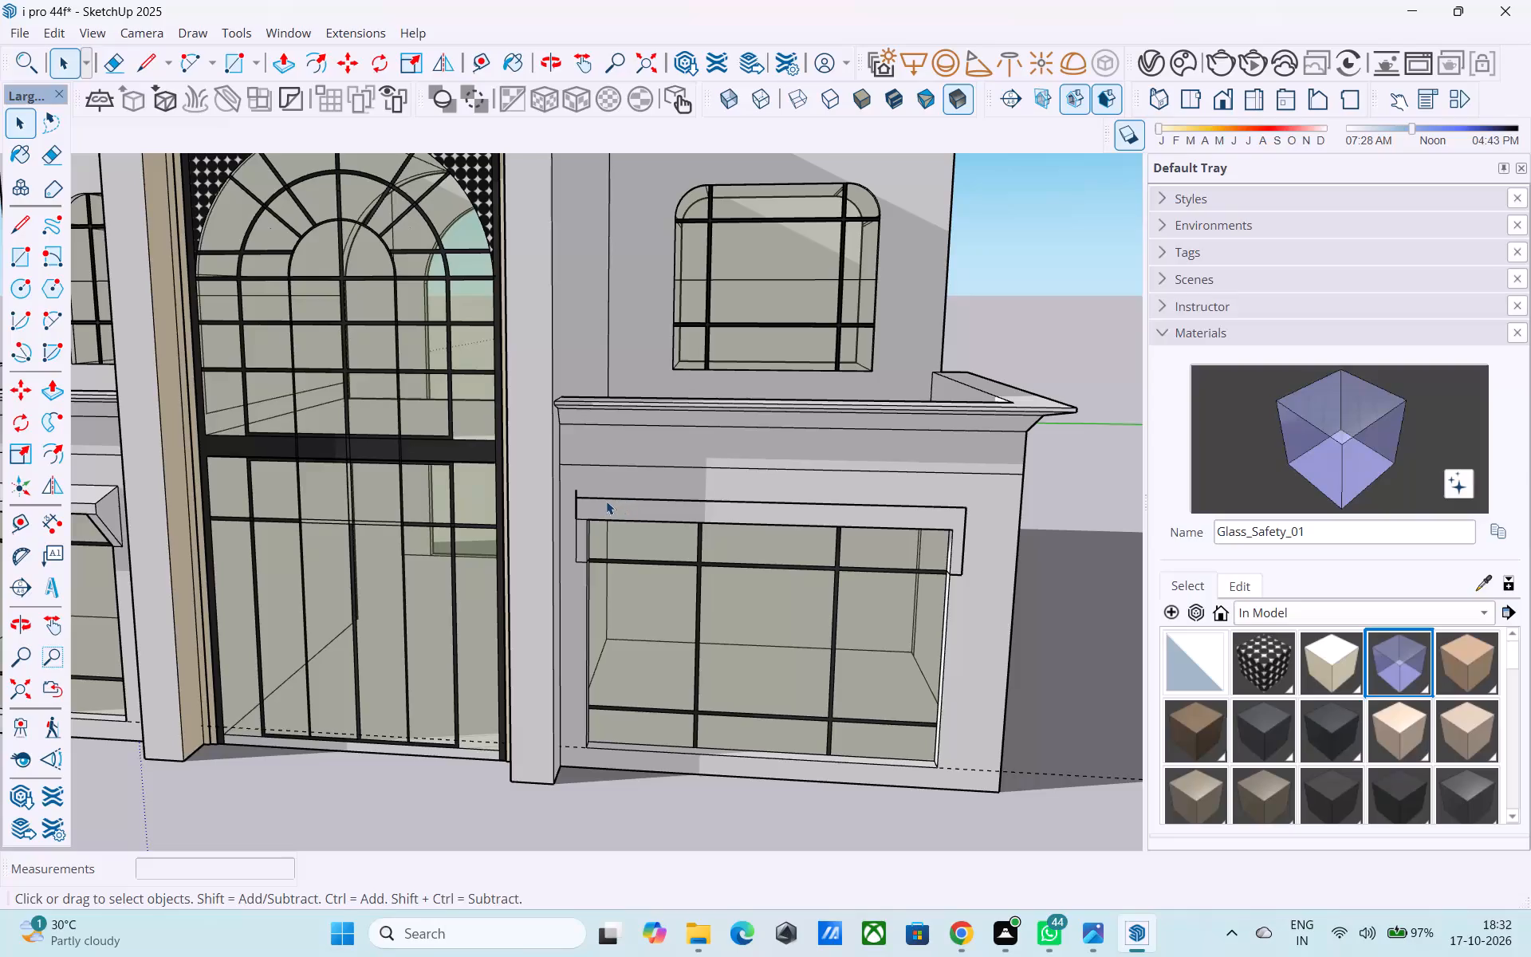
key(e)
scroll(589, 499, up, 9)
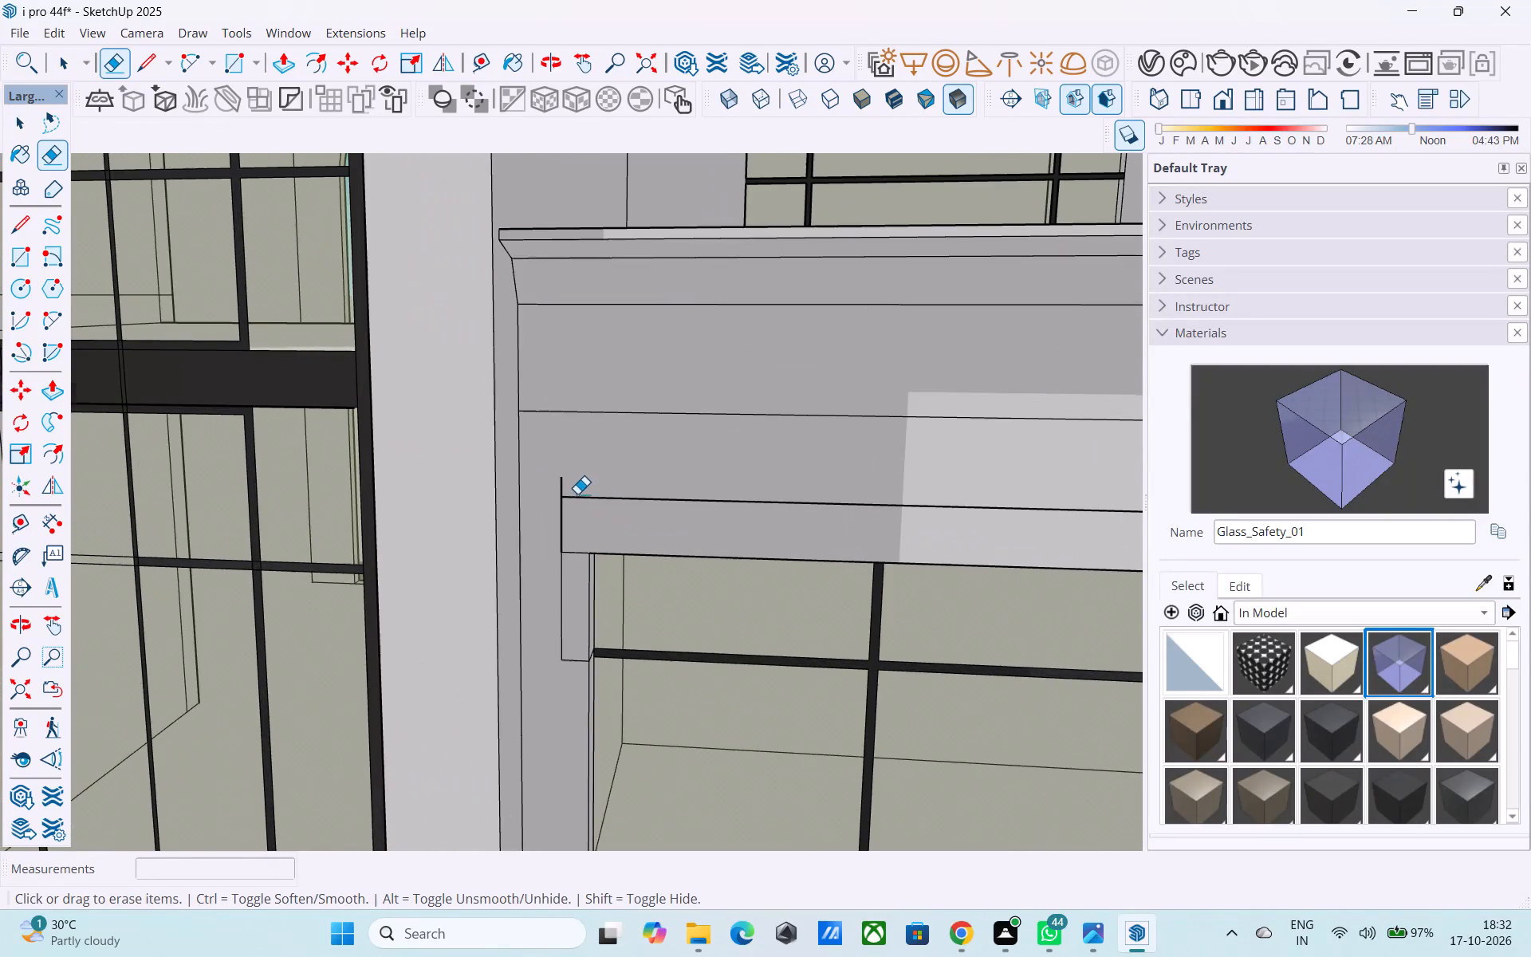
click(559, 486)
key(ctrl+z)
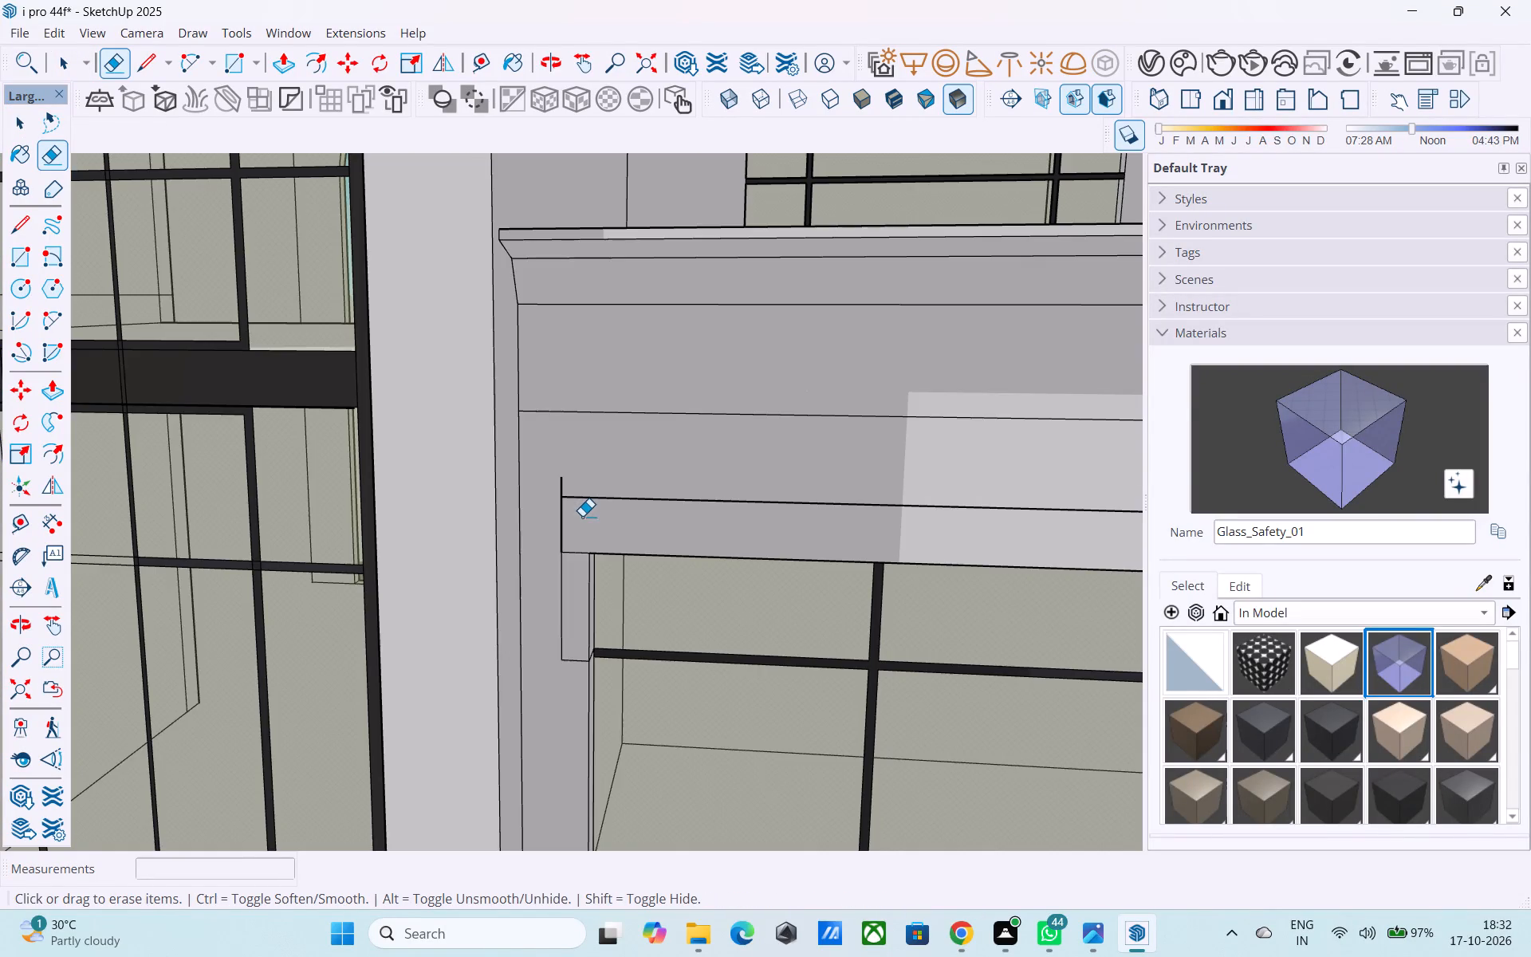
Inside the building group, erase the stray vertical edge and the edge separating the band from its left leg at the right-wing window.
key(space)
double_click(582, 516)
scroll(582, 515, up, 2)
key(e)
drag(559, 482, 549, 476)
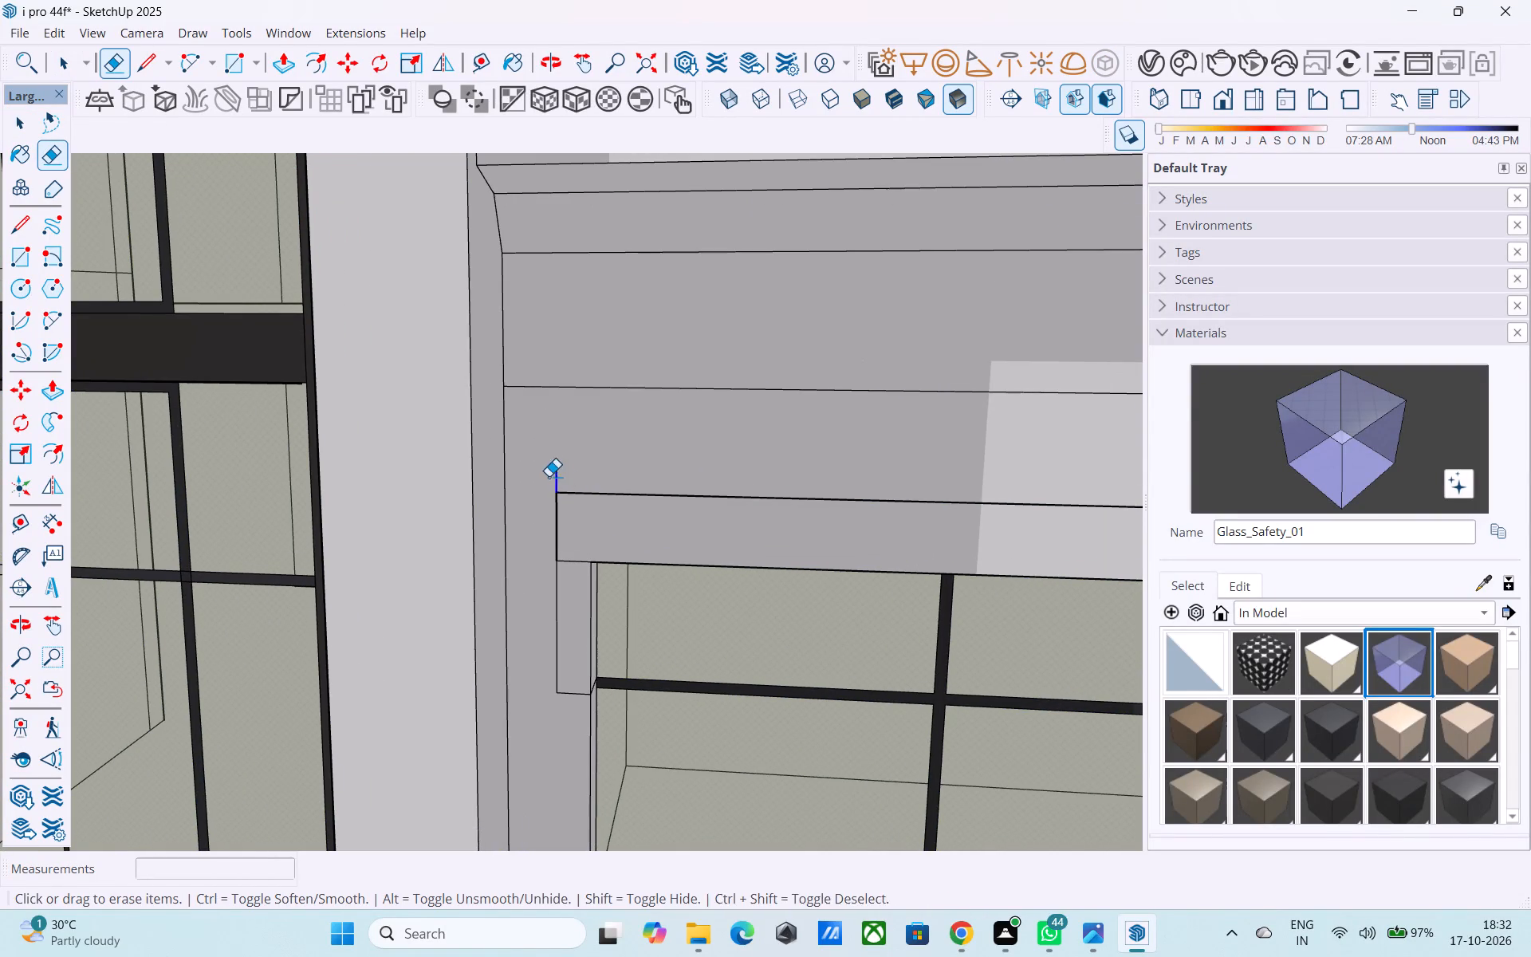
drag(549, 476, 549, 476)
drag(573, 557, 573, 565)
Draw short horizontal lines from both upper corners of the window opening to the band's outer outline, 6" long on the left.
scroll(573, 564, down, 16)
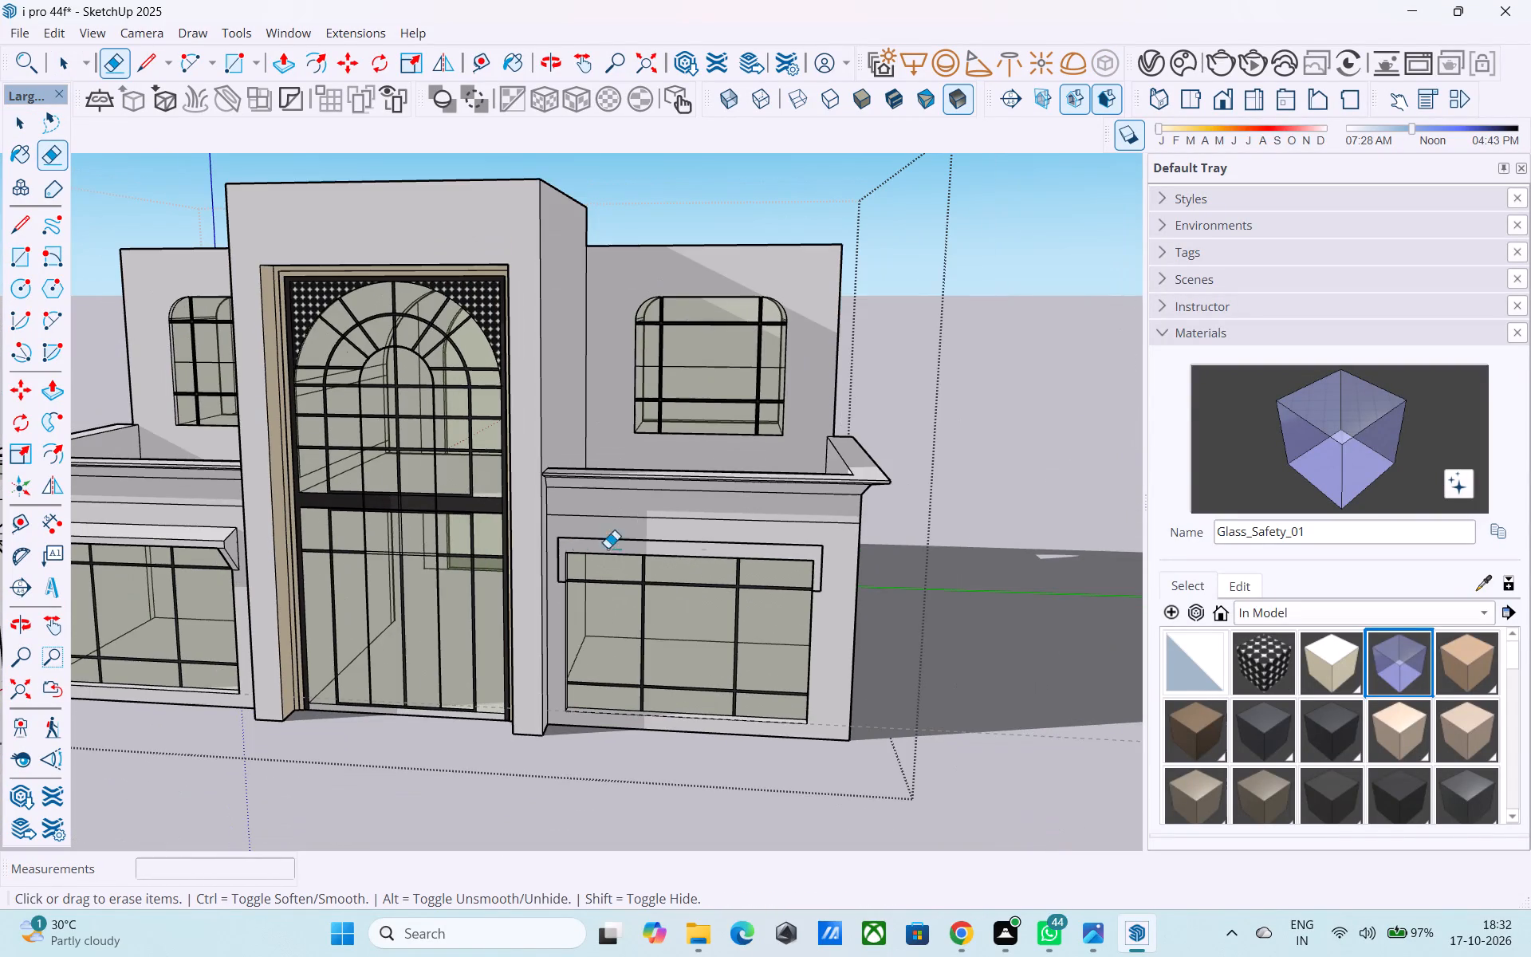
middle_drag(805, 554, 954, 496)
middle_drag(895, 515, 800, 541)
scroll(674, 564, up, 5)
key(l)
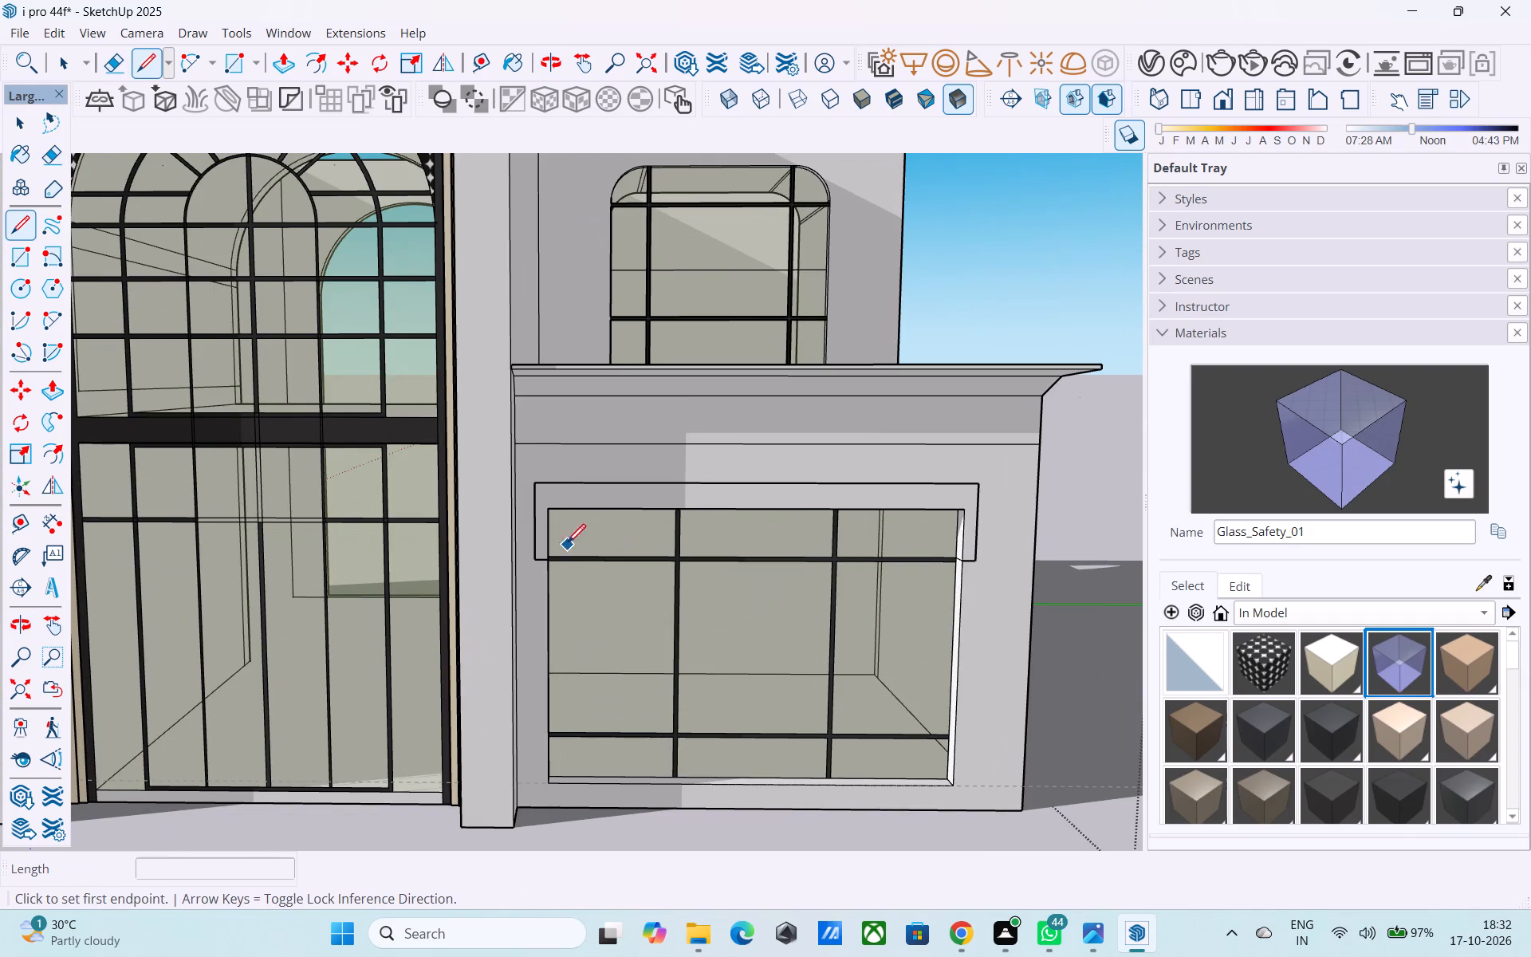
scroll(547, 534, up, 3)
click(550, 502)
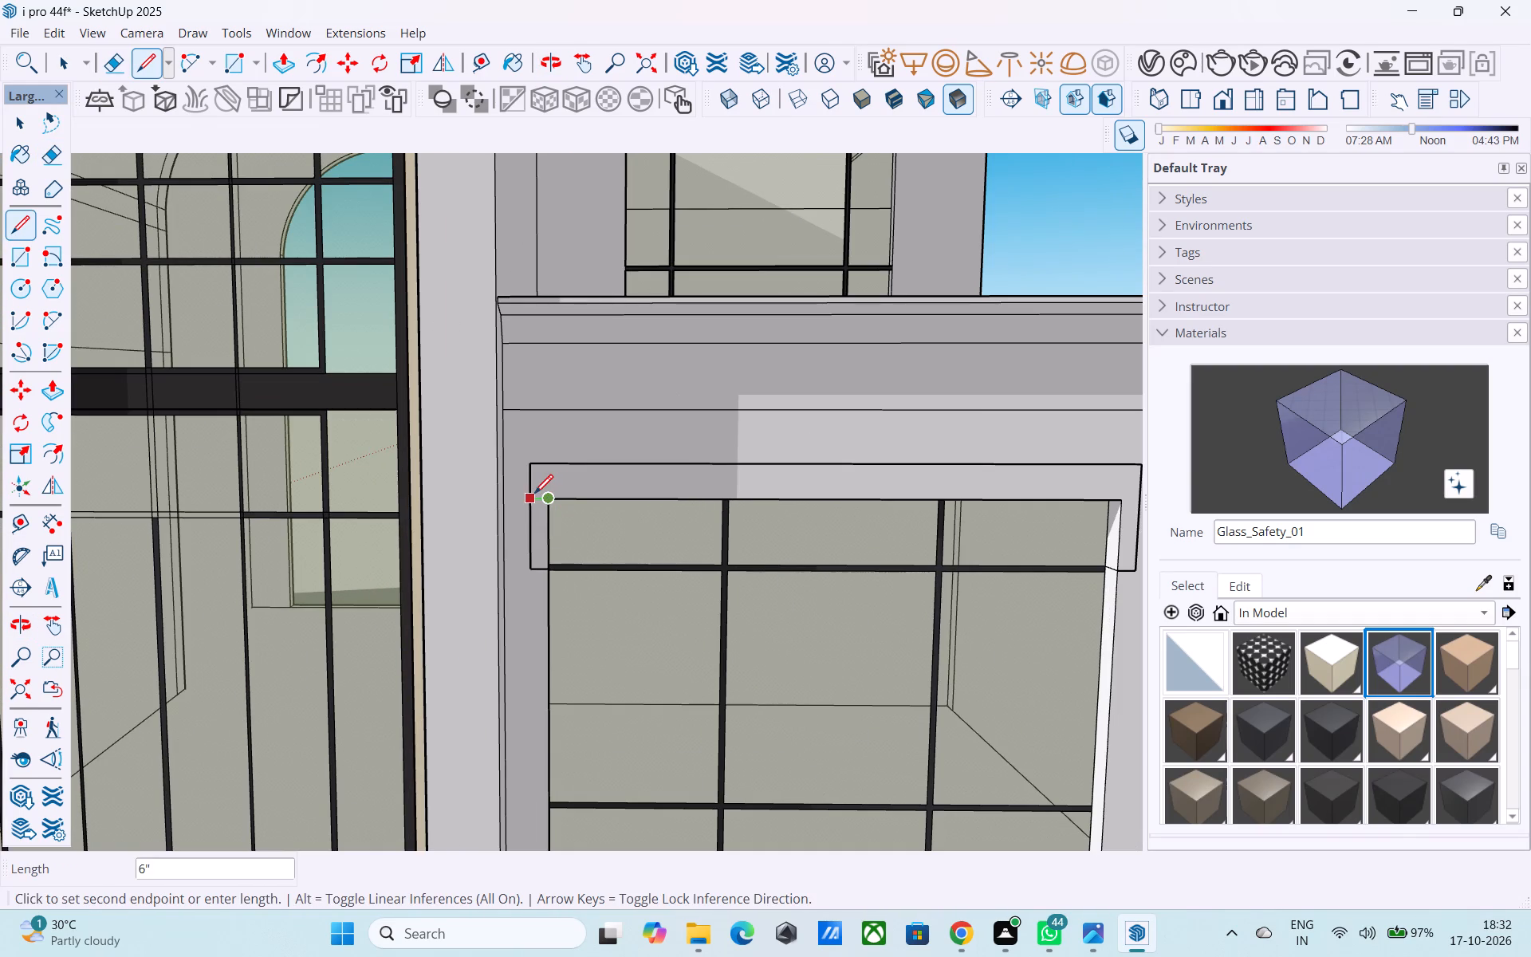
click(534, 495)
scroll(401, 553, down, 5)
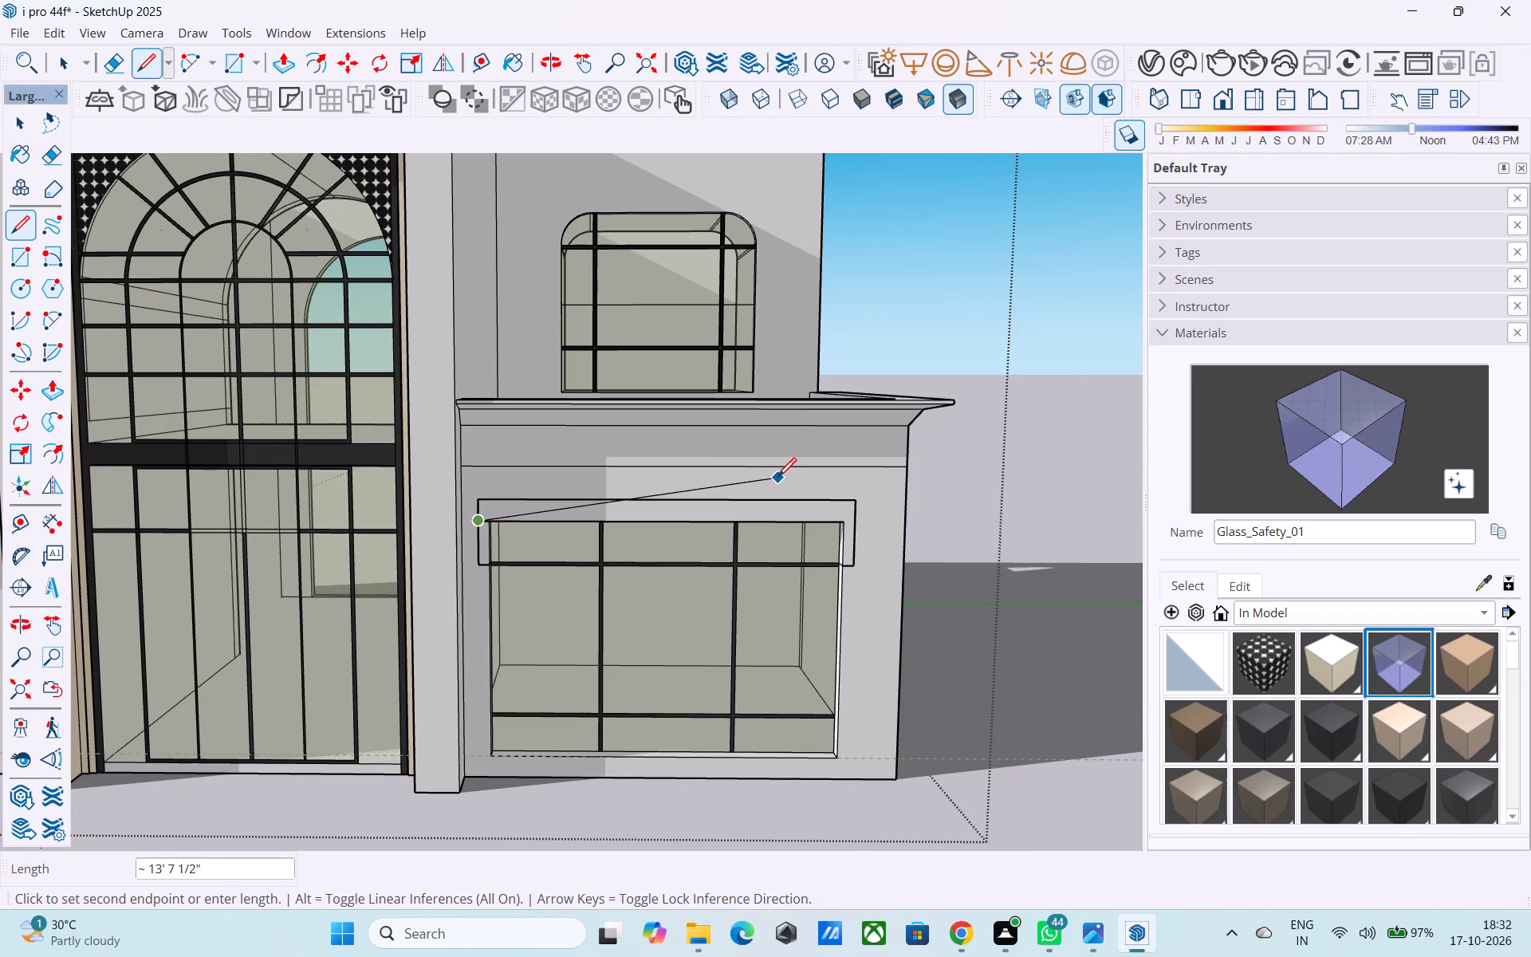
key(l)
scroll(862, 541, up, 6)
click(831, 509)
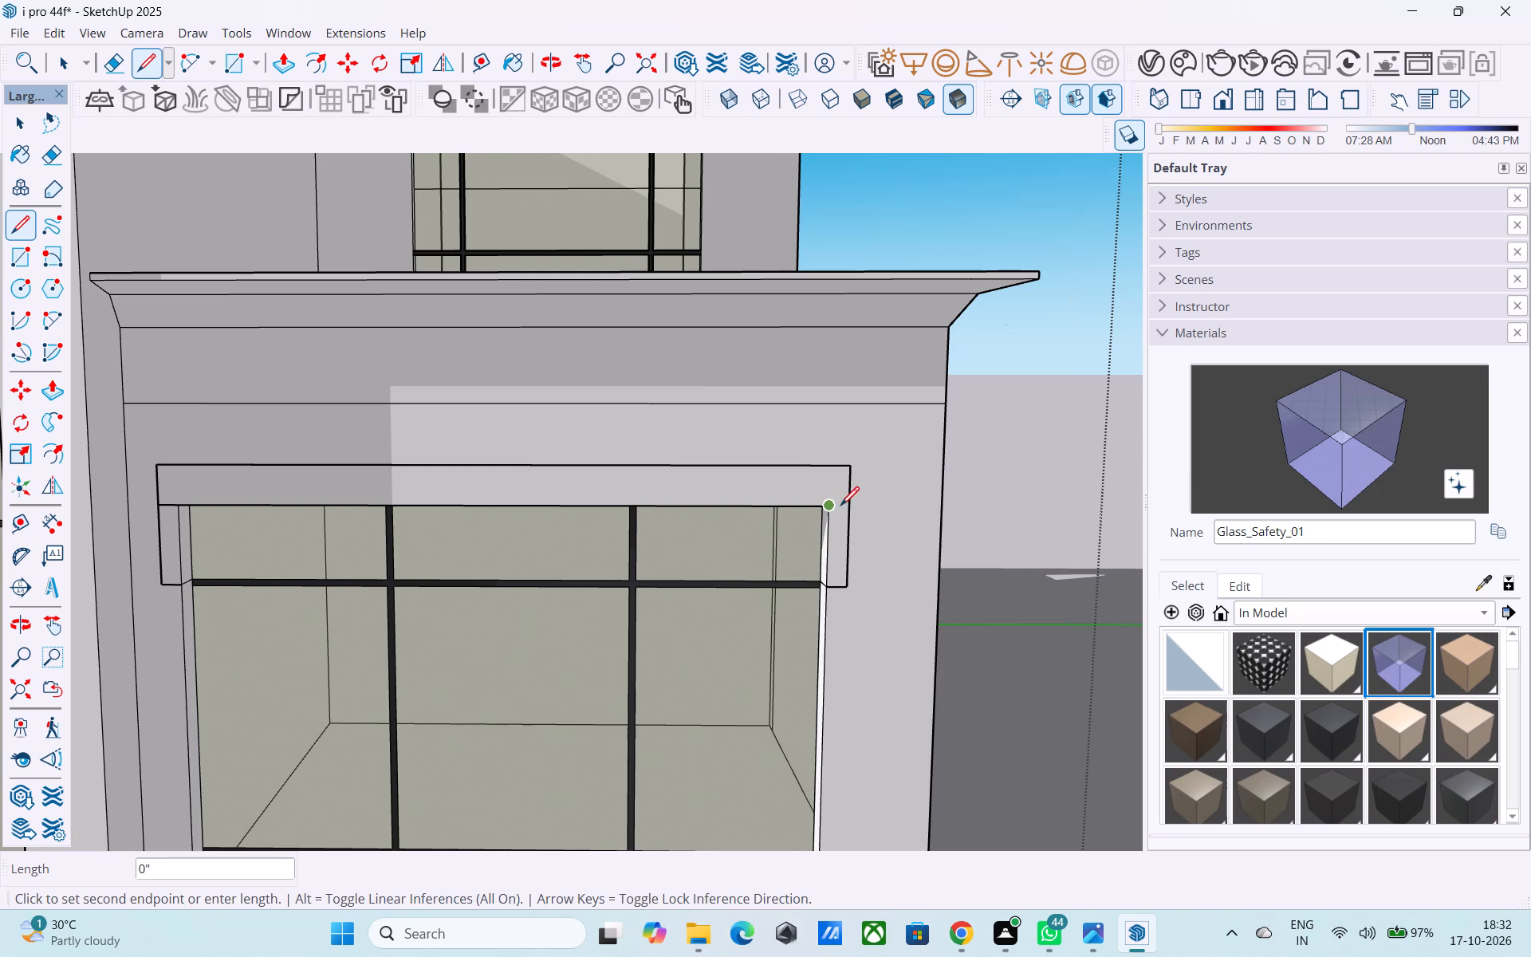
click(846, 507)
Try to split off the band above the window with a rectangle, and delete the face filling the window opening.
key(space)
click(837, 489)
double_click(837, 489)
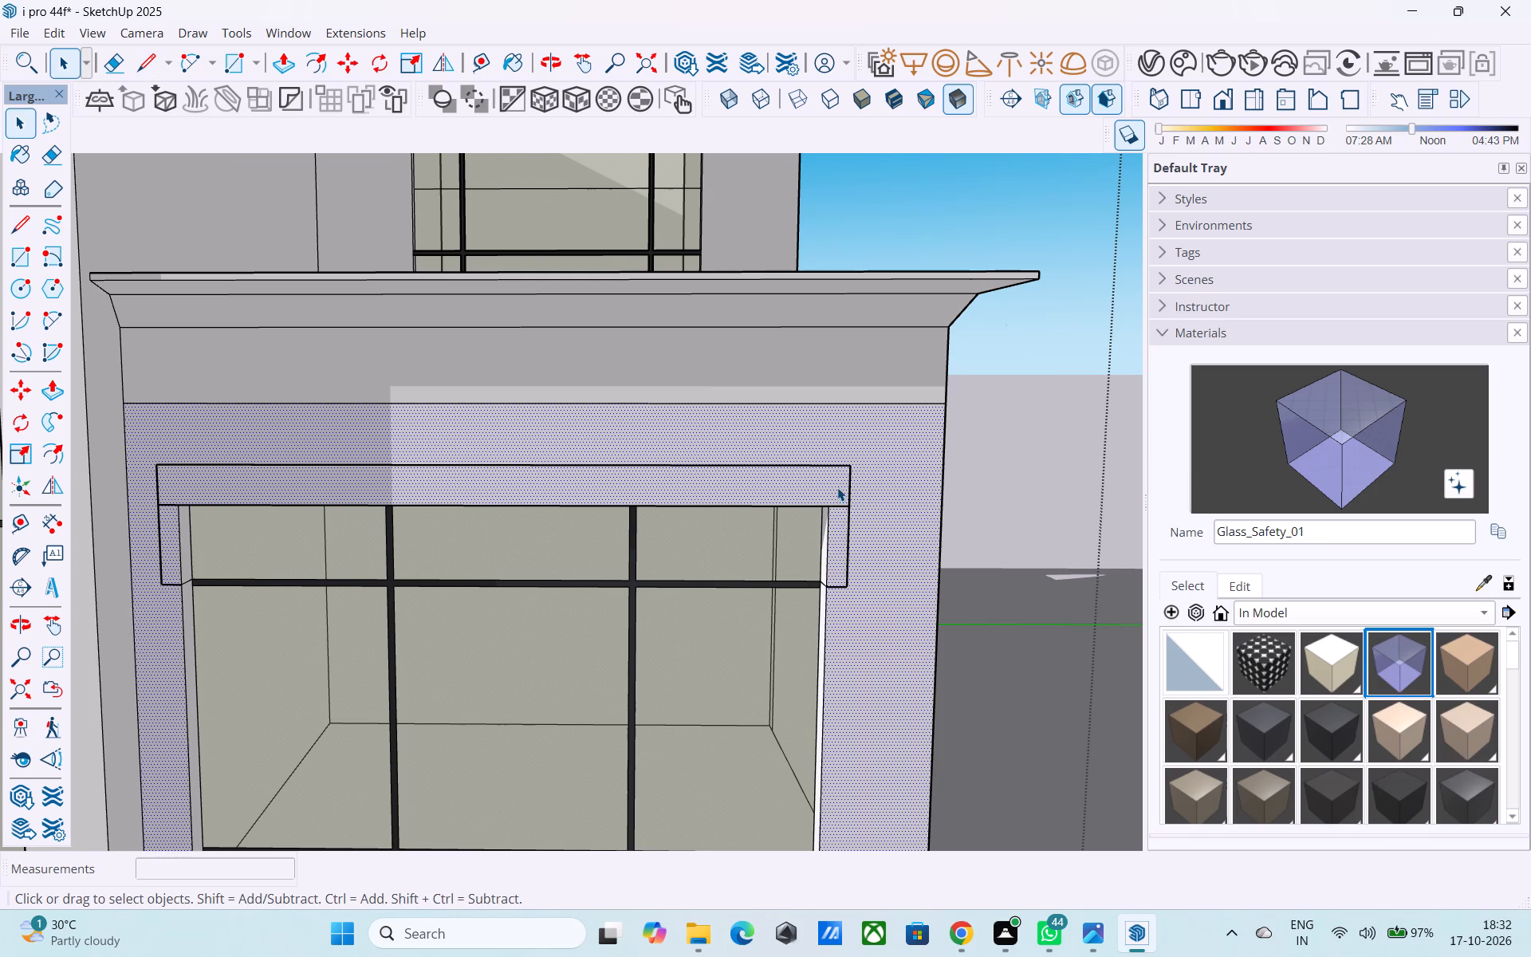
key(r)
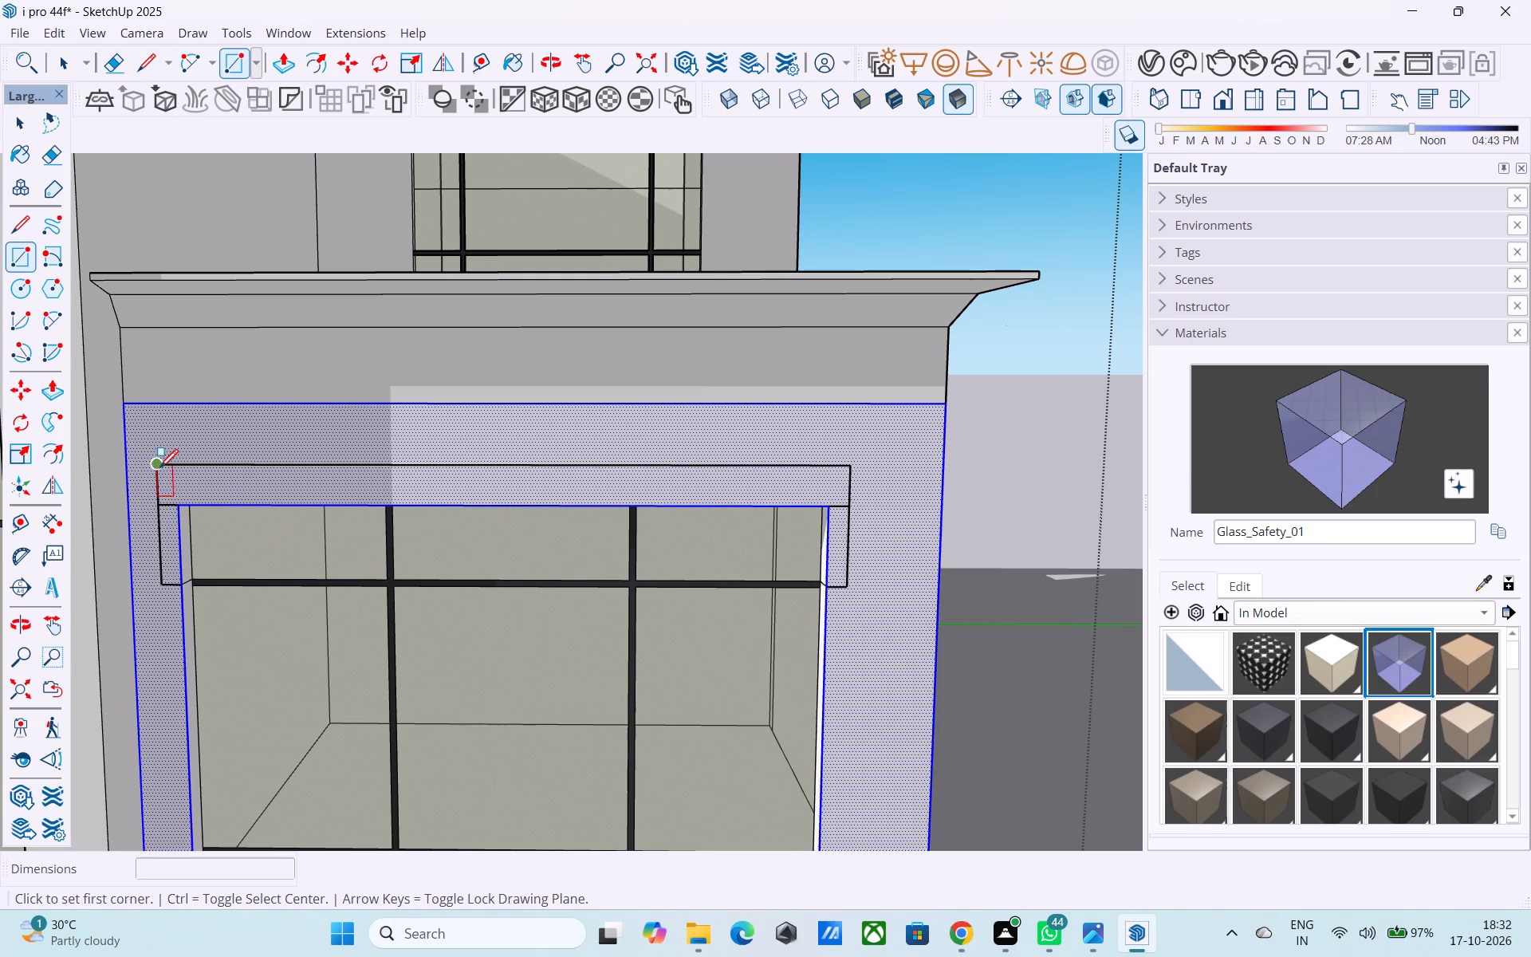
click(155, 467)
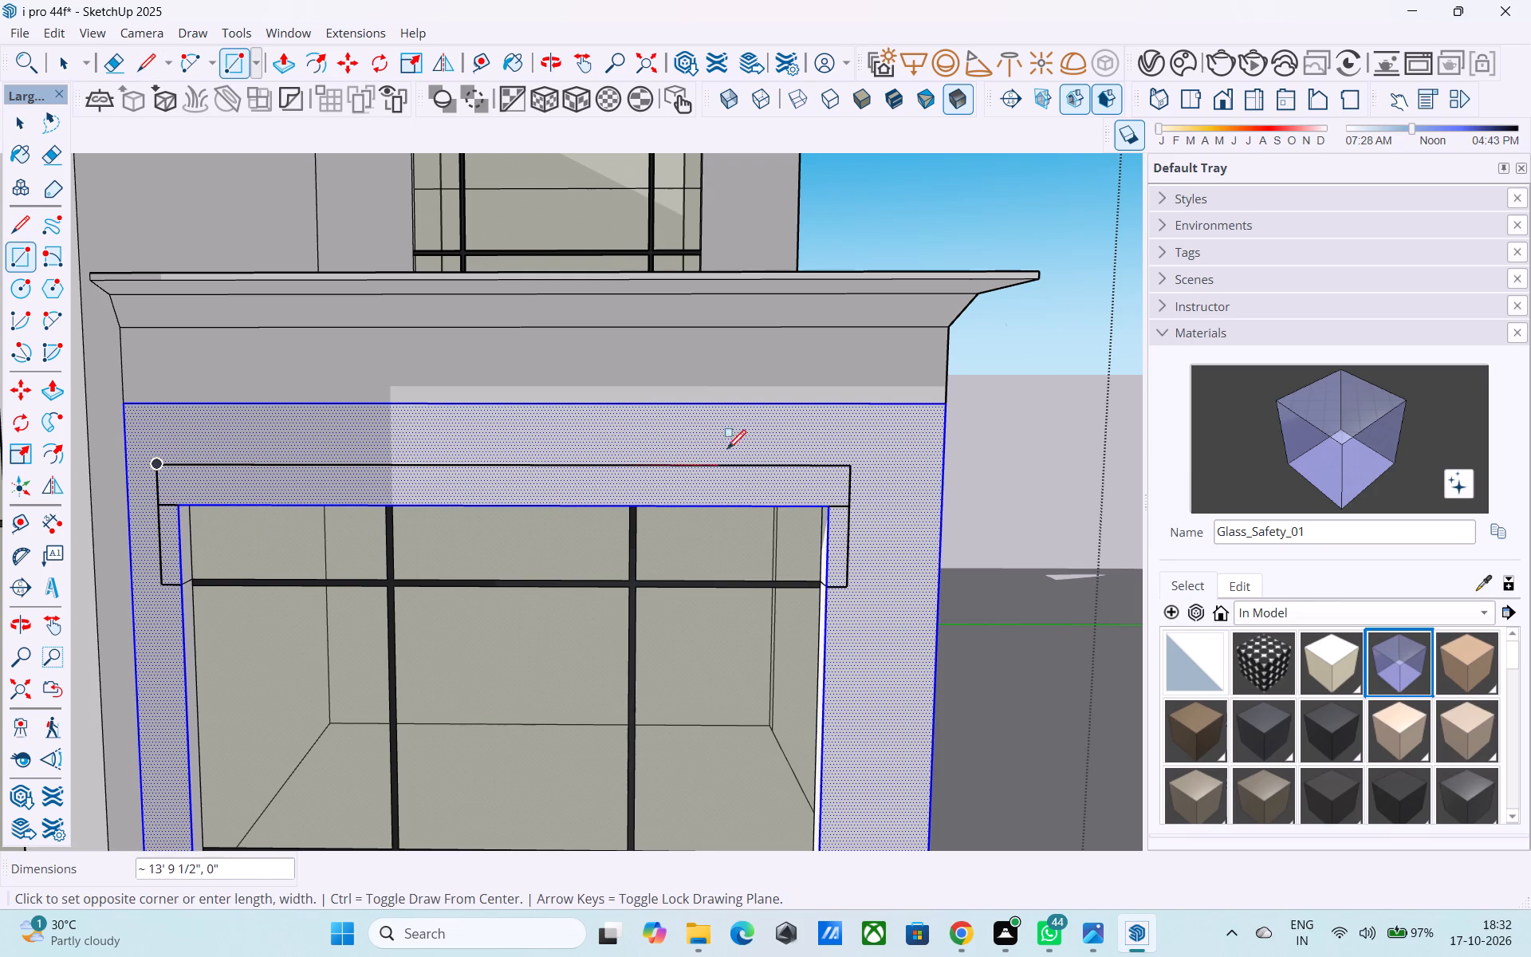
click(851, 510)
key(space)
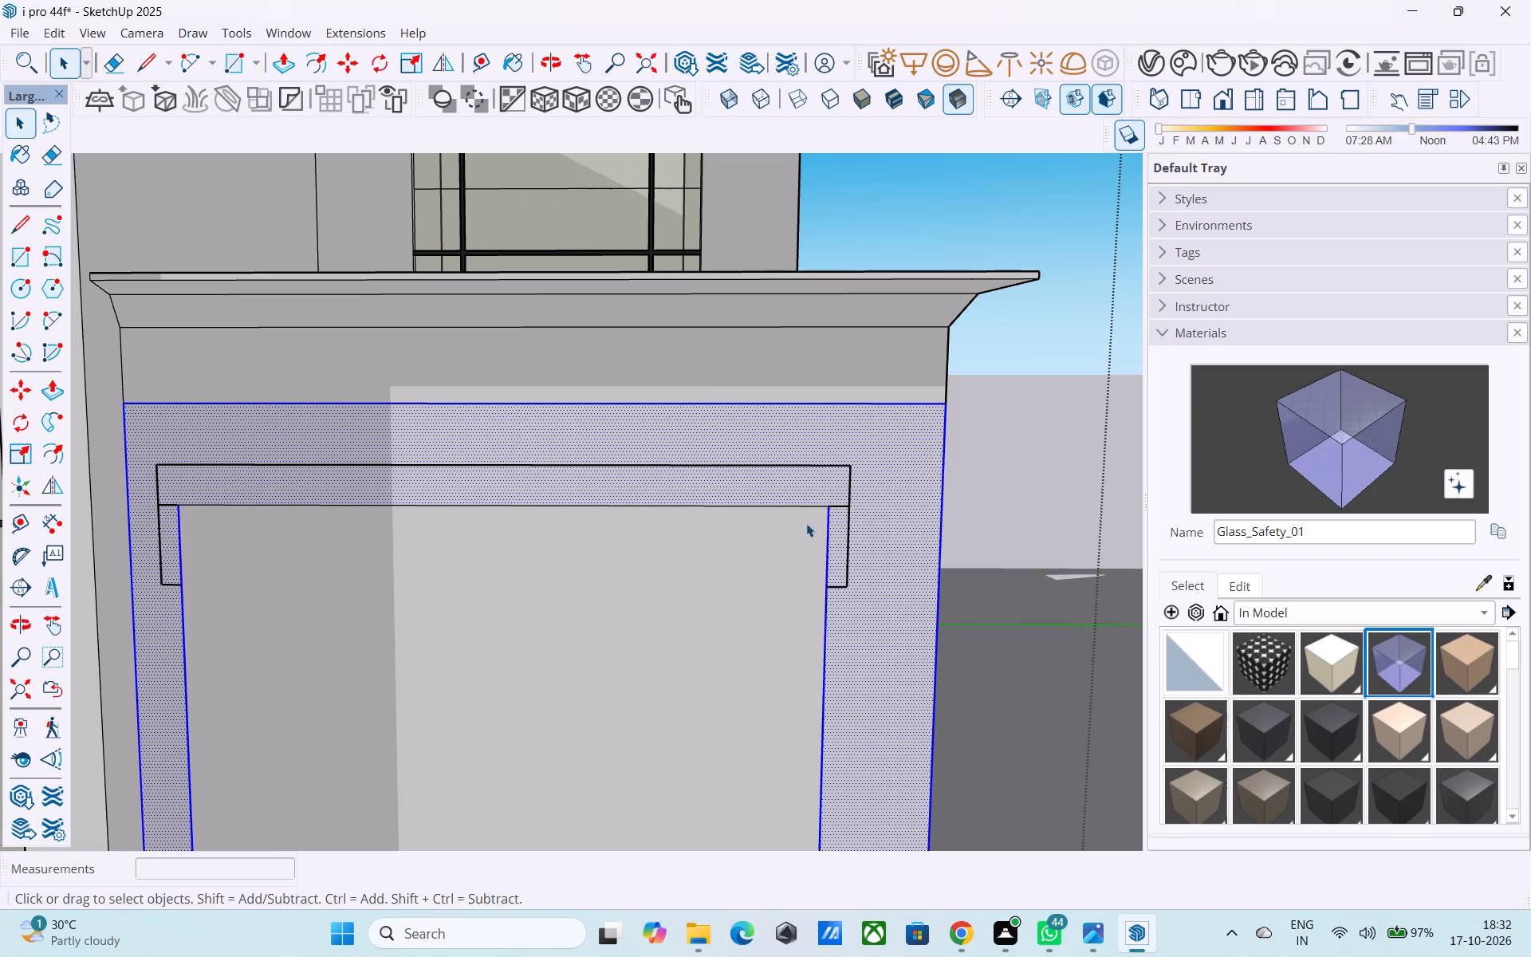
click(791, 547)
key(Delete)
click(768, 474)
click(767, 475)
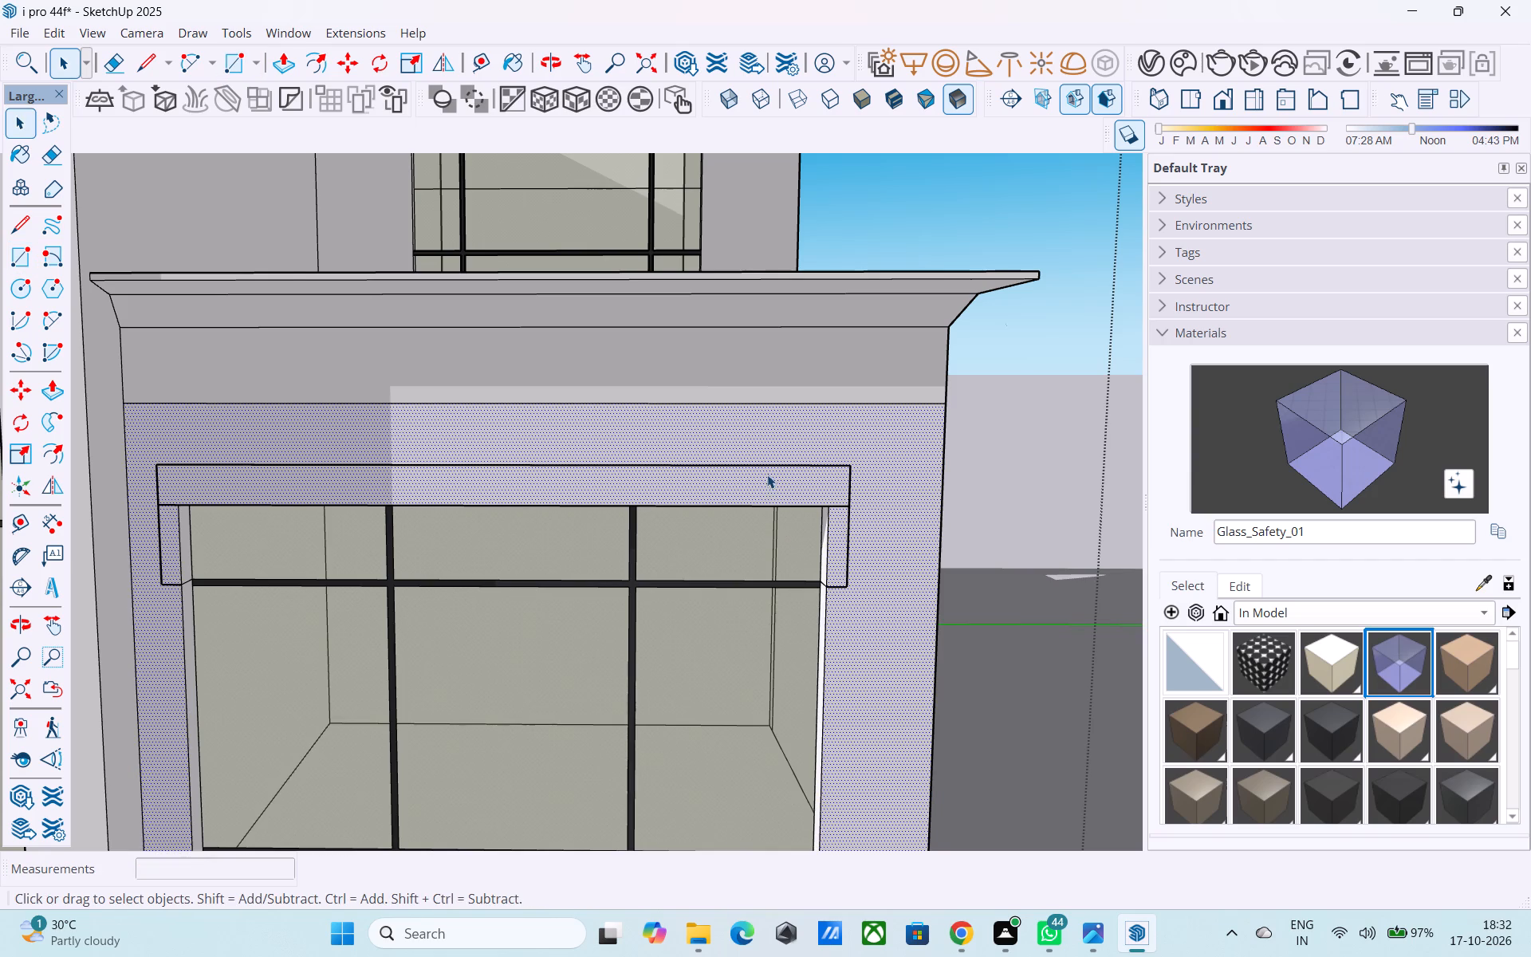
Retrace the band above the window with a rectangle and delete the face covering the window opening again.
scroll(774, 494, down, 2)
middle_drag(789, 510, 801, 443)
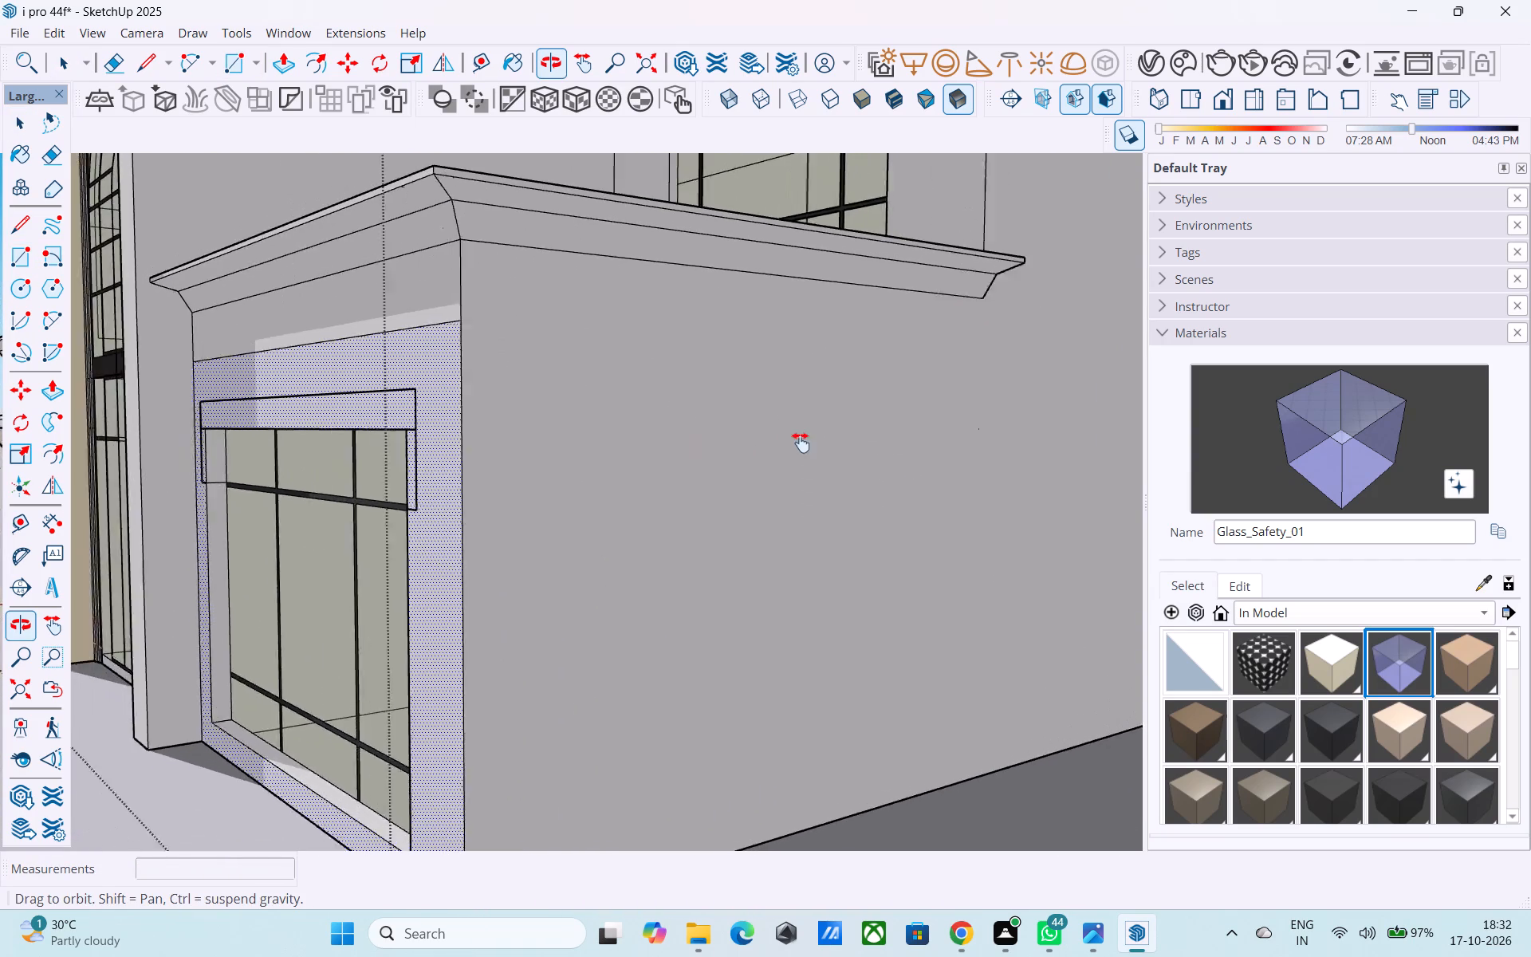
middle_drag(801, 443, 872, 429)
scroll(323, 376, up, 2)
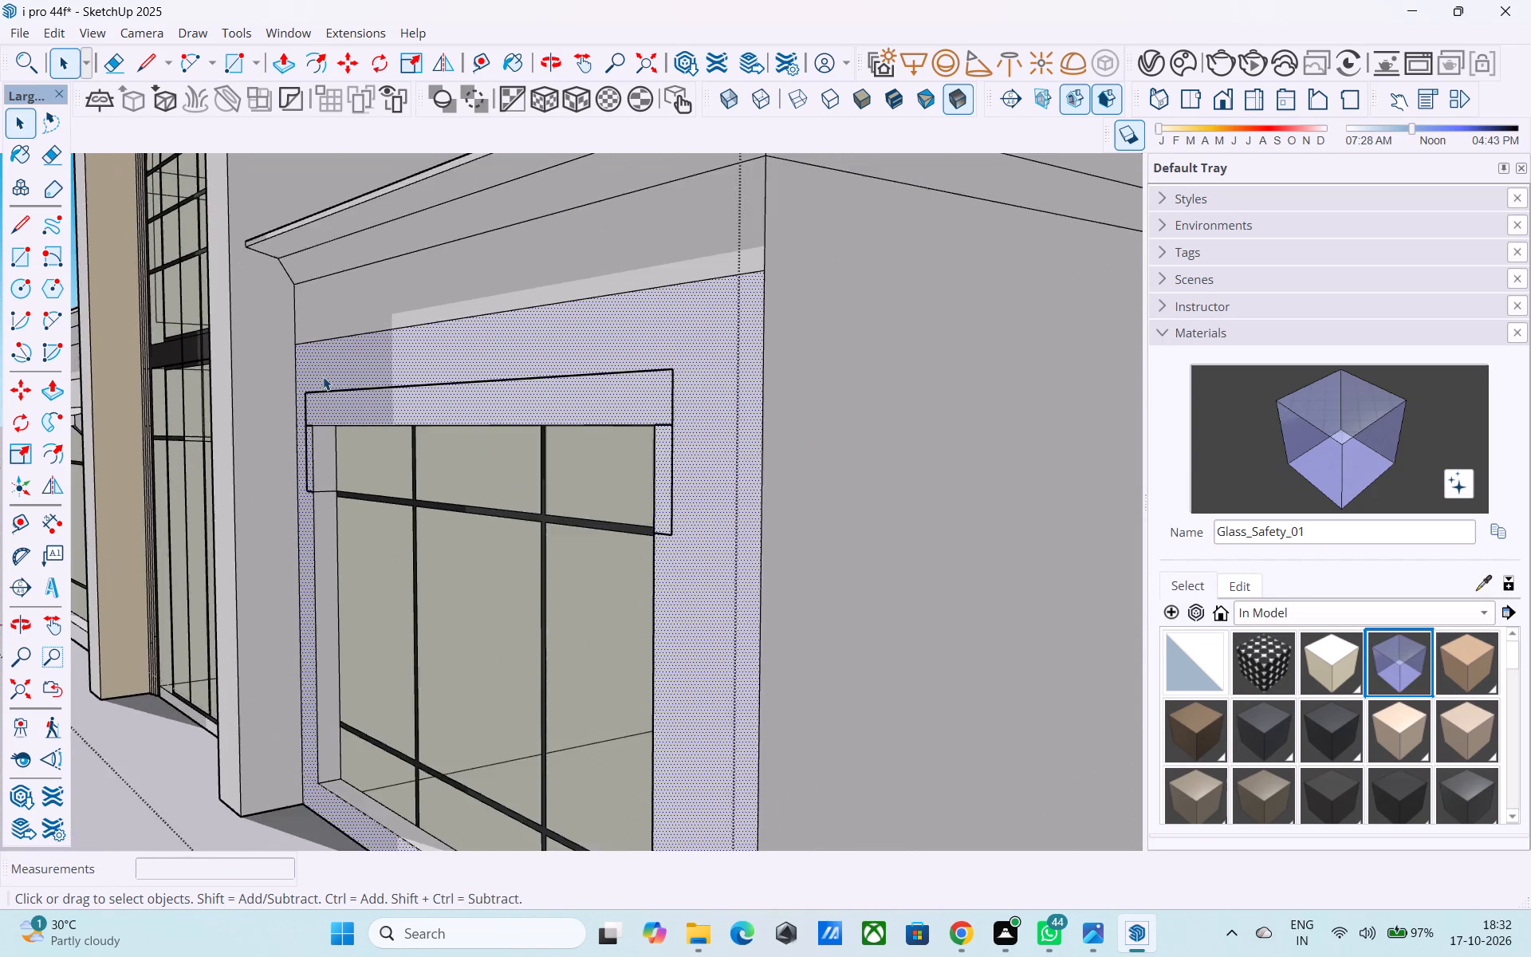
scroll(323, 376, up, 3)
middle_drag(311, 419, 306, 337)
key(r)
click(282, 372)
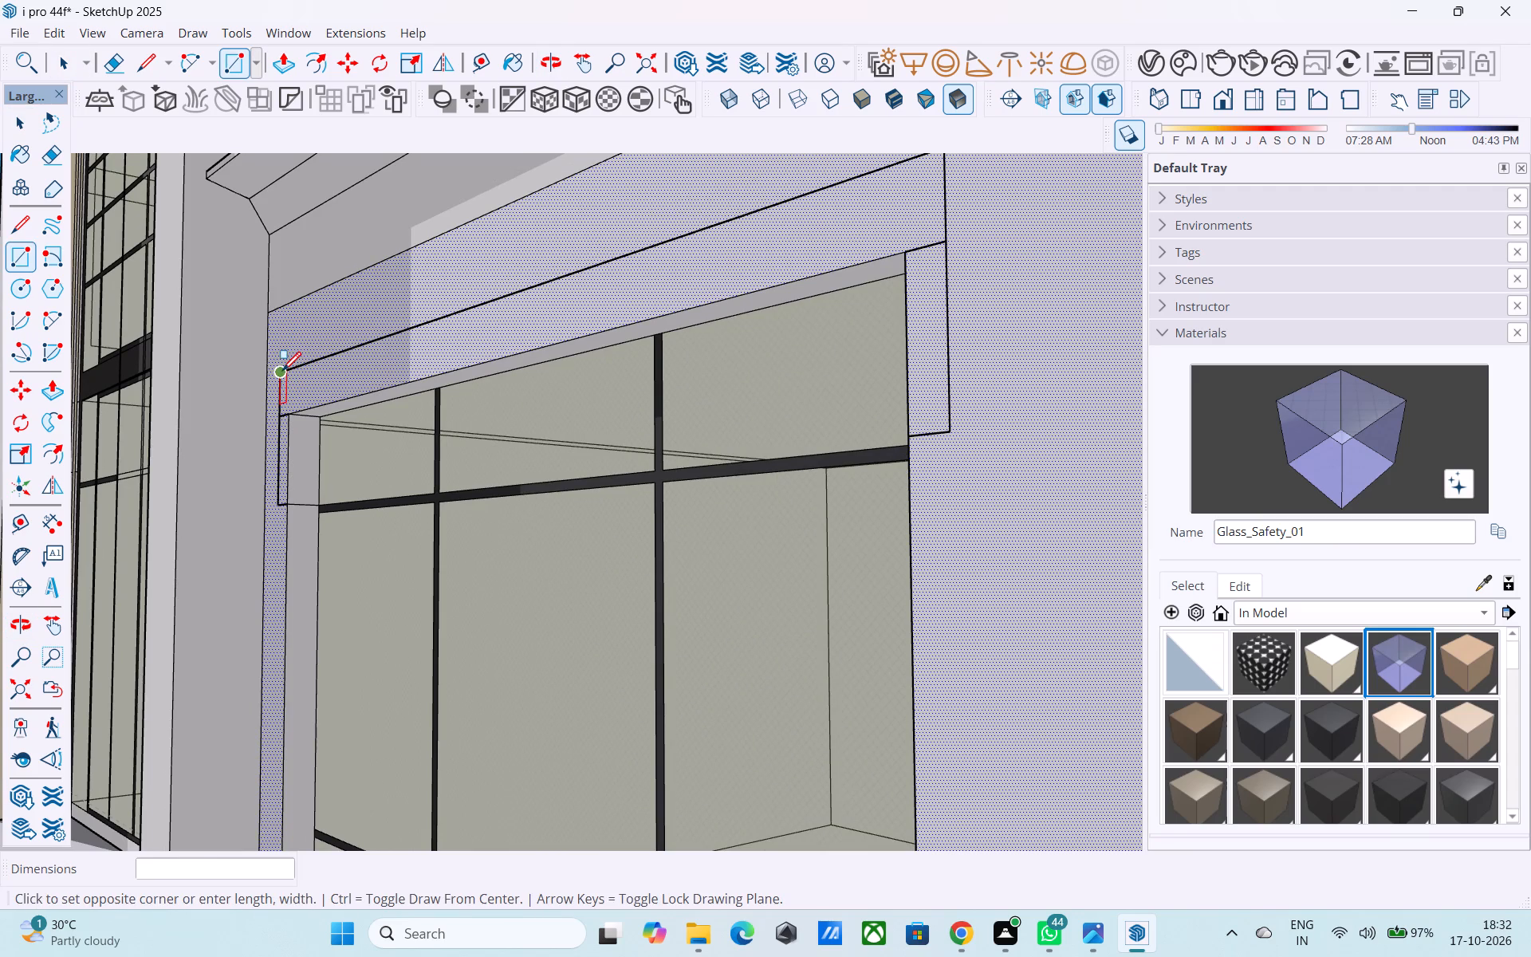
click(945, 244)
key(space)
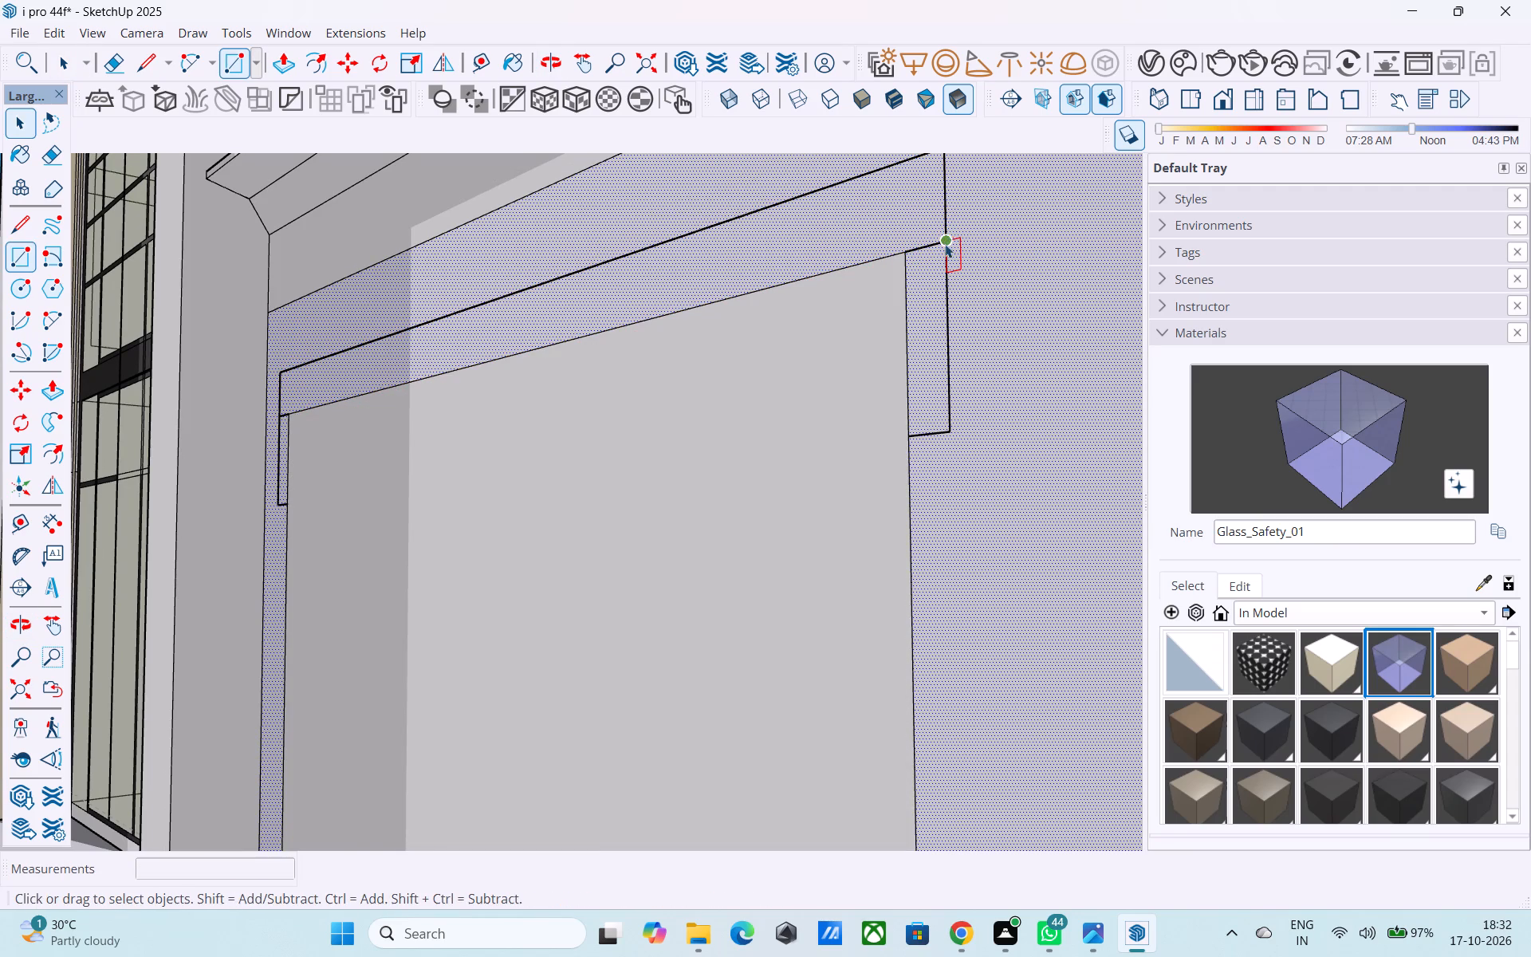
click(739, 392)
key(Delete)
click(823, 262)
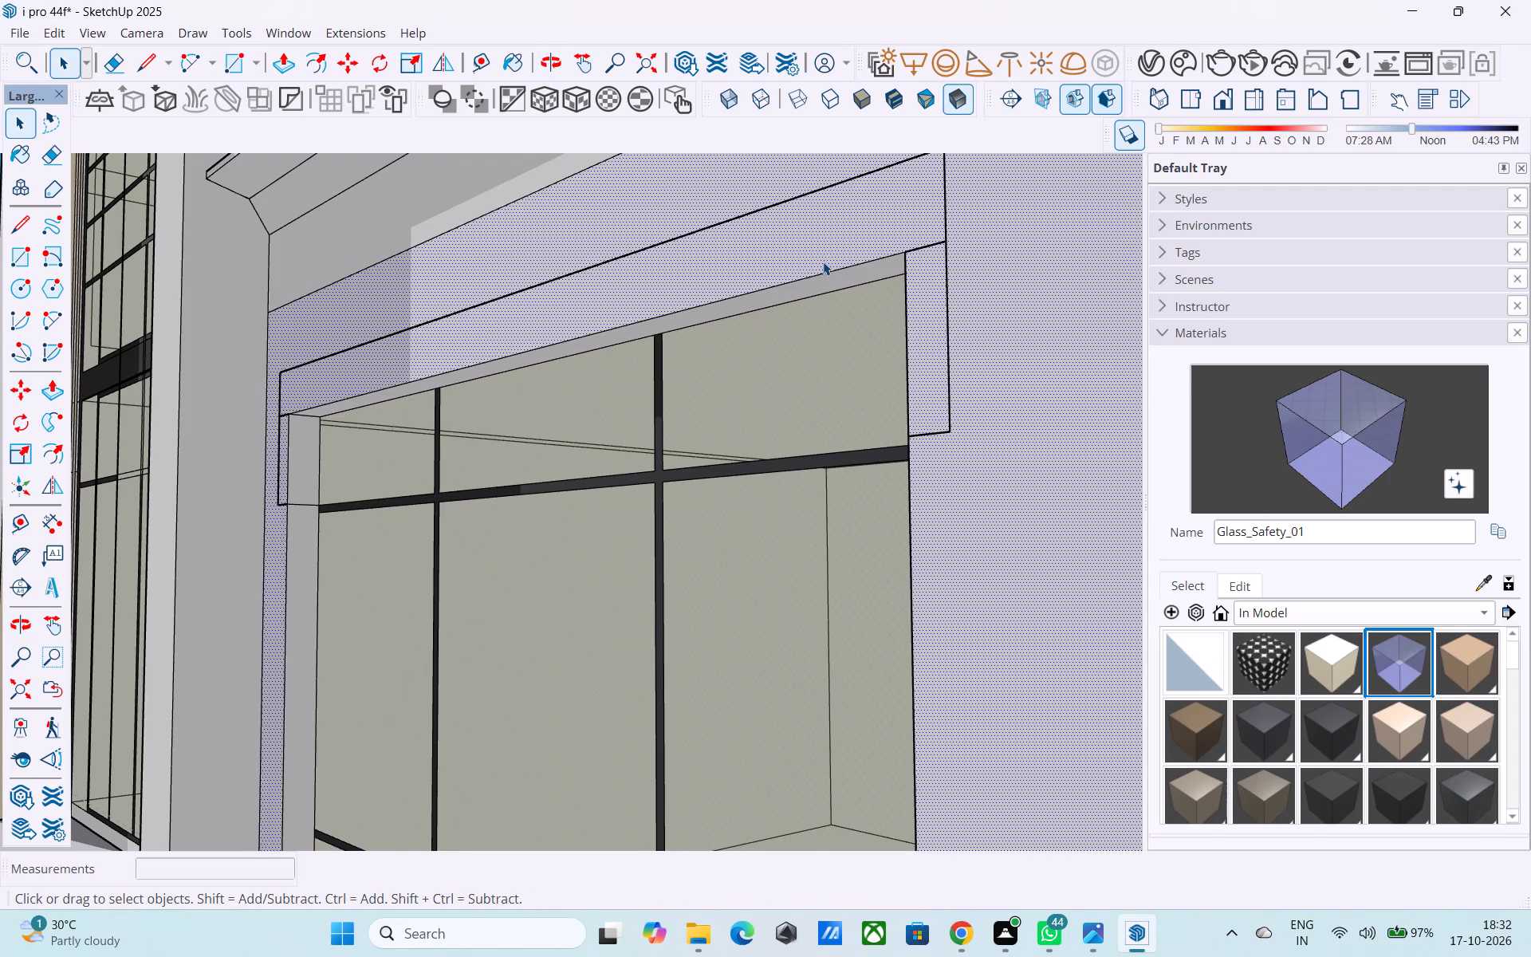
Erase the band outline's right end edge and its long top edge above the window.
scroll(831, 270, down, 3)
middle_drag(836, 284, 844, 391)
scroll(844, 390, down, 3)
middle_drag(844, 390, 881, 415)
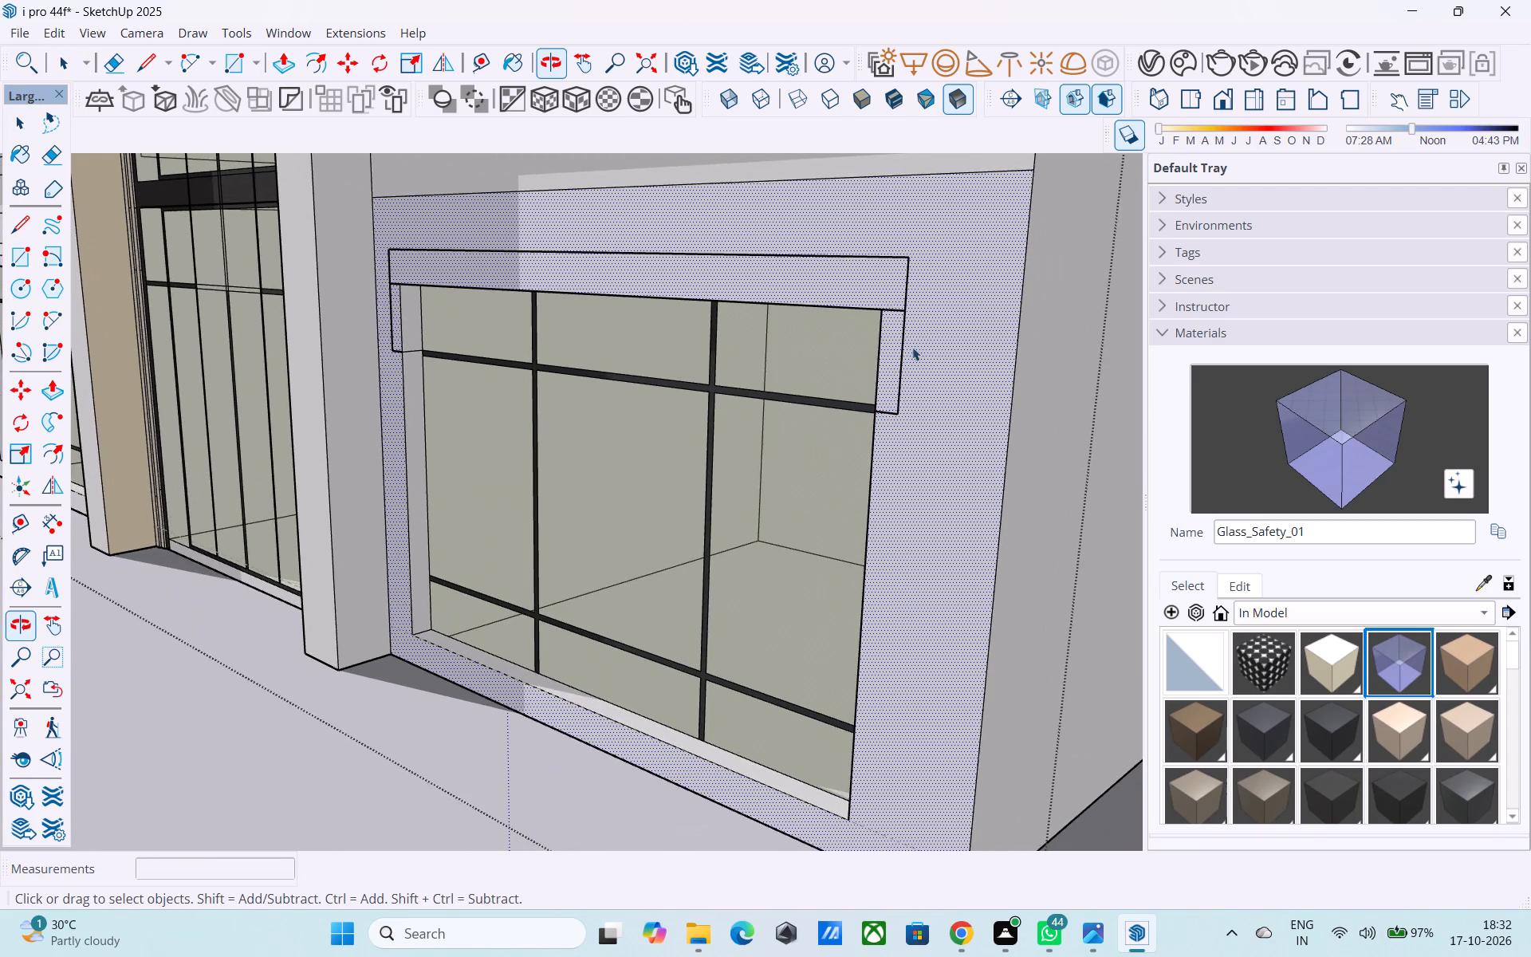
scroll(917, 333, up, 3)
scroll(917, 333, down, 1)
middle_drag(915, 335, 573, 487)
scroll(994, 404, up, 3)
middle_drag(980, 391, 926, 372)
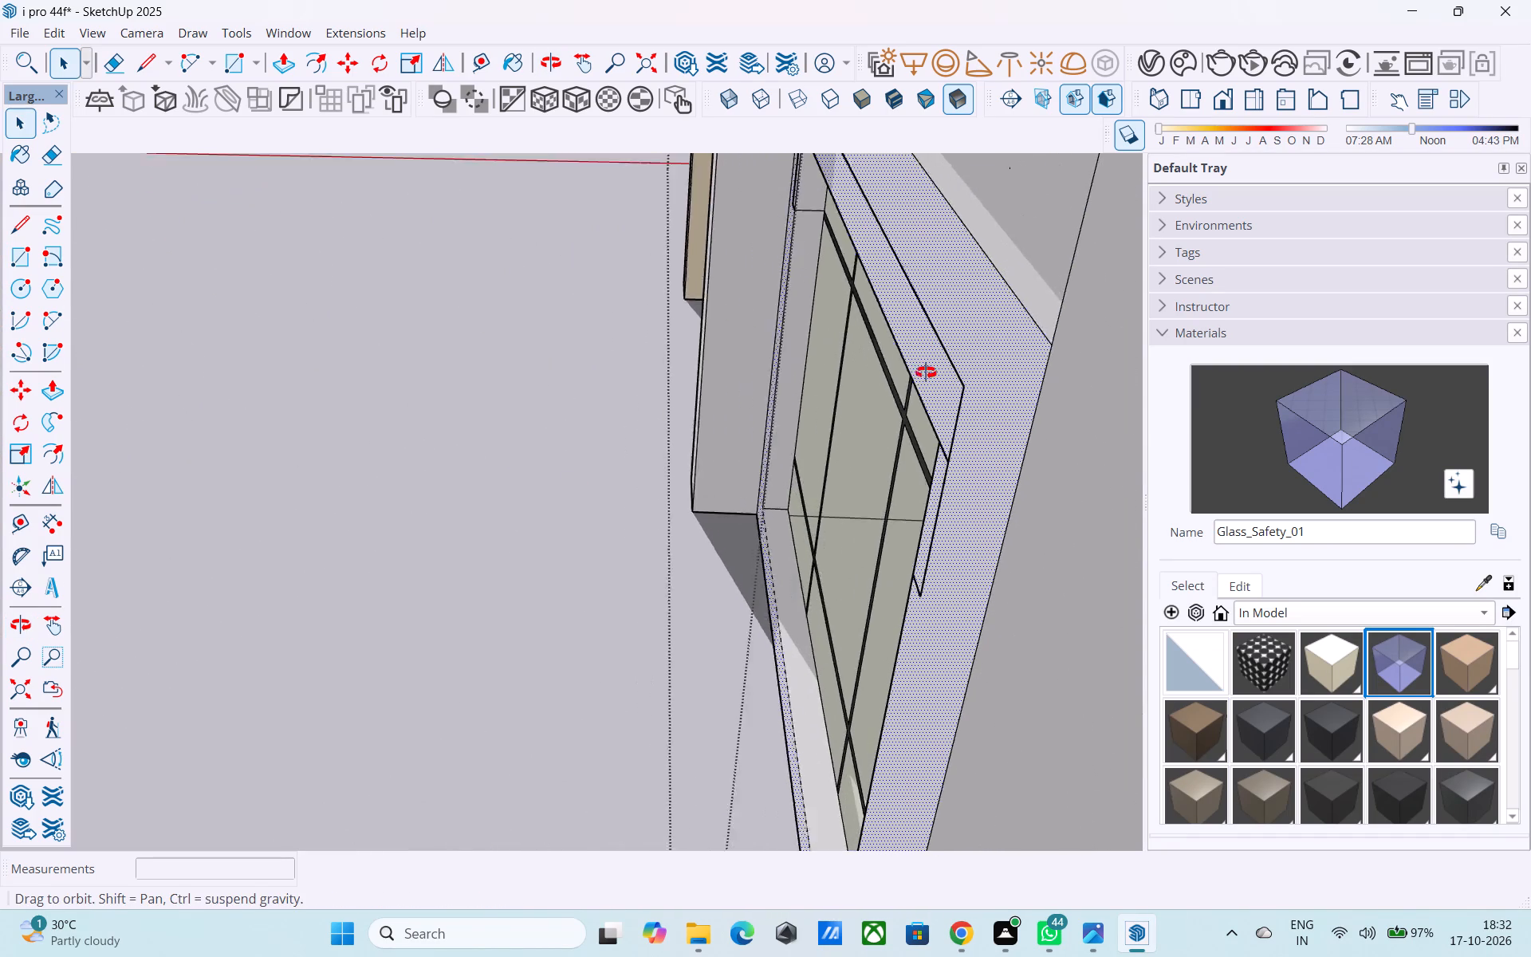
middle_drag(926, 372, 968, 360)
key(e)
drag(968, 360, 952, 411)
drag(953, 368, 954, 381)
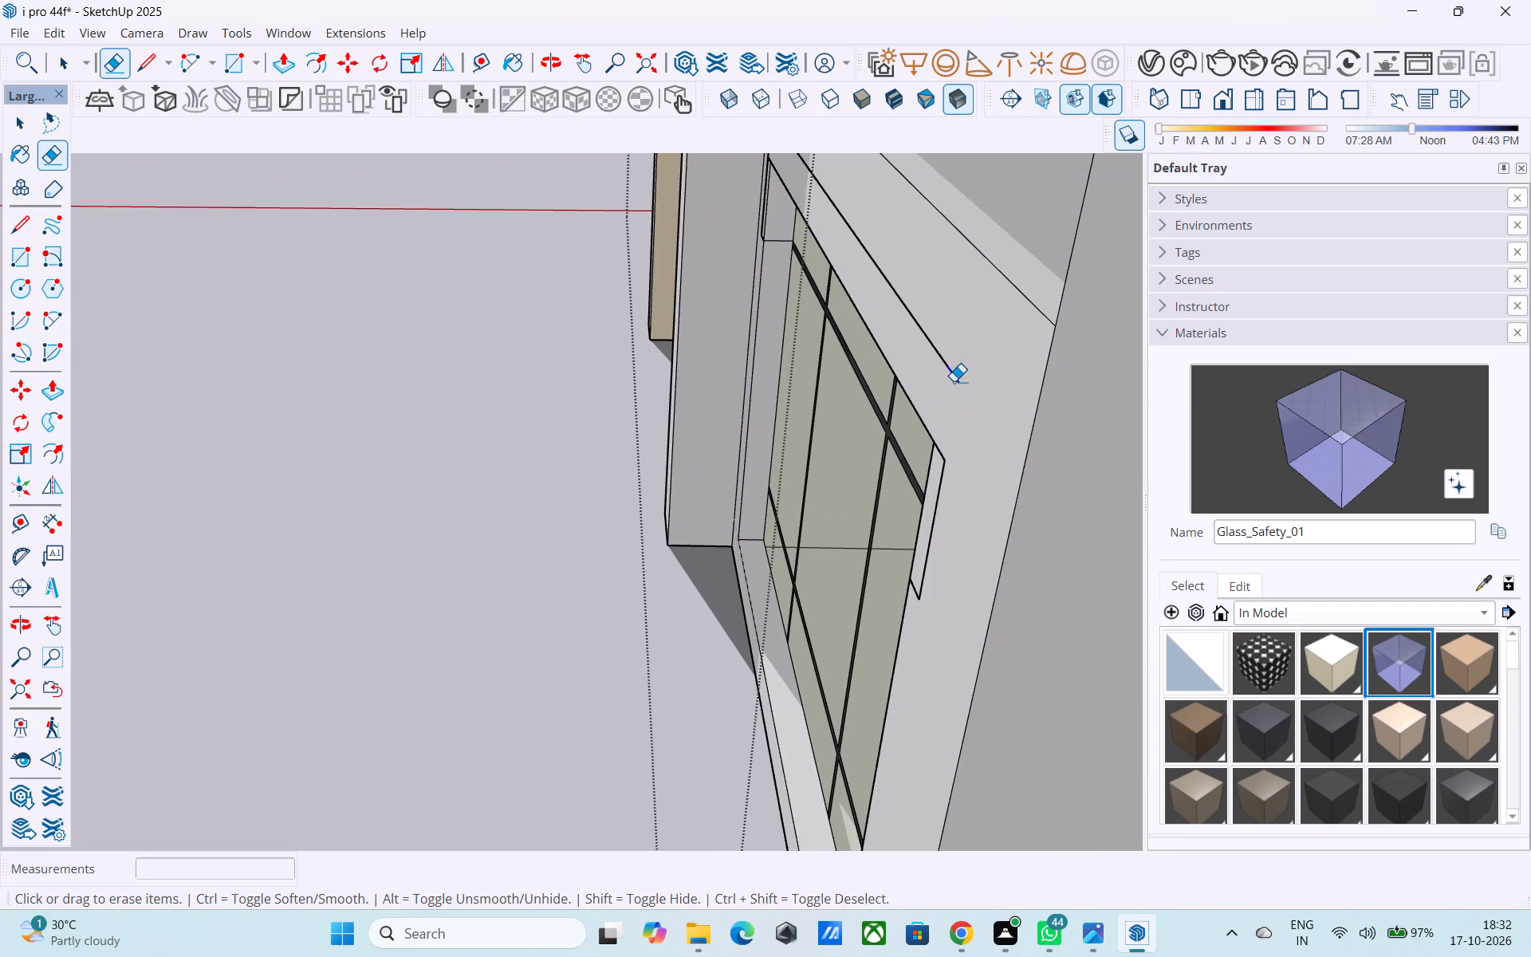
drag(954, 381, 954, 386)
middle_drag(953, 382, 1118, 339)
scroll(1070, 352, down, 4)
click(903, 335)
drag(917, 316, 904, 329)
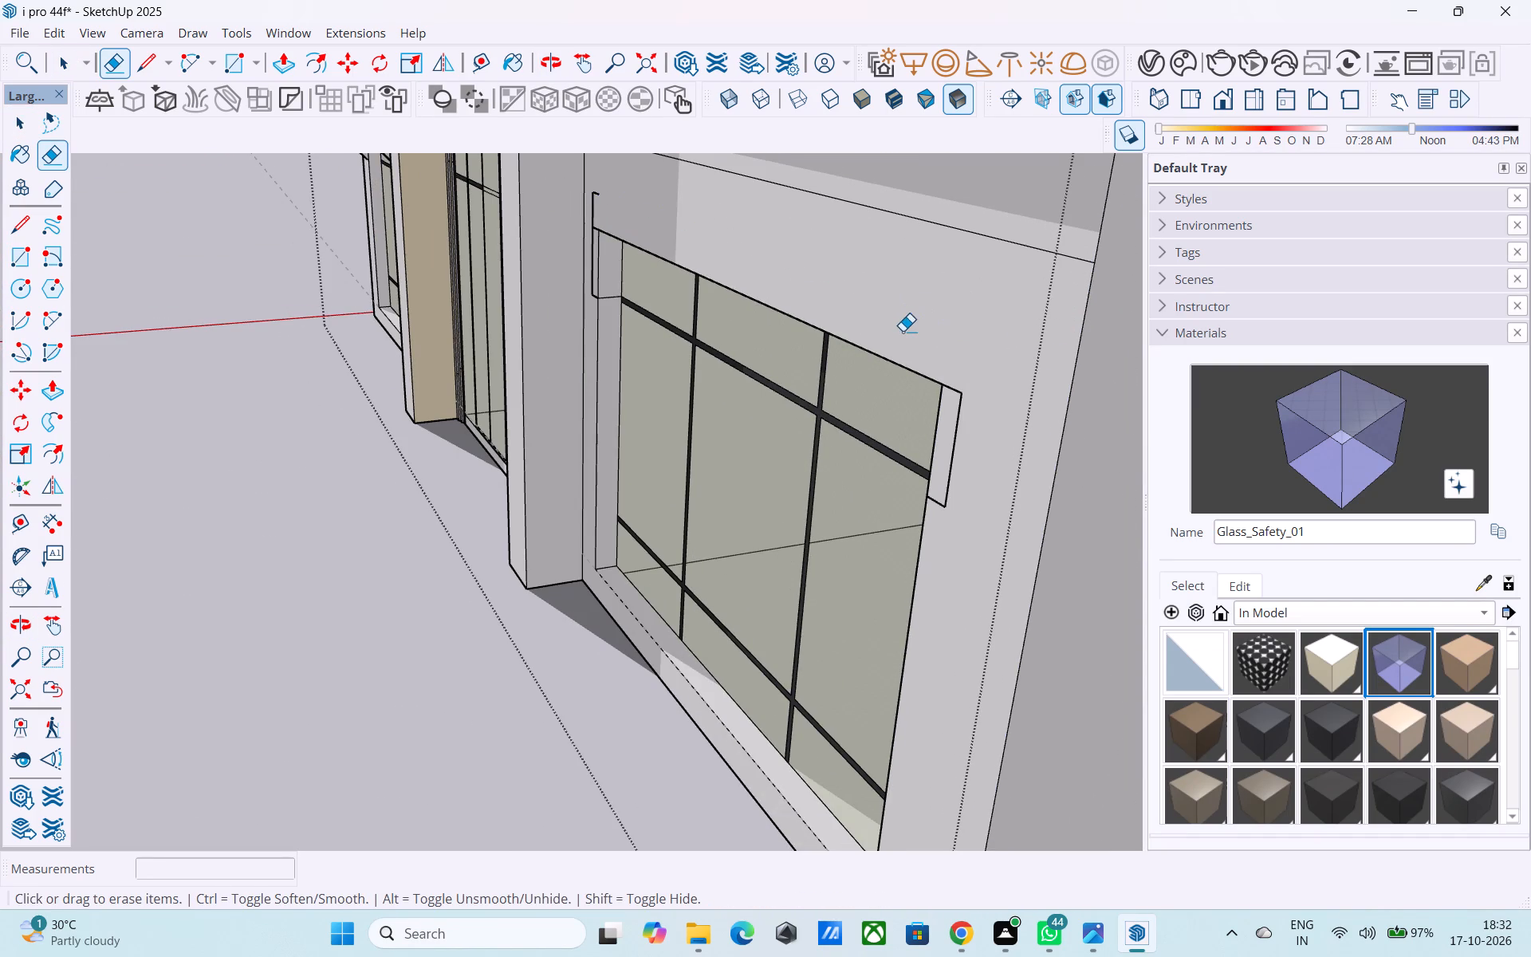
Erase the leftover outline edges of the band and its leg beside the window's upper left corner.
middle_drag(903, 331, 1051, 368)
middle_drag(706, 249, 1010, 236)
shift+middle_drag(665, 247, 819, 314)
scroll(817, 314, up, 5)
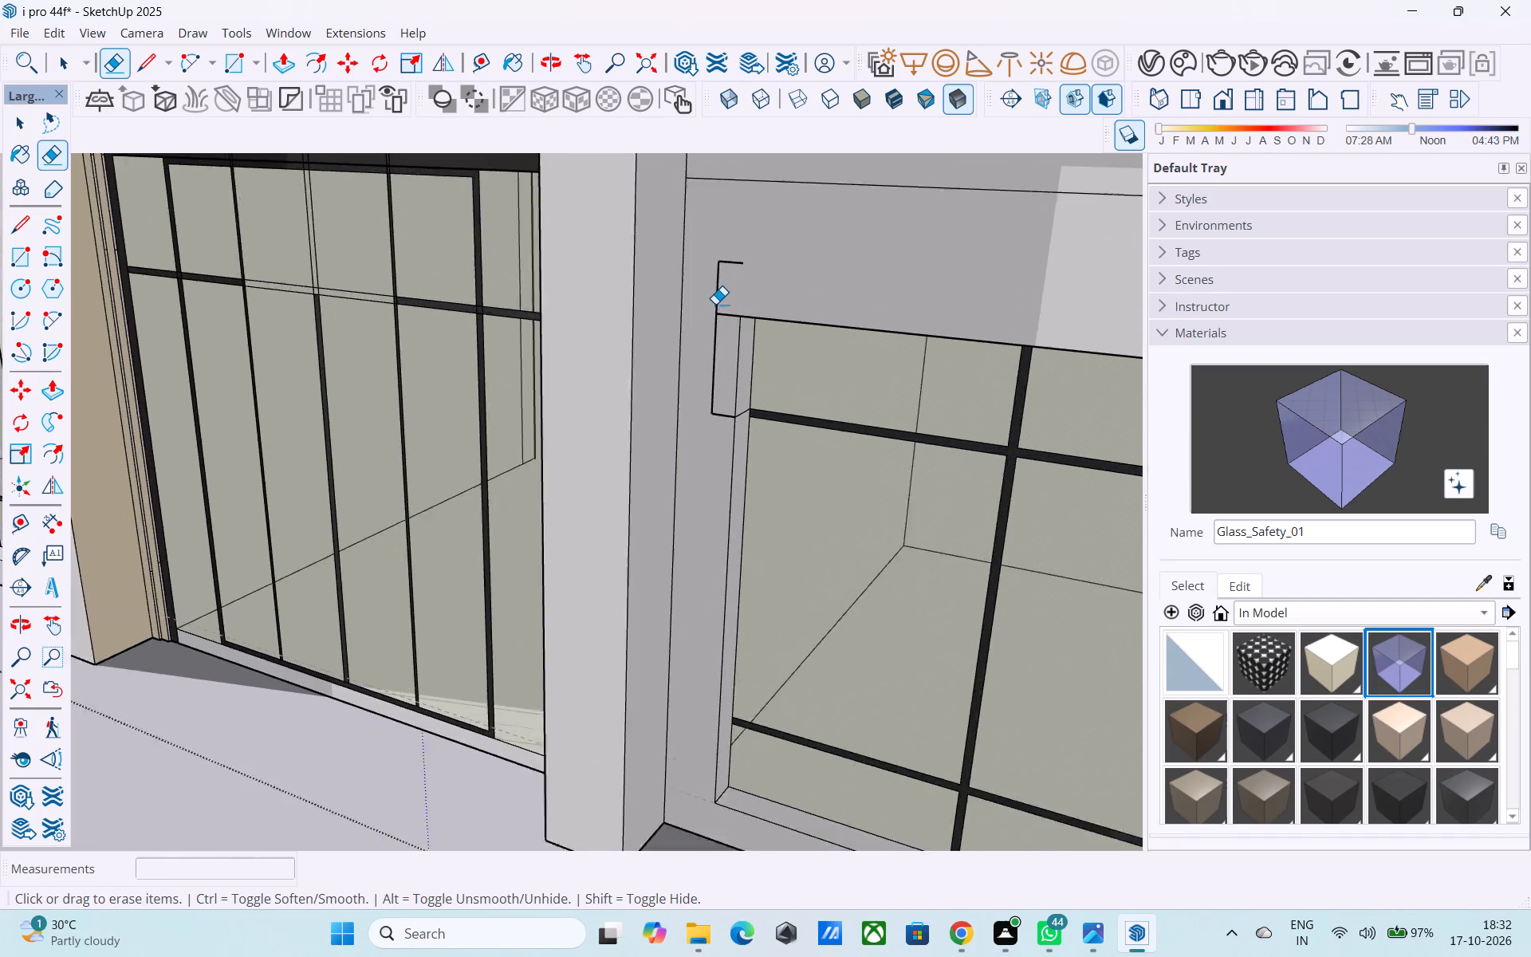
scroll(715, 304, up, 4)
drag(725, 315, 725, 342)
drag(714, 313, 699, 312)
drag(762, 211, 729, 254)
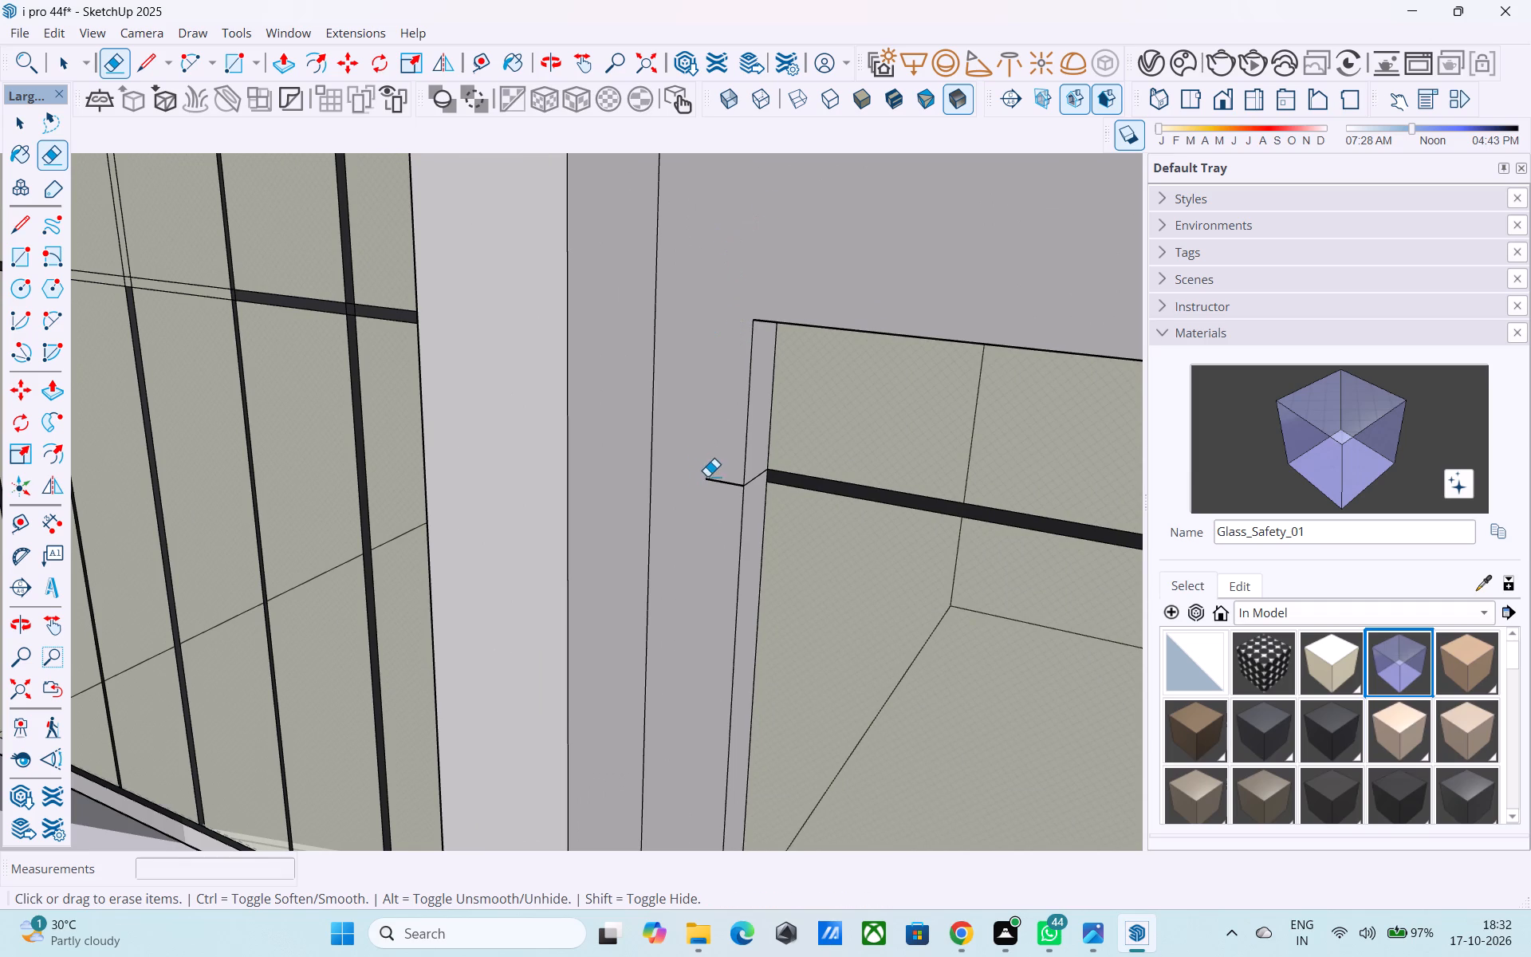
drag(708, 475, 709, 483)
Copy the top edge of the window opening 1' upward on the wall face.
key(space)
scroll(780, 301, up, 3)
middle_drag(778, 321, 852, 194)
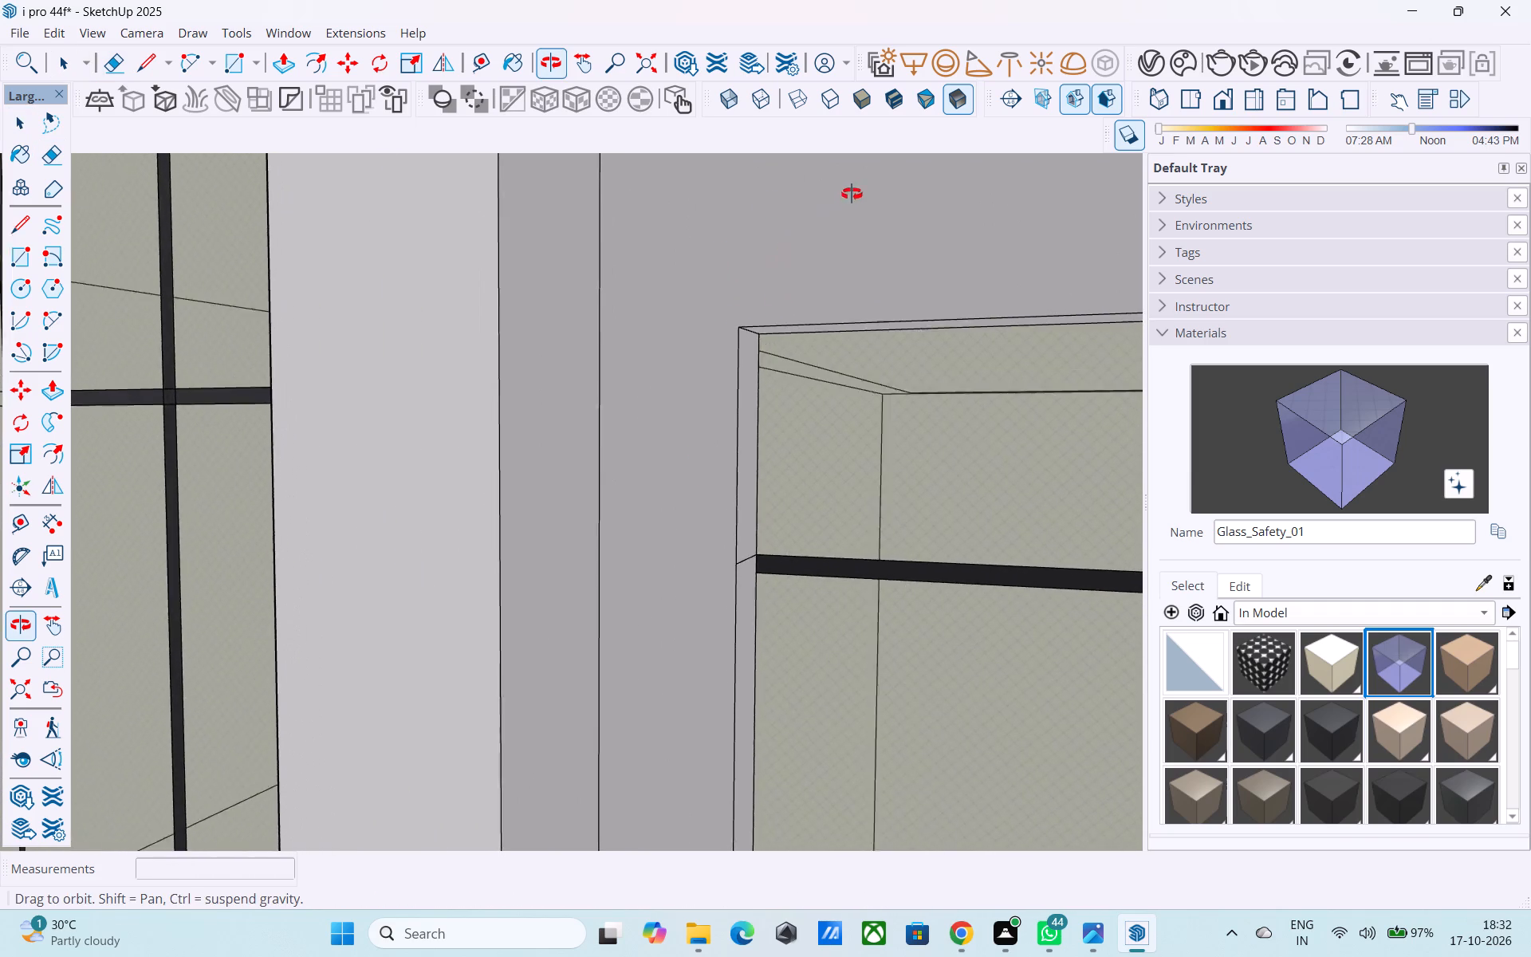
middle_drag(852, 194, 855, 193)
scroll(777, 277, up, 3)
click(780, 343)
key(m)
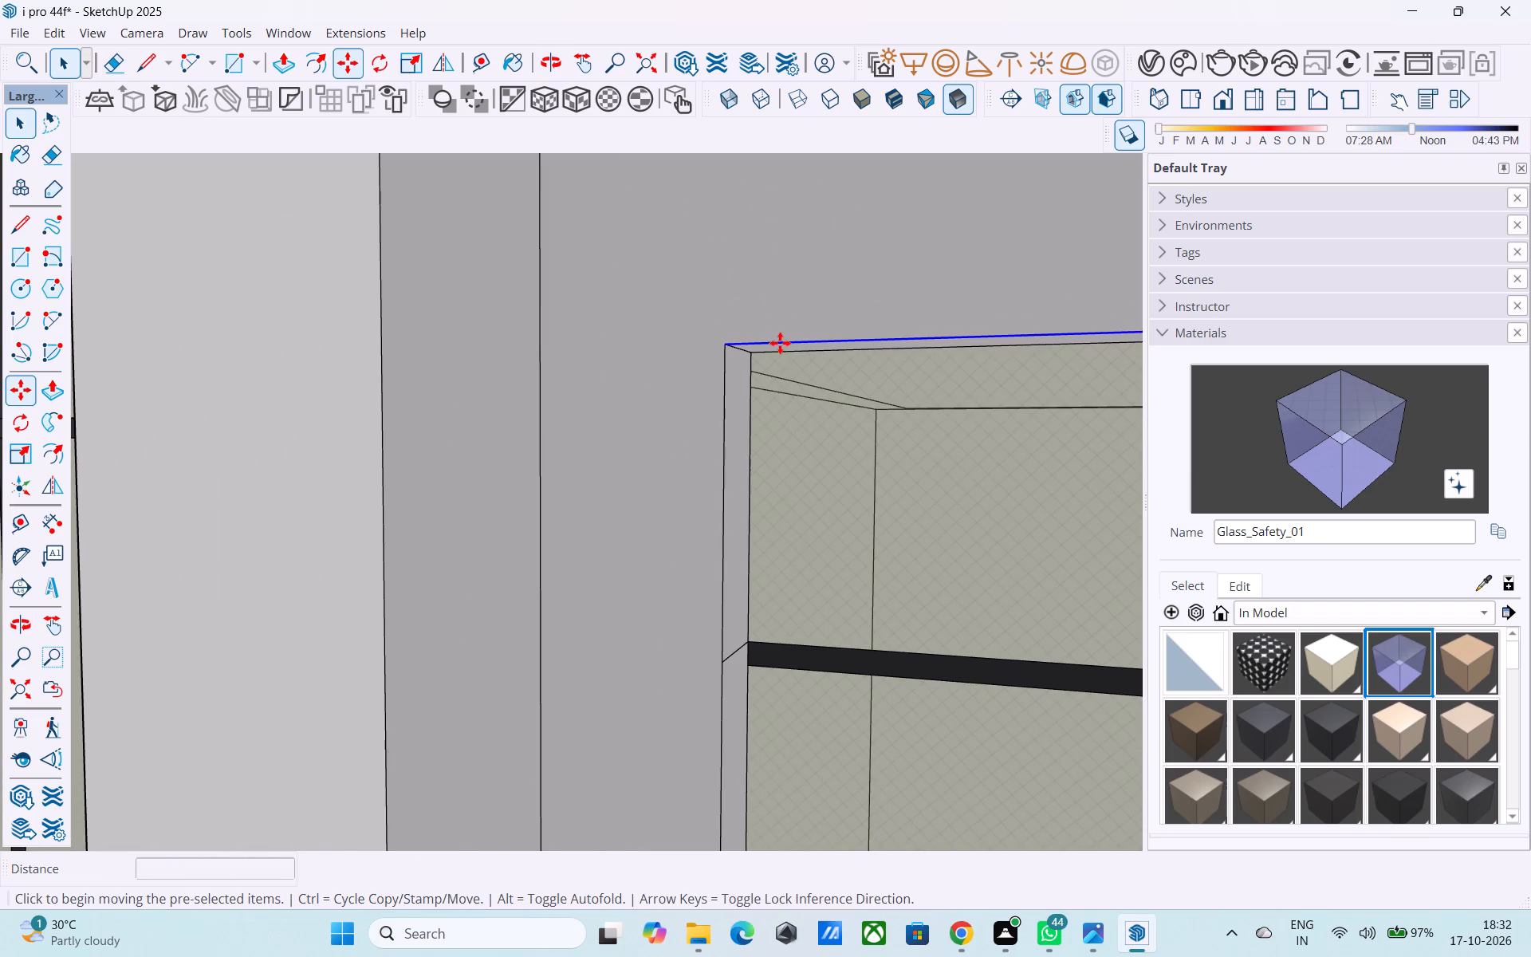
click(735, 340)
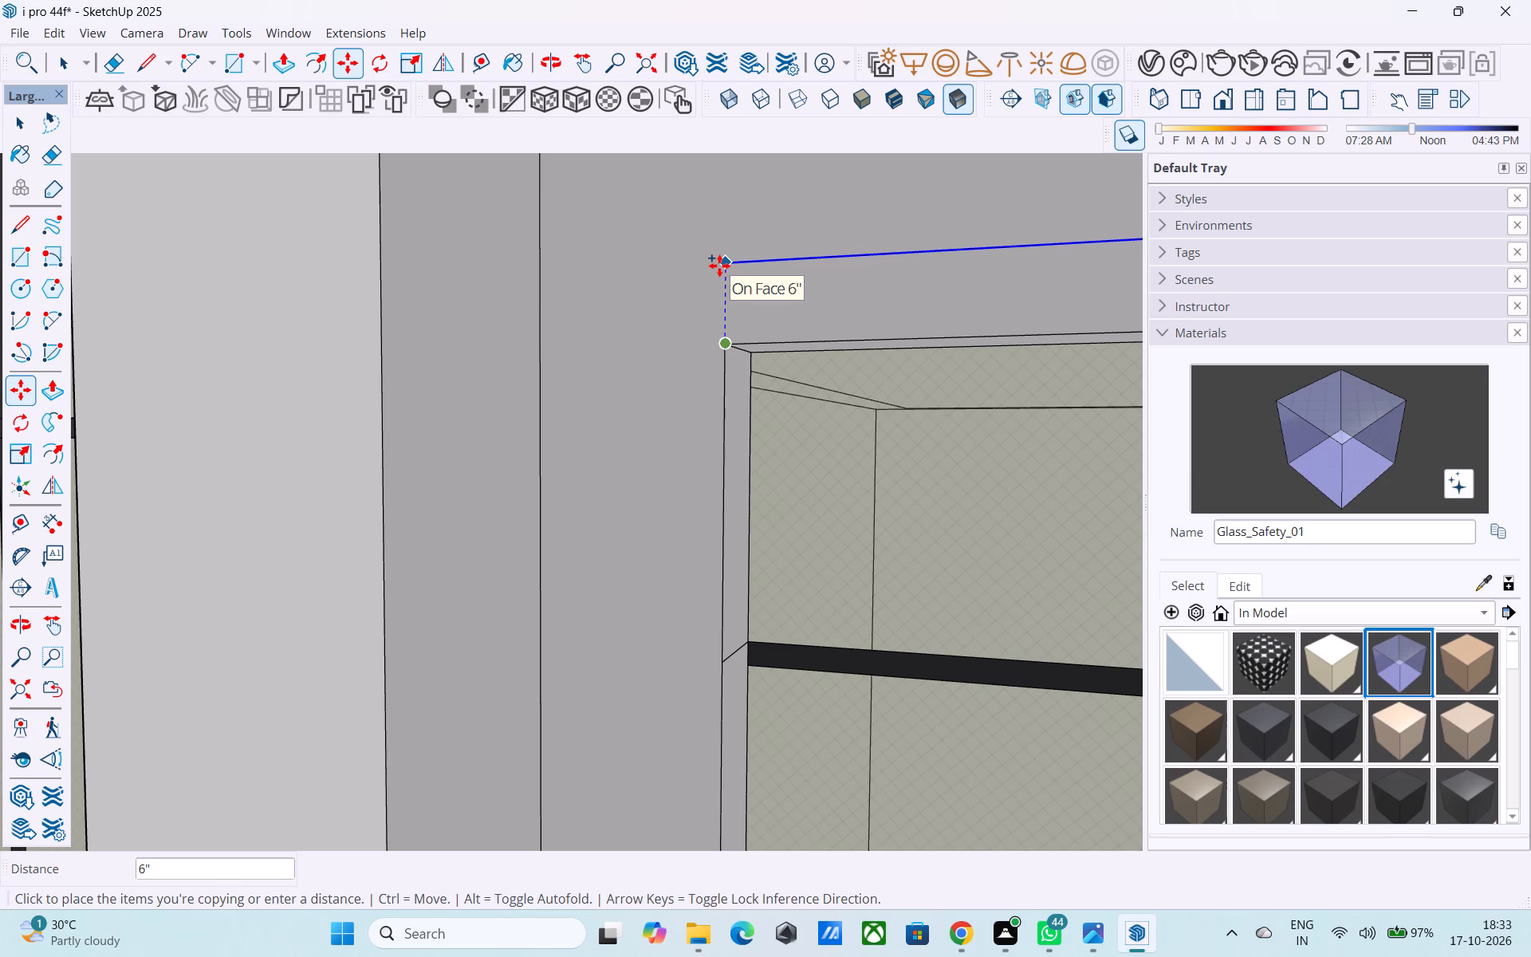
text(1')
key(Return)
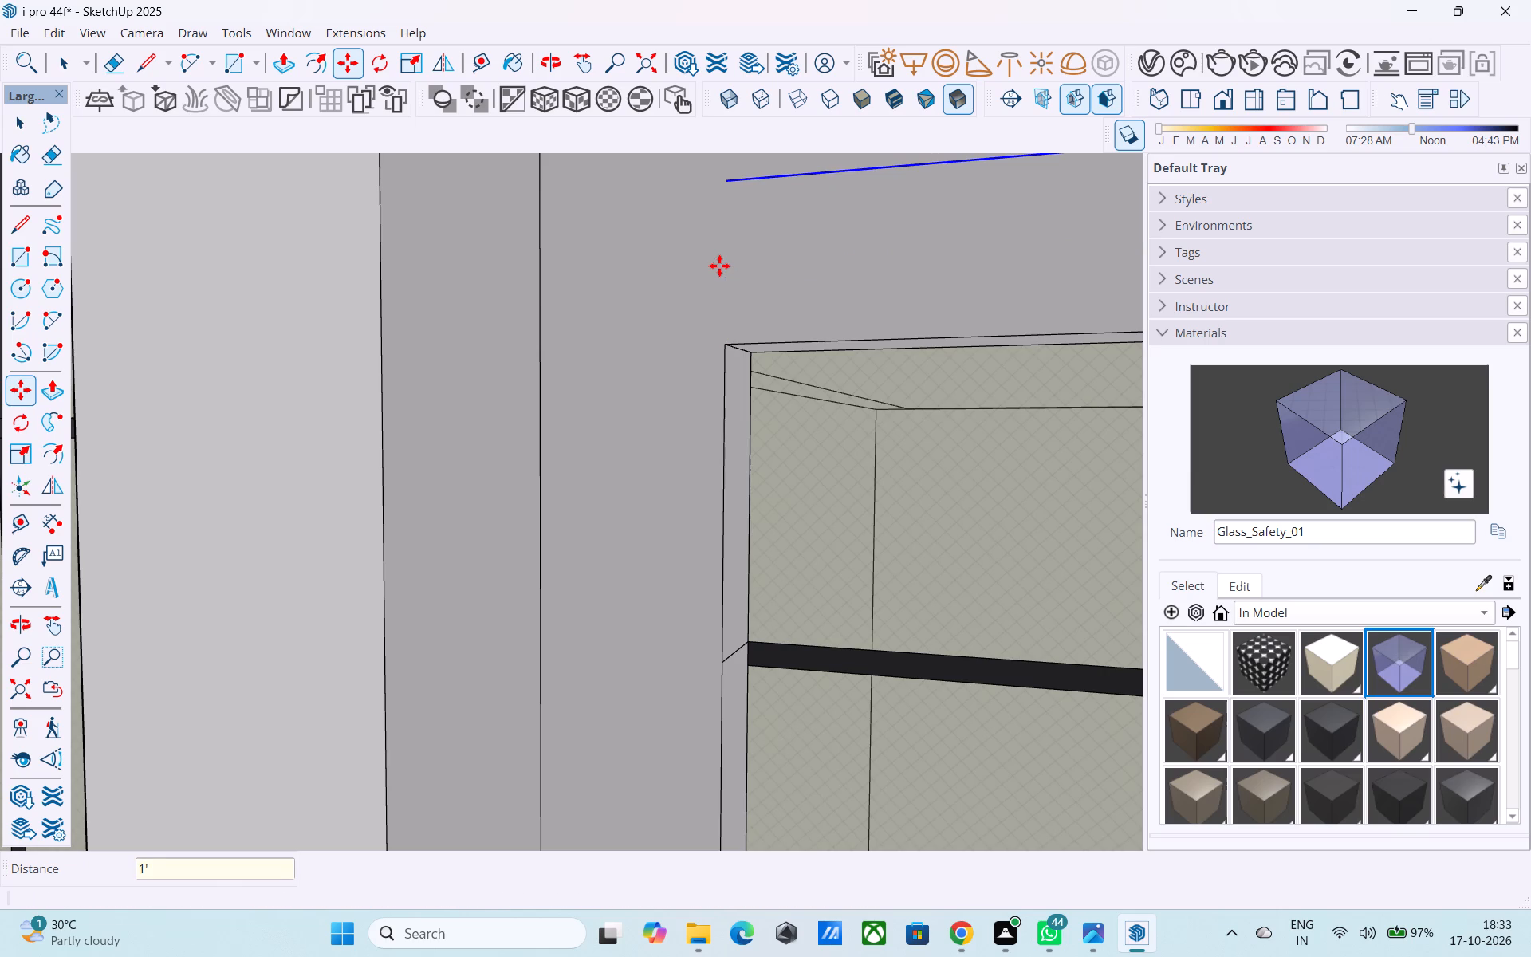
Draw 1' vertical lines joining both ends of the window's top edge to the copied edge, closing the band.
key(l)
click(730, 345)
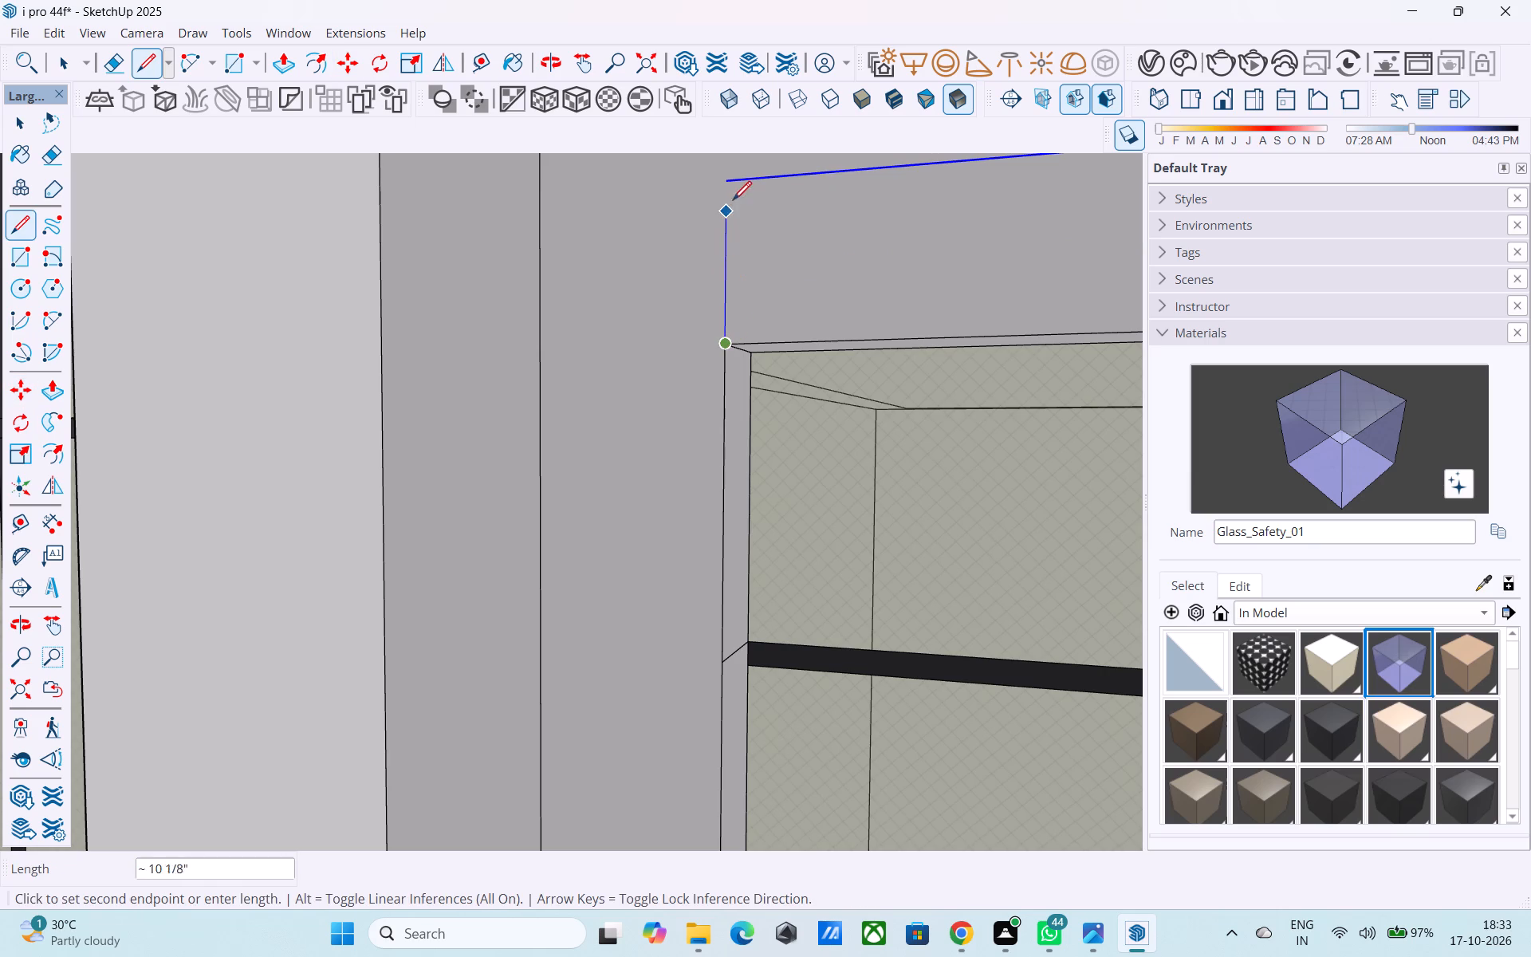
click(730, 187)
scroll(588, 330, down, 10)
shift+middle_drag(702, 349, 245, 439)
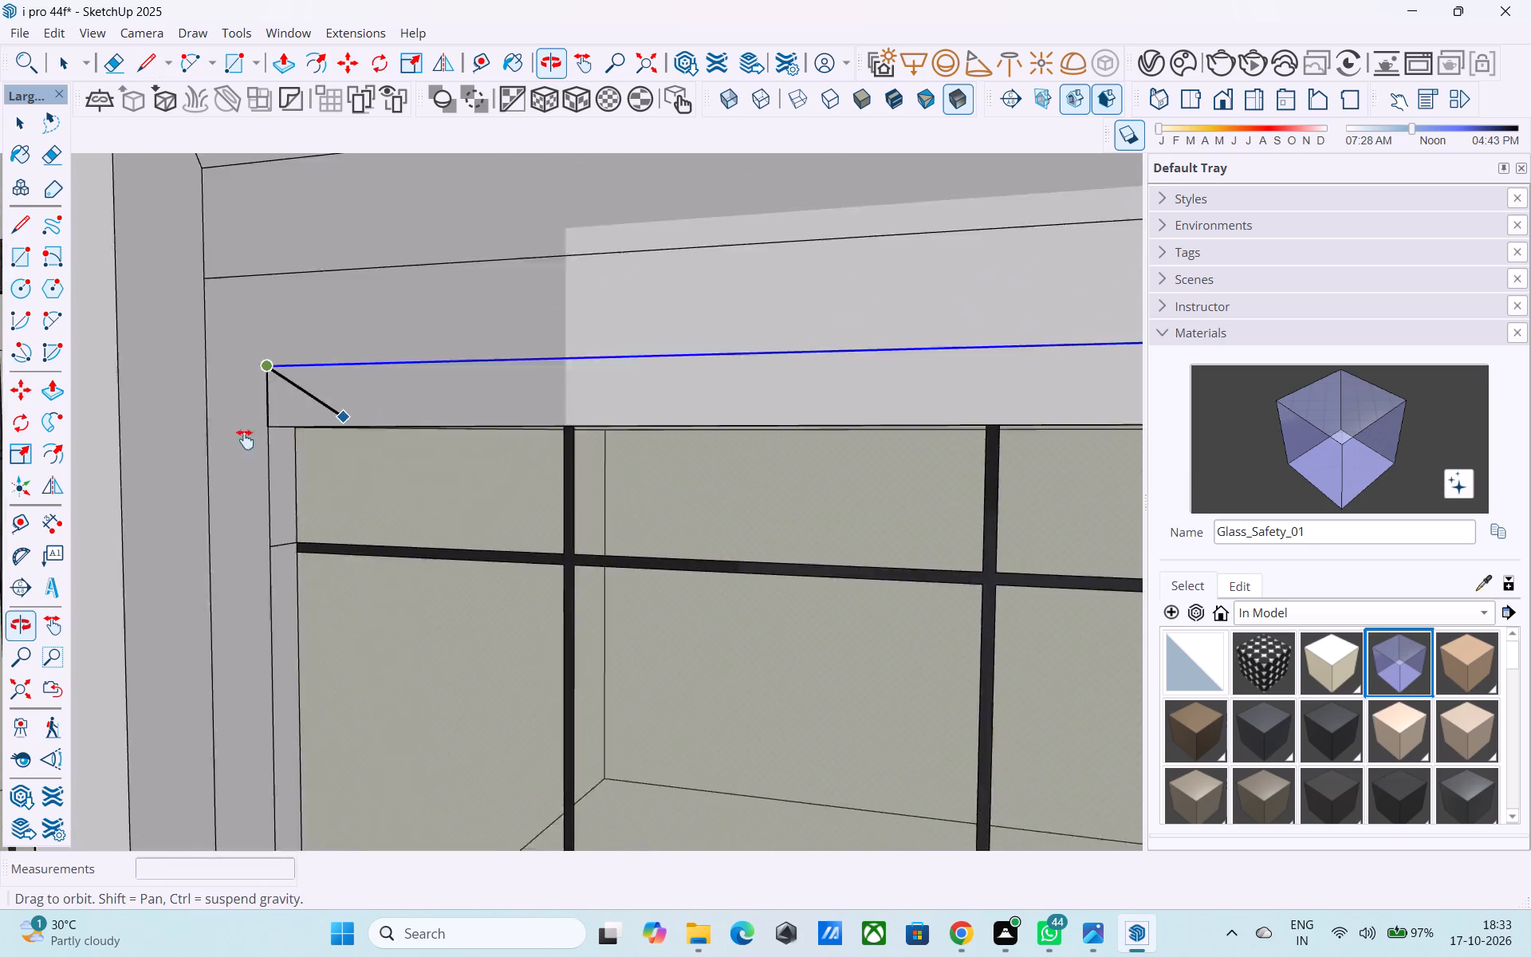
shift+middle_drag(245, 439, 223, 440)
shift+scroll(415, 409, down, 4)
shift+middle_drag(915, 345, 775, 351)
key(l)
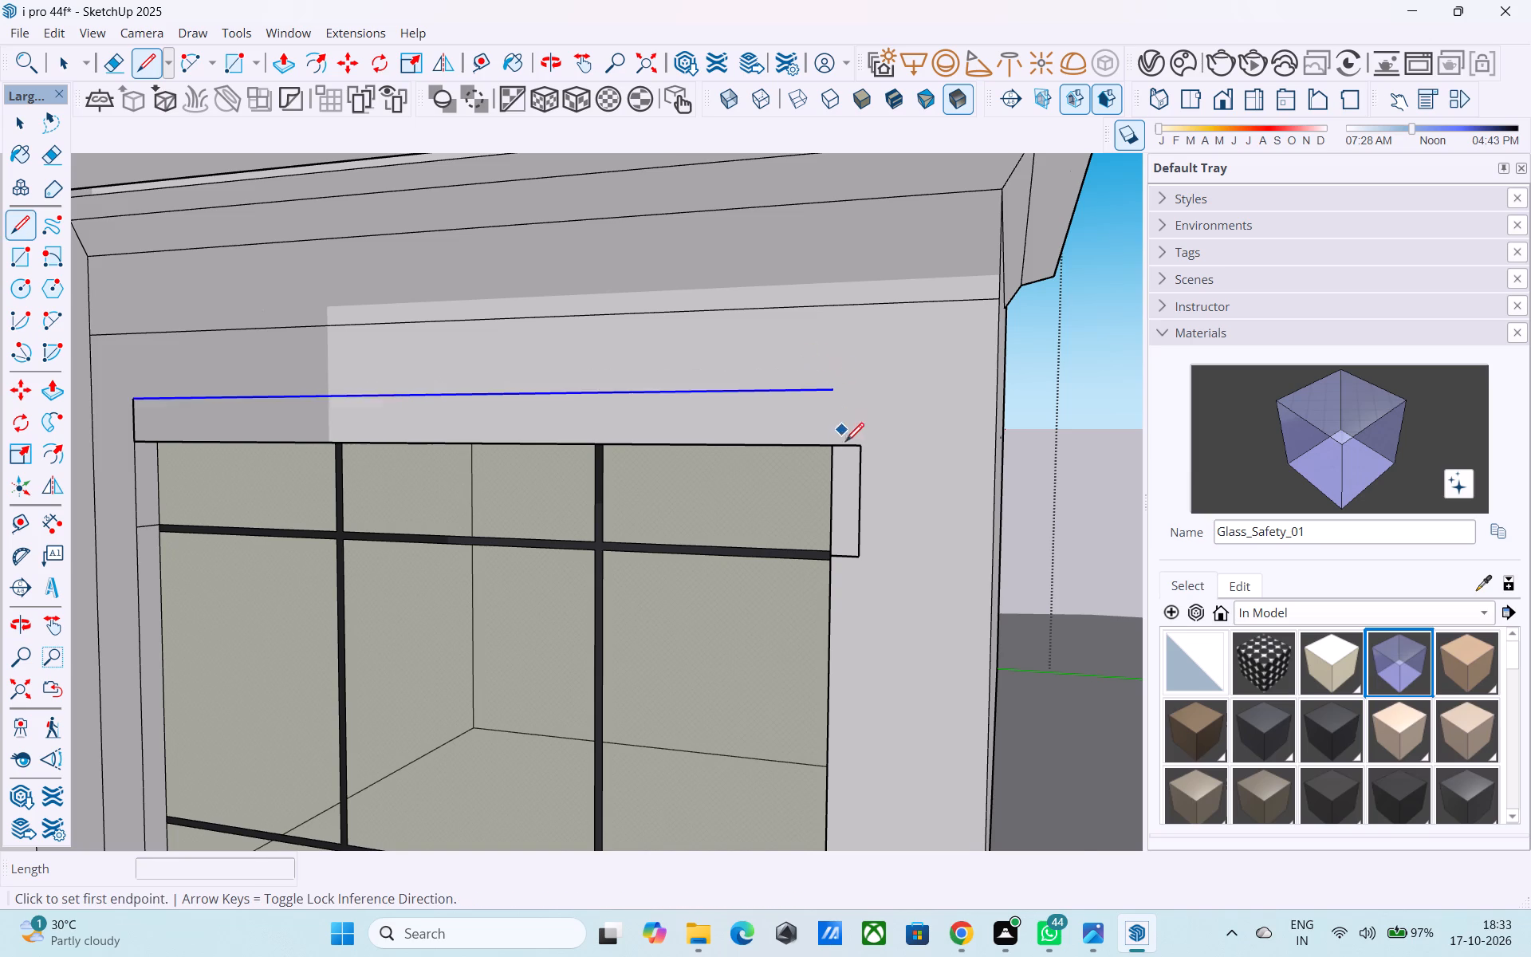
scroll(847, 447, up, 8)
click(818, 447)
click(819, 321)
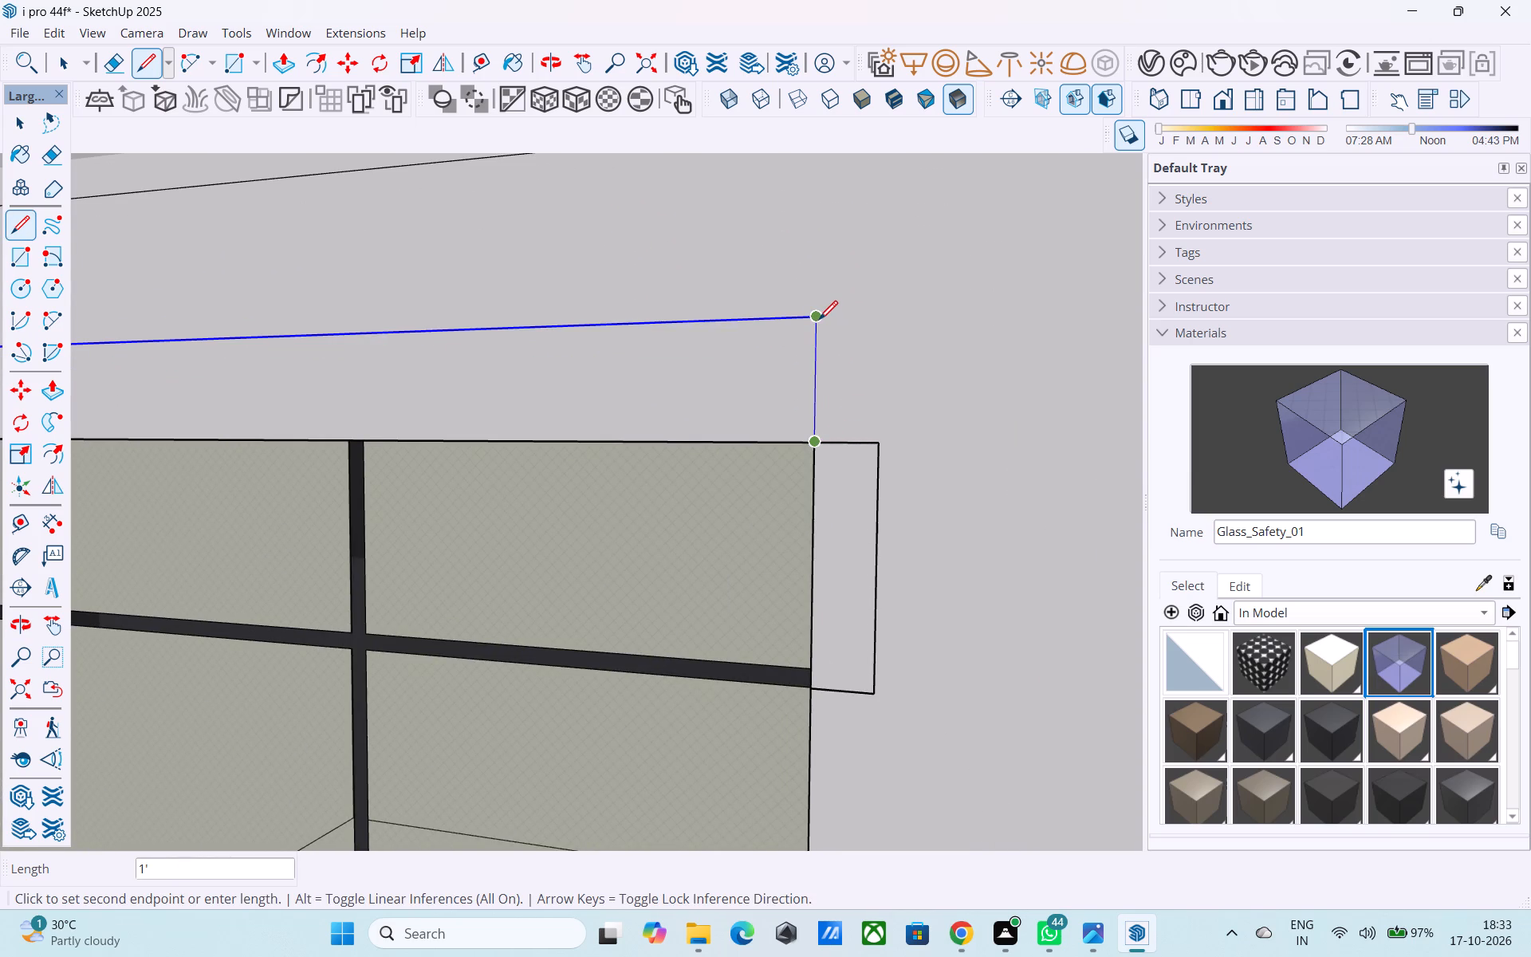
Push/Pull the closed band above the right wing's window outward 2', matching the projection of the left wing's canopy.
scroll(819, 321, down, 10)
key(space)
click(809, 337)
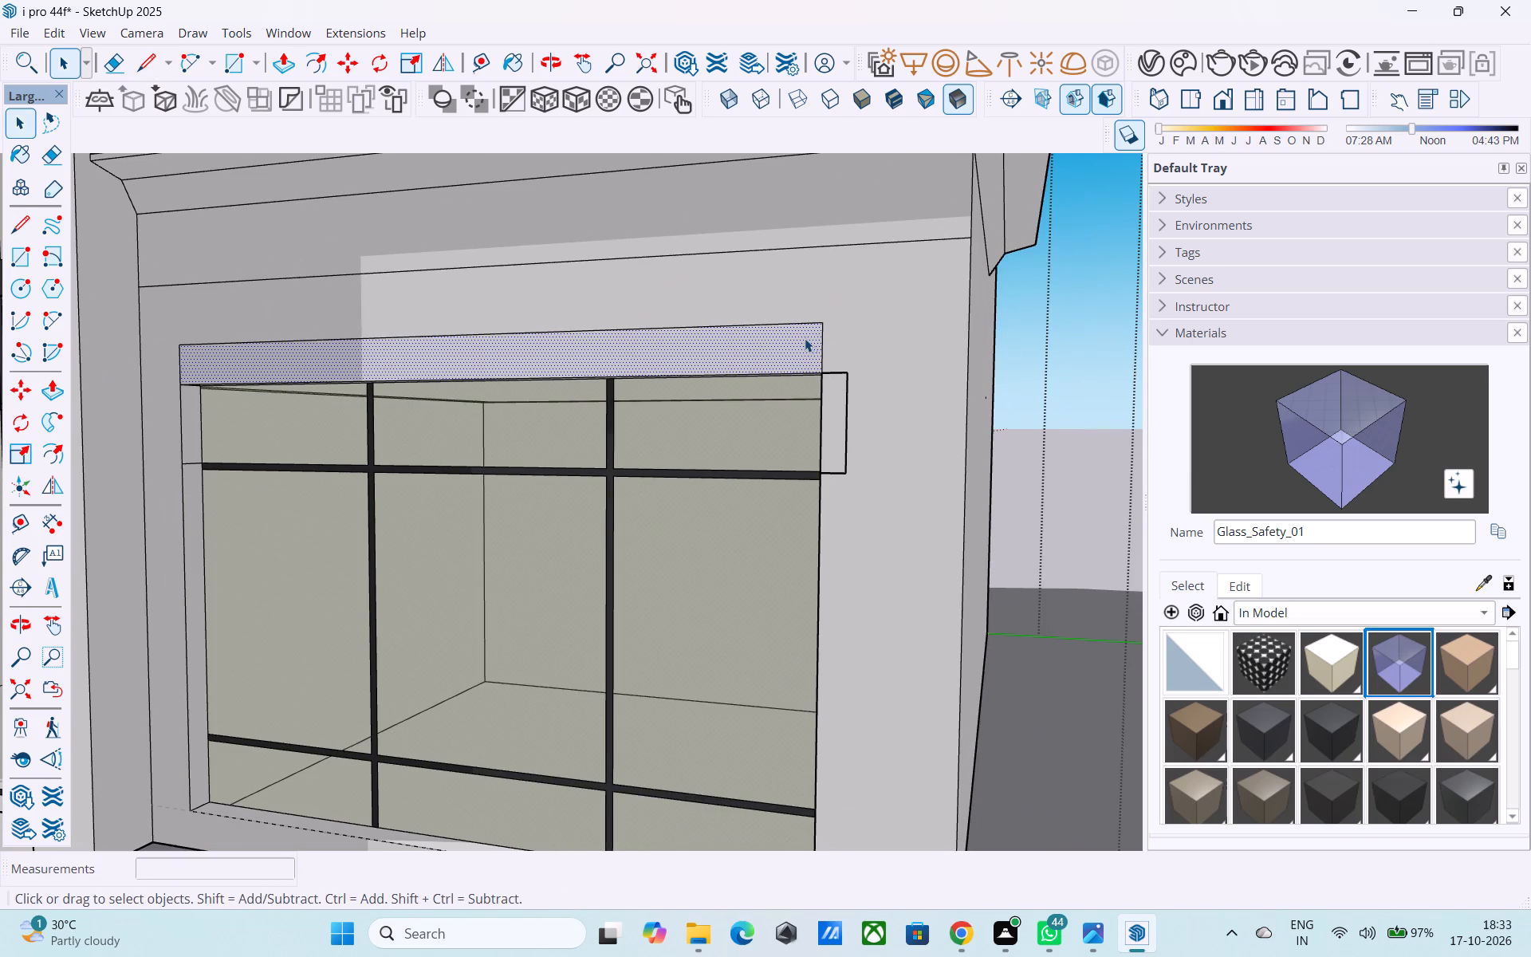
key(p)
click(805, 338)
scroll(773, 346, down, 13)
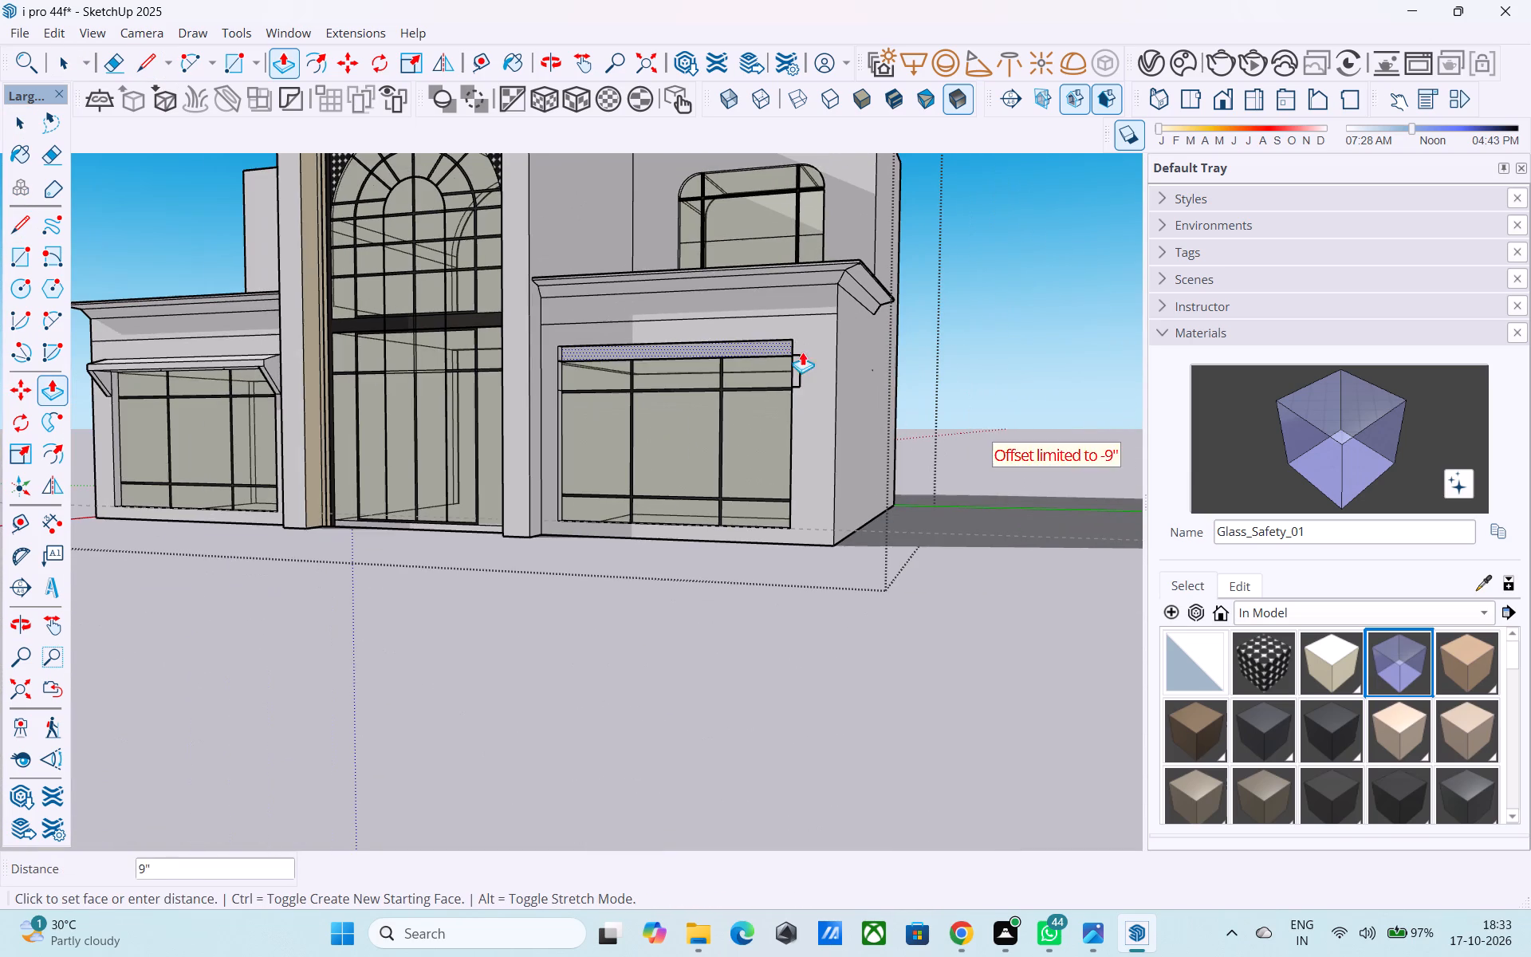
scroll(234, 347, up, 4)
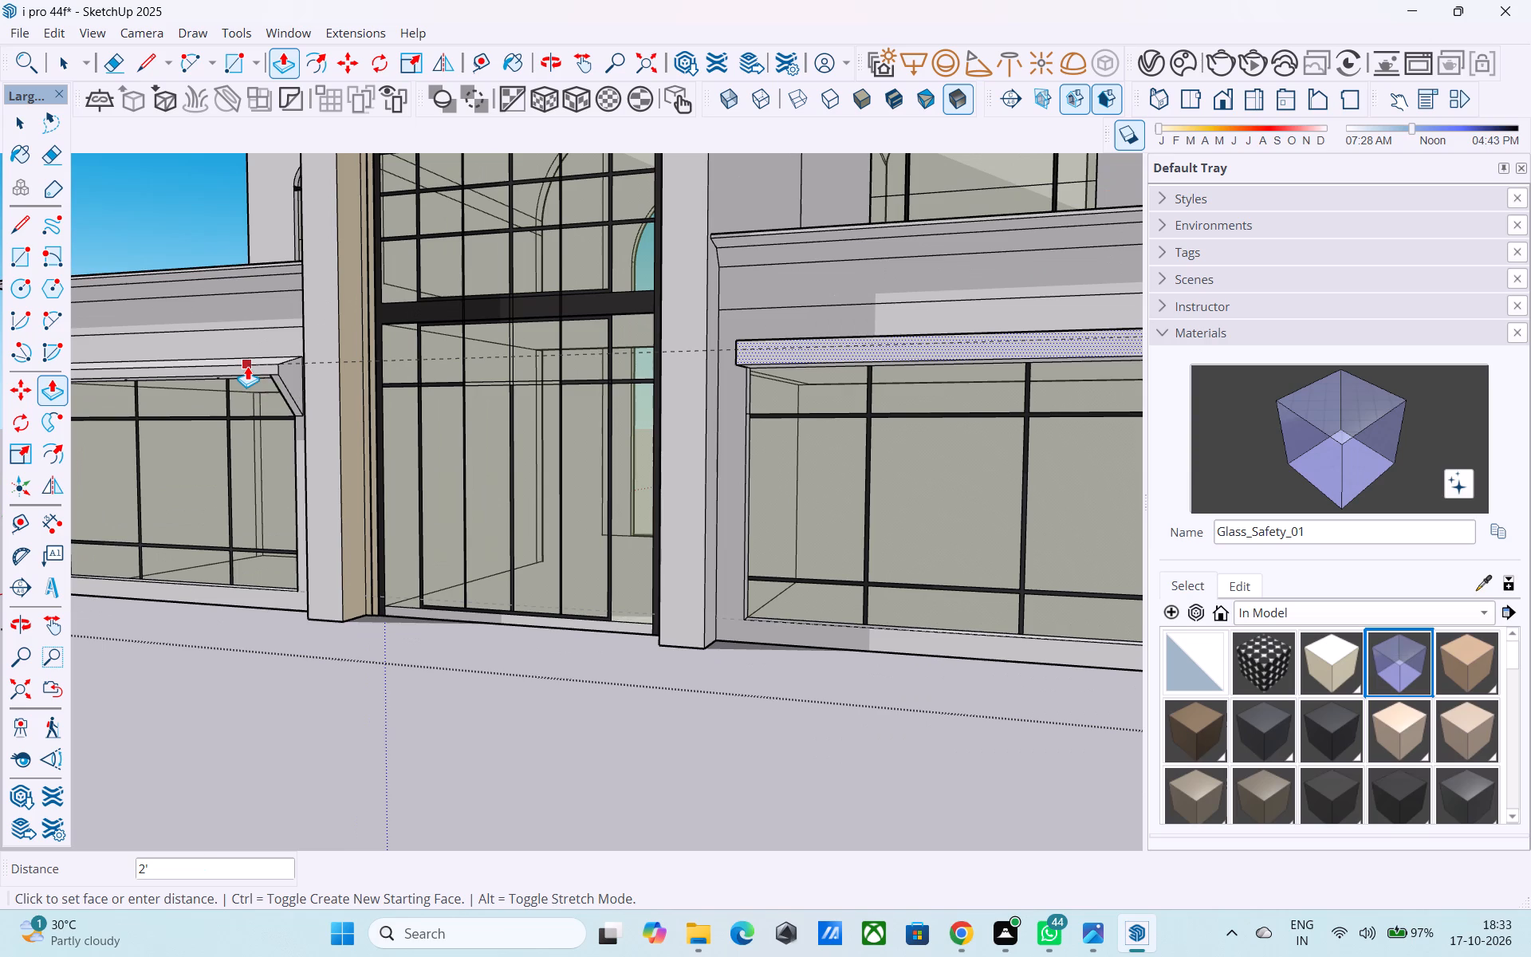
click(247, 366)
Examine the projecting band alongside the left wing's canopy from below and from both sides.
scroll(678, 349, down, 2)
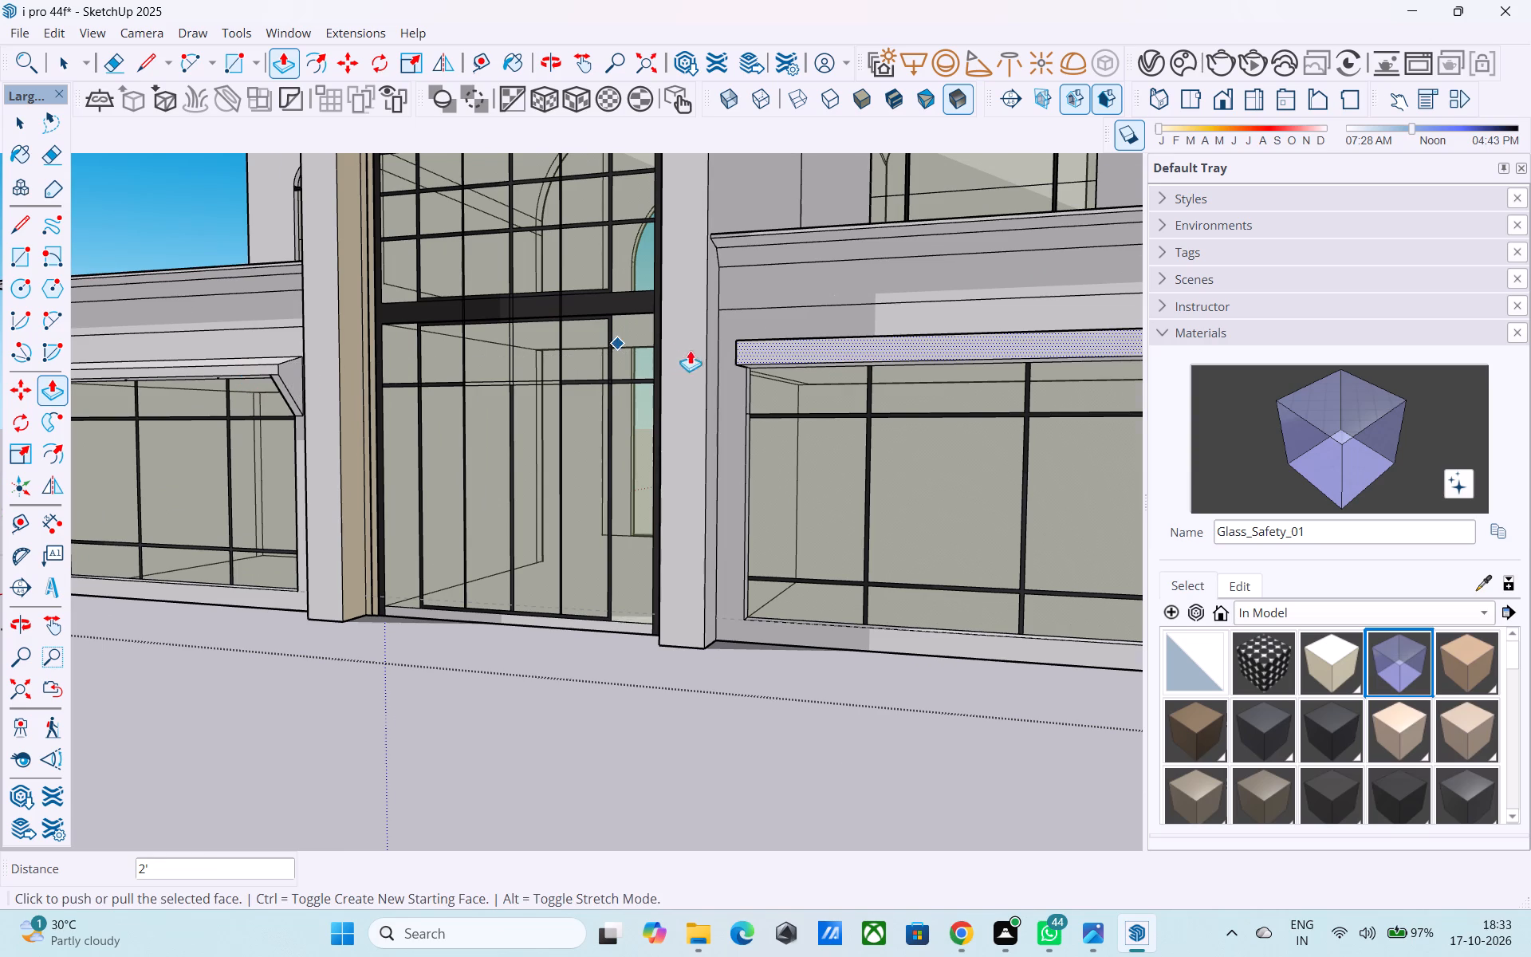
scroll(690, 350, down, 1)
middle_drag(844, 342, 885, 269)
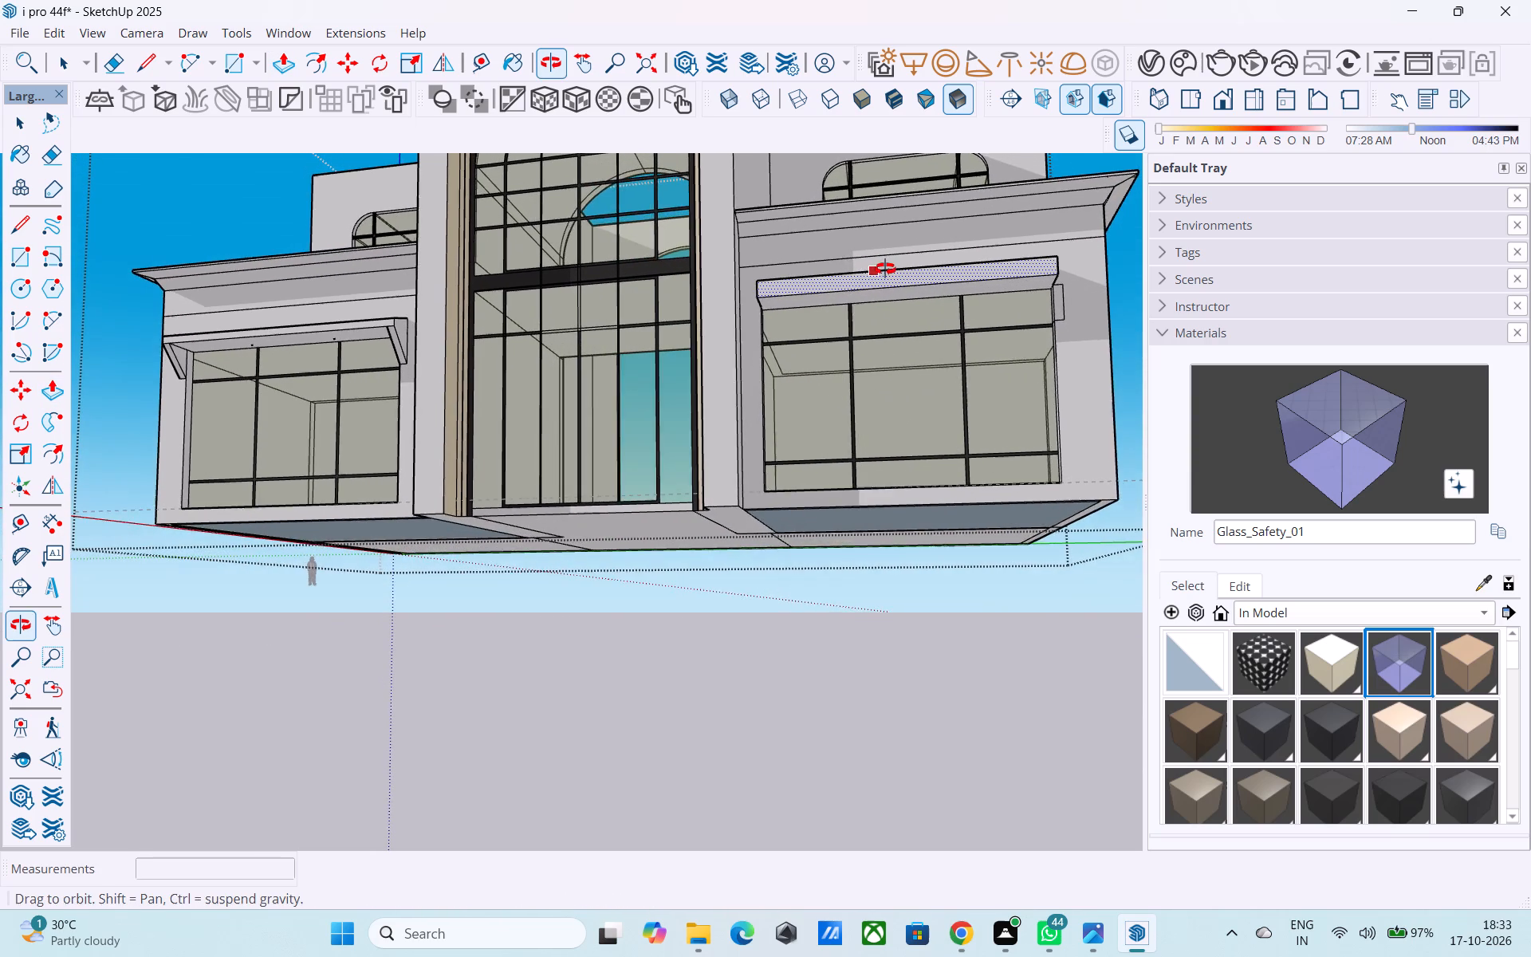
middle_drag(885, 269, 867, 251)
middle_drag(813, 315, 974, 453)
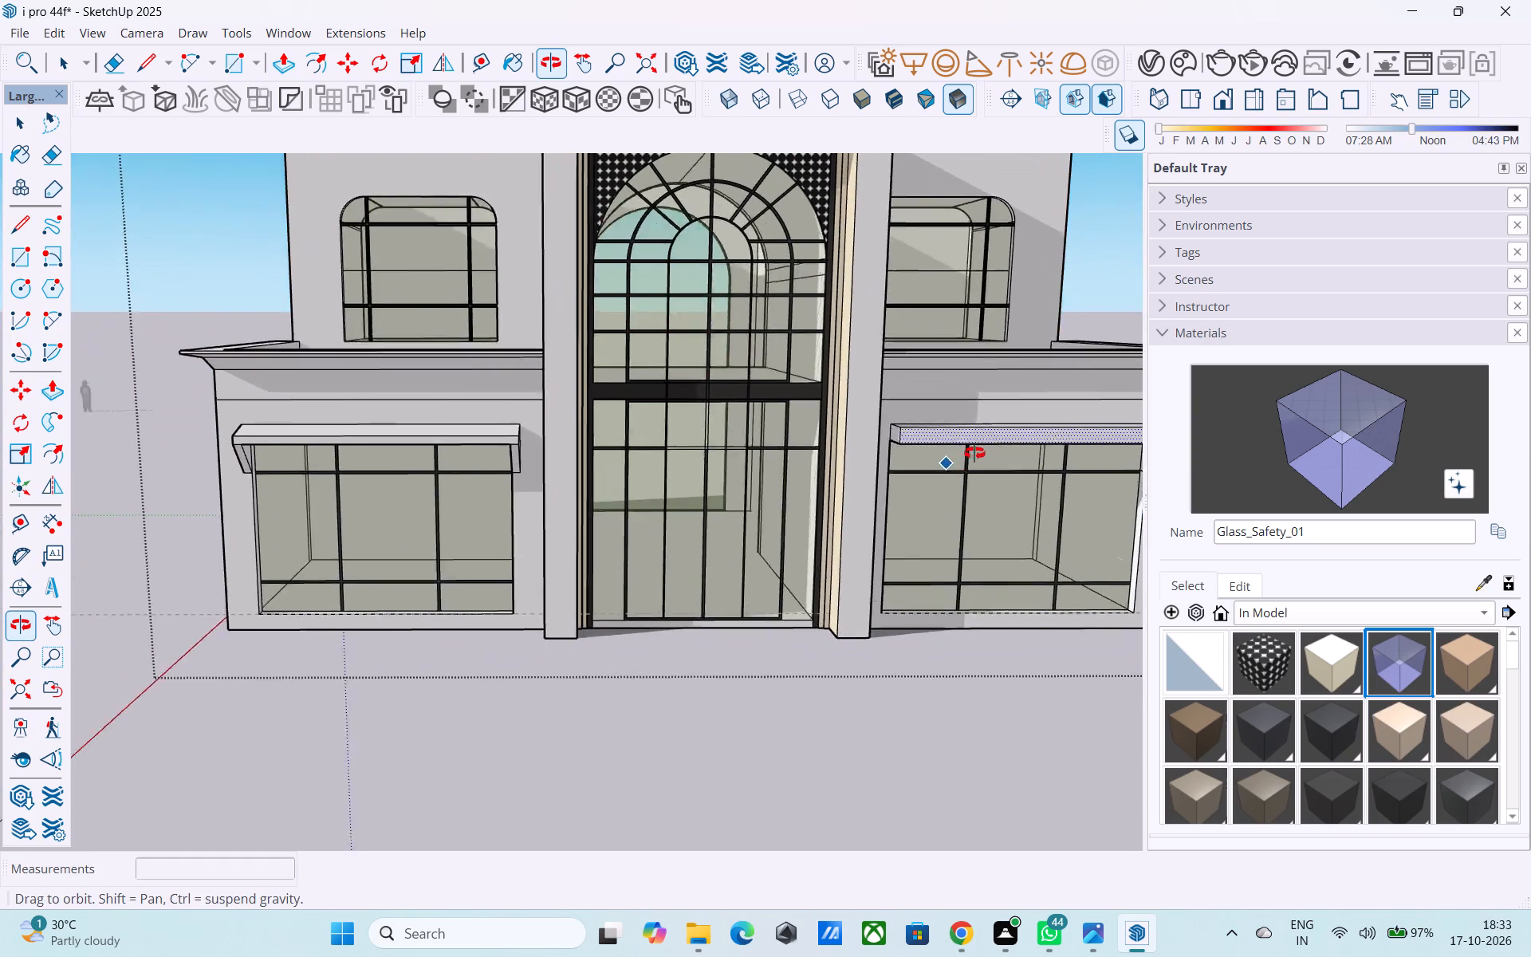
middle_drag(974, 453, 1008, 437)
shift+middle_drag(1008, 435, 913, 318)
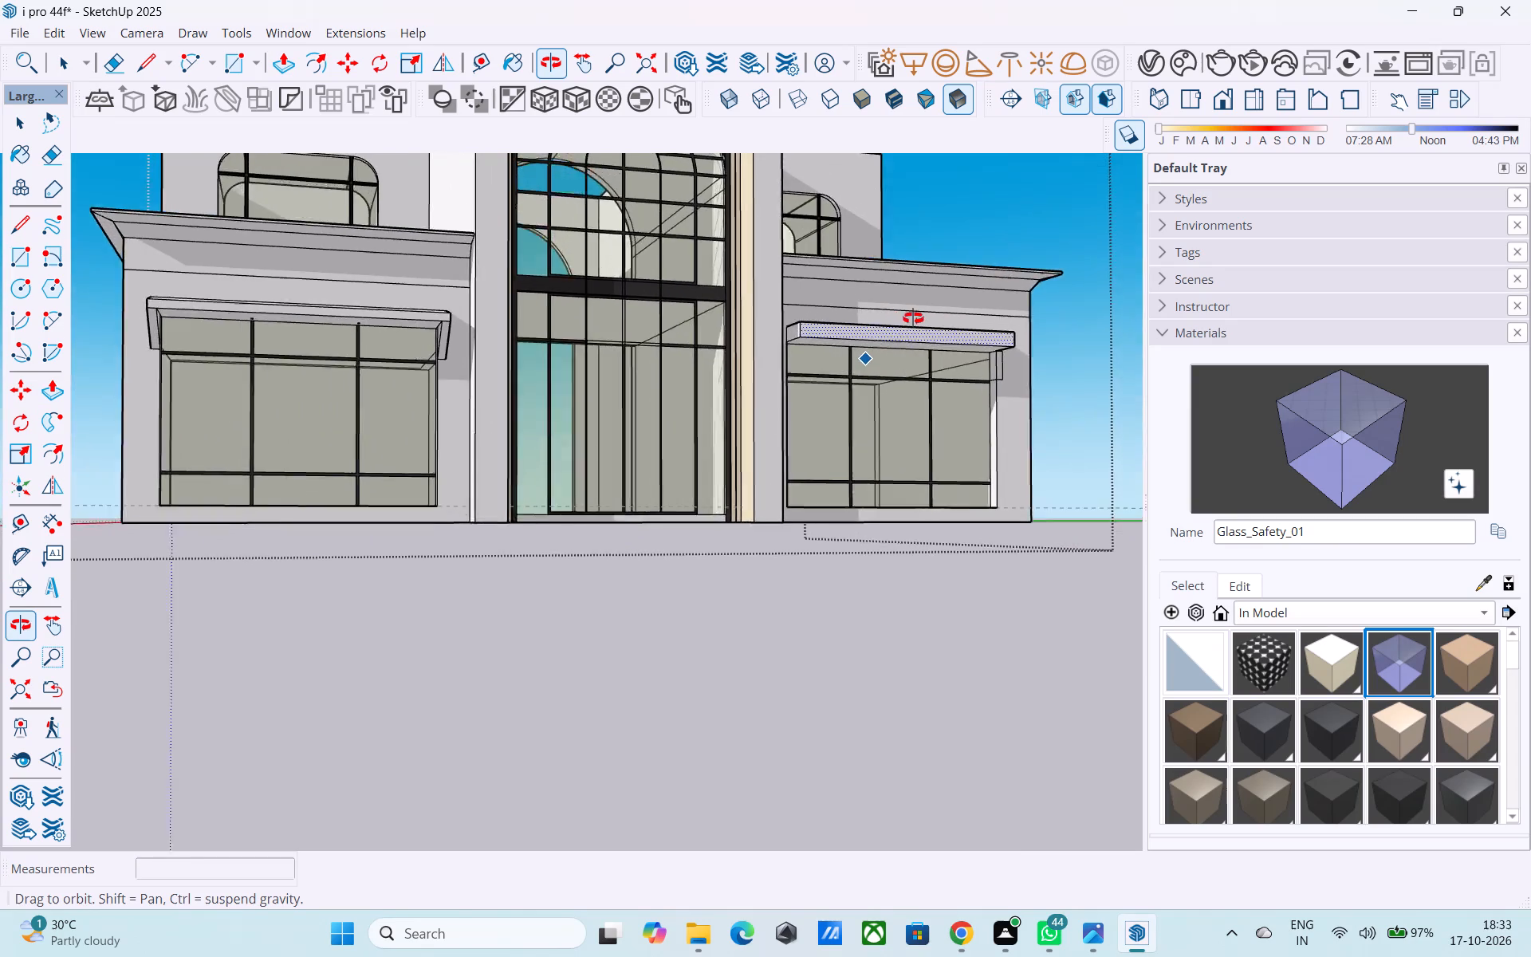
shift+middle_drag(913, 318, 915, 325)
shift+middle_drag(895, 344, 898, 355)
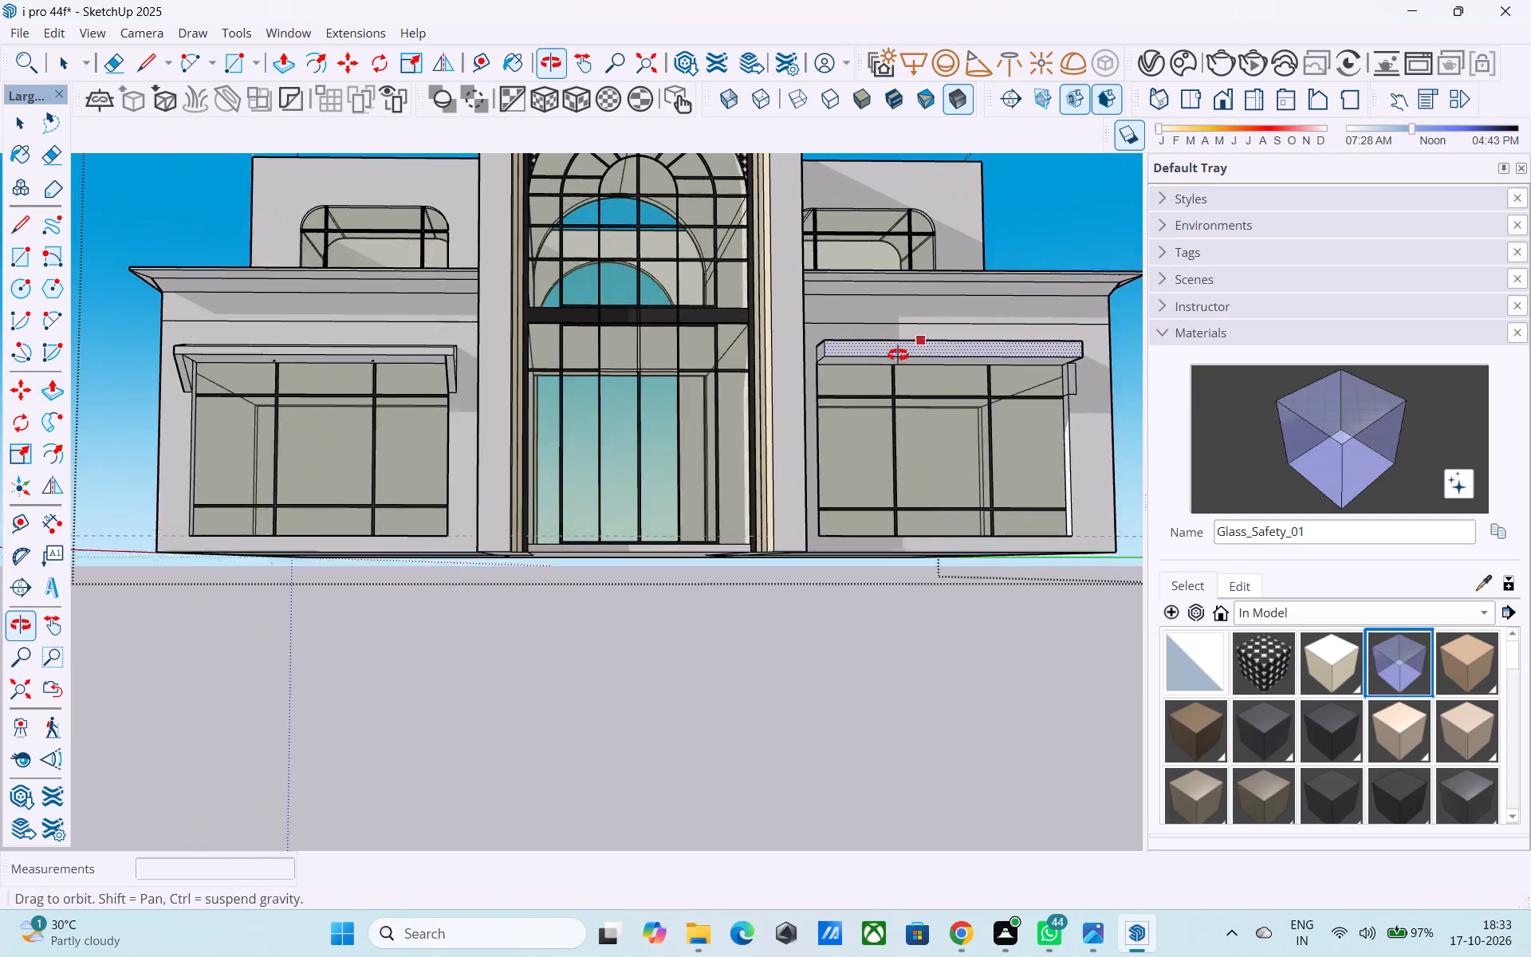
shift+middle_drag(898, 355, 898, 356)
Draw a 6" horizontal line on the wall outward from the window's left edge, at the level of the upper mullion.
scroll(814, 400, up, 8)
middle_drag(832, 379, 731, 405)
scroll(722, 376, up, 6)
key(space)
scroll(684, 358, up, 1)
middle_drag(684, 356, 706, 350)
key(l)
middle_drag(689, 350, 658, 344)
scroll(701, 354, up, 4)
middle_drag(706, 356, 628, 356)
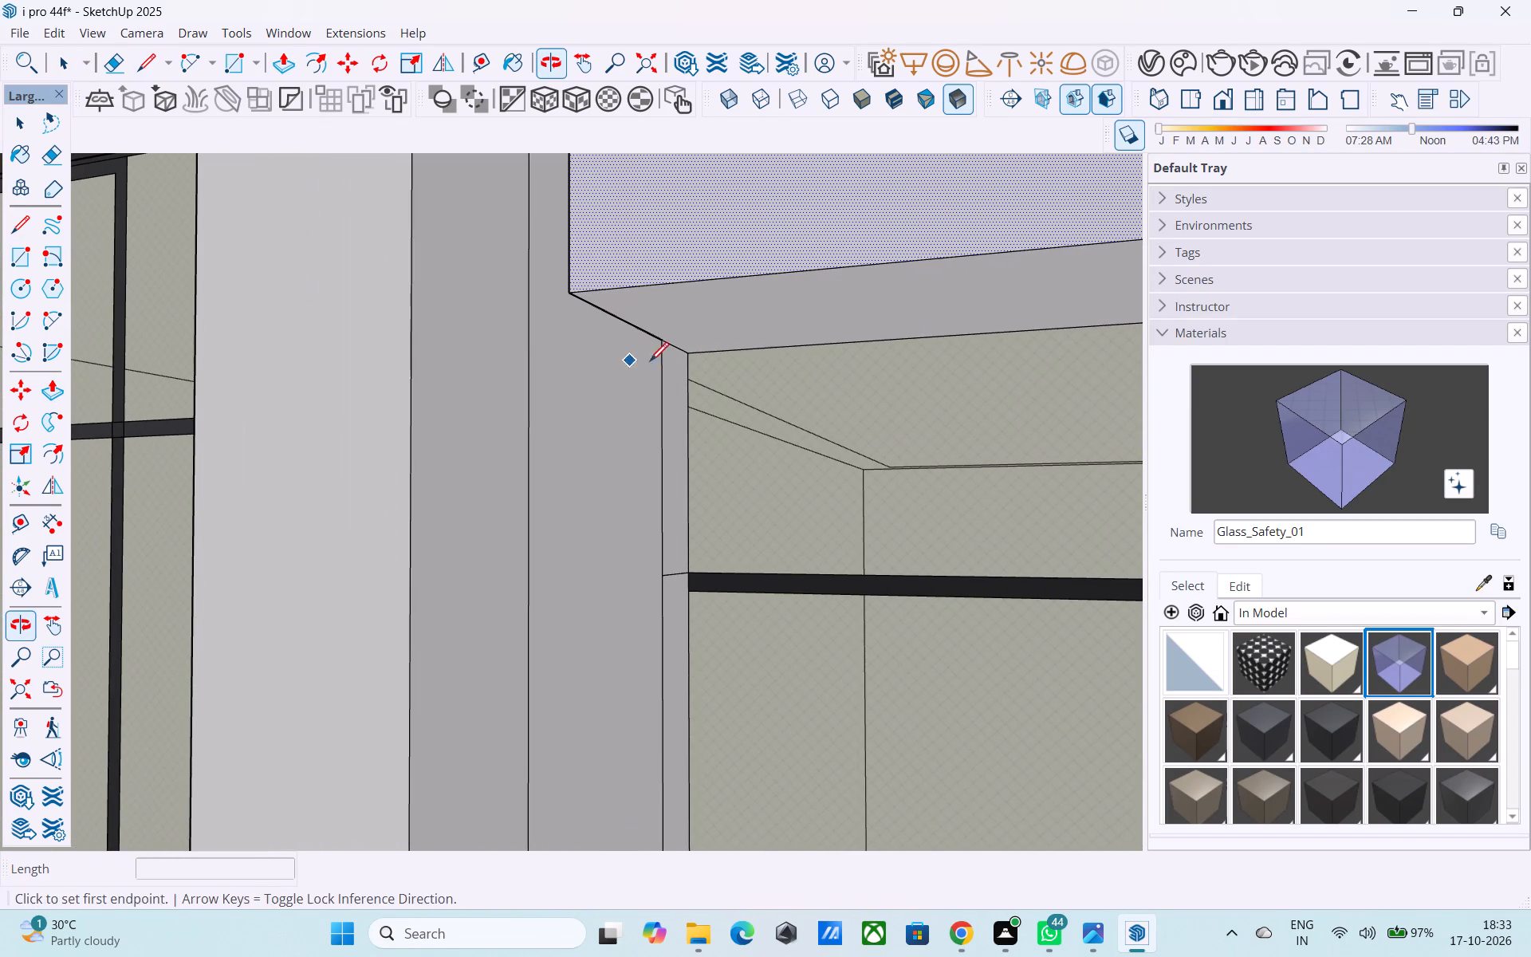
click(682, 355)
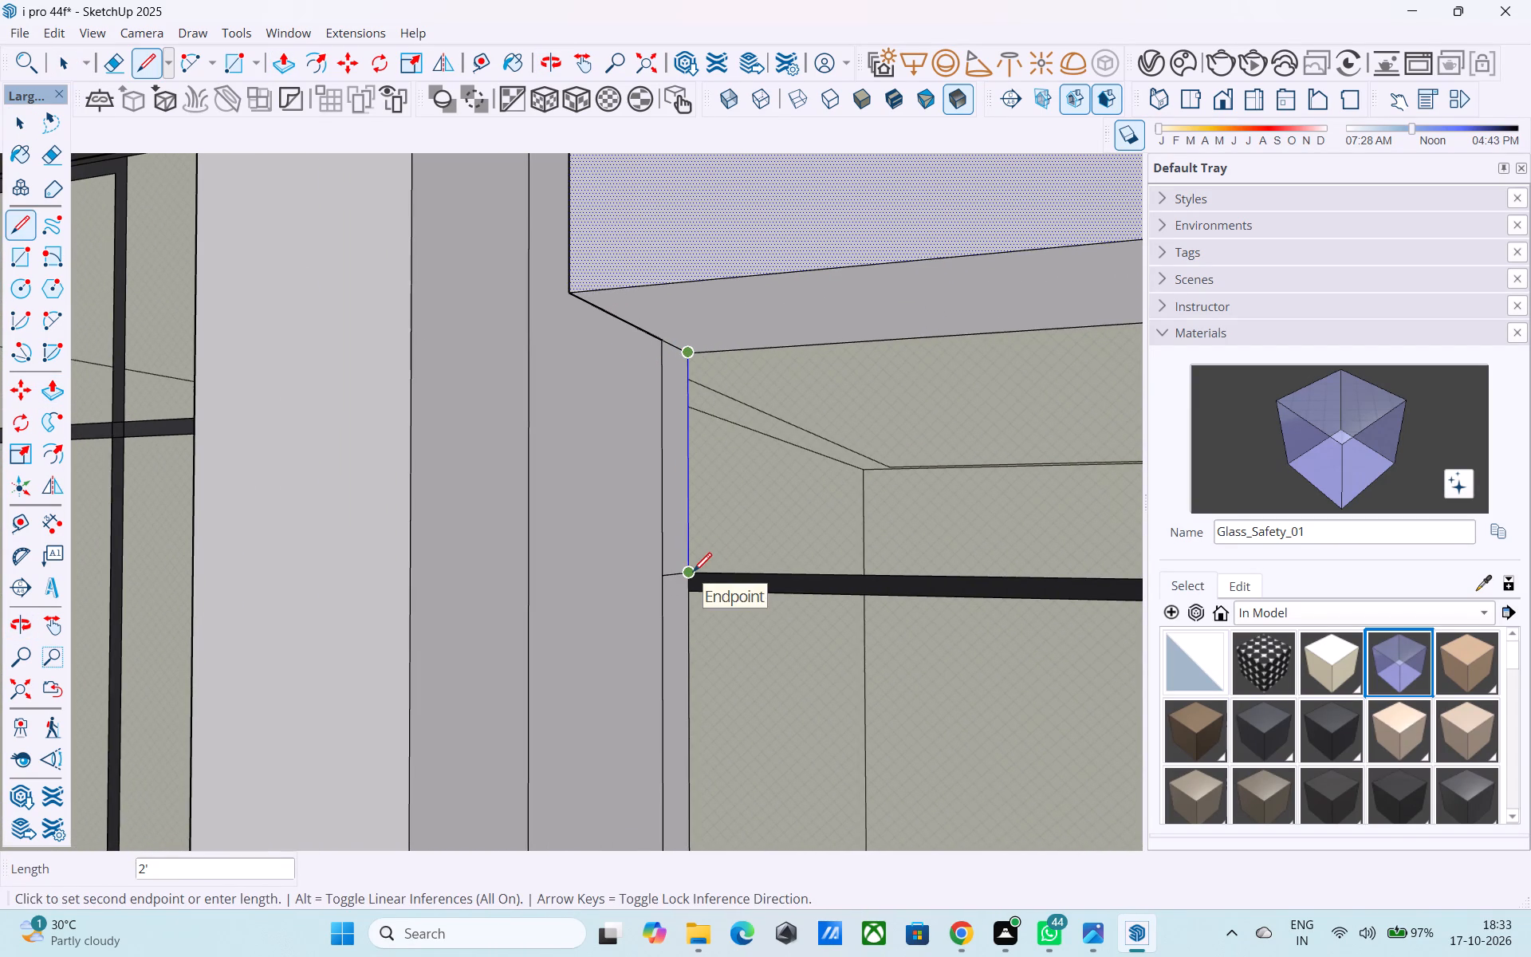
key(l)
click(657, 577)
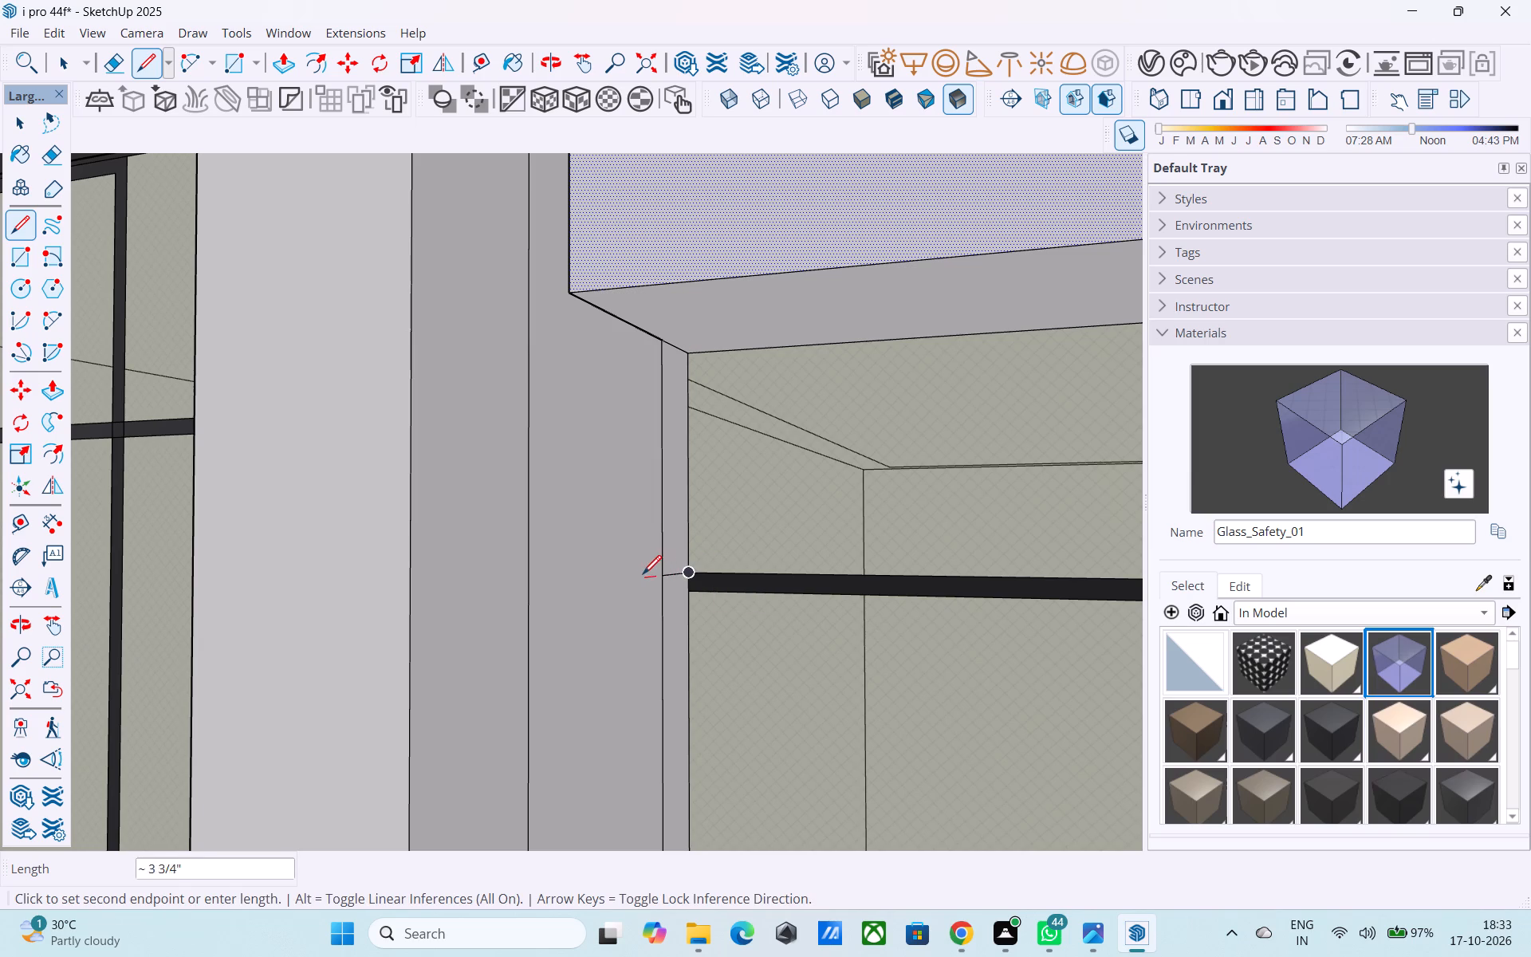
key(l)
scroll(664, 580, up, 4)
click(664, 578)
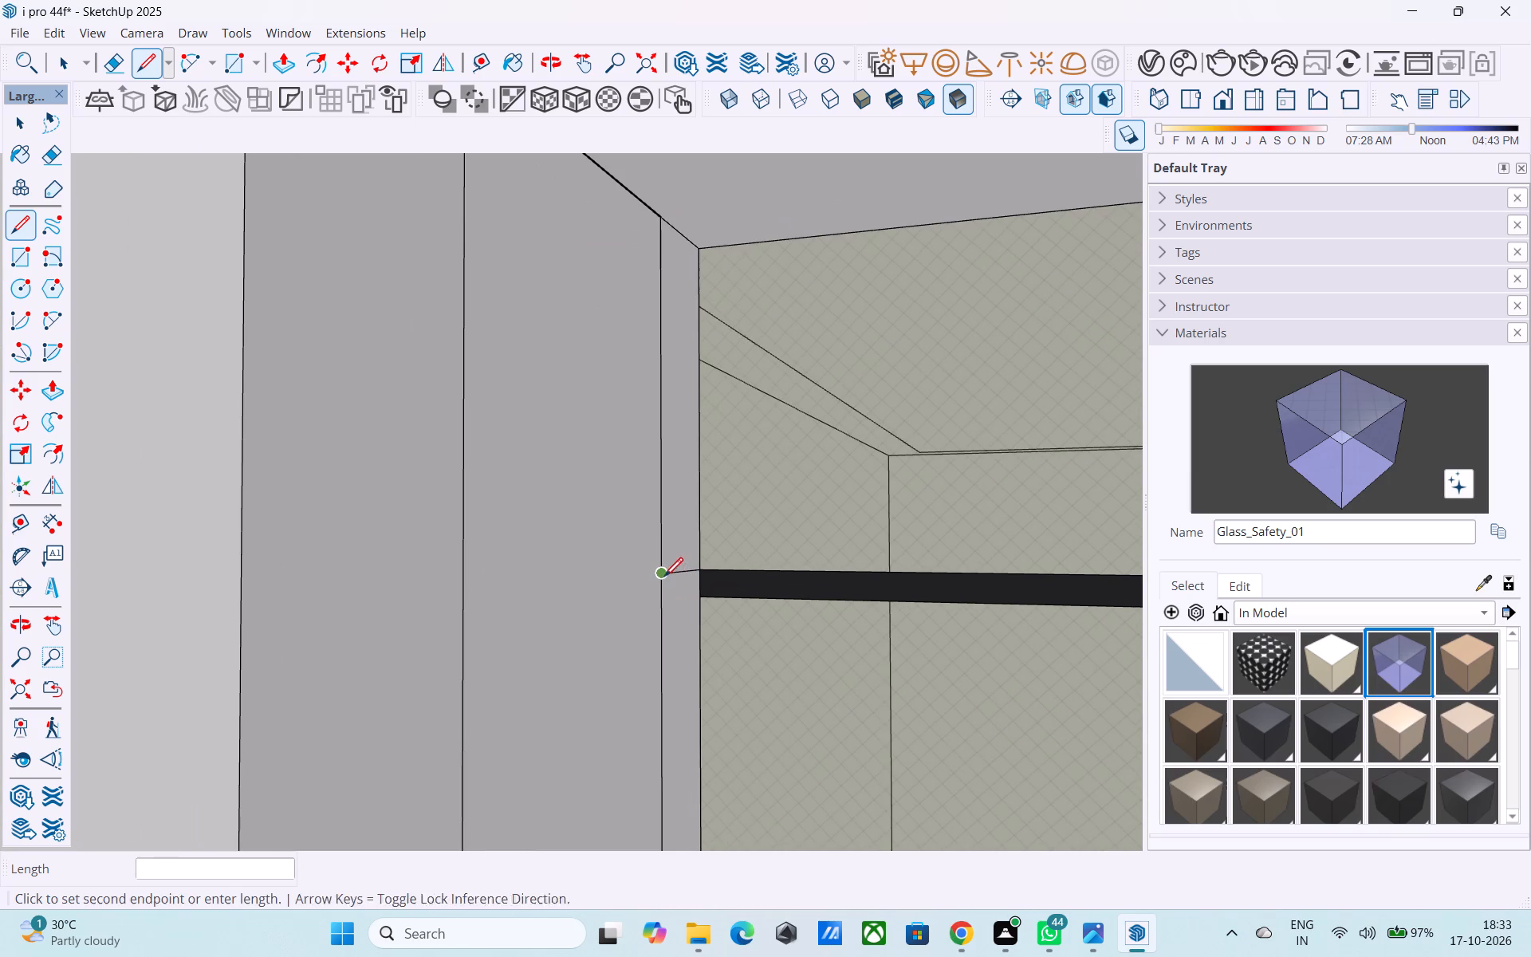
middle_drag(609, 570, 808, 626)
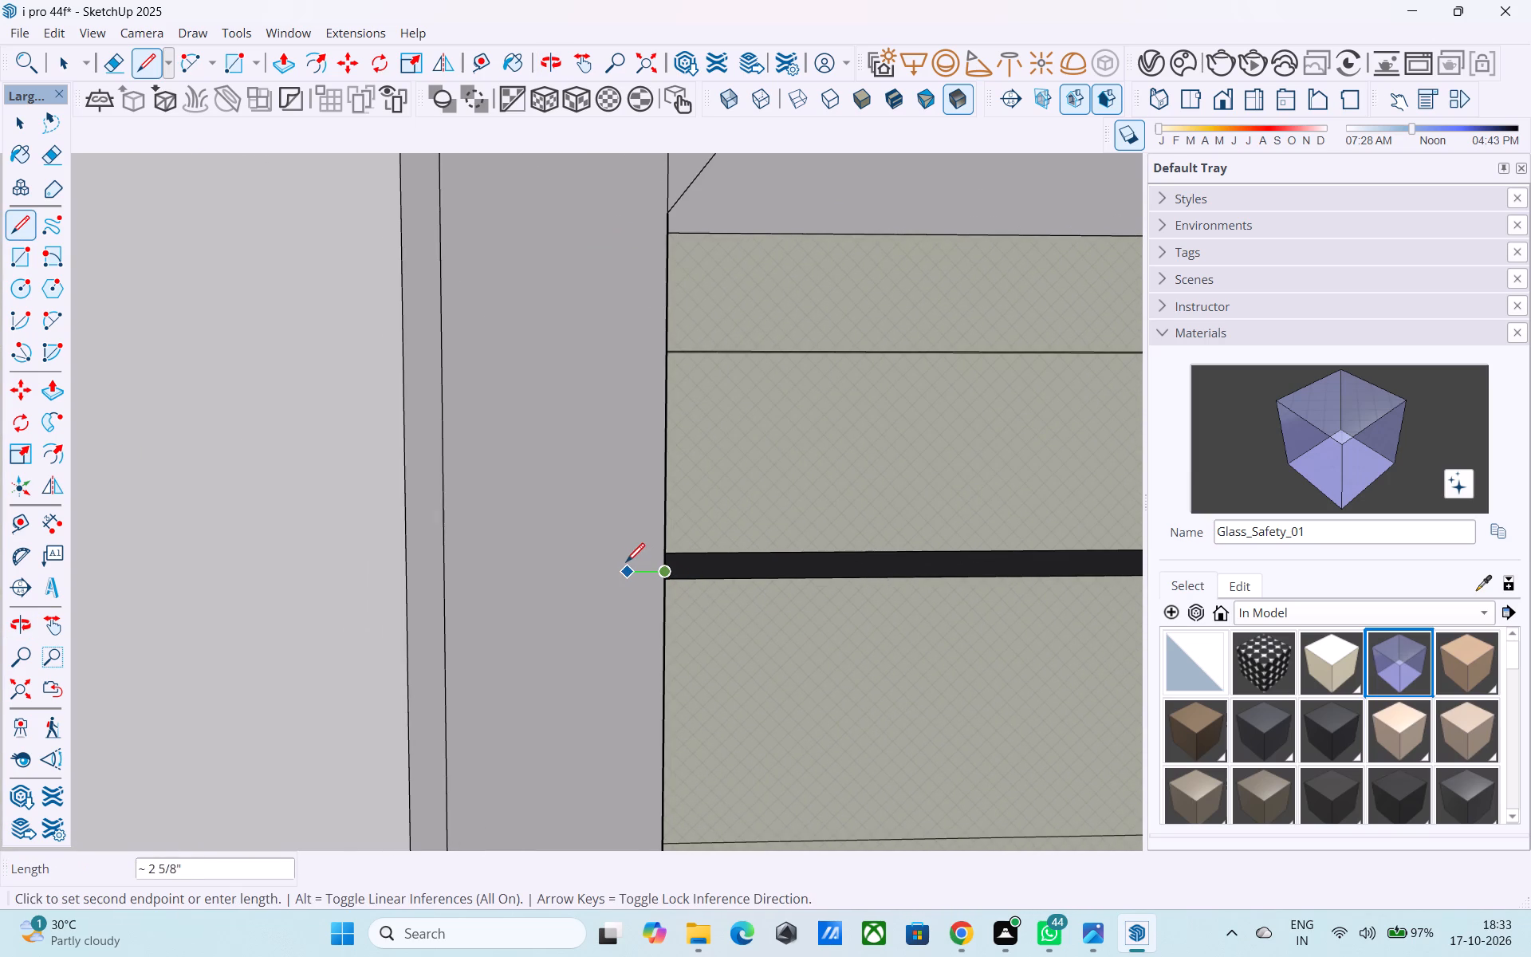
text(6")
key(Return)
Continue the line vertically to the band's top level and close it with a 6" line to the band's upper left corner.
scroll(599, 555, down, 4)
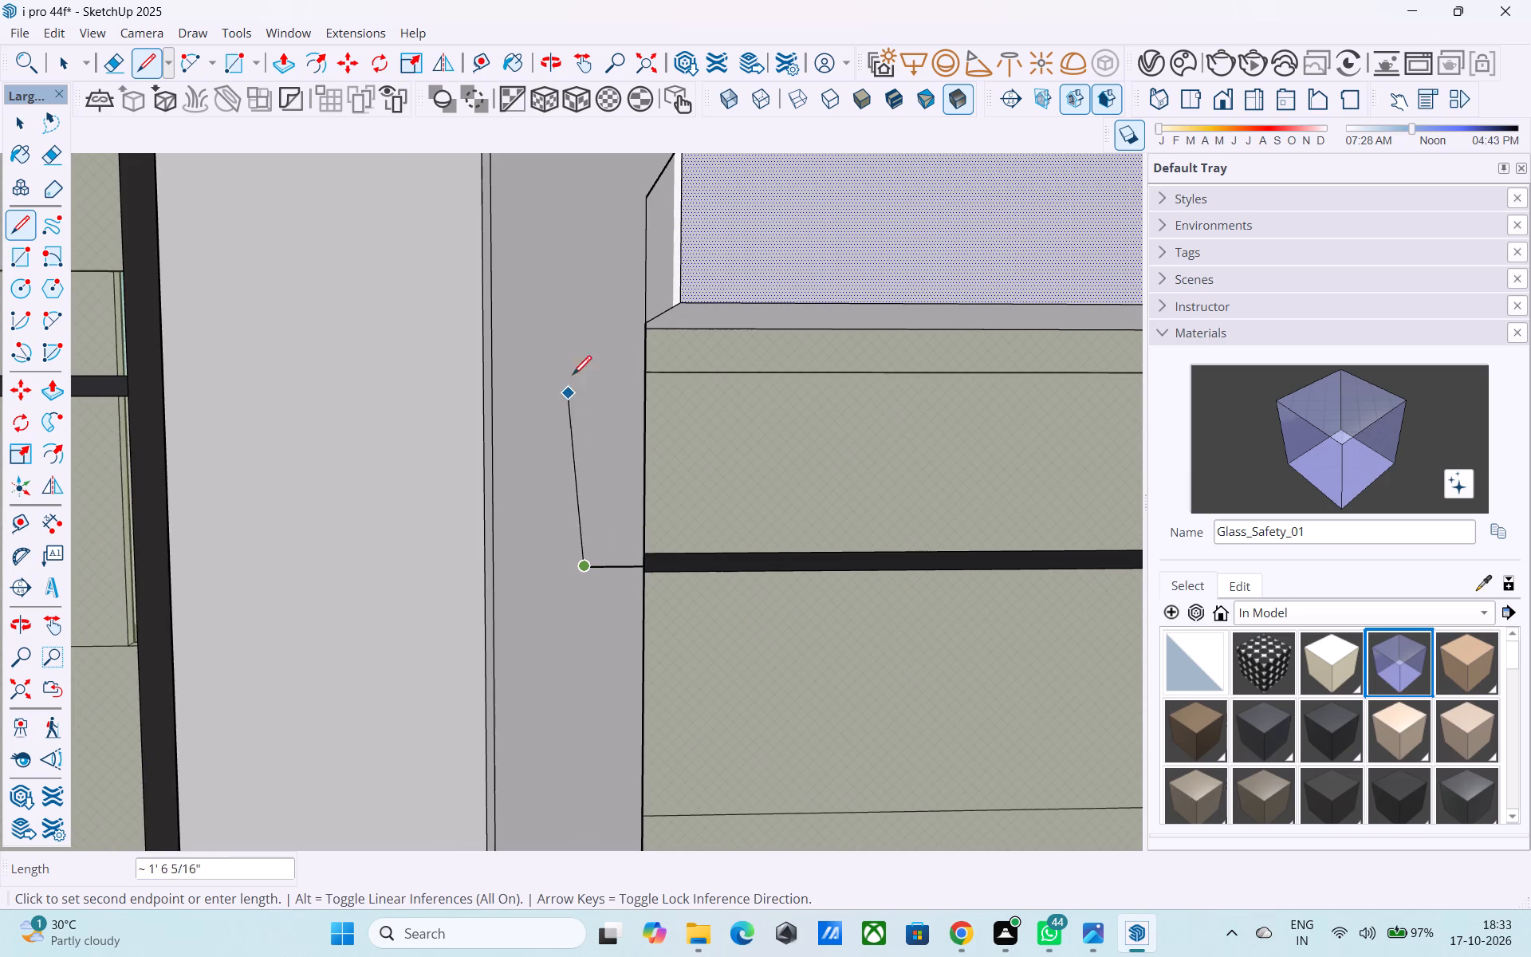
shift+middle_drag(575, 227, 604, 410)
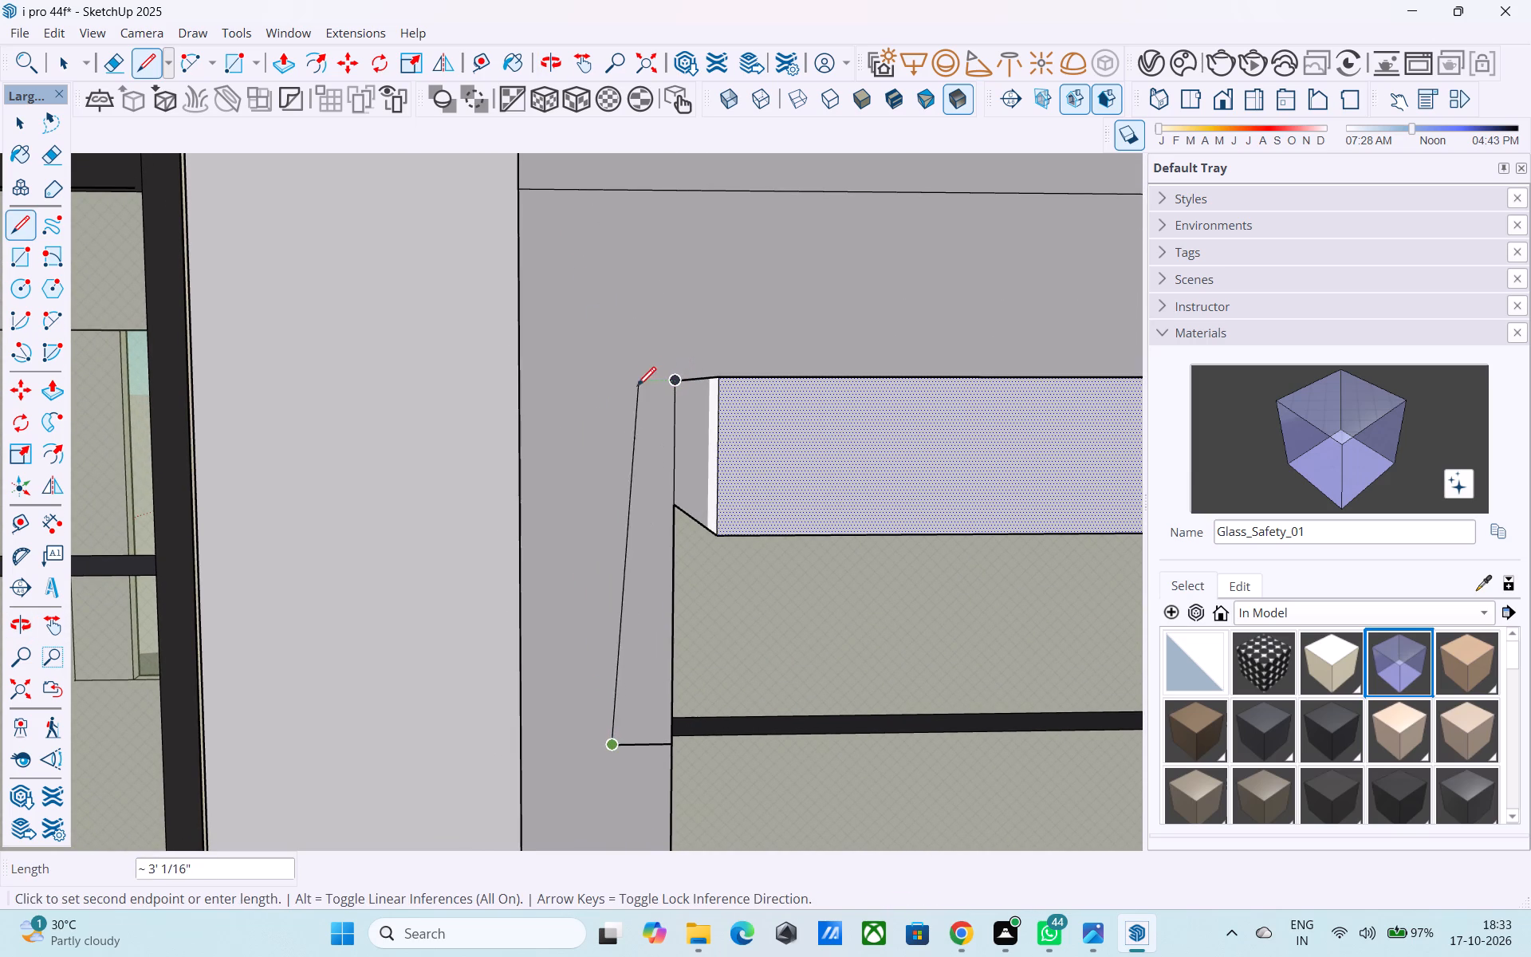
click(615, 388)
click(671, 385)
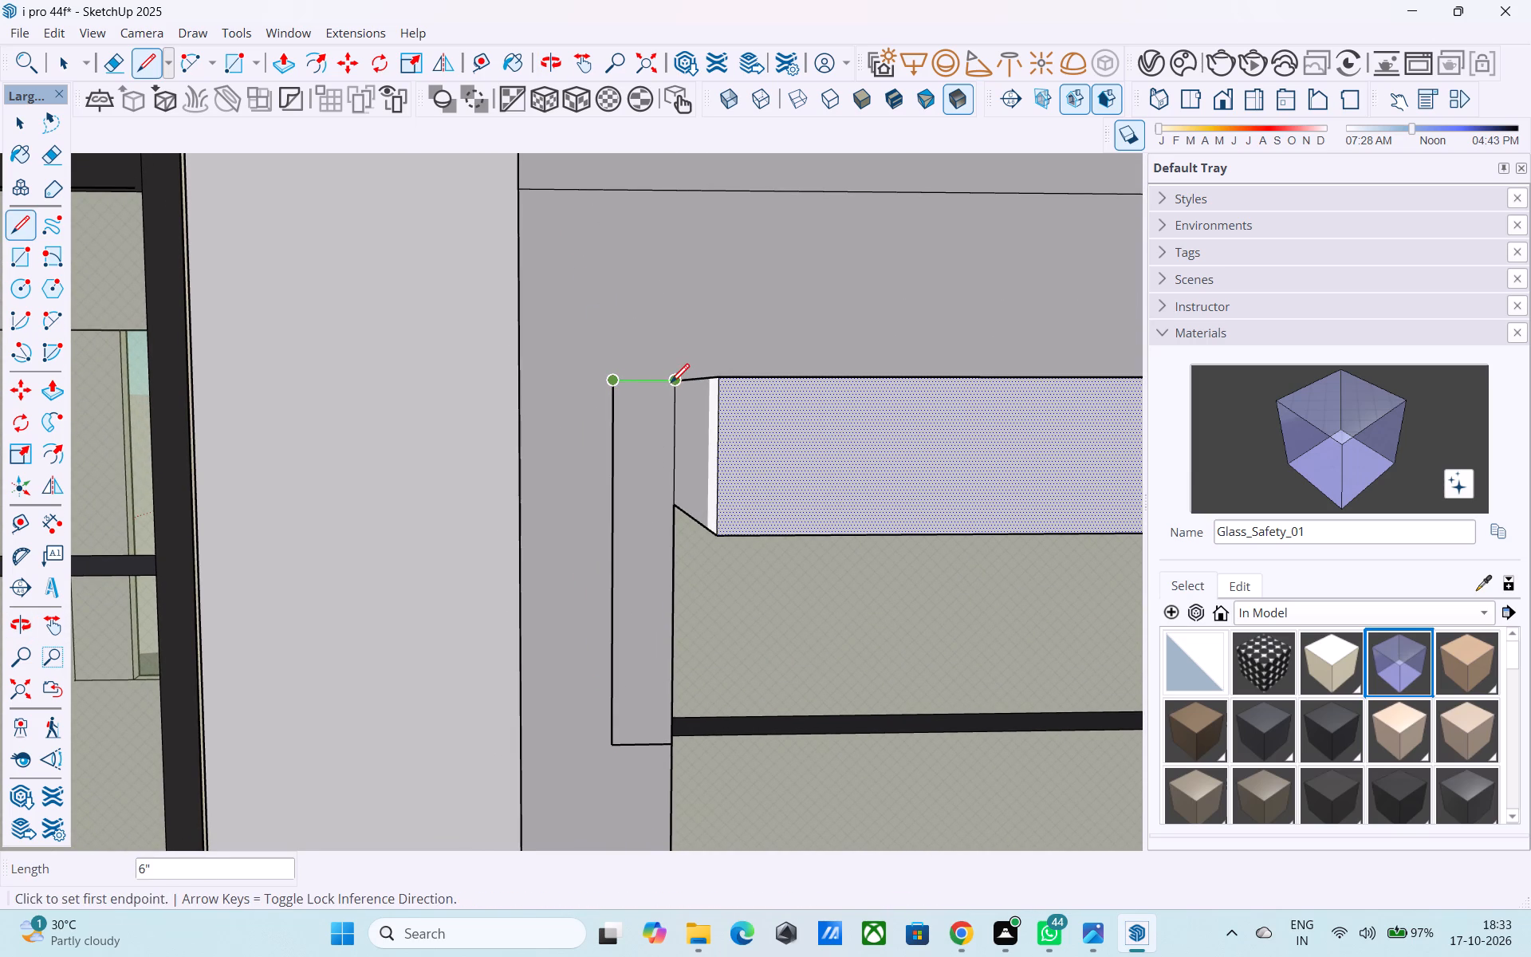
Push/Pull the band's left end face outward 6" to align with the outer edge of the left leg outline.
scroll(666, 389, down, 3)
shift+middle_drag(663, 393, 553, 397)
key(space)
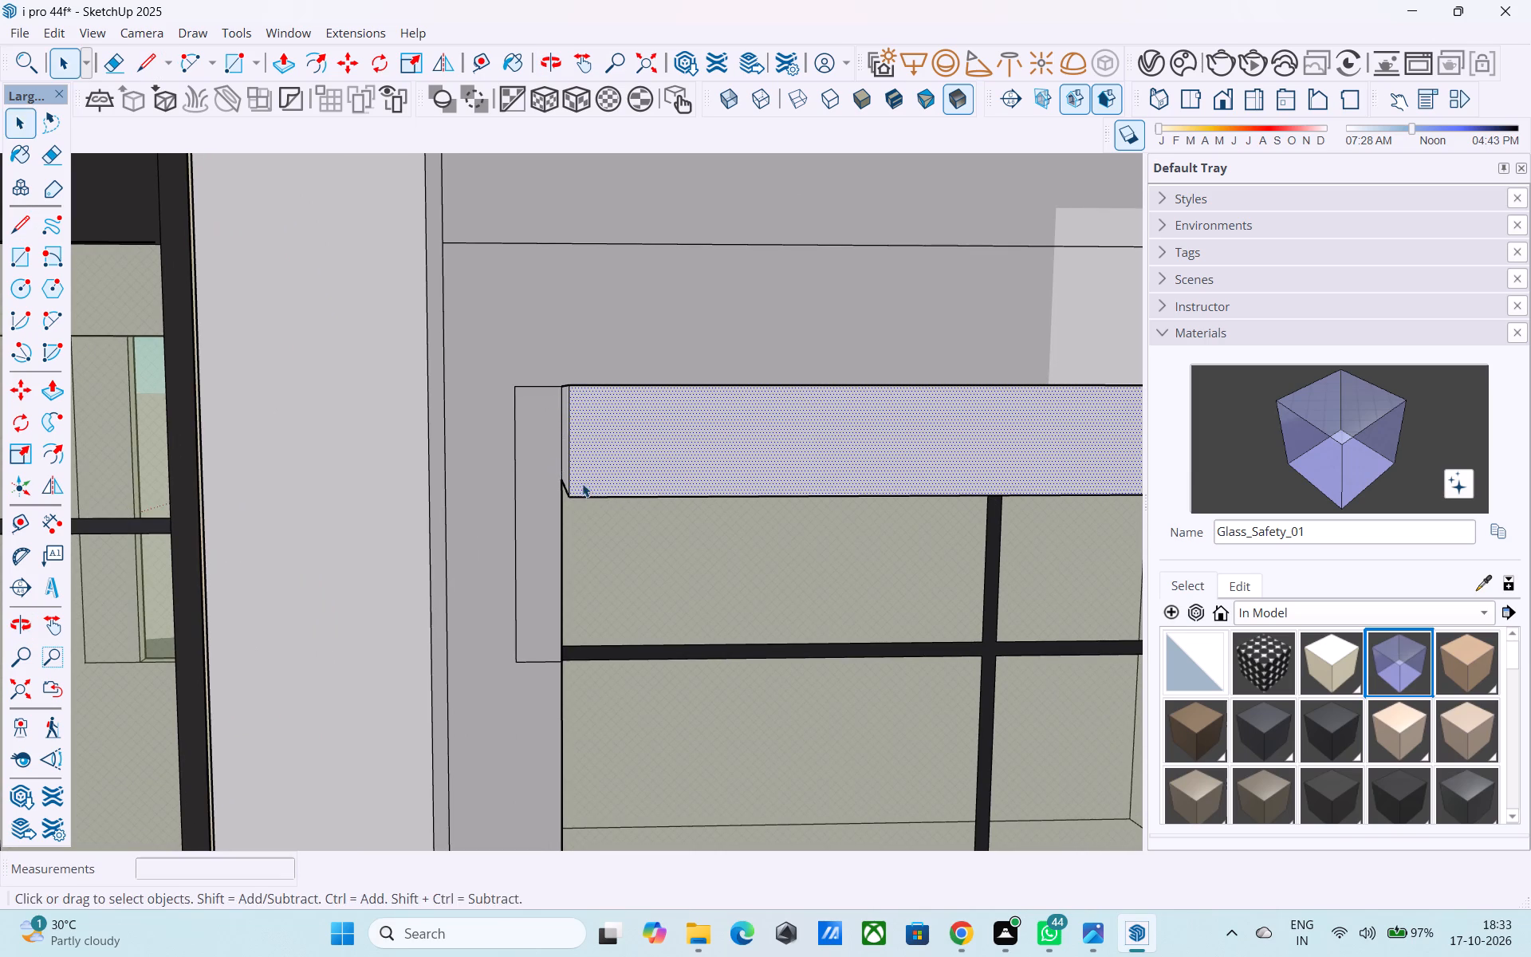
middle_drag(582, 483, 639, 453)
scroll(597, 426, down, 2)
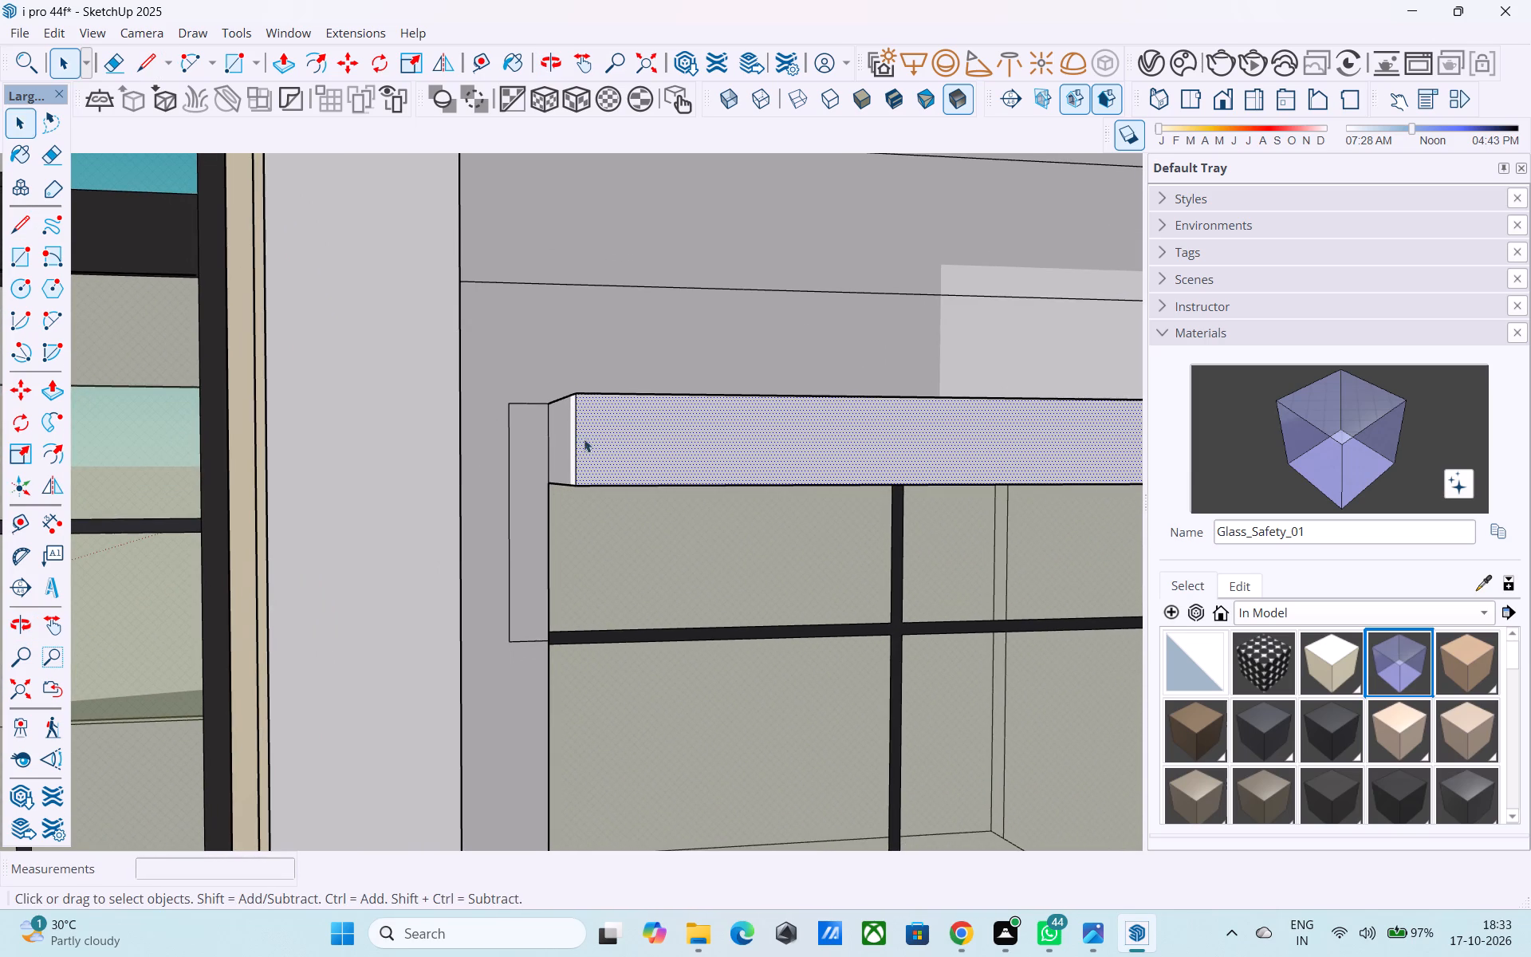
click(560, 433)
key(p)
click(560, 434)
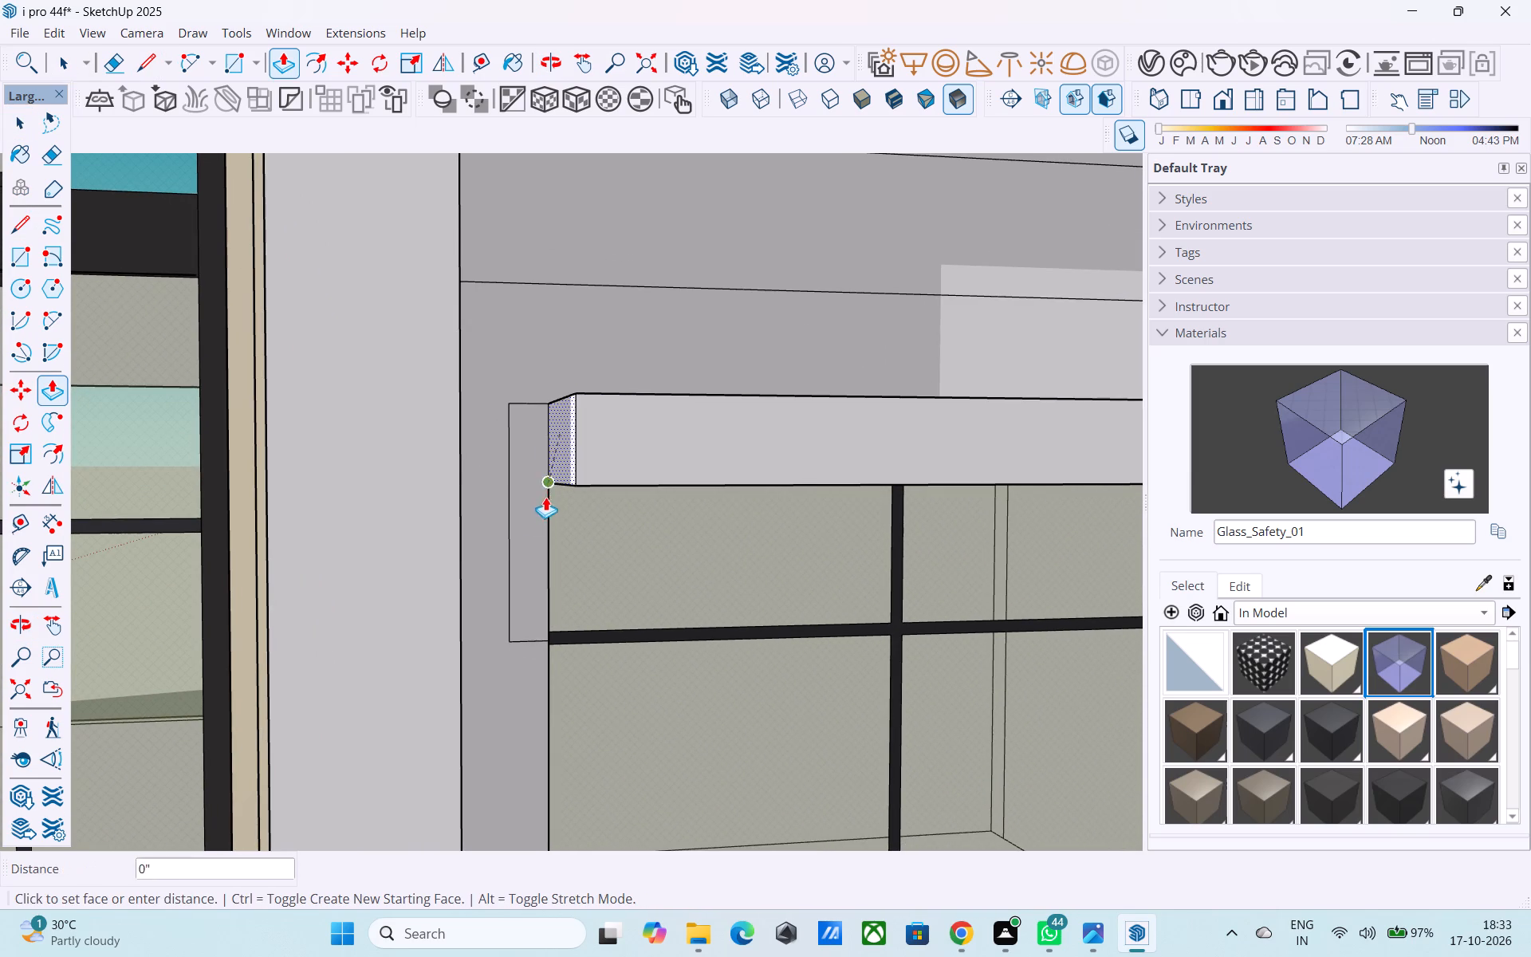
click(508, 542)
Push/Pull the band's right end face outward 6" to align with the outer edge of the right leg outline.
scroll(455, 557, down, 10)
middle_drag(759, 523, 659, 513)
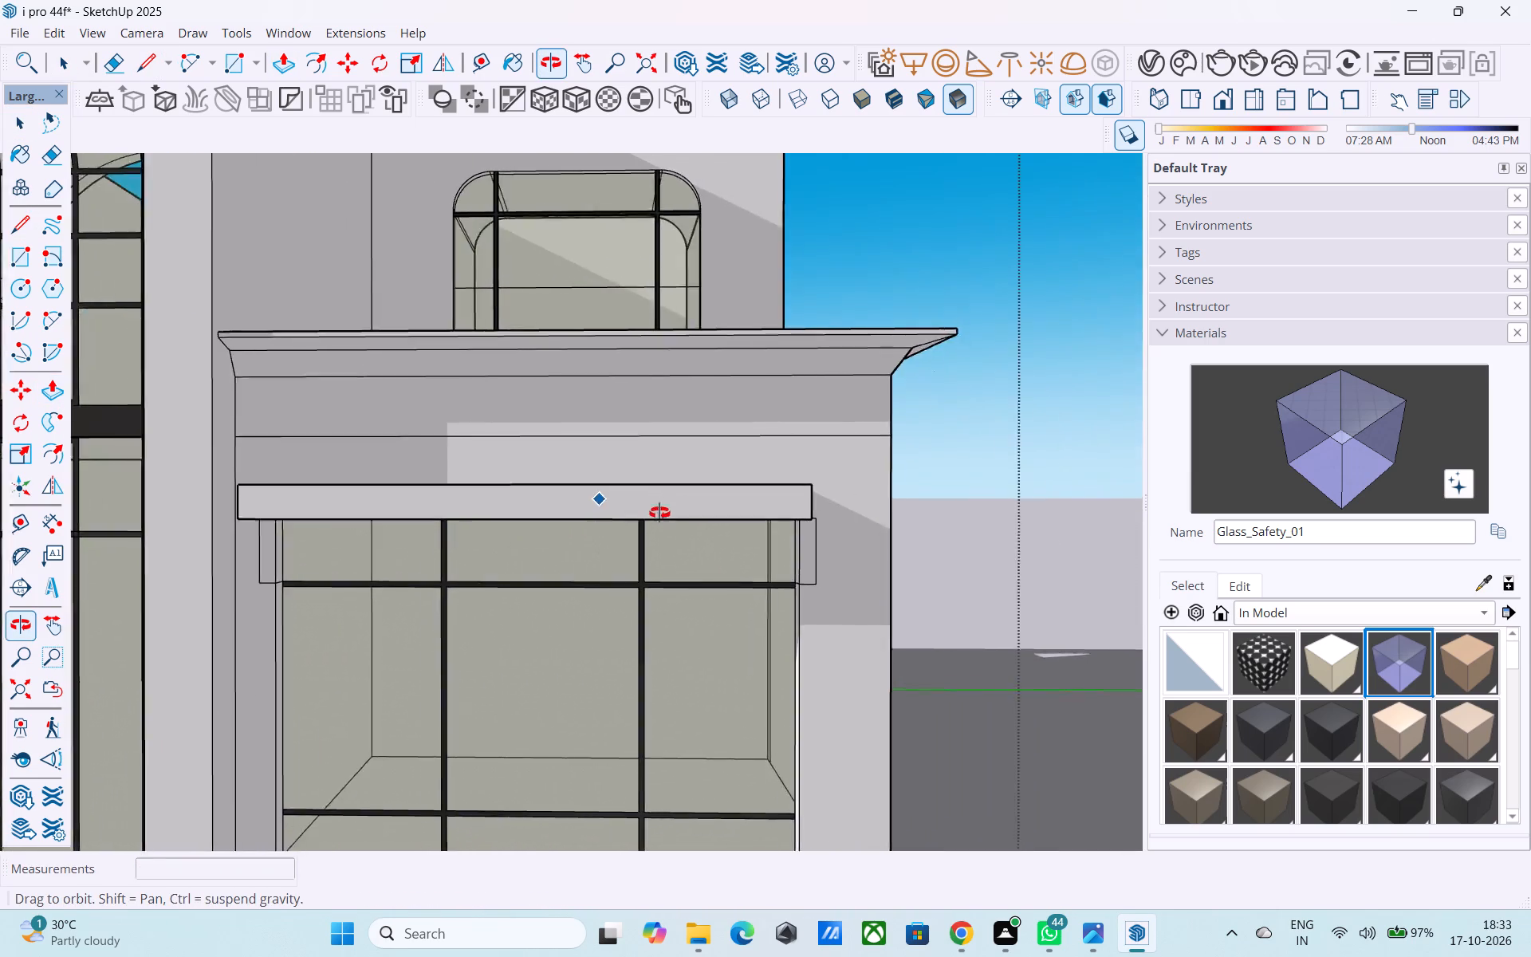
middle_drag(659, 513, 555, 523)
scroll(545, 514, up, 5)
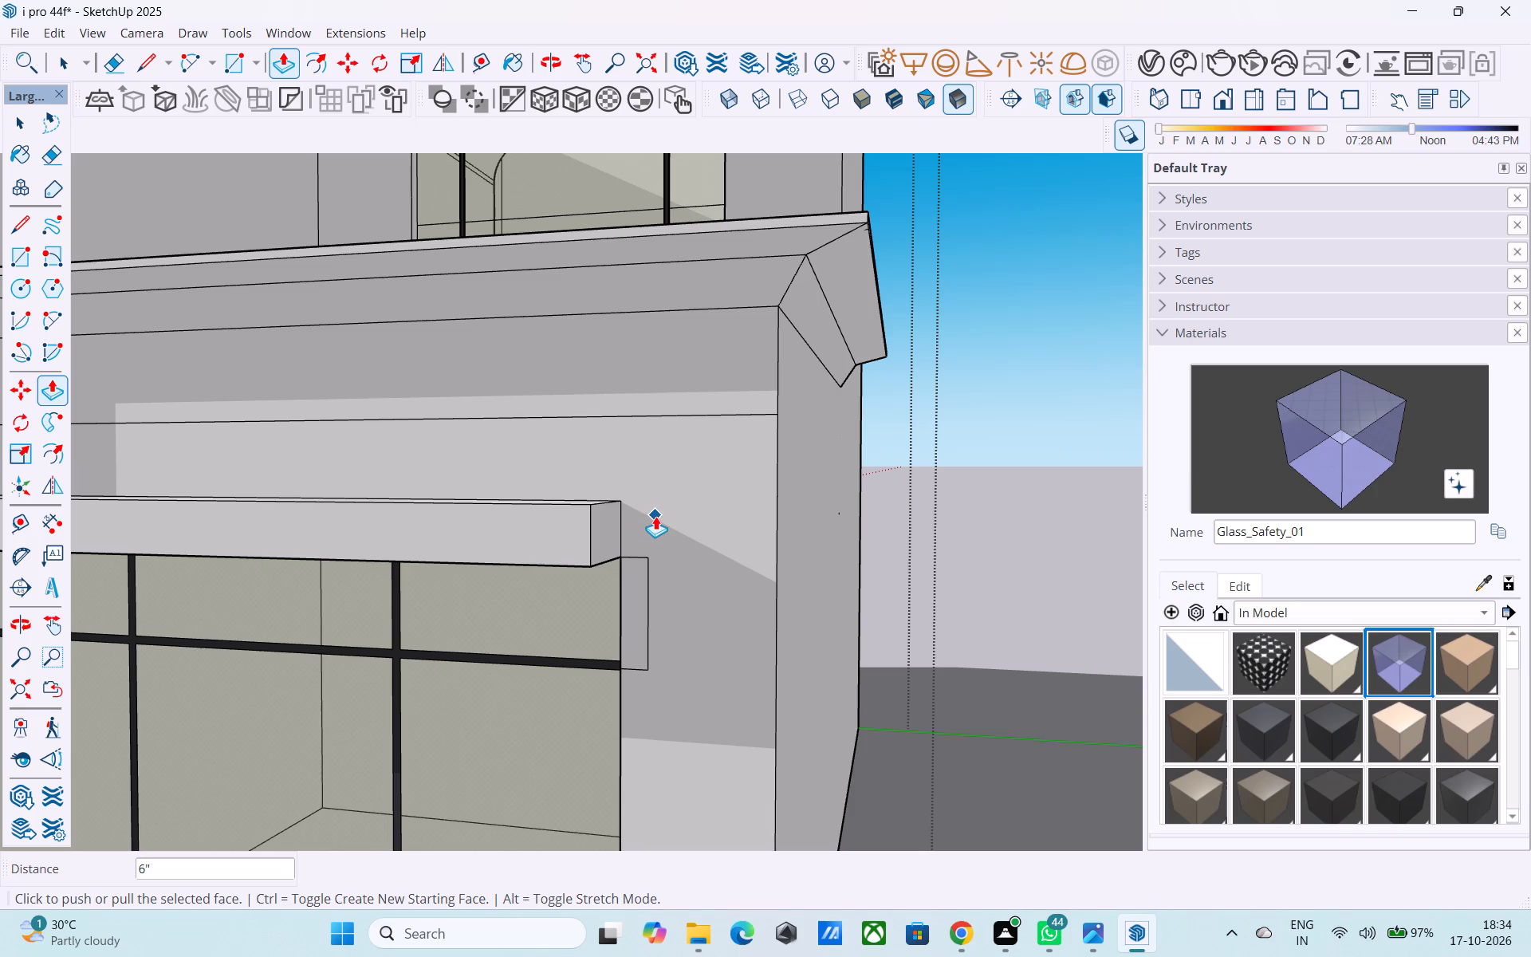
key(space)
key(l)
scroll(651, 551, up, 7)
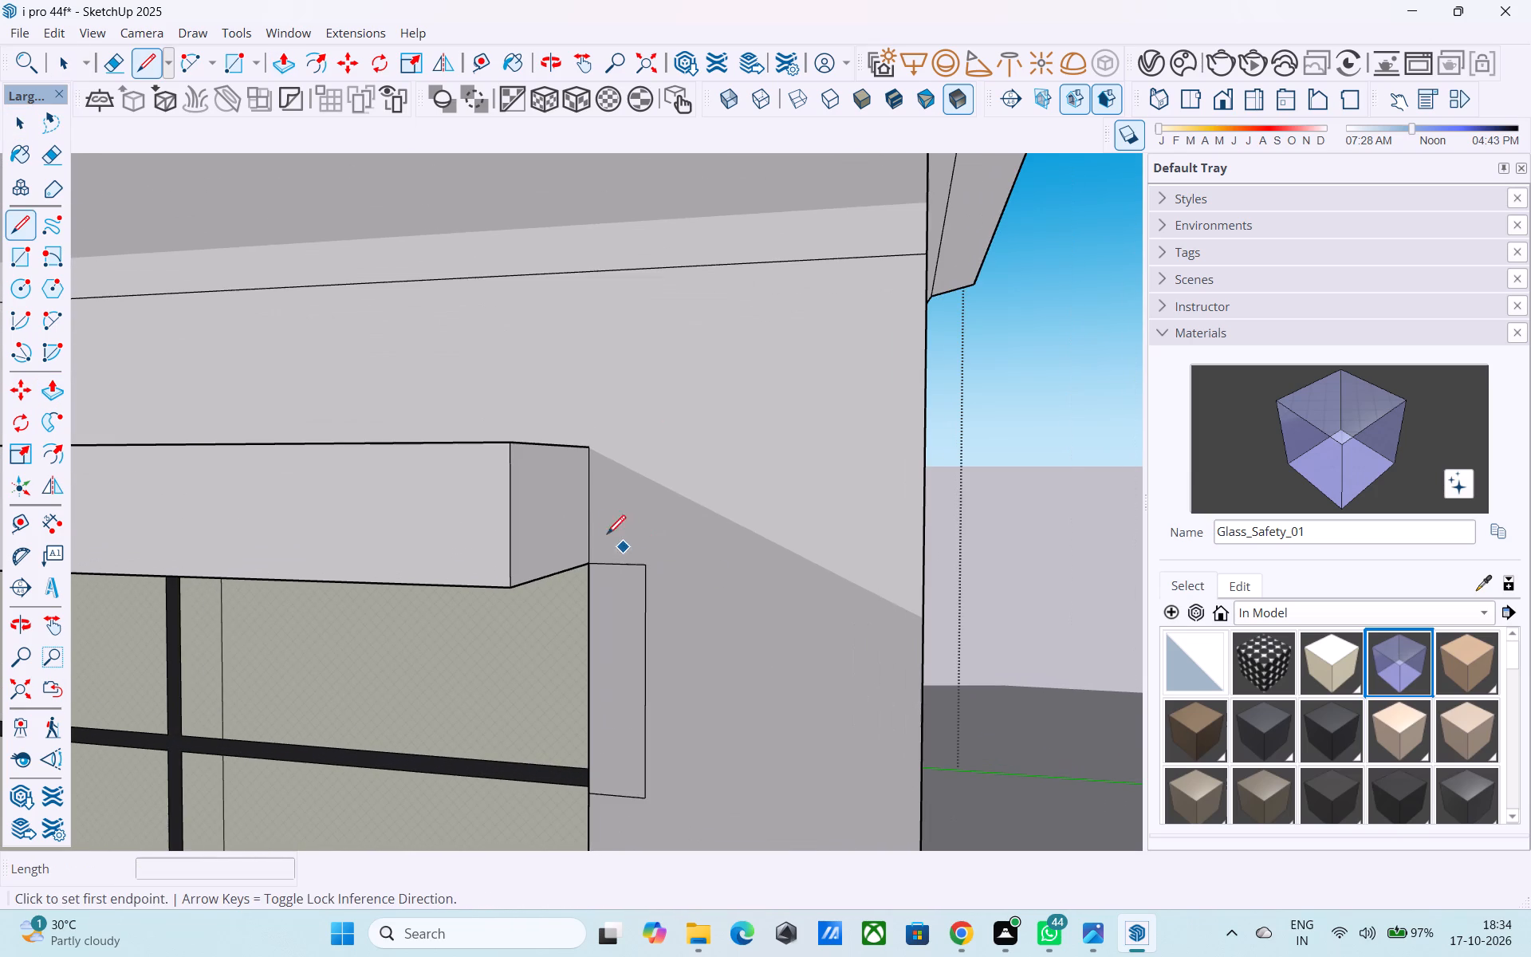
key(space)
click(567, 534)
key(p)
click(567, 534)
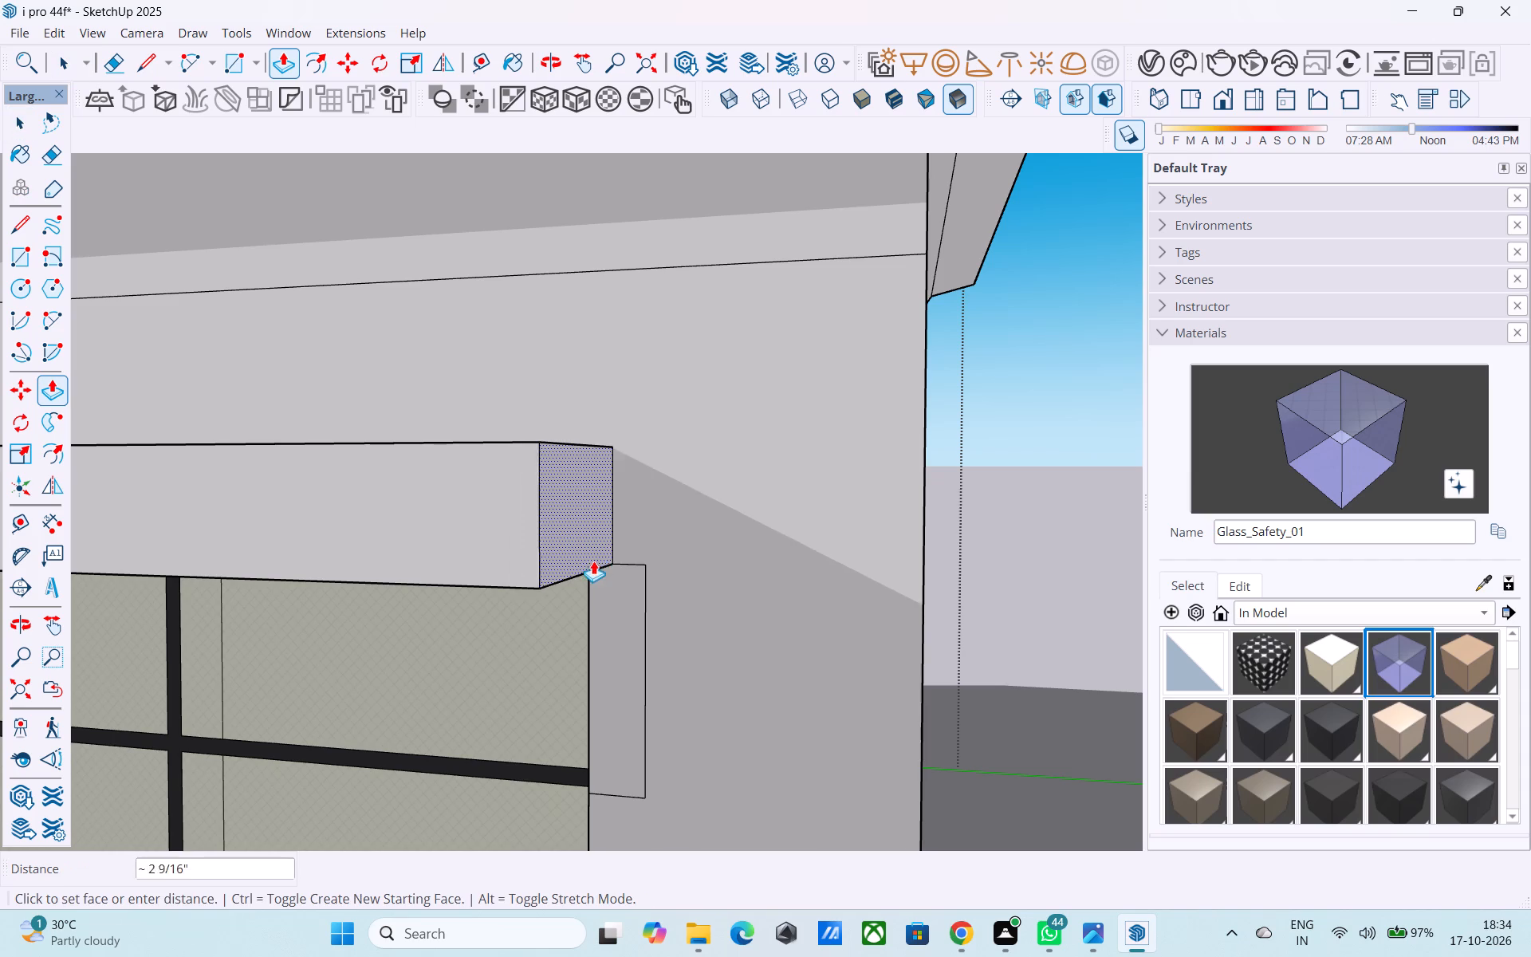
click(643, 602)
Draw a 2' line across the band's underside from the right leg's inner top corner to the band's front edge.
middle_drag(641, 608, 745, 482)
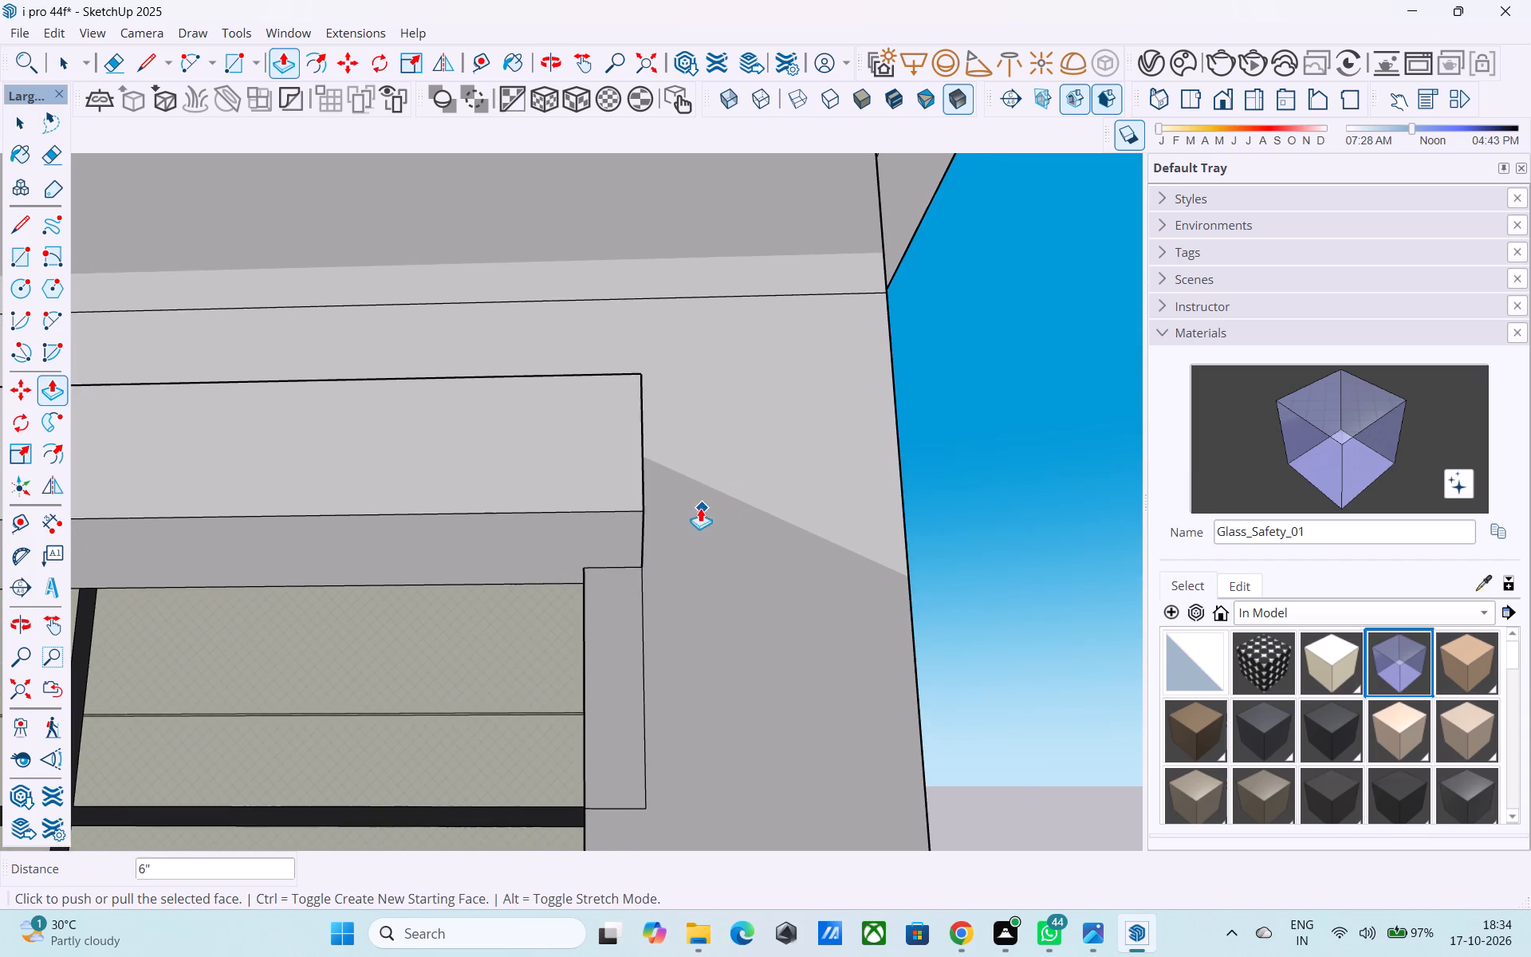
key(space)
scroll(684, 527, down, 2)
middle_drag(661, 559, 686, 517)
key(l)
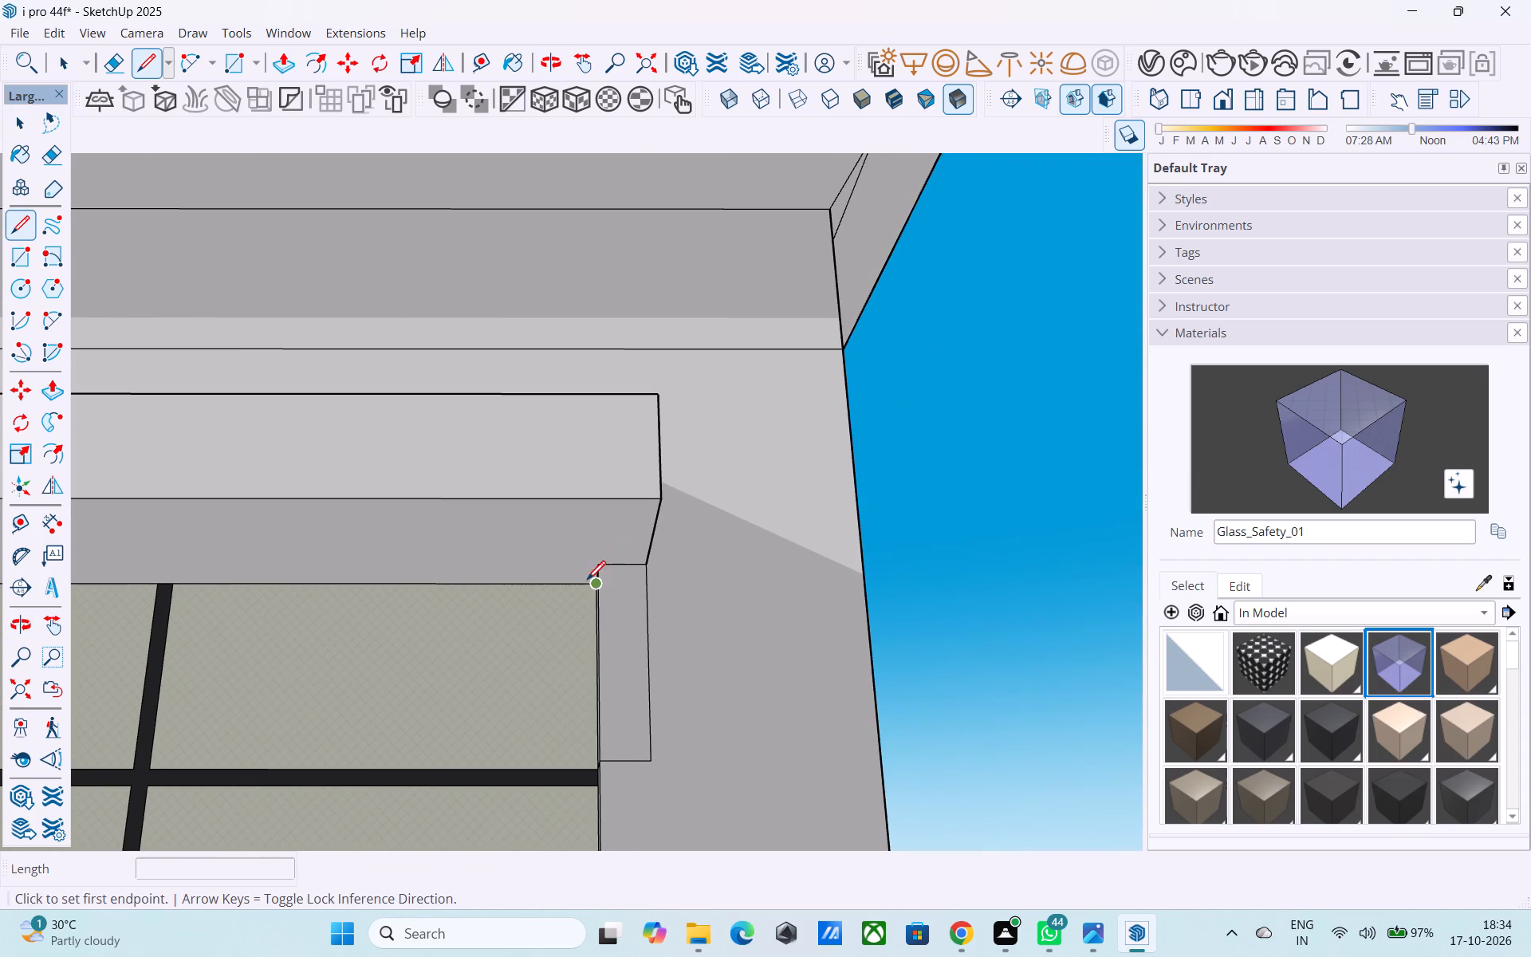
click(596, 566)
click(599, 502)
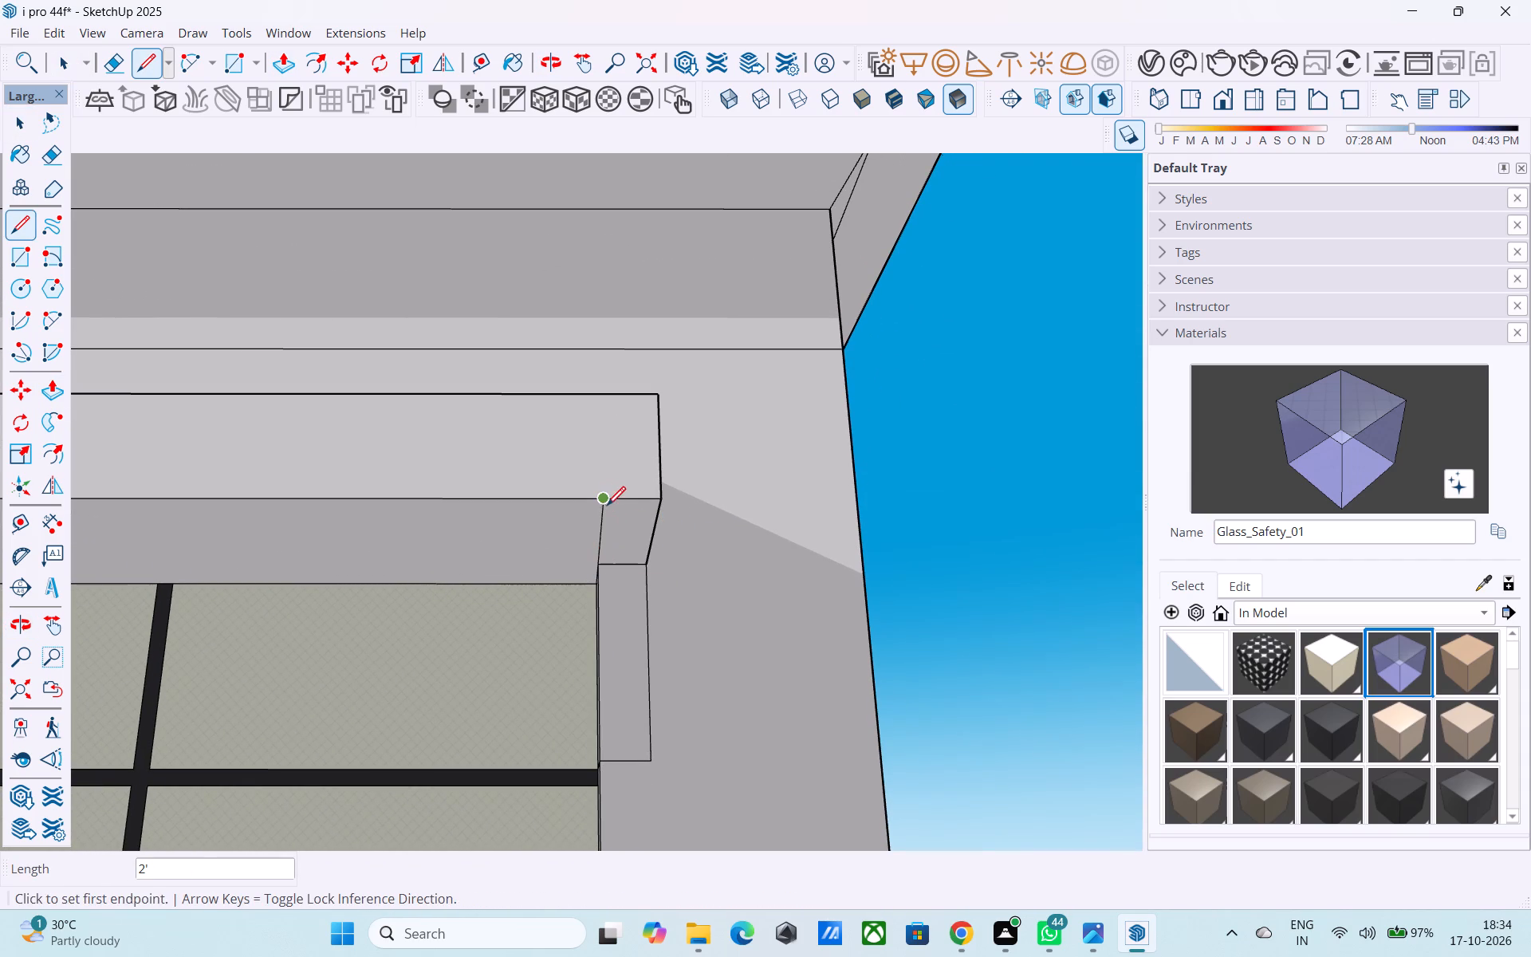
Draw inner and outer diagonal lines from the band's front bottom edge to the base of the right leg outline, forming the right bracket.
click(608, 507)
middle_drag(630, 768, 568, 734)
scroll(578, 739, up, 7)
middle_drag(615, 756, 700, 772)
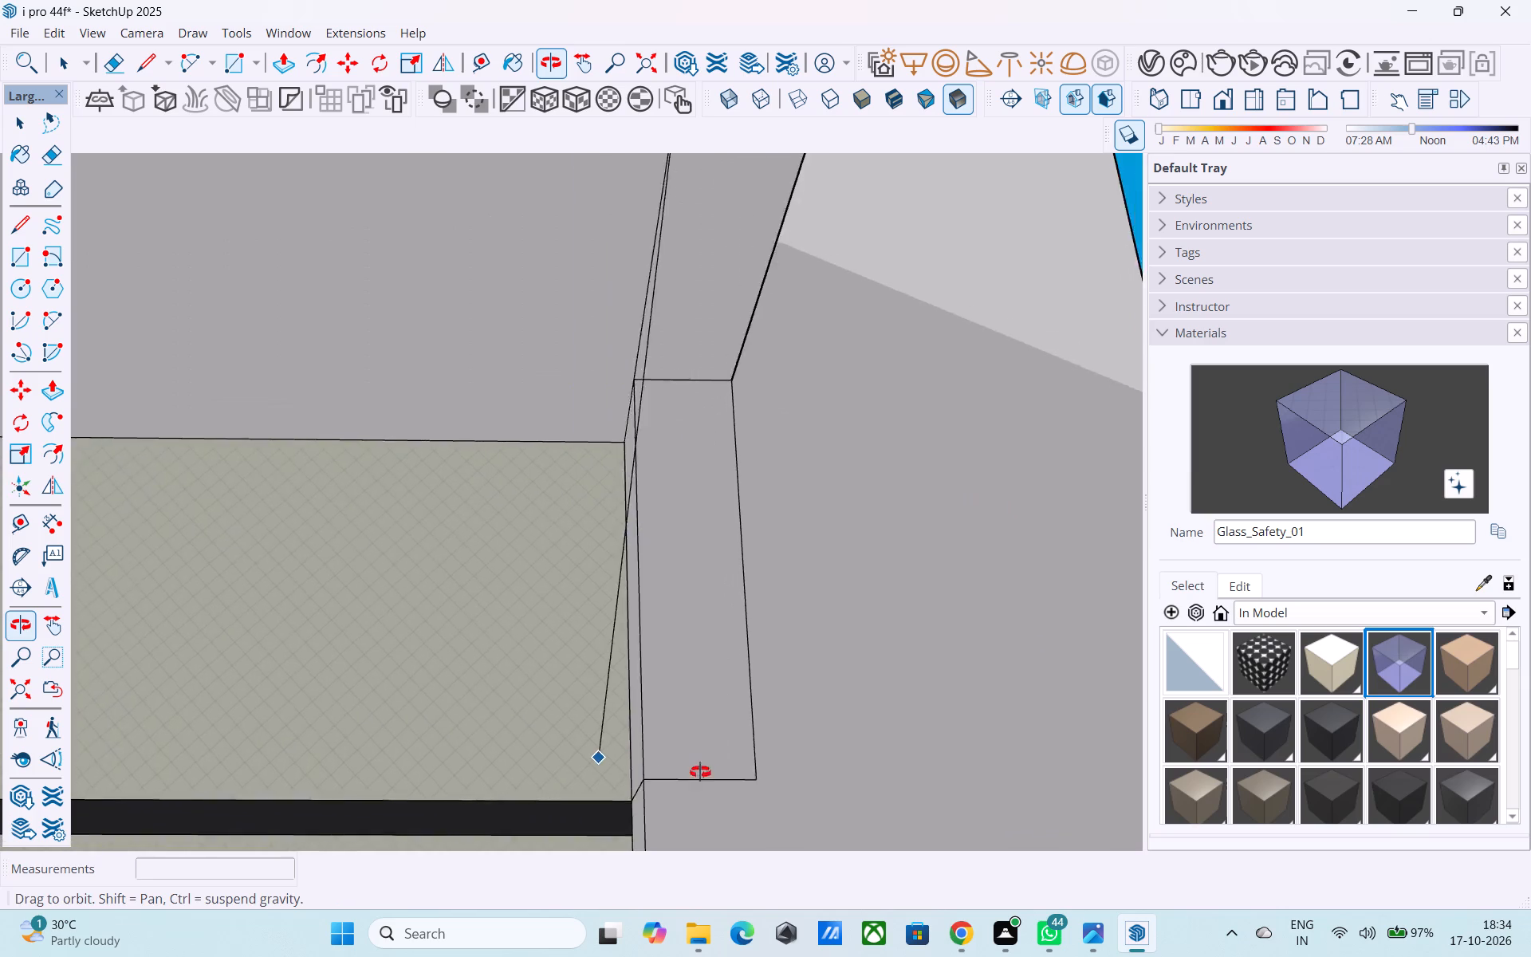
middle_drag(700, 772, 720, 785)
scroll(720, 784, up, 1)
click(642, 781)
scroll(644, 778, down, 6)
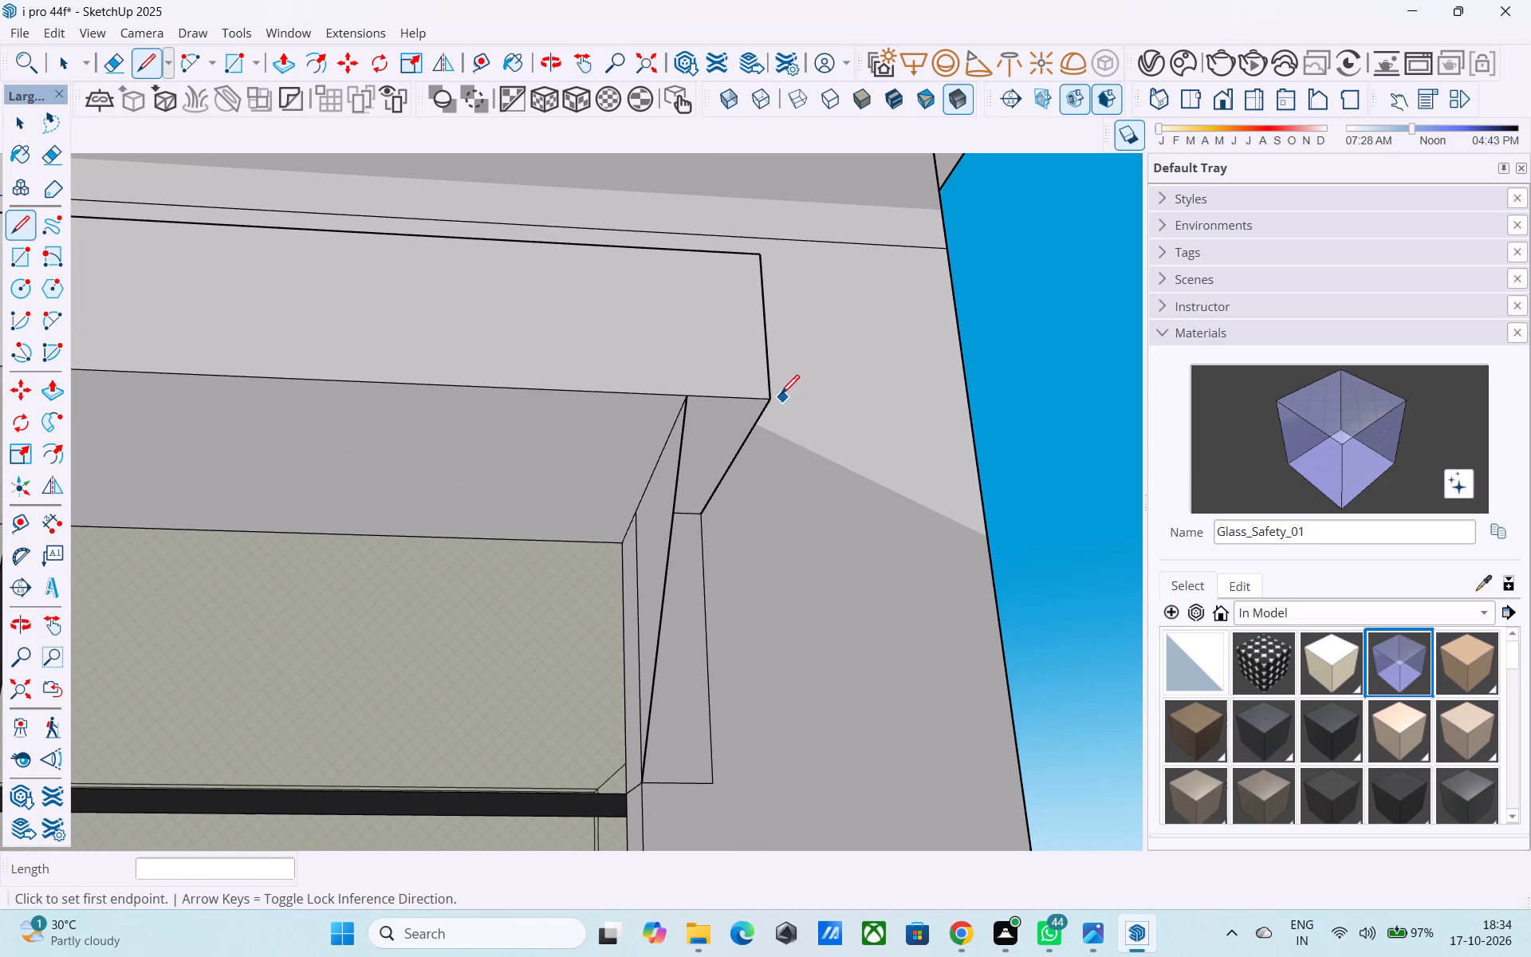
click(767, 395)
click(710, 785)
Draw a 2' line across the band's underside from the left leg's inner top corner to the band's front edge.
scroll(715, 782, down, 6)
middle_drag(734, 768, 603, 767)
scroll(913, 646, down, 10)
scroll(460, 719, up, 5)
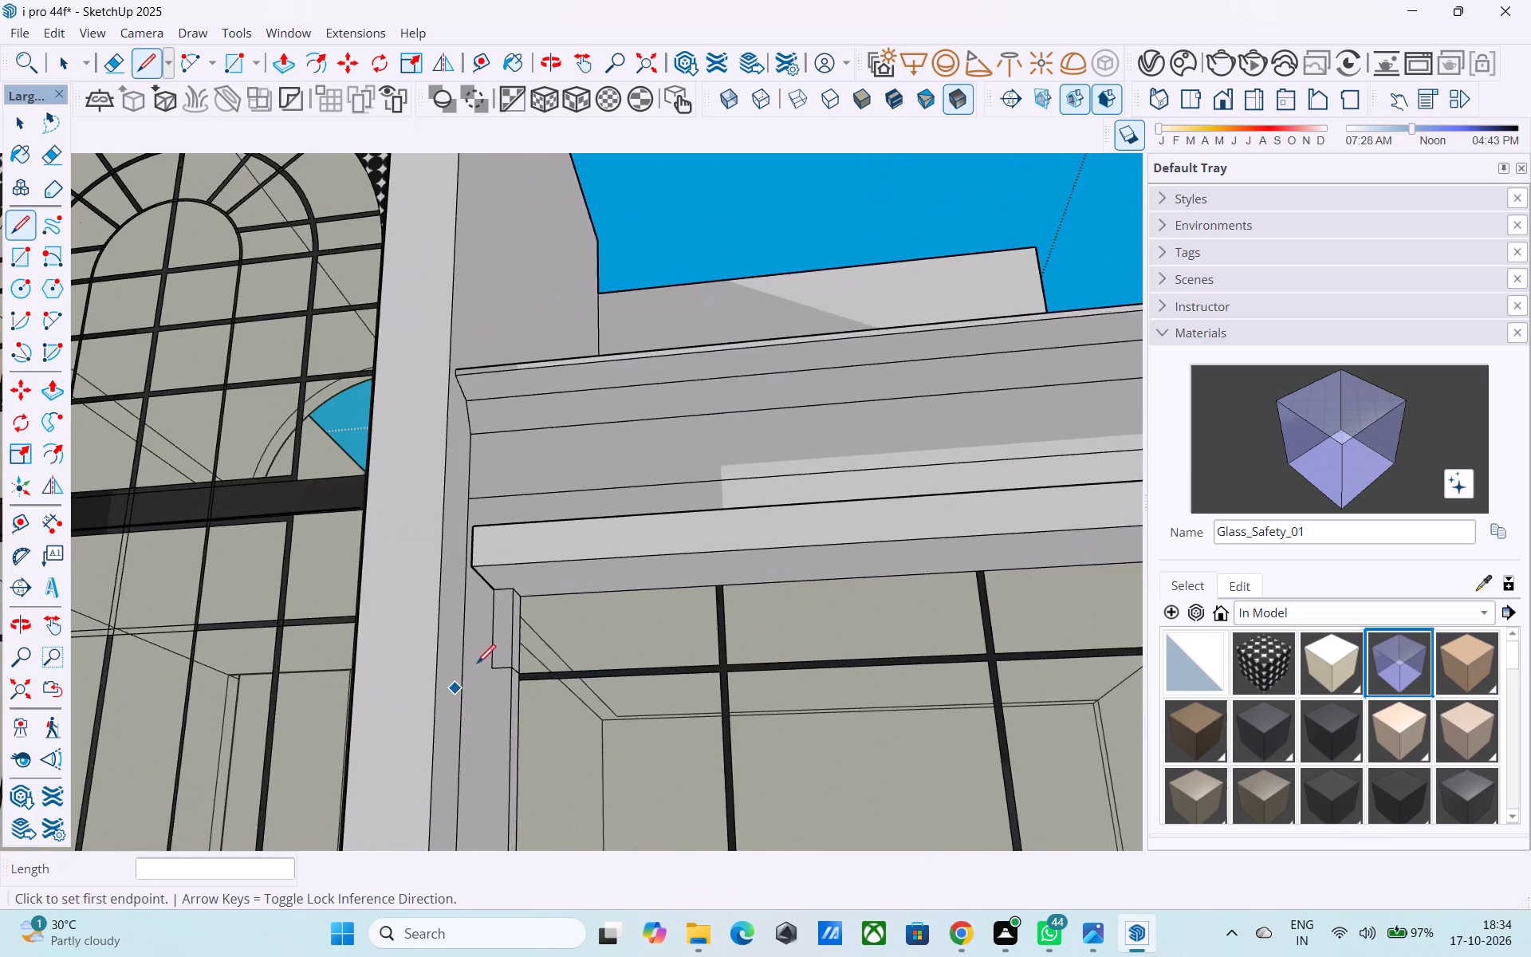
scroll(477, 665, up, 2)
scroll(491, 546, up, 4)
click(525, 615)
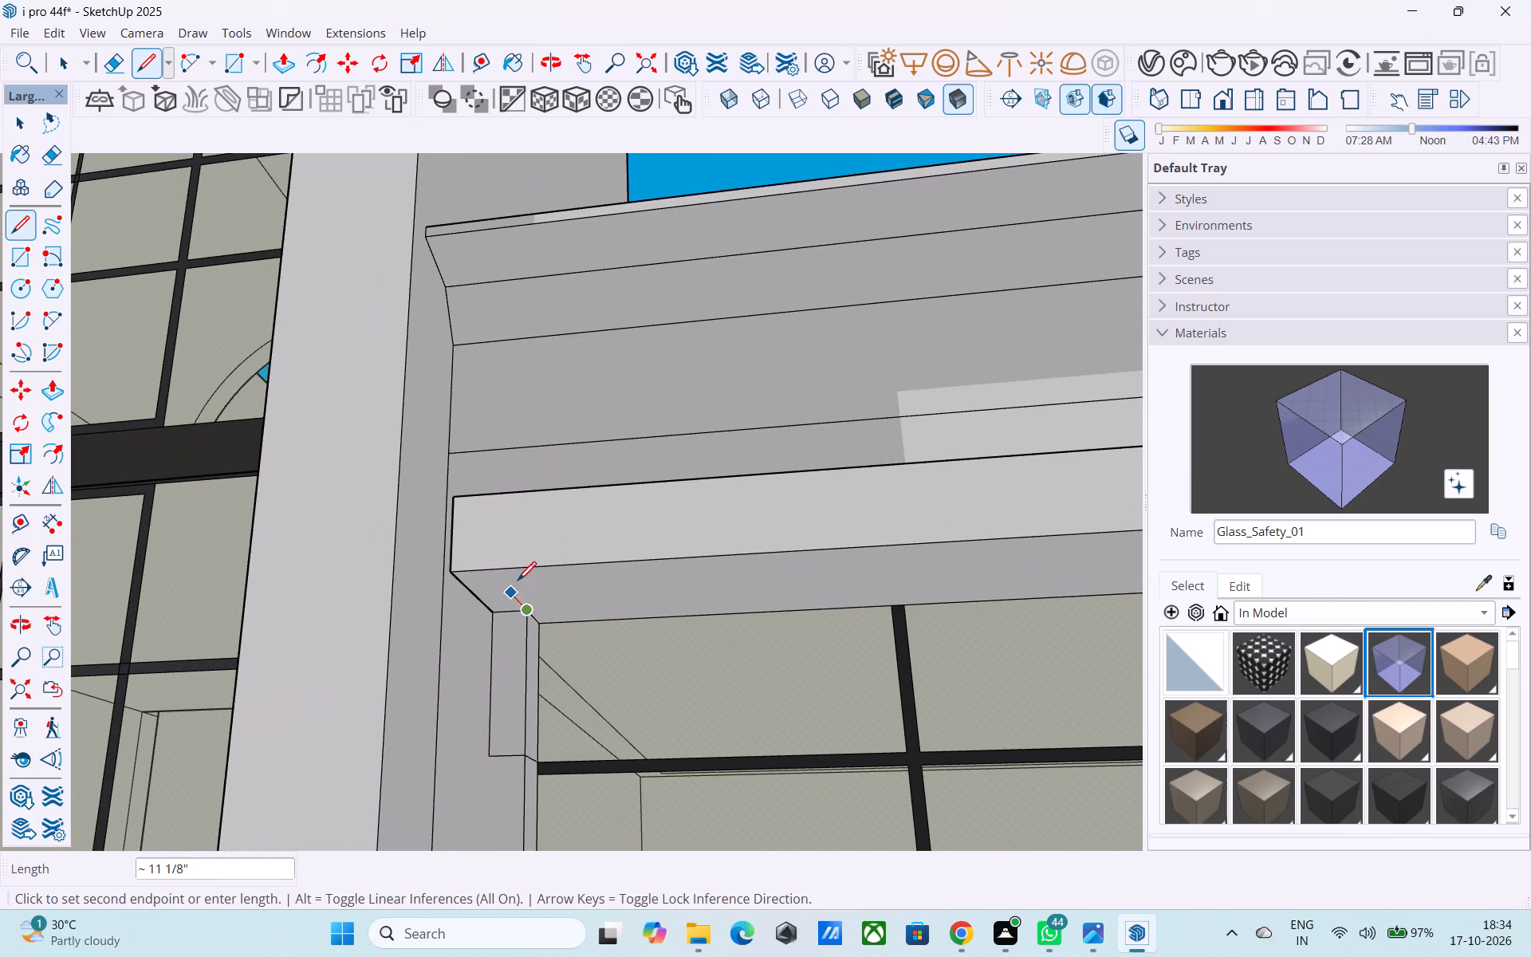
click(493, 569)
Draw outer and inner diagonal lines about 2' 10" long from the band's front bottom edge to the left leg's base, forming the left bracket.
click(452, 577)
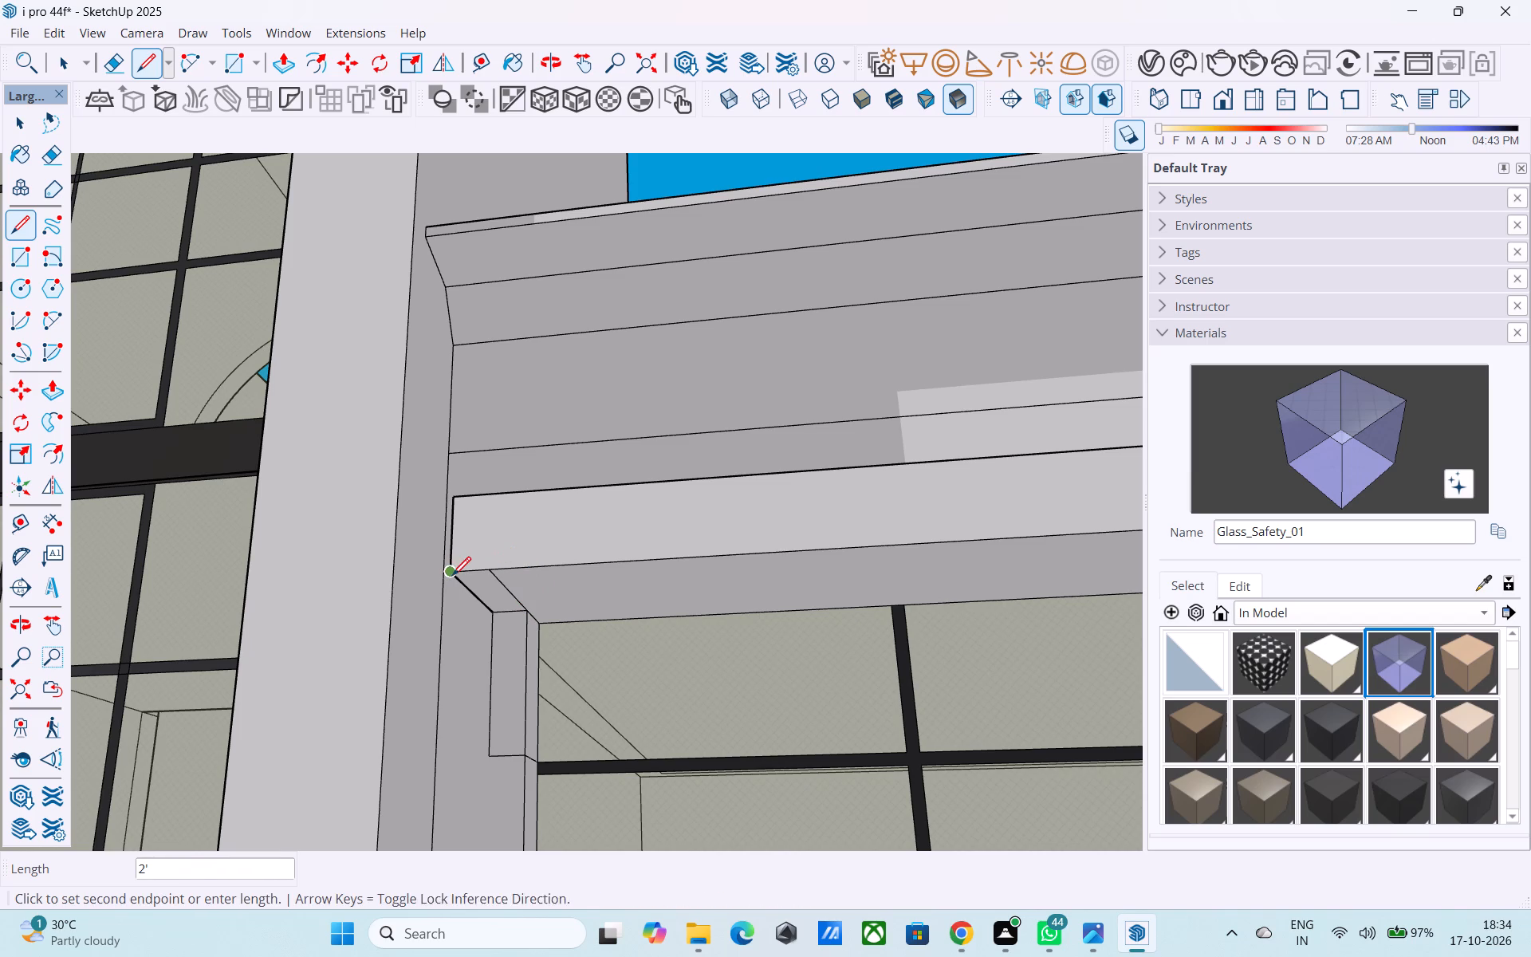
click(490, 754)
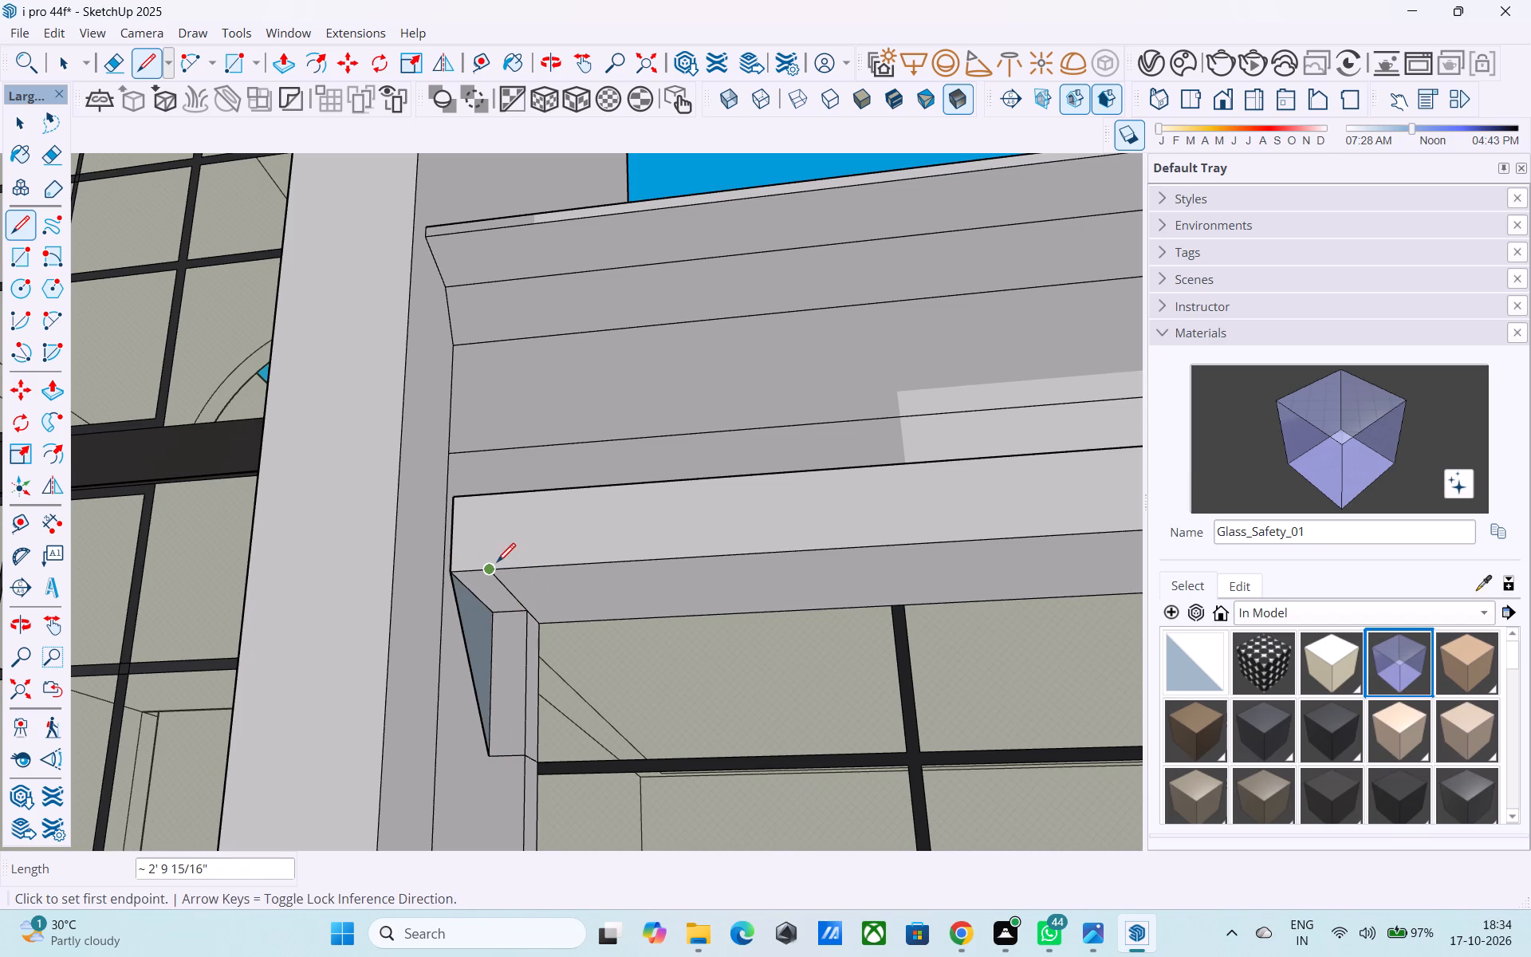
click(497, 564)
click(525, 756)
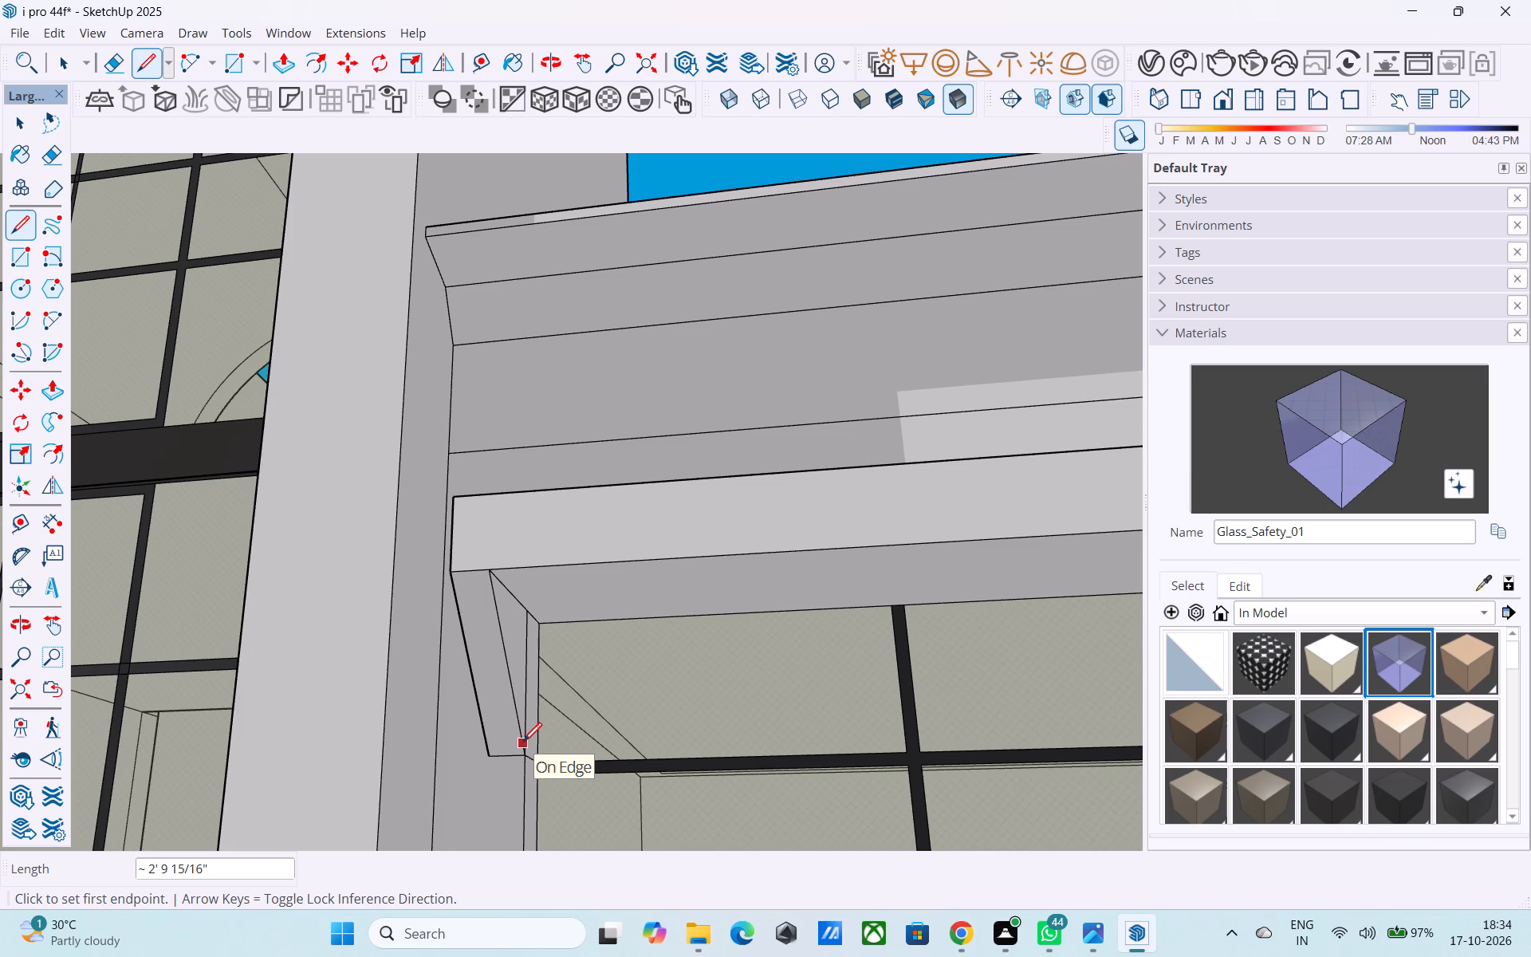
Examine the right wing canopy's finished brackets and compare their shape with the left wing canopy.
scroll(479, 632, down, 5)
middle_drag(486, 614, 790, 638)
scroll(486, 564, up, 3)
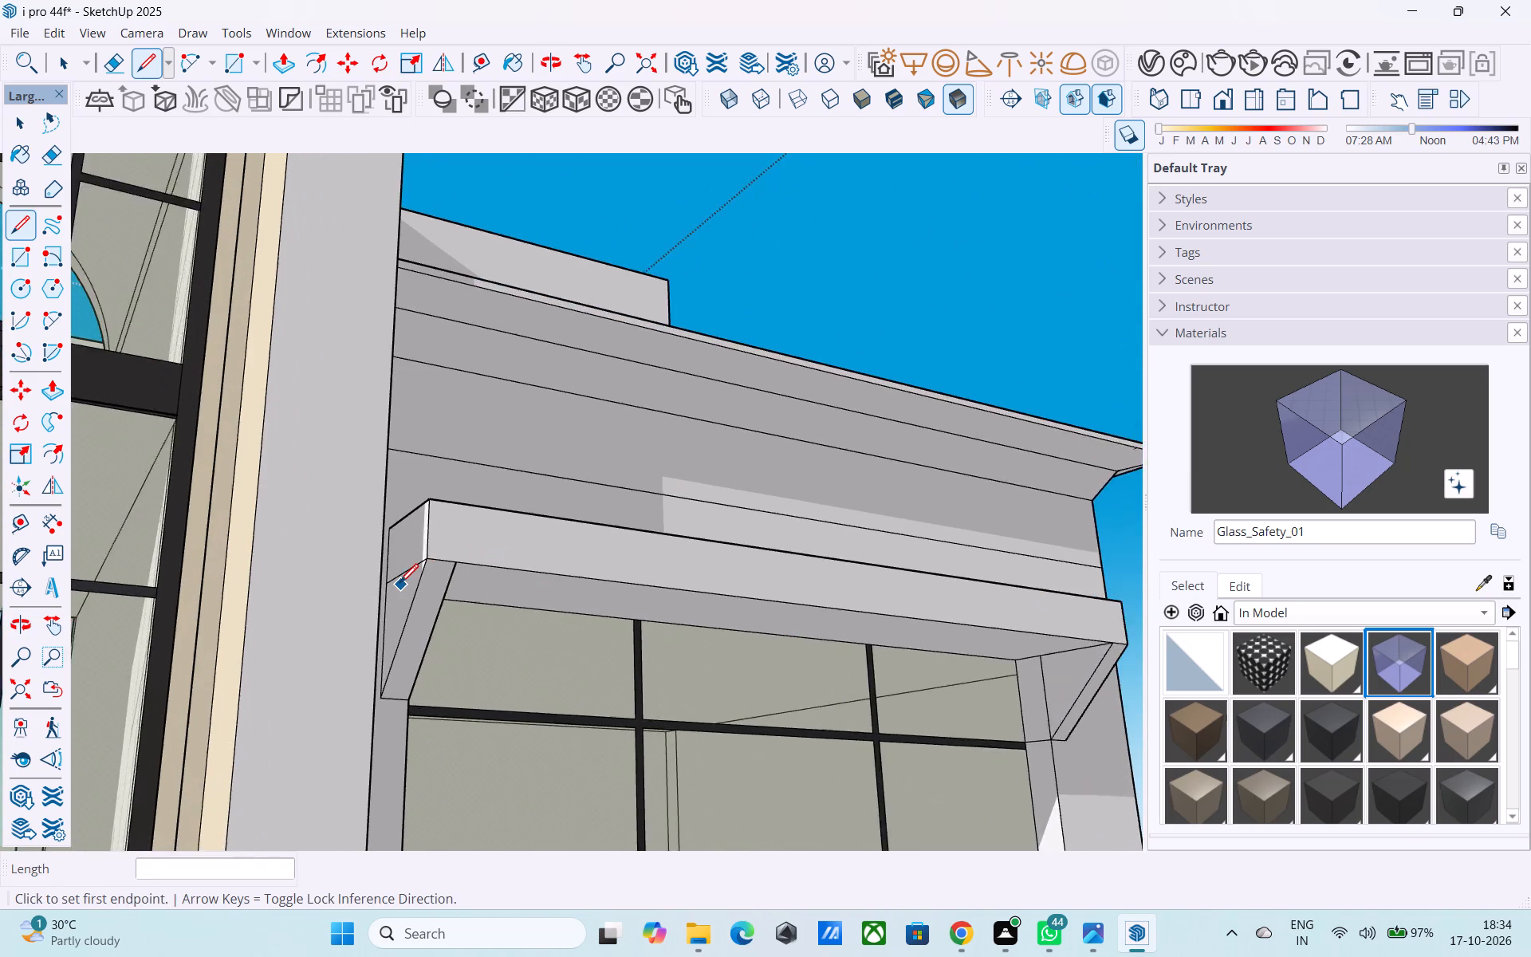
scroll(399, 585, up, 6)
scroll(462, 570, down, 2)
middle_drag(462, 570, 449, 577)
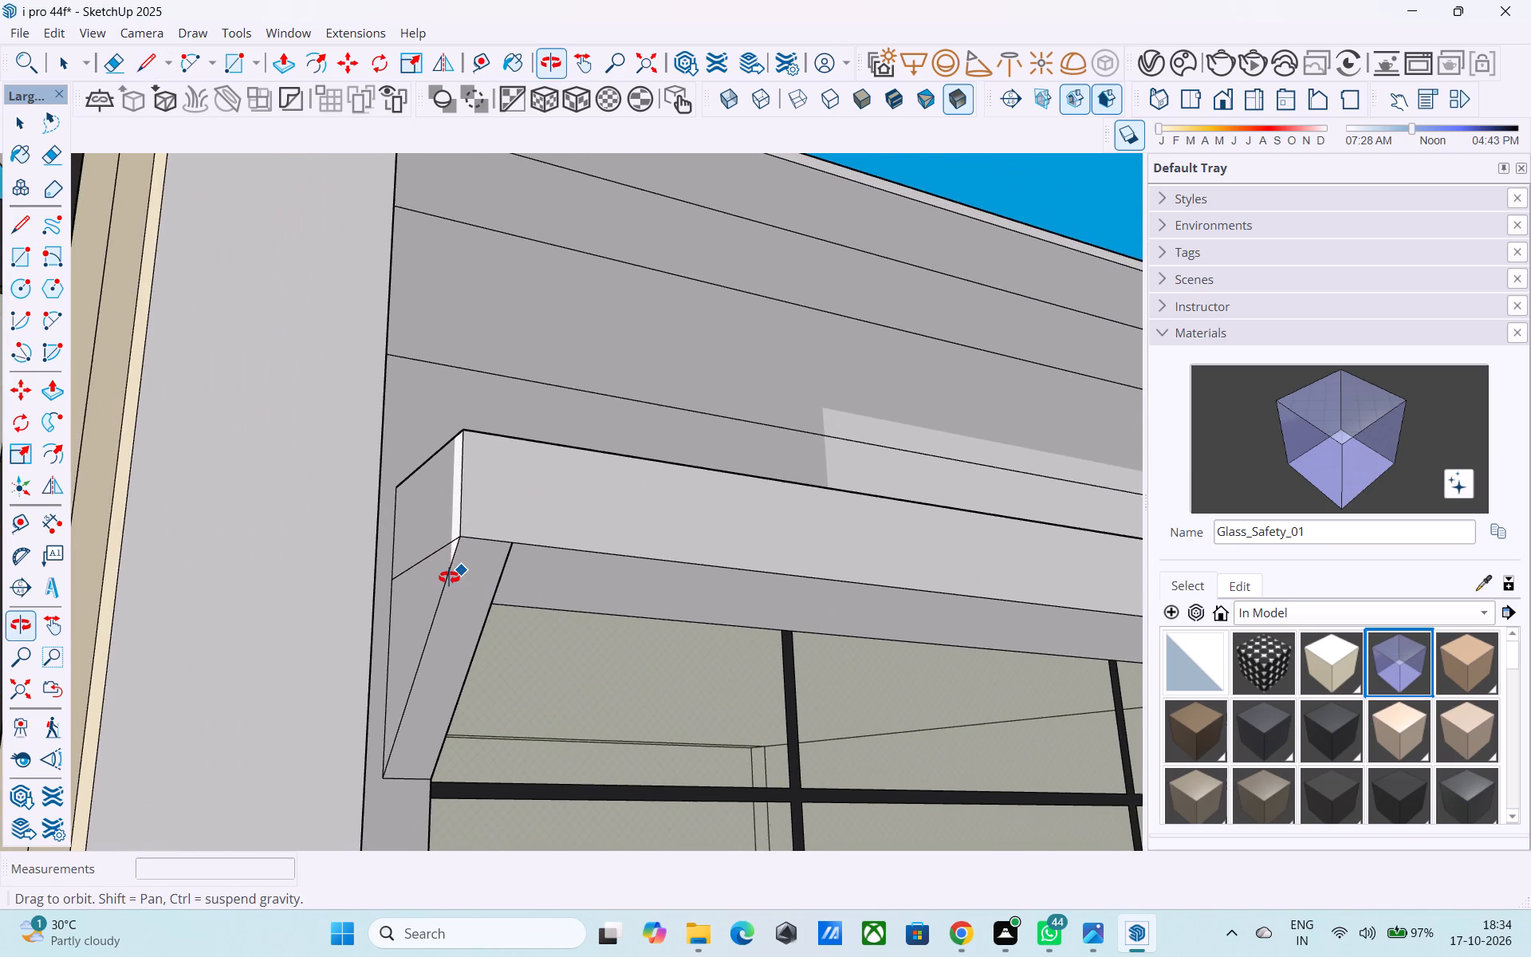
middle_drag(449, 577, 475, 696)
scroll(778, 527, down, 13)
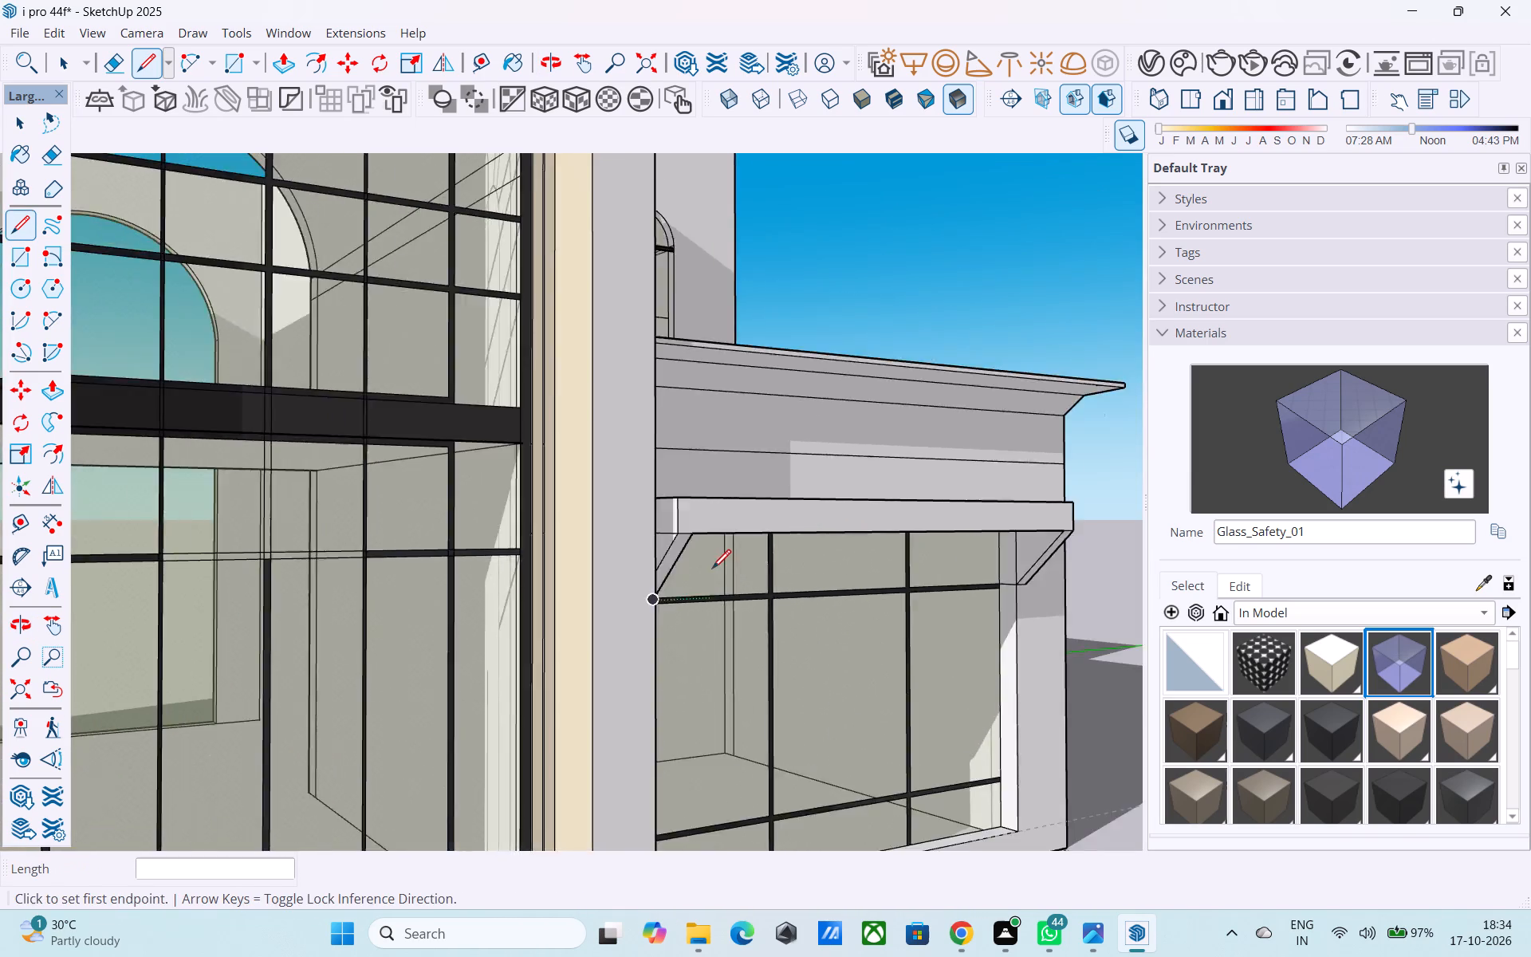
scroll(712, 570, down, 8)
middle_drag(254, 611, 348, 589)
scroll(504, 549, up, 1)
scroll(145, 551, up, 2)
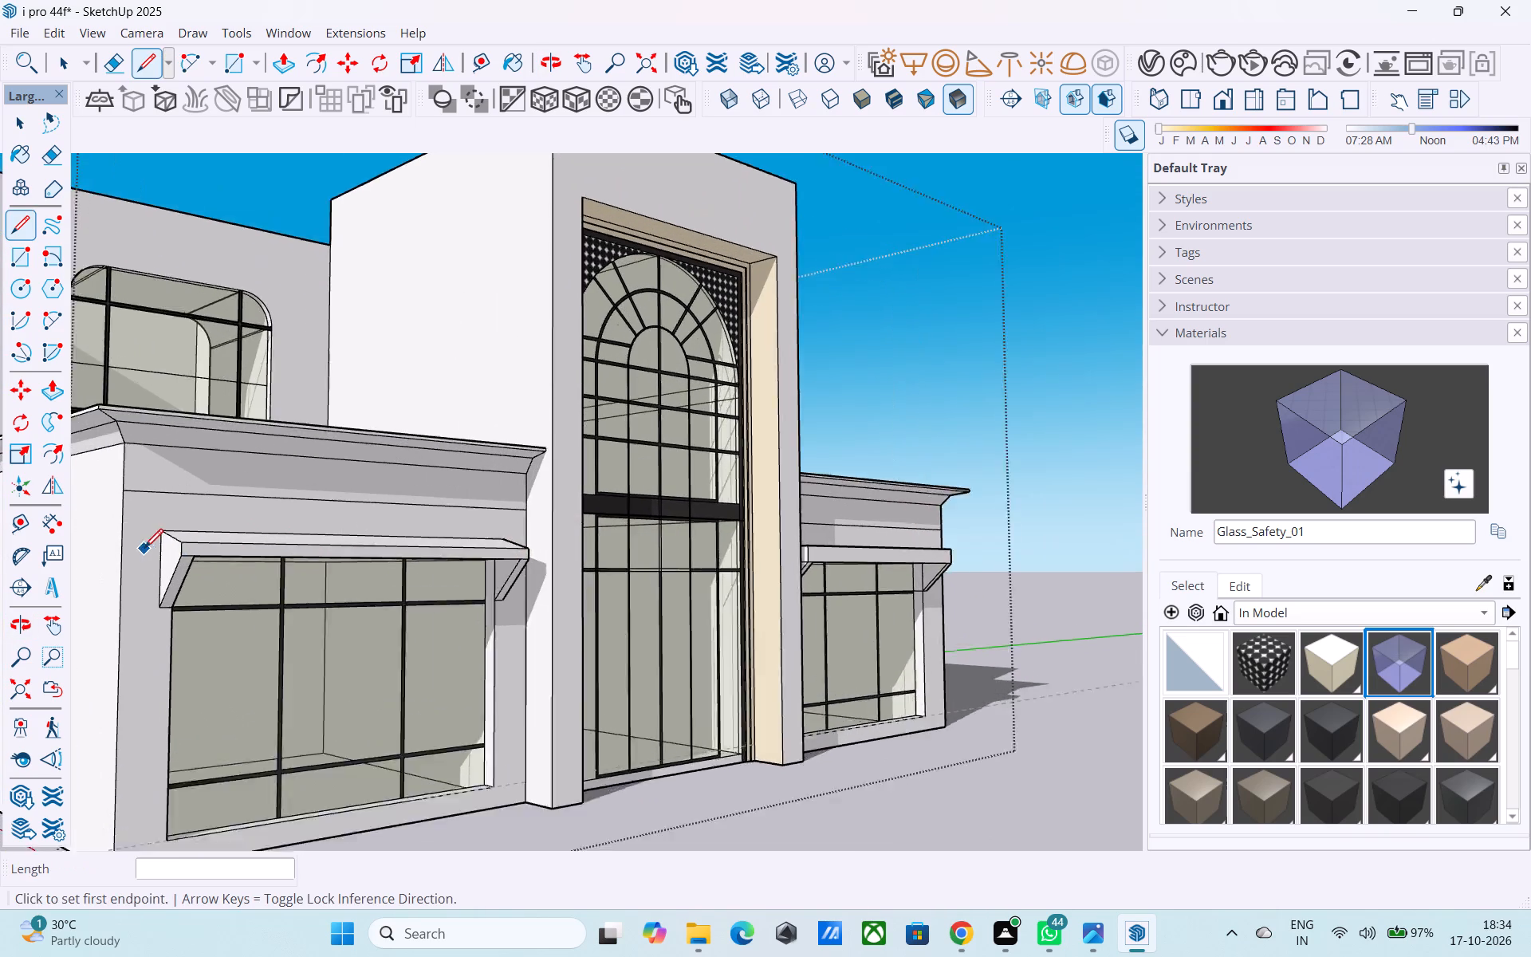
scroll(144, 549, up, 5)
middle_drag(136, 538, 91, 368)
scroll(441, 487, down, 4)
middle_drag(458, 507, 295, 490)
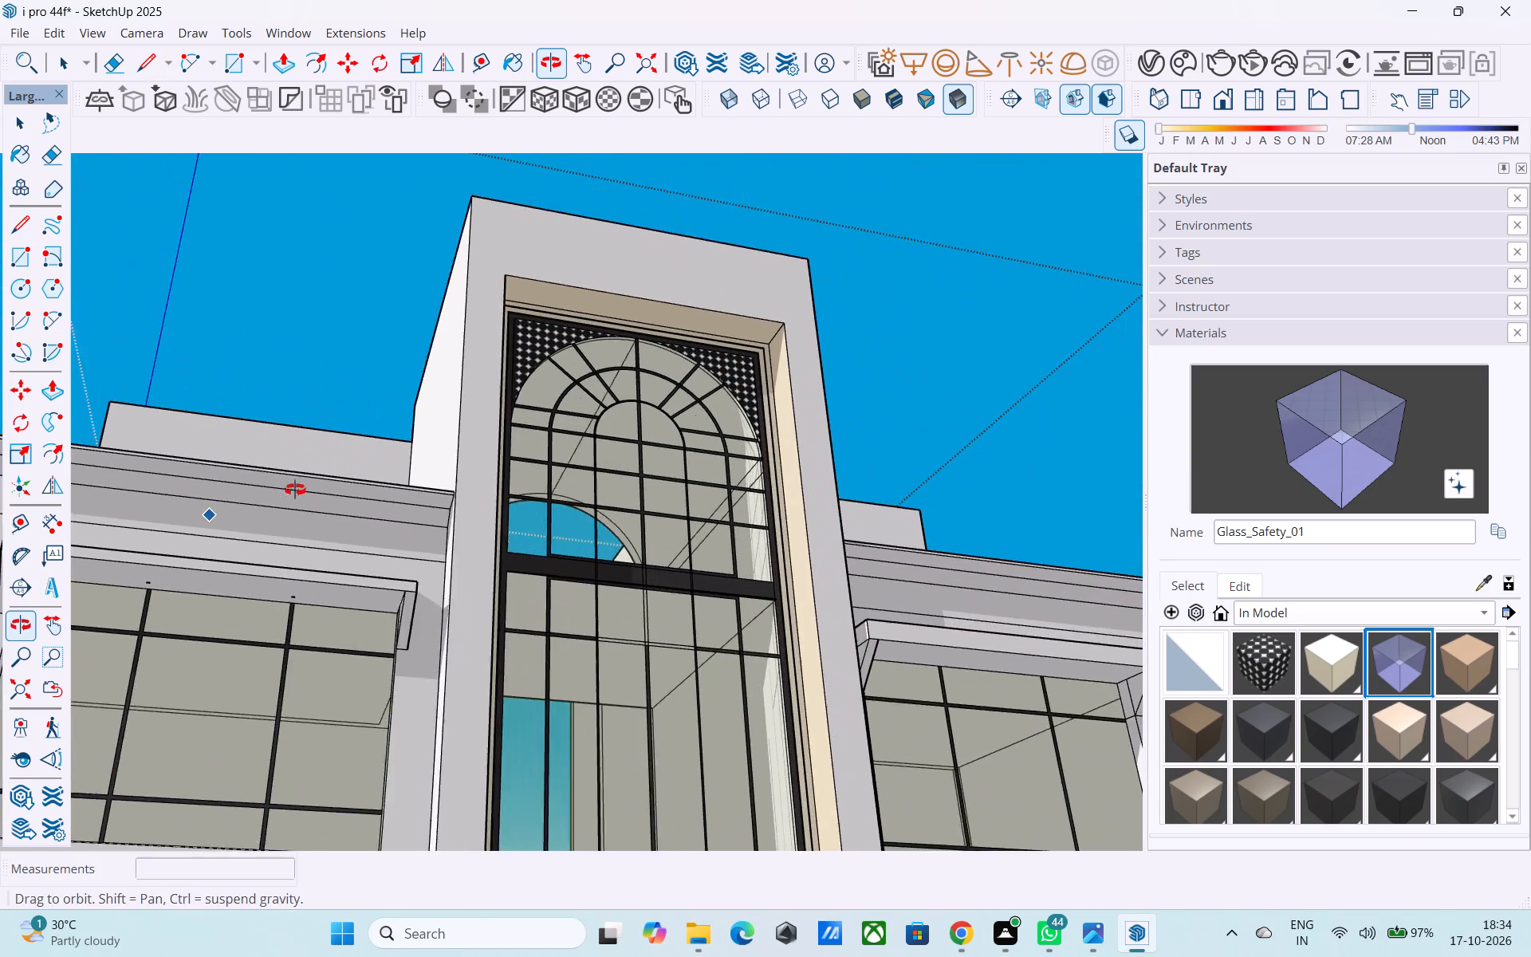
middle_drag(295, 490, 316, 505)
scroll(772, 573, down, 5)
scroll(863, 612, down, 2)
Draw a sloping line about 2' 3/4" long across the right canopy's tower-side end, from the front edge's midpoint to the rear top corner.
middle_drag(860, 615, 875, 621)
scroll(875, 622, up, 6)
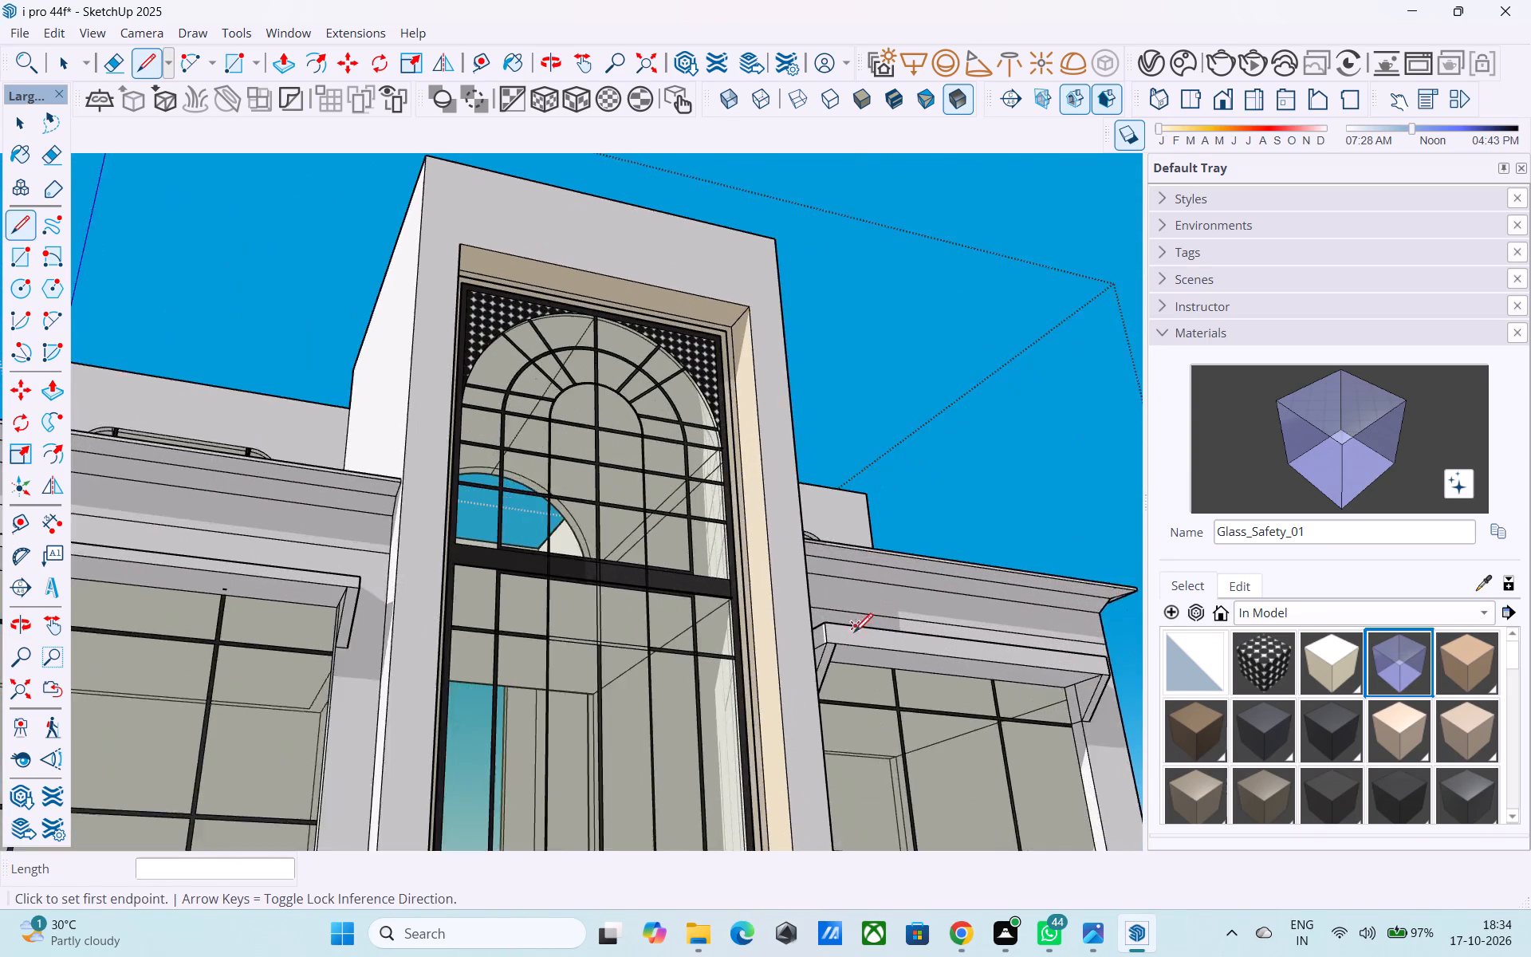
scroll(854, 634, up, 3)
middle_drag(841, 644, 798, 660)
scroll(798, 660, down, 2)
middle_drag(733, 683, 686, 703)
scroll(710, 682, up, 6)
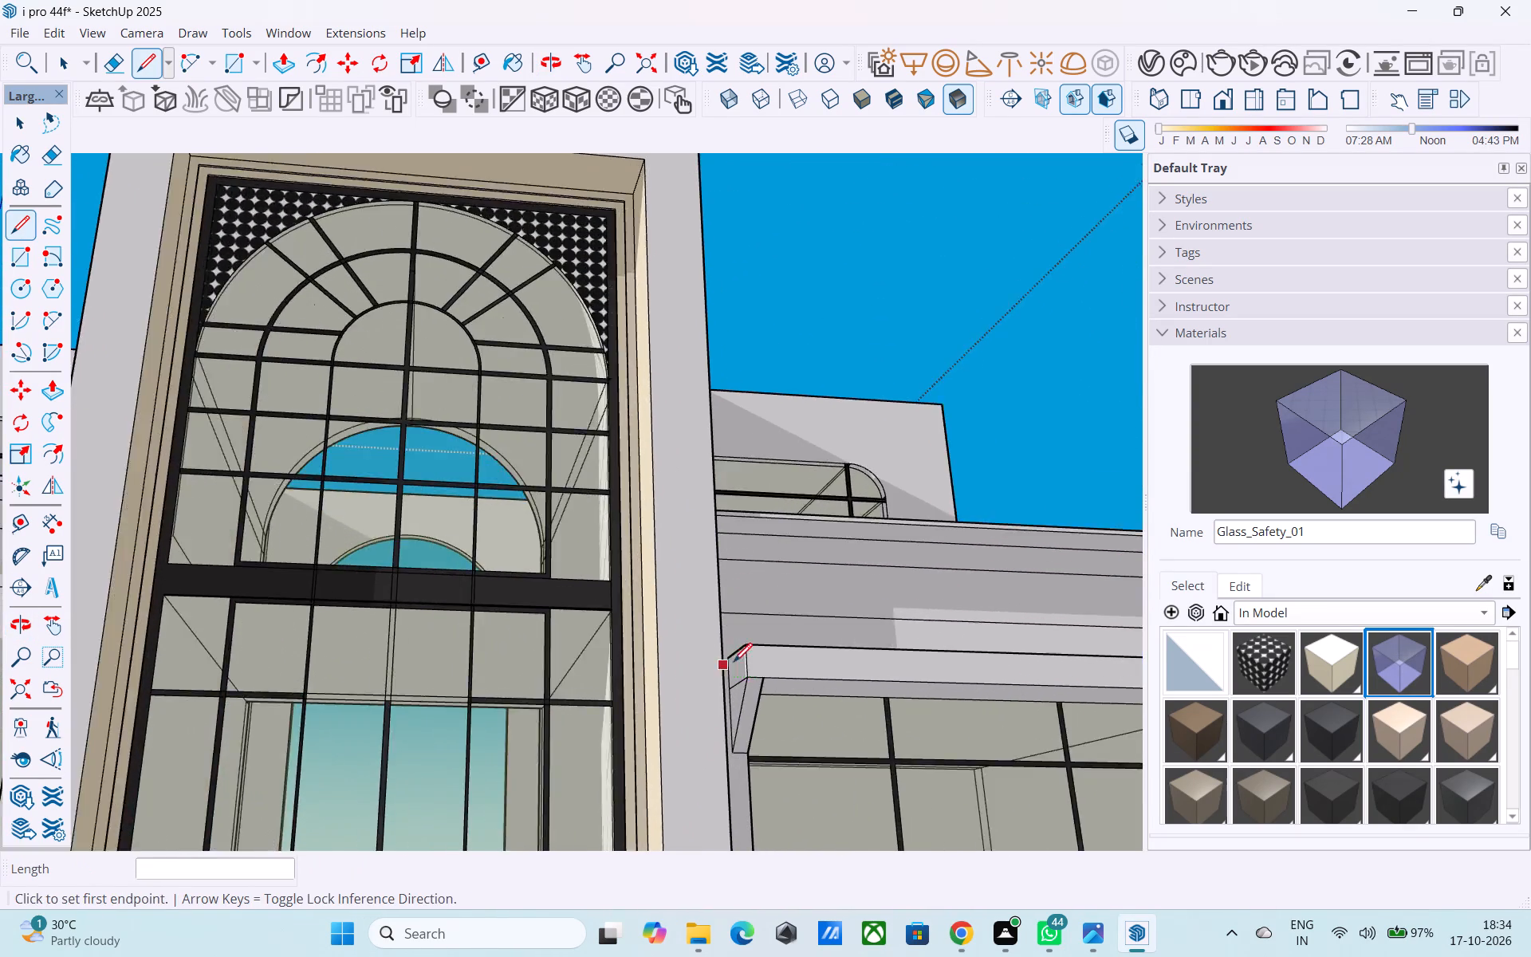
scroll(734, 664, up, 11)
click(773, 663)
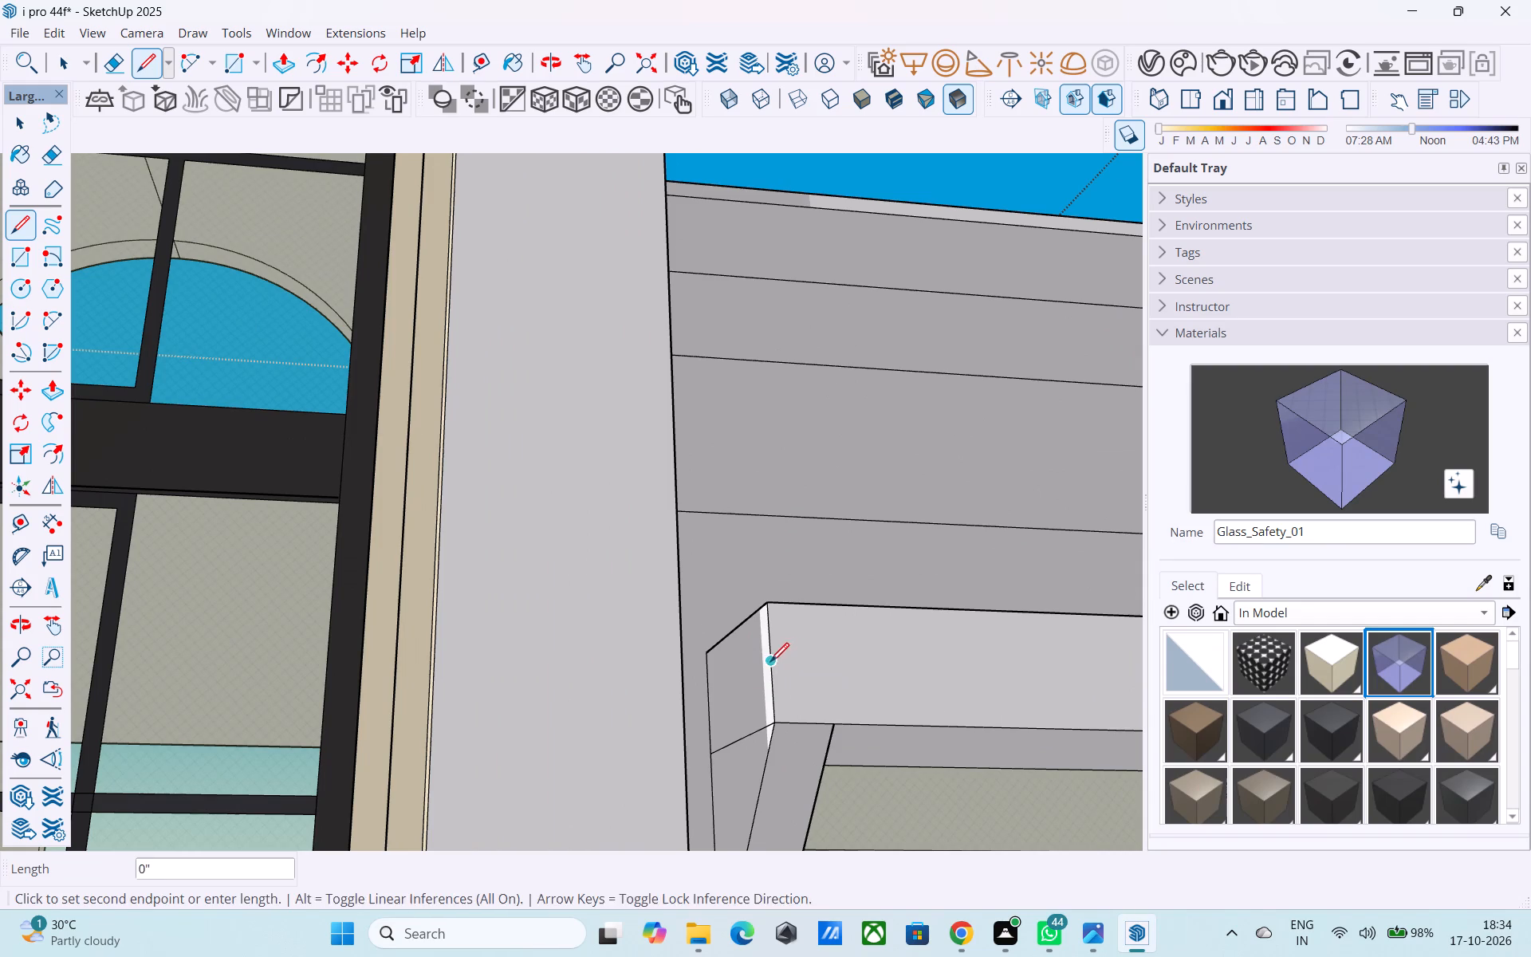
scroll(742, 662, up, 1)
middle_drag(742, 662, 735, 695)
scroll(735, 695, up, 7)
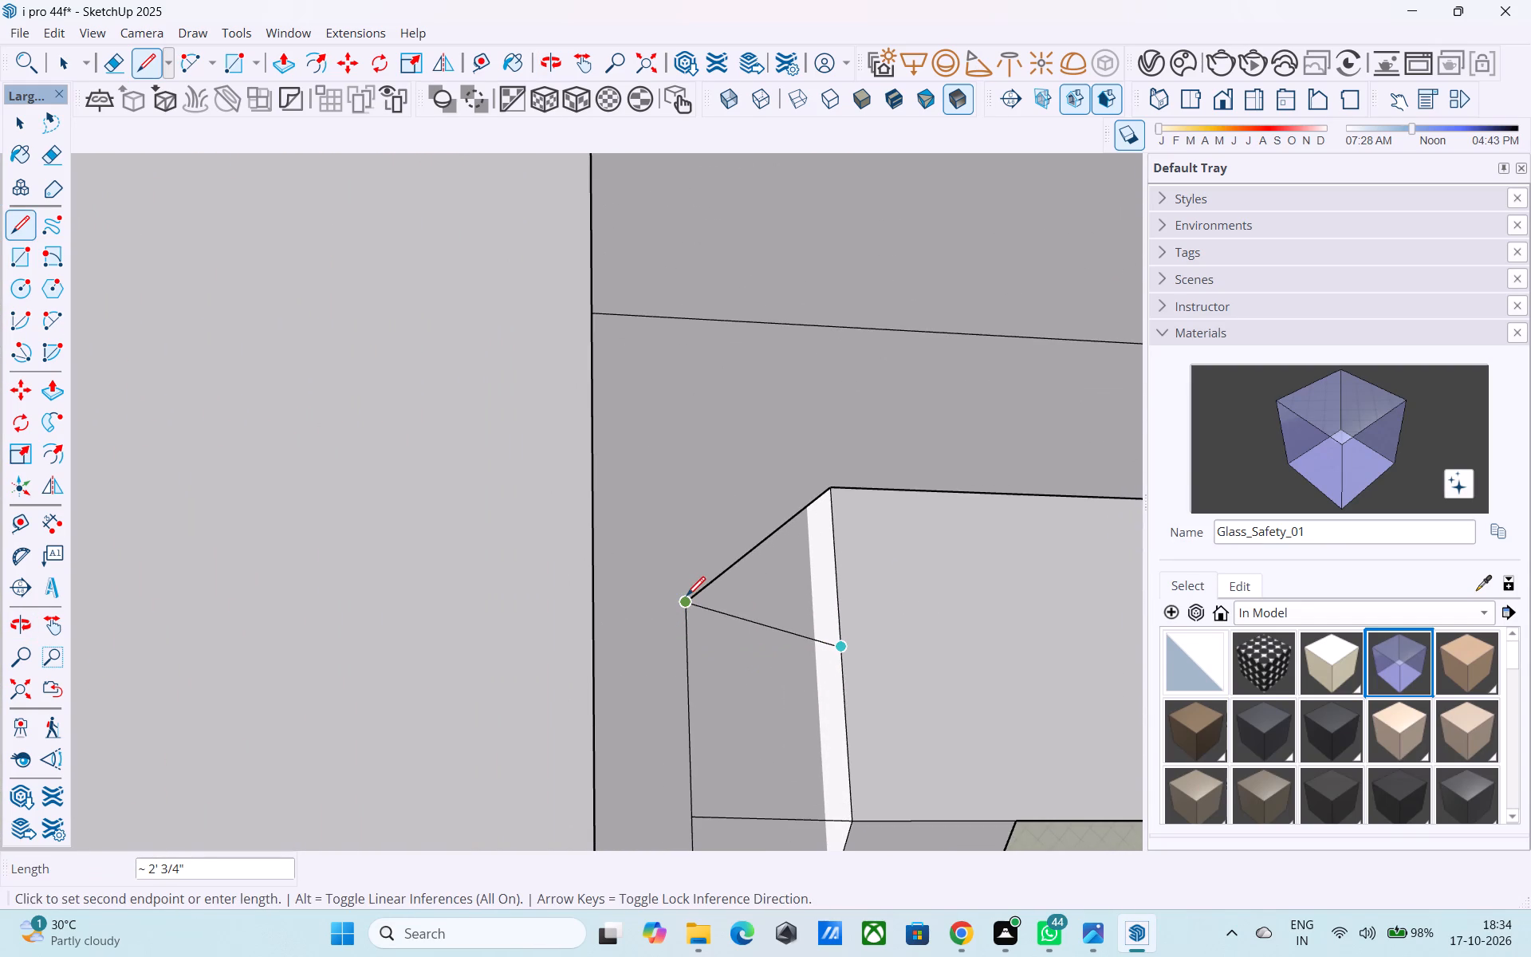
click(687, 597)
Draw a matching line about 2' 3/4" long across the right canopy's outer end, from the front edge's midpoint to the rear top corner.
scroll(680, 612, down, 18)
middle_drag(795, 645, 746, 656)
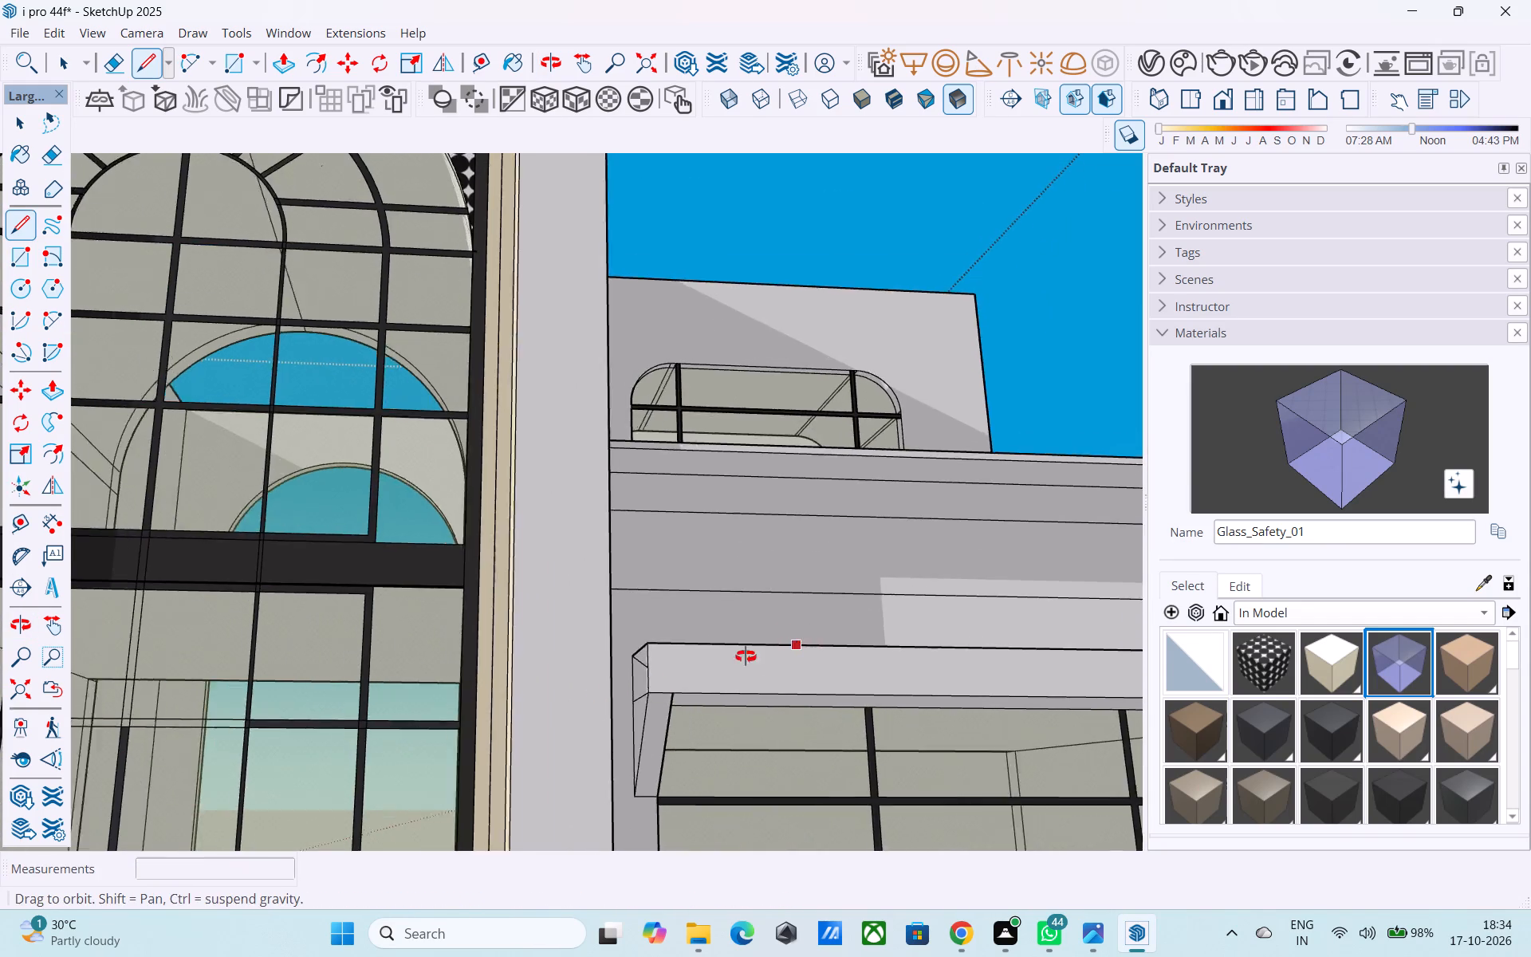
middle_drag(746, 656, 356, 697)
scroll(313, 691, down, 10)
scroll(636, 689, up, 13)
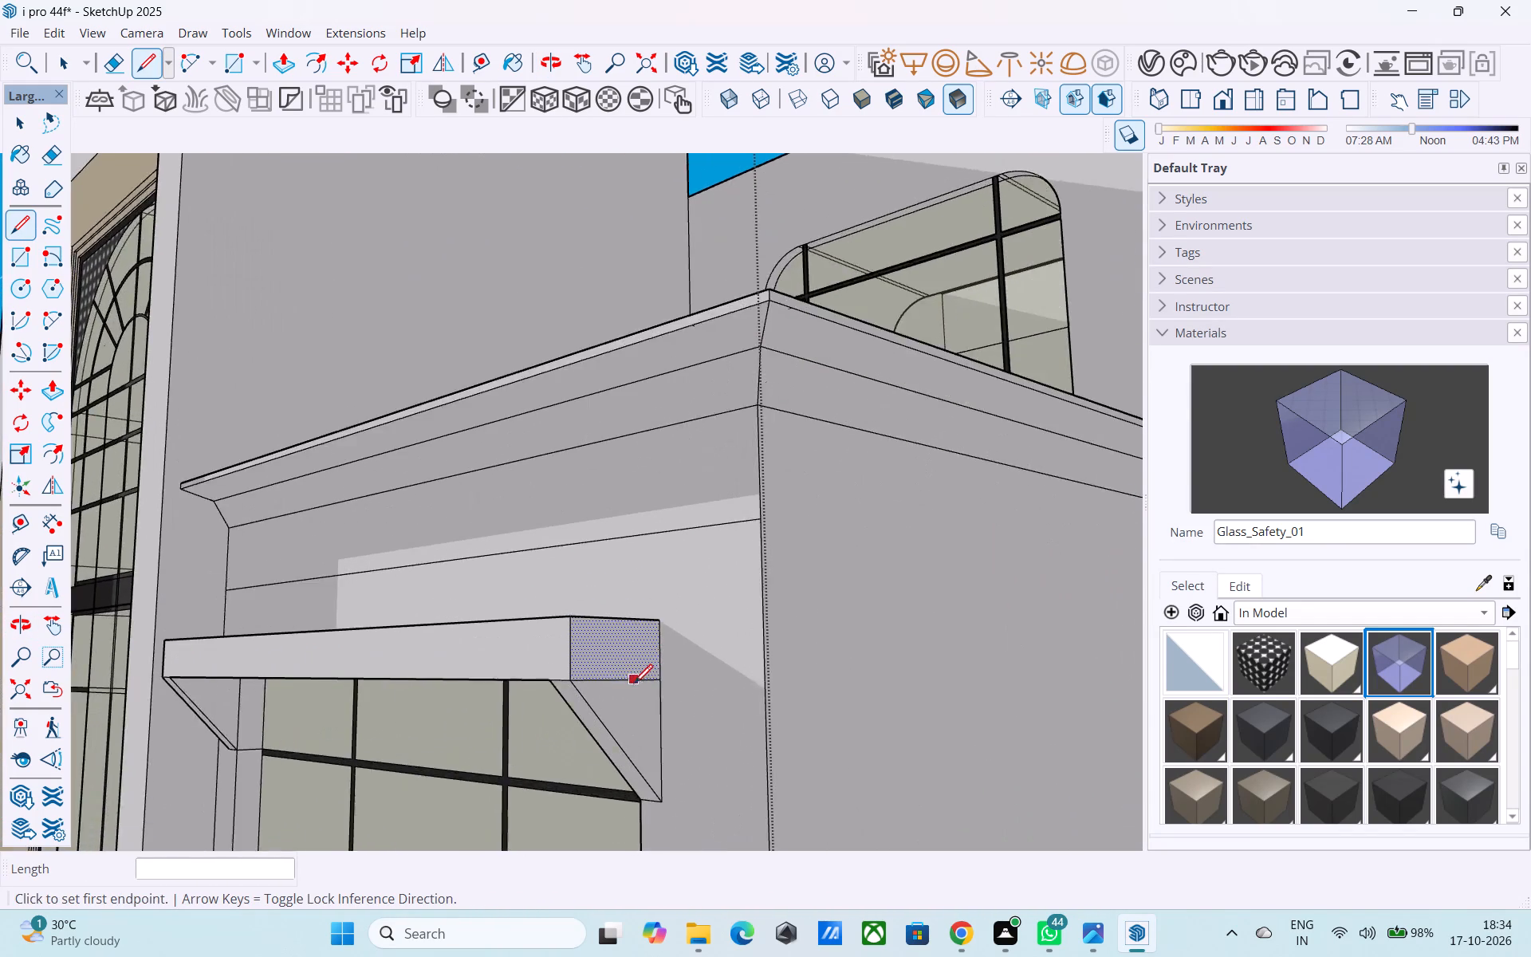
scroll(634, 685, up, 2)
click(553, 633)
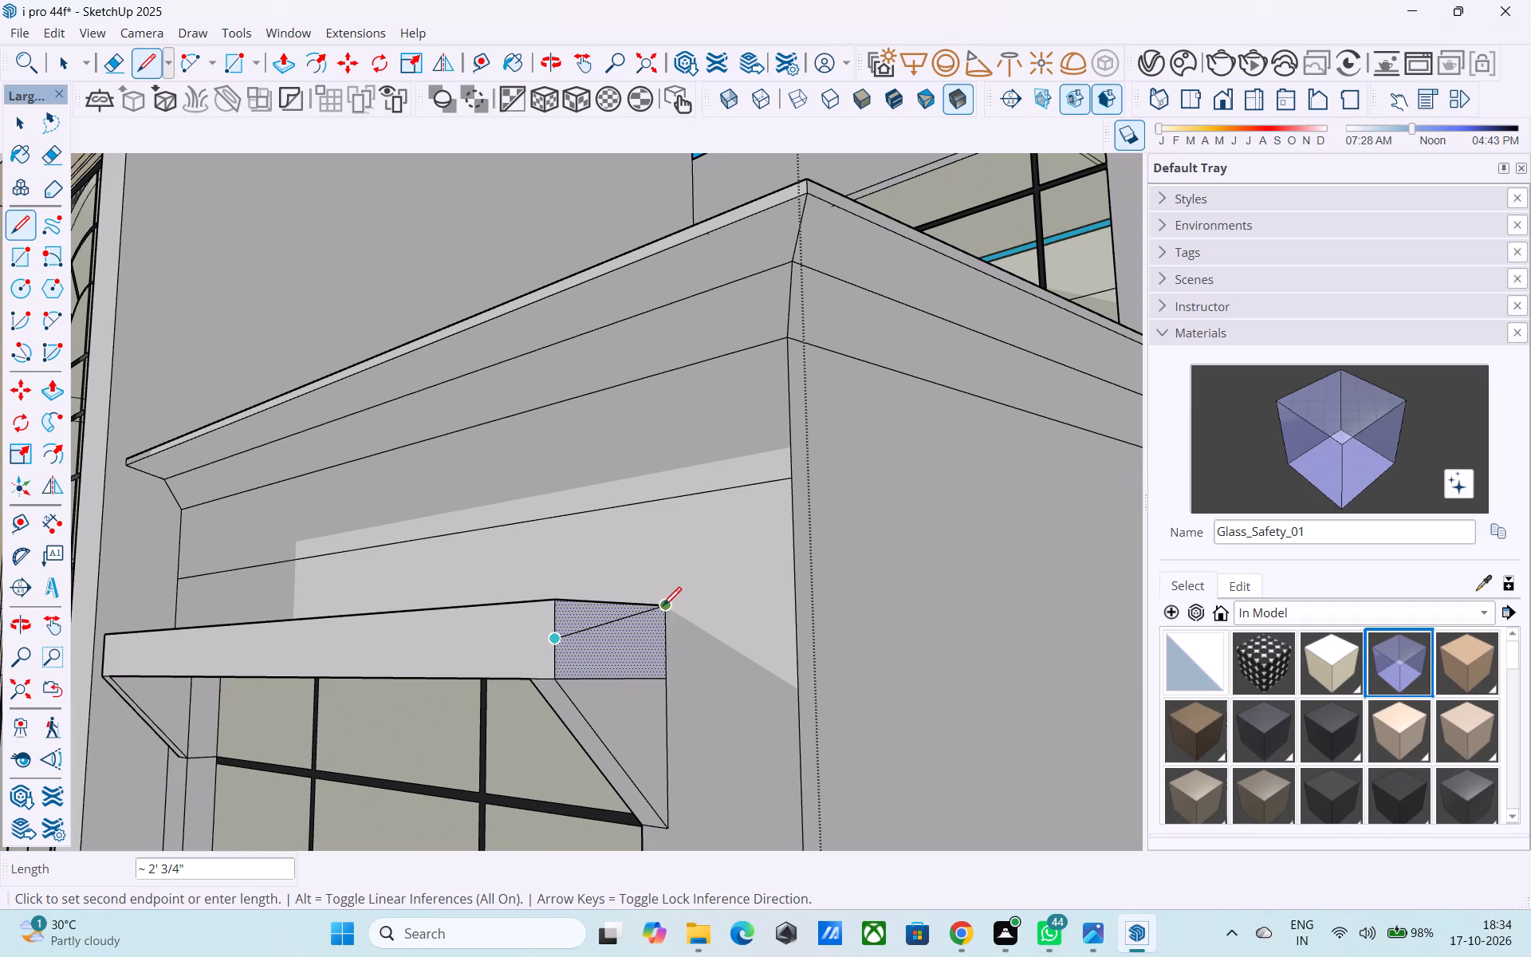
click(663, 608)
Push the upper triangle of the outer end about 16' 11 9/16" along the right canopy to cut its top into a slope.
scroll(663, 608, down, 2)
middle_drag(740, 648, 835, 664)
scroll(801, 662, down, 9)
middle_drag(879, 681, 736, 690)
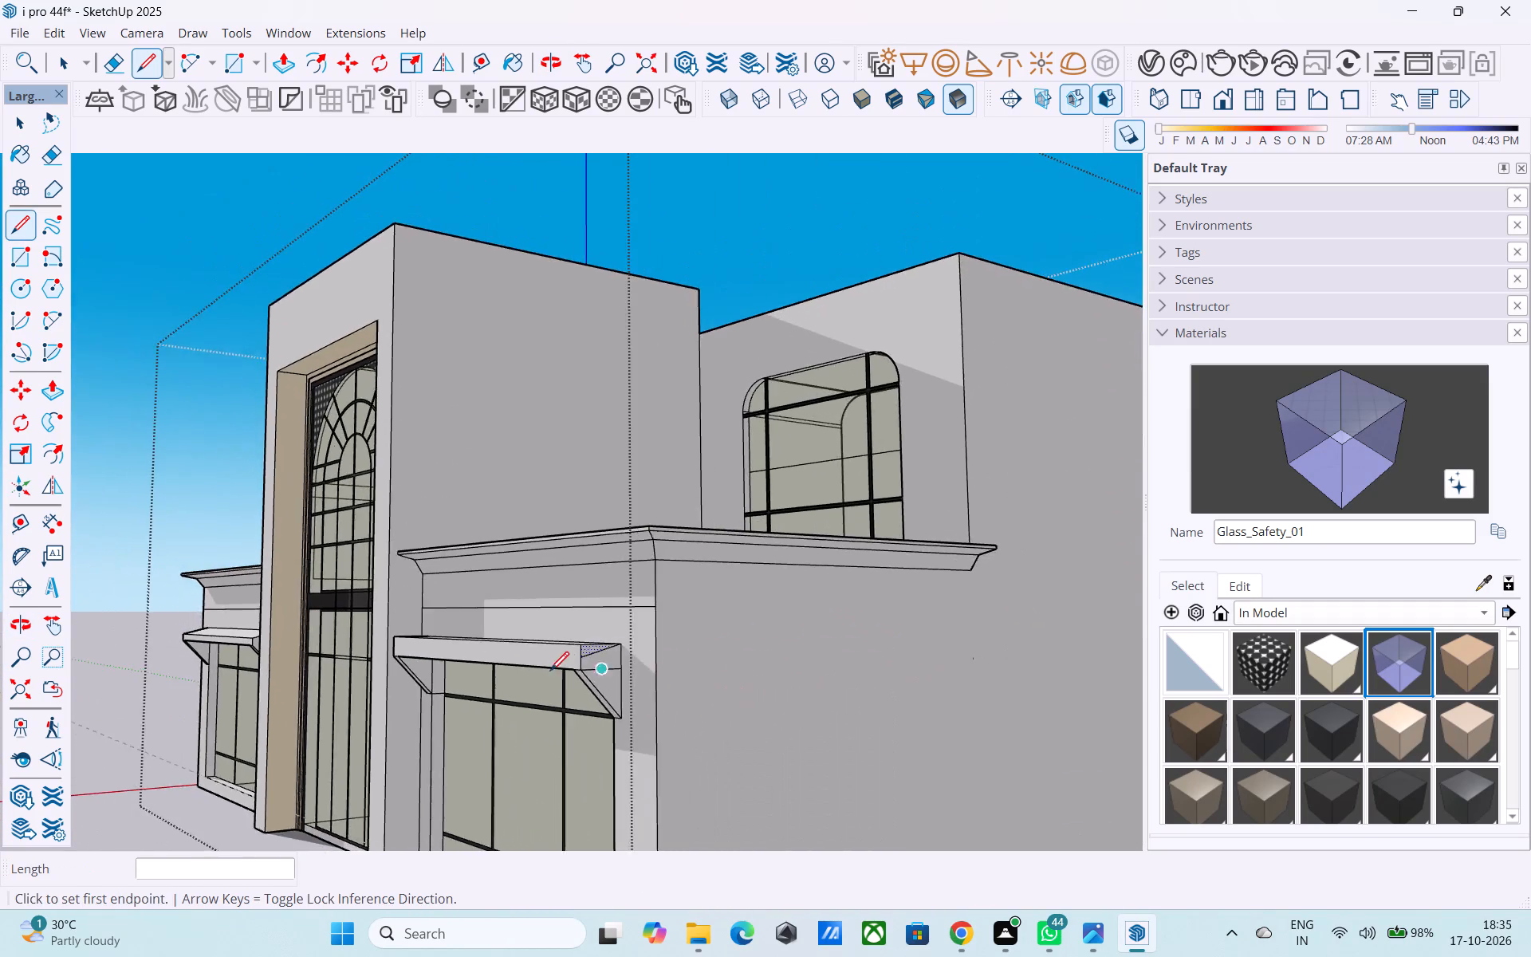
scroll(549, 671, up, 13)
key(space)
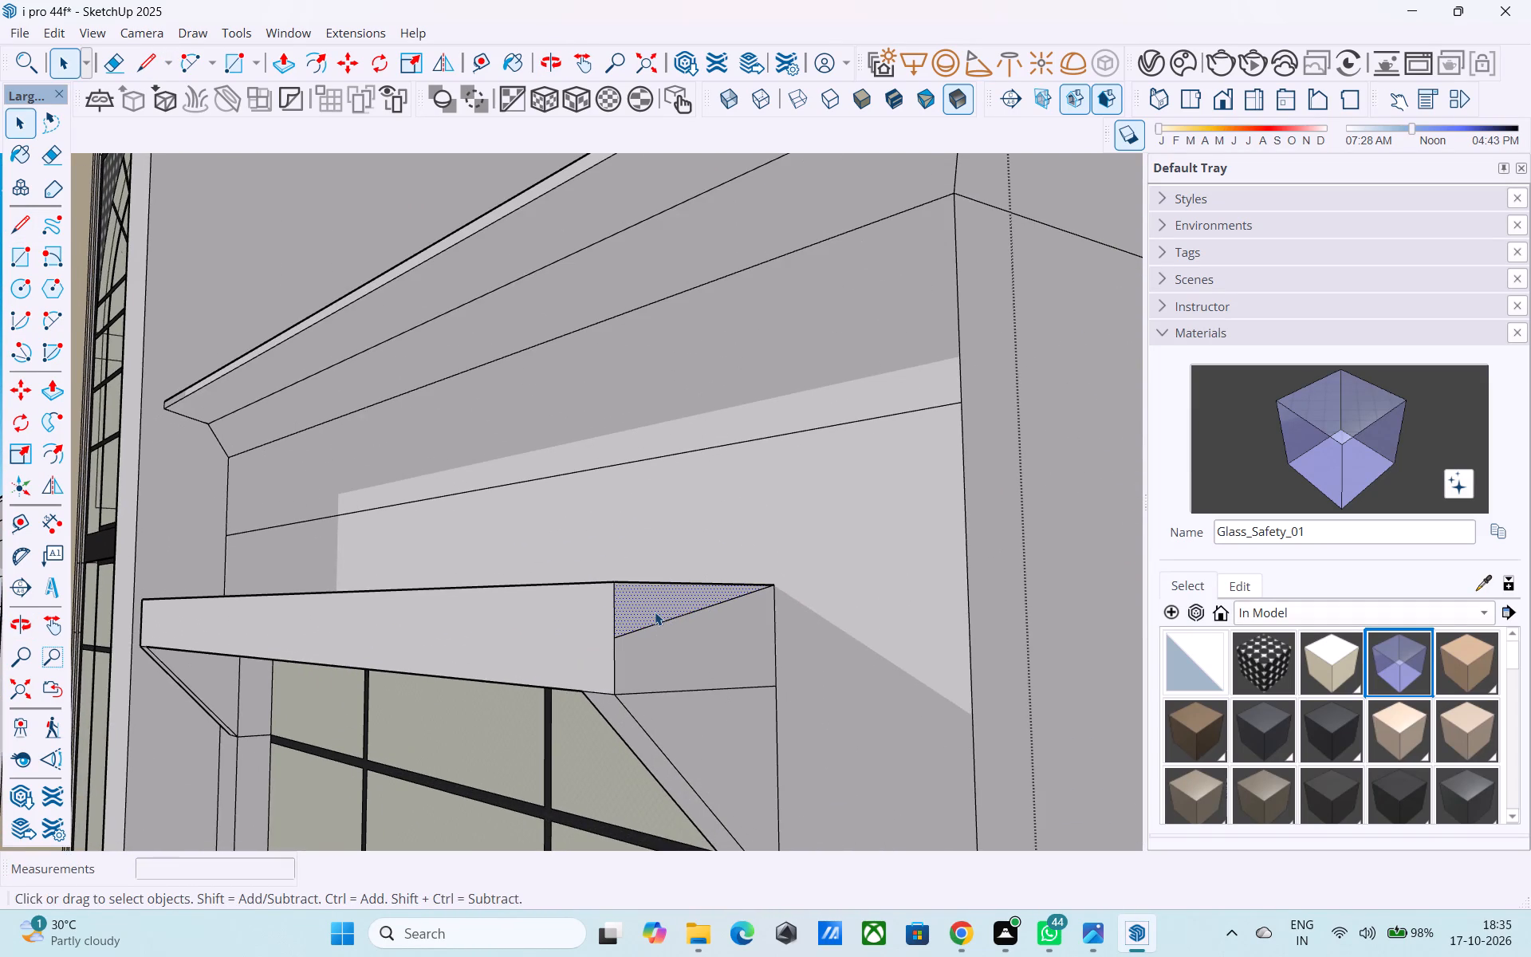
key(p)
click(655, 612)
click(658, 599)
scroll(477, 650, down, 7)
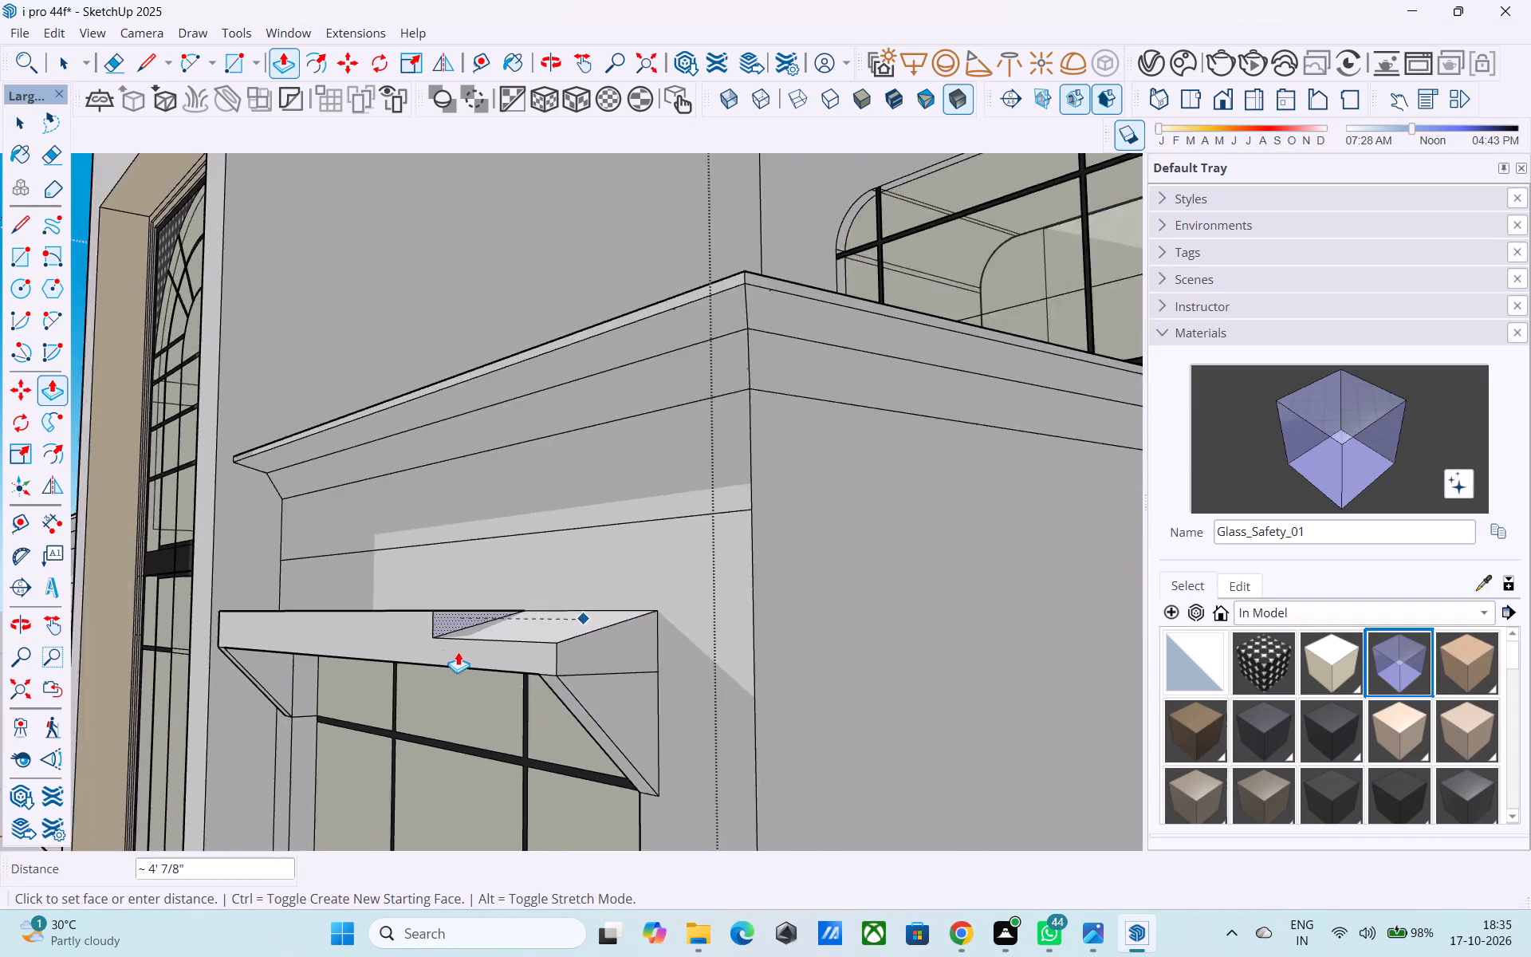
scroll(458, 652, down, 7)
scroll(278, 723, up, 5)
click(470, 518)
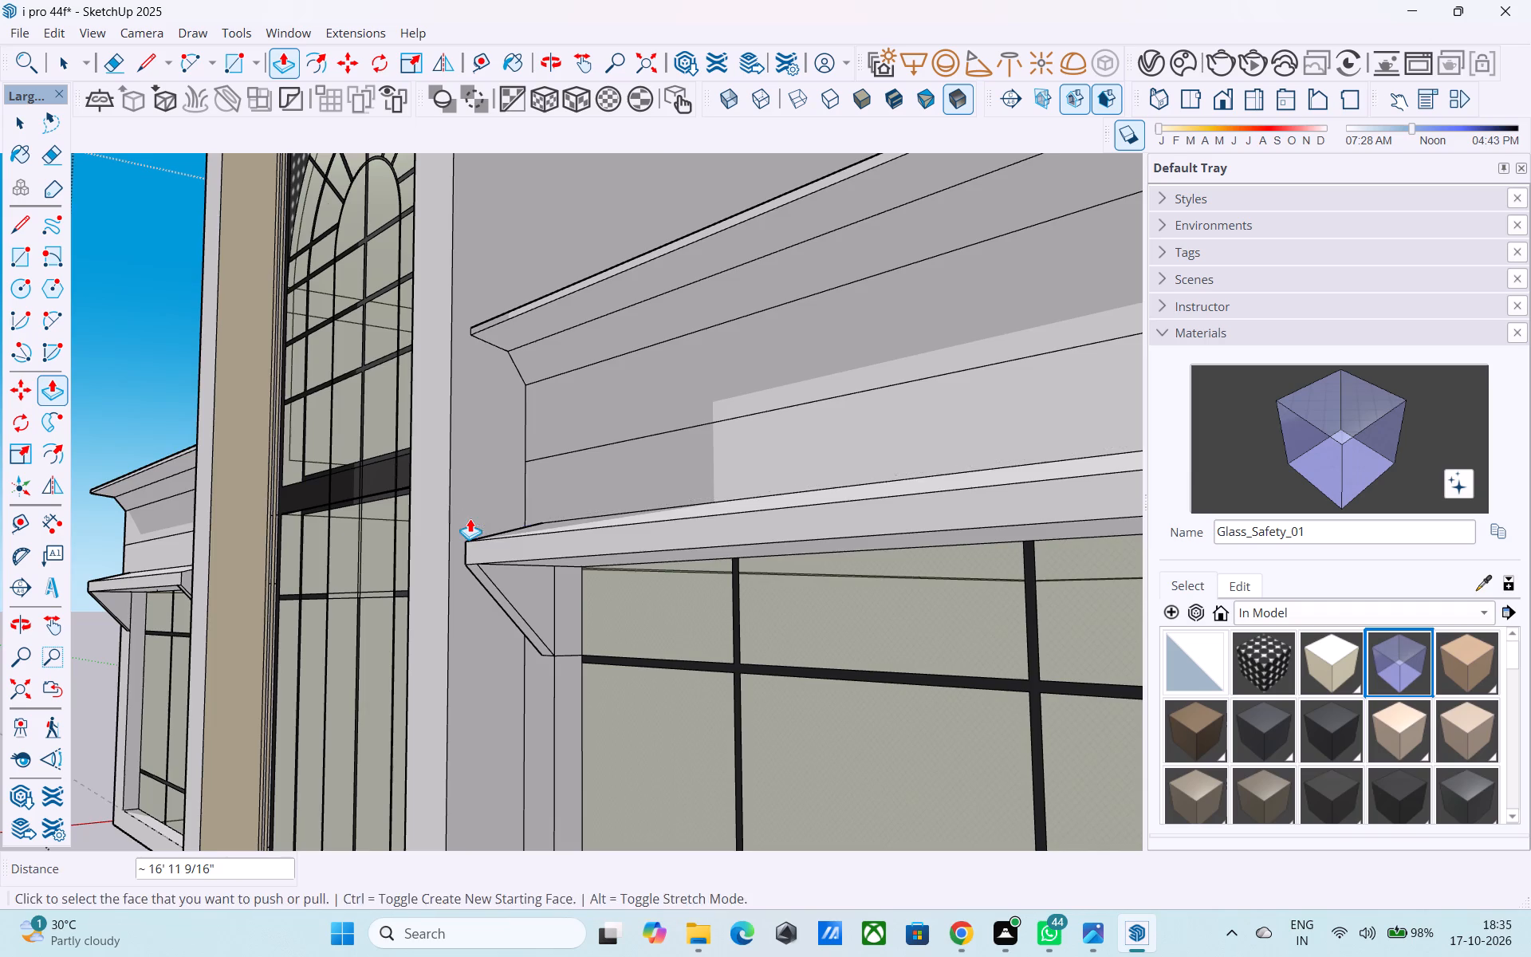
Examine the whole building from several sides, comparing the two wings' canopies, brackets and cornices.
middle_drag(487, 528, 636, 577)
scroll(636, 577, down, 7)
middle_drag(762, 624, 863, 627)
scroll(726, 623, down, 6)
middle_drag(668, 630, 679, 632)
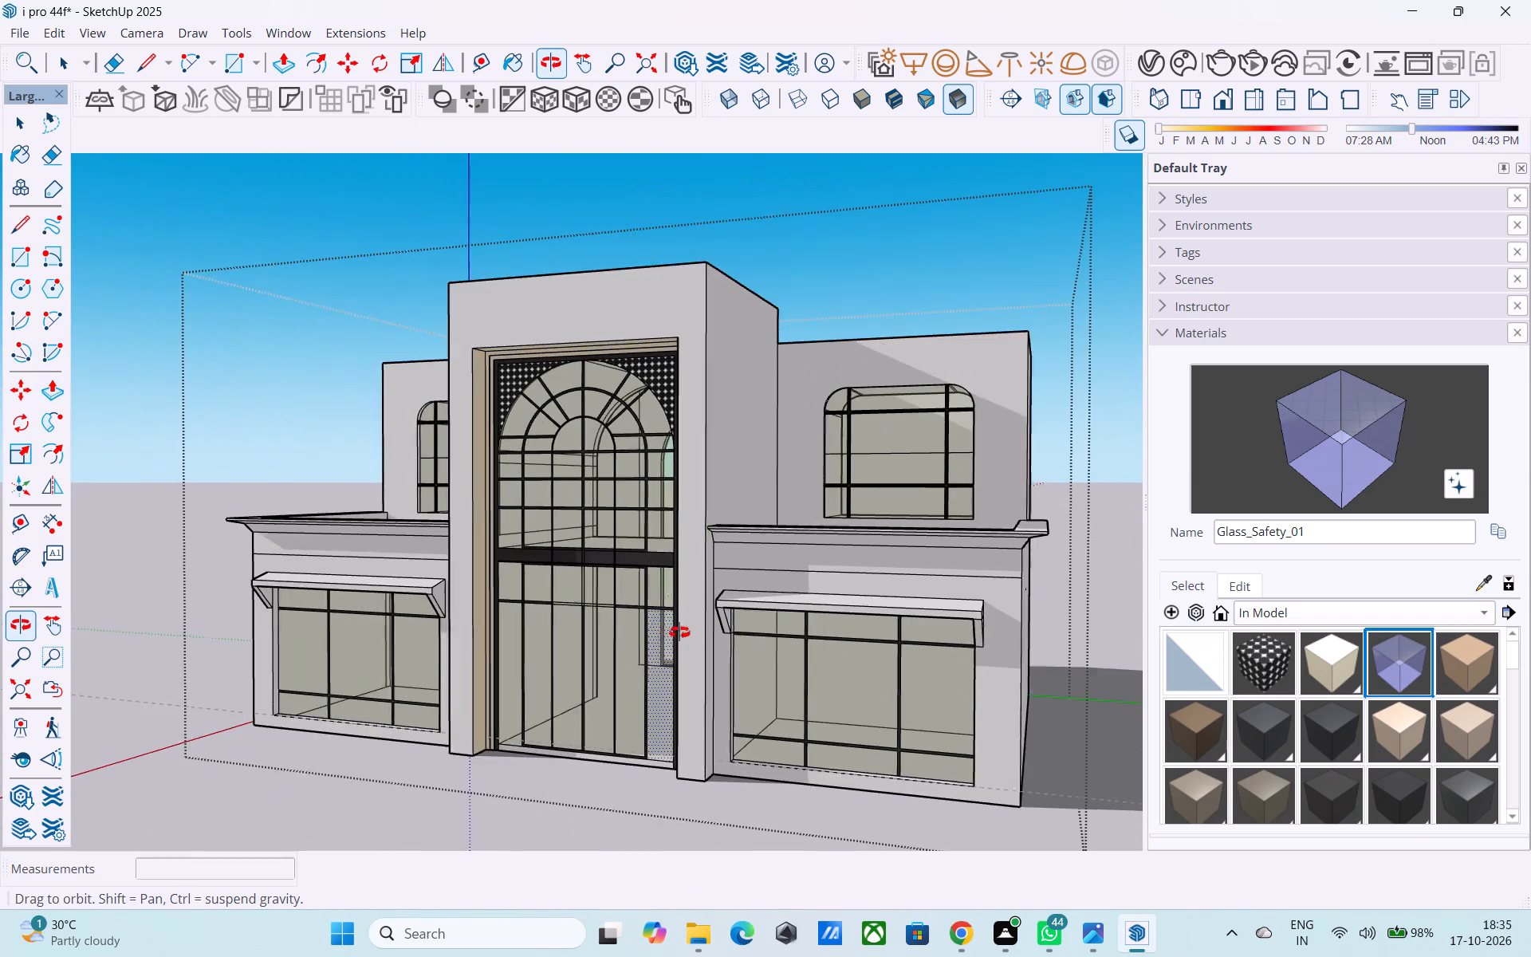
middle_drag(679, 632, 716, 563)
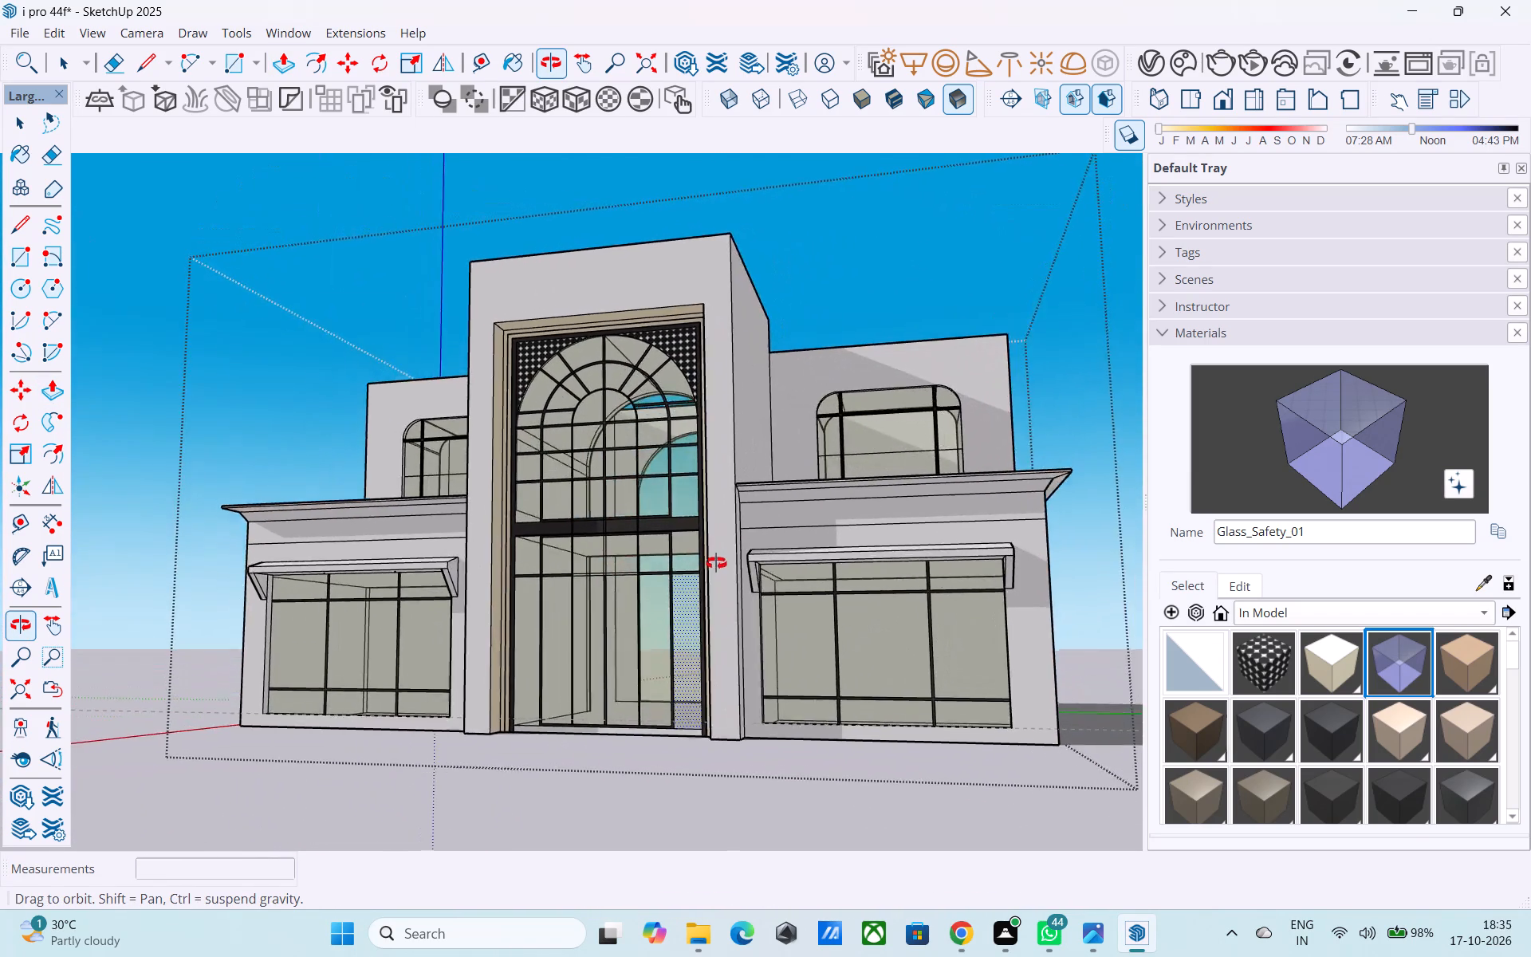
middle_drag(716, 563, 777, 782)
scroll(734, 729, down, 5)
middle_drag(728, 739, 1083, 698)
middle_drag(710, 775, 885, 768)
scroll(884, 686, down, 4)
middle_drag(489, 673, 340, 634)
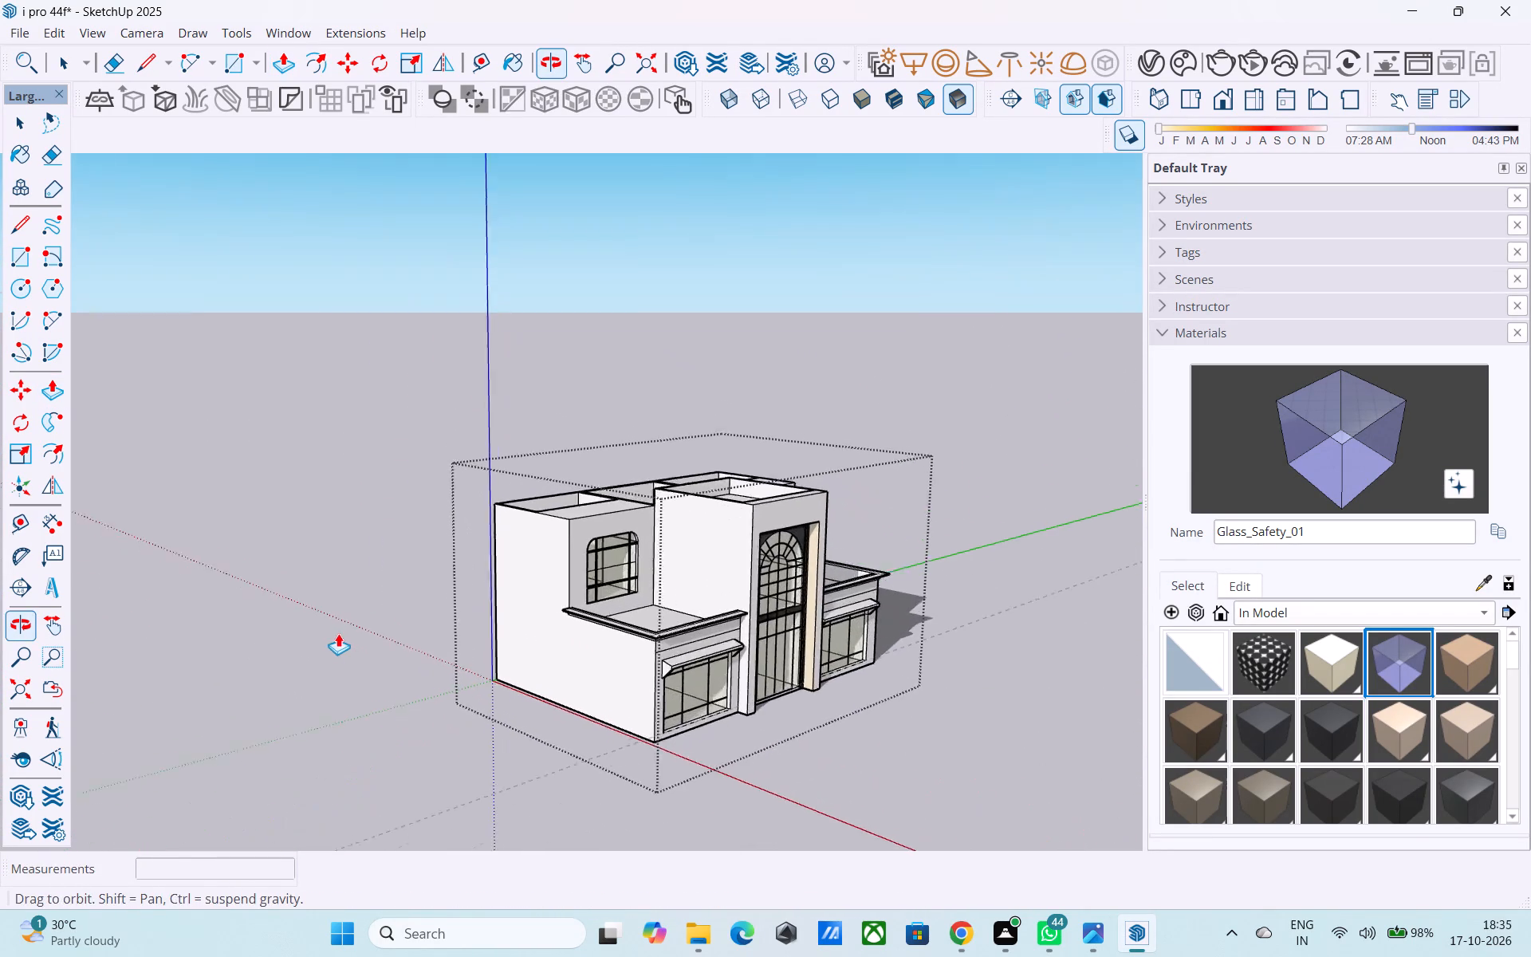
scroll(682, 517, up, 11)
scroll(675, 517, down, 11)
middle_drag(673, 526, 453, 411)
scroll(533, 482, up, 5)
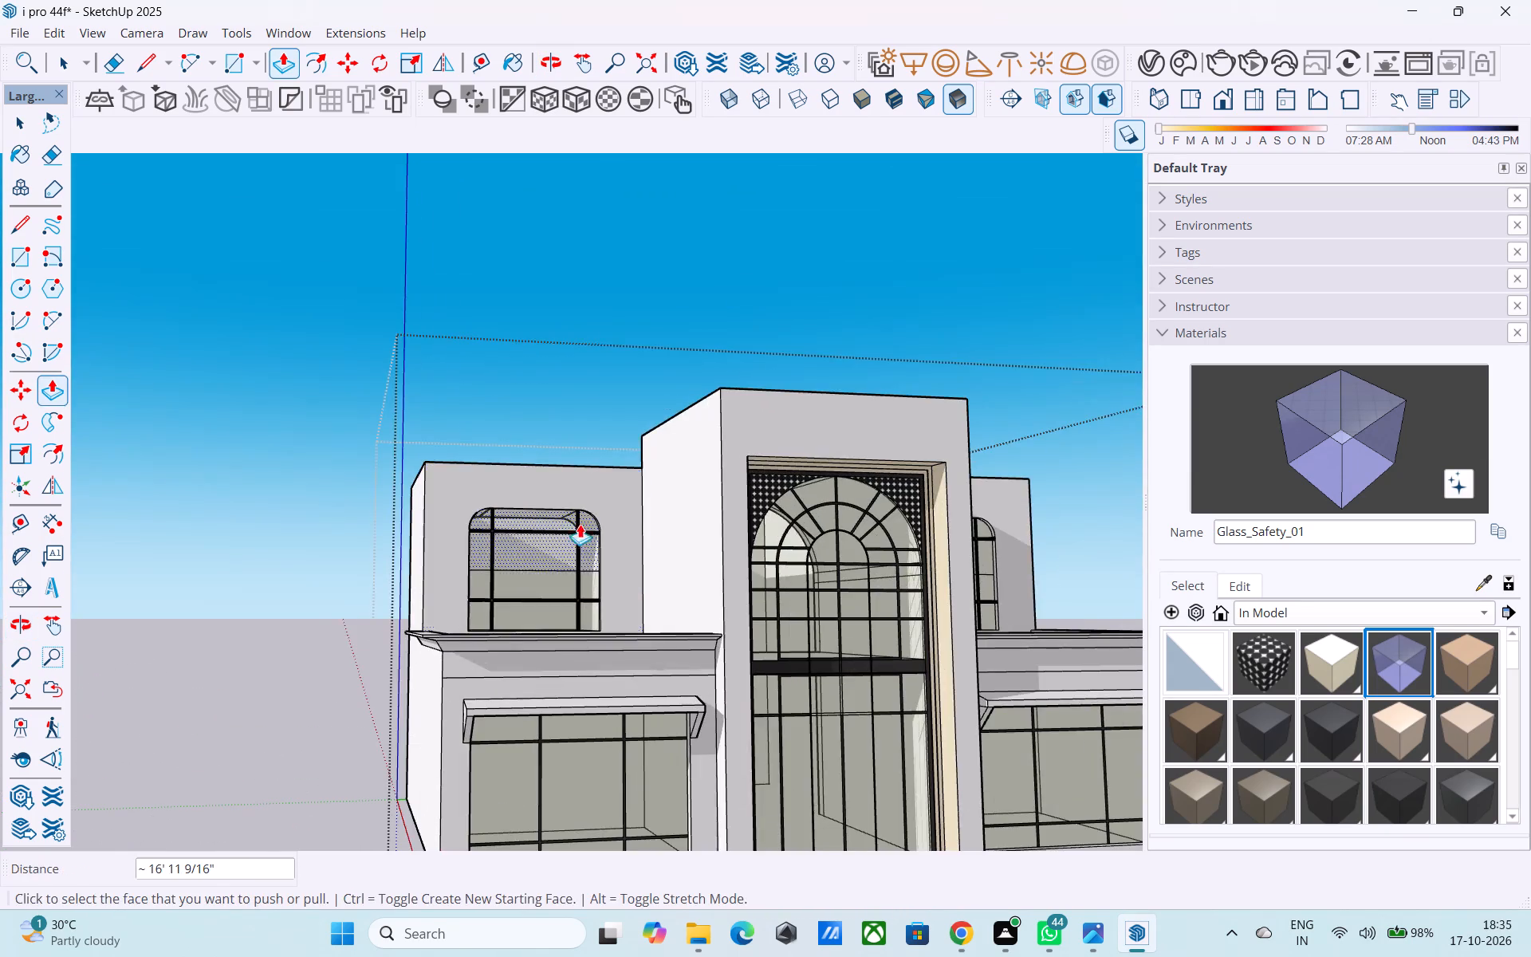
middle_drag(734, 610, 584, 641)
scroll(334, 612, down, 4)
scroll(639, 671, up, 5)
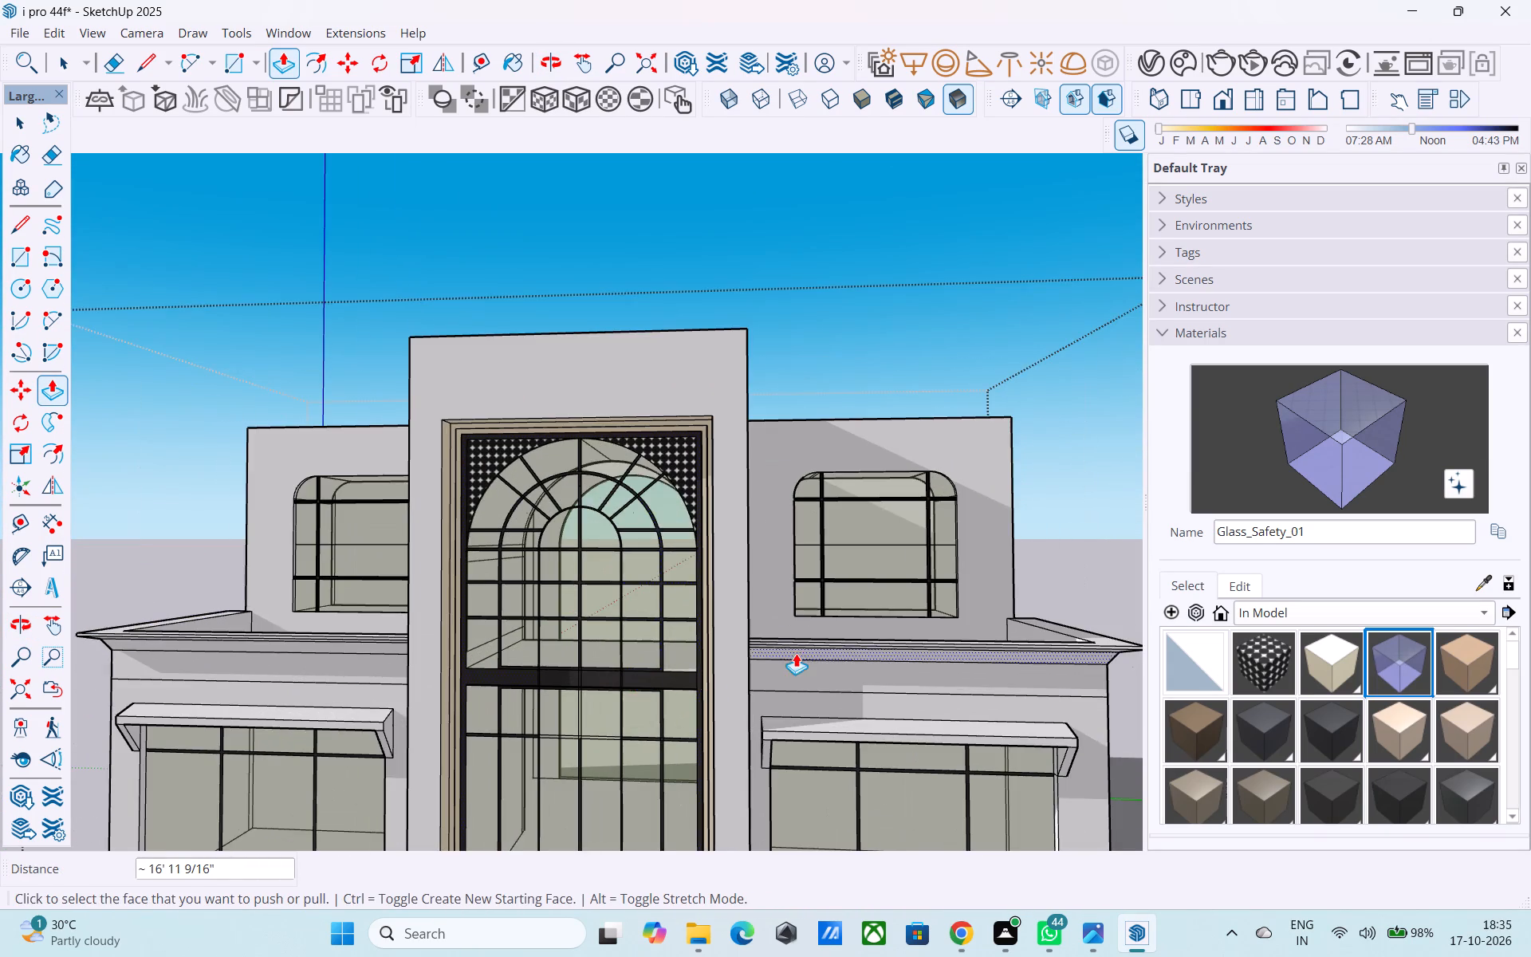
middle_drag(800, 650, 617, 660)
scroll(619, 668, up, 1)
scroll(618, 658, down, 6)
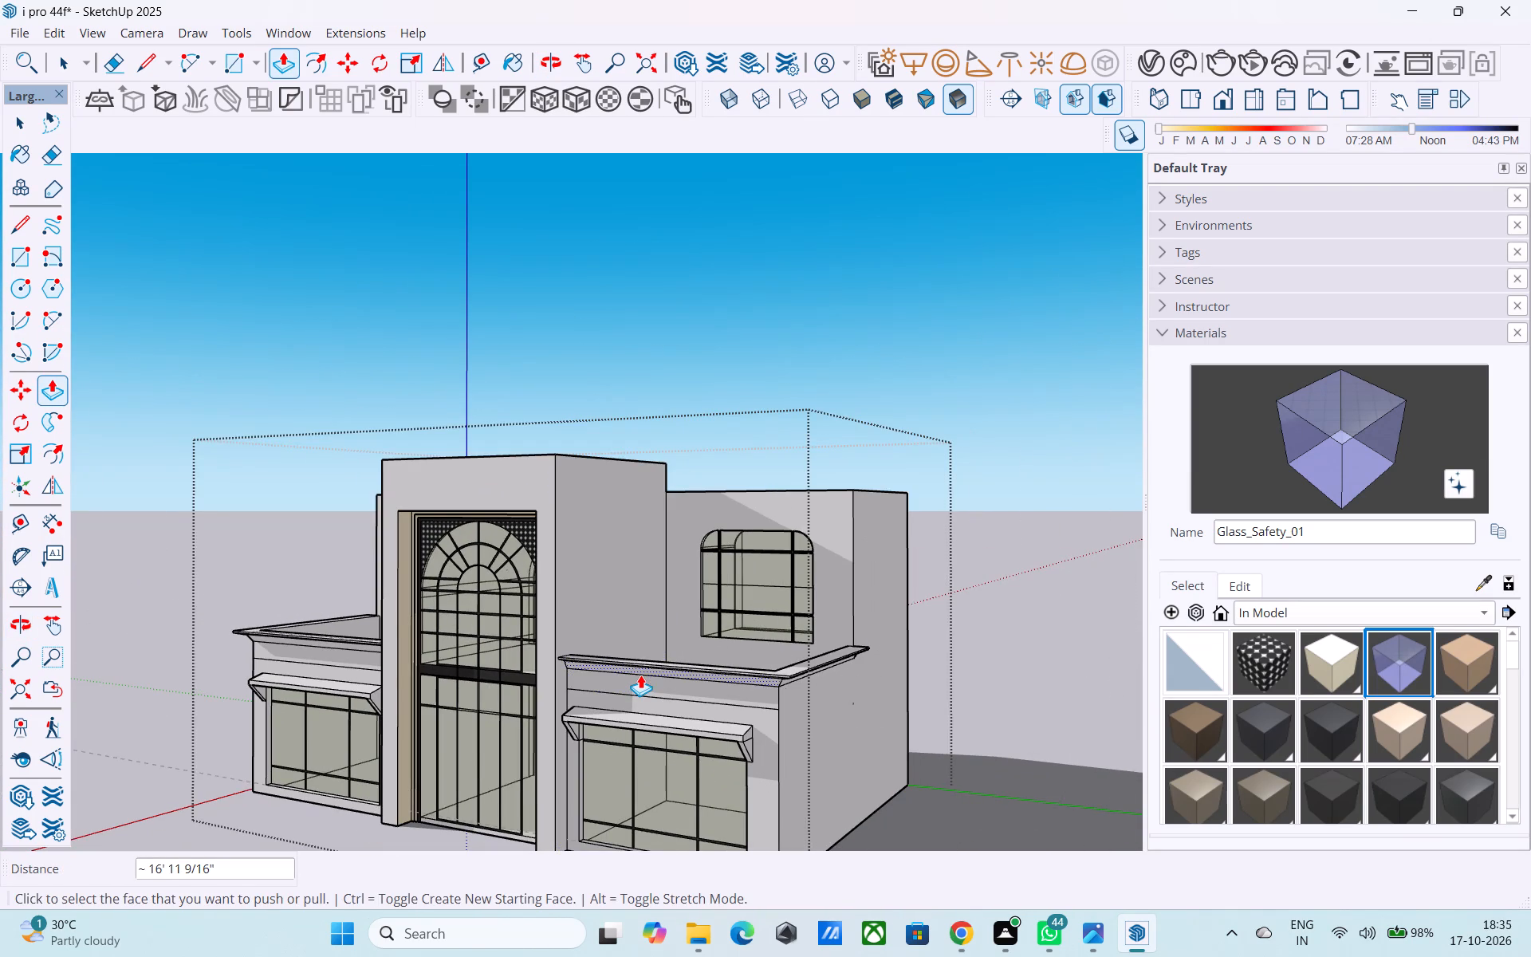
scroll(640, 675, down, 1)
middle_drag(644, 673, 648, 557)
middle_drag(750, 590, 653, 513)
scroll(701, 517, up, 3)
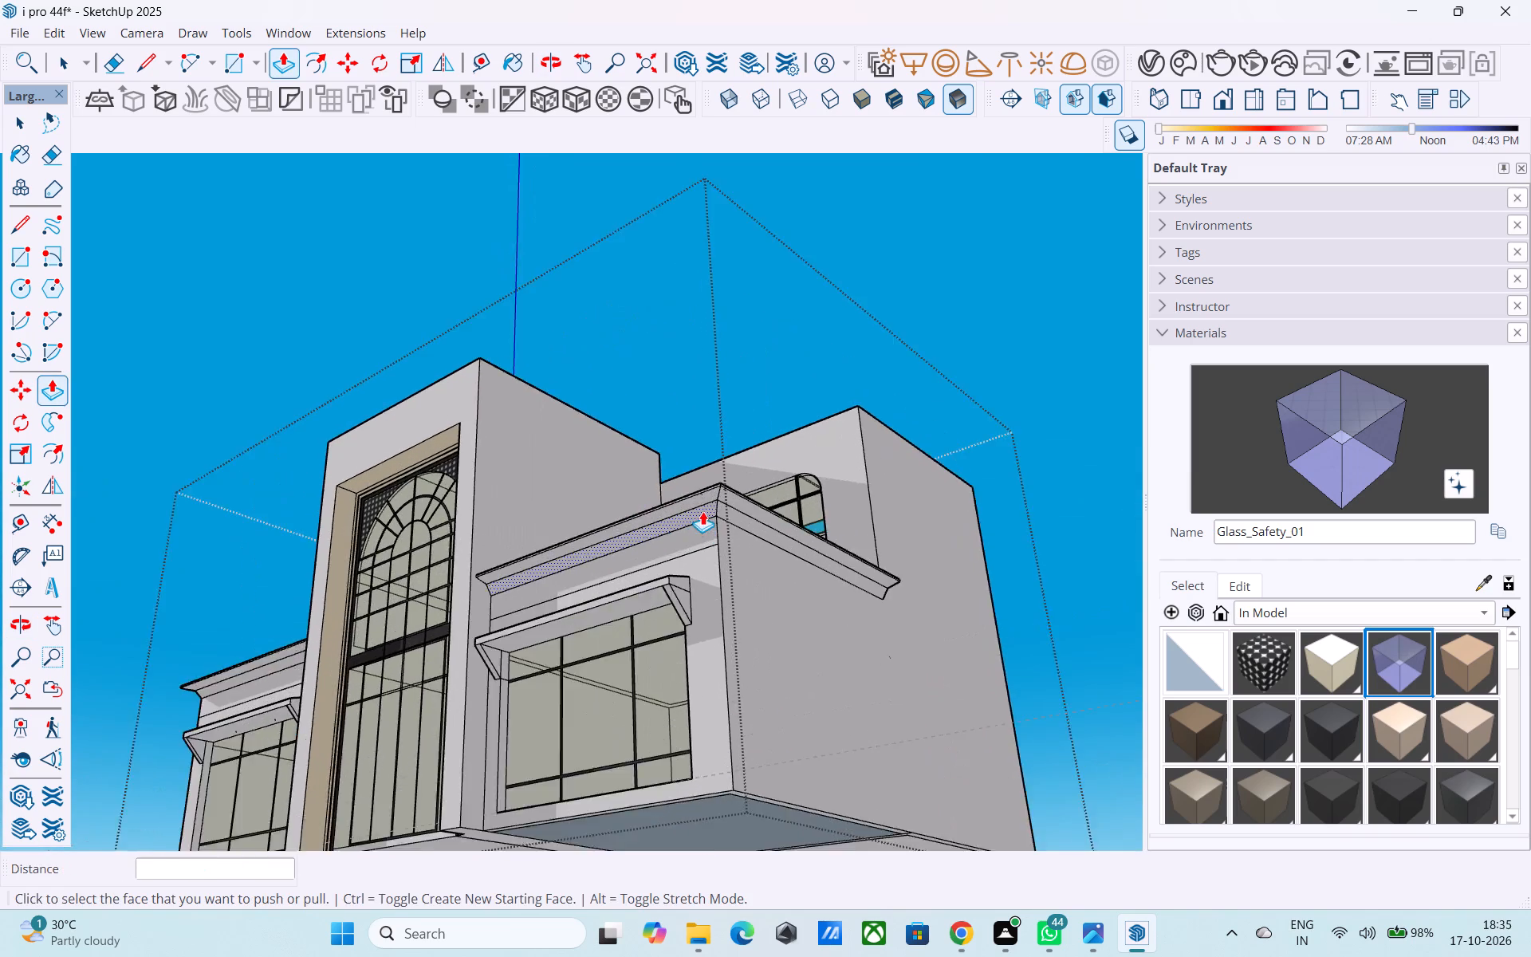
scroll(703, 511, up, 7)
middle_drag(711, 518, 886, 583)
scroll(887, 583, down, 5)
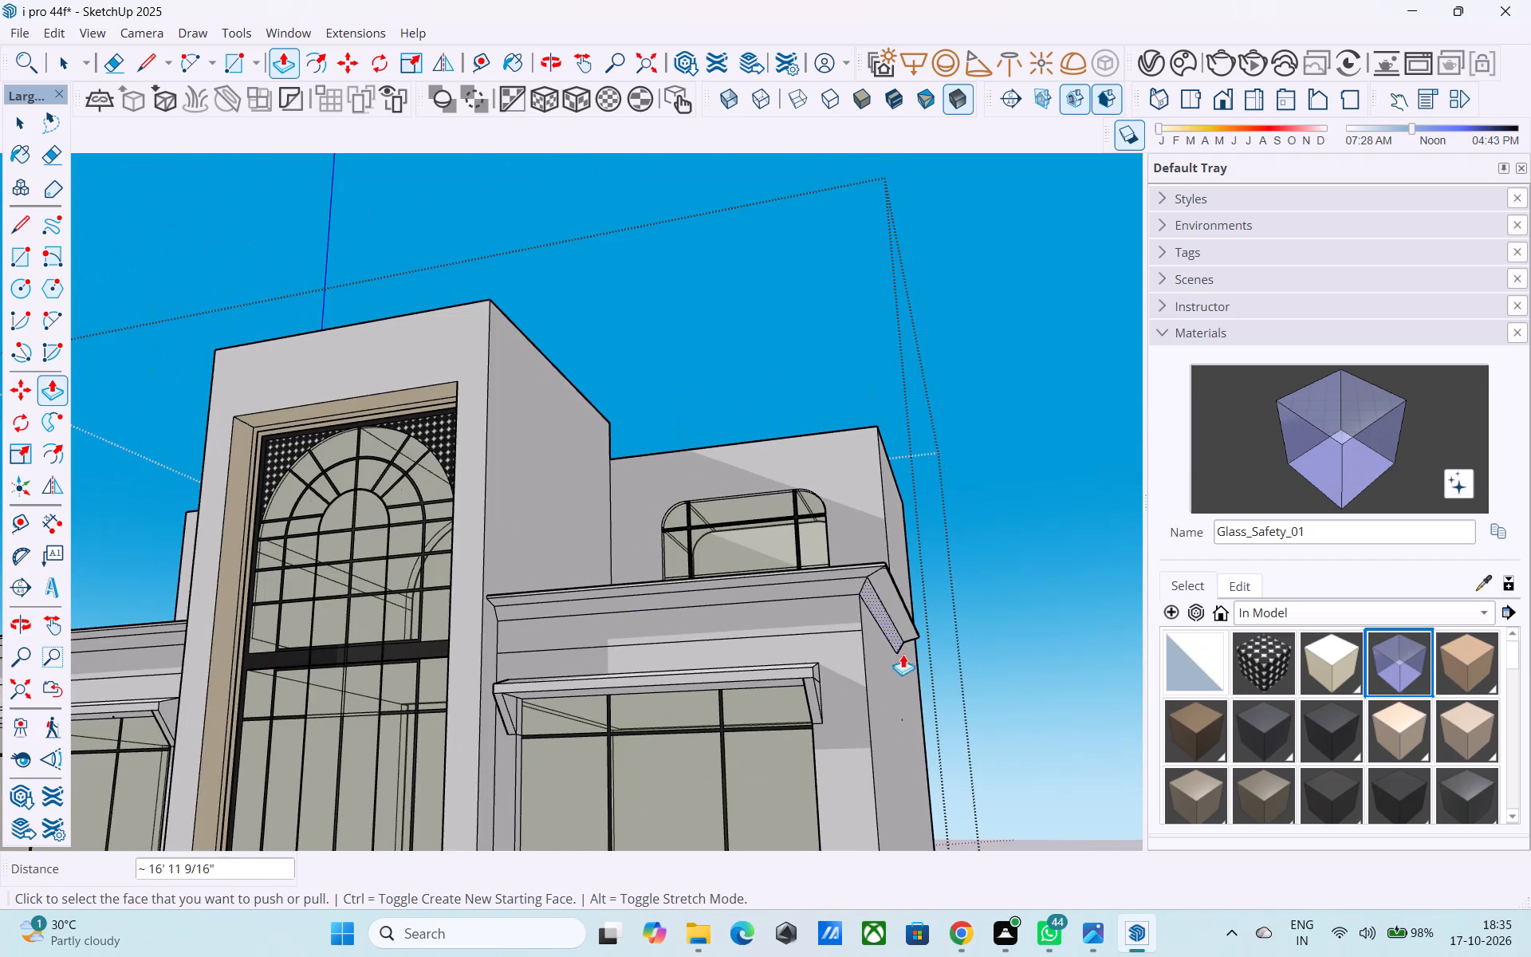
middle_drag(730, 695, 826, 692)
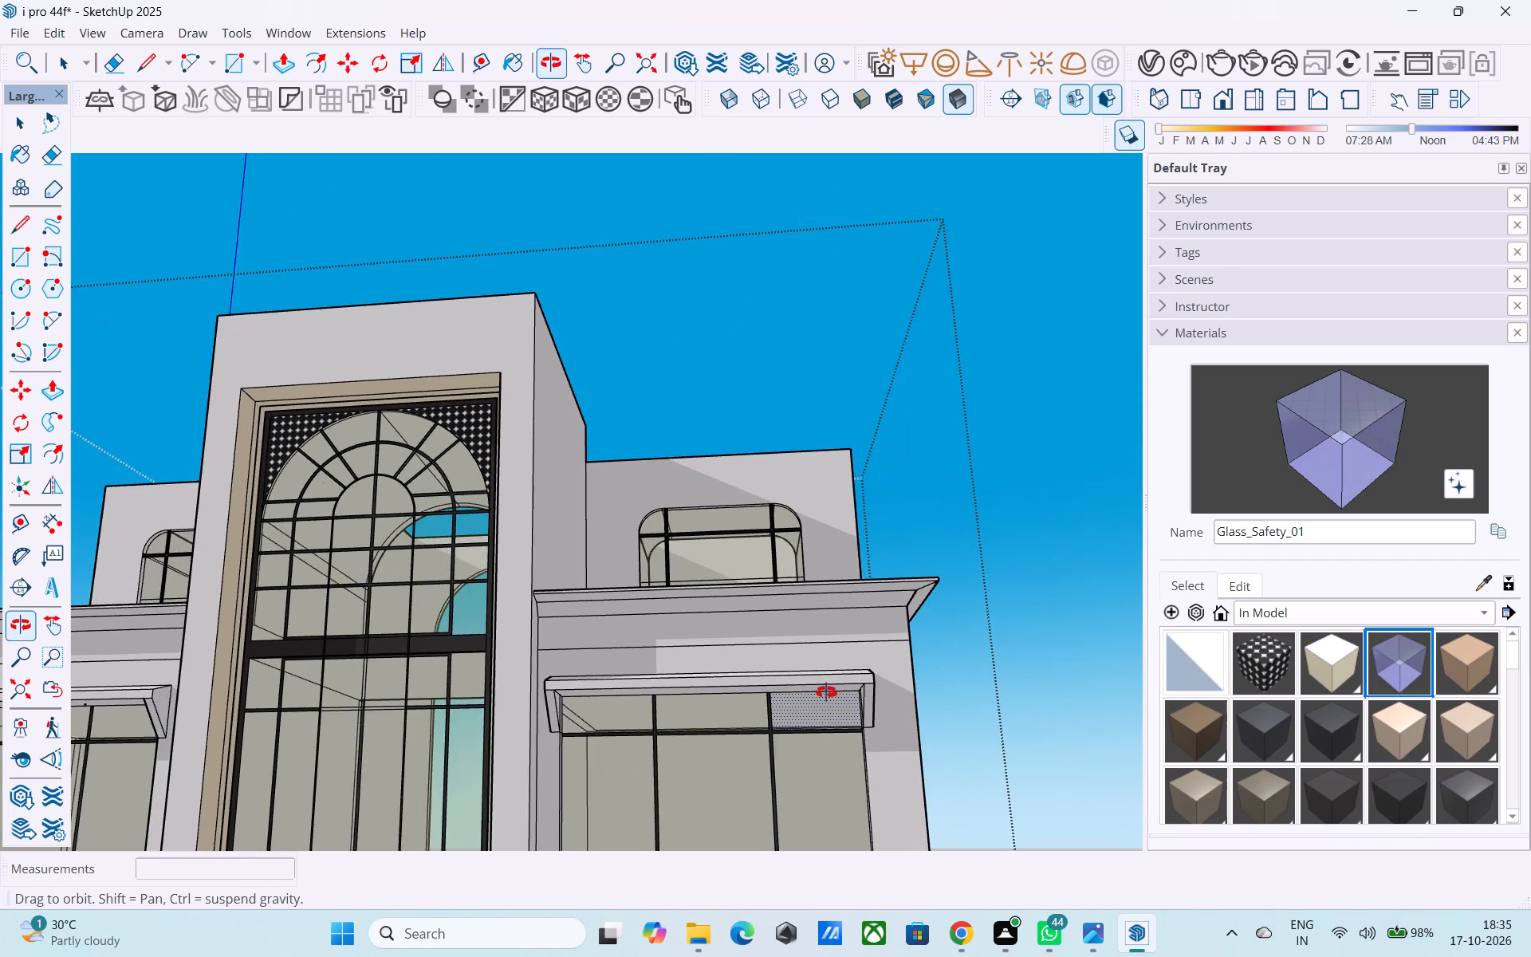
middle_drag(826, 692, 904, 692)
middle_drag(747, 664, 759, 742)
scroll(833, 569, down, 6)
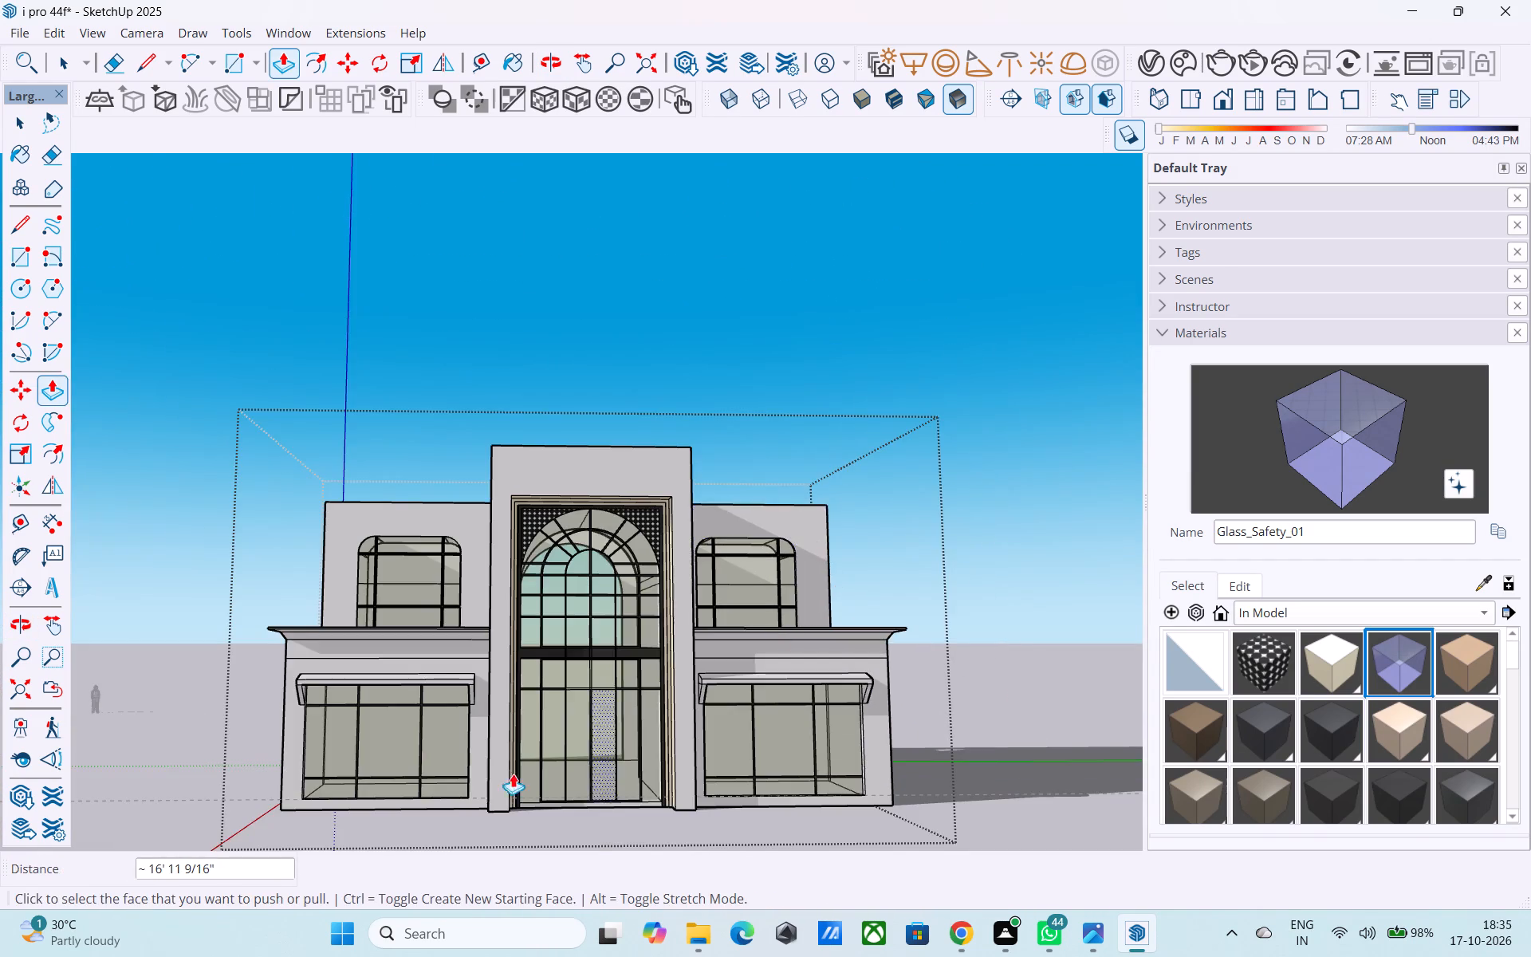
middle_drag(431, 770, 431, 865)
scroll(368, 770, up, 9)
middle_drag(356, 744, 510, 782)
scroll(511, 771, down, 2)
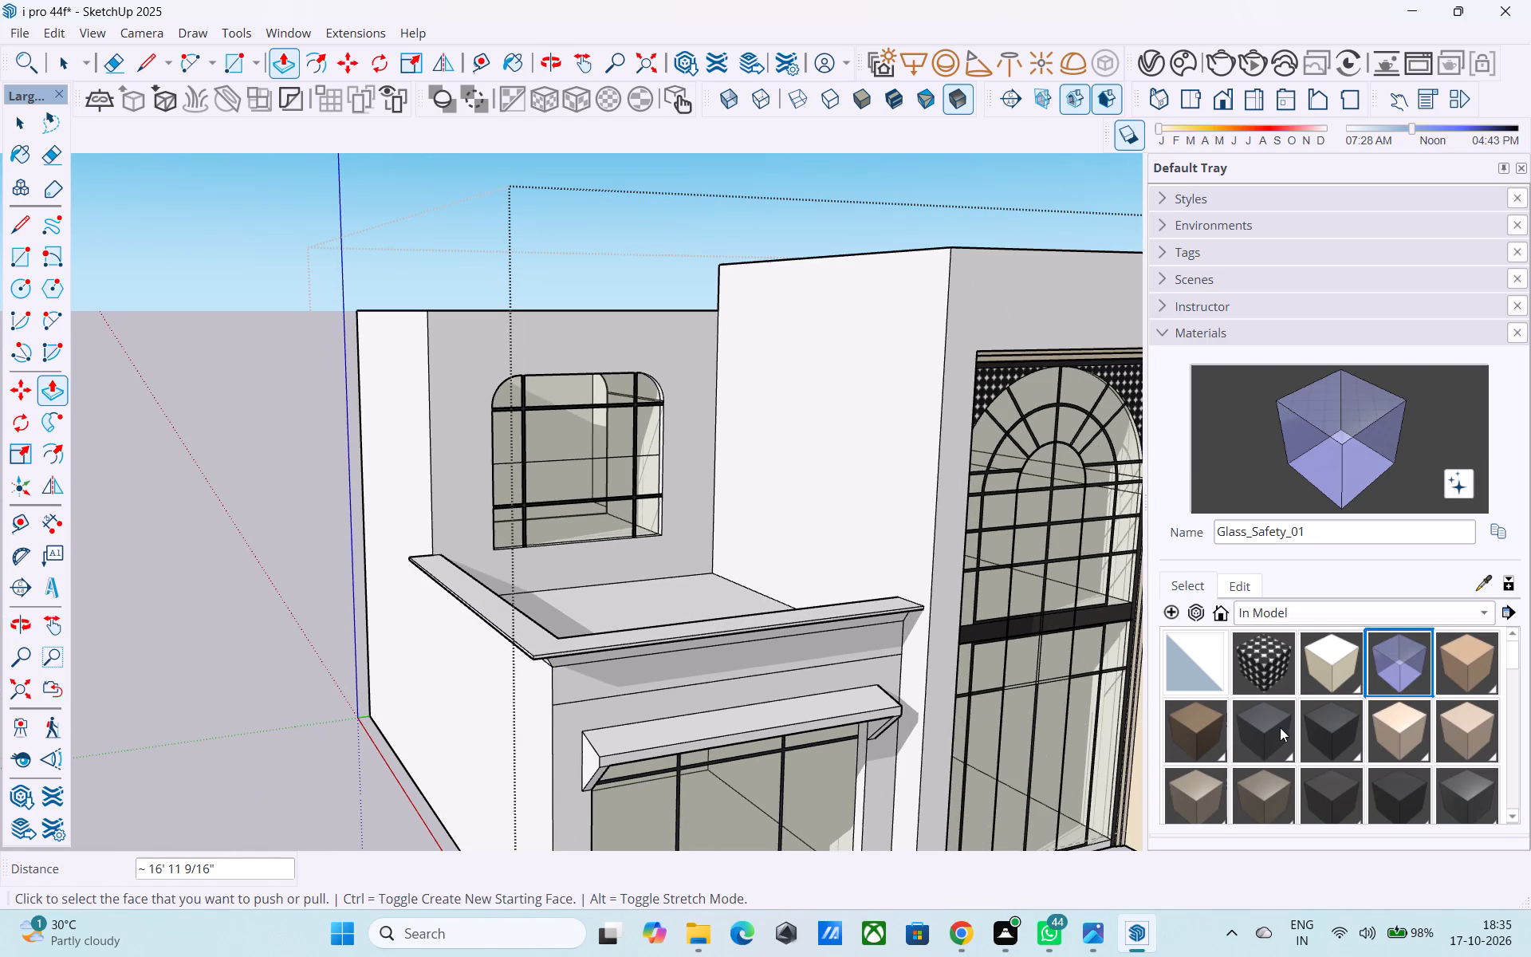
middle_drag(921, 756, 868, 738)
Paint the left wing canopy's sloped top and outer end face with Roofing_02_1K from the Roofing materials.
scroll(1267, 687, down, 5)
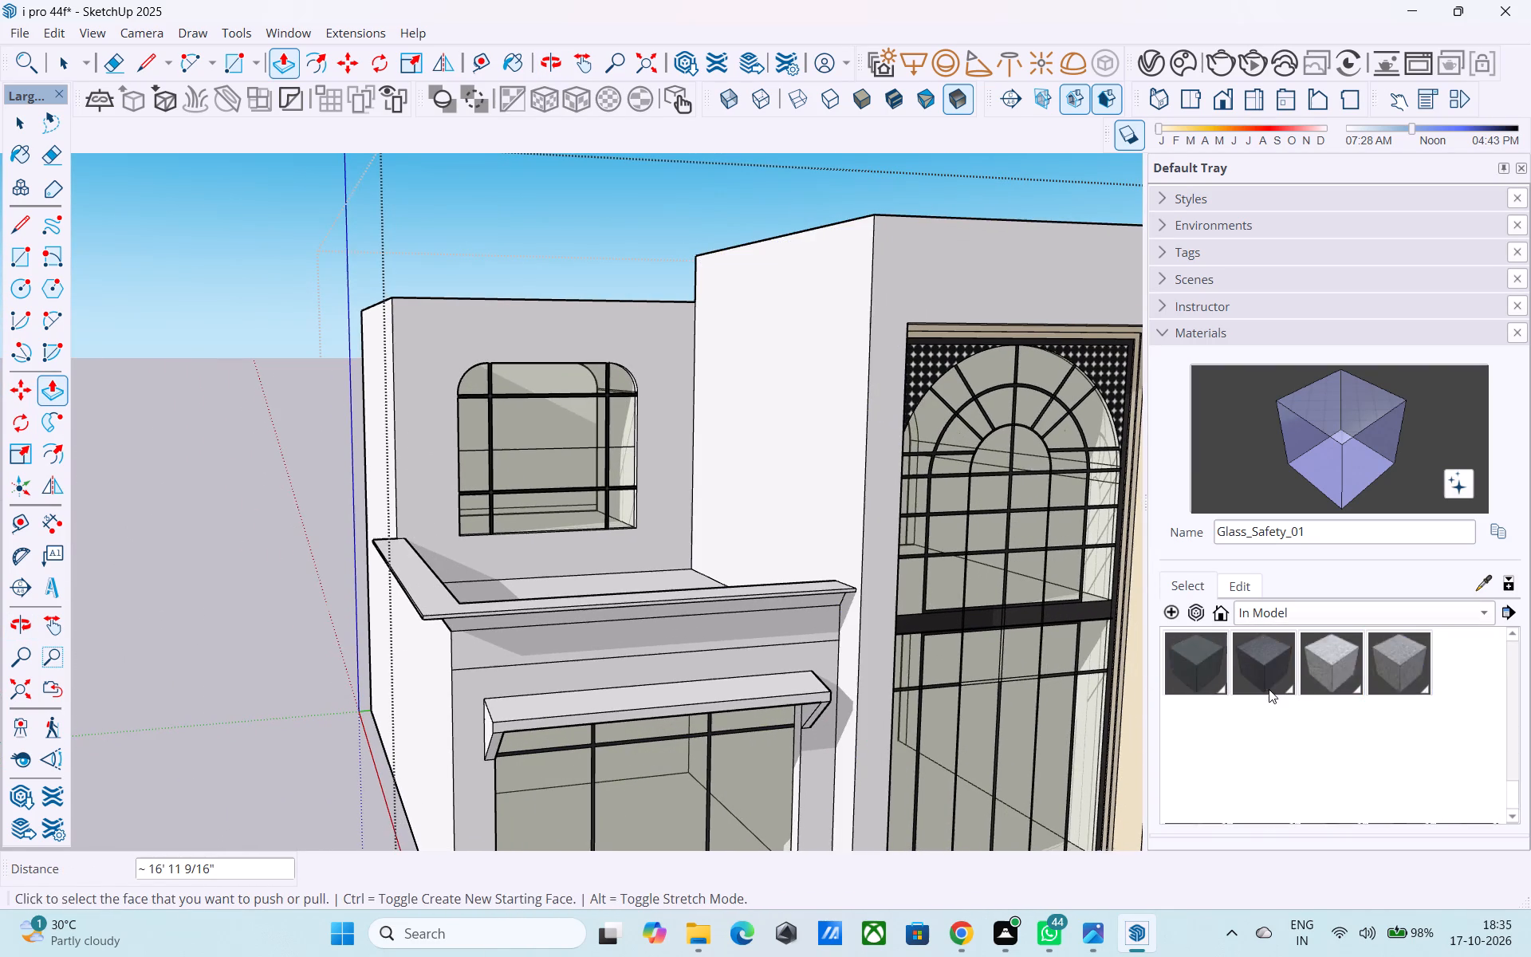
scroll(1268, 680, up, 3)
click(1259, 614)
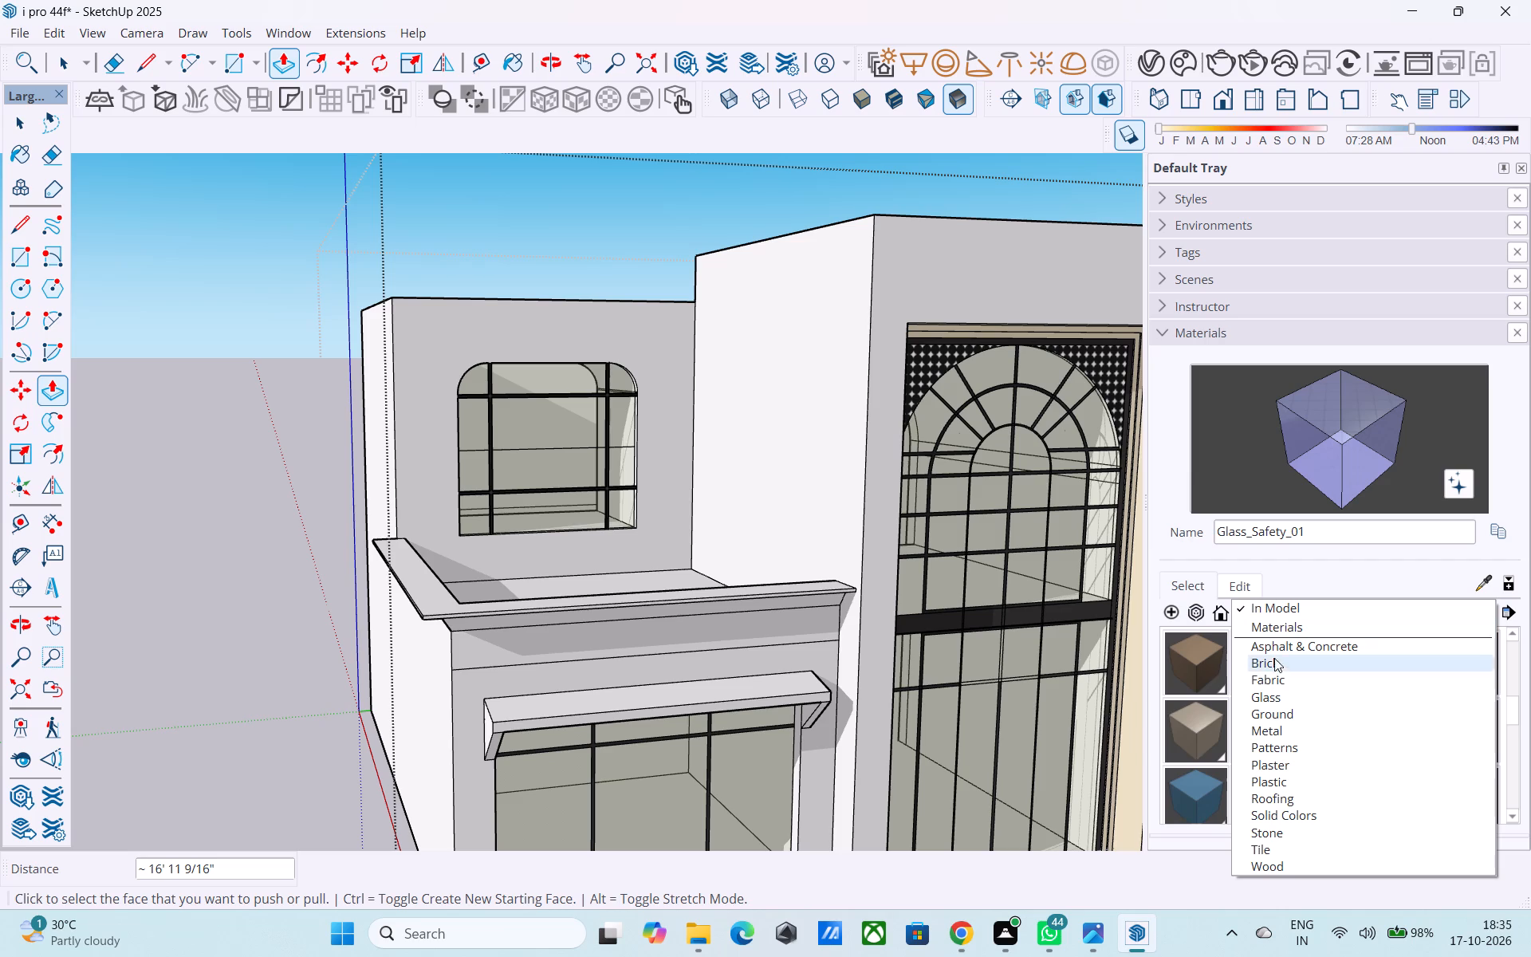
click(1294, 794)
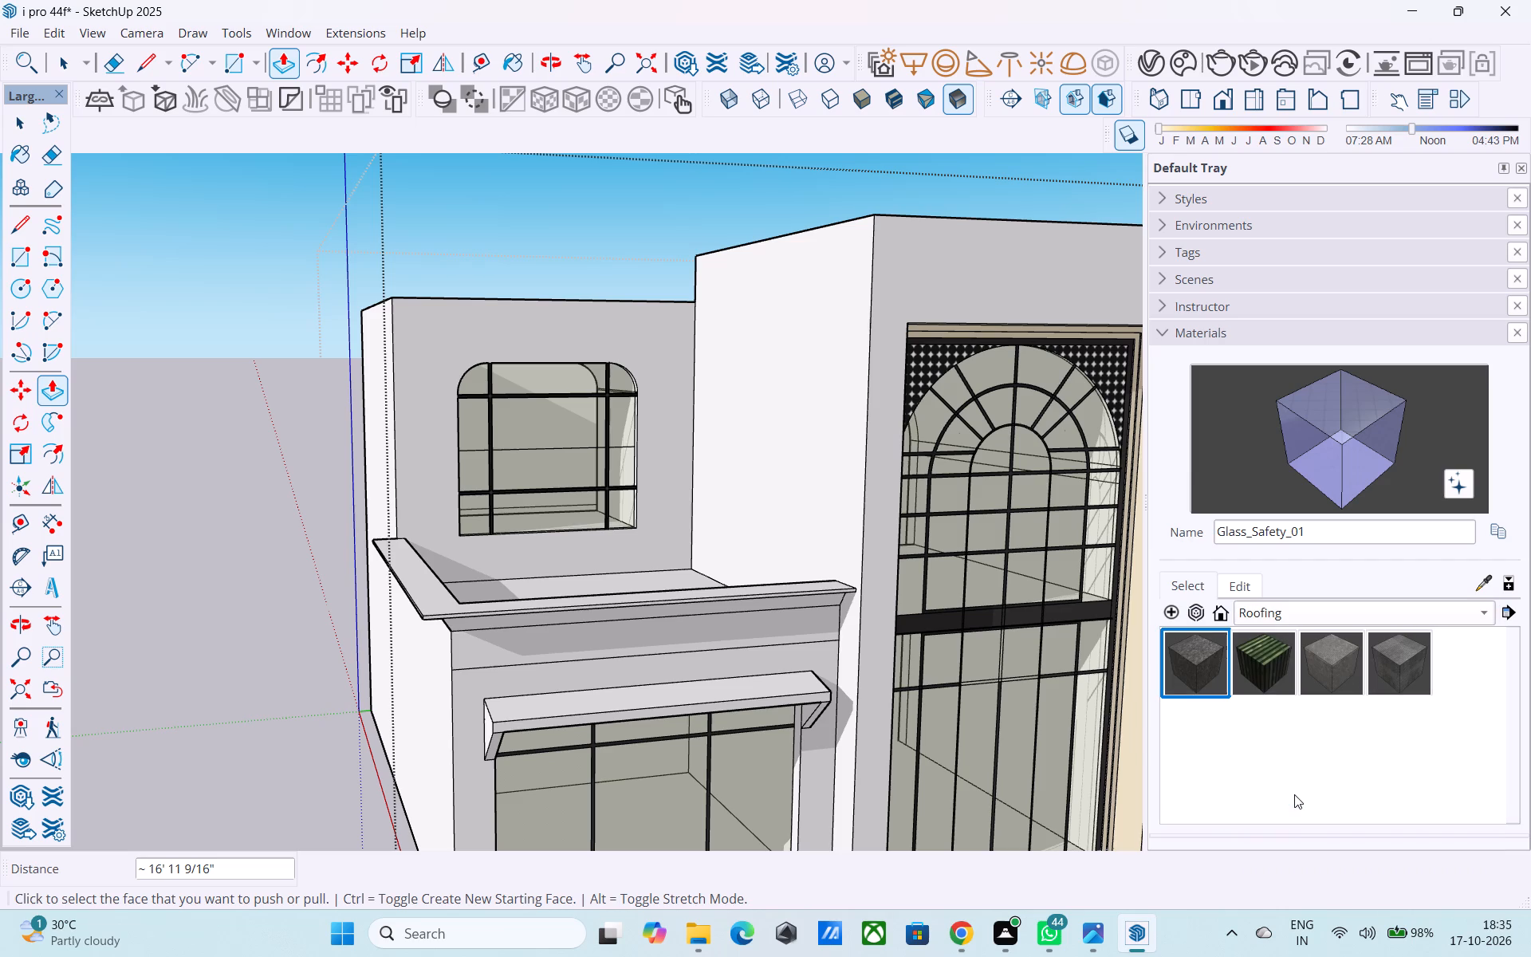
click(1260, 670)
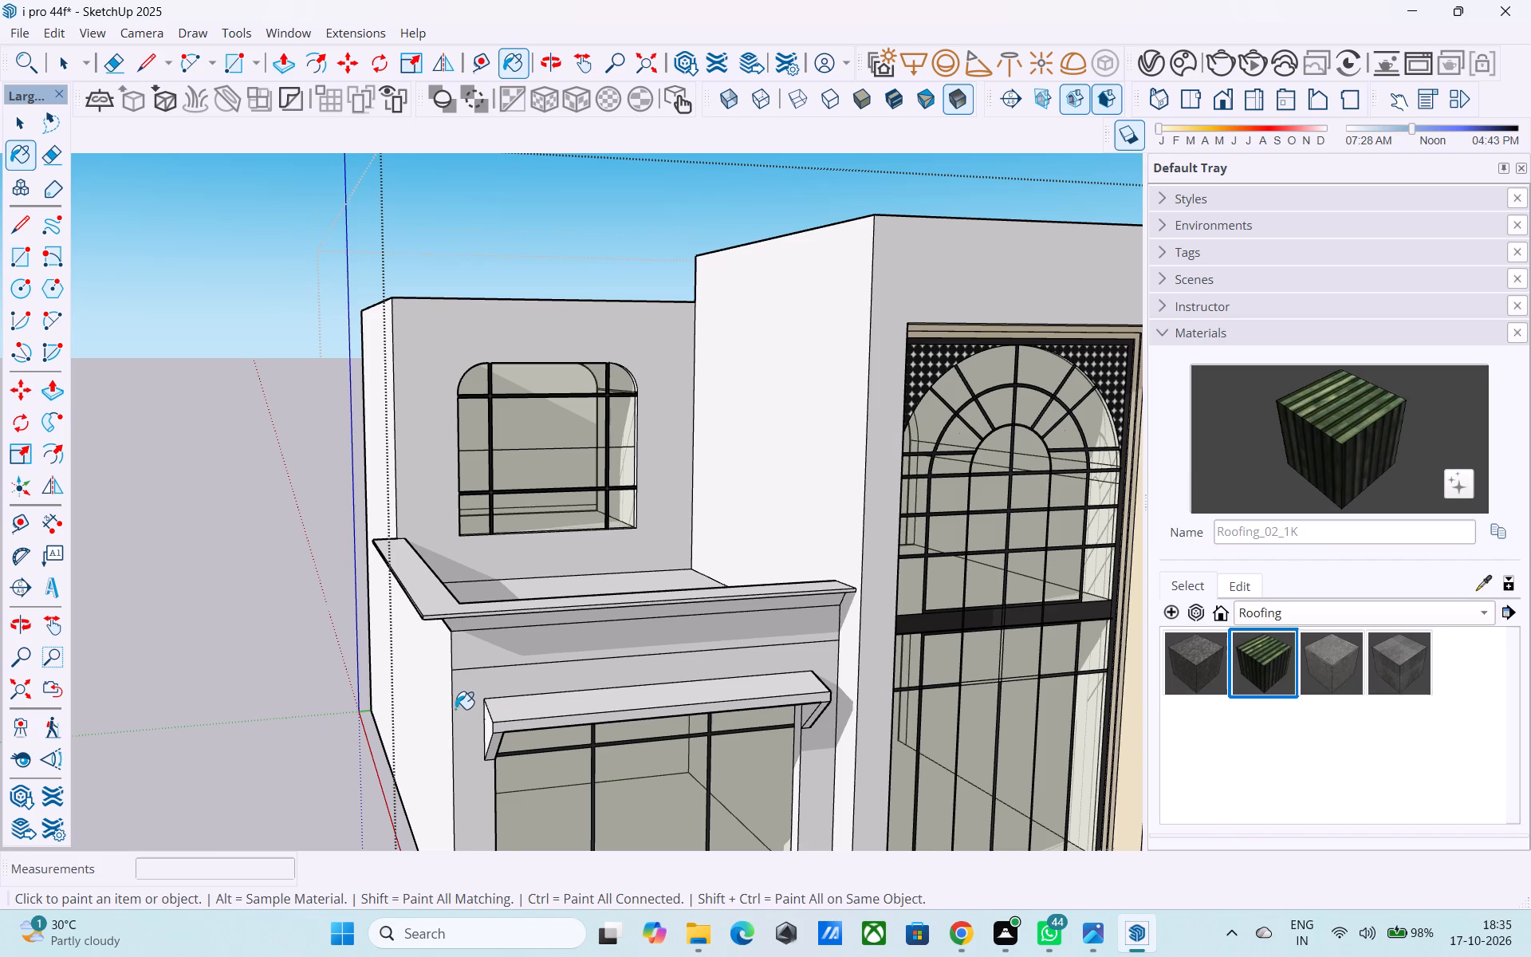
scroll(455, 709, up, 4)
click(573, 713)
middle_click(529, 728)
scroll(530, 728, up, 7)
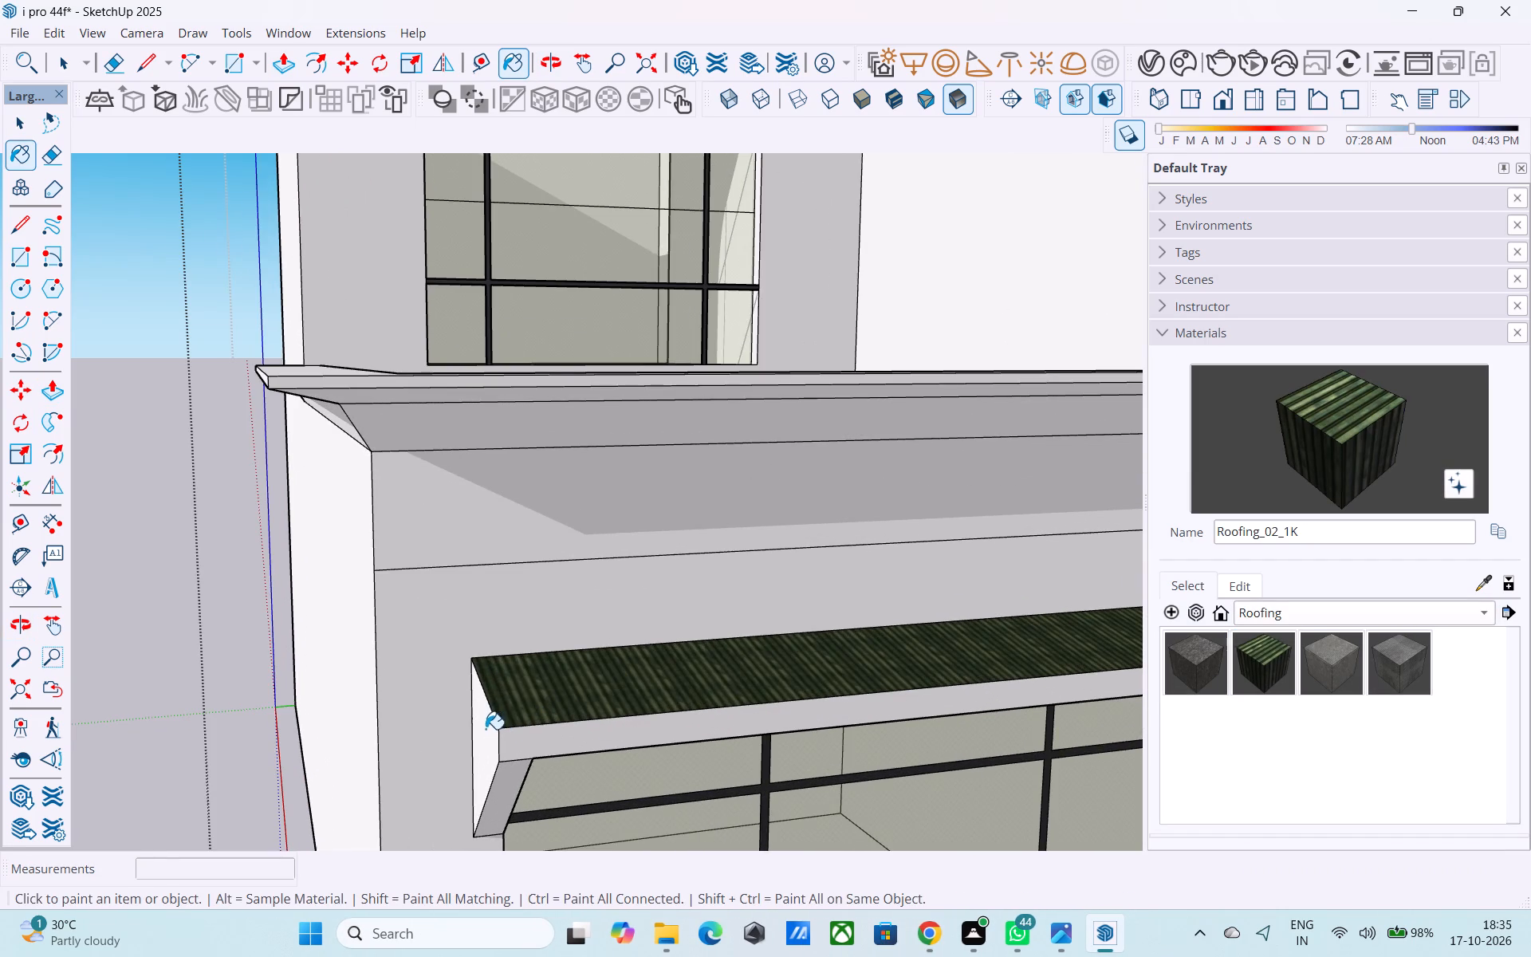
click(486, 728)
Paint the left canopy's front face, the outer bracket's front and the tower-side bracket's sloped and inner faces with Roofing_02_1K.
middle_drag(530, 766, 455, 704)
scroll(455, 704, up, 1)
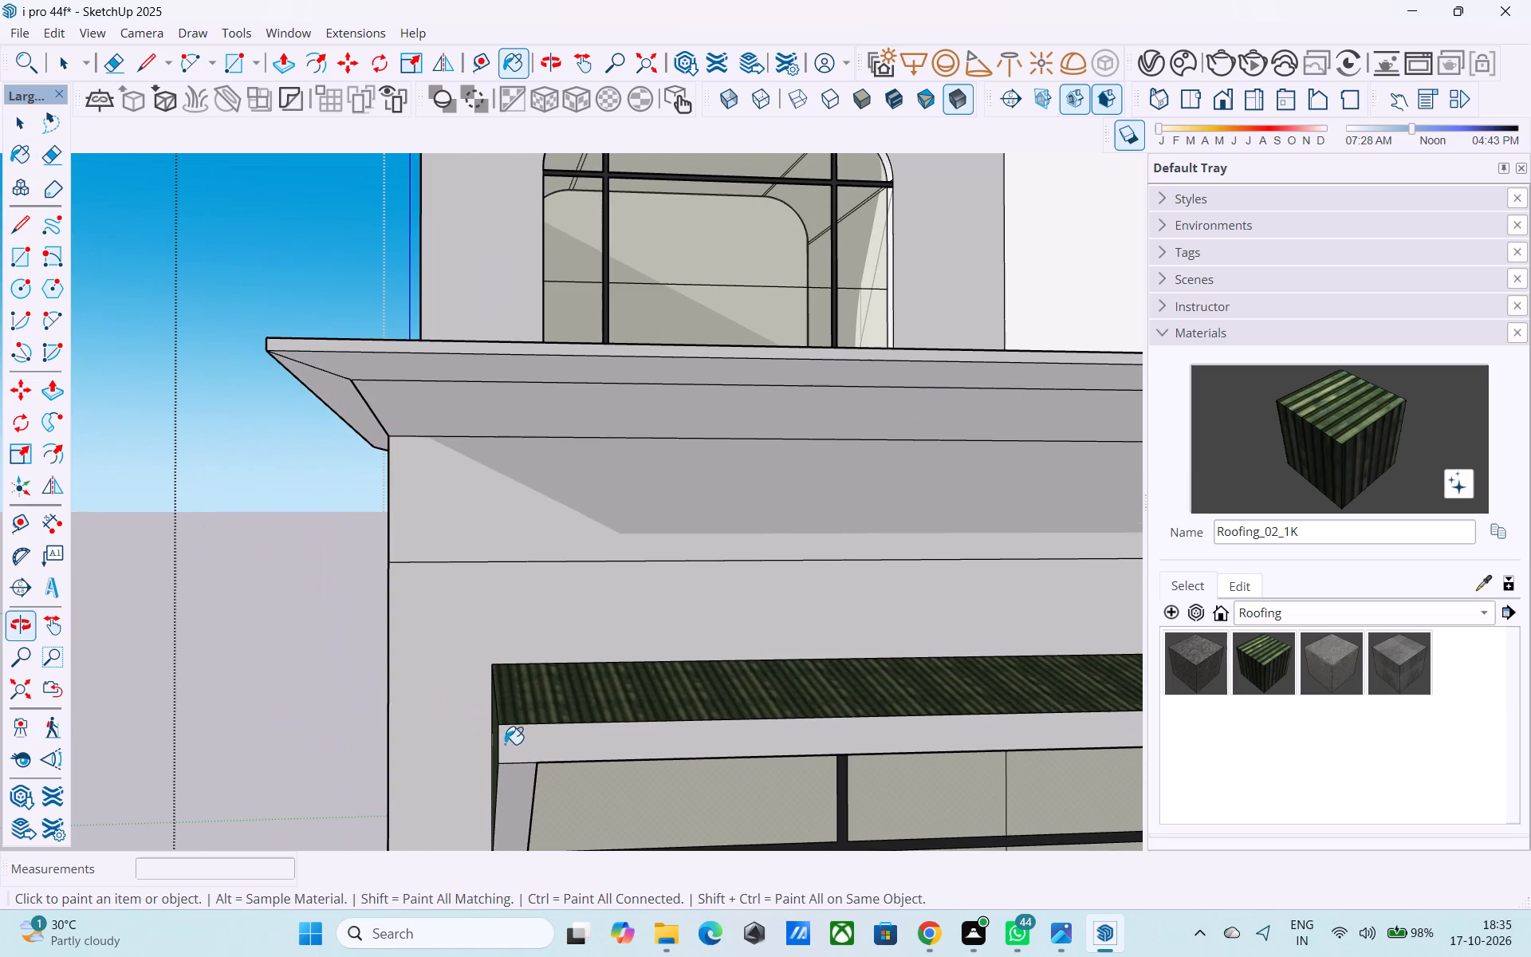
click(506, 743)
click(518, 776)
scroll(435, 745, down, 11)
scroll(769, 756, up, 8)
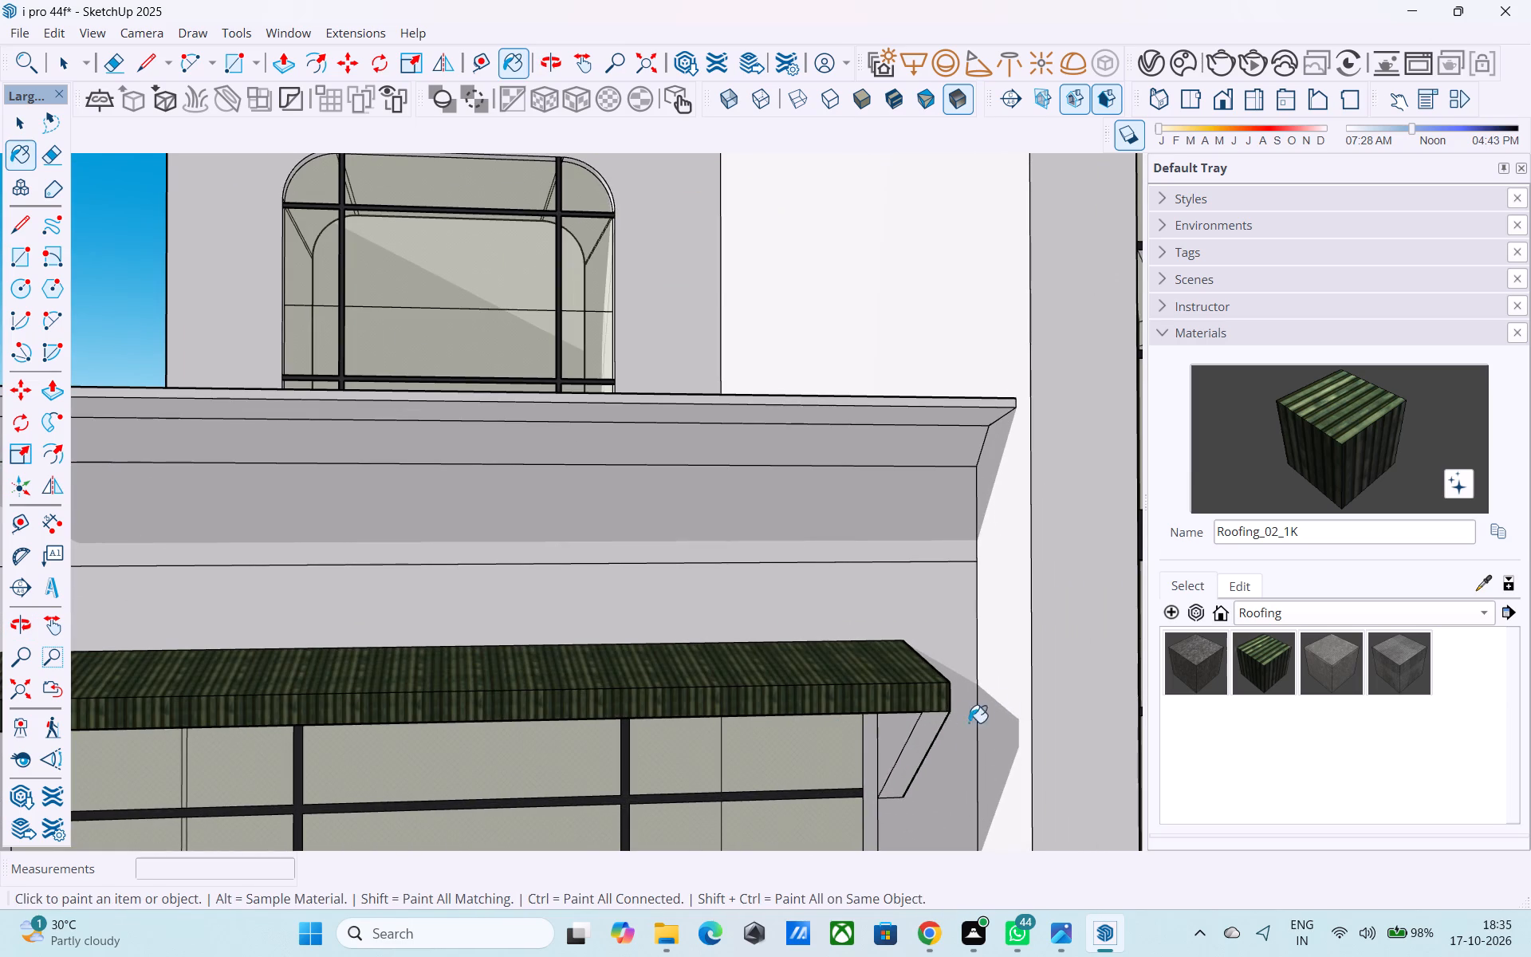
click(928, 727)
click(901, 727)
scroll(571, 756, down, 18)
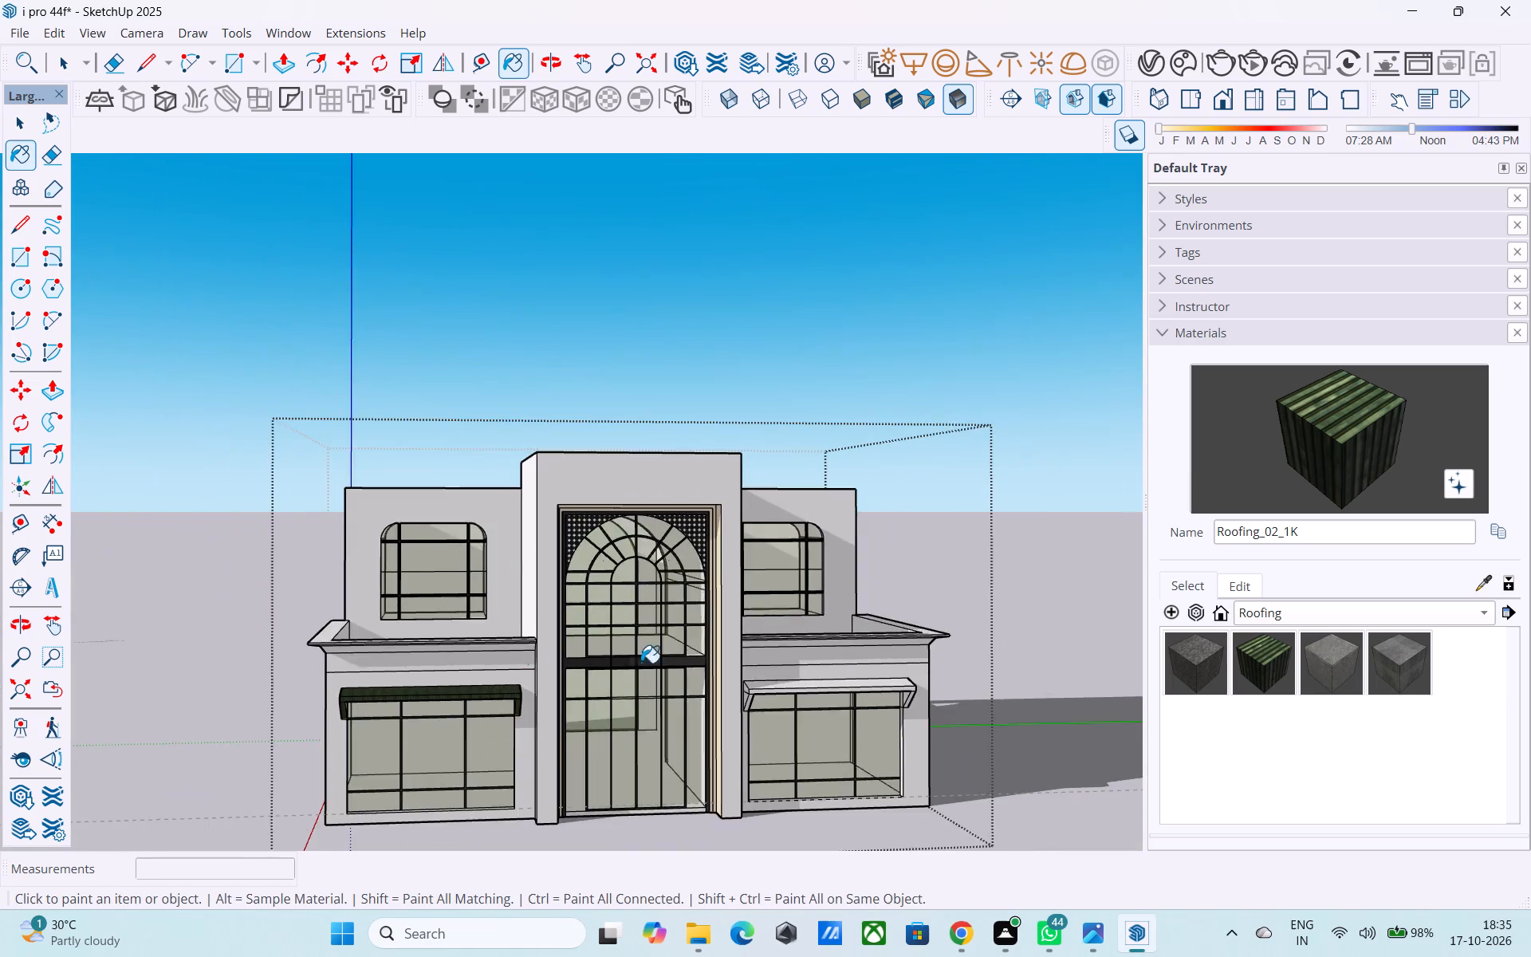
Paint the right canopy's front face, sloped top, and tower-side end and bracket with Roofing_02_1K.
scroll(924, 627, up, 8)
middle_drag(744, 766, 704, 715)
scroll(595, 746, up, 8)
click(382, 634)
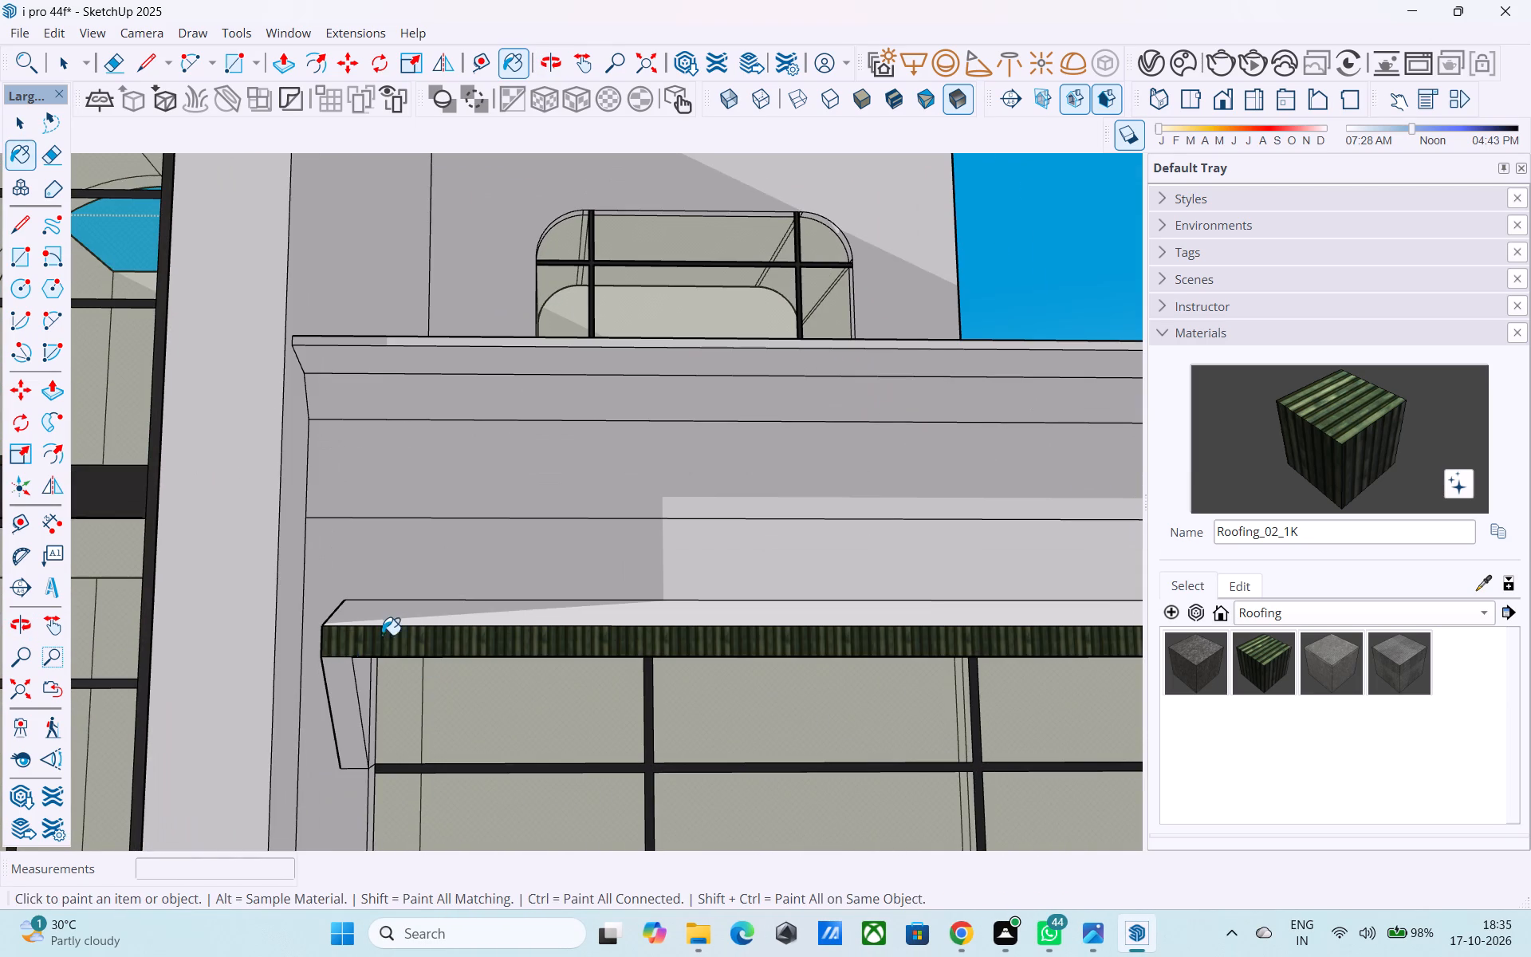
click(340, 670)
click(376, 619)
scroll(376, 619, down, 3)
middle_drag(391, 624, 478, 642)
scroll(562, 672, up, 4)
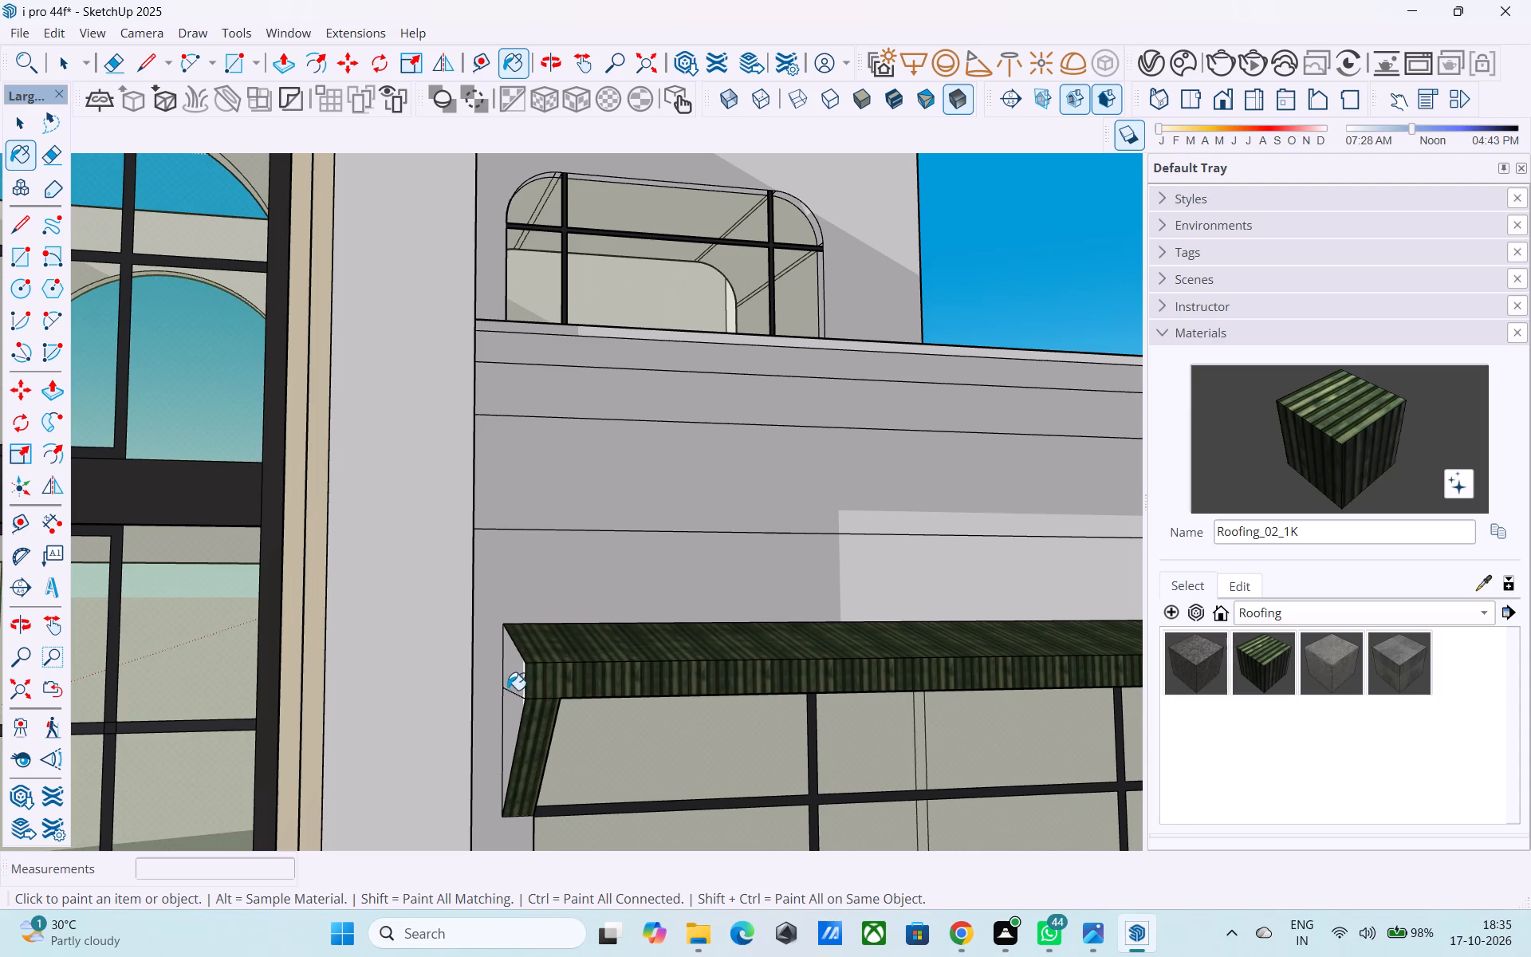
click(514, 693)
click(512, 703)
click(514, 684)
scroll(509, 683, down, 8)
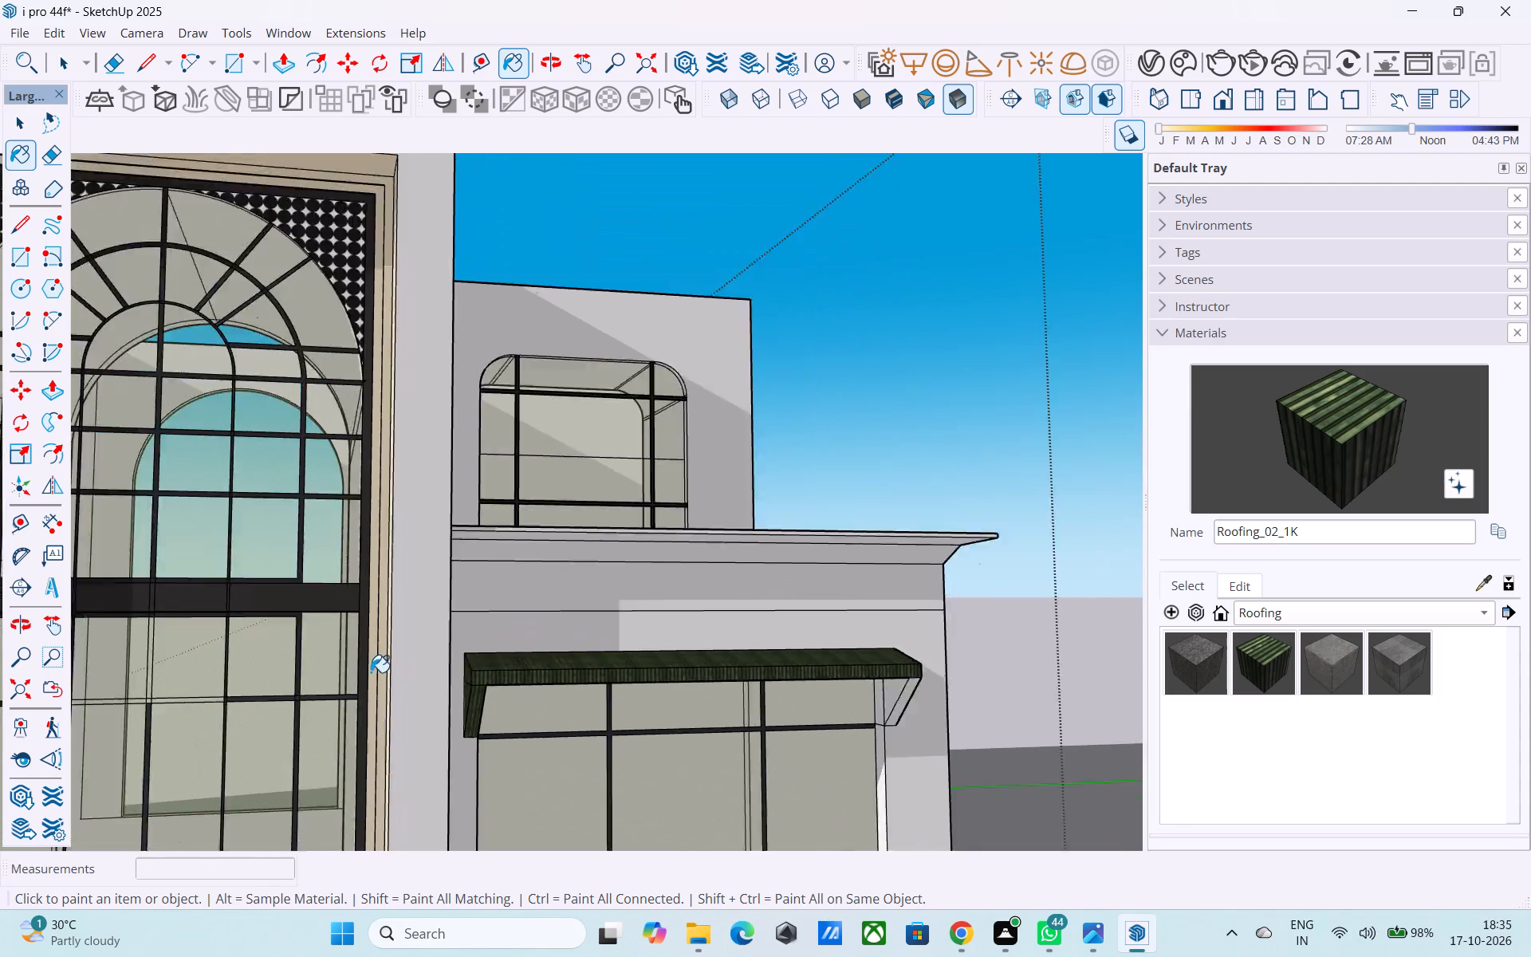
Paint the right canopy's outer bracket, outer end face and underside with Roofing_02_1K.
scroll(371, 672, down, 7)
middle_drag(667, 712, 518, 668)
scroll(522, 666, up, 10)
click(581, 647)
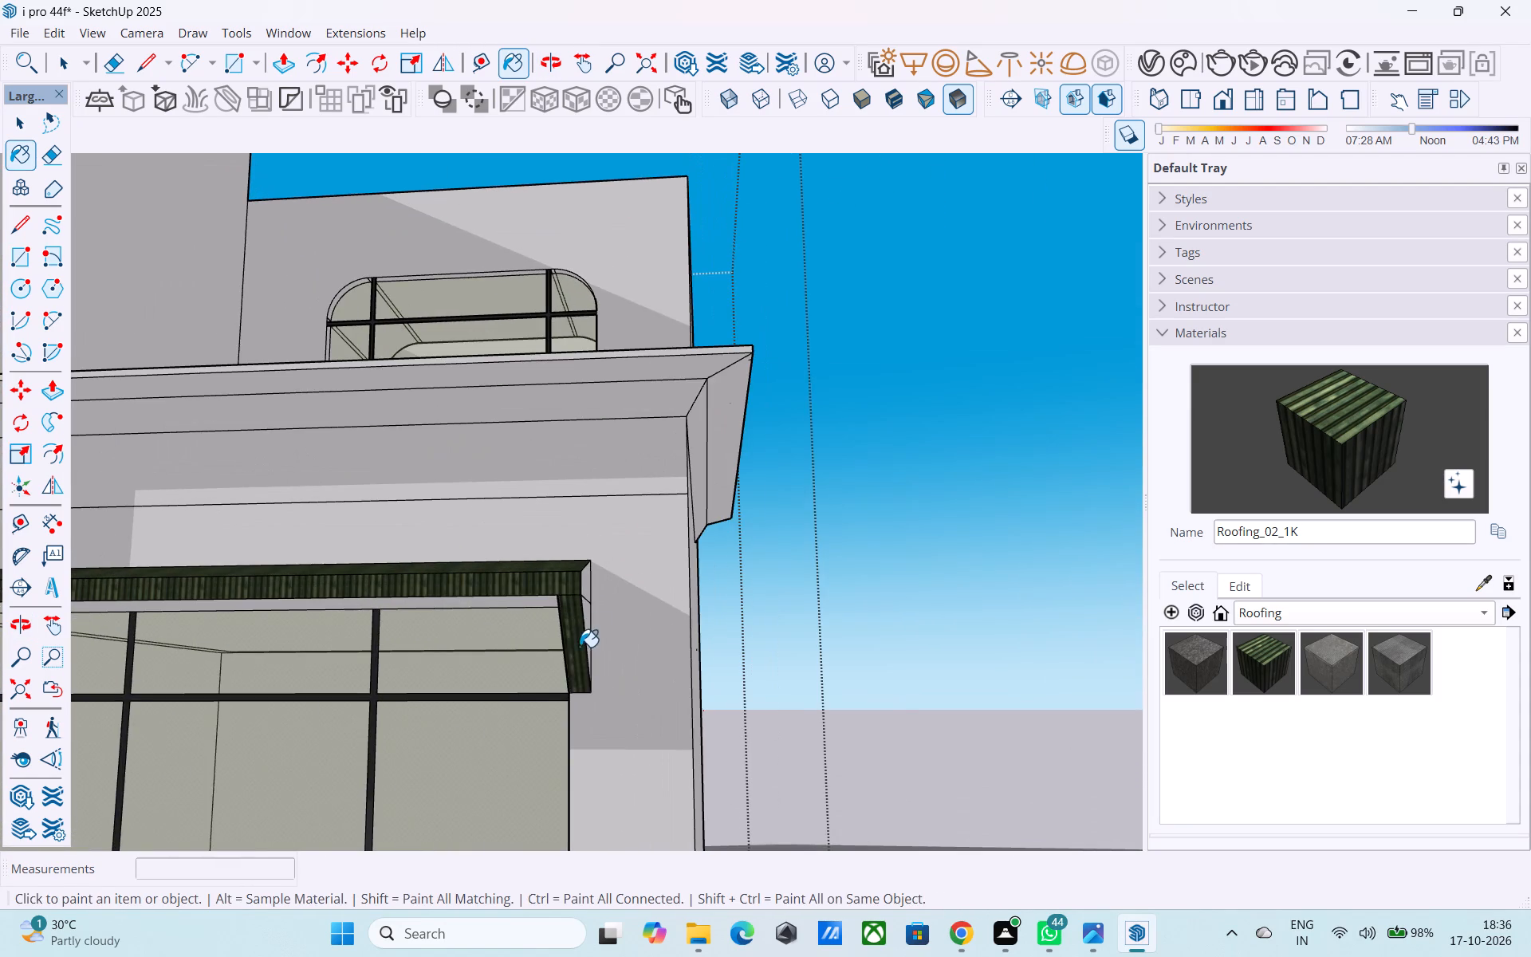
middle_drag(583, 629, 569, 627)
scroll(569, 627, up, 9)
click(544, 586)
click(529, 532)
scroll(534, 536, down, 4)
middle_drag(549, 543, 734, 498)
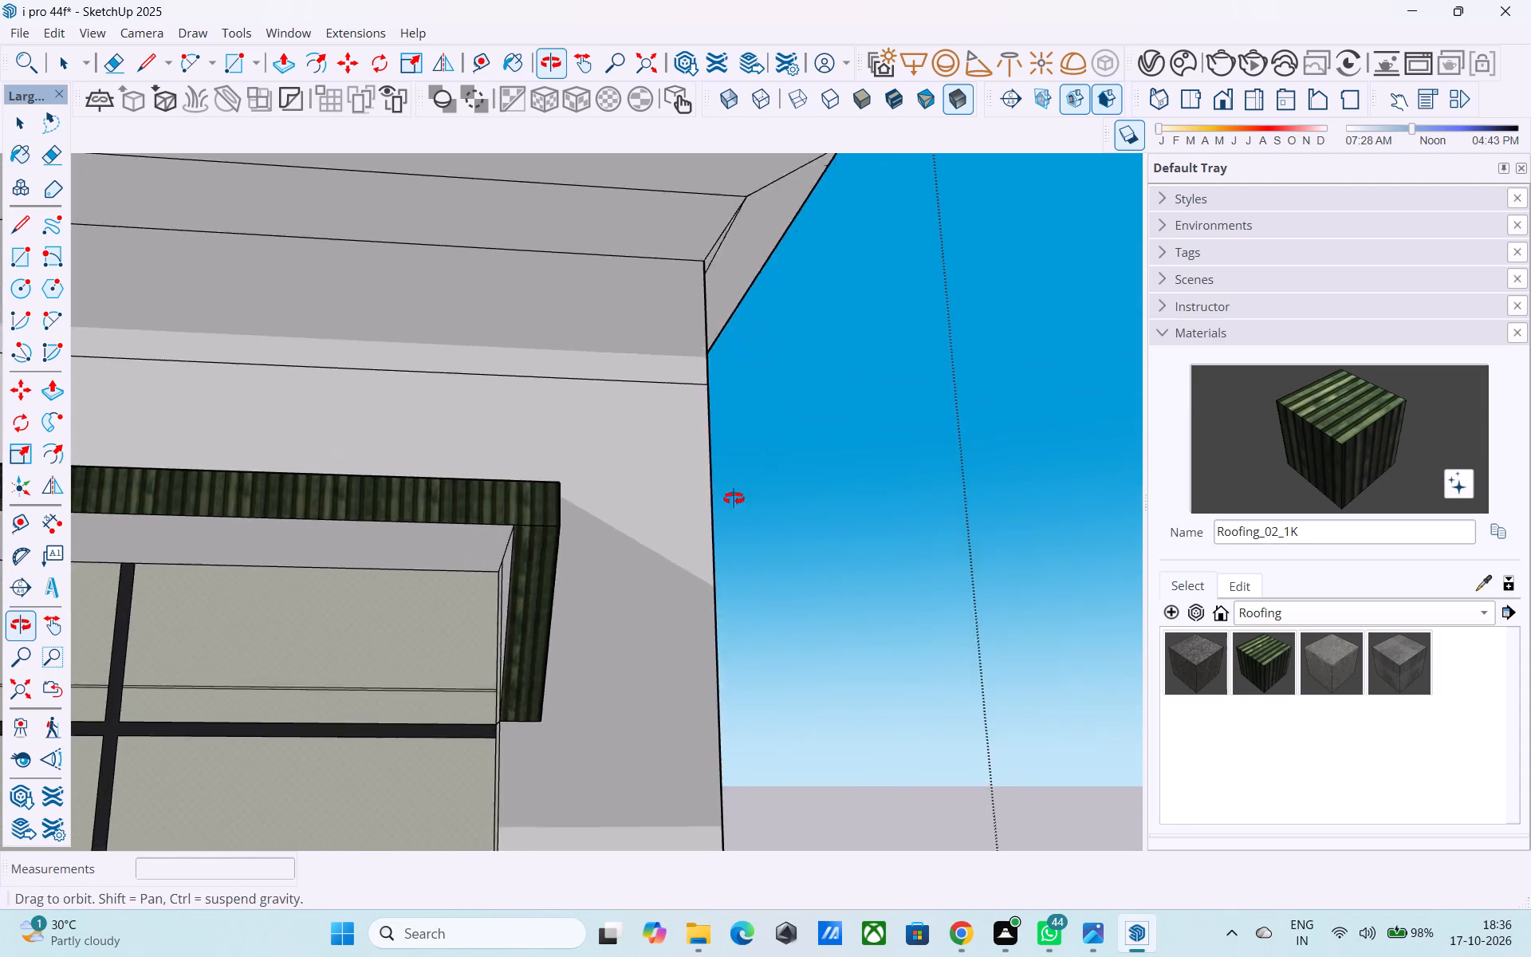
middle_drag(734, 498, 1045, 522)
click(560, 567)
click(525, 526)
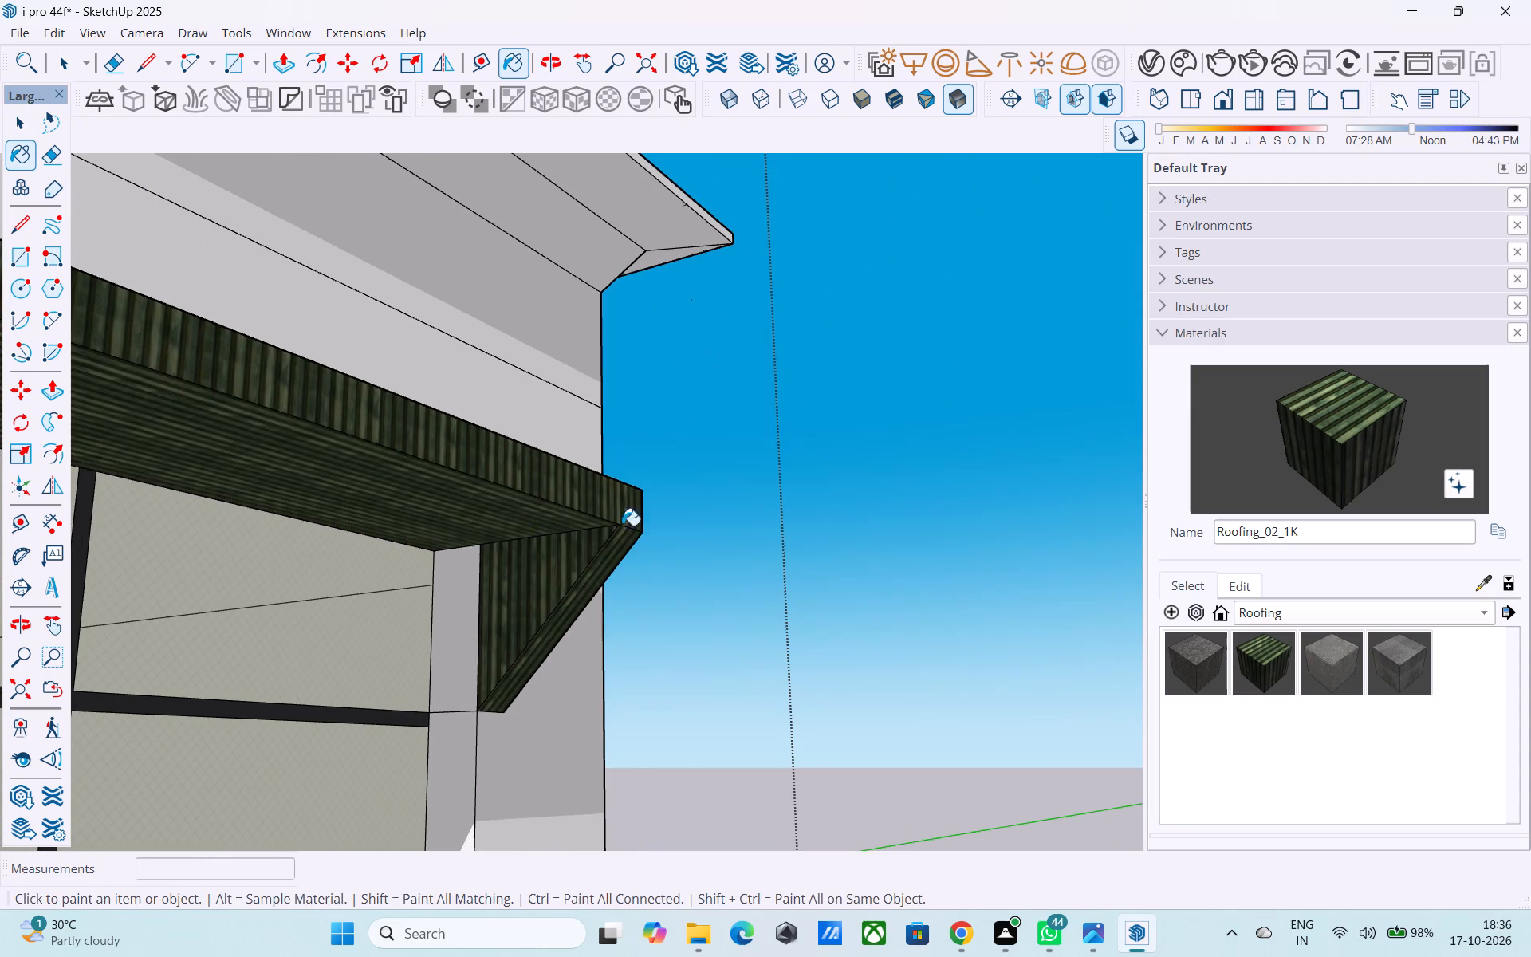
Paint the remaining unpainted faces at both ends of the left wing's canopy and brackets with Roofing_02_1K.
scroll(718, 508, down, 11)
middle_drag(836, 521, 787, 521)
scroll(852, 499, down, 16)
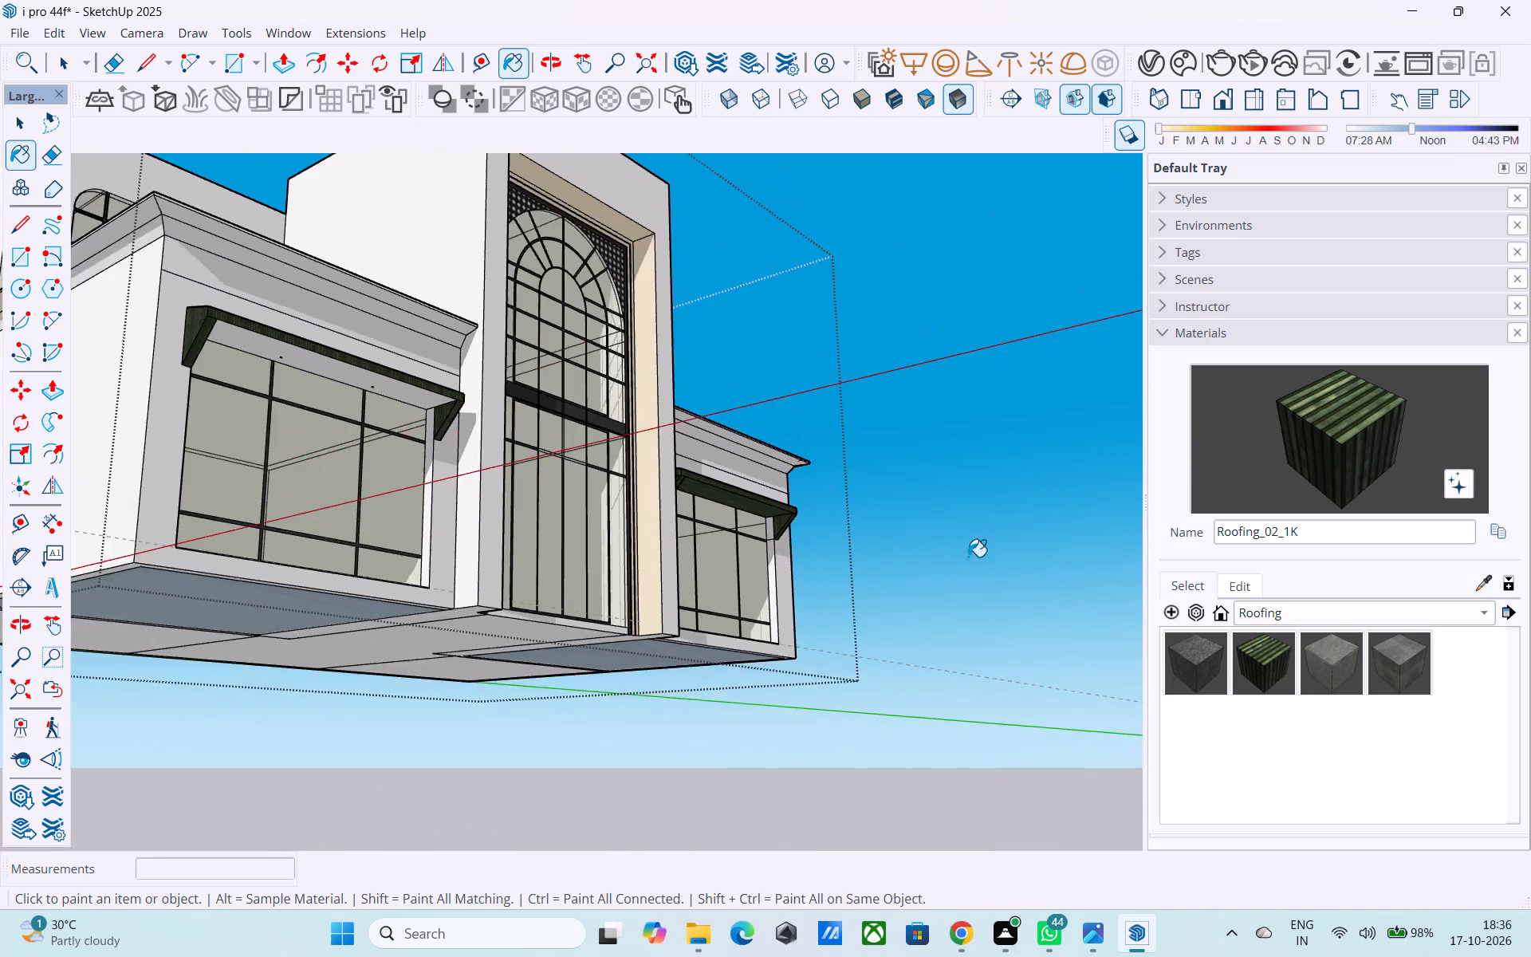
scroll(968, 557, down, 1)
scroll(460, 436, up, 7)
click(470, 400)
scroll(584, 437, up, 5)
scroll(900, 441, down, 3)
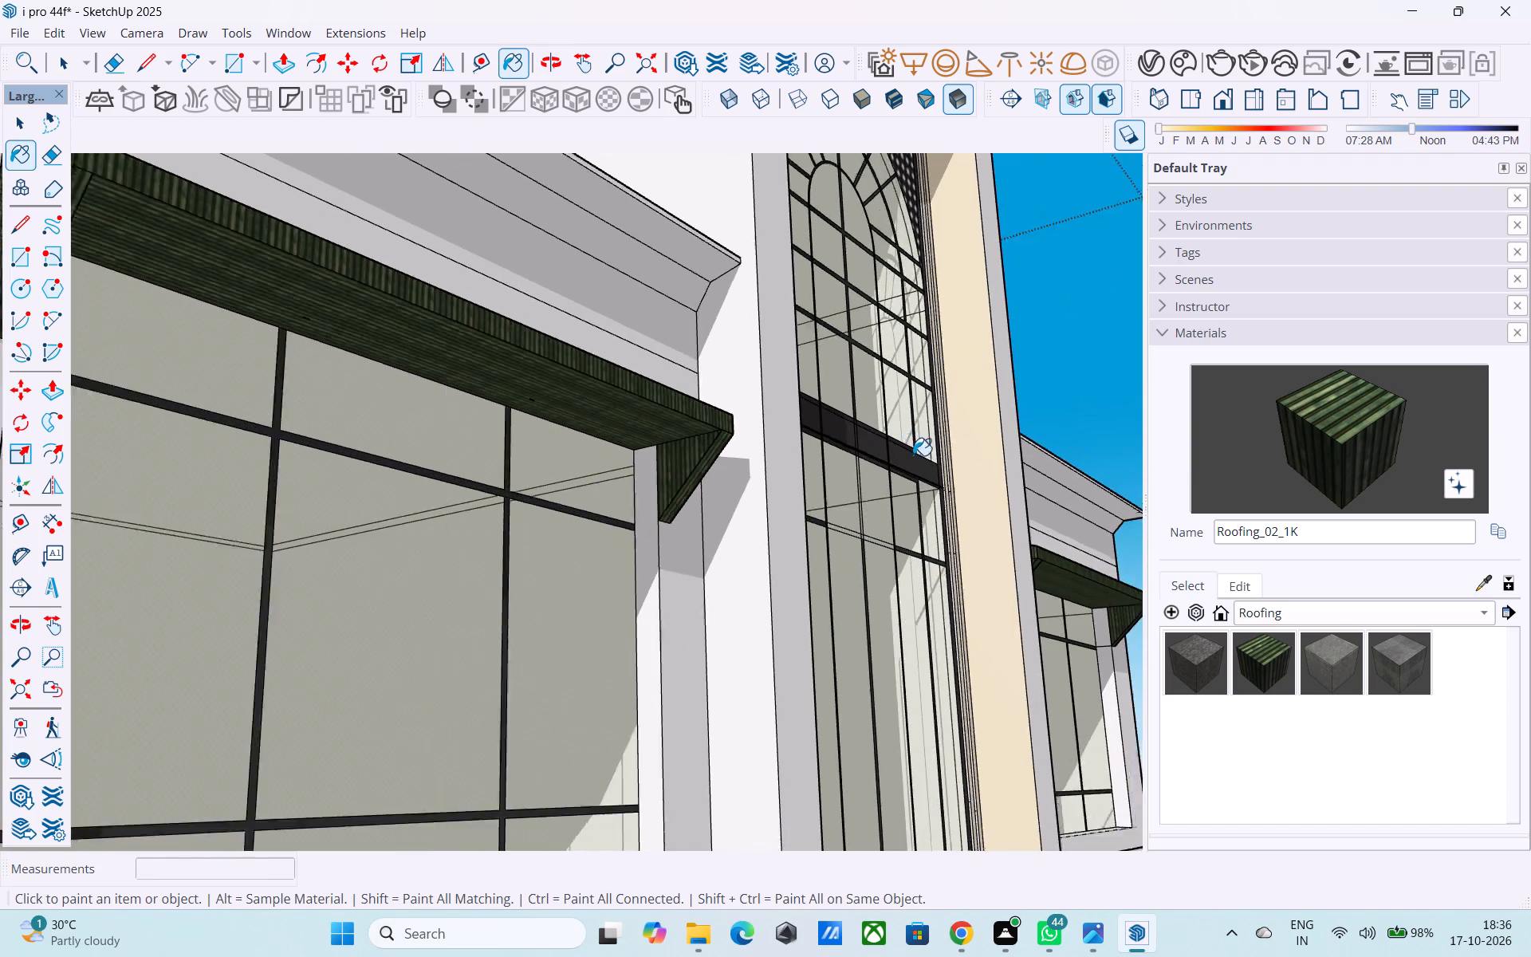
scroll(913, 455, down, 2)
middle_drag(839, 541, 547, 549)
scroll(982, 457, down, 5)
middle_drag(500, 542, 289, 615)
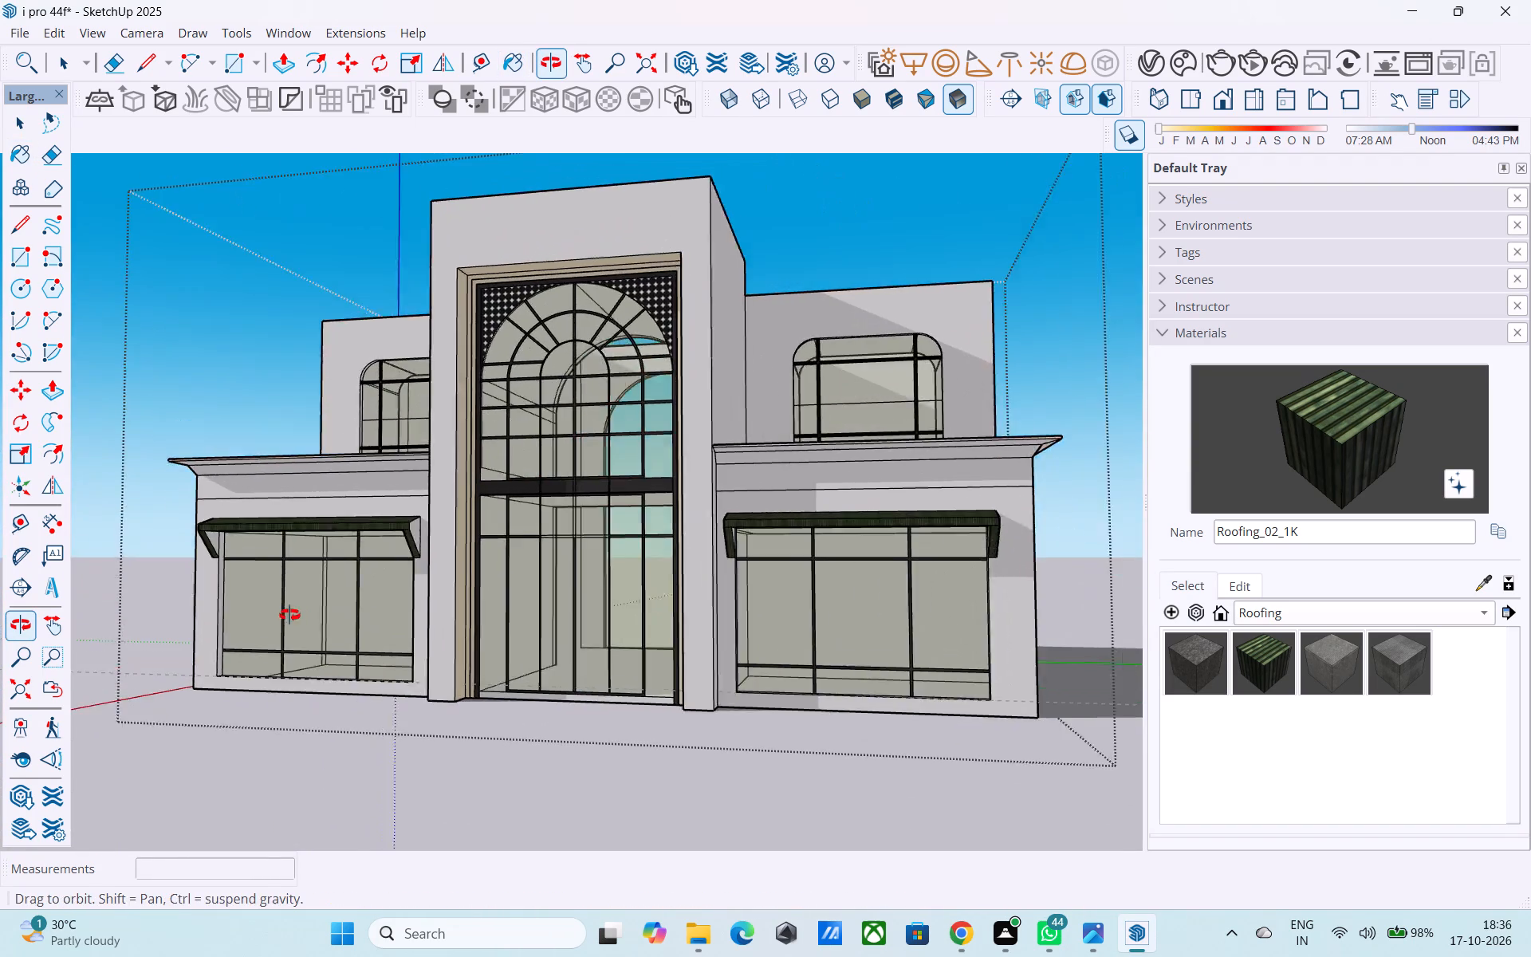
middle_drag(289, 615, 231, 594)
scroll(185, 567, up, 9)
click(188, 471)
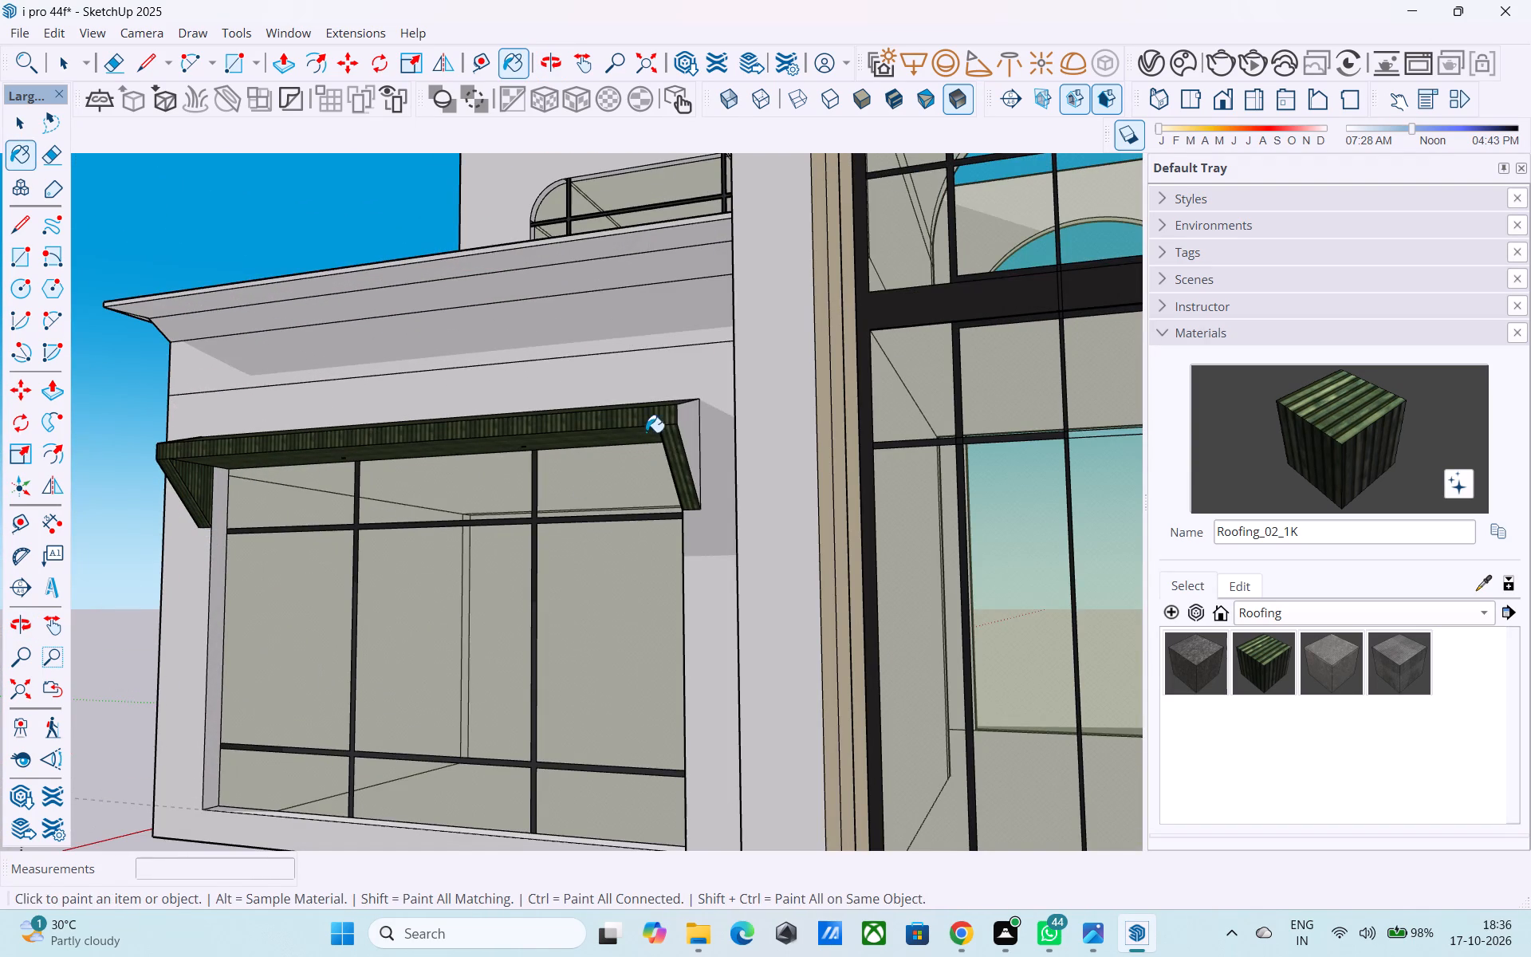
click(681, 413)
Examine both painted canopies and the whole building from below, from the front, from the sides and from above.
middle_drag(676, 425, 1164, 166)
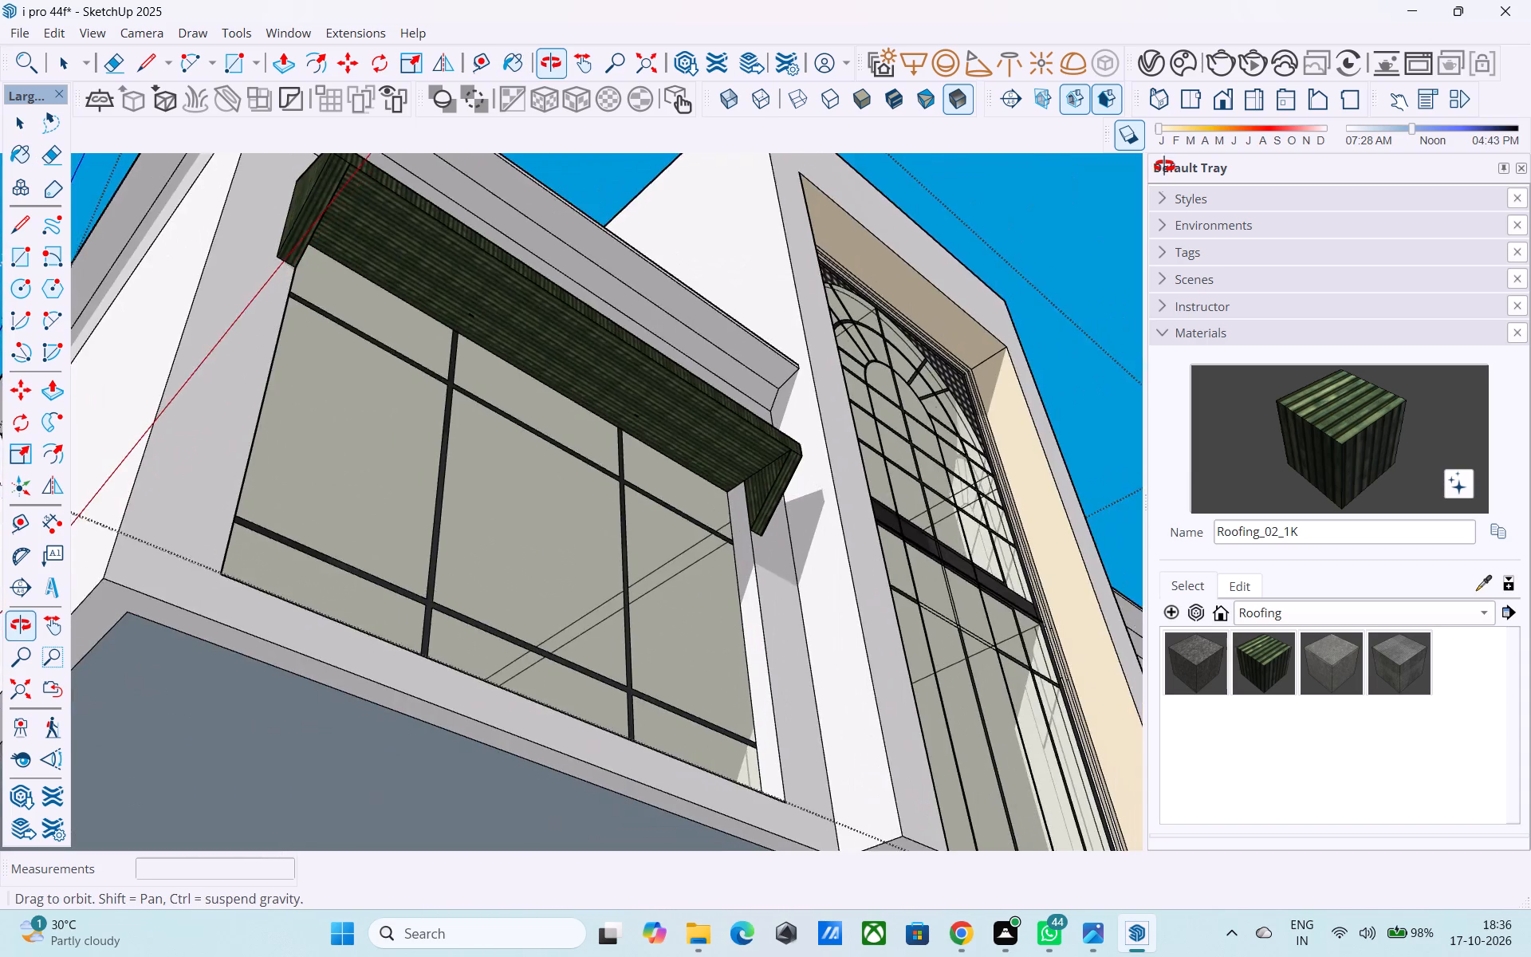
middle_drag(1164, 166, 575, 483)
scroll(575, 482, down, 5)
middle_drag(576, 493, 581, 633)
scroll(482, 559, down, 7)
middle_drag(478, 565, 509, 548)
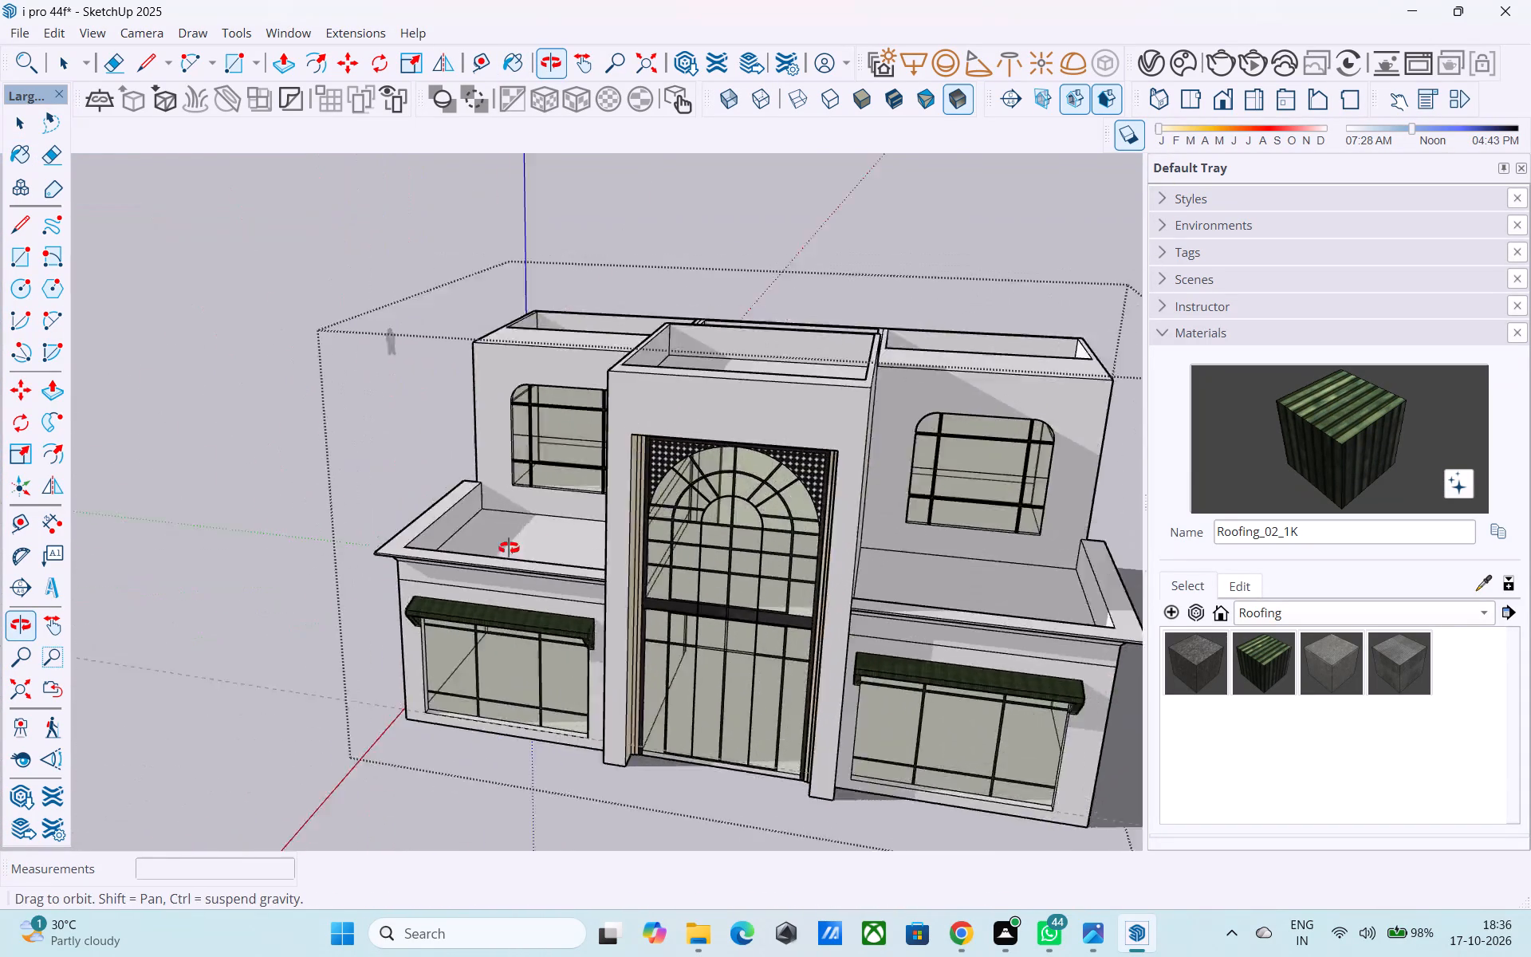
middle_drag(509, 548, 988, 498)
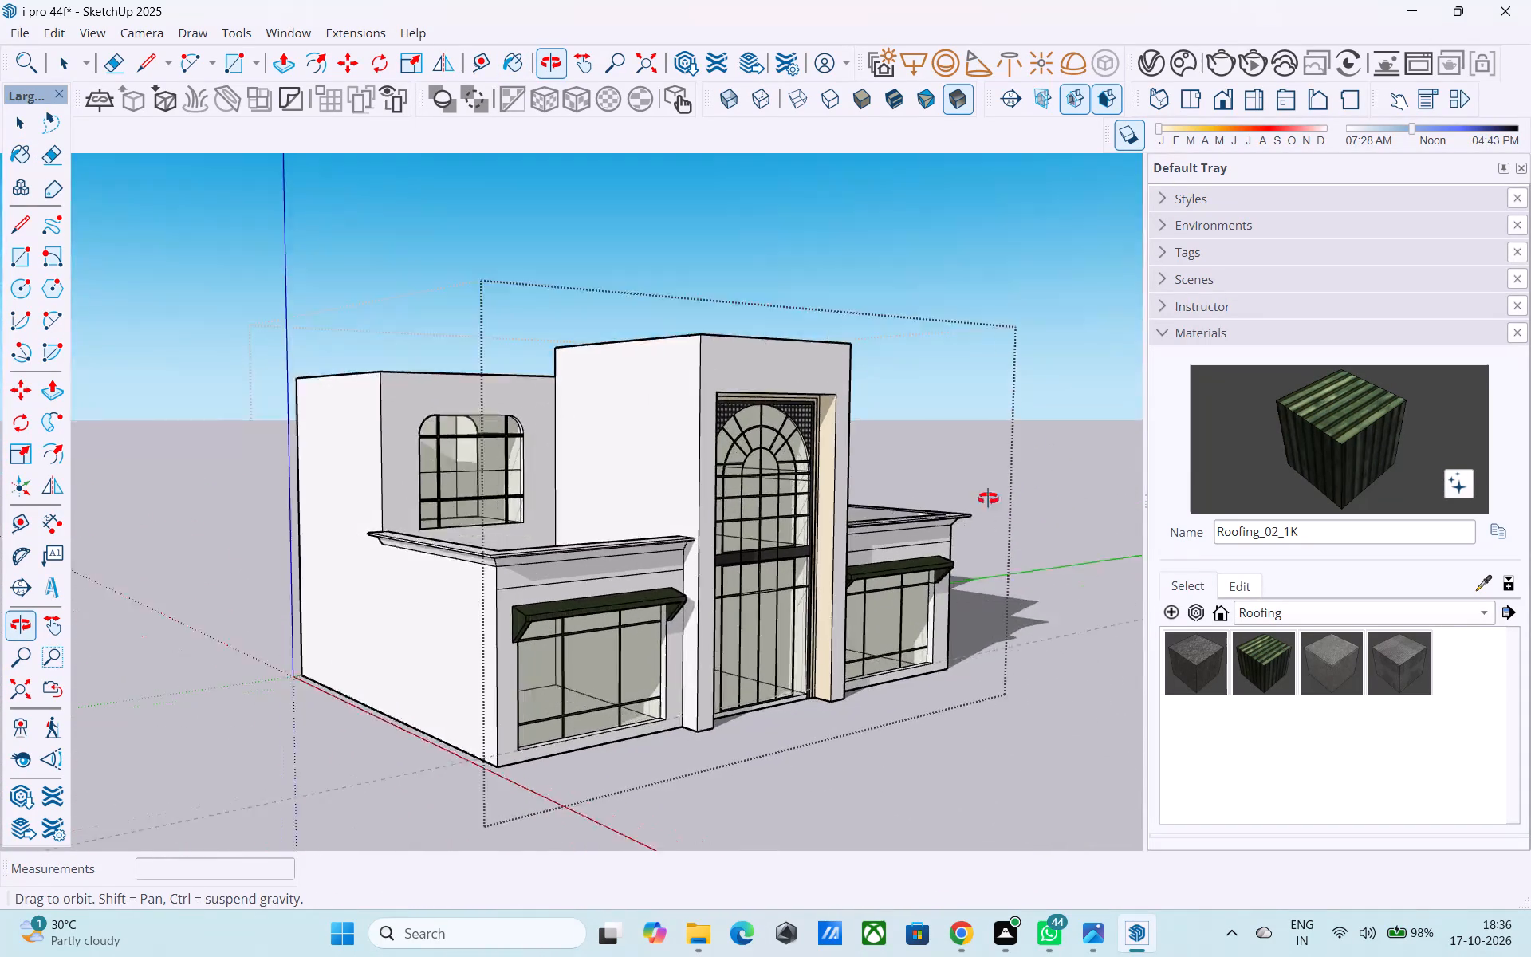
middle_drag(988, 498, 971, 512)
middle_drag(380, 504, 361, 499)
middle_drag(361, 496, 321, 497)
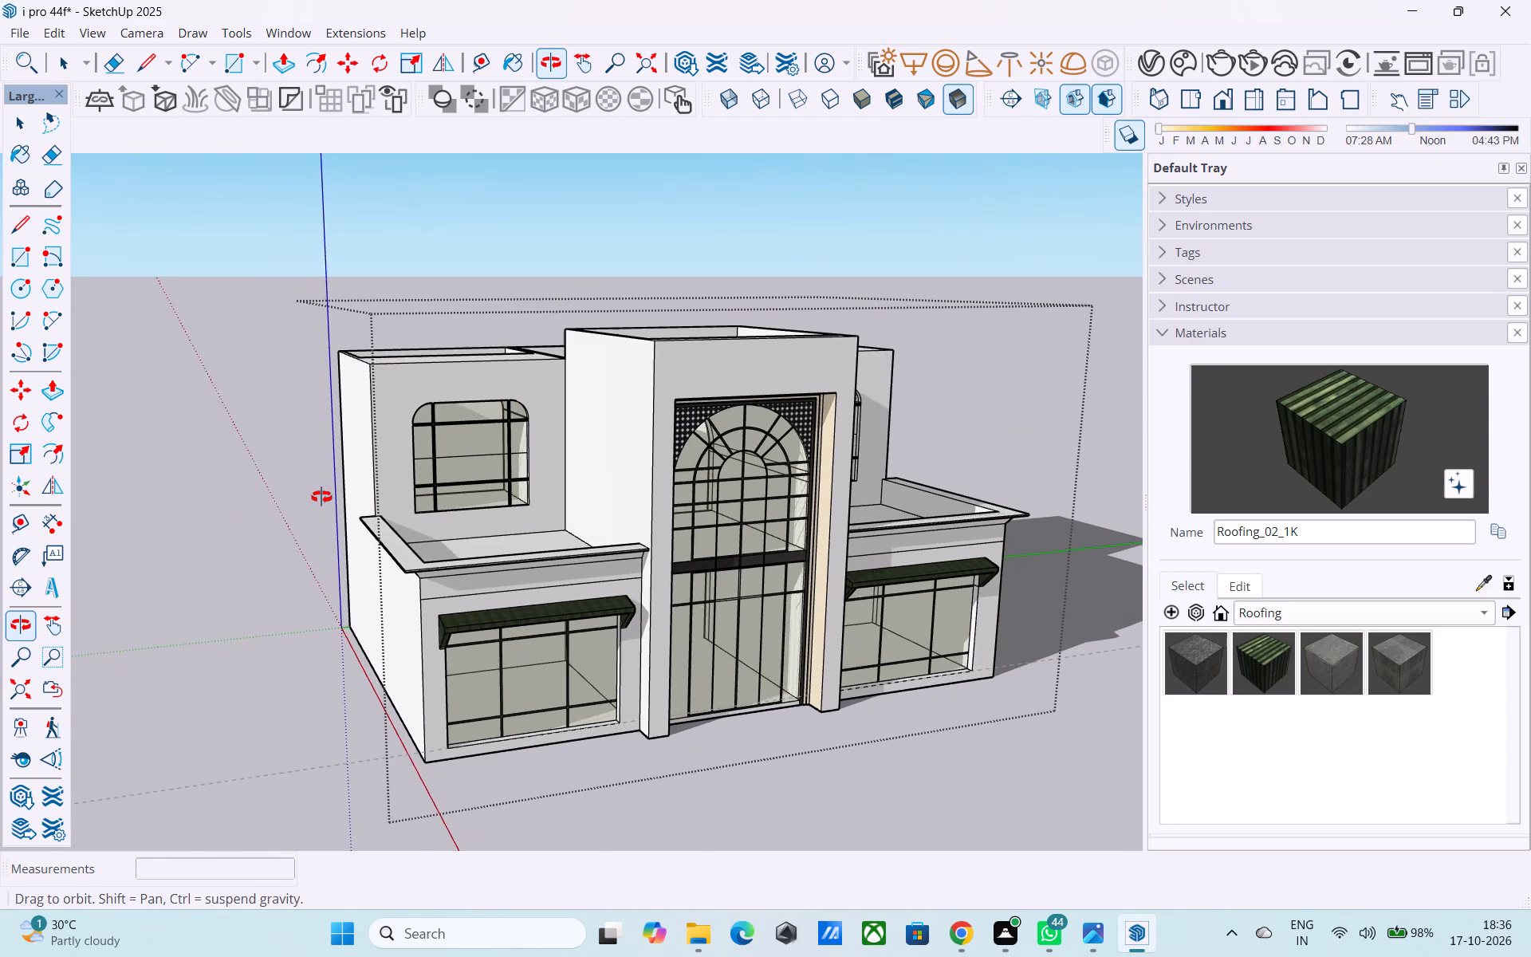
middle_drag(321, 497, 321, 498)
scroll(349, 467, up, 4)
middle_drag(443, 484, 228, 515)
scroll(236, 511, down, 6)
scroll(271, 566, down, 1)
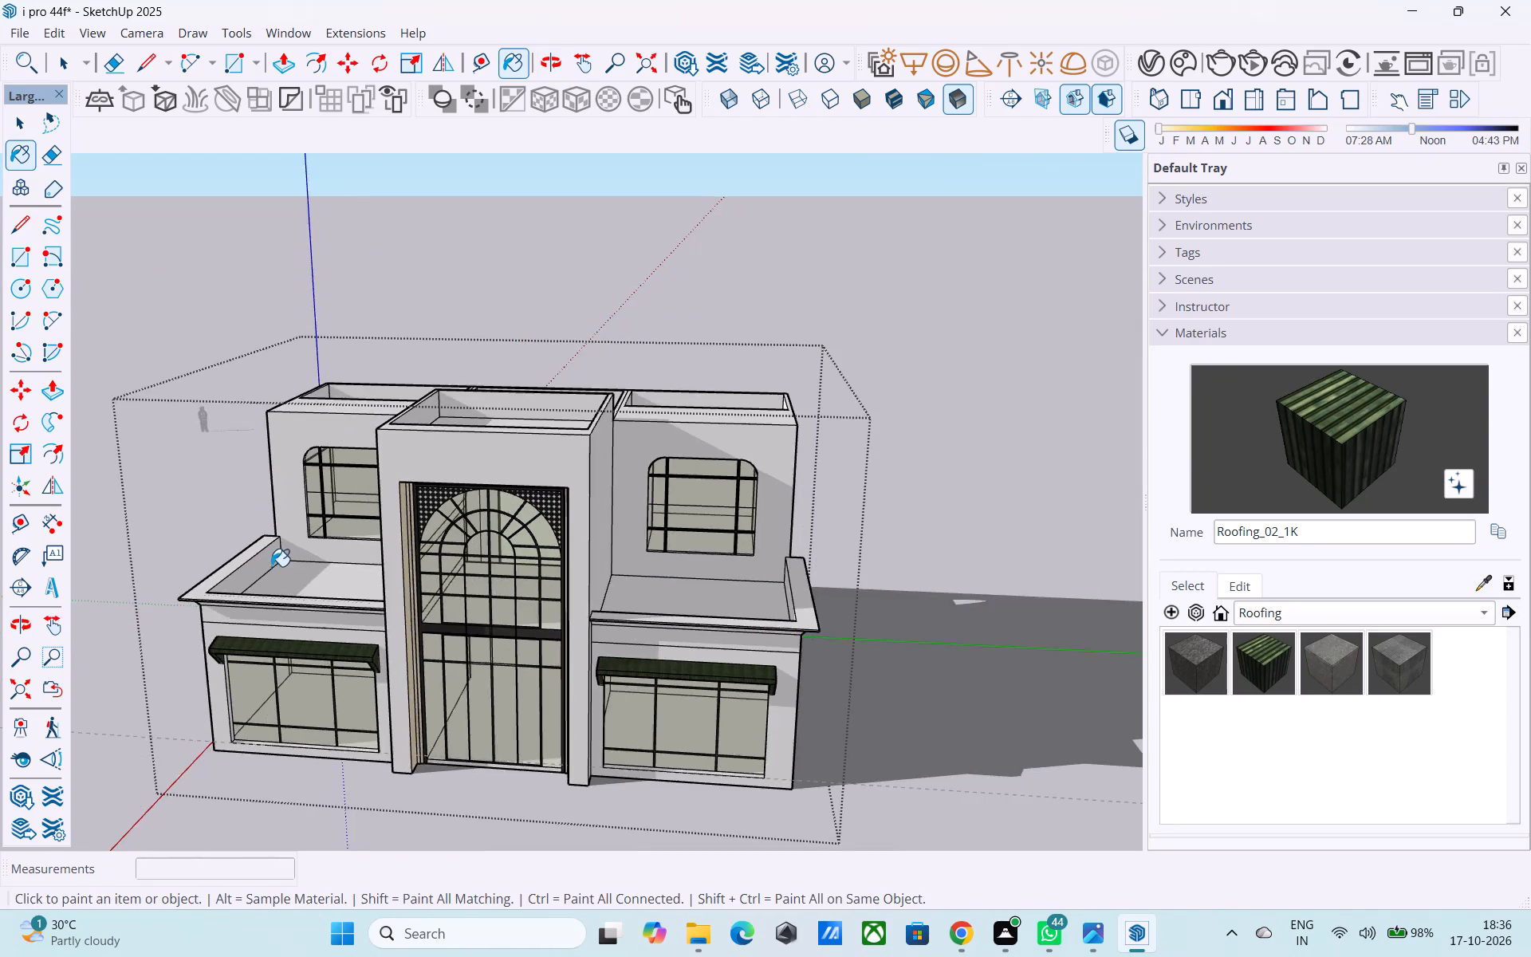
middle_drag(271, 566, 360, 548)
scroll(365, 553, down, 6)
middle_drag(370, 556, 332, 514)
scroll(542, 515, down, 1)
middle_drag(604, 526, 645, 503)
scroll(431, 459, up, 5)
middle_drag(430, 459, 478, 735)
Copy the central tower's front top edge 6" down its front face.
key(space)
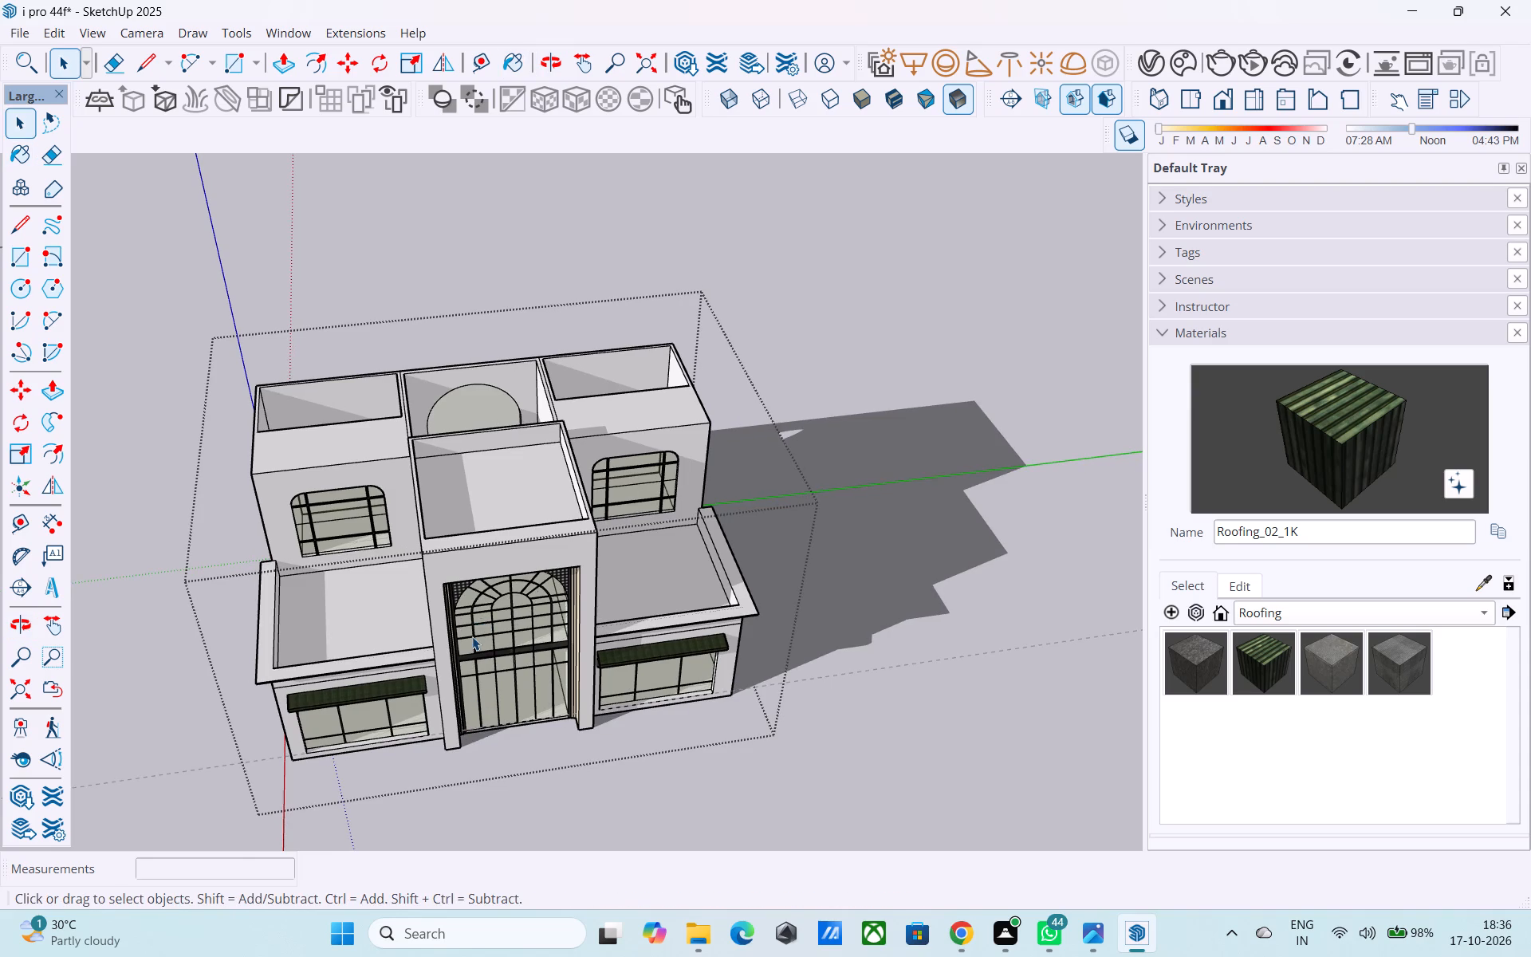
scroll(471, 636, down, 5)
middle_drag(471, 636, 511, 609)
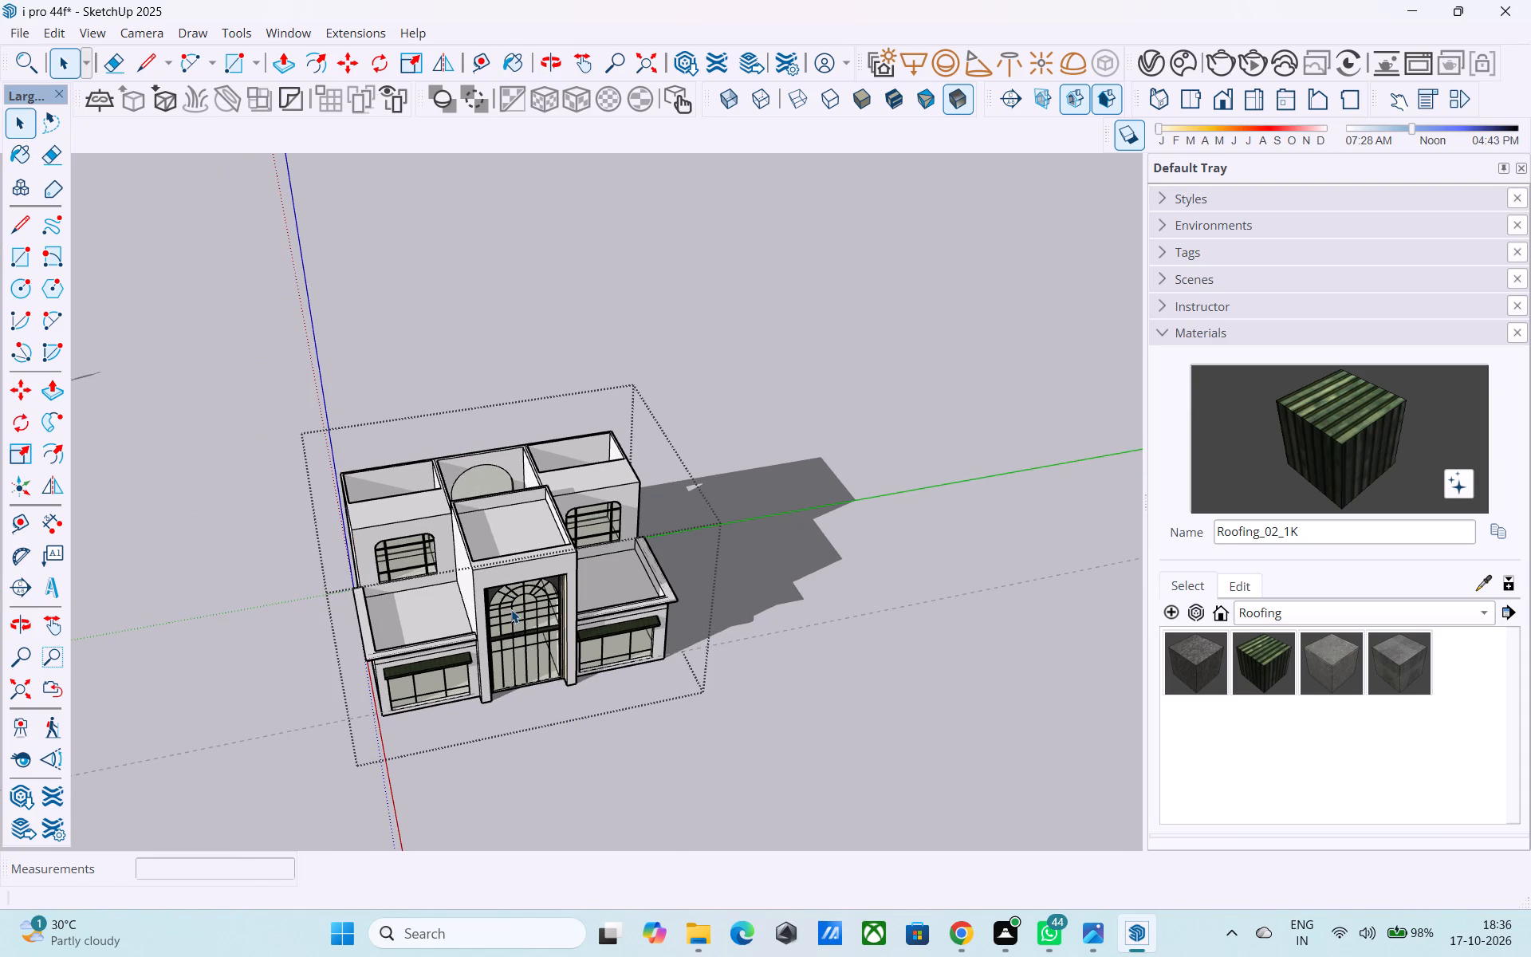
middle_drag(511, 609, 445, 542)
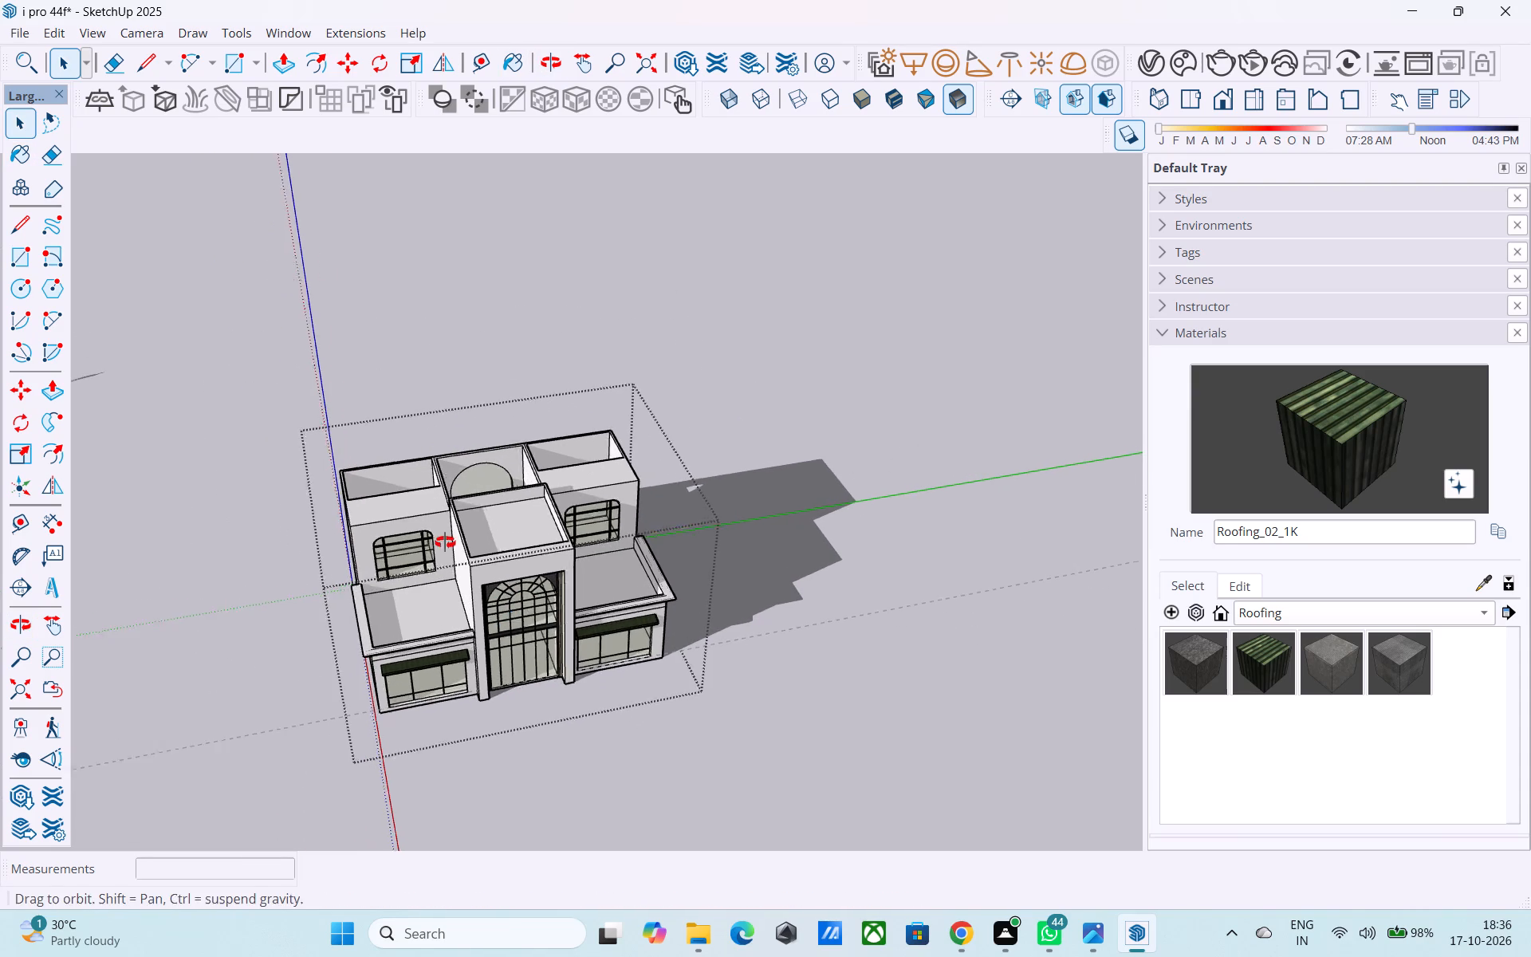
middle_drag(445, 542, 424, 510)
scroll(424, 510, up, 11)
middle_drag(443, 463, 565, 412)
scroll(443, 463, up, 2)
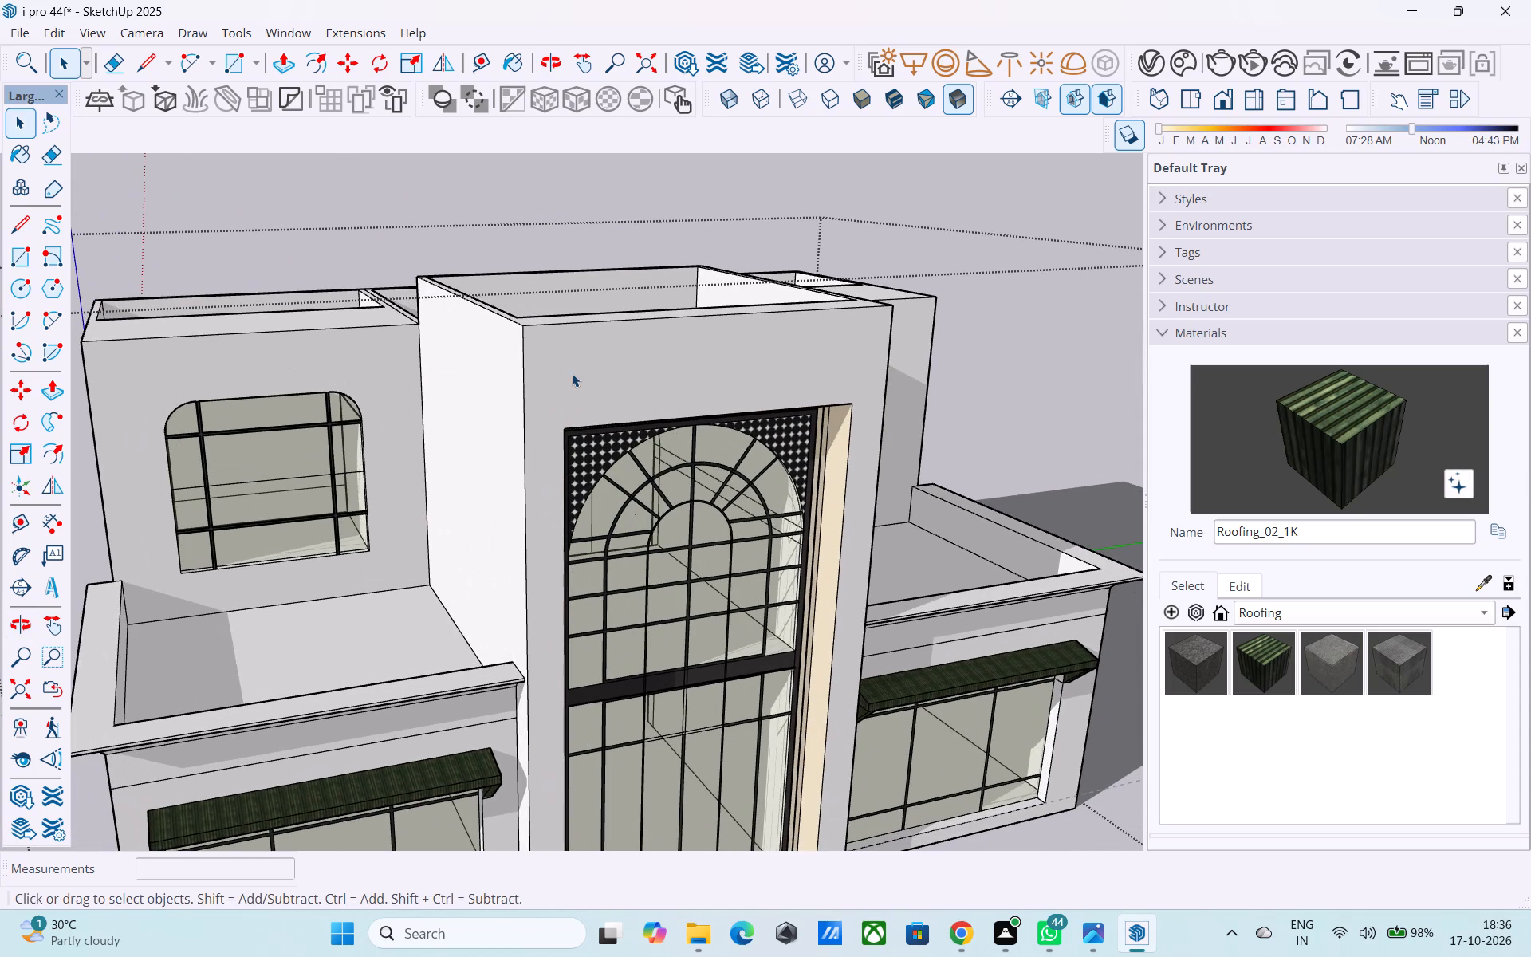
click(553, 325)
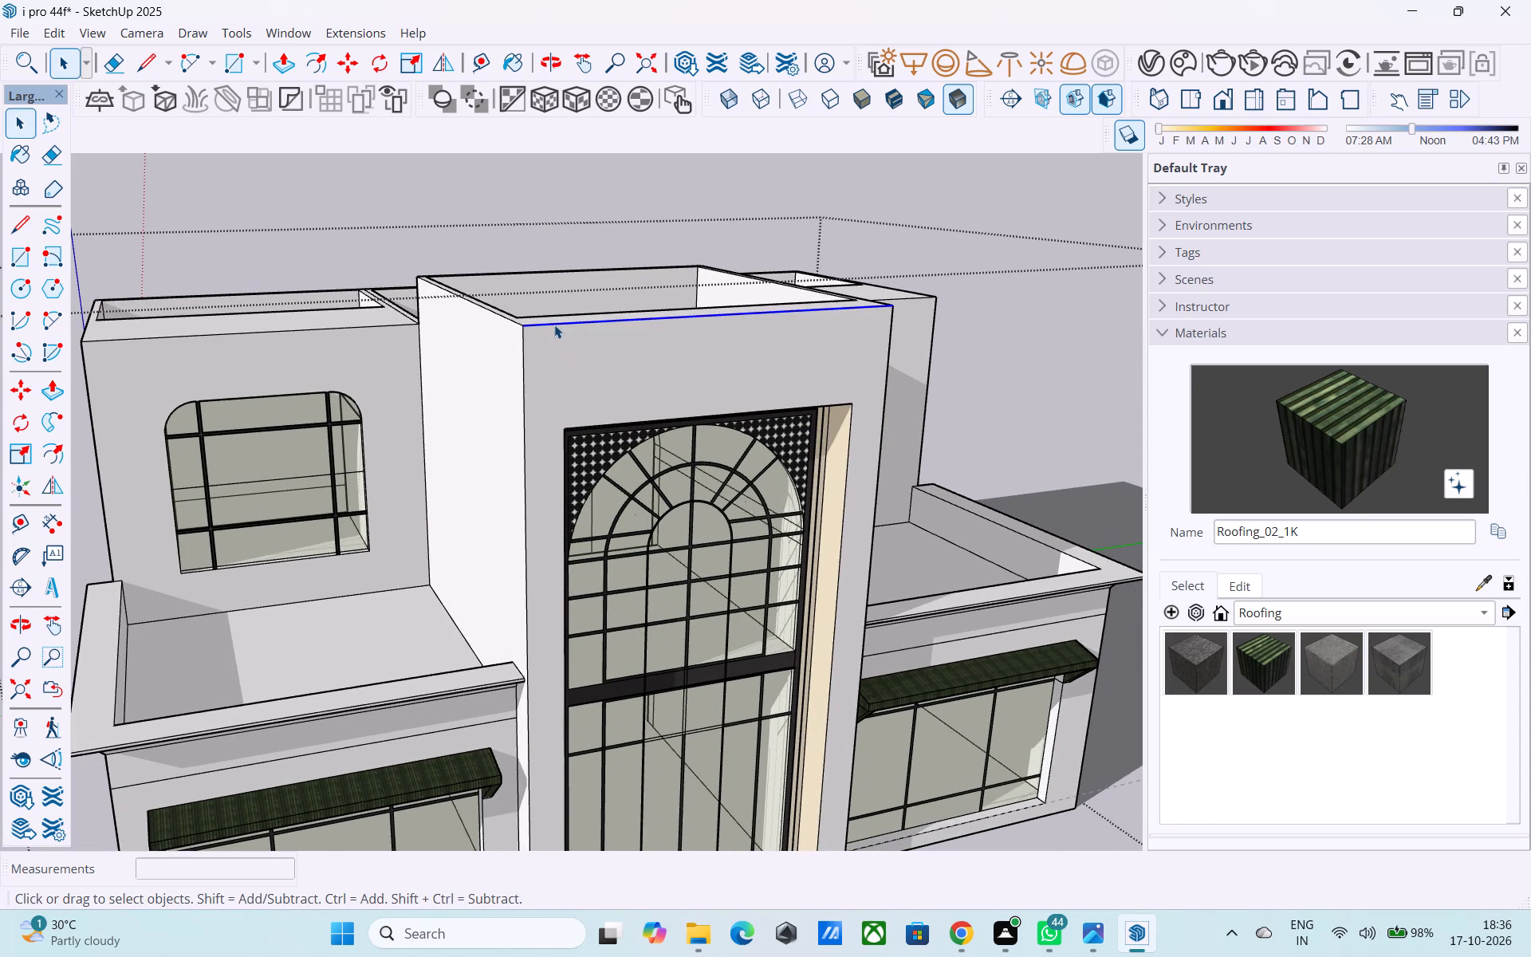
key(m)
click(523, 328)
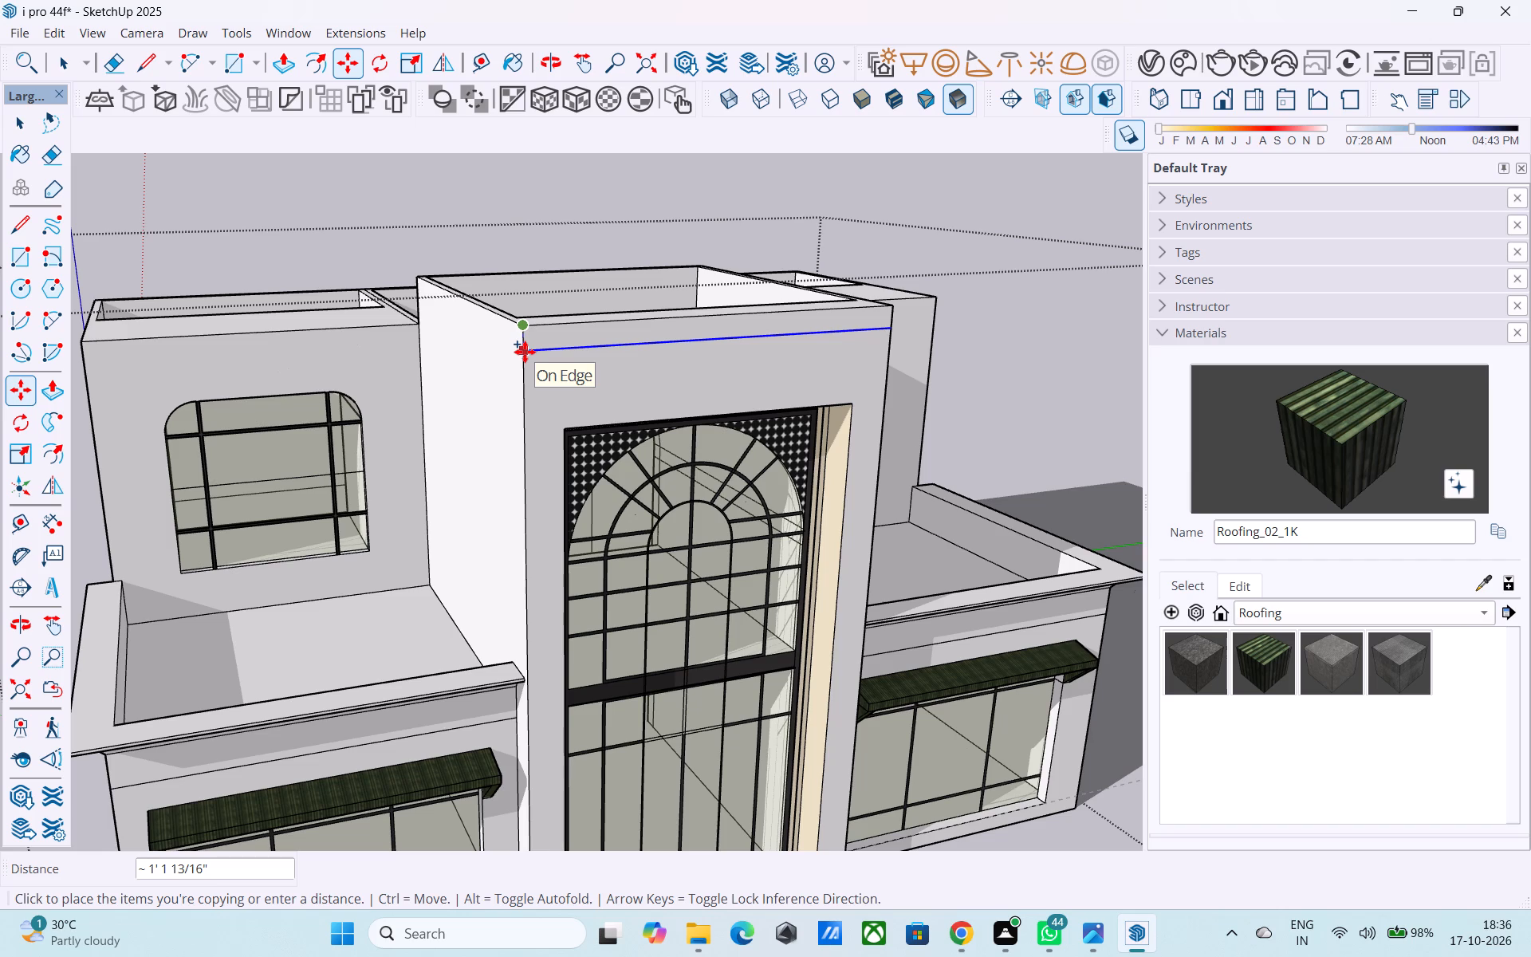
text(6")
key(Return)
key(space)
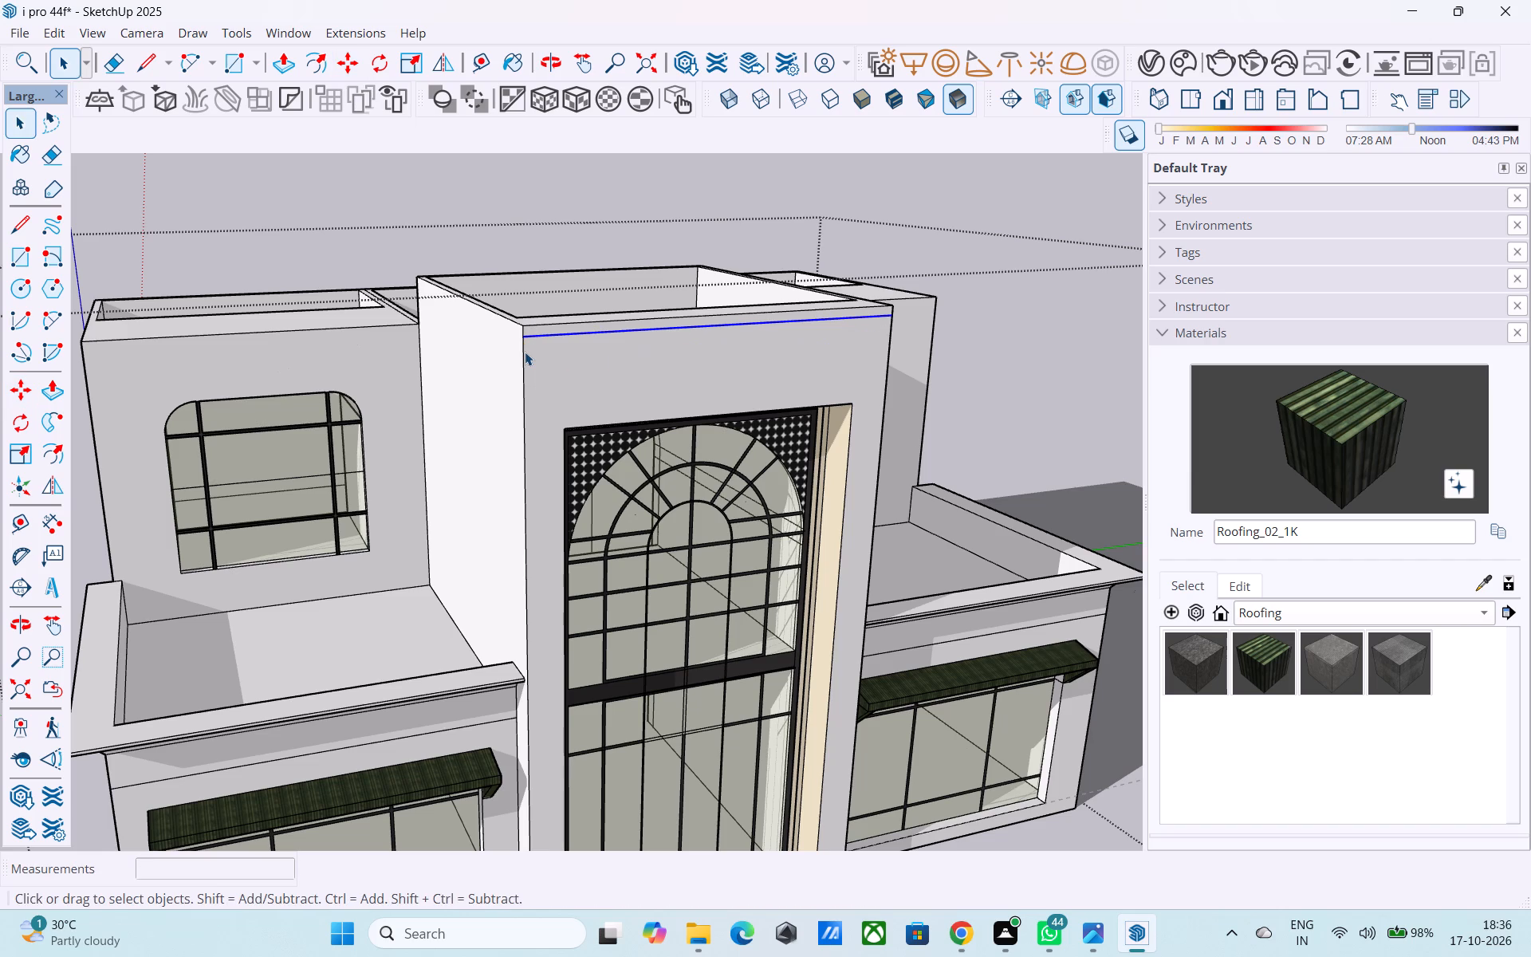
Pull the narrow strip along the top of the tower's front face outward 2' with Push/Pull.
scroll(567, 302, up, 7)
click(588, 363)
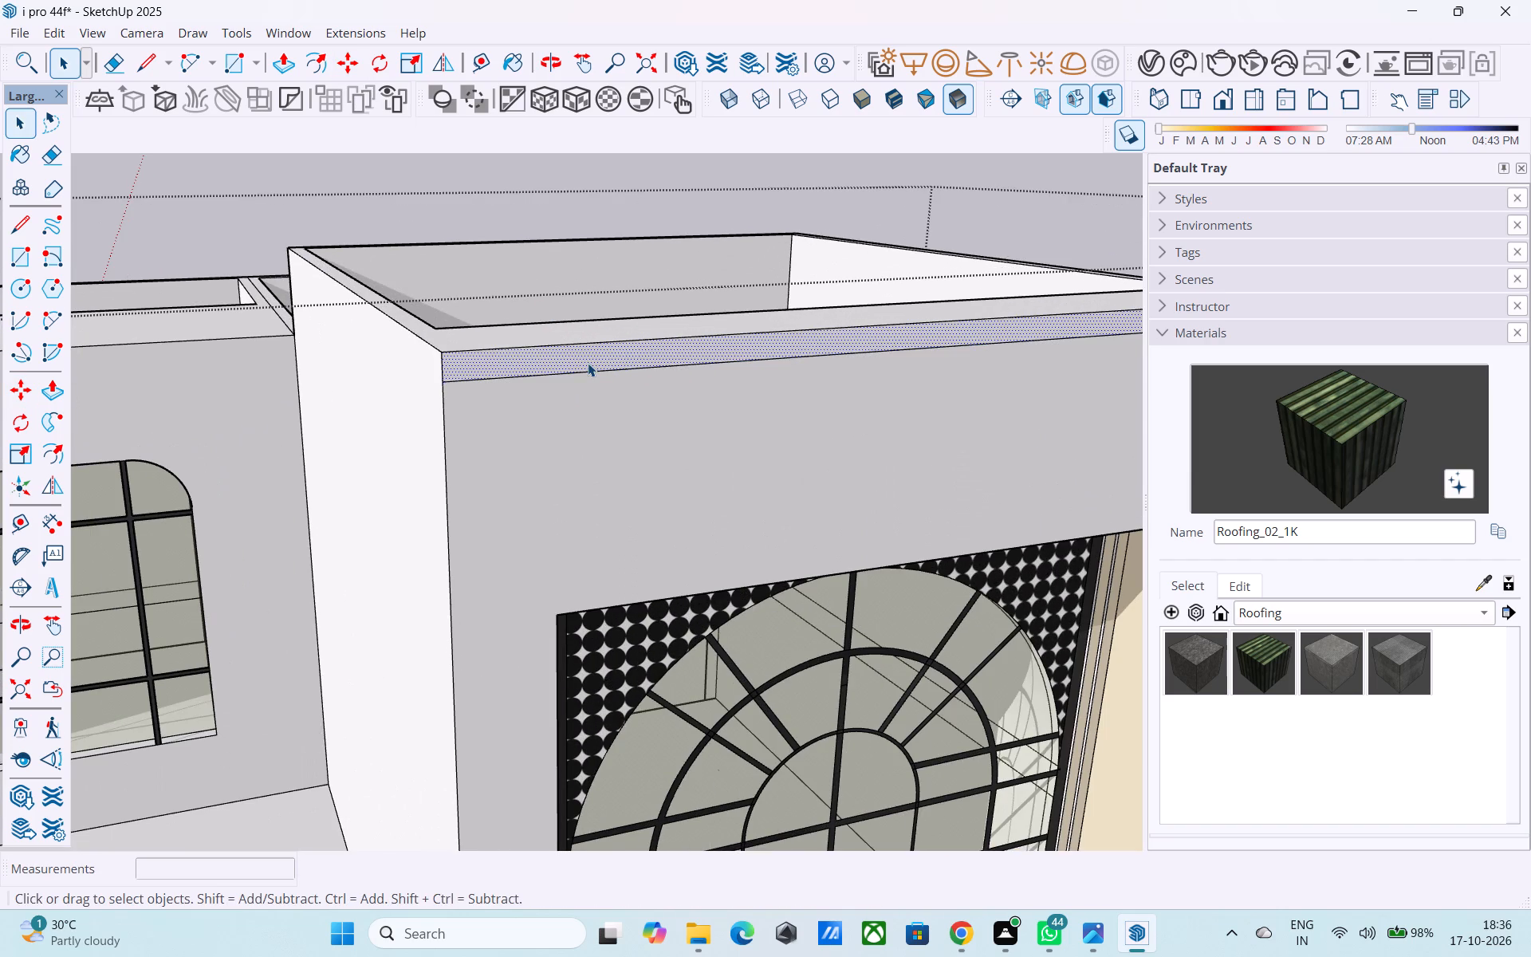
key(p)
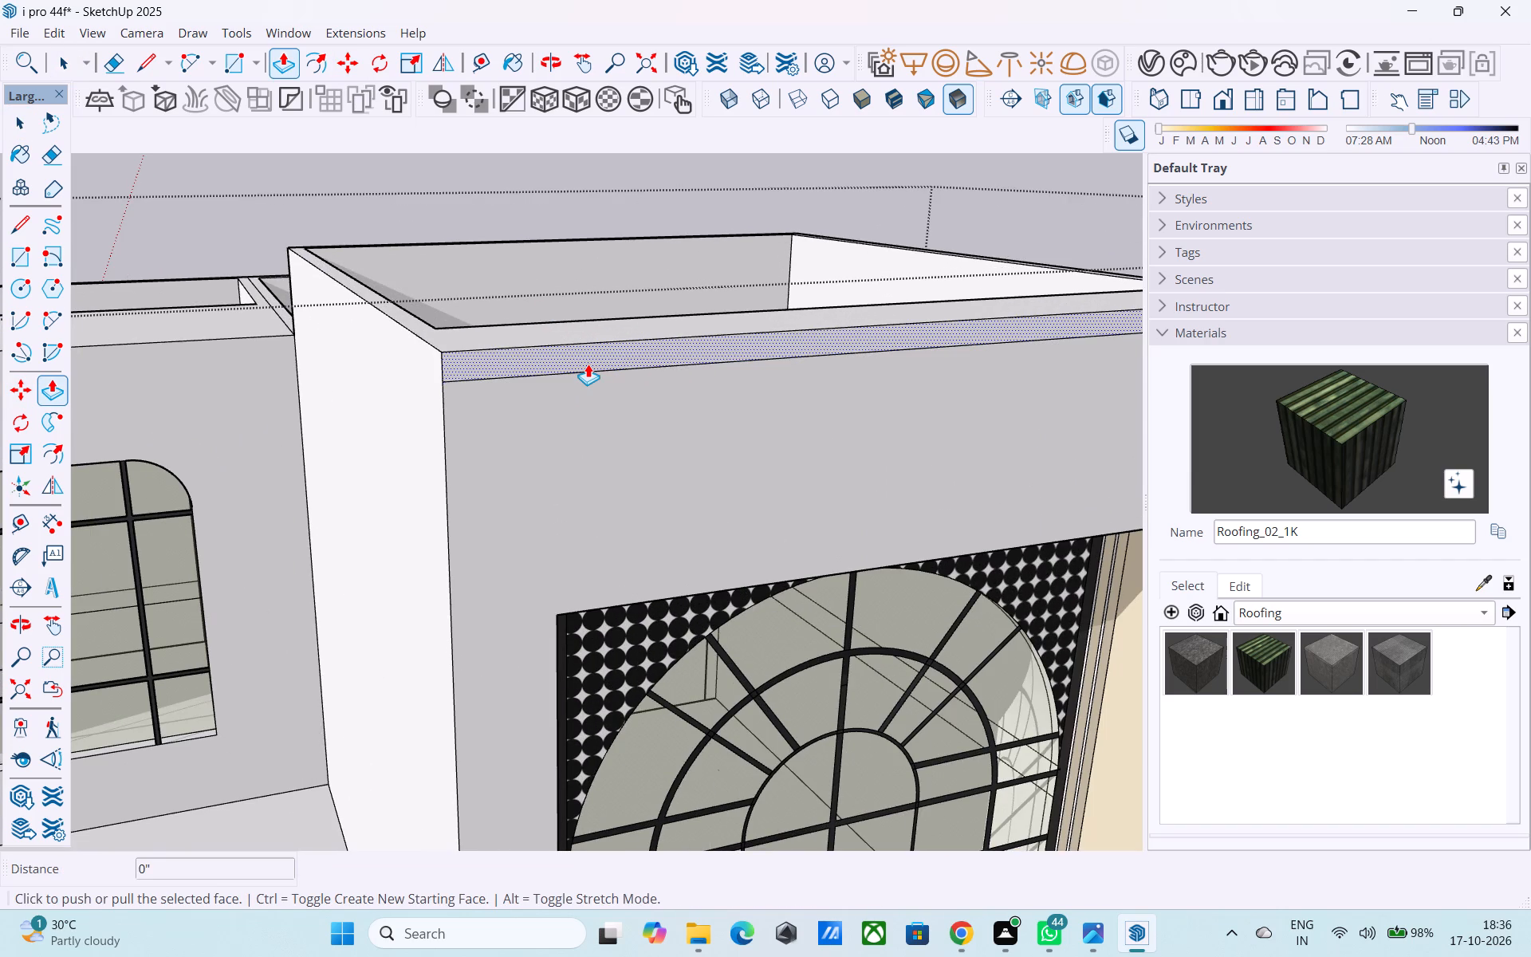
click(588, 364)
text(2')
key(Return)
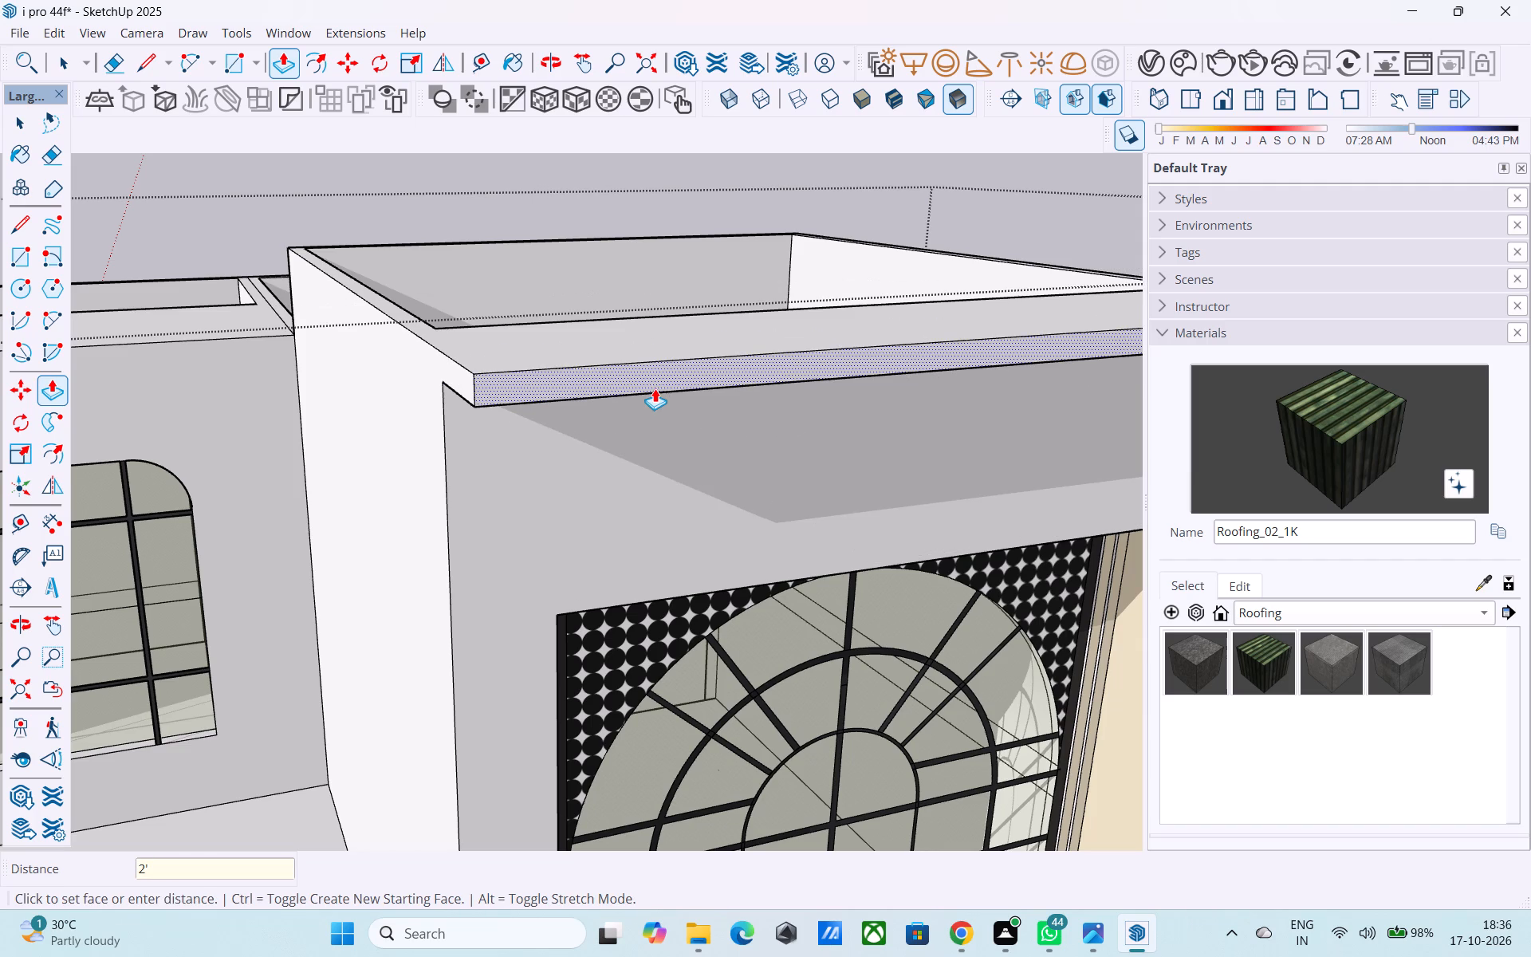
Examine the tower's projecting top ledge from the front, from the side and from above.
scroll(655, 388, down, 10)
middle_drag(655, 388, 530, 247)
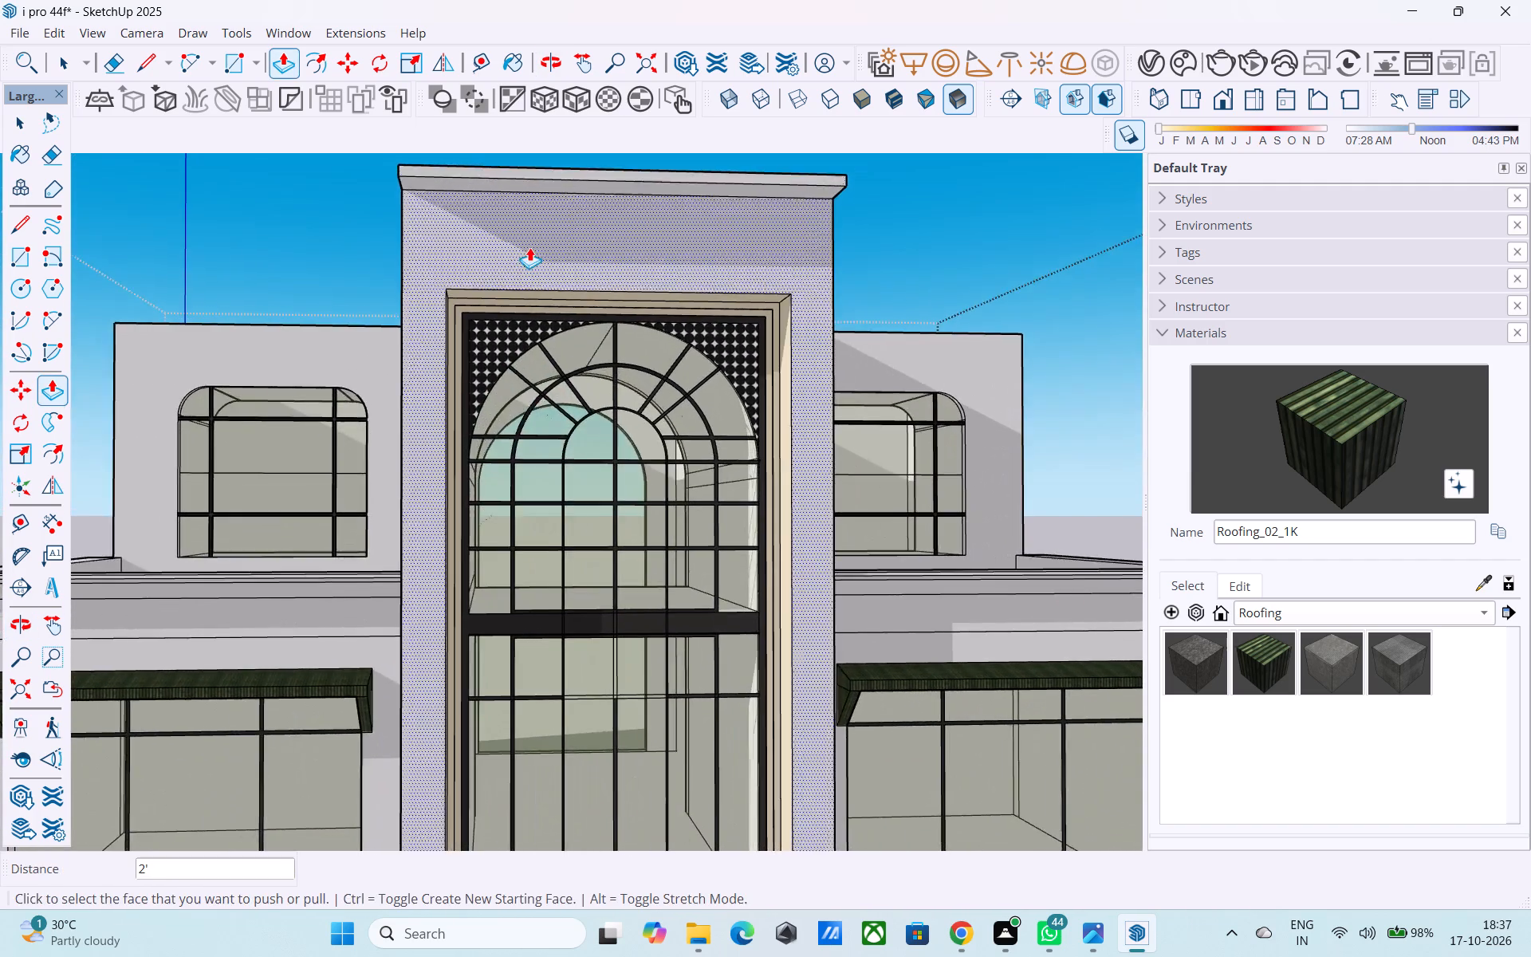
scroll(529, 247, down, 7)
middle_drag(546, 288, 592, 408)
scroll(592, 408, up, 5)
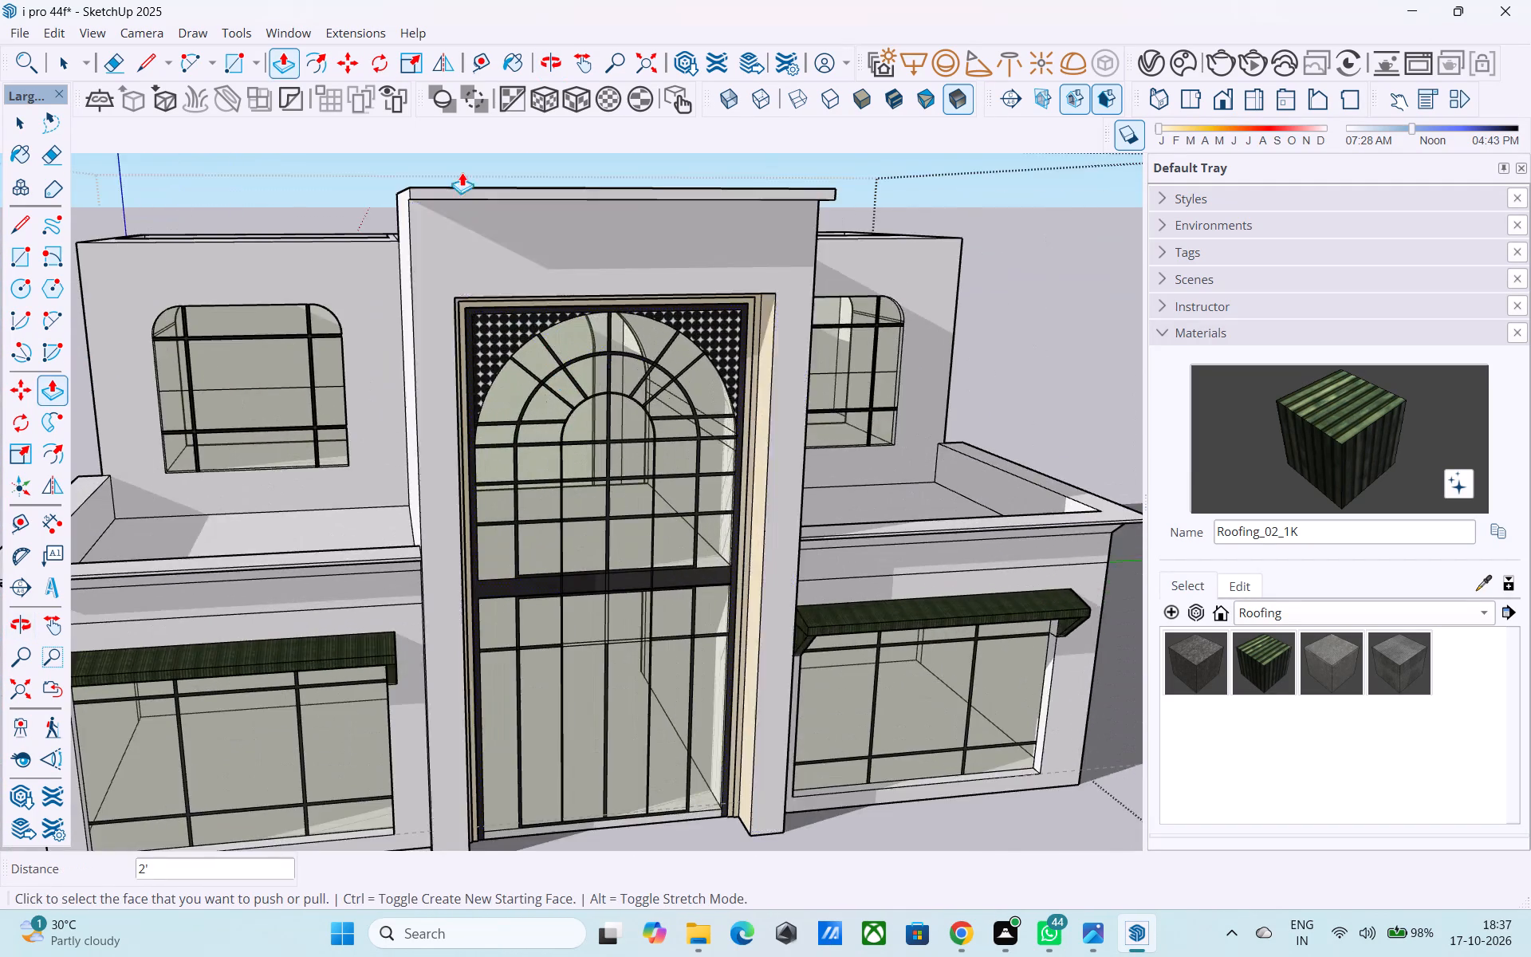
scroll(462, 173, up, 5)
middle_drag(474, 205, 660, 254)
scroll(660, 254, up, 1)
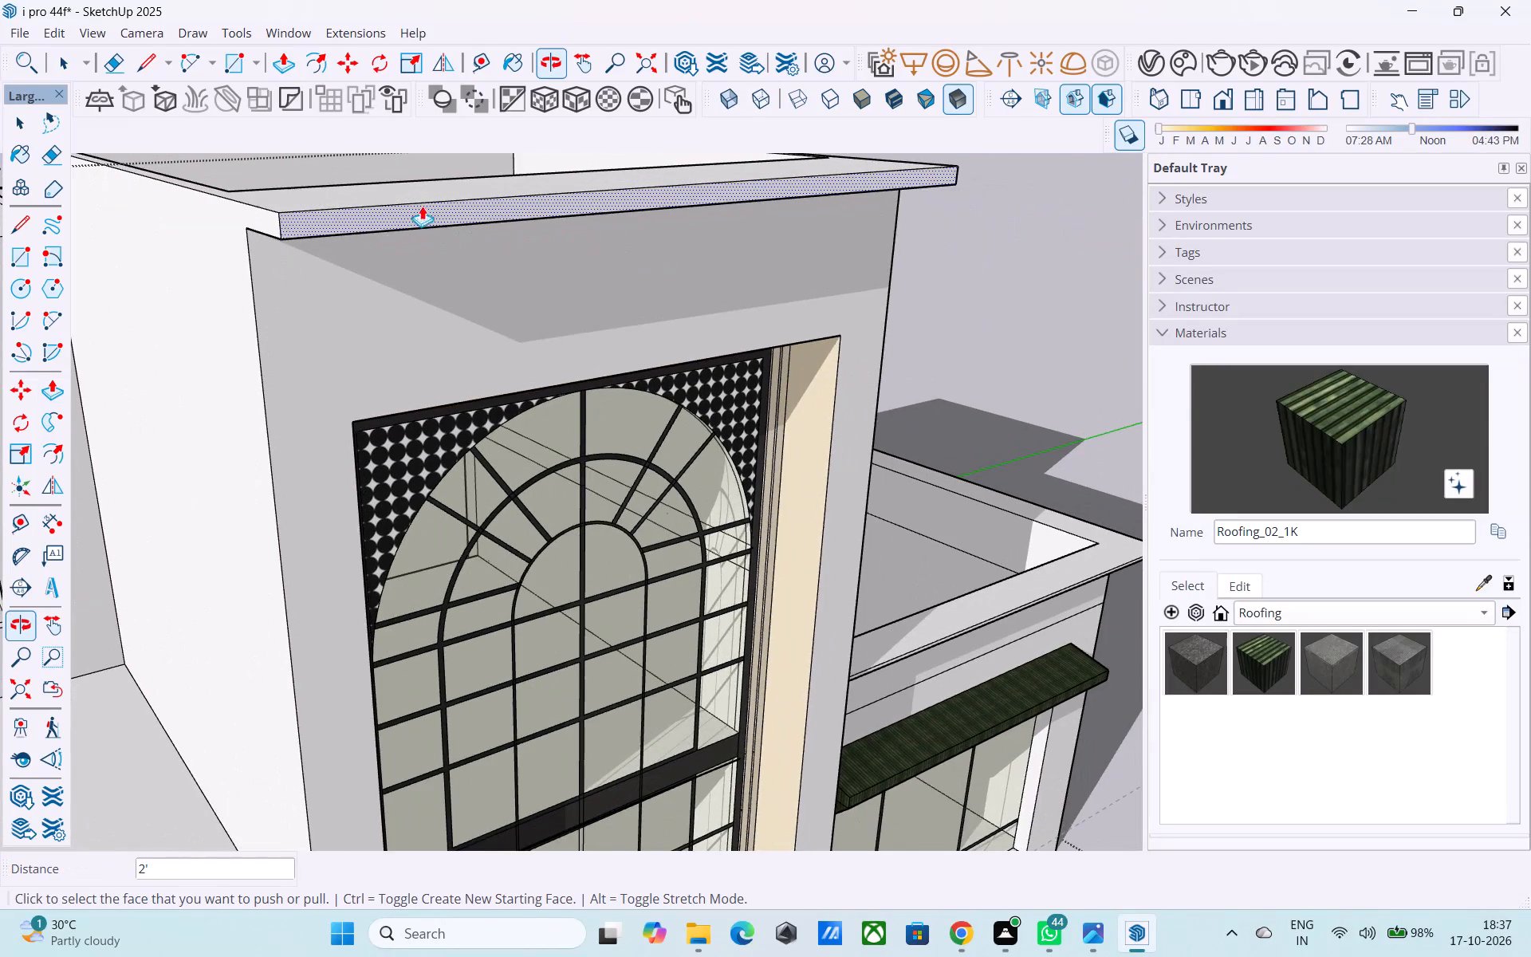
scroll(407, 198, down, 3)
middle_drag(406, 198, 504, 356)
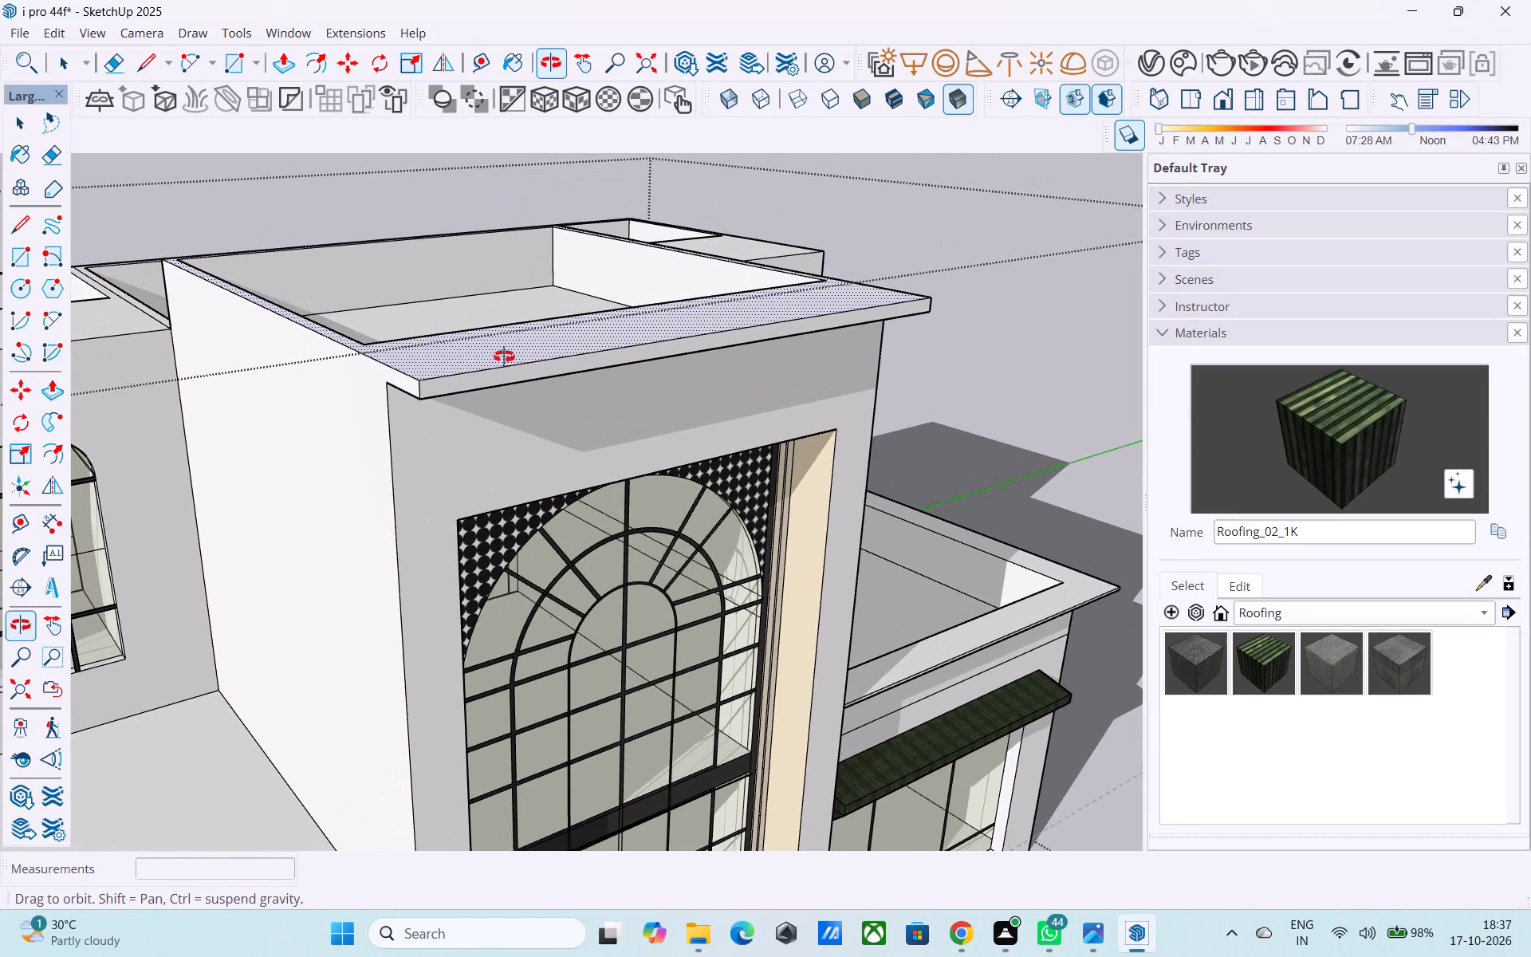
middle_drag(504, 356, 510, 376)
middle_drag(510, 376, 590, 436)
scroll(590, 436, down, 5)
Finish editing the building group and deselect everything.
key(space)
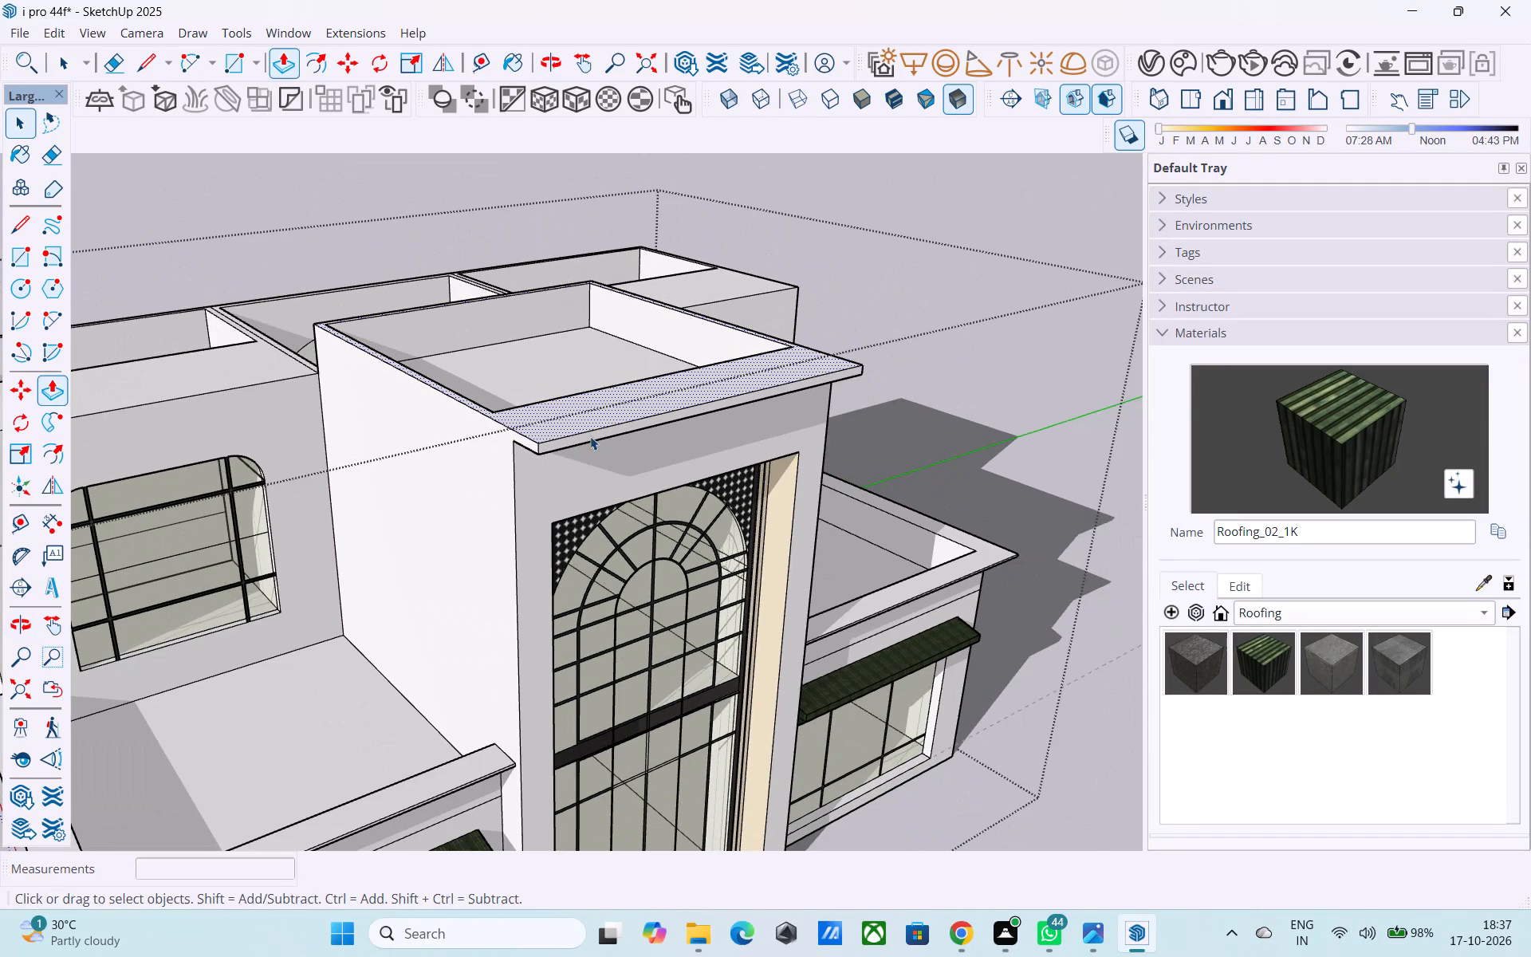
click(903, 159)
Draw a rectangle over the central tower's open top, from its back outer corner to the opposite front inner corner, and select the face.
middle_drag(835, 212, 739, 268)
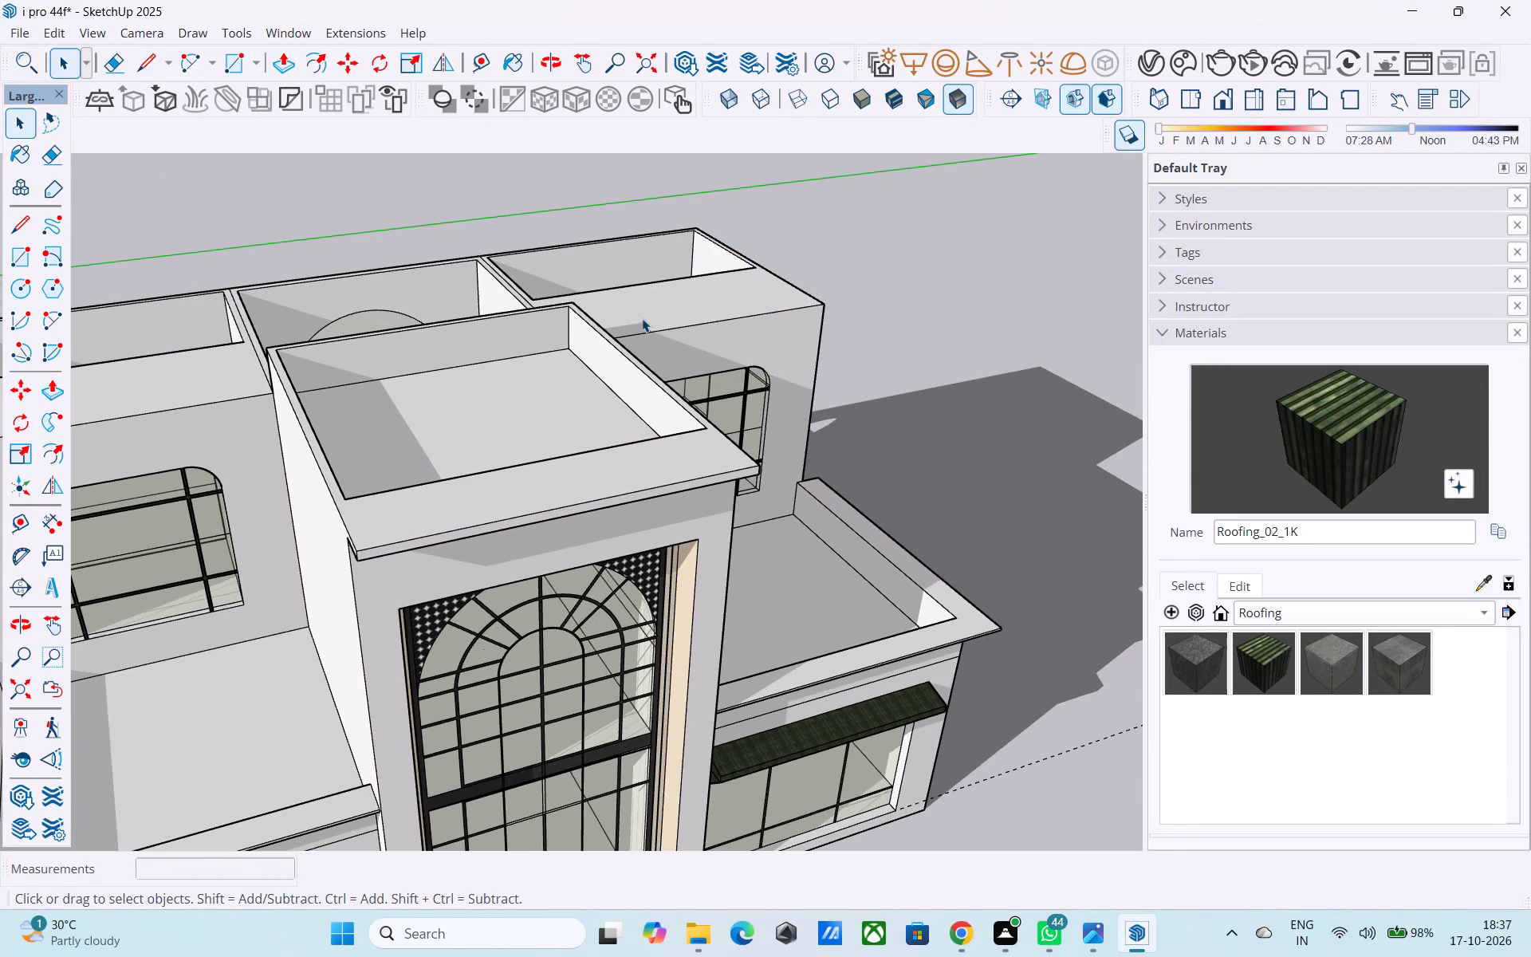
middle_drag(561, 369, 518, 382)
key(r)
scroll(261, 348, up, 3)
scroll(258, 349, down, 3)
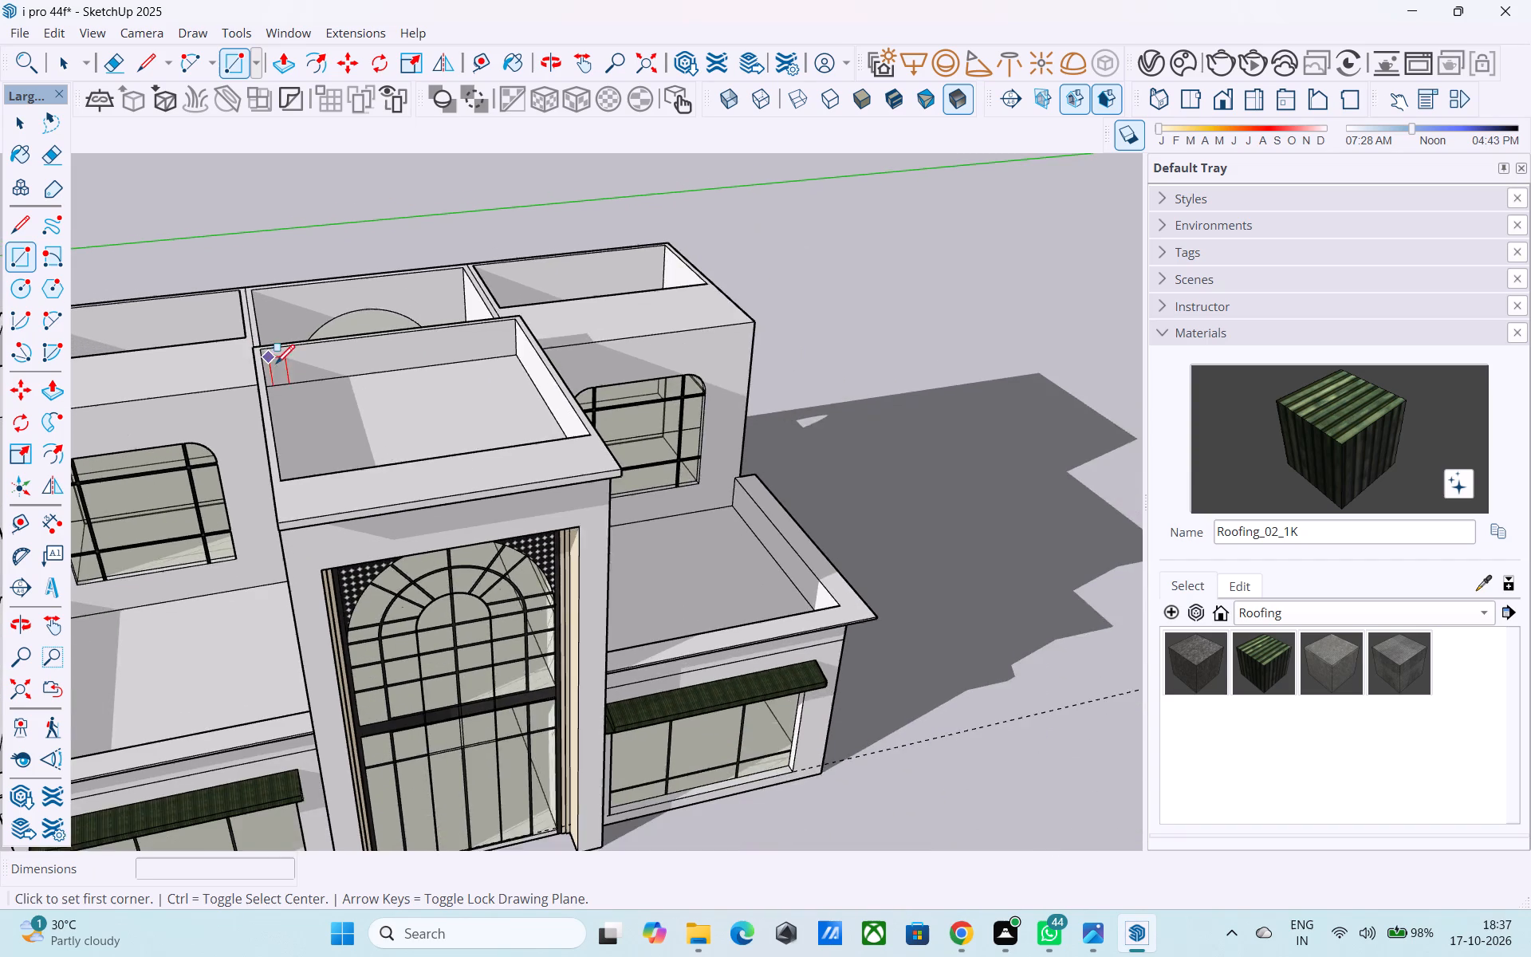
scroll(276, 365, down, 2)
key(space)
scroll(275, 370, up, 3)
key(r)
scroll(231, 340, up, 4)
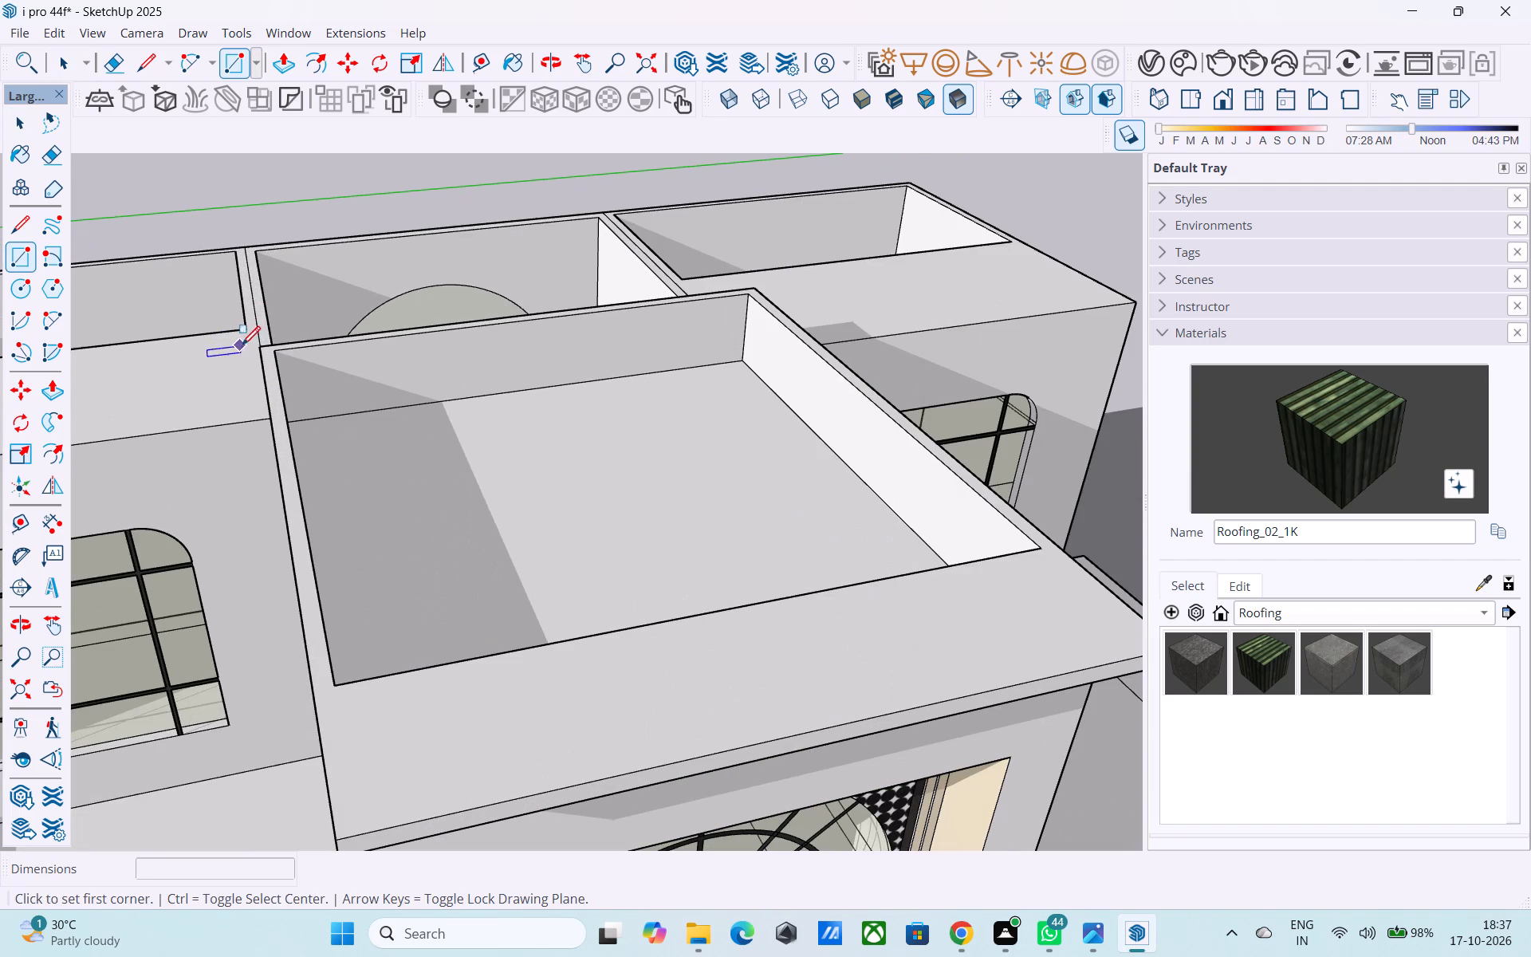
click(257, 347)
scroll(257, 347, down, 4)
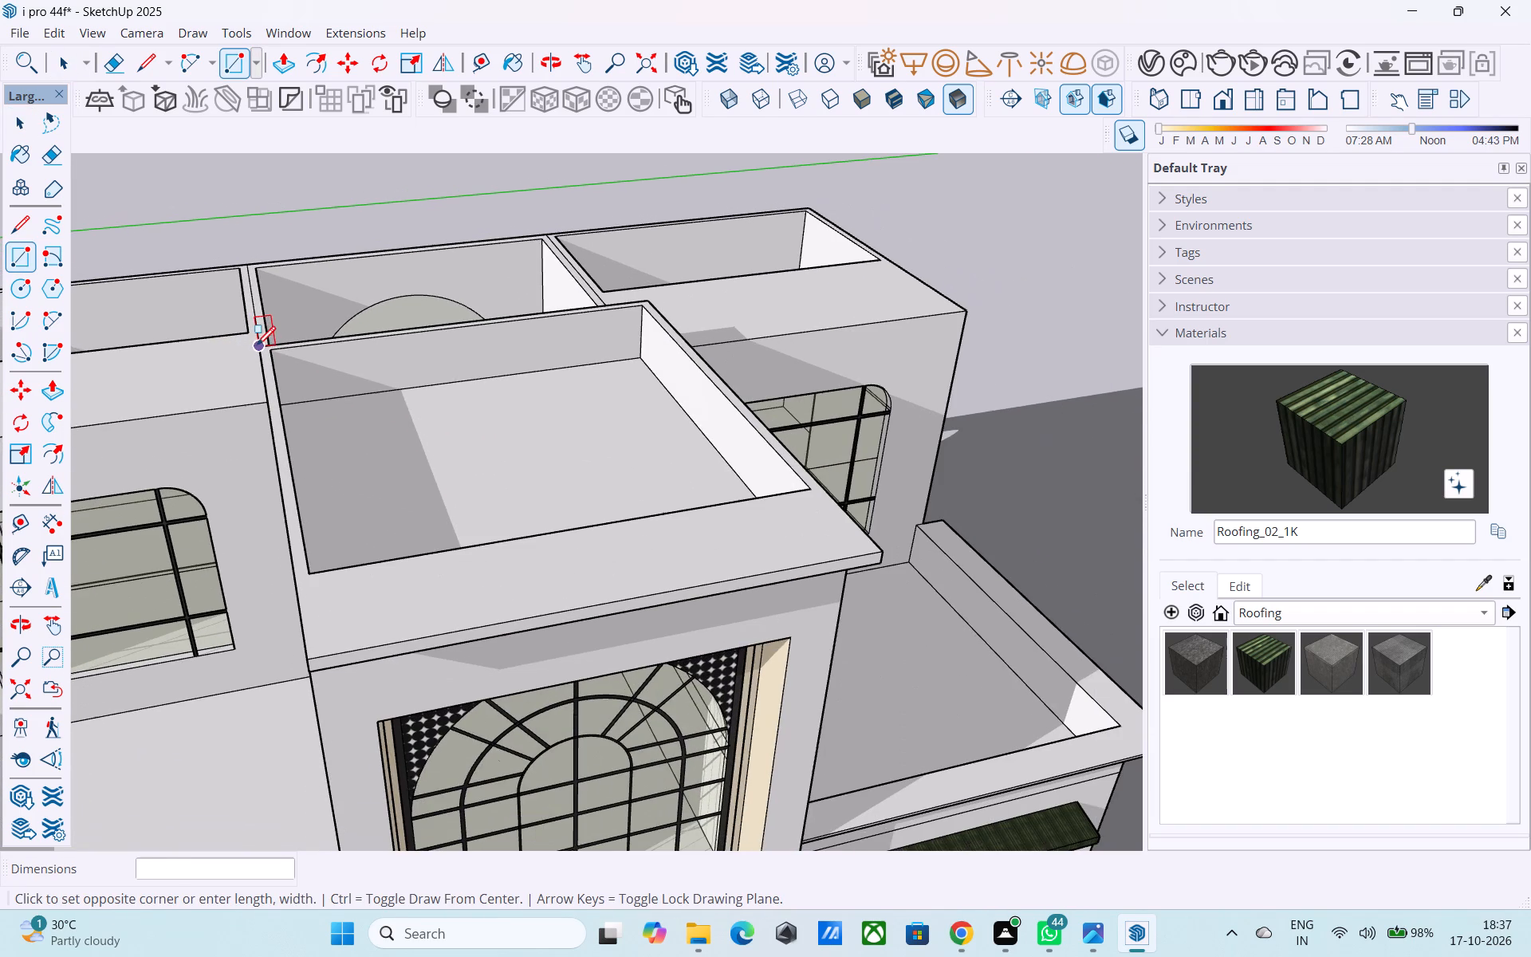
click(806, 486)
scroll(777, 478, down, 5)
key(space)
click(703, 467)
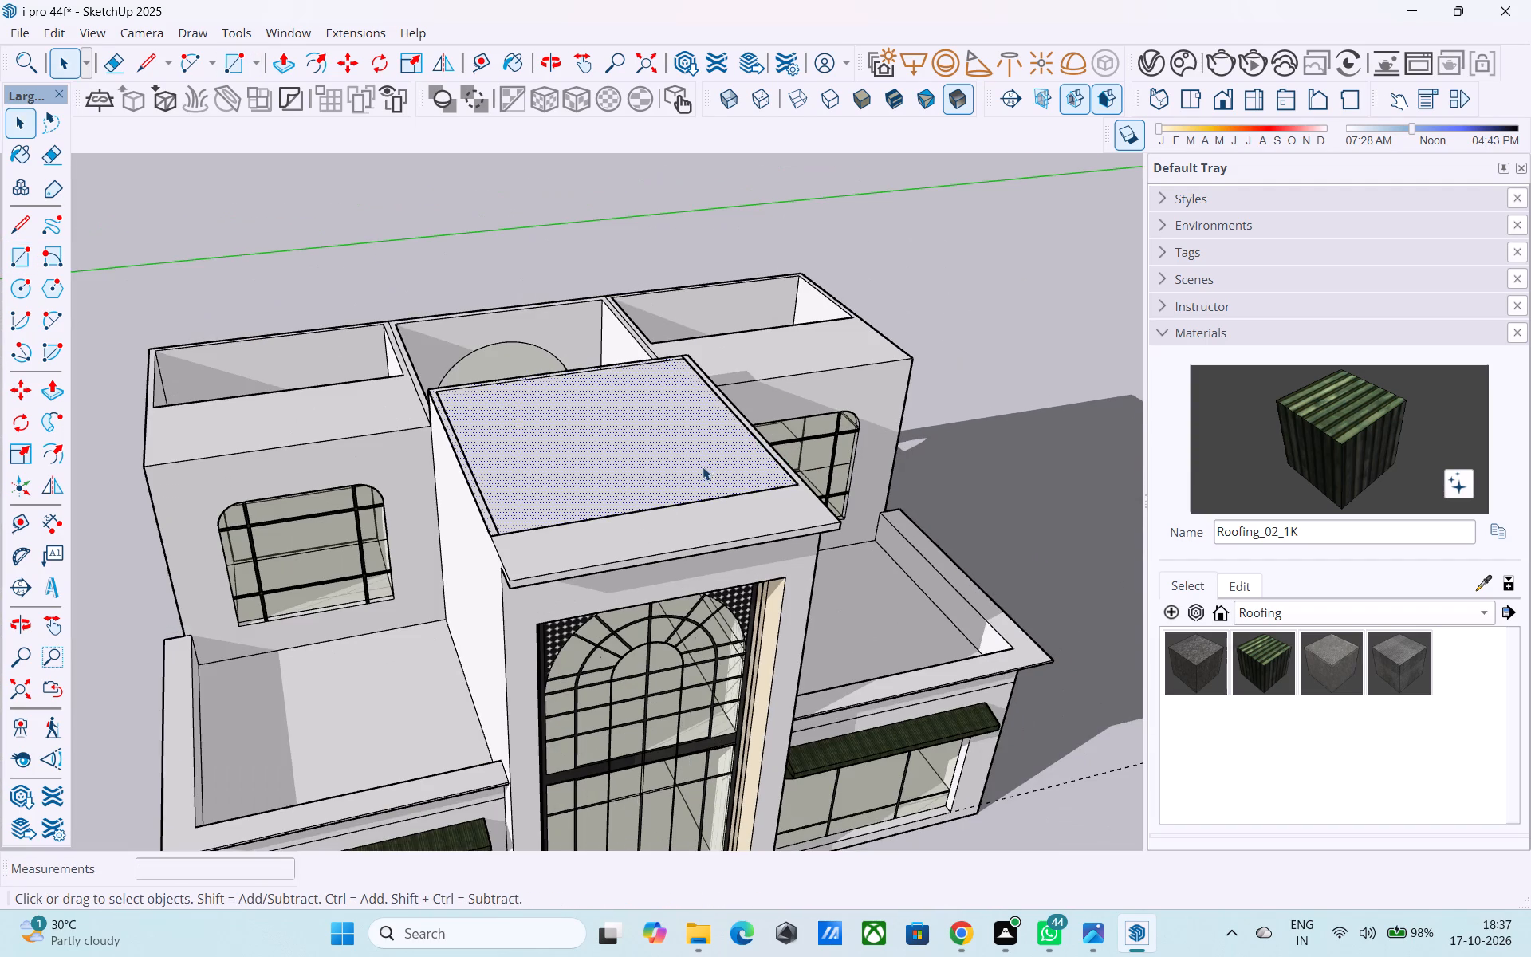
Pull the roof face over the central tower up 6" and then a further 1' with Push/Pull.
key(p)
click(702, 465)
text(6")
key(Return)
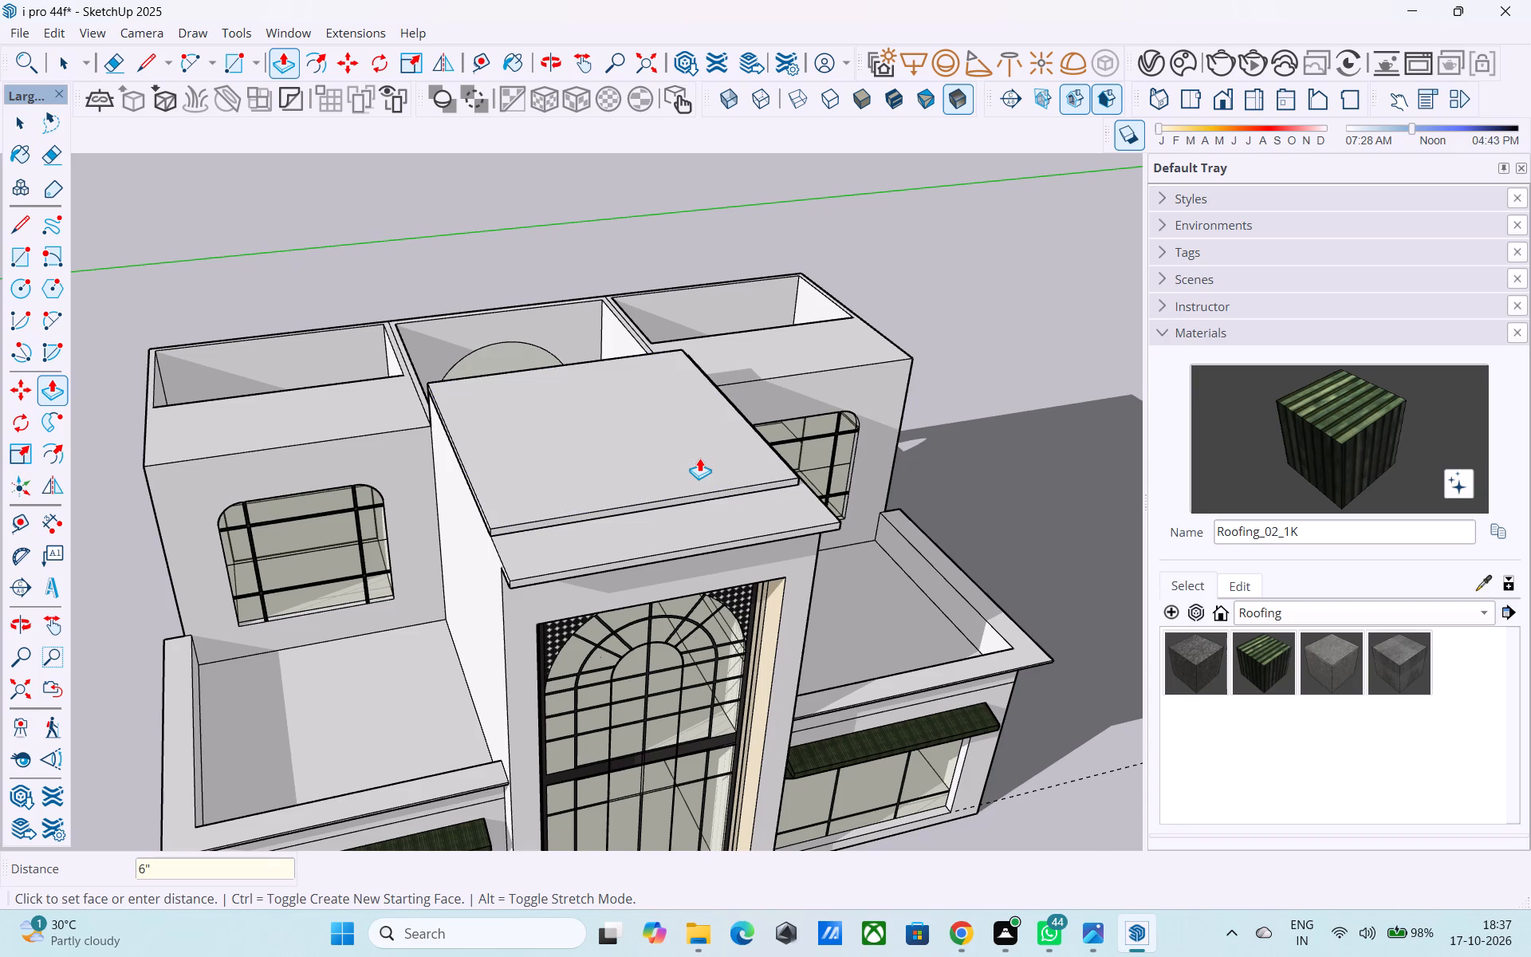
scroll(695, 462, up, 4)
click(691, 462)
text(1')
key(Return)
Examine the tower's new roof slab and projecting ledge from the sides, the front, above and below.
middle_drag(692, 439, 1019, 430)
middle_drag(668, 495, 784, 498)
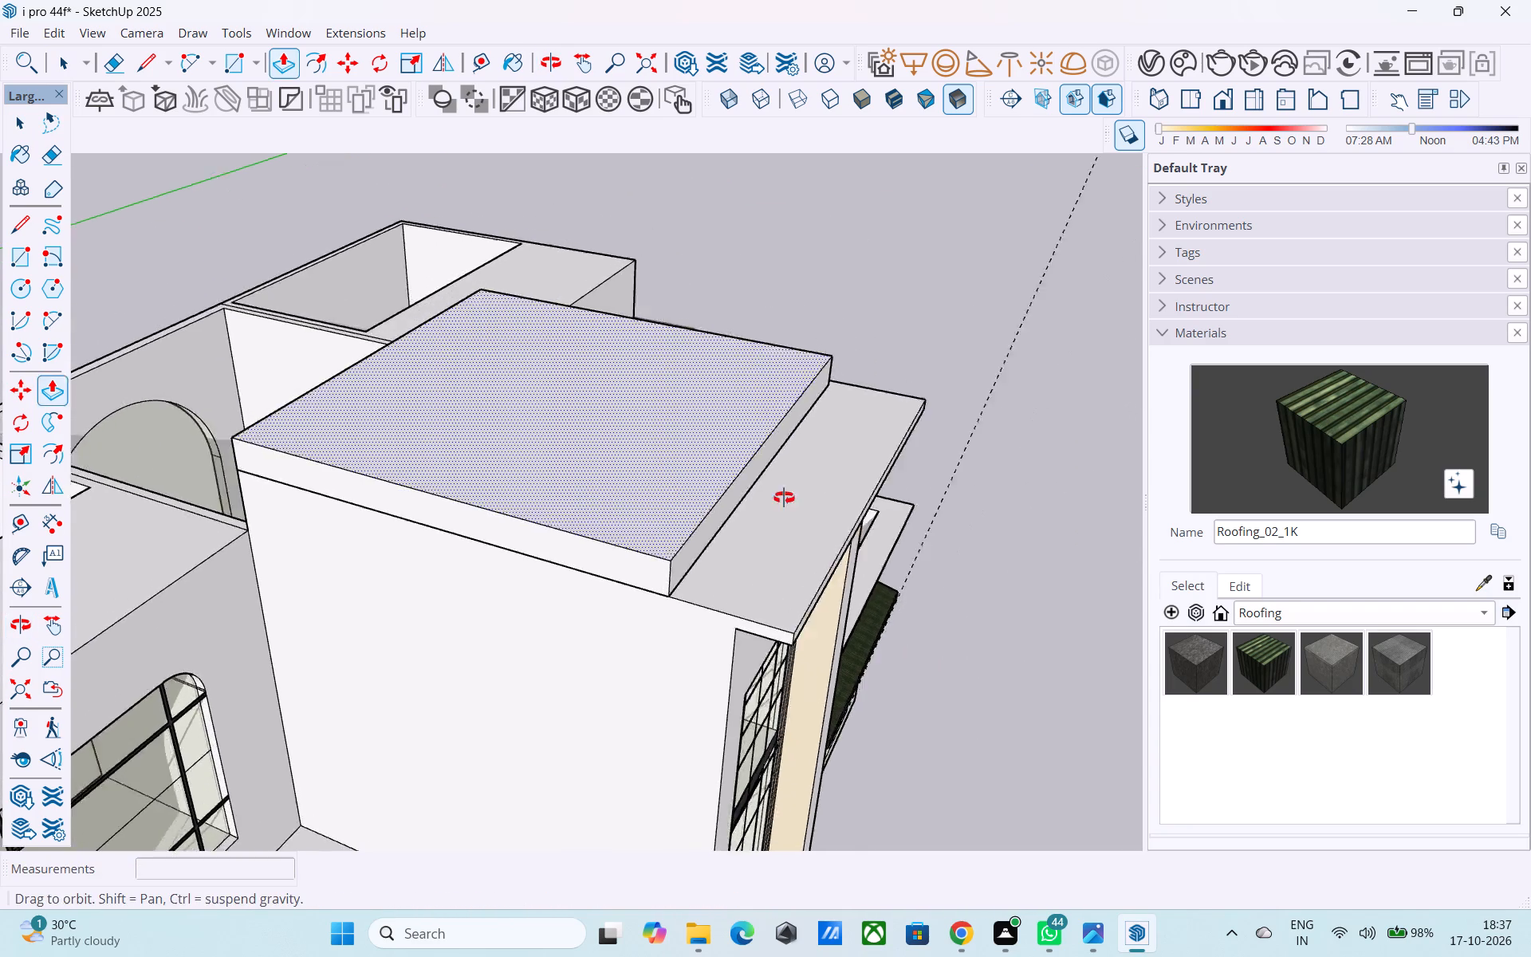
middle_drag(784, 498, 1100, 440)
scroll(360, 533, up, 5)
scroll(389, 557, down, 5)
middle_drag(662, 573, 205, 519)
scroll(405, 511, down, 3)
middle_drag(486, 540, 196, 459)
scroll(414, 428, up, 4)
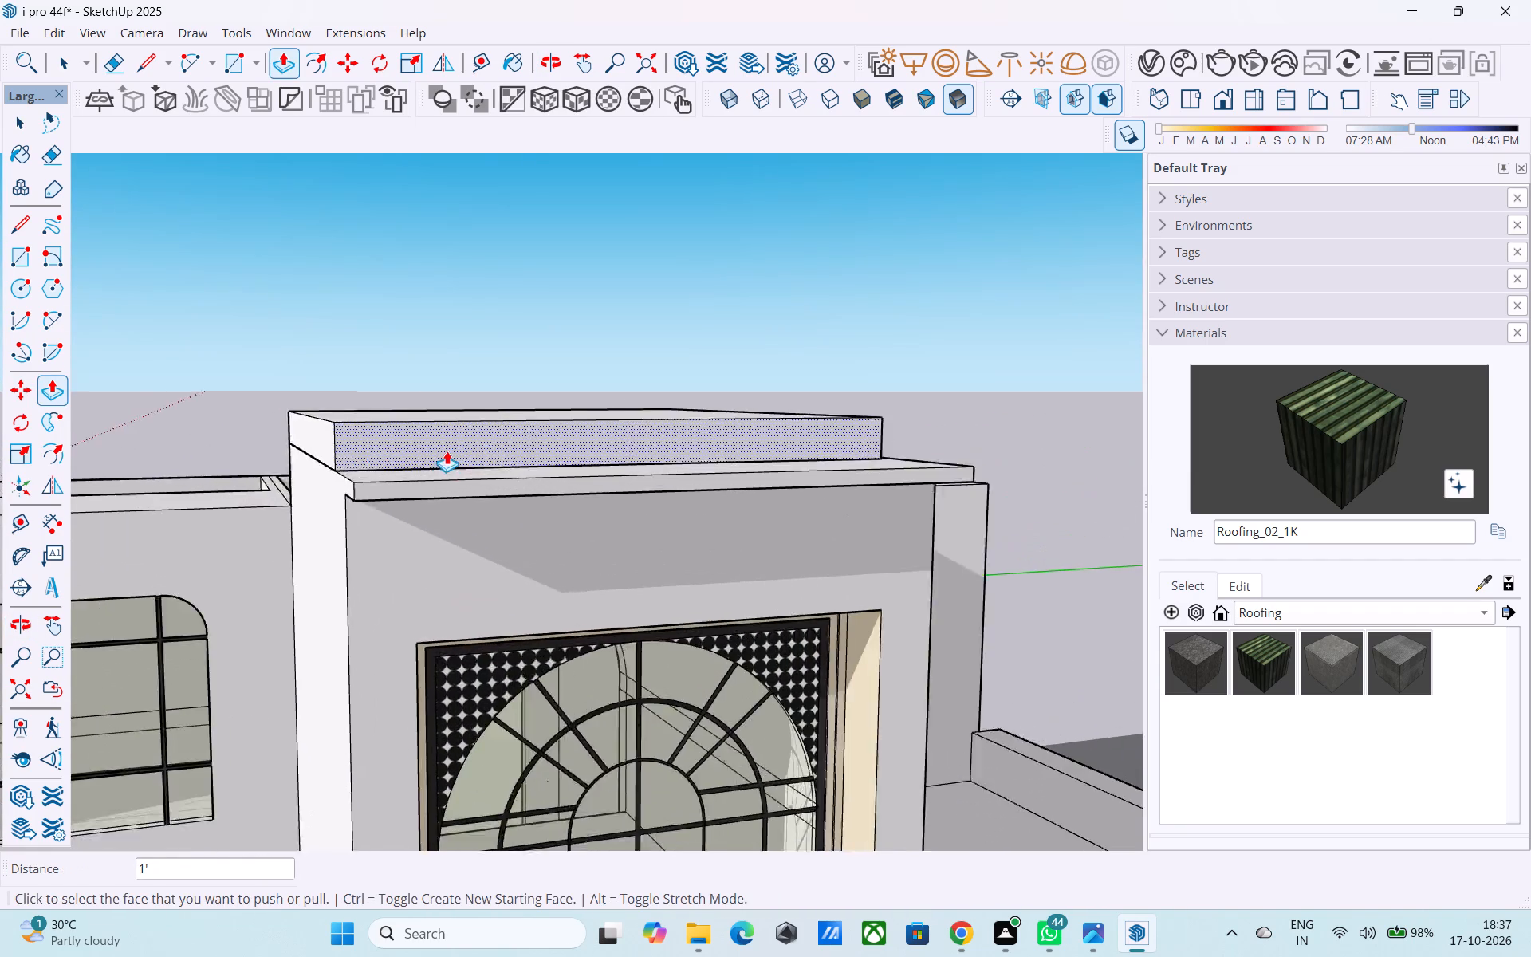
scroll(447, 451, up, 2)
scroll(447, 452, down, 6)
scroll(396, 392, up, 3)
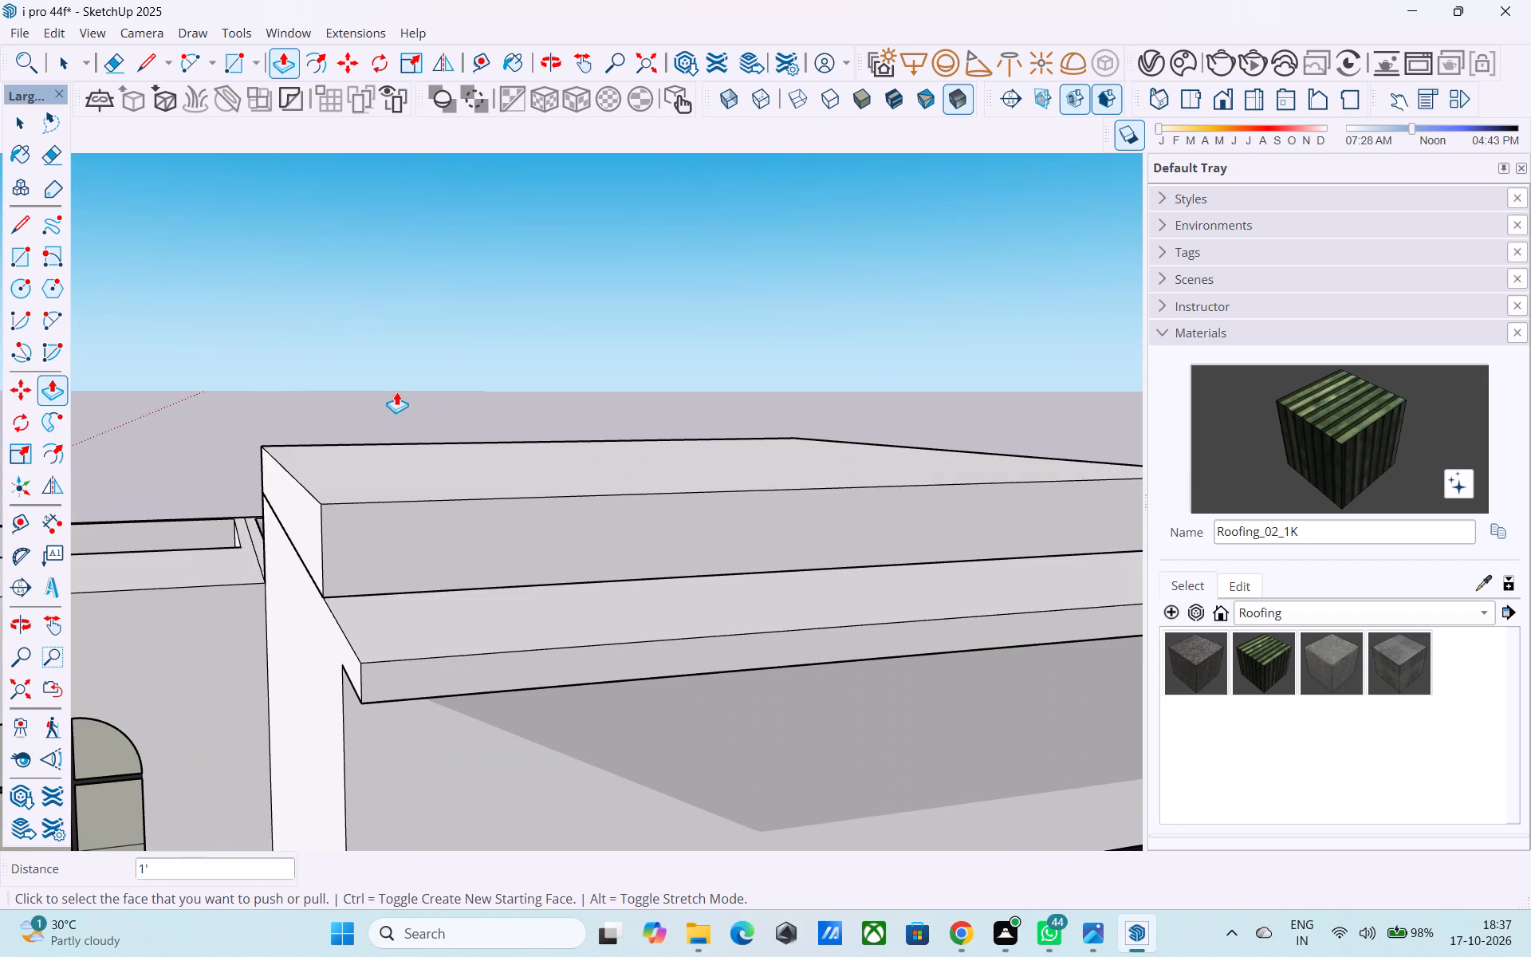
scroll(396, 392, down, 5)
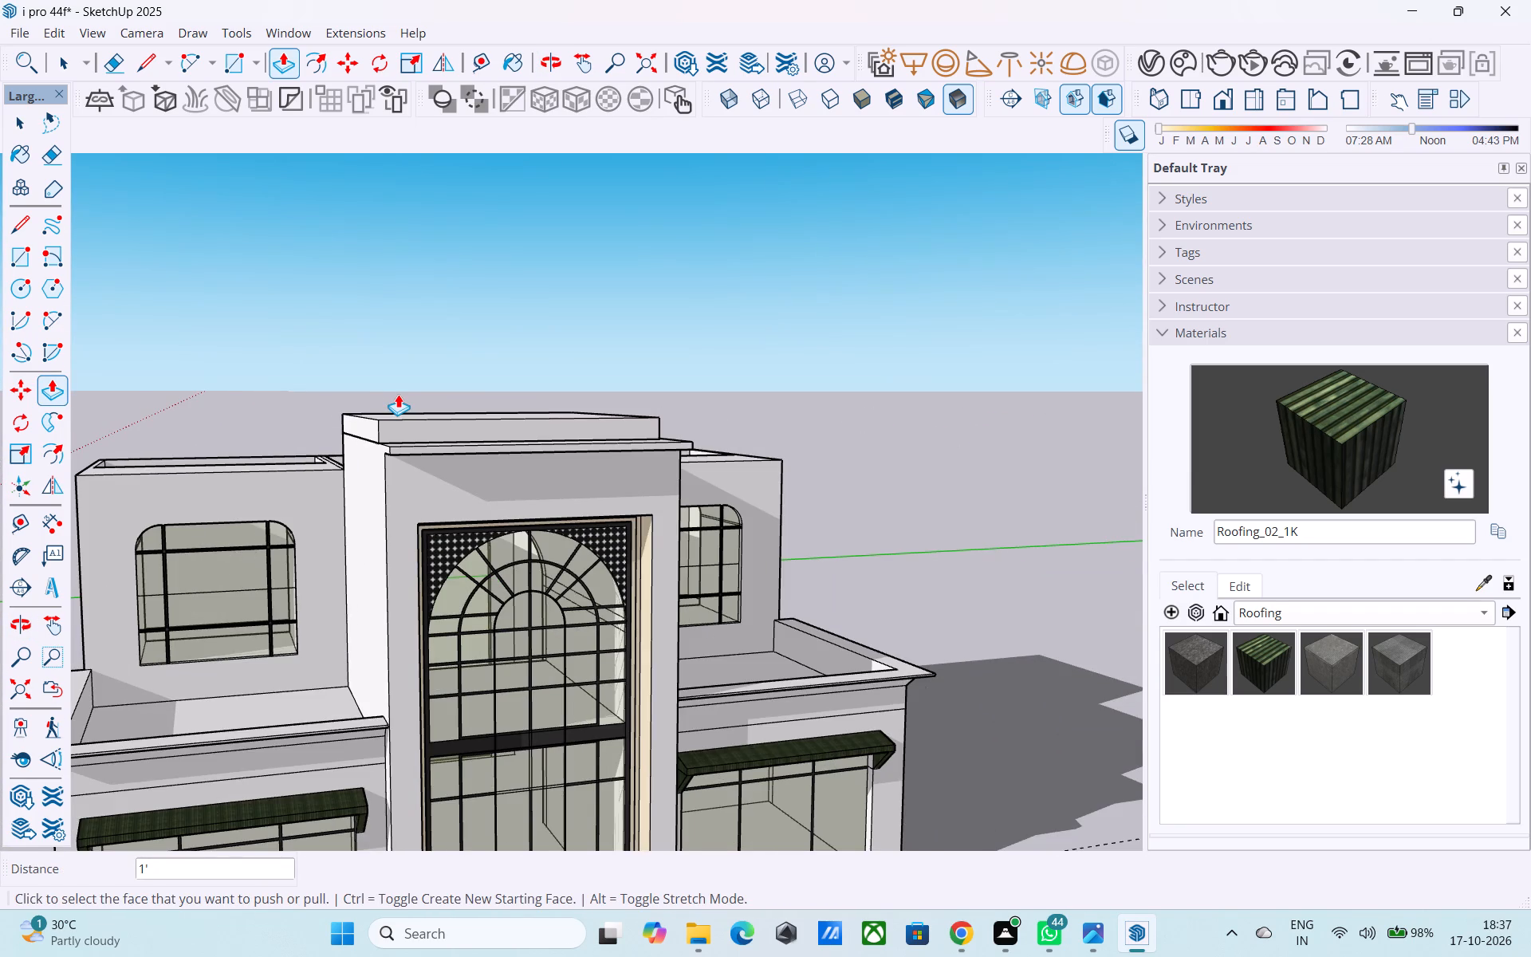
middle_drag(396, 394, 377, 384)
scroll(391, 408, up, 3)
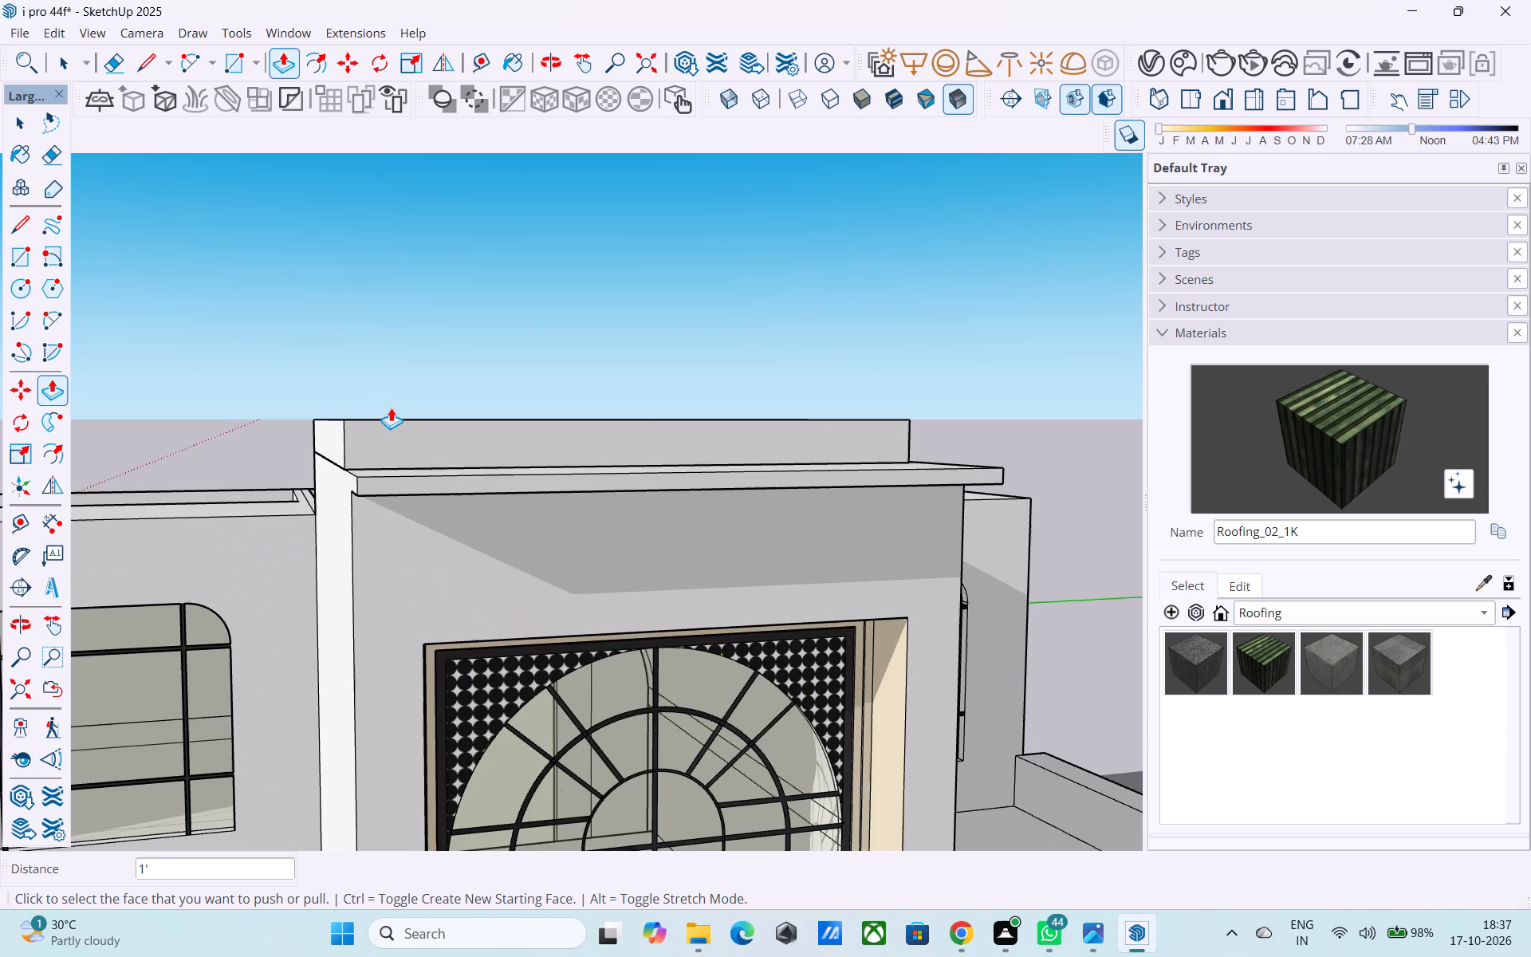
middle_drag(397, 414, 519, 439)
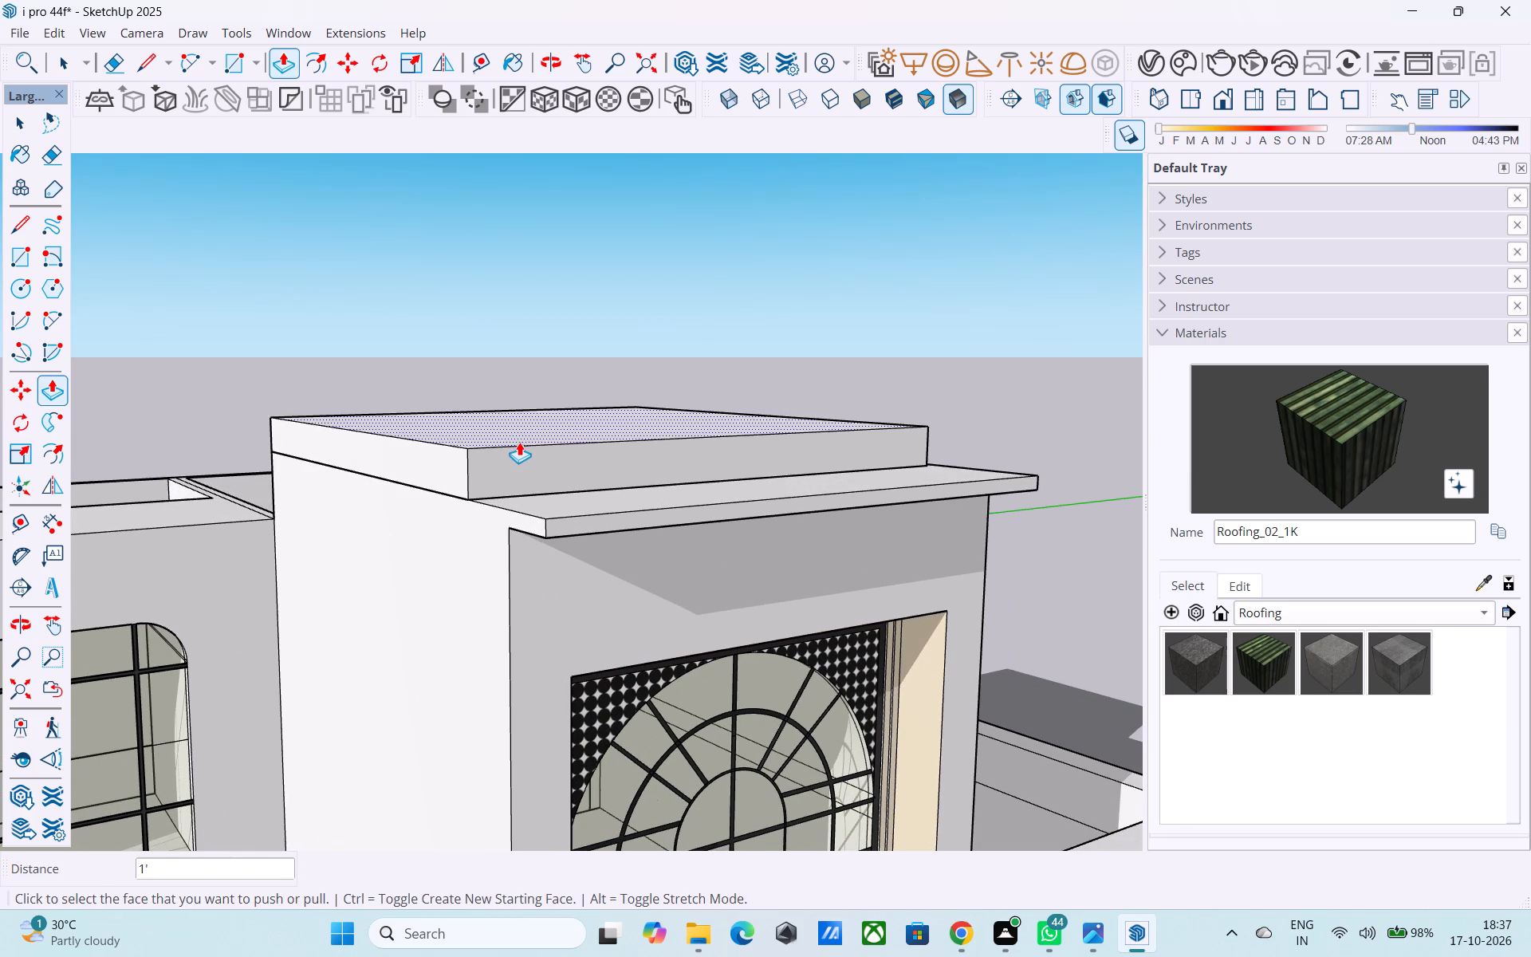
middle_drag(514, 448, 497, 448)
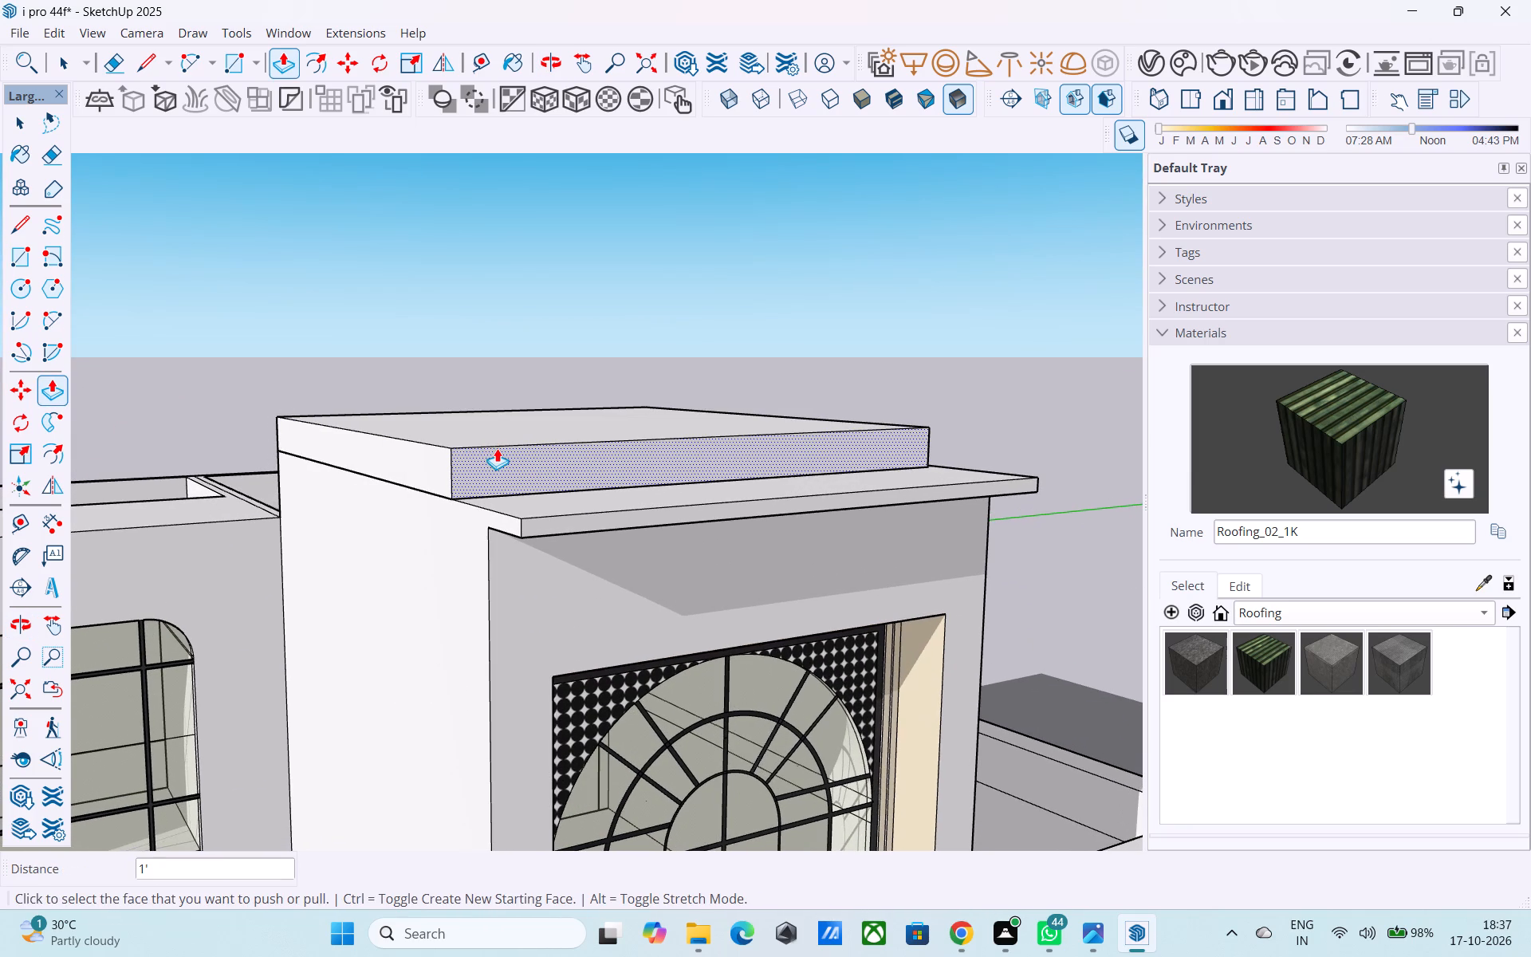
middle_drag(497, 447, 482, 446)
middle_drag(557, 490, 622, 524)
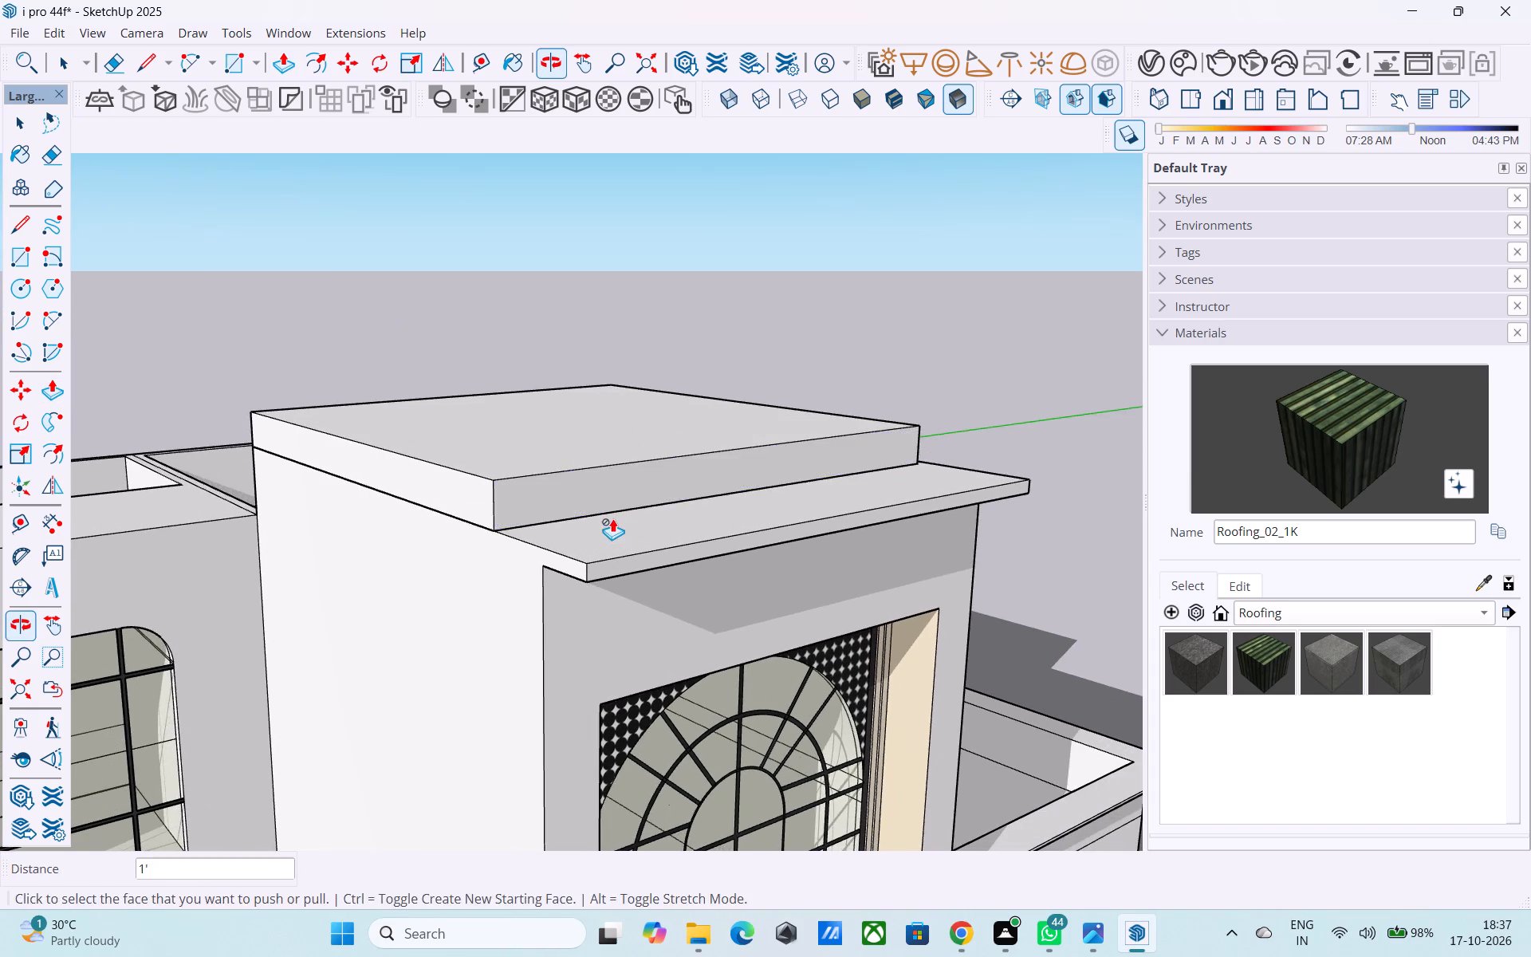
middle_drag(610, 518, 514, 484)
scroll(608, 518, up, 1)
scroll(514, 484, down, 2)
middle_drag(514, 485, 516, 361)
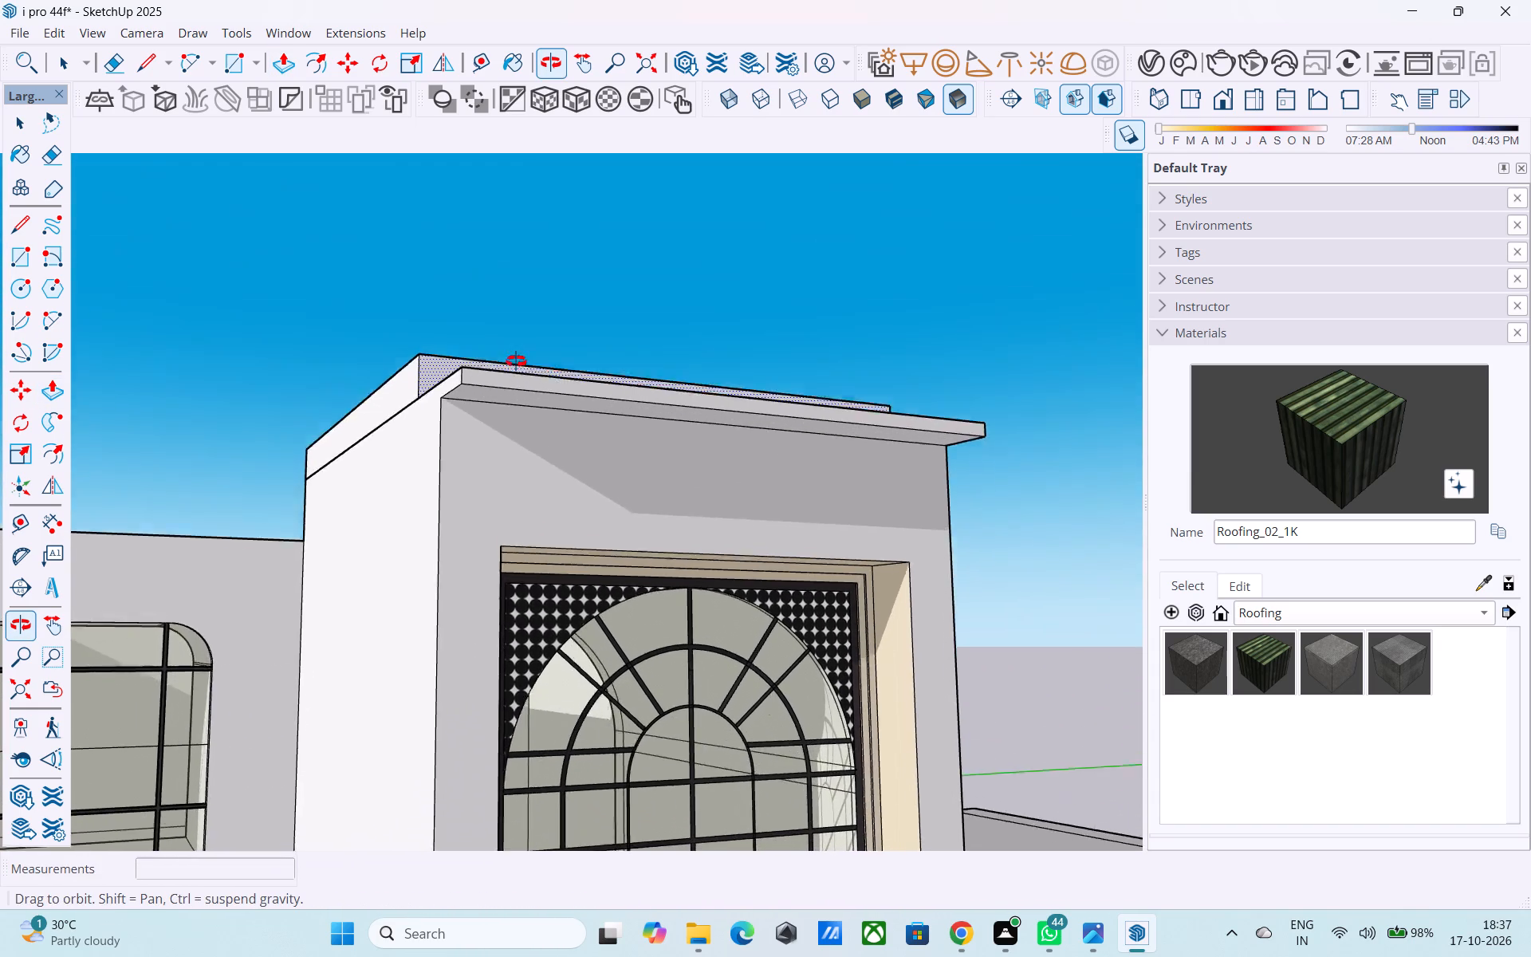
middle_drag(516, 361, 514, 561)
Push the roof slab's top face down 6" to make the slab thinner.
scroll(465, 522, up, 6)
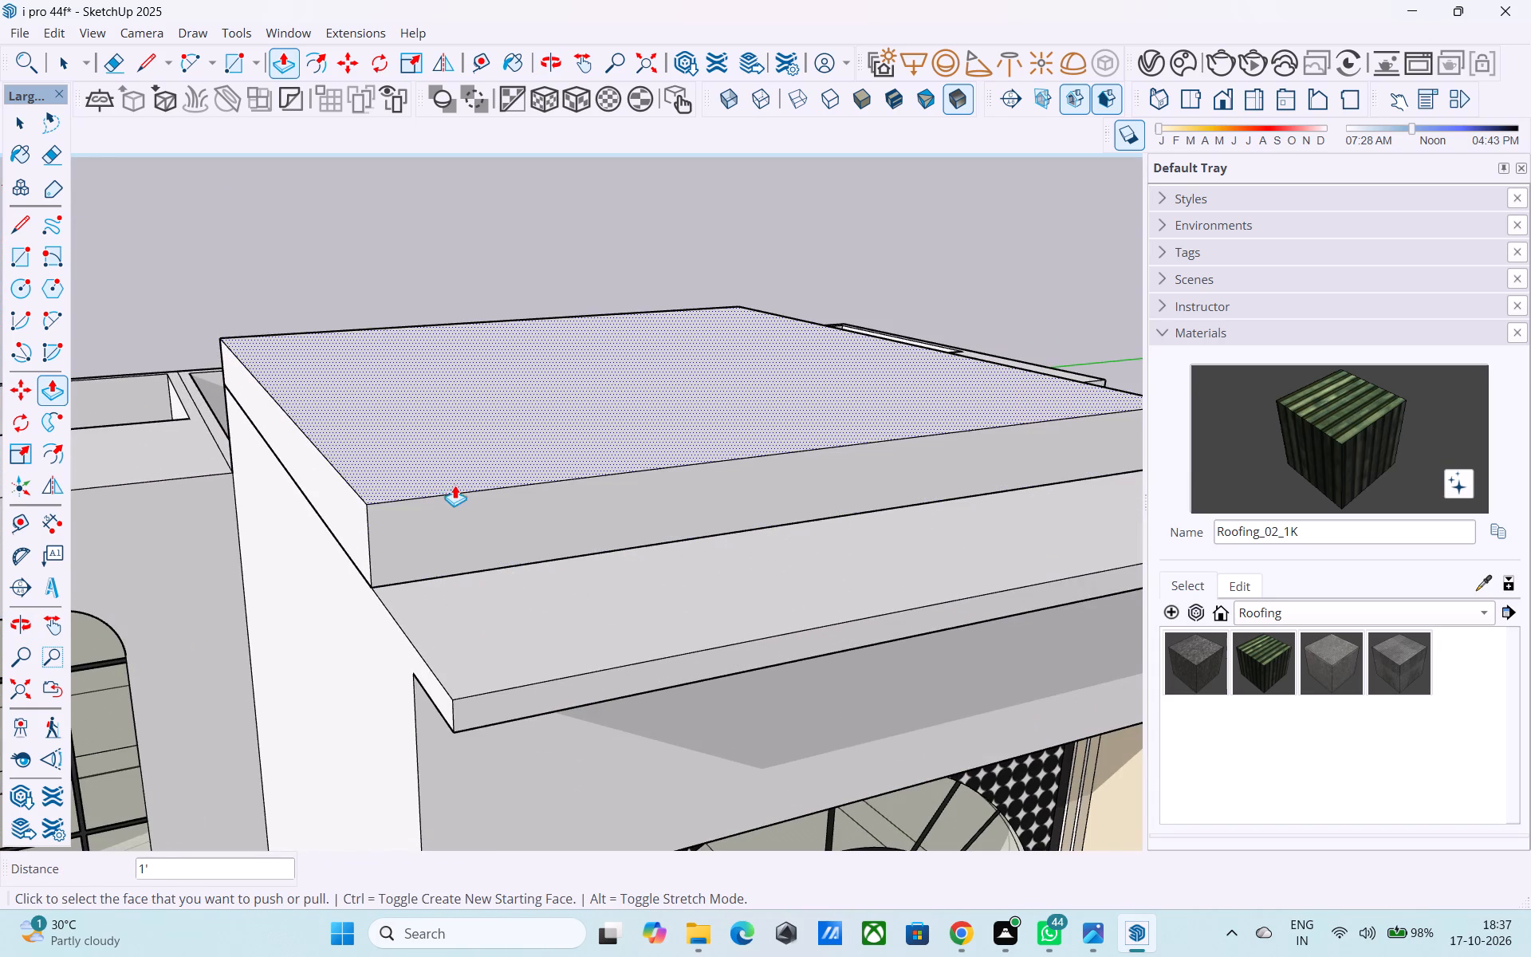
click(453, 477)
text(6")
key(Return)
key(space)
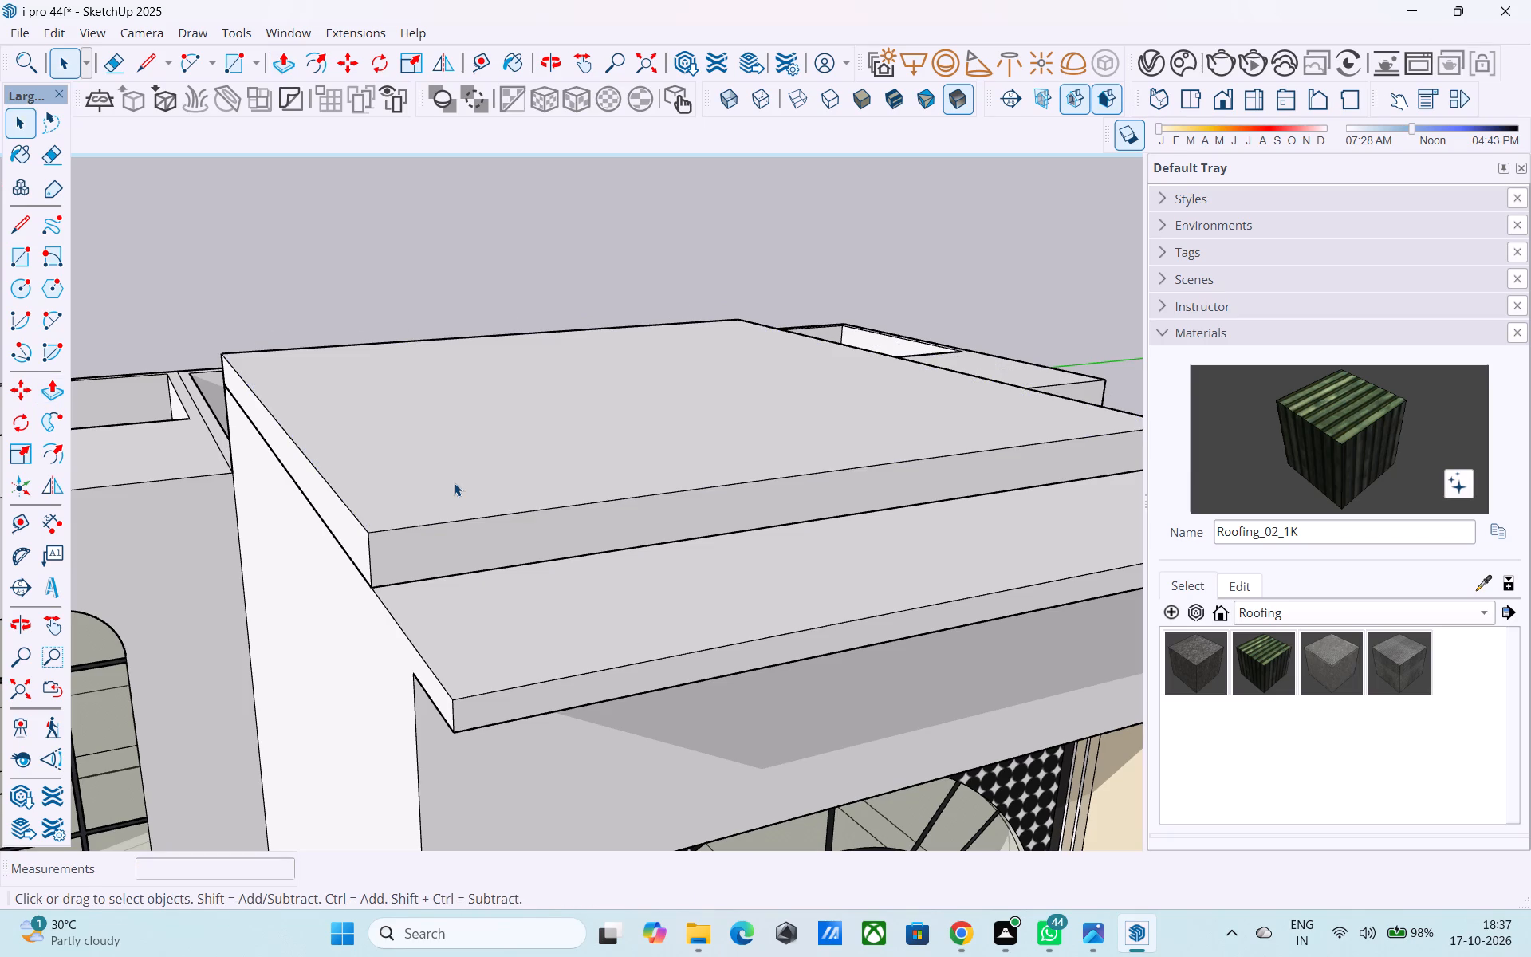
Pull the roof slab's side face on the left of the tower's front outward 1' with Push/Pull.
scroll(500, 575, down, 3)
middle_drag(500, 575, 640, 535)
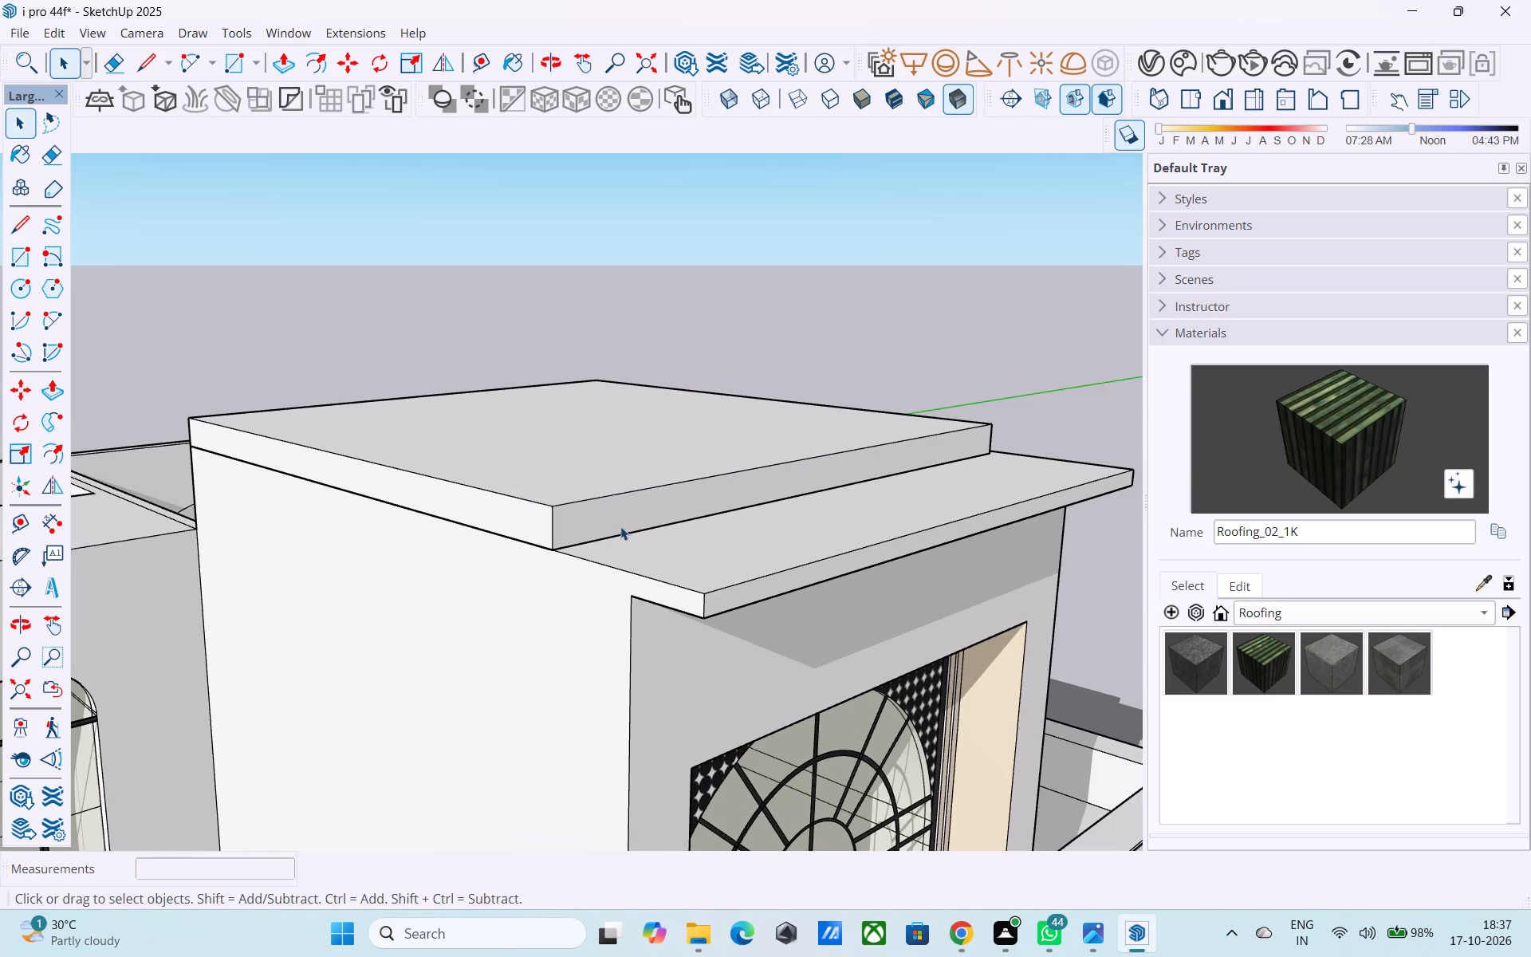
scroll(620, 526, down, 3)
middle_drag(617, 525, 588, 512)
scroll(553, 512, up, 2)
click(529, 508)
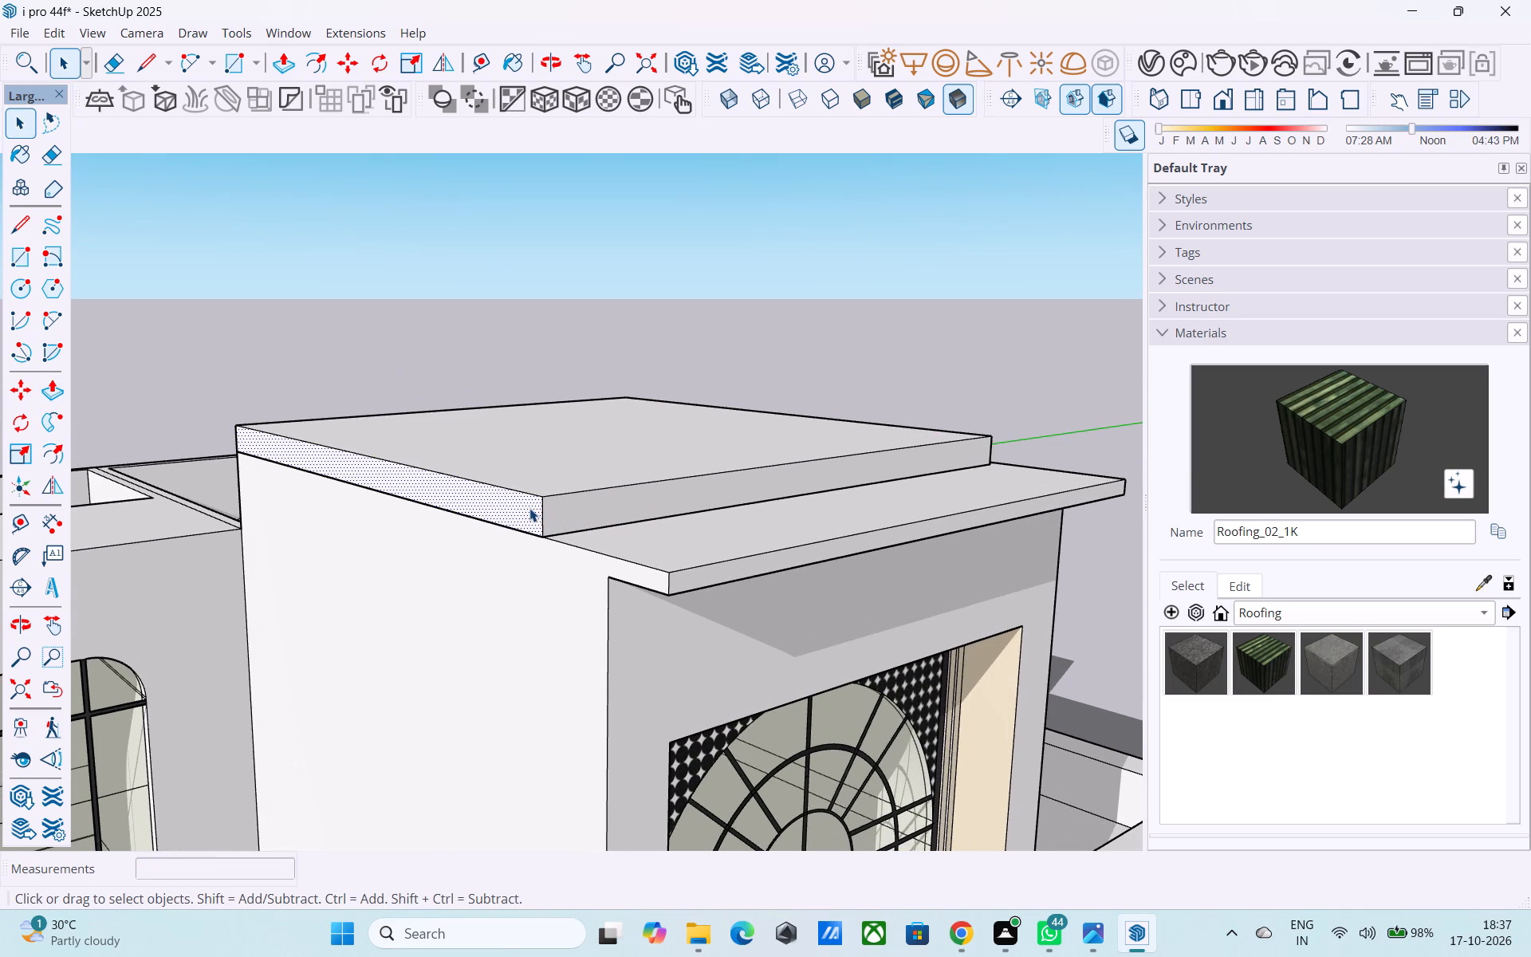
key(p)
click(529, 508)
text(1')
key(Return)
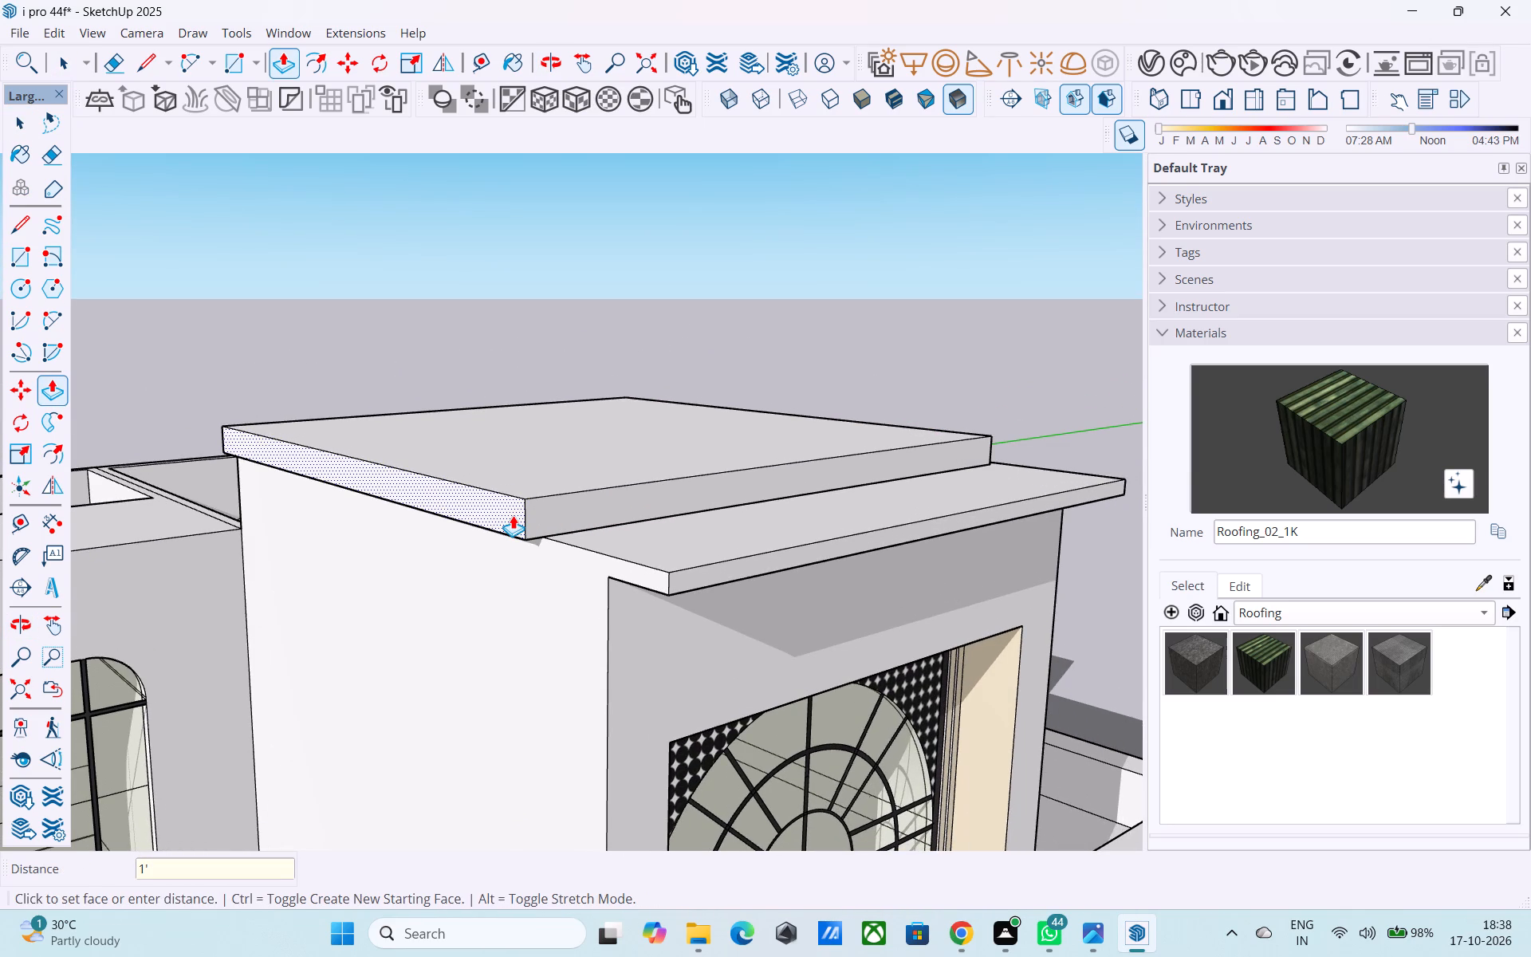
Pull the roof slab's opposite side face, right of the tower's front, outward 1' and then another 1'.
middle_drag(621, 556, 321, 583)
scroll(322, 583, down, 4)
middle_drag(723, 572, 380, 520)
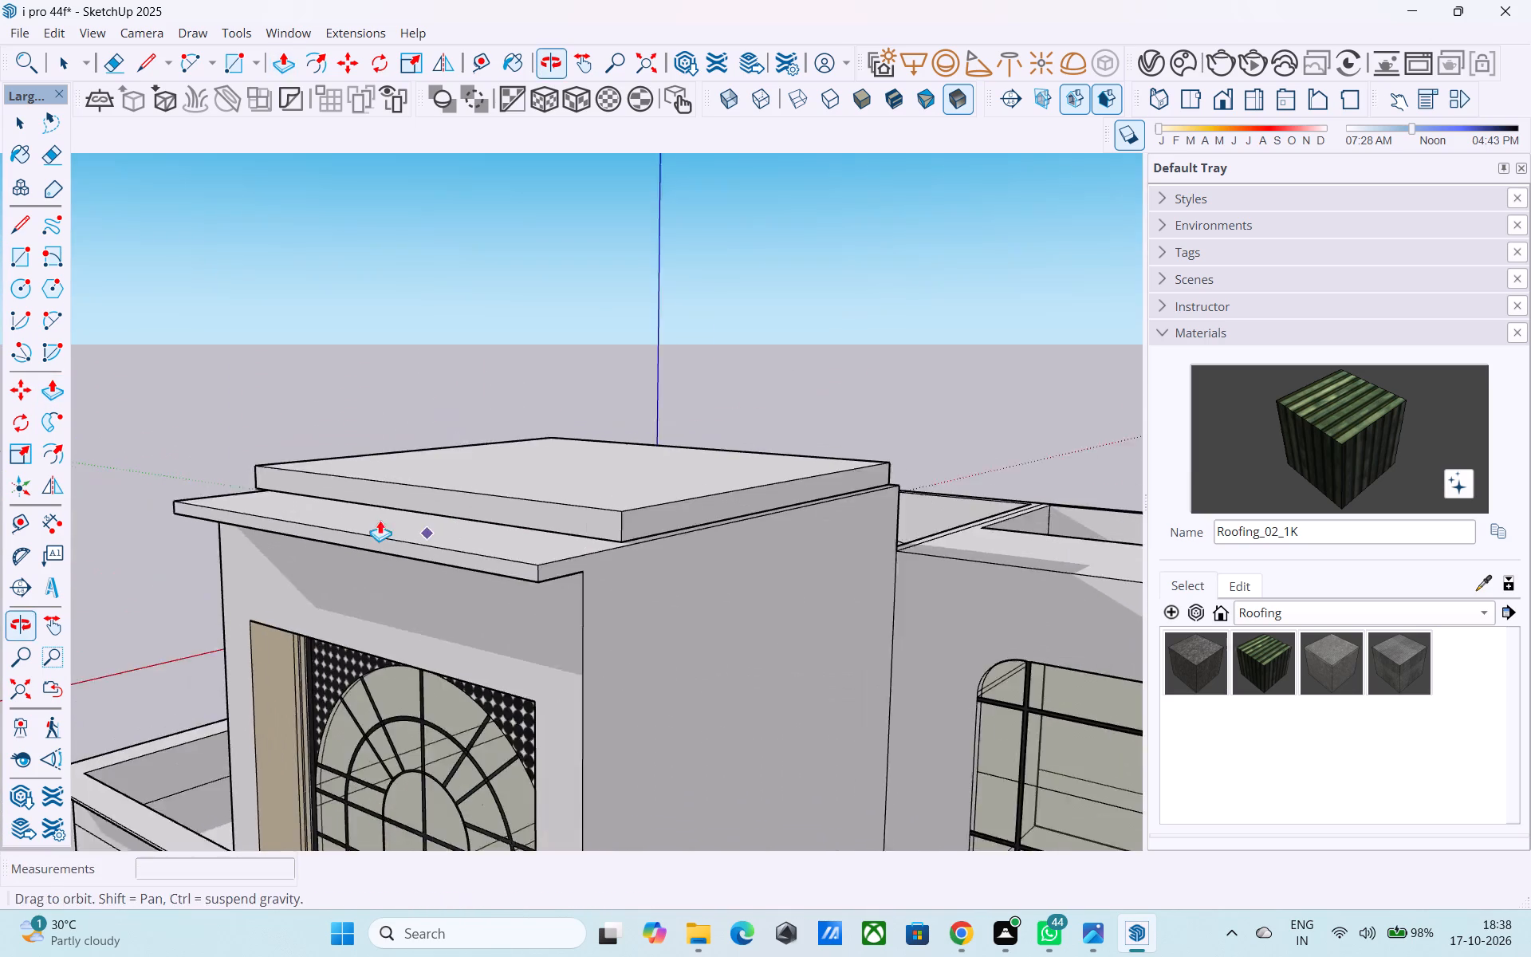
scroll(606, 519, up, 5)
key(space)
click(616, 497)
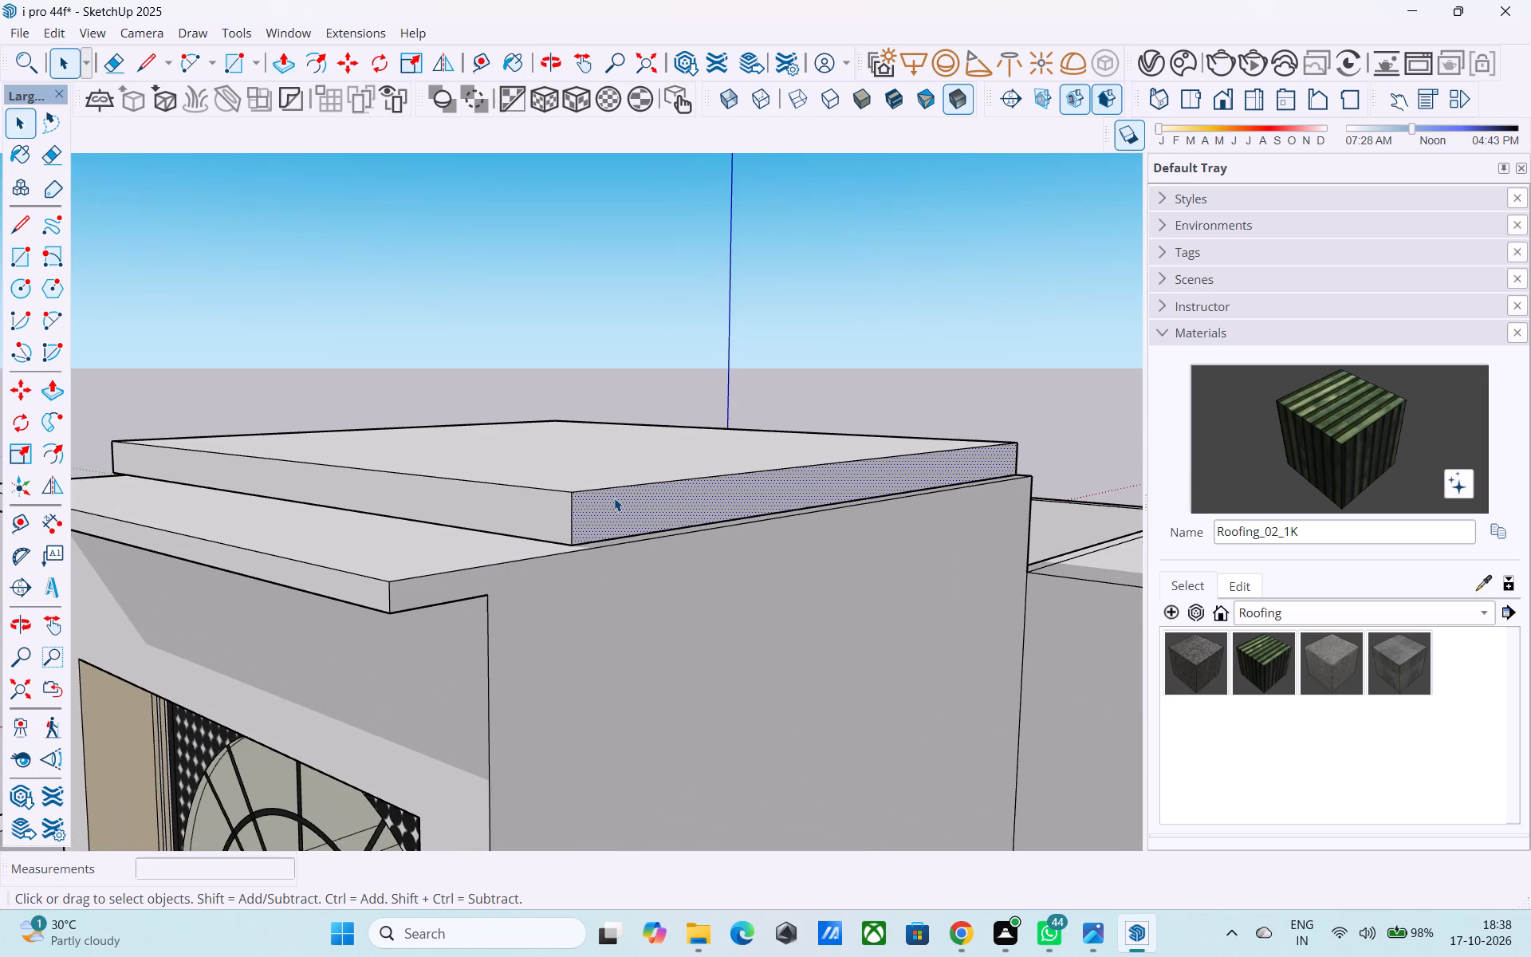
key(p)
double_click(614, 498)
click(627, 512)
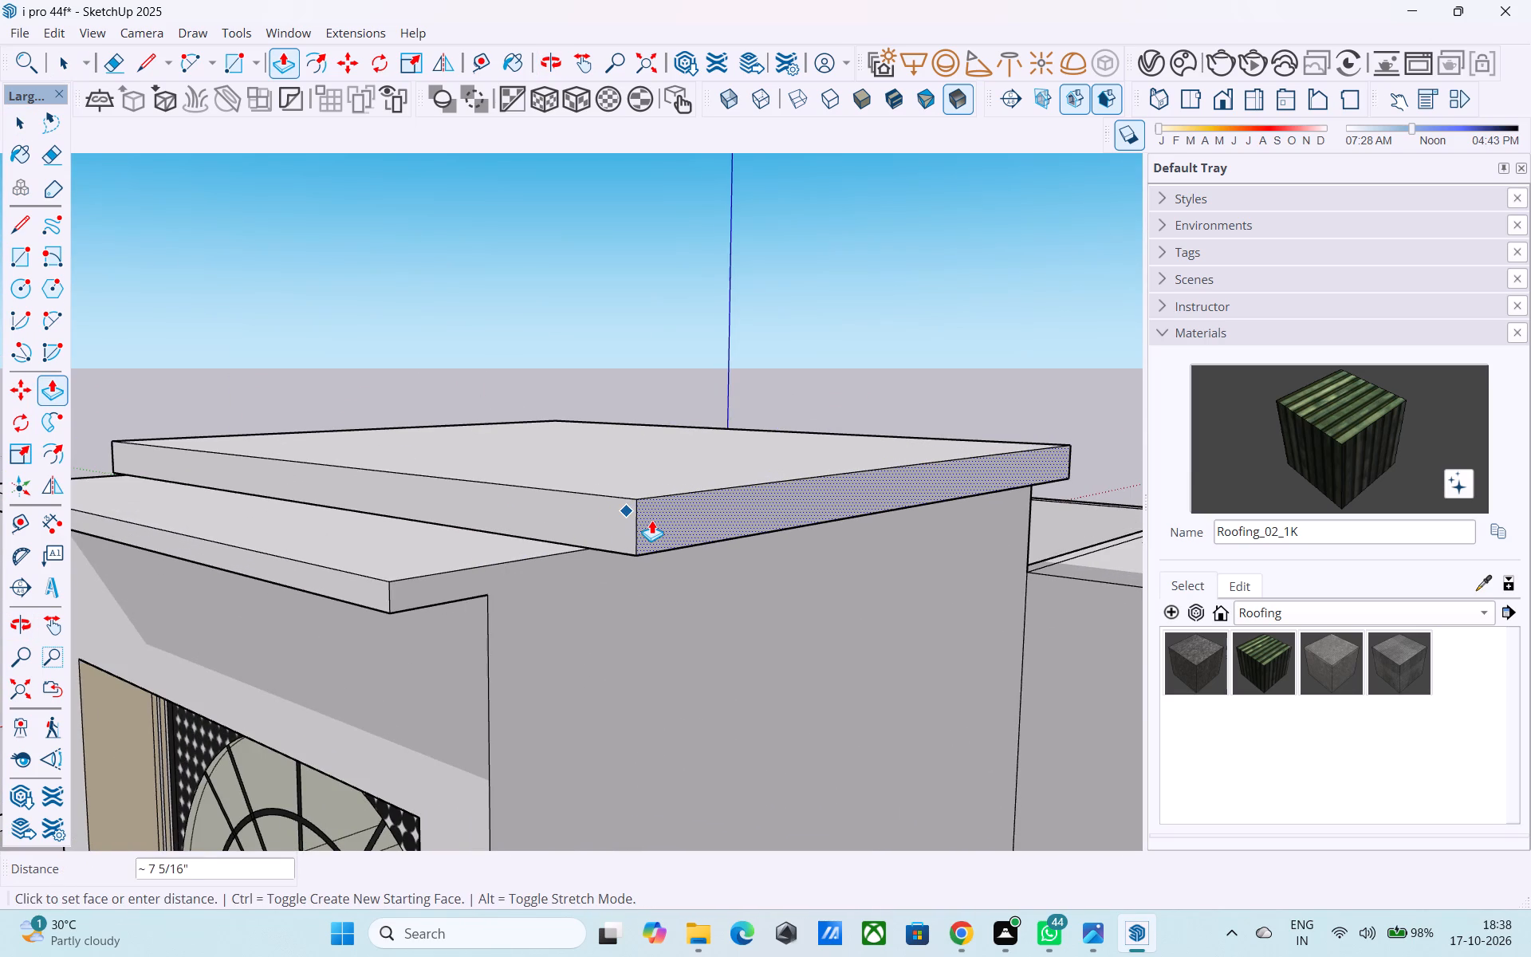
text(1')
key(Return)
Repeat the 1' Push/Pull on the slab's left side face to match the overhang on the right.
scroll(656, 553, down, 7)
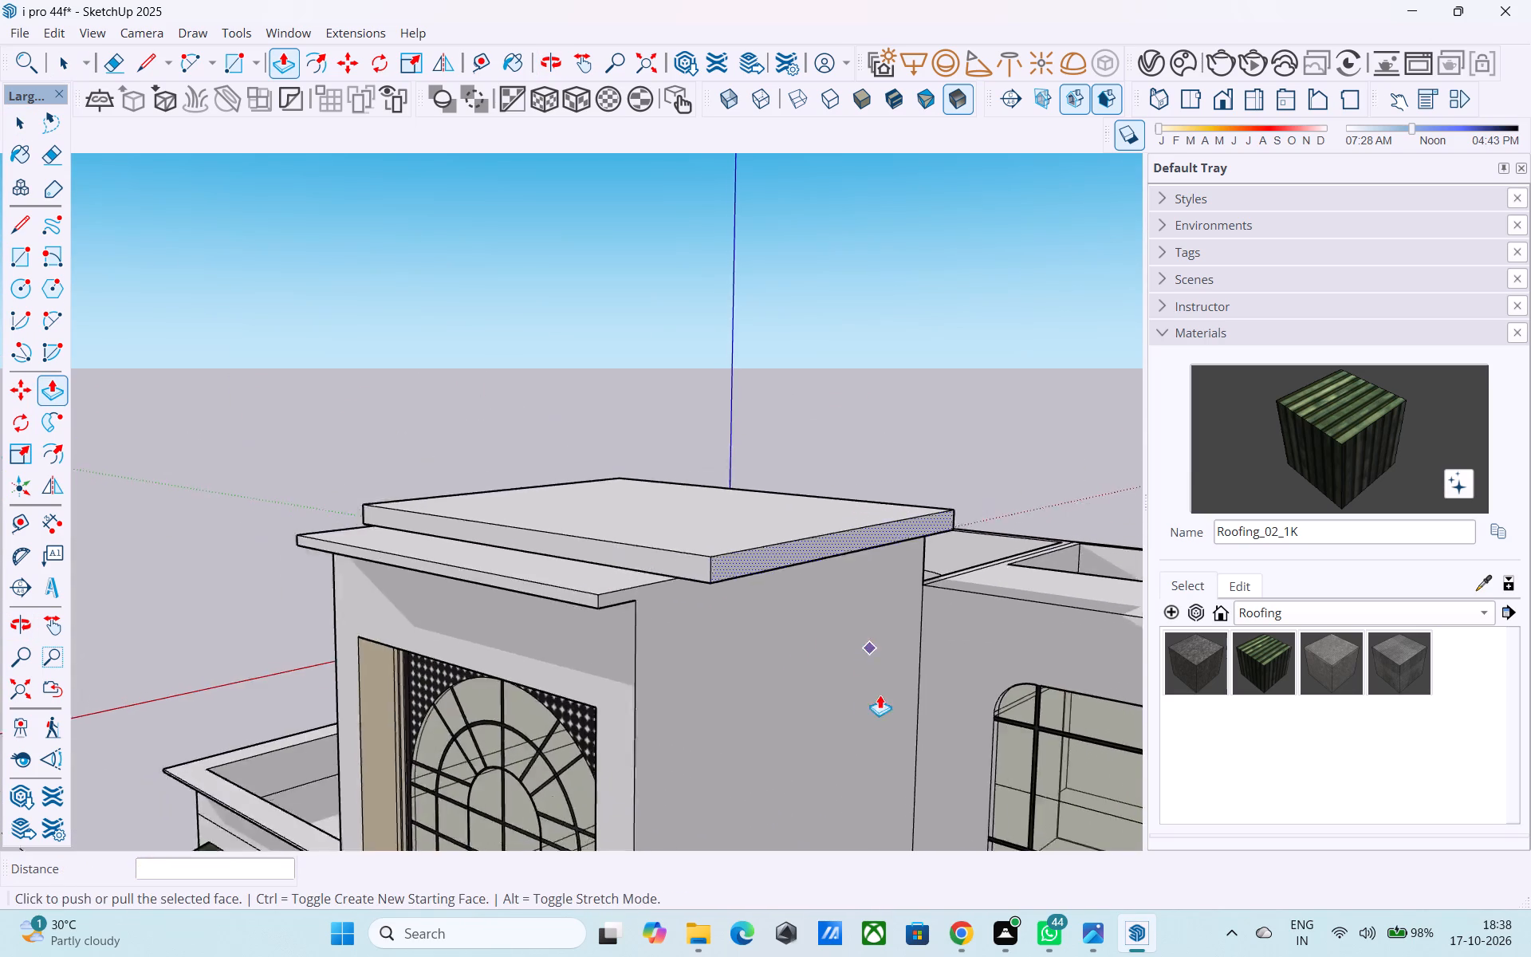
scroll(880, 695, down, 2)
middle_drag(367, 575, 772, 620)
scroll(843, 562, up, 4)
scroll(926, 508, up, 8)
key(space)
click(966, 518)
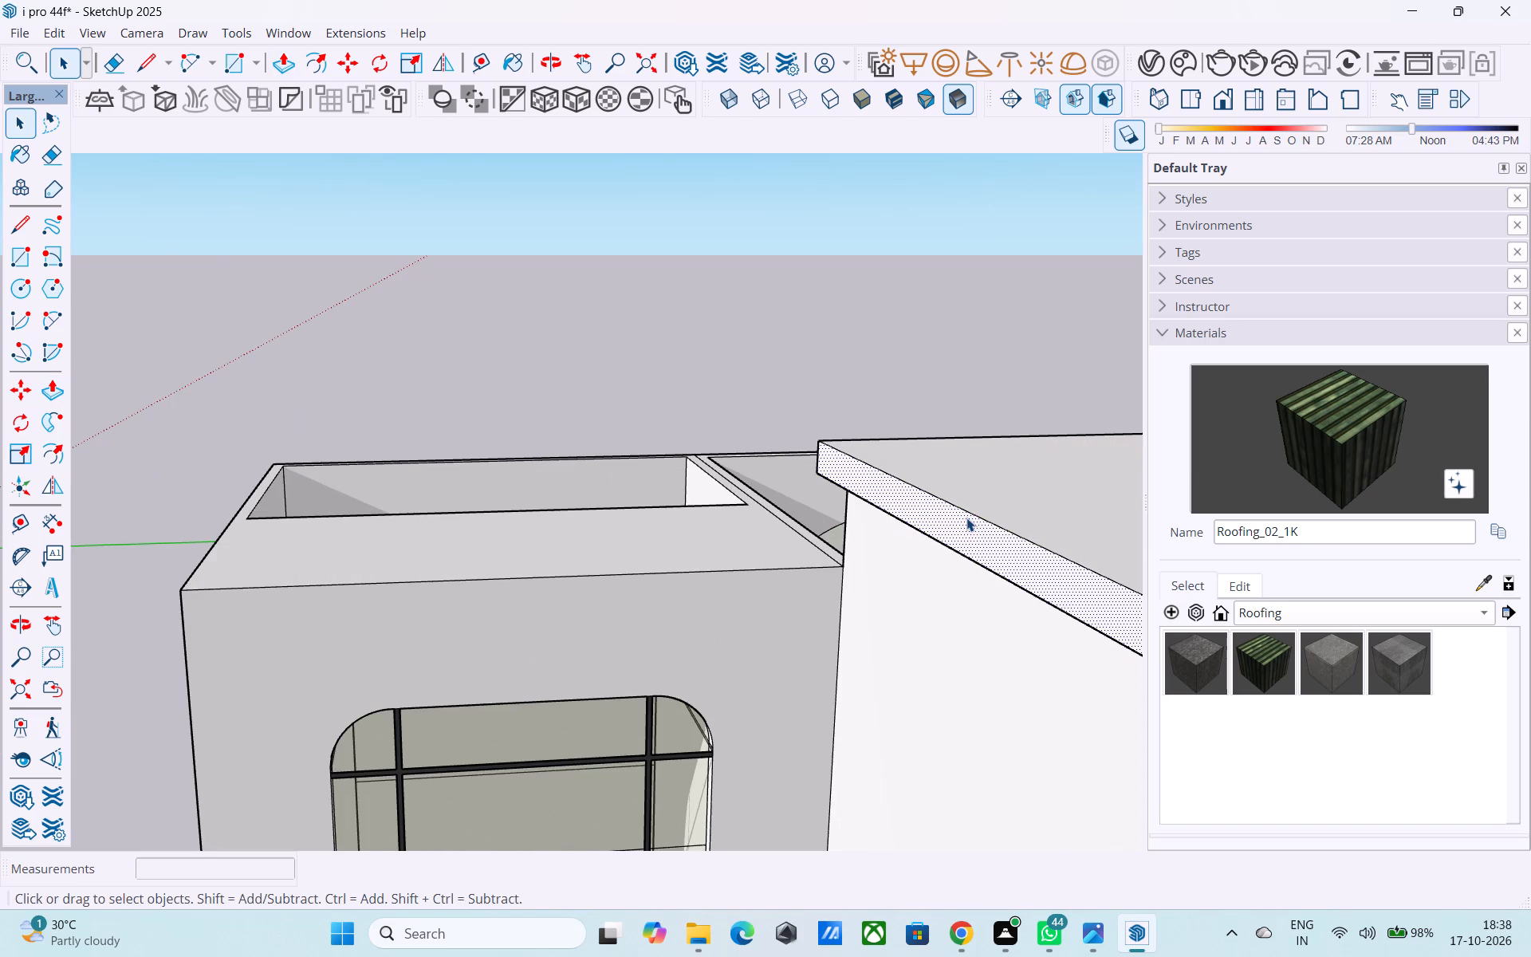
key(p)
double_click(966, 518)
Pull the roof slab's front face forward 4' 6", flush with the front edge of the ledge below.
scroll(856, 521, down, 12)
middle_drag(839, 553, 817, 539)
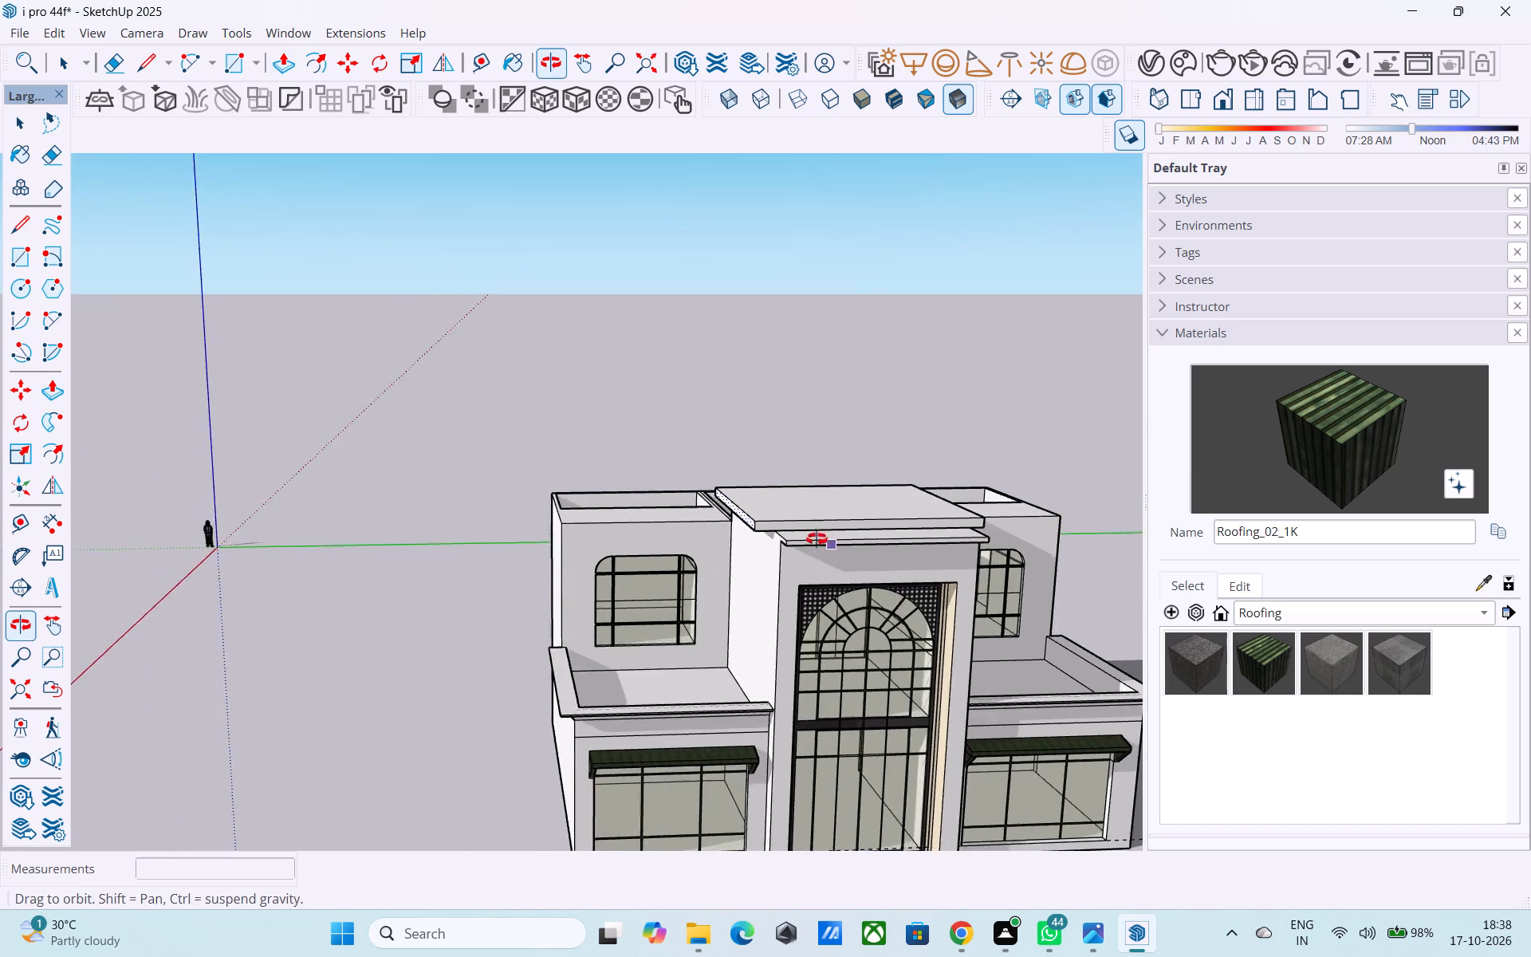
middle_drag(817, 539, 816, 539)
scroll(816, 536, up, 11)
key(space)
middle_drag(781, 521, 721, 469)
click(718, 475)
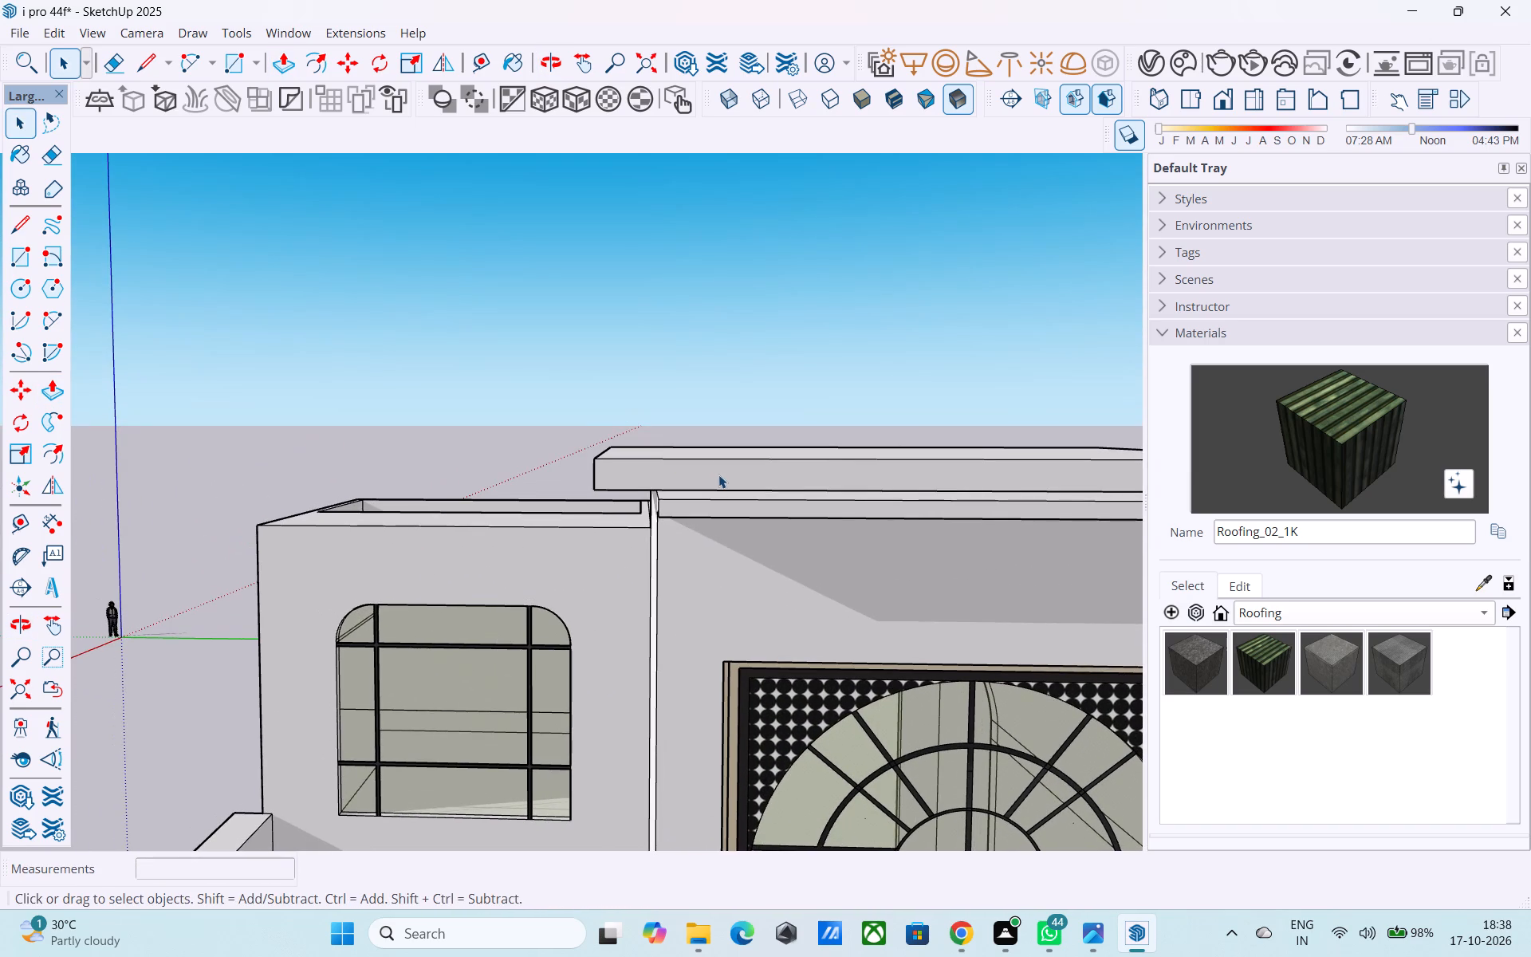
key(p)
click(718, 475)
middle_drag(730, 490, 799, 414)
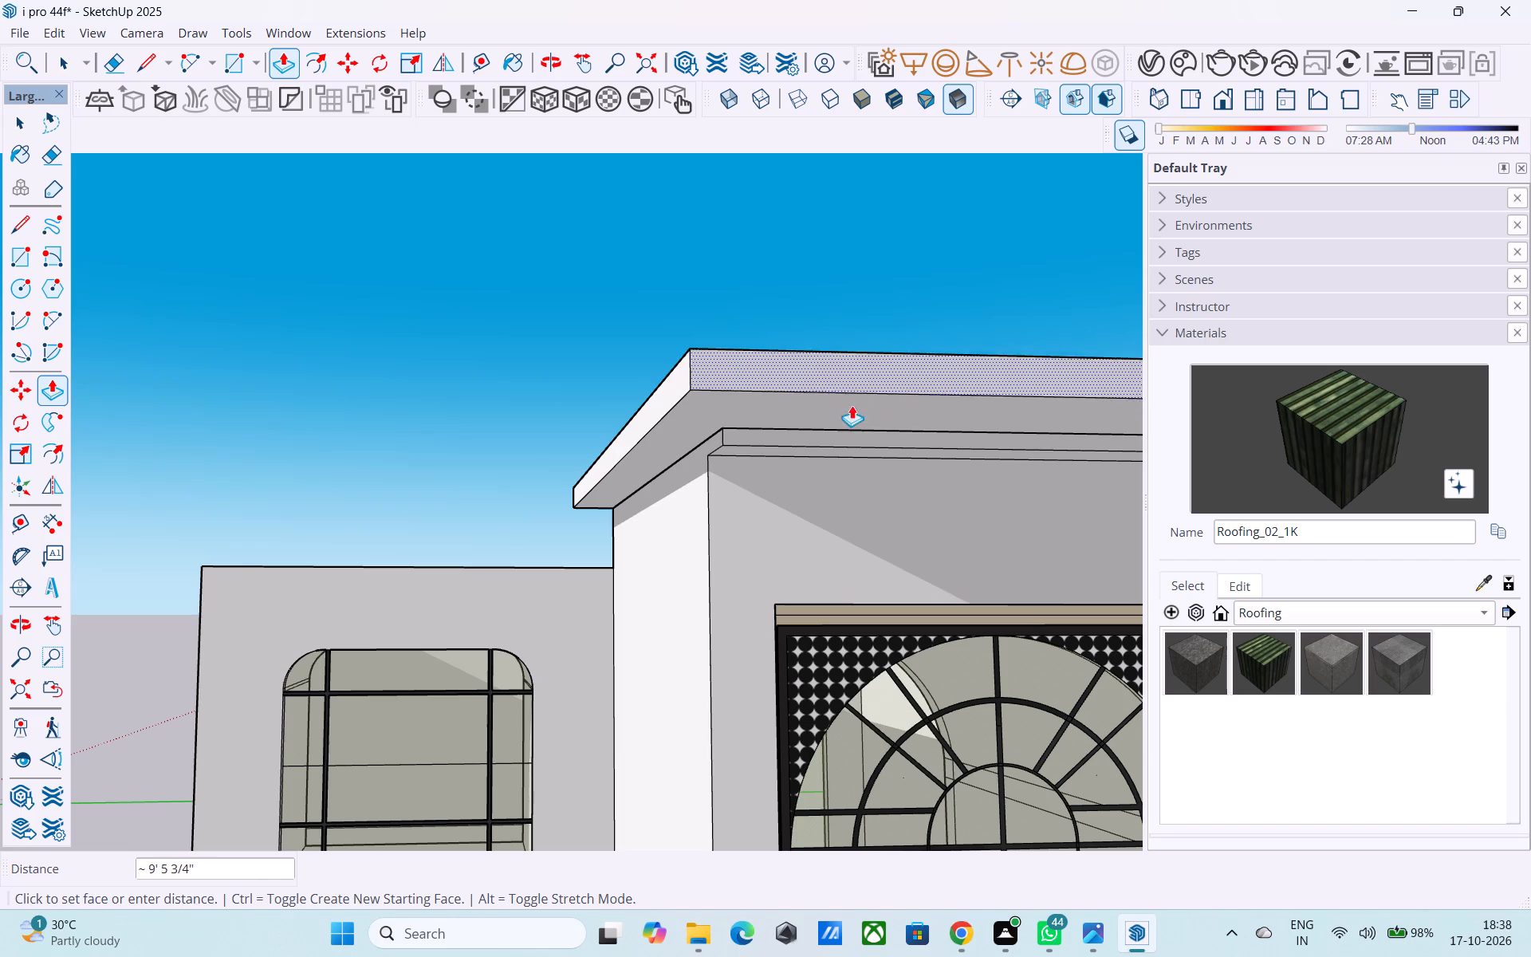
click(815, 426)
Pull the roof slab's front face a further 2' forward beyond the ledge.
middle_drag(813, 425, 773, 417)
scroll(672, 423, up, 4)
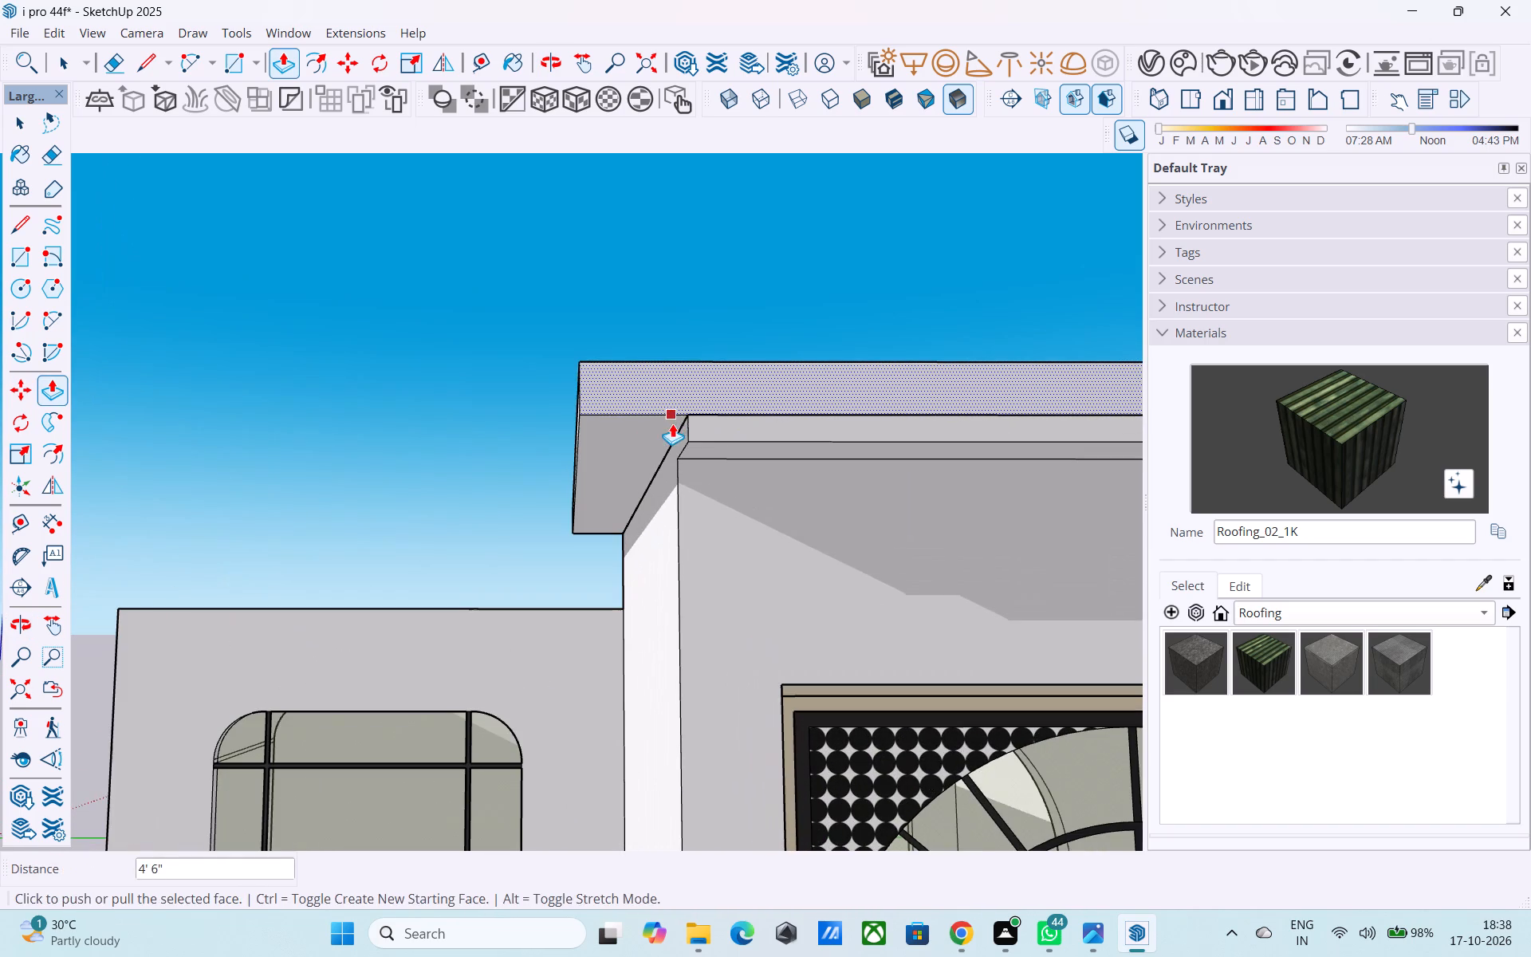
key(space)
click(674, 396)
key(p)
click(674, 396)
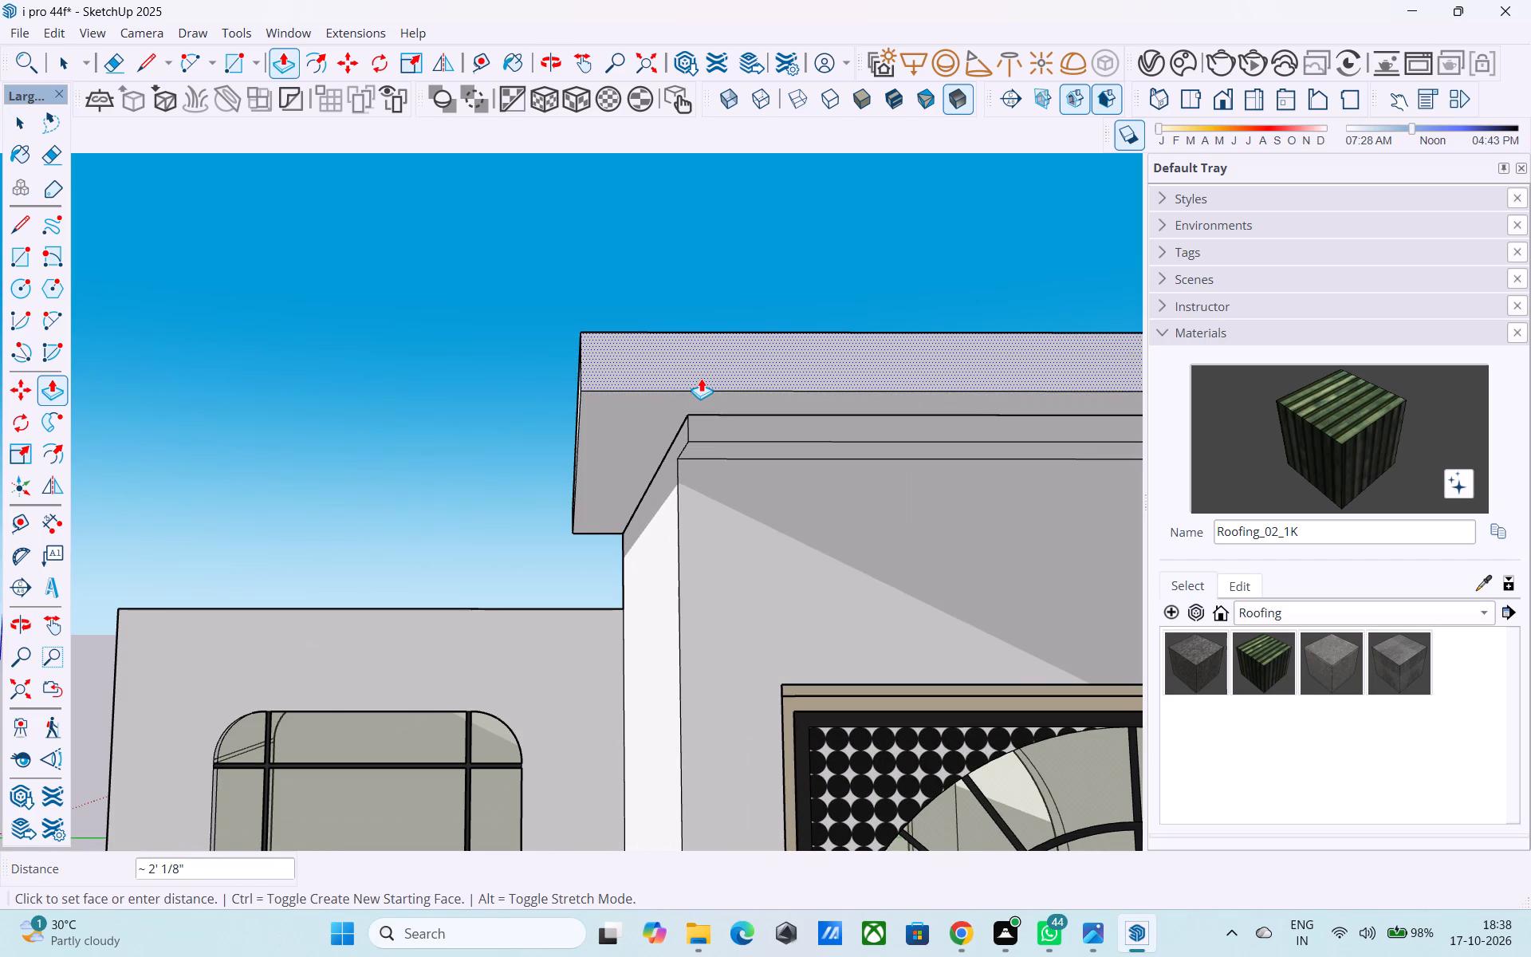
text(2')
key(Return)
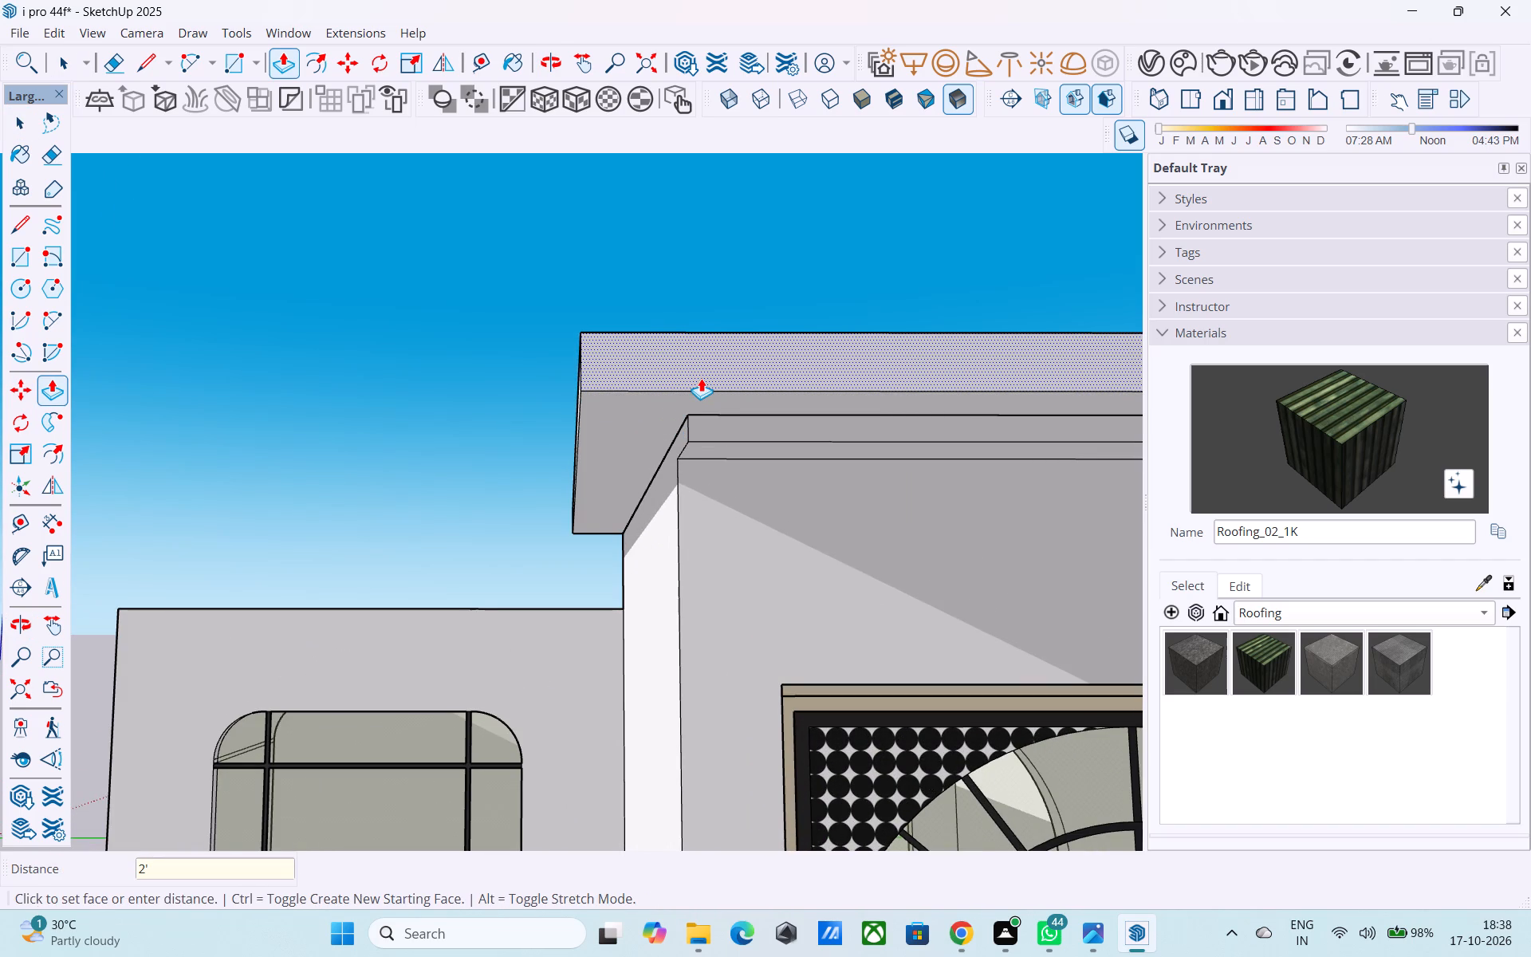
Draw a line under the overhang from the slab's lower front left corner to the ledge's lower front left corner.
middle_drag(701, 378, 1041, 233)
middle_drag(752, 380, 773, 360)
scroll(659, 435, up, 4)
middle_drag(610, 460, 662, 508)
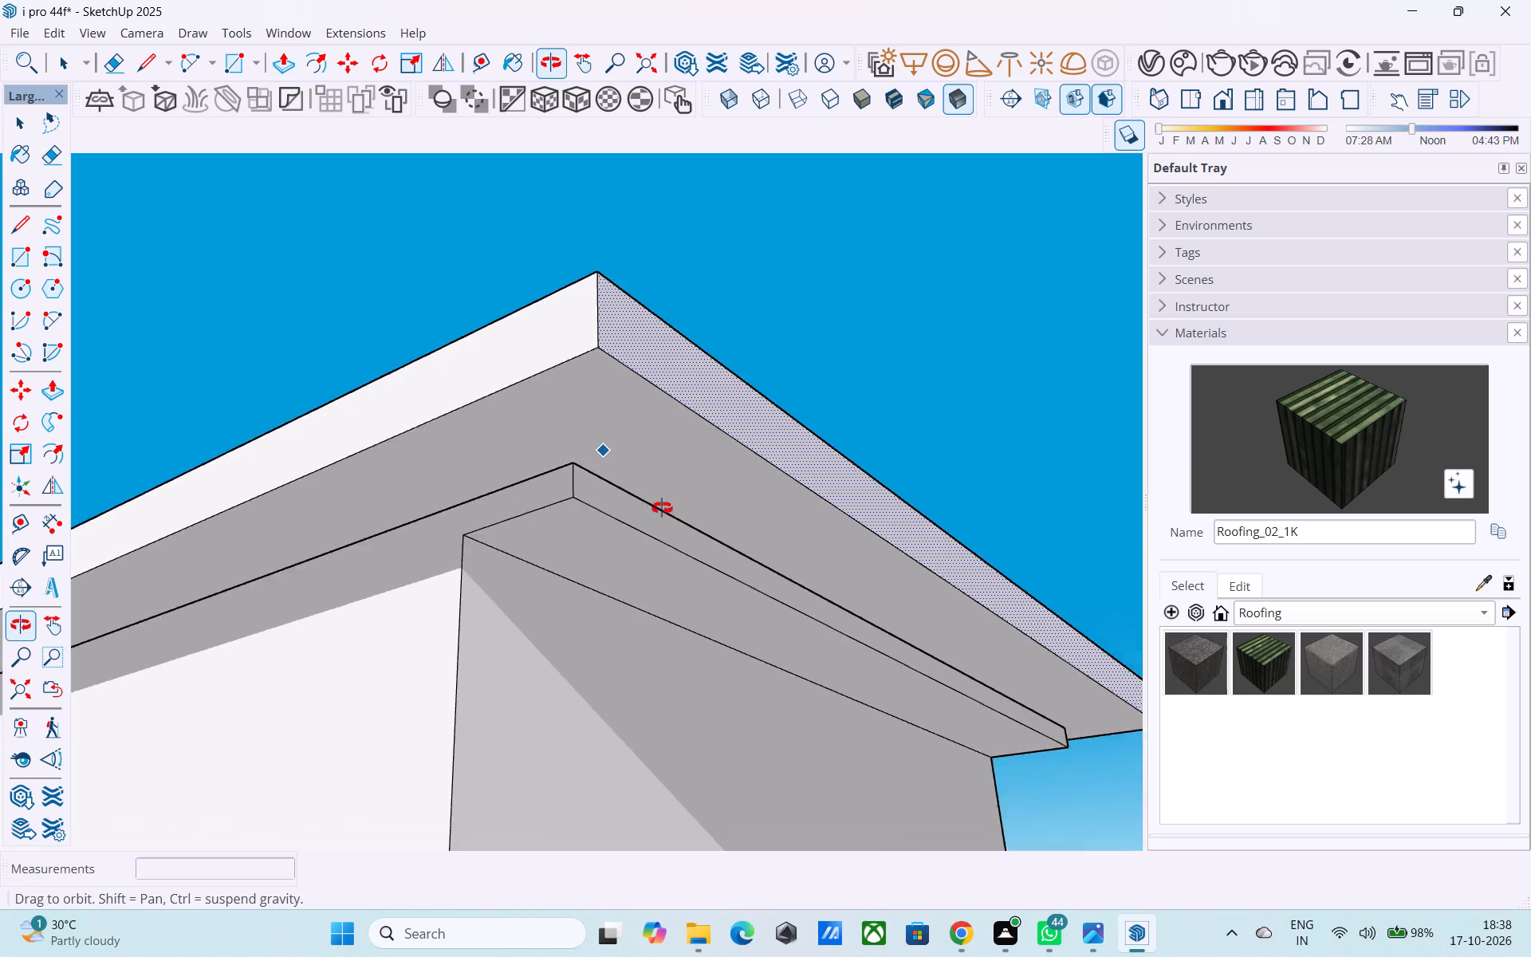
middle_drag(662, 508, 872, 578)
scroll(868, 571, down, 6)
middle_drag(789, 542, 730, 533)
scroll(743, 532, up, 5)
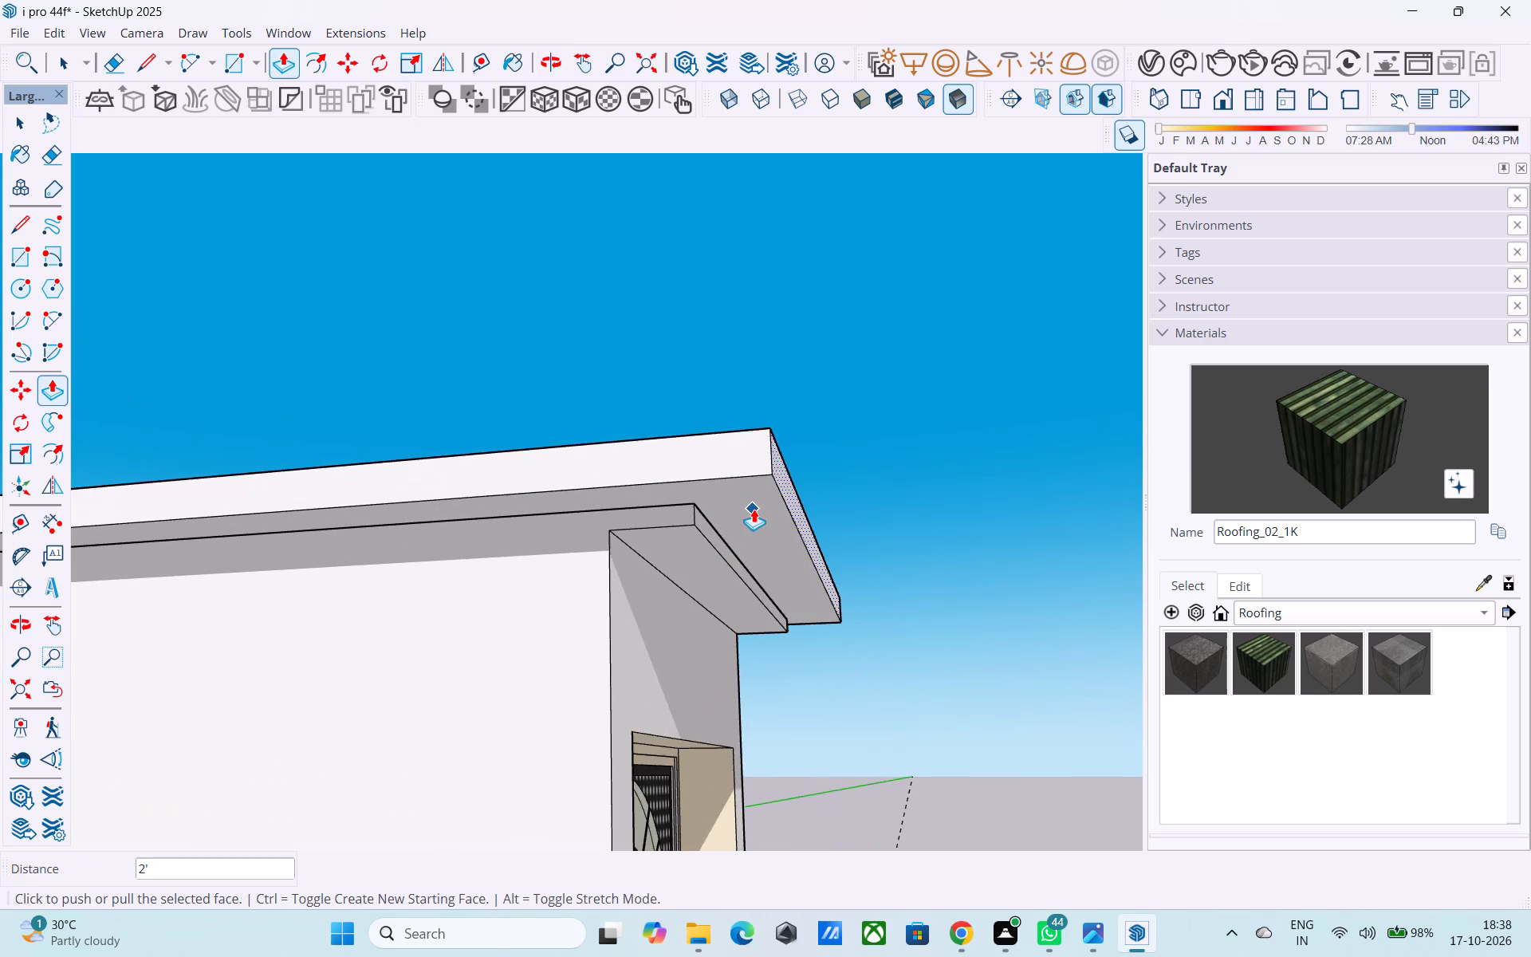
middle_drag(754, 509, 742, 548)
scroll(722, 540, down, 4)
middle_drag(722, 540, 726, 510)
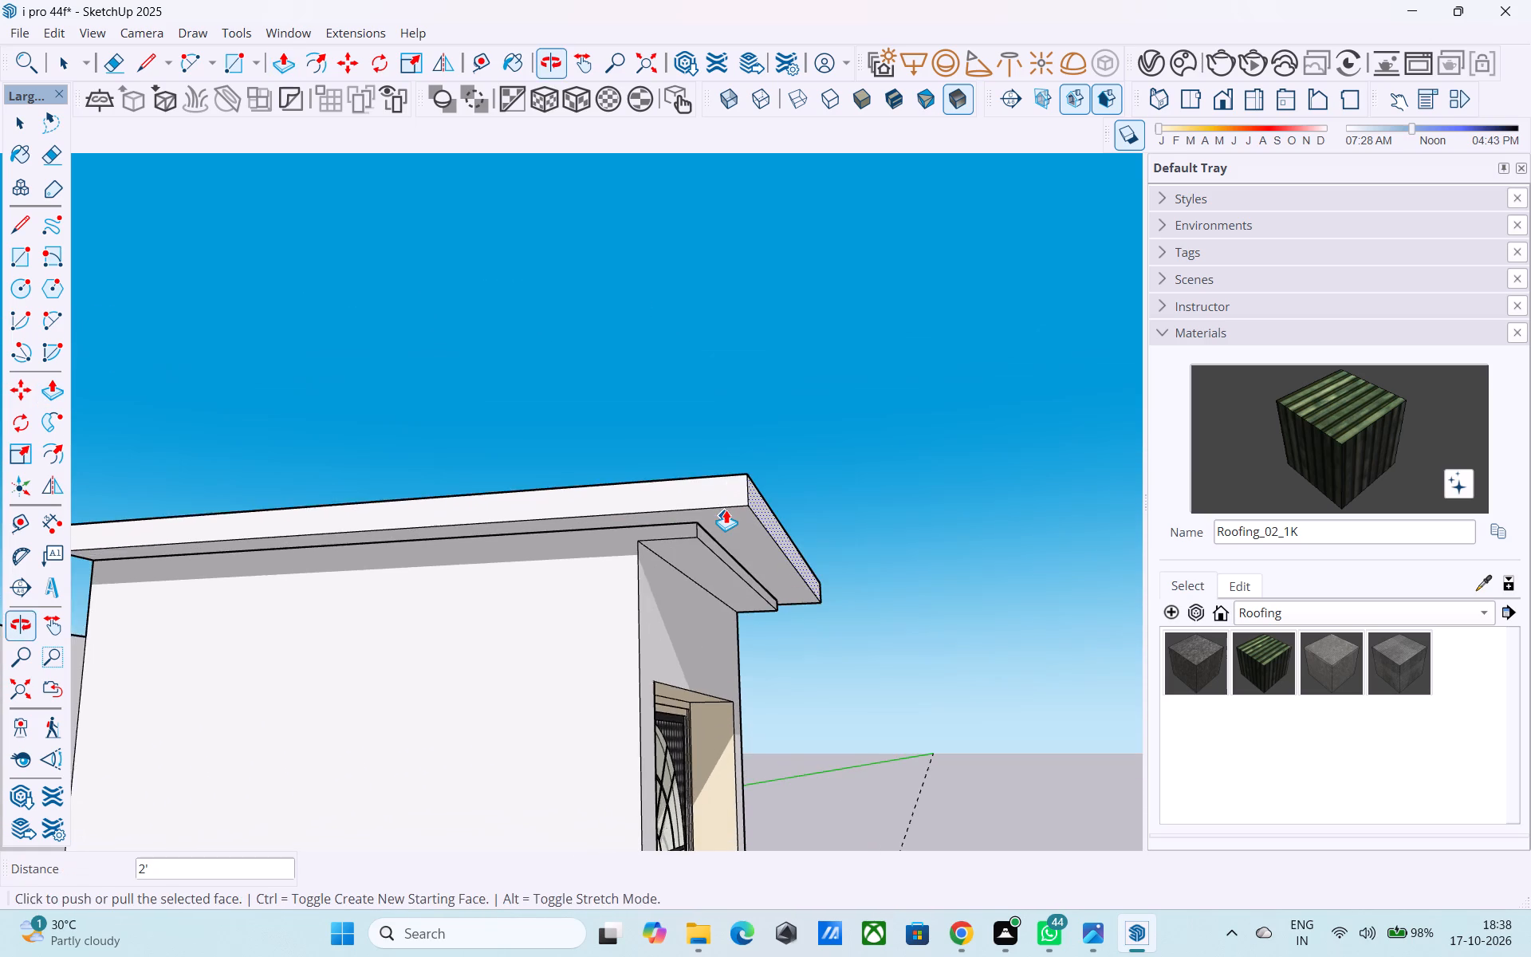
scroll(726, 510, up, 5)
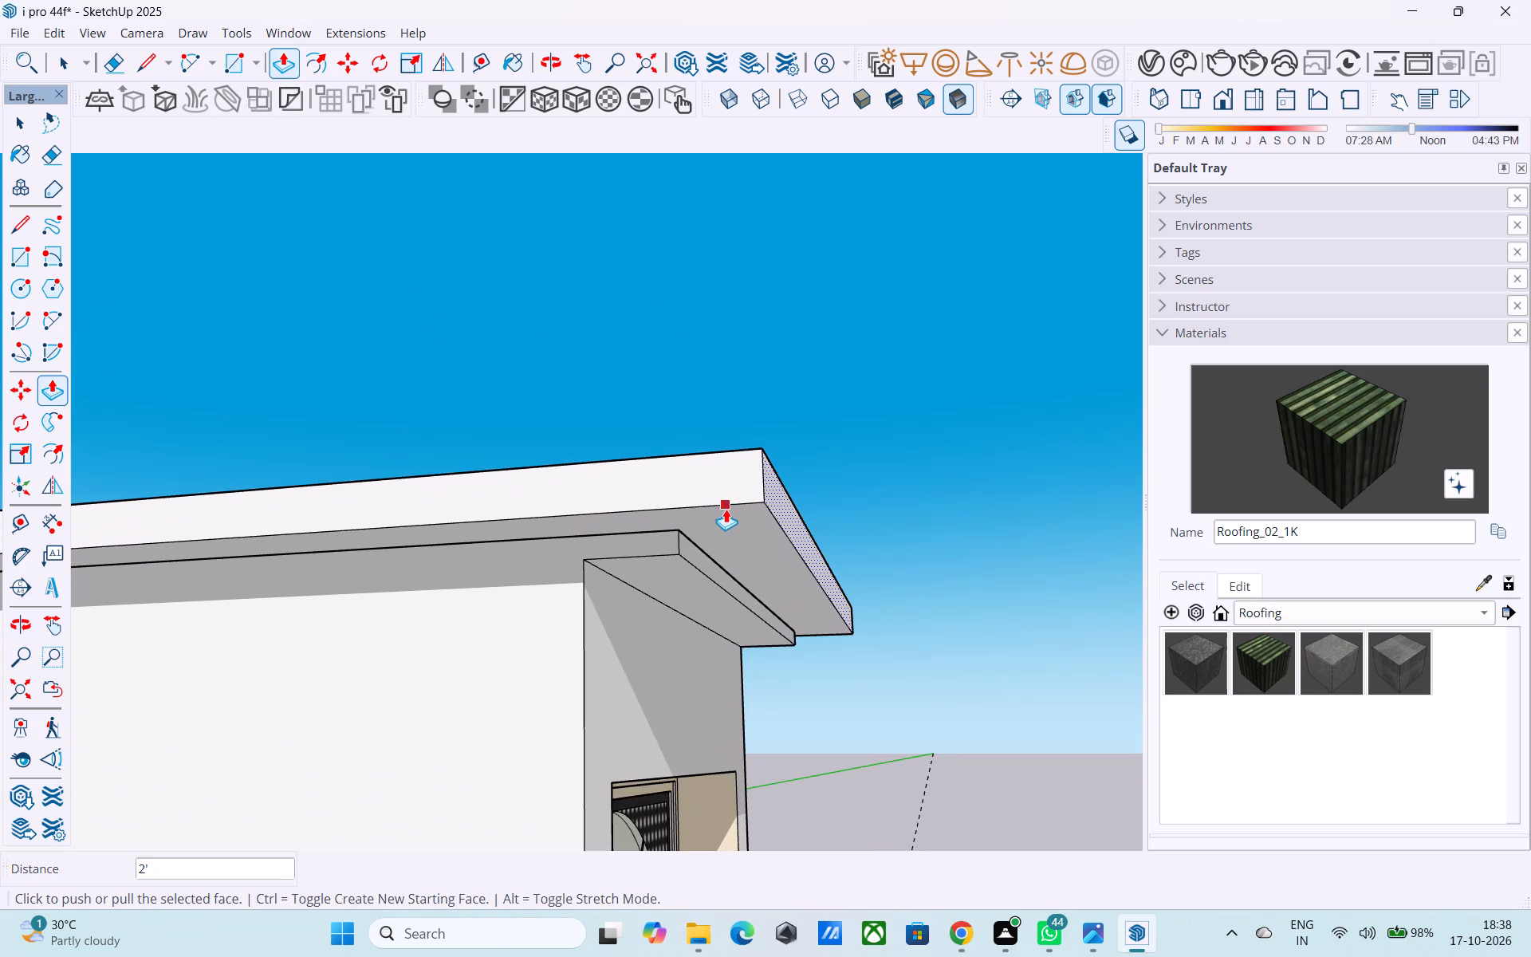
middle_drag(726, 509, 670, 529)
key(l)
click(766, 500)
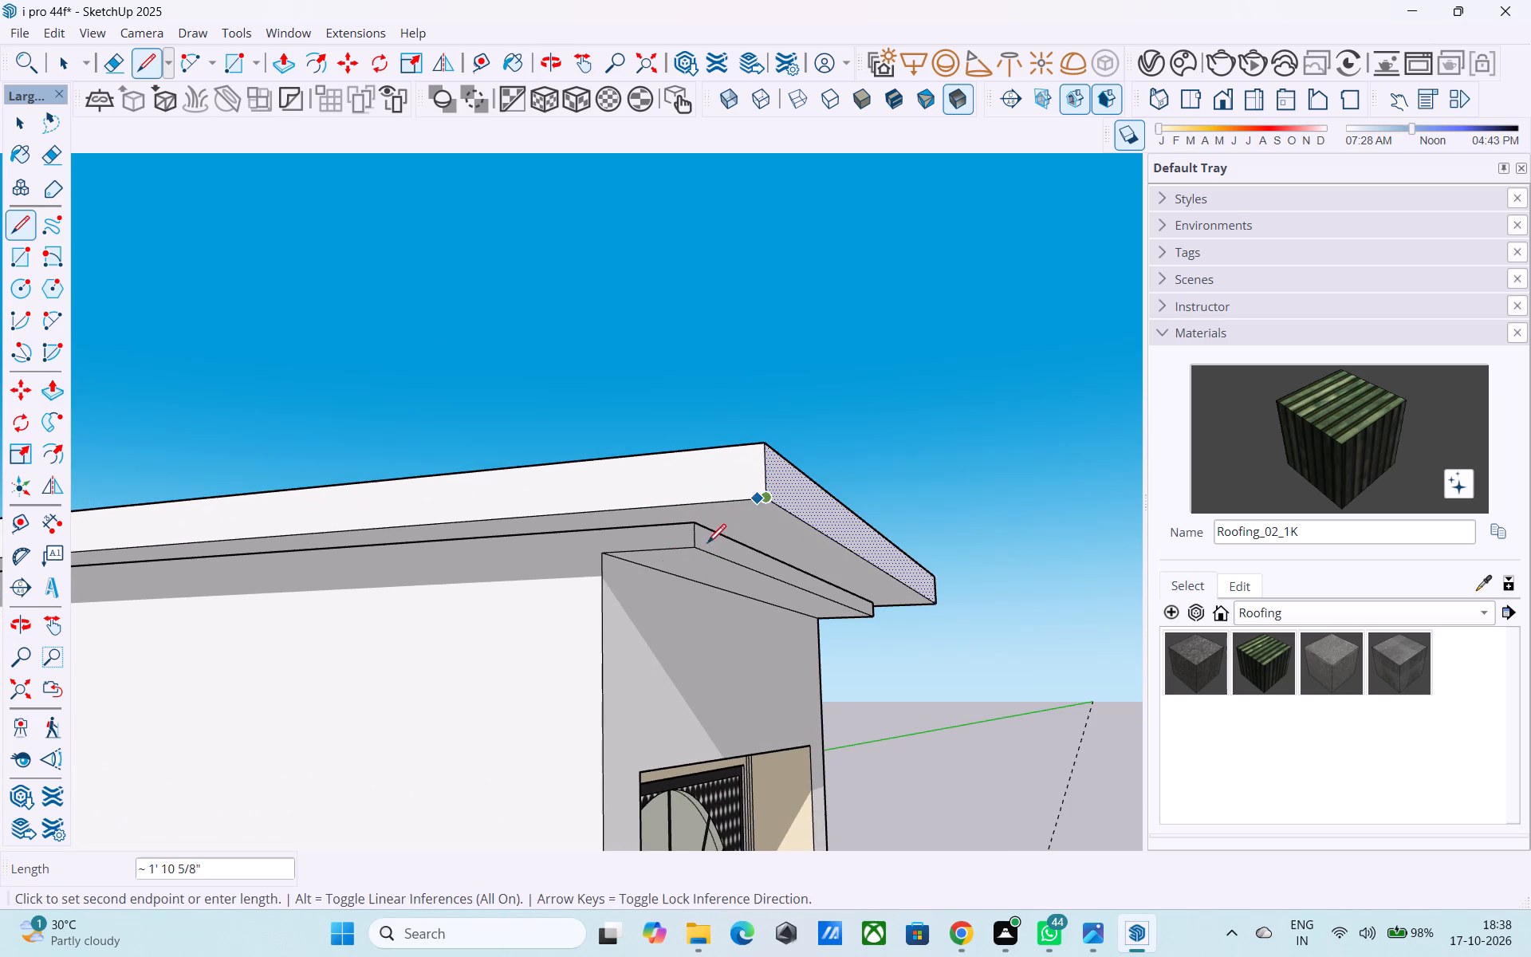
click(694, 539)
Draw a matching line from the ledge's lower front right corner to the slab's lower front right corner.
middle_drag(917, 548, 576, 559)
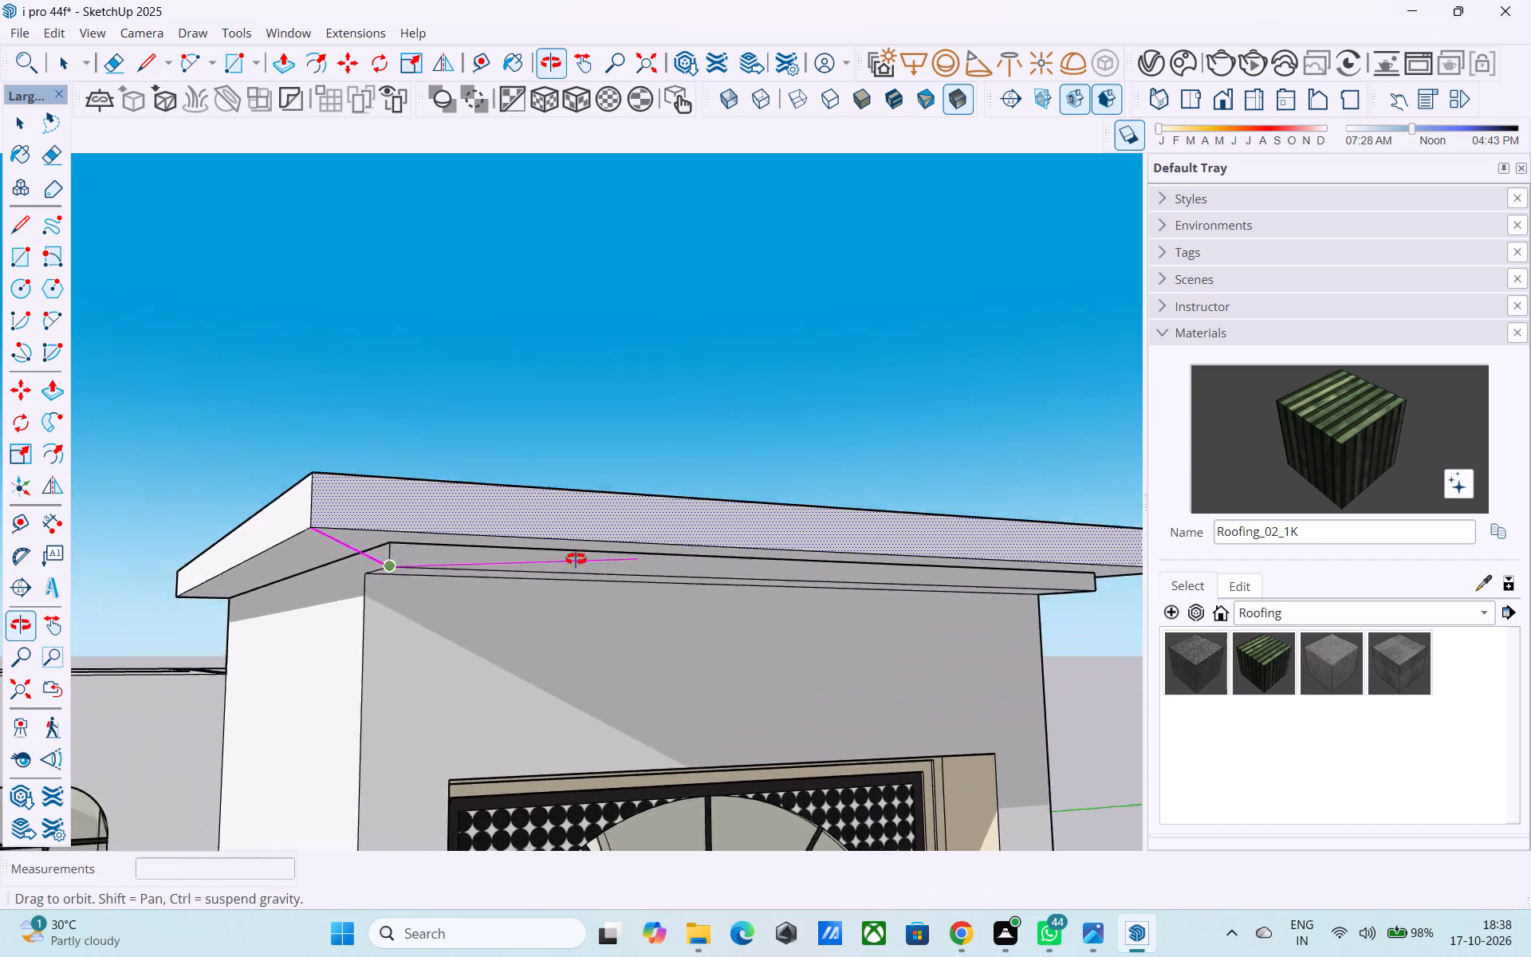
middle_drag(576, 559, 365, 520)
scroll(329, 526, down, 5)
key(l)
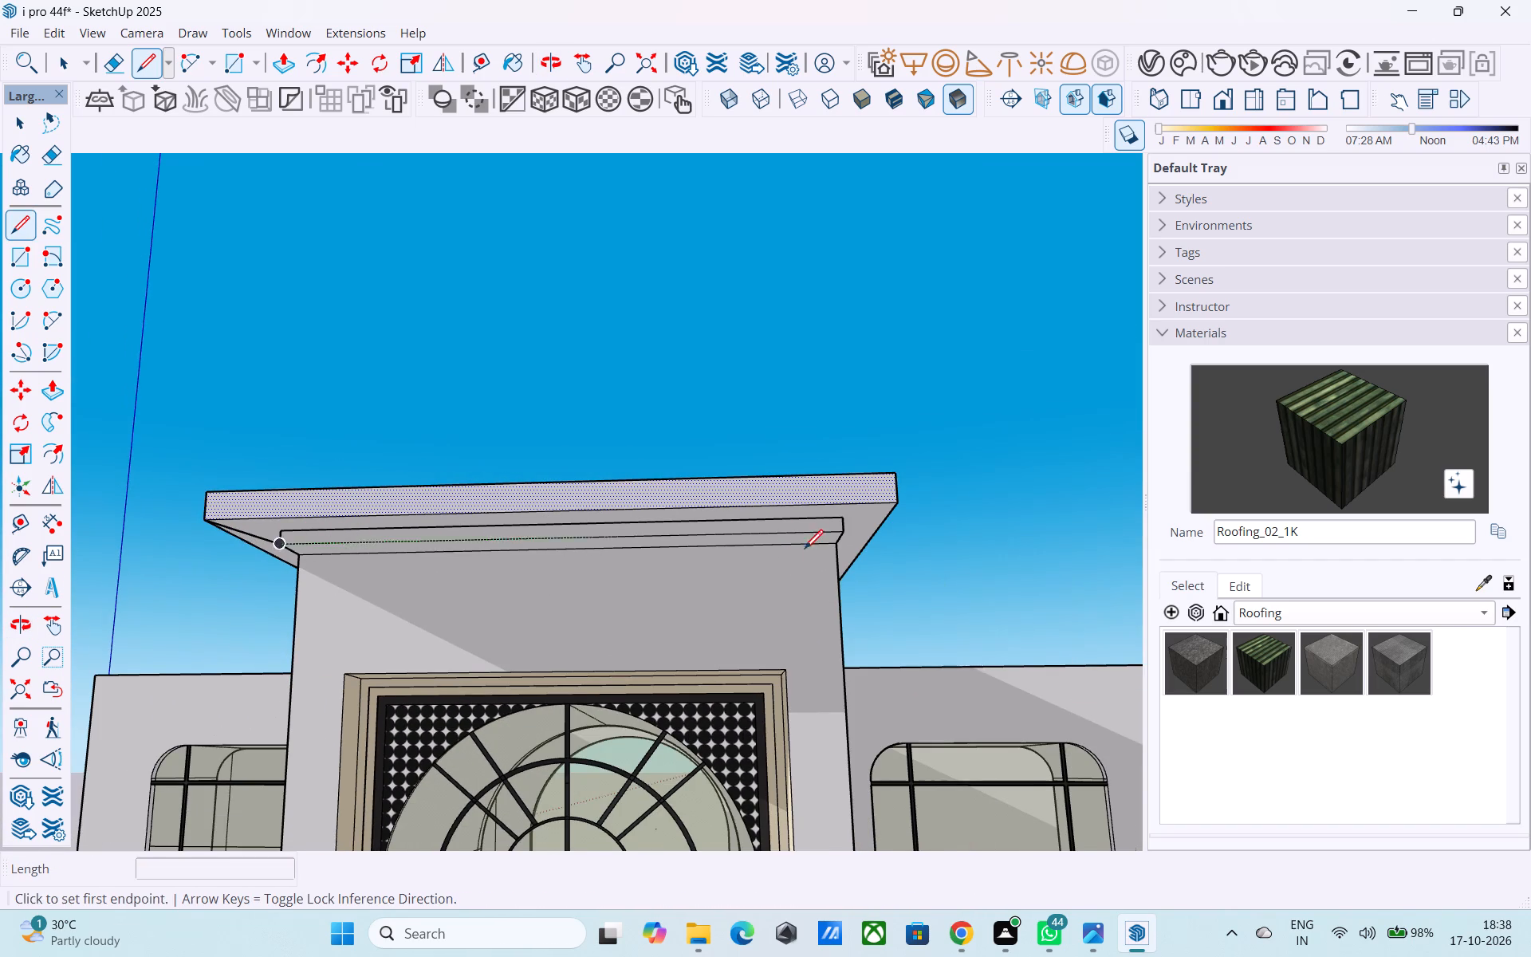
scroll(805, 550, up, 4)
click(867, 522)
click(950, 474)
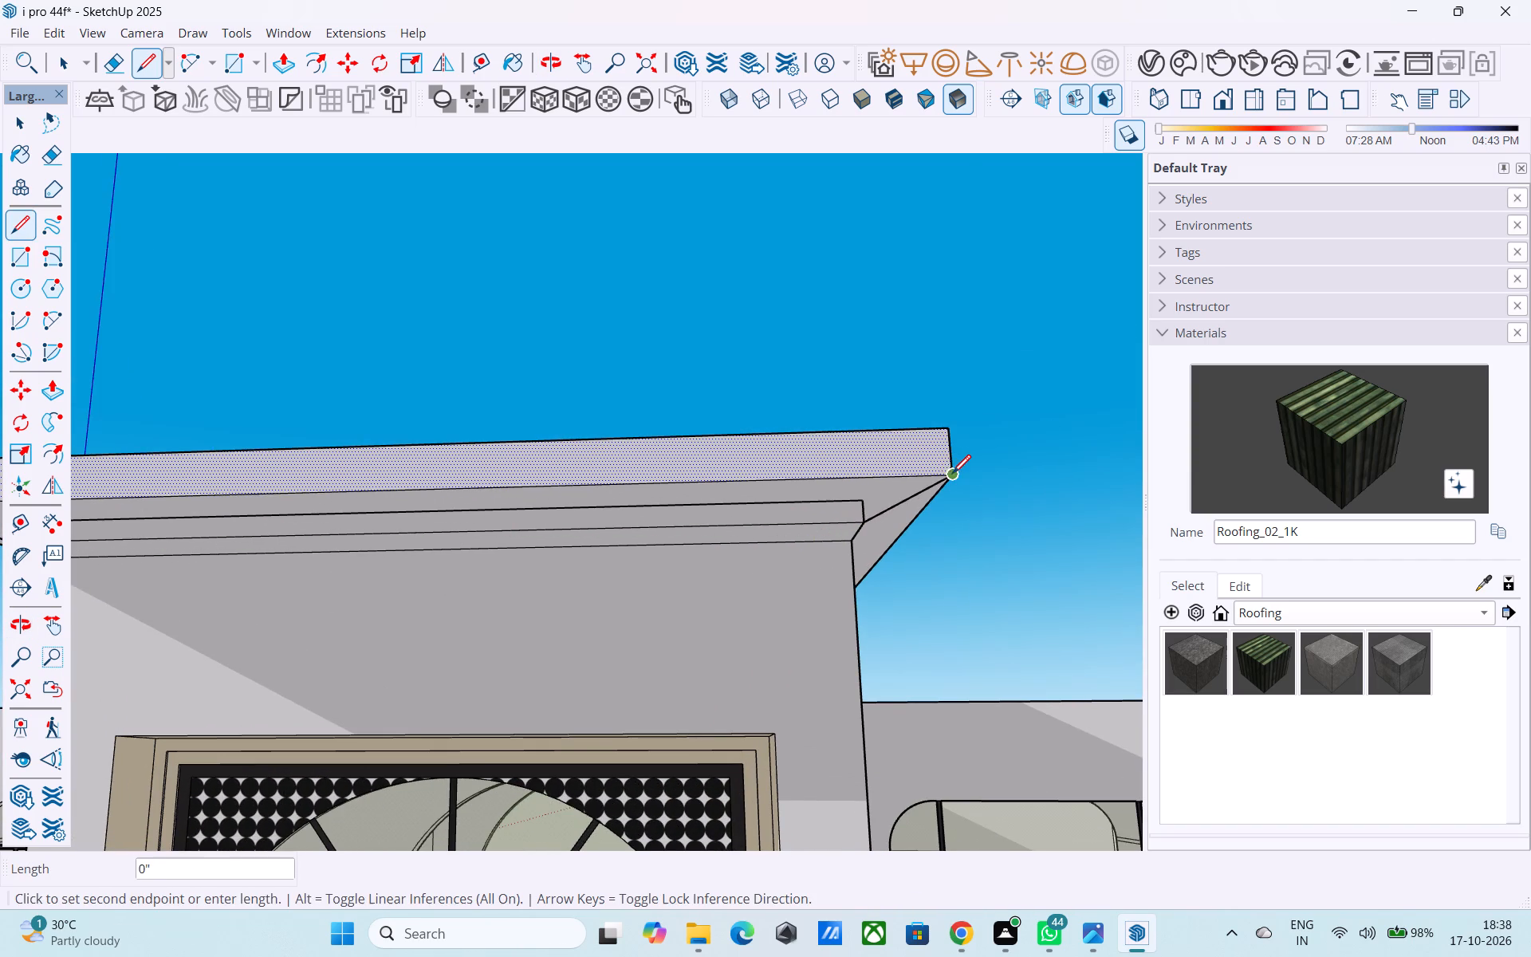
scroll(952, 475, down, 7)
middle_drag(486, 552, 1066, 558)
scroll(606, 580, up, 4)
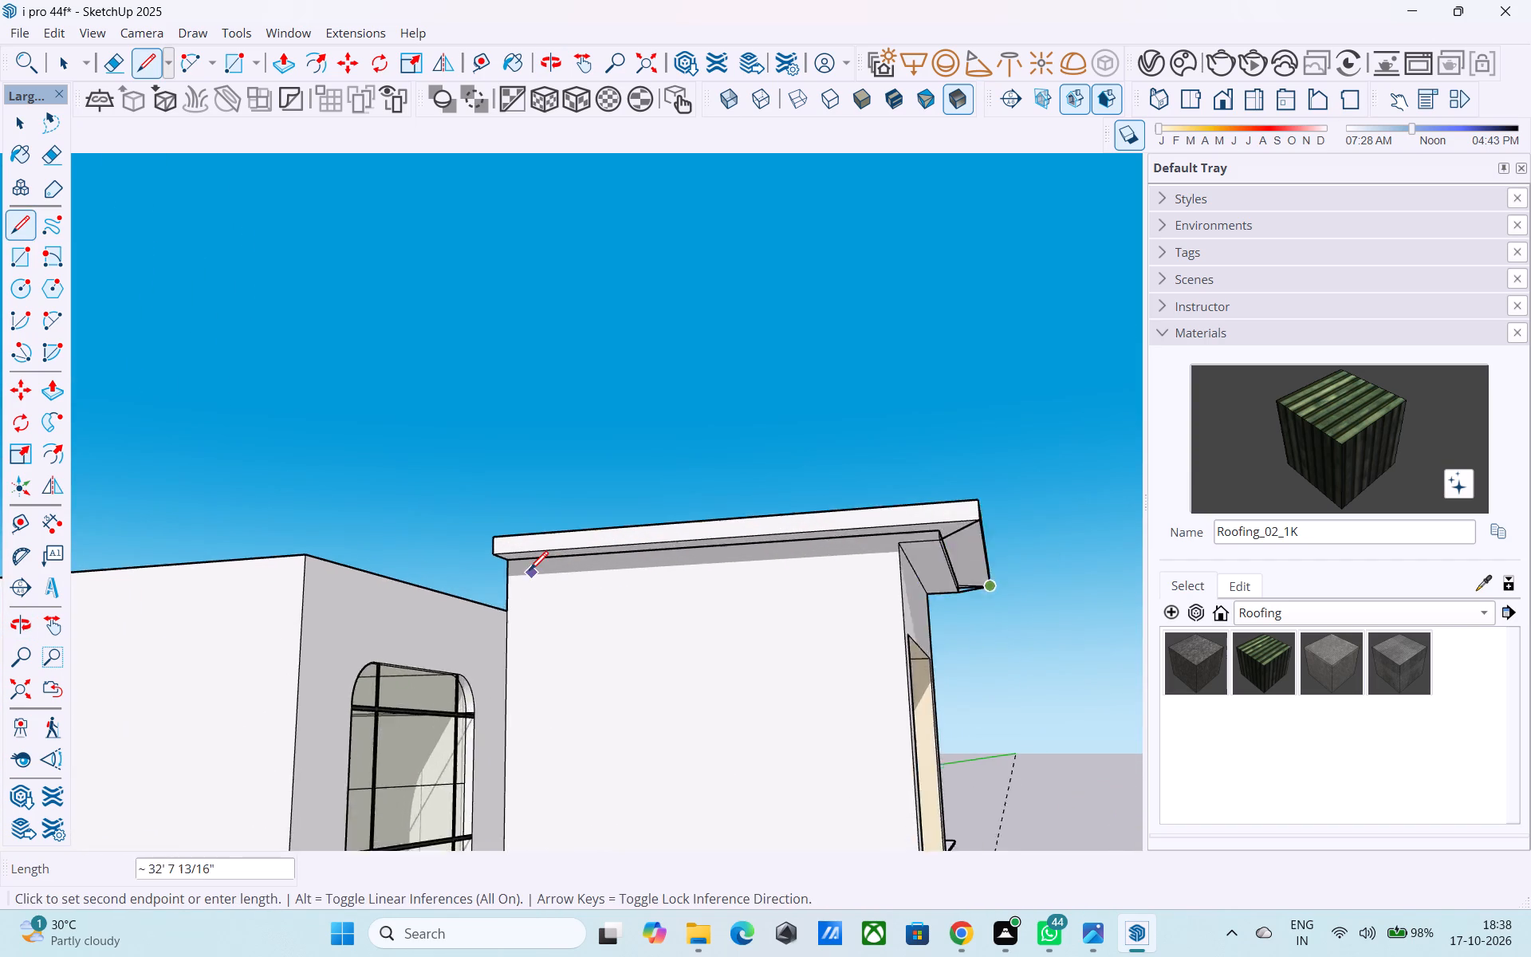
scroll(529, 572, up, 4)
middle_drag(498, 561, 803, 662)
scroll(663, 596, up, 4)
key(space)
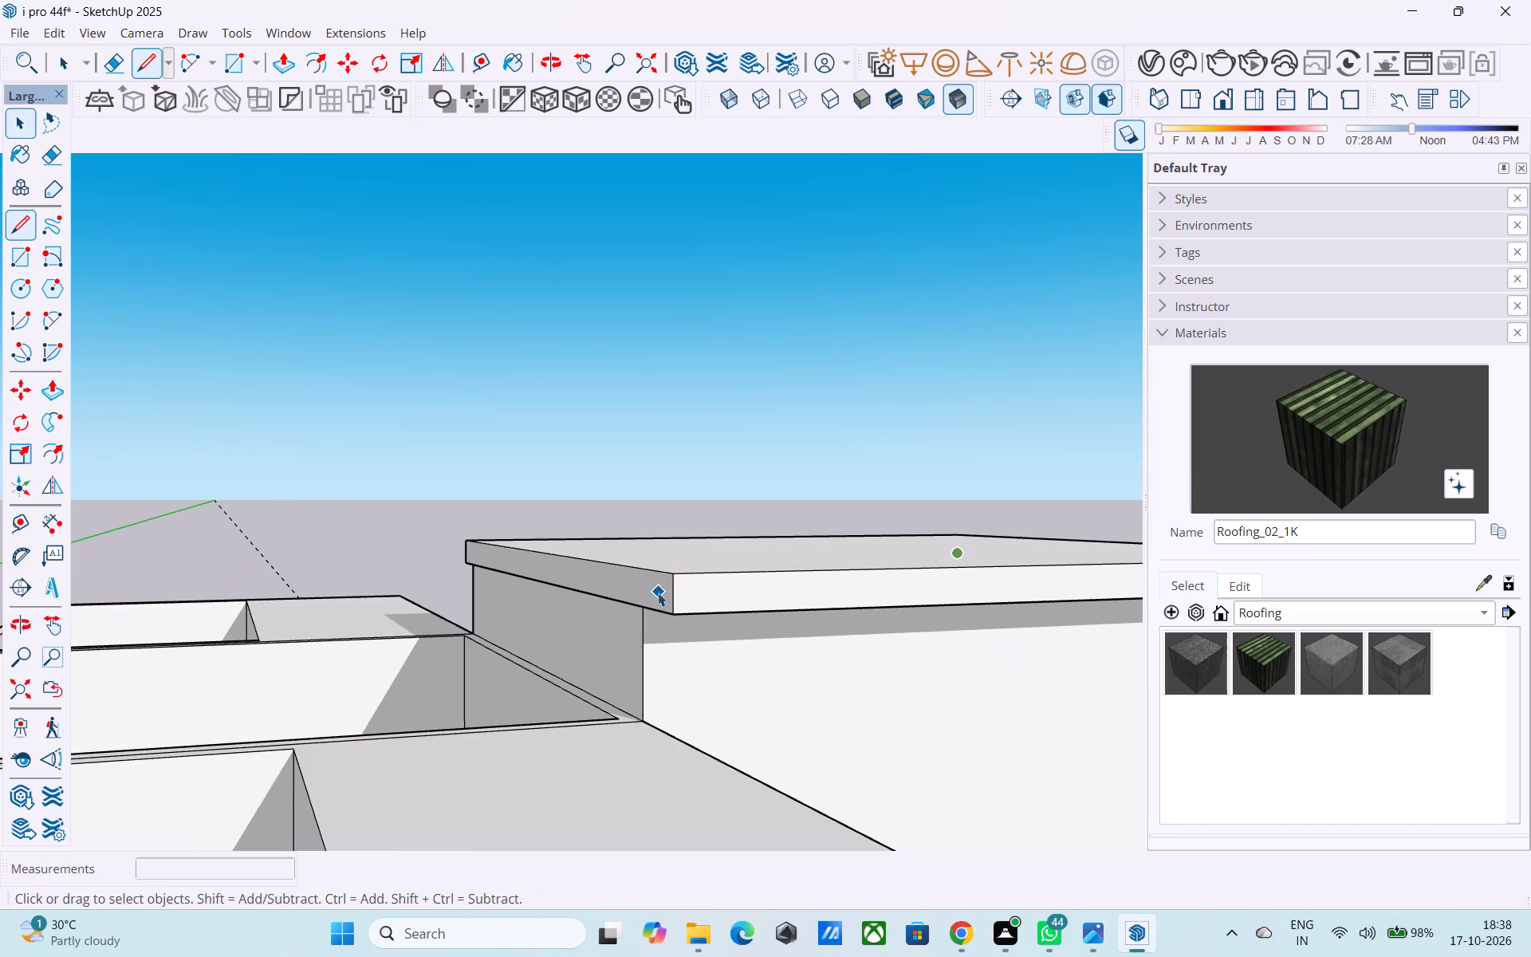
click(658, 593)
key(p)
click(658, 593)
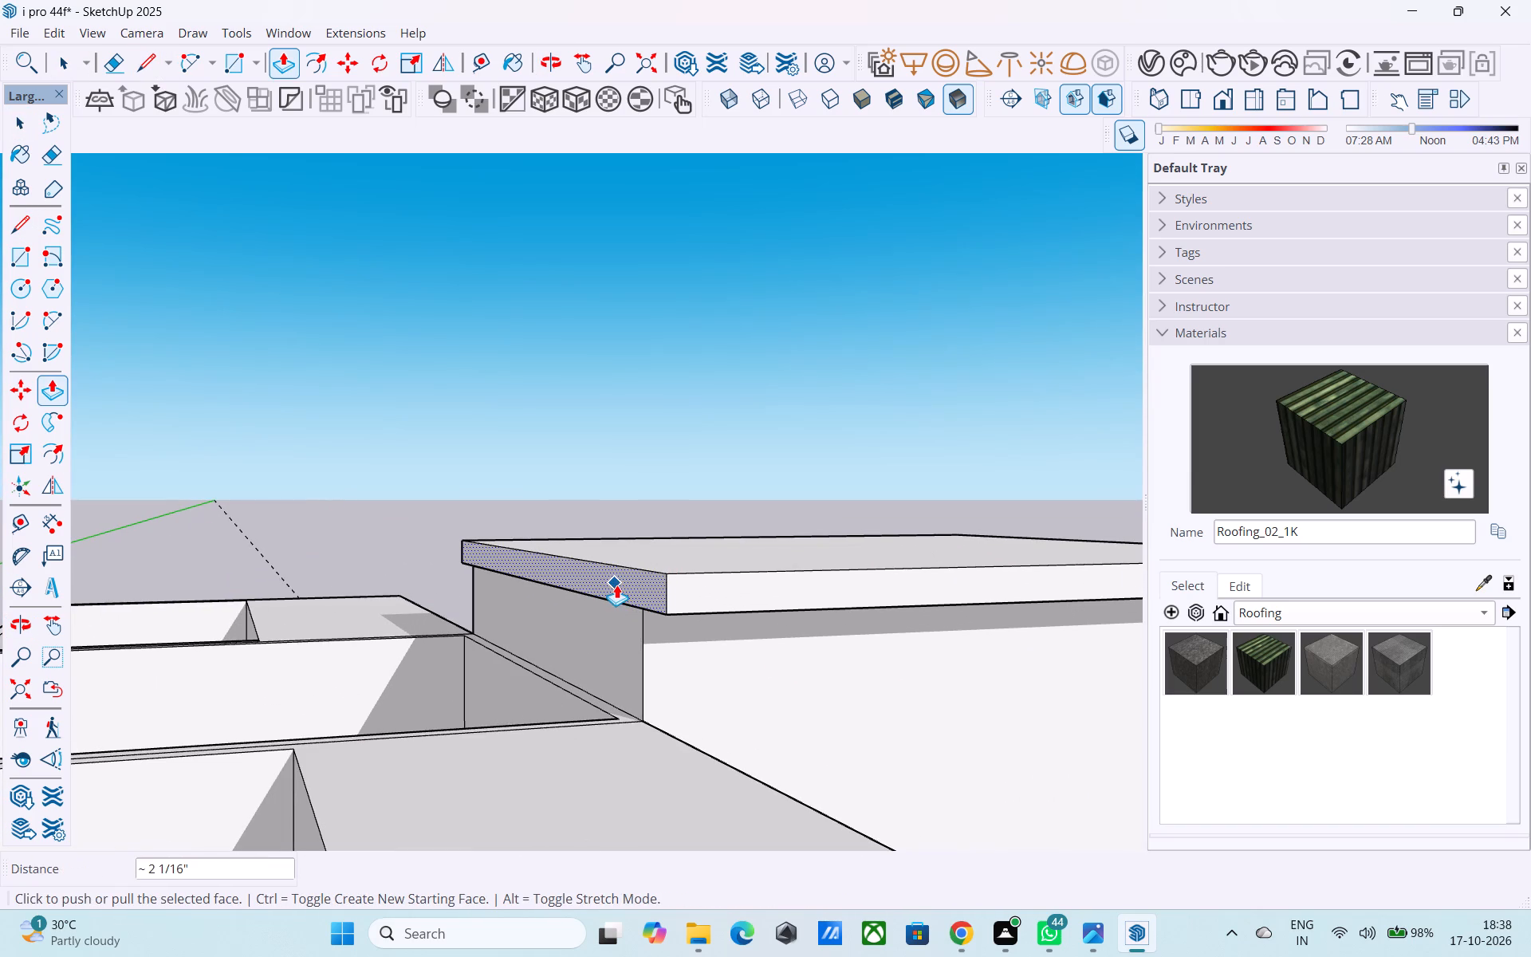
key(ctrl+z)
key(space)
Pull the roof slab's rear face outward 2'.
click(619, 585)
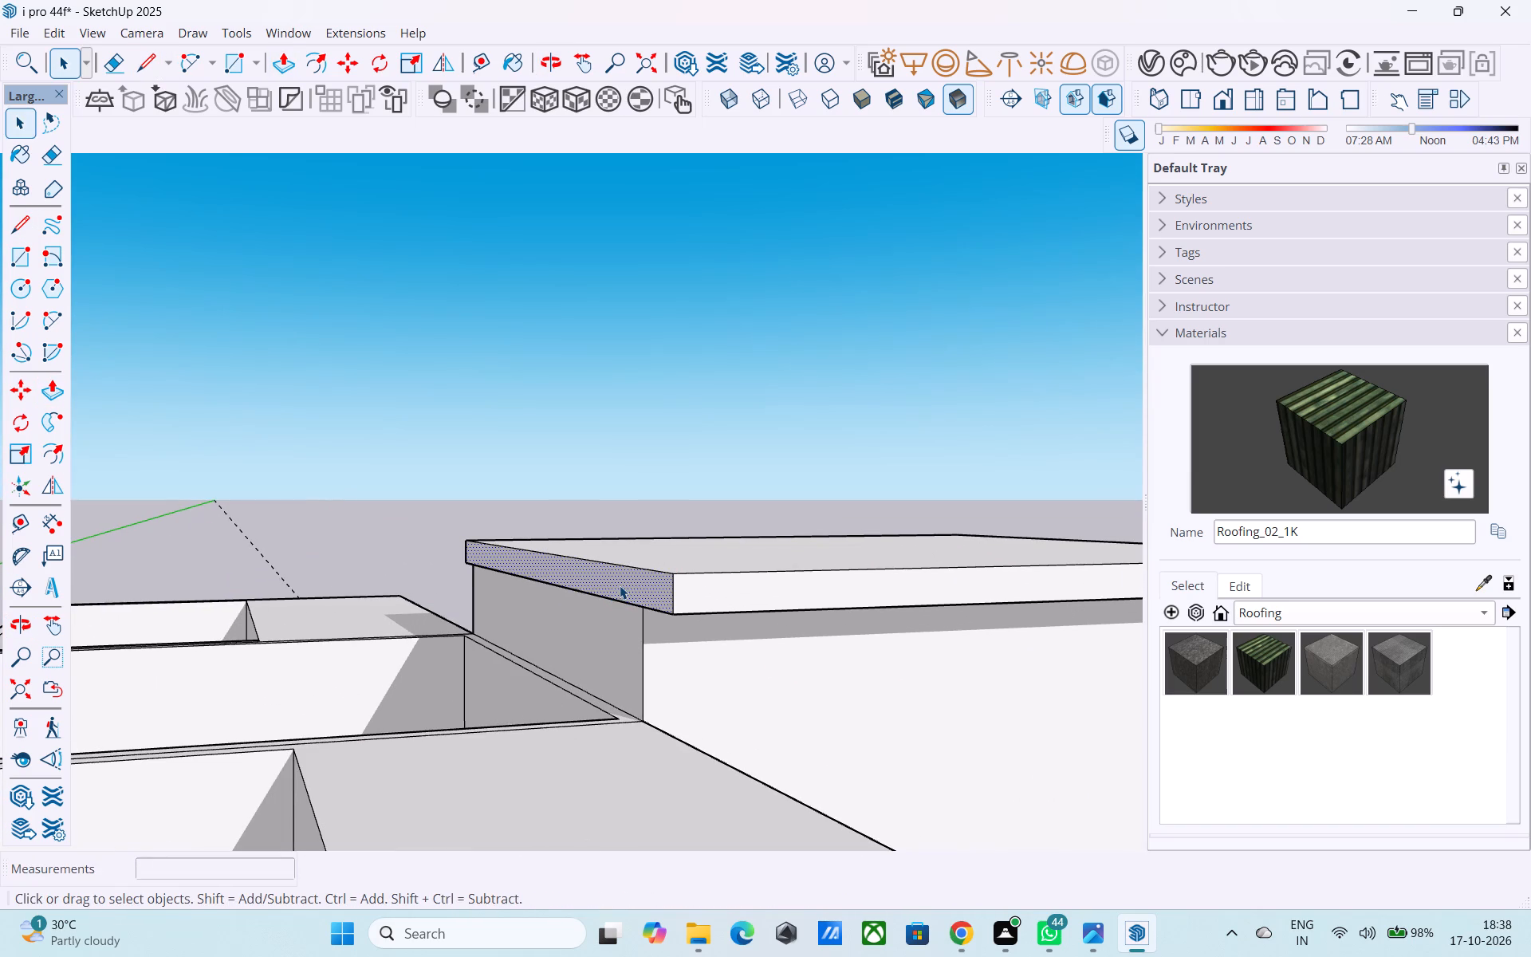
key(p)
click(620, 585)
text(2')
key(Return)
key(space)
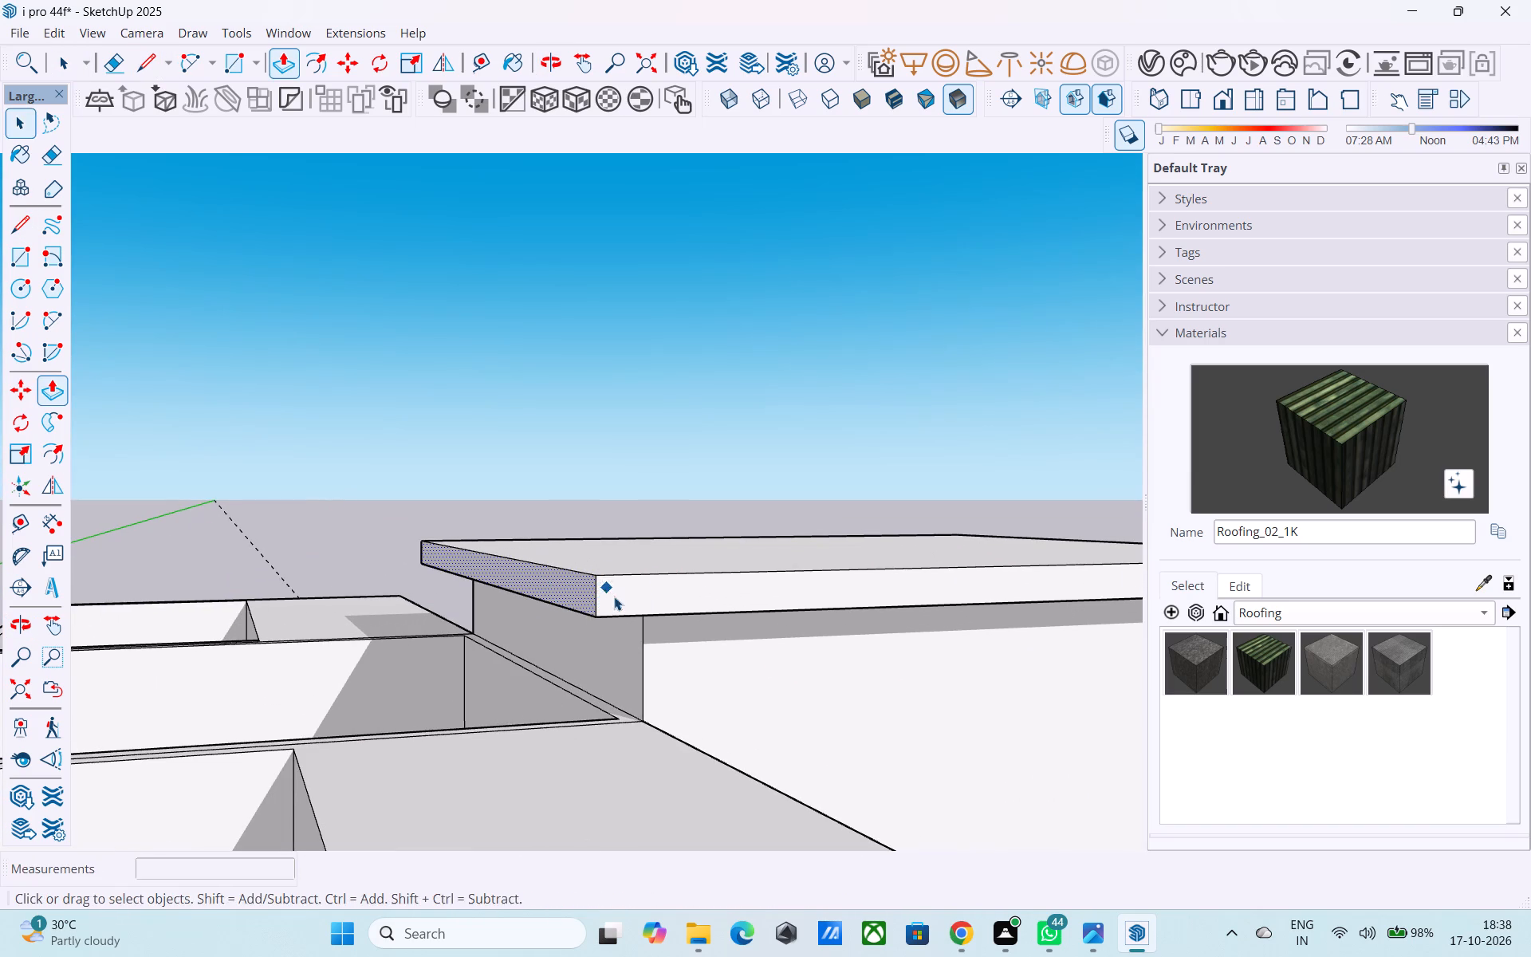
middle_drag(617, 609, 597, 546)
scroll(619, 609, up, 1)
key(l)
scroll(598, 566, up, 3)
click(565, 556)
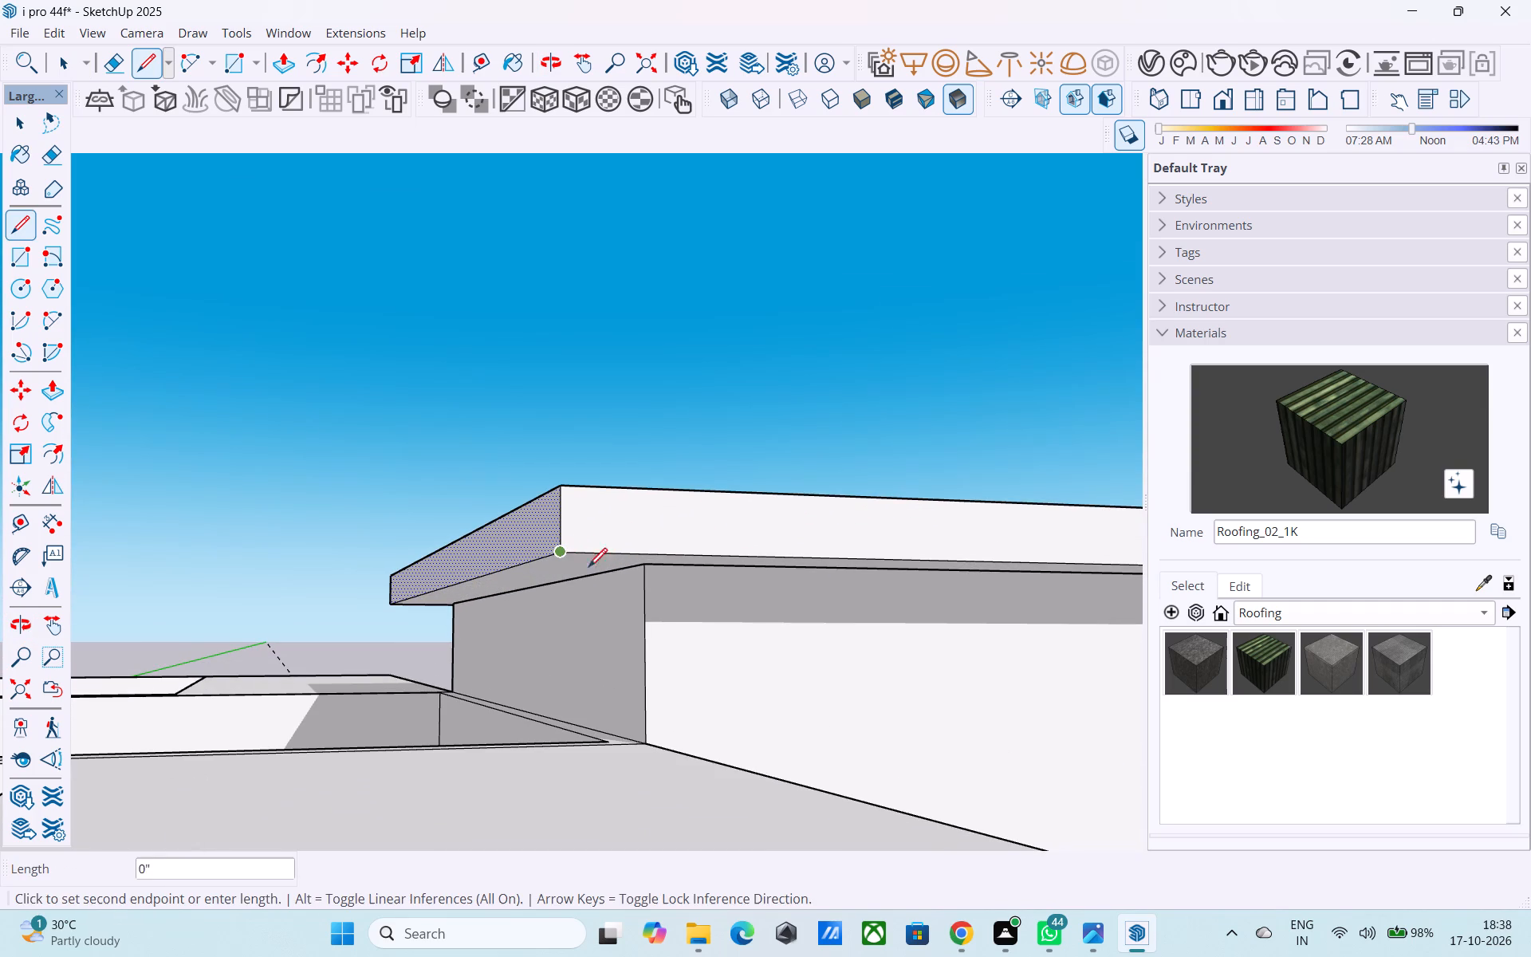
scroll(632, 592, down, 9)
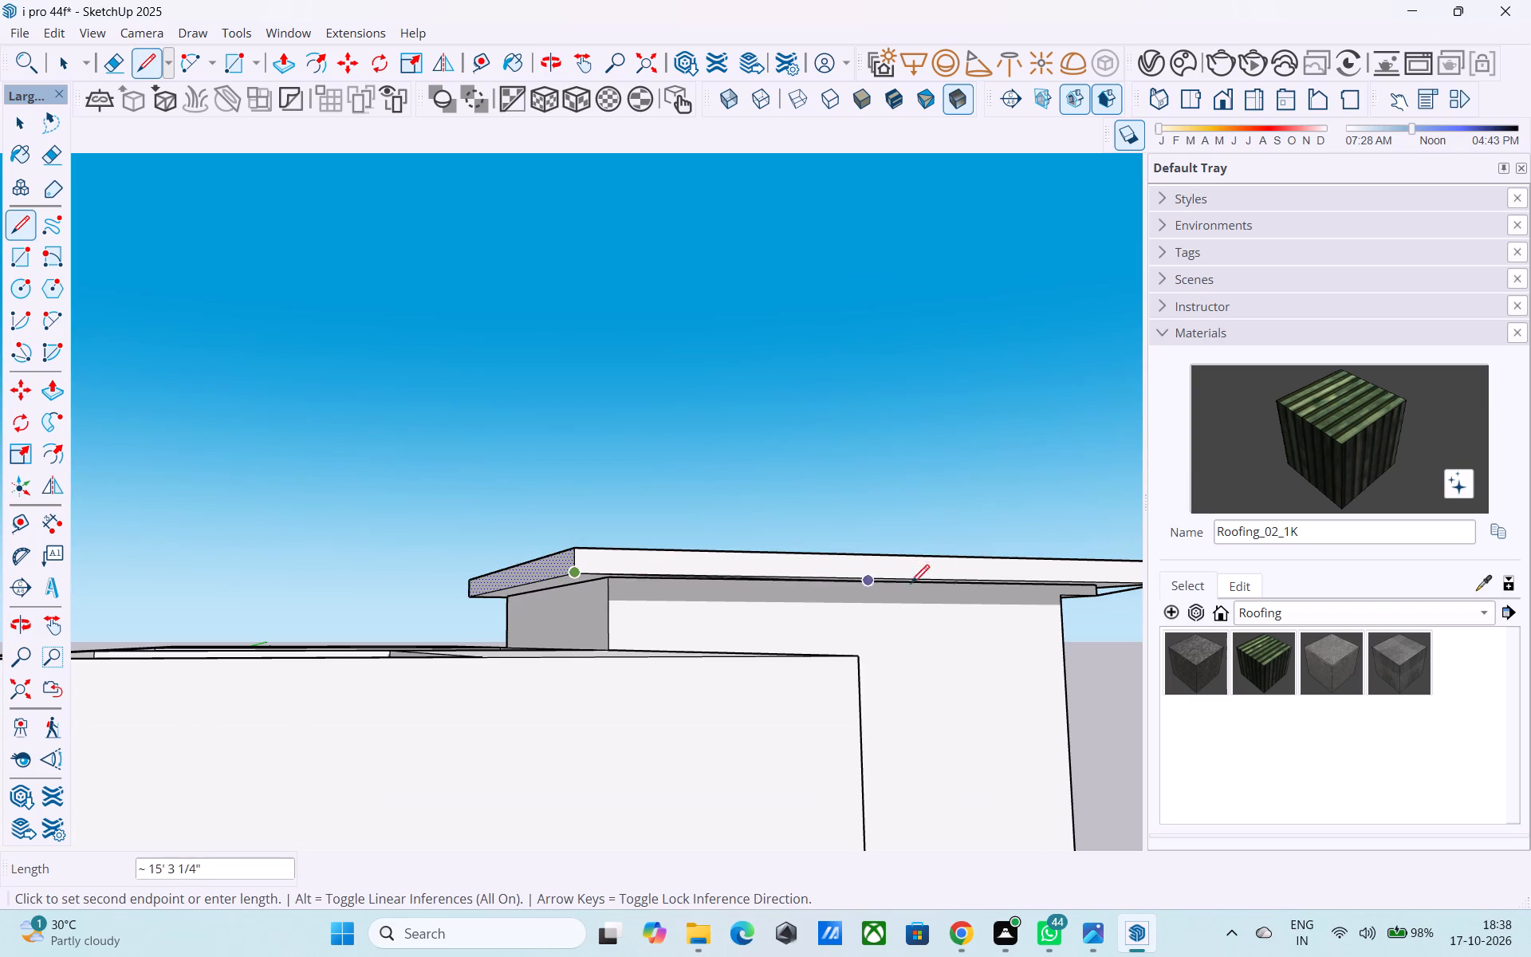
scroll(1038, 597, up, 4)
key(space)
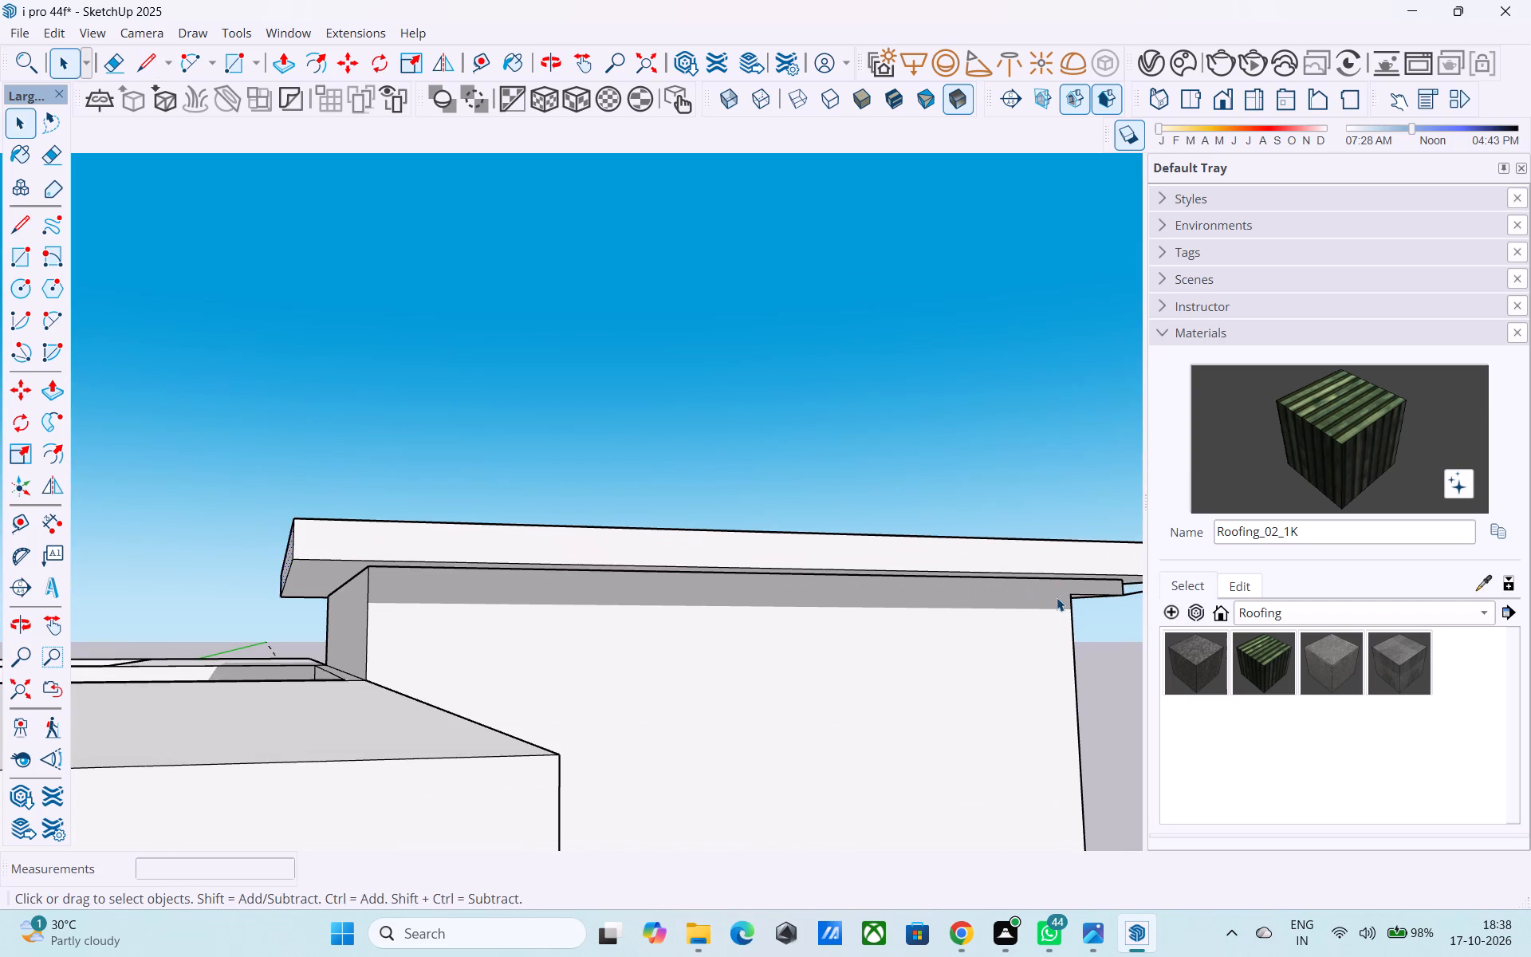
Draw a 22' line across the tower's left wall at the ledge's underside level, from the front corner to the rear corner.
middle_drag(1057, 597, 1041, 600)
key(l)
scroll(1041, 601, up, 3)
click(1076, 597)
scroll(1076, 597, down, 6)
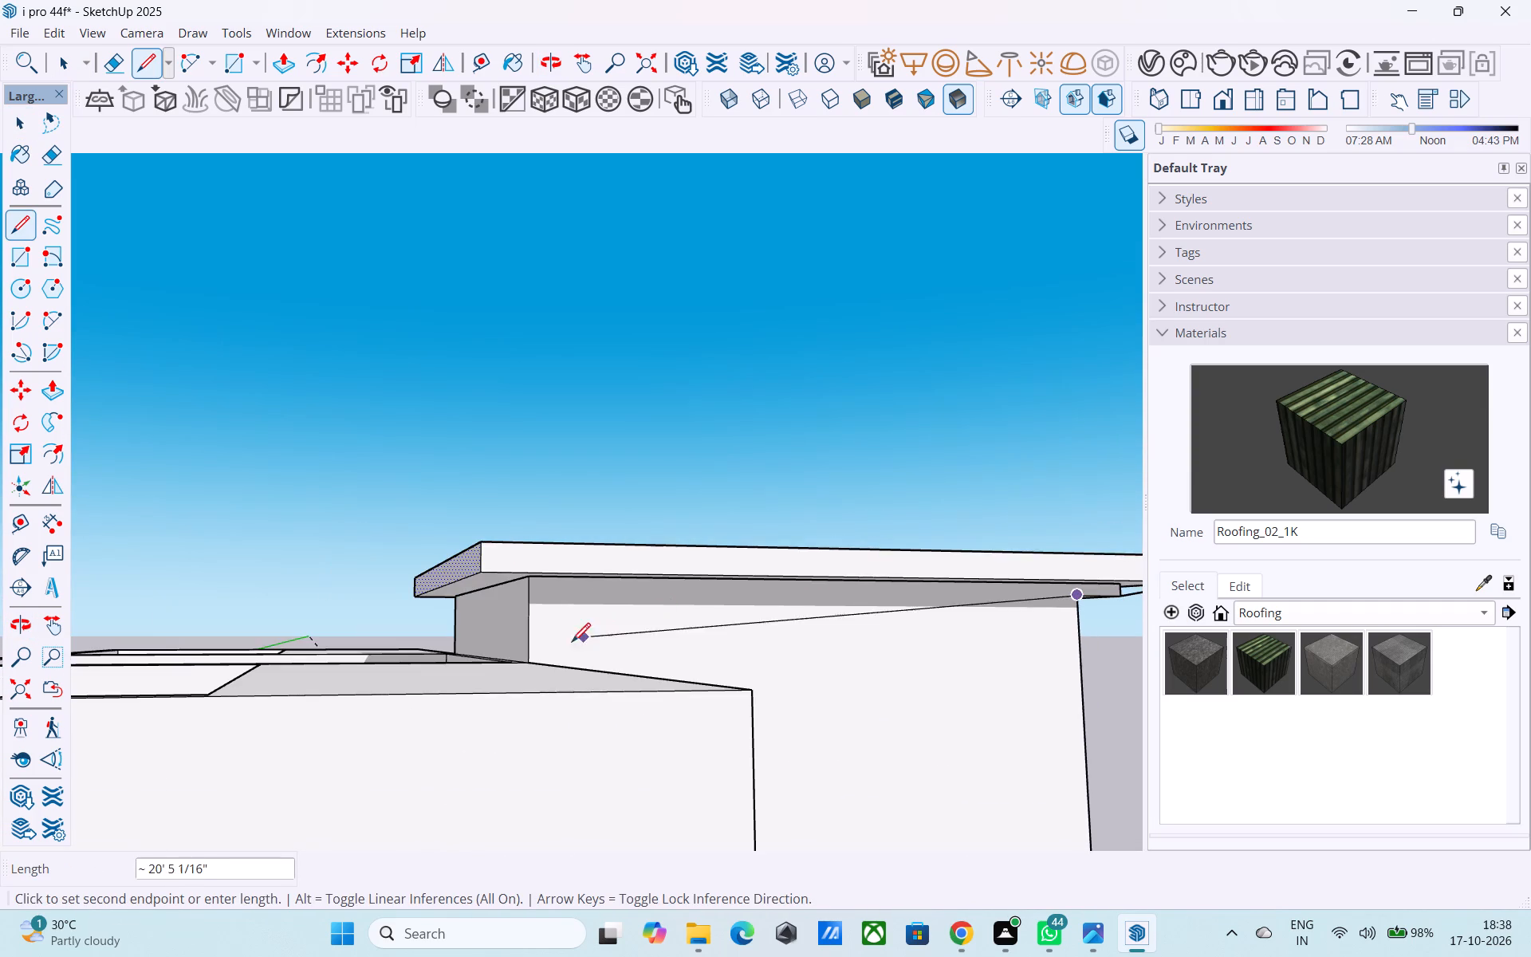
scroll(545, 623, up, 3)
click(515, 580)
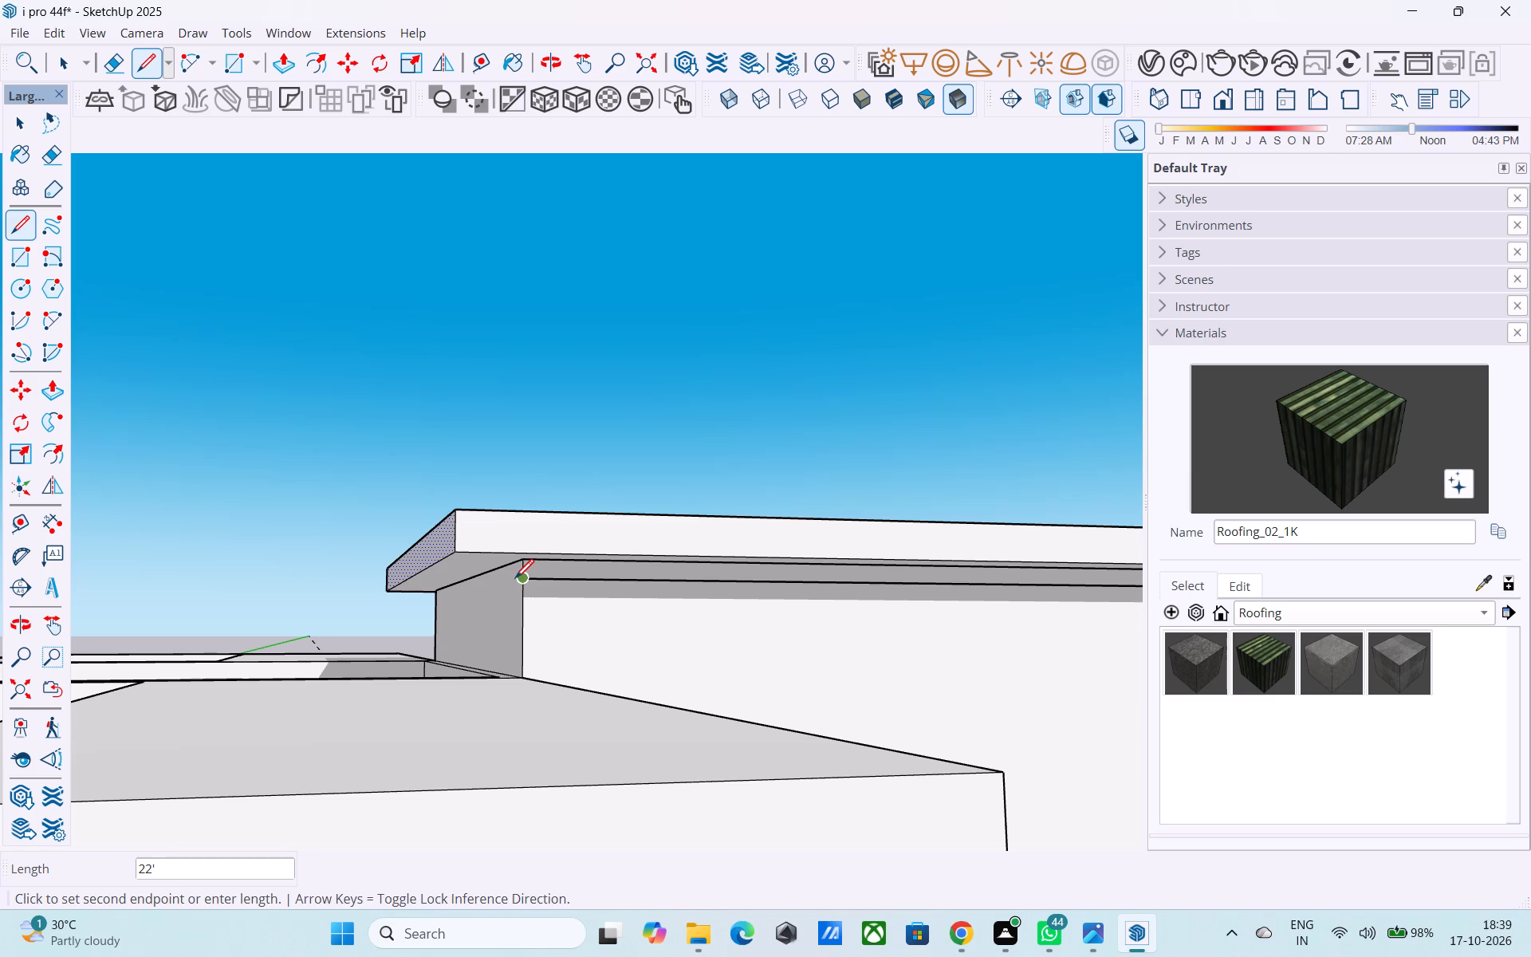
Draw a line from the rear end of the left wall's line to the slab's lower rear left corner.
key(l)
click(514, 578)
click(460, 548)
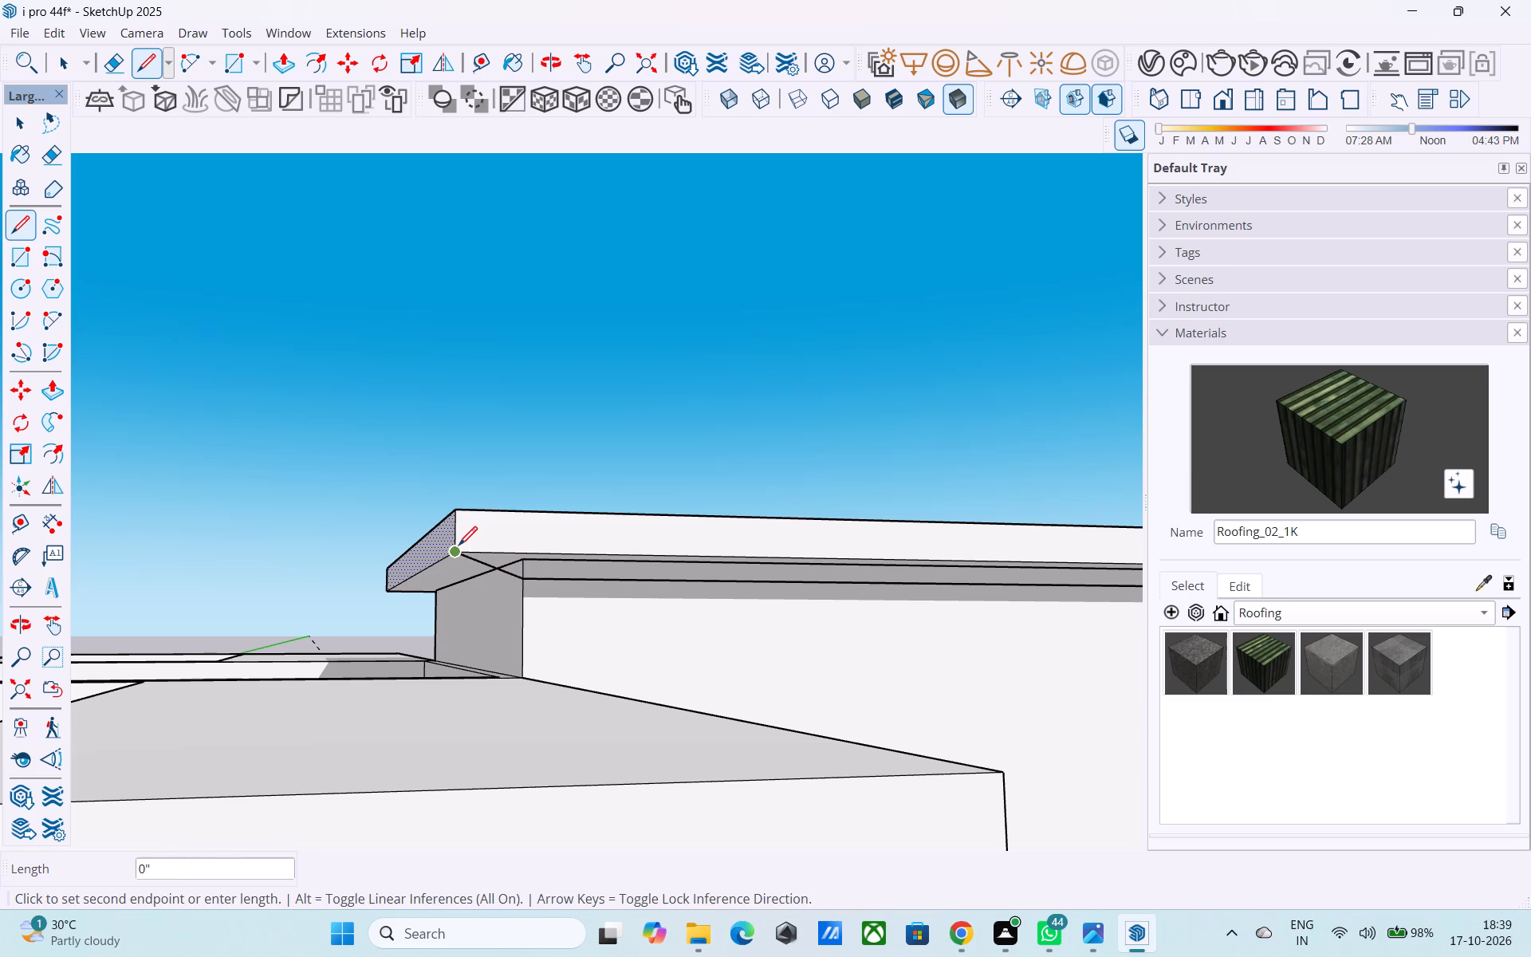
Draw a line across the tower's right wall at the ledge's underside level, from the front corner to the rear corner.
middle_drag(459, 547, 1242, 548)
scroll(956, 555, up, 1)
scroll(955, 556, down, 5)
middle_drag(377, 620, 431, 635)
scroll(446, 619, up, 4)
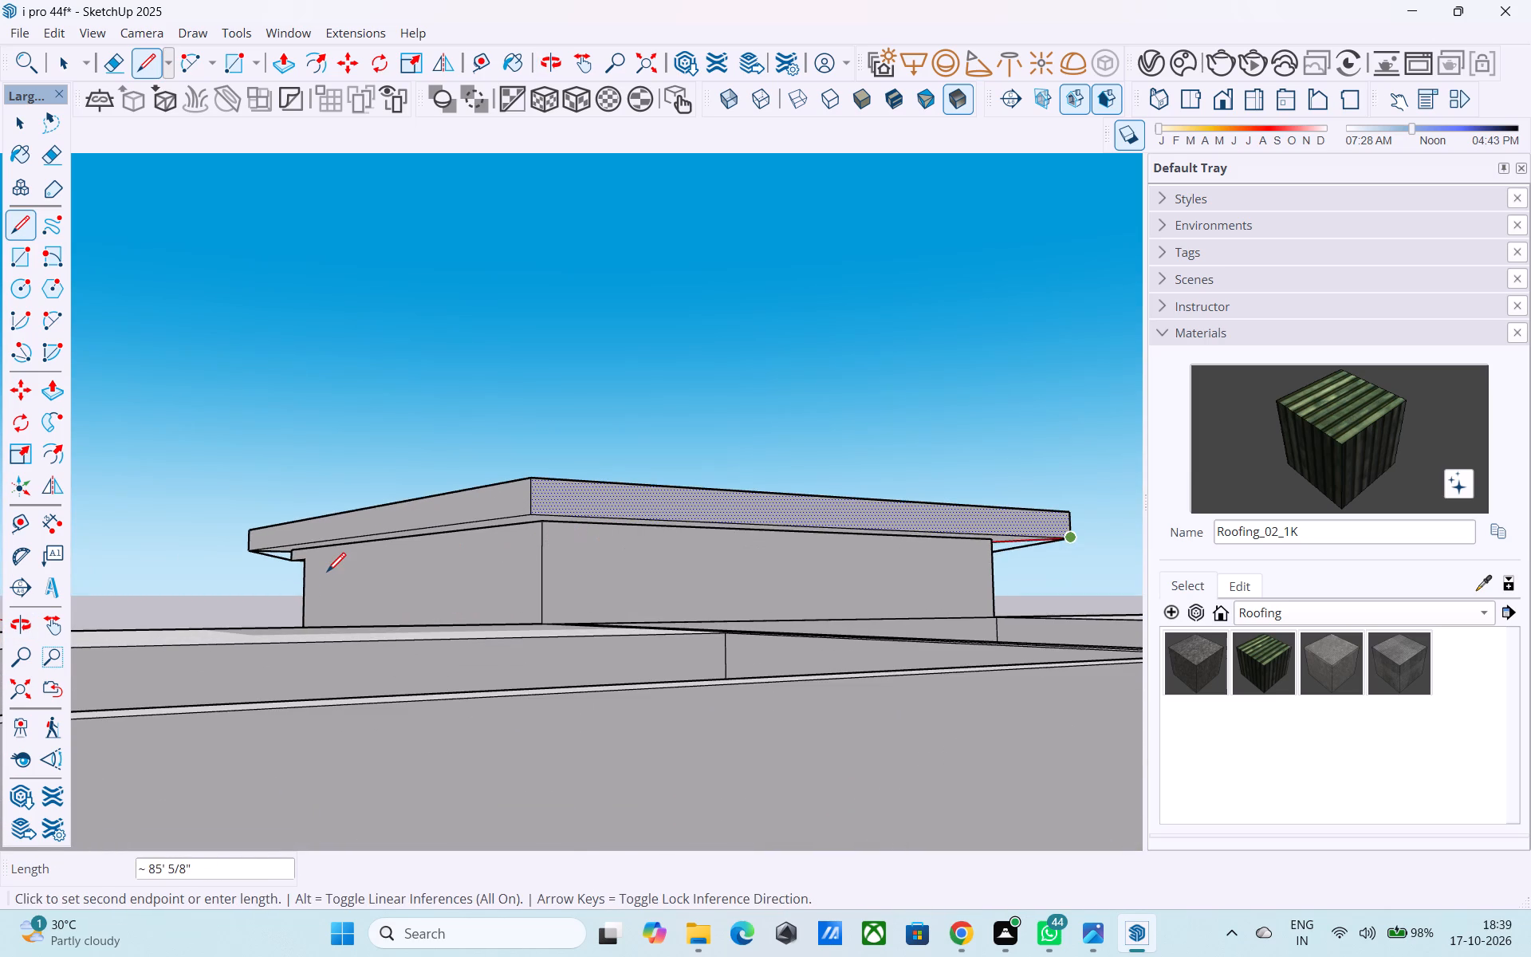
scroll(327, 573, up, 1)
key(l)
scroll(322, 573, up, 3)
click(294, 552)
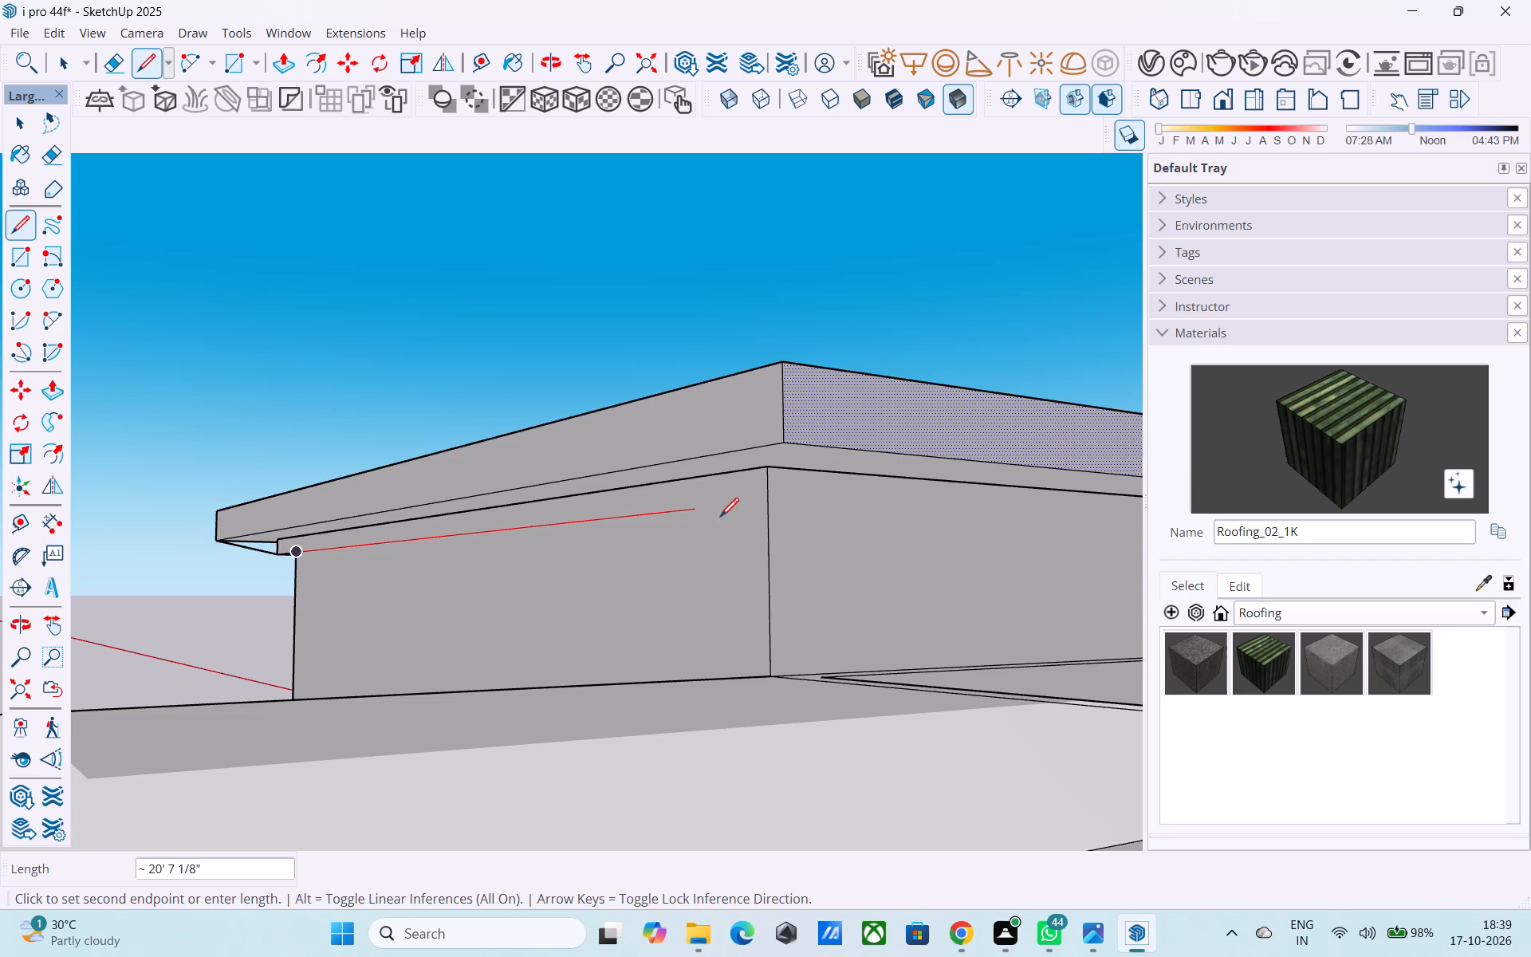
click(762, 497)
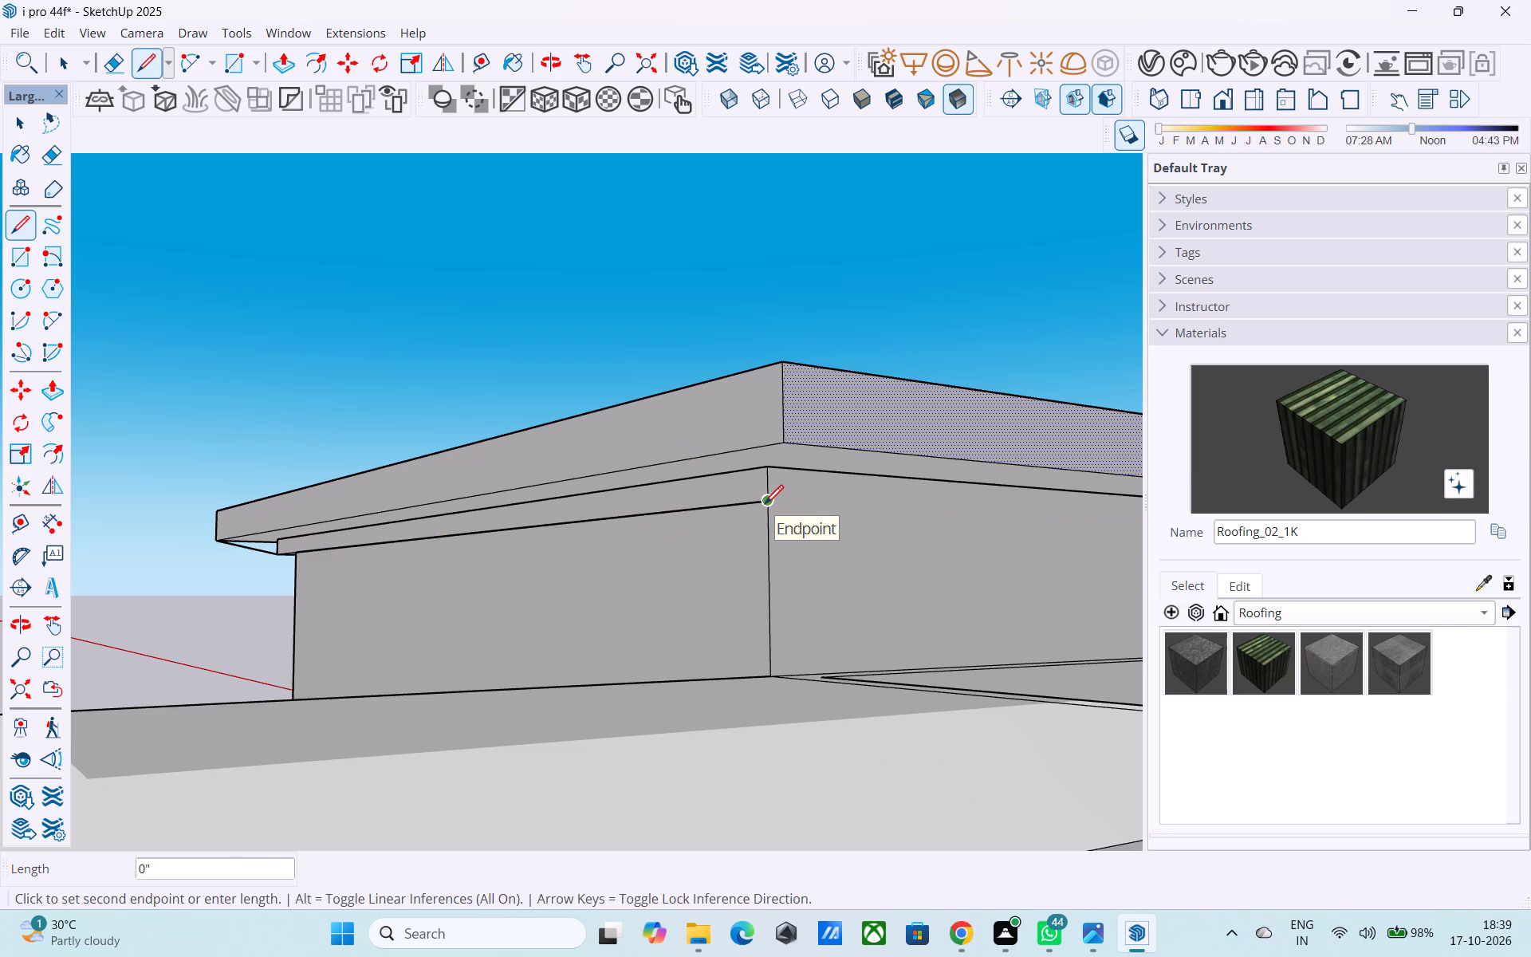
Draw a line about 2' 7" long from the right wall line's rear end to the slab's lower rear right corner.
key(l)
click(765, 506)
click(783, 447)
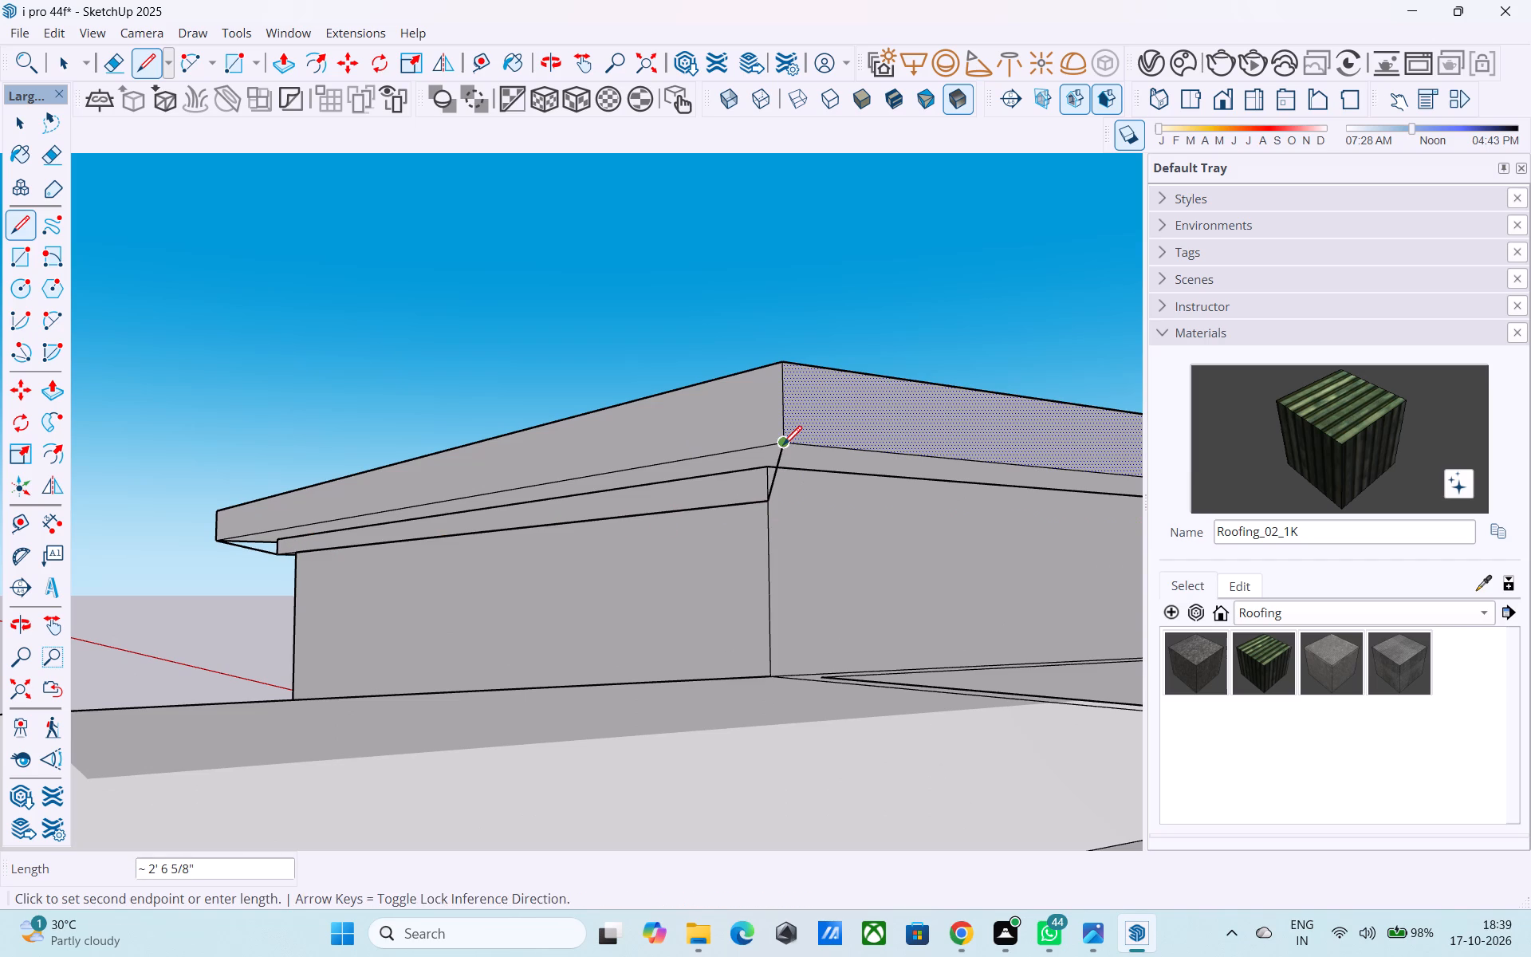
Draw a line across the tower's rear wall joining the lower ends of the two rear corner slopes.
middle_drag(783, 447, 617, 465)
scroll(619, 464, down, 10)
scroll(668, 494, up, 11)
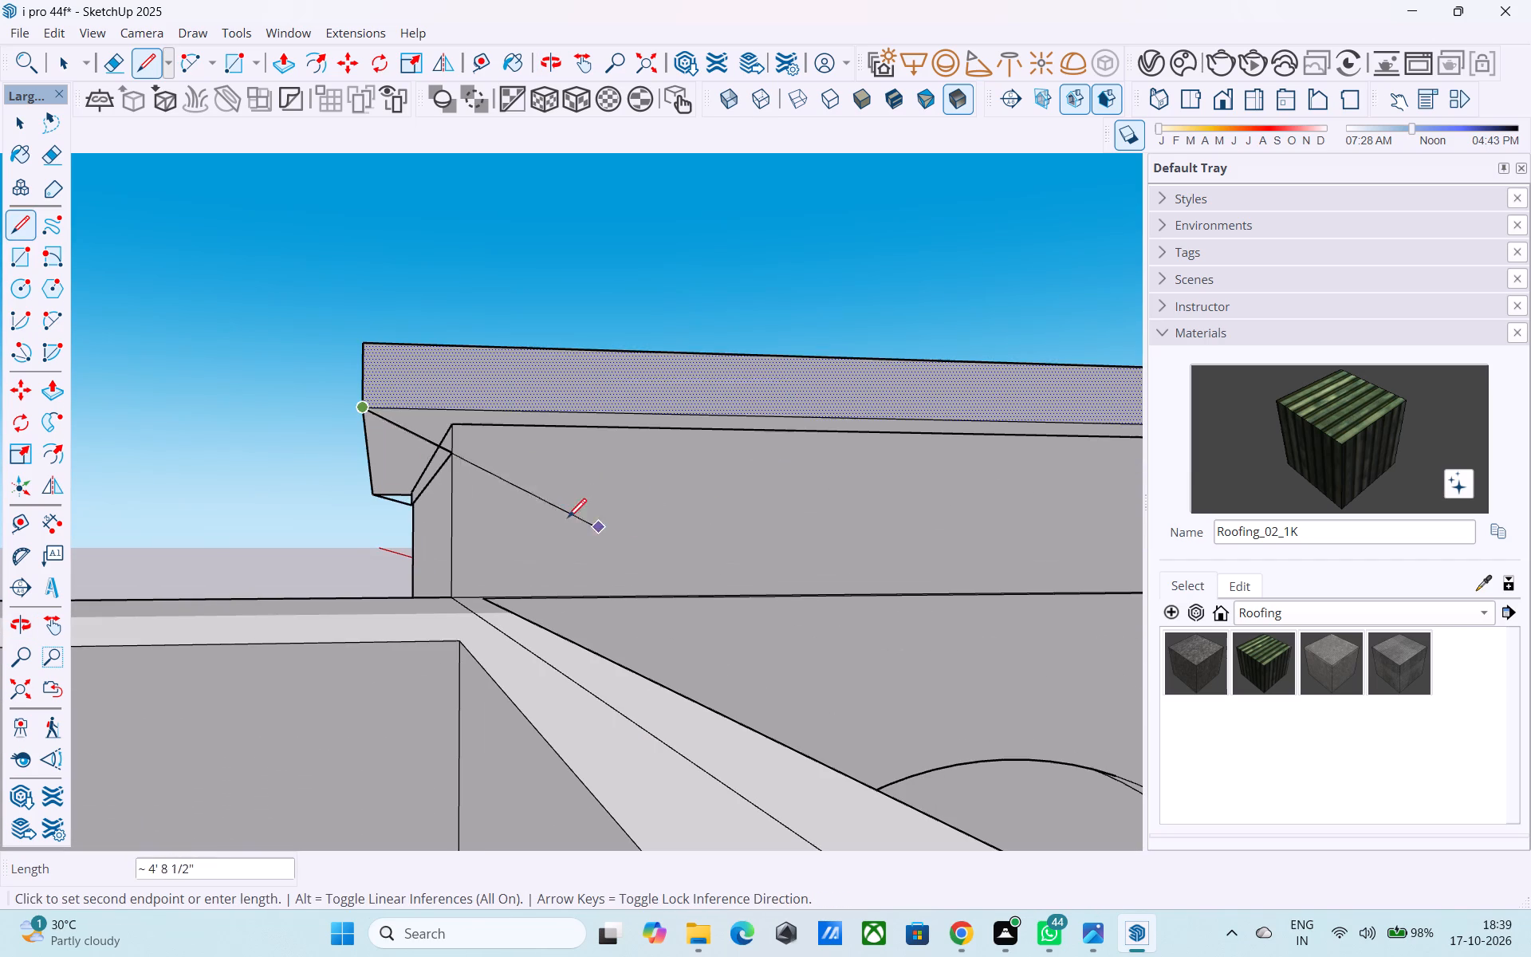
key(l)
click(449, 451)
scroll(381, 470, down, 6)
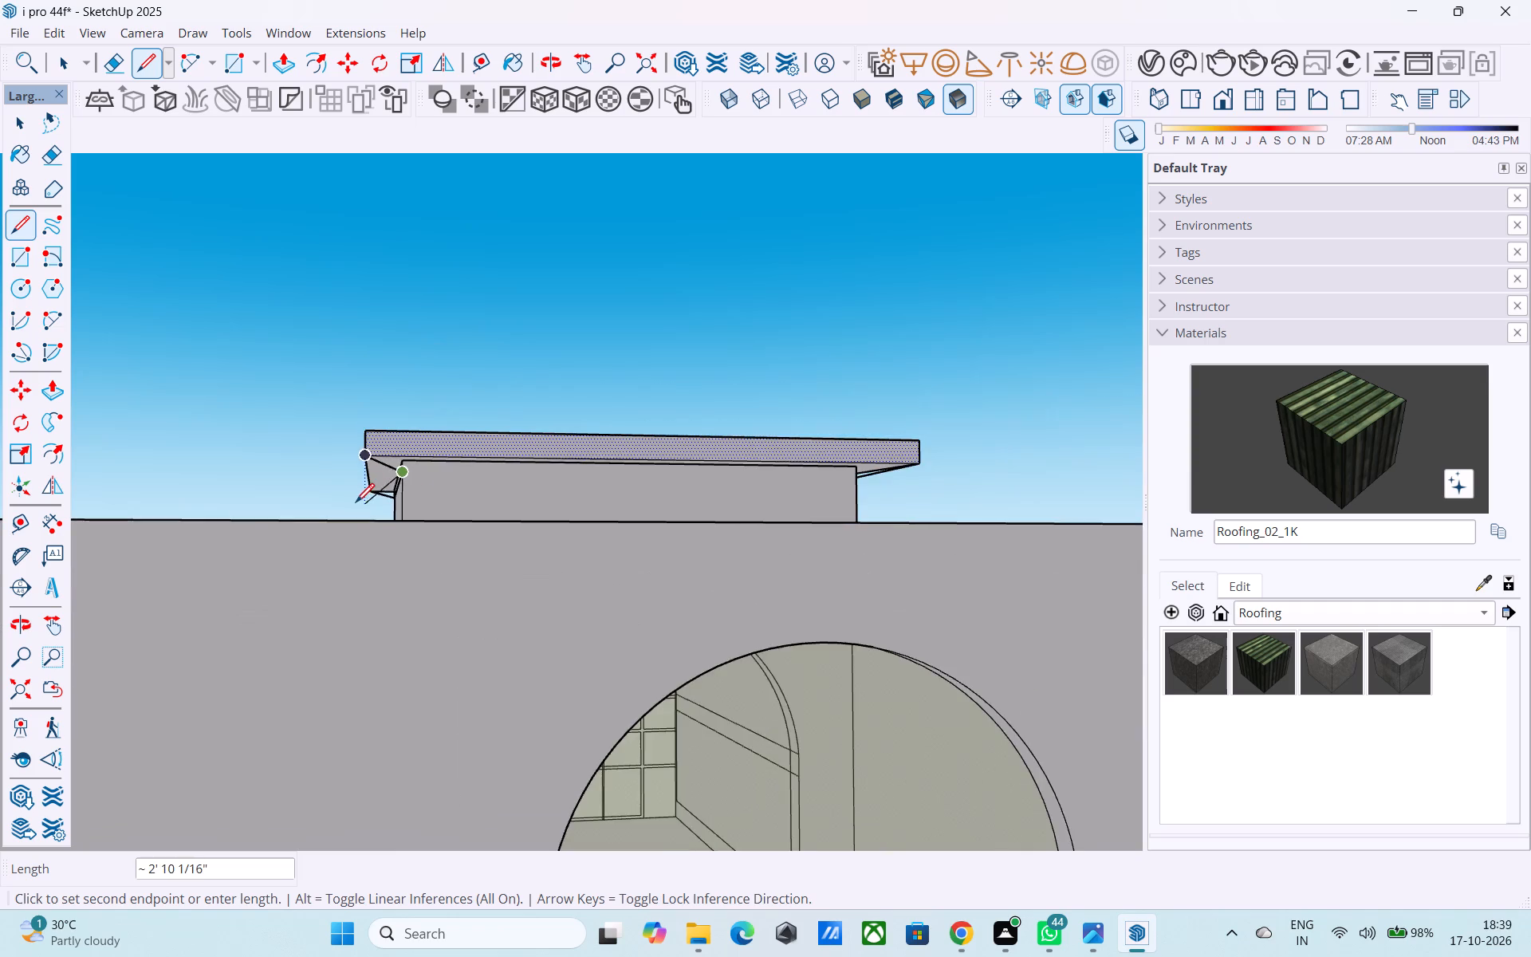
scroll(879, 475, up, 10)
scroll(809, 499, down, 3)
middle_drag(797, 501, 453, 548)
click(814, 474)
Draw a sloped line about 2' long from the left wall line's rear end to the slab's lower left edge.
scroll(824, 480, down, 5)
middle_drag(894, 514, 506, 422)
scroll(466, 403, down, 6)
middle_drag(490, 423, 533, 653)
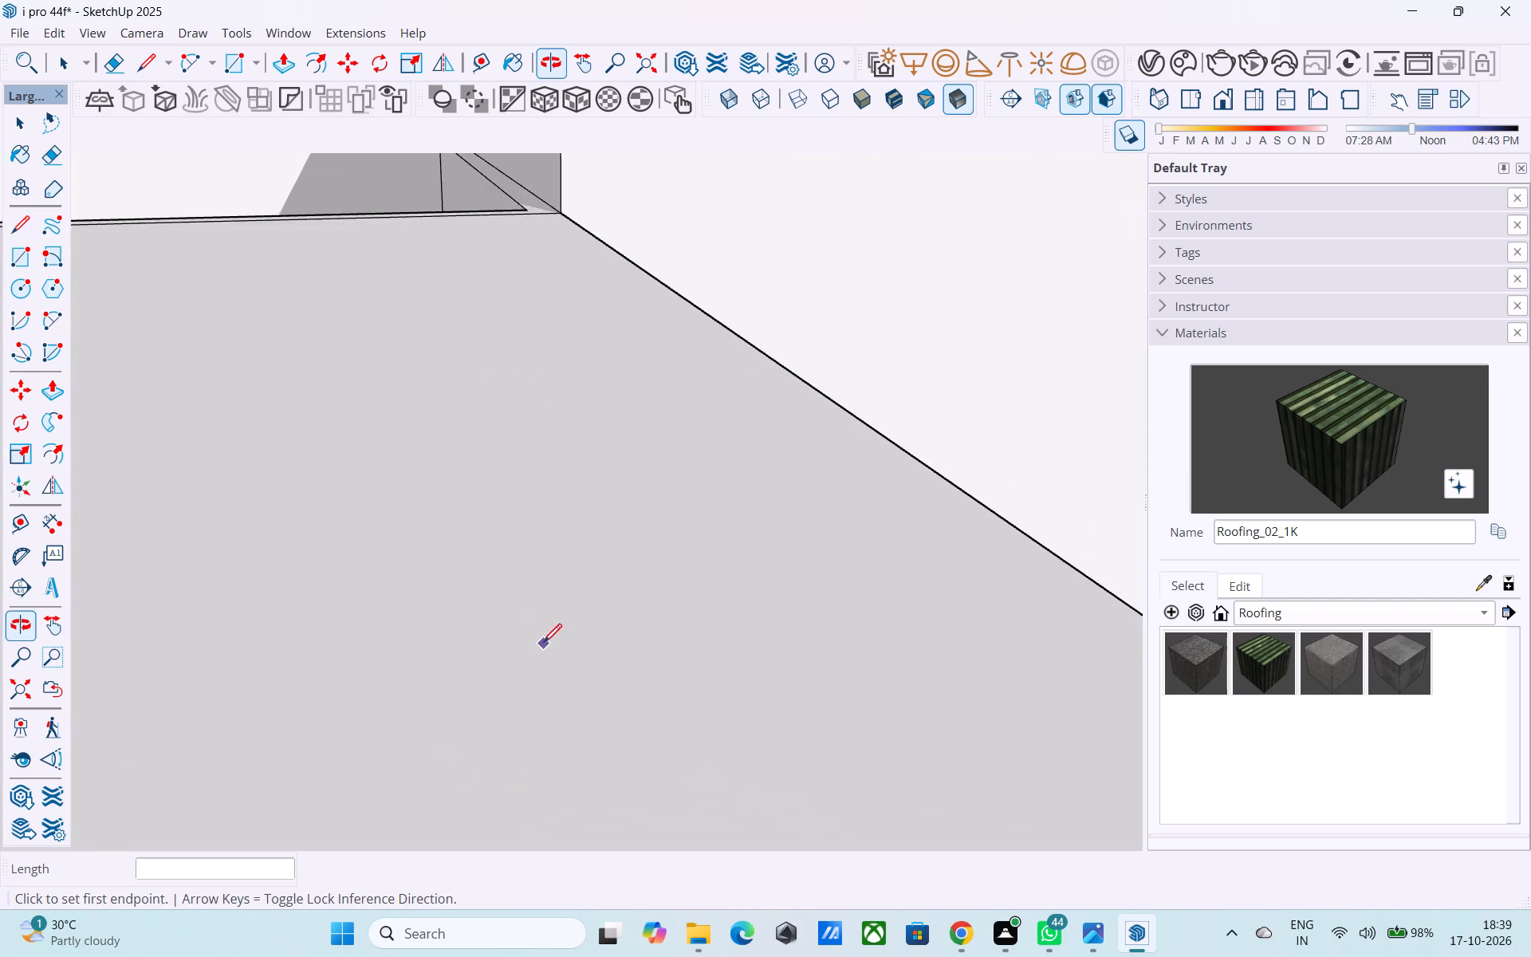
scroll(543, 644, down, 16)
middle_drag(688, 380, 535, 272)
scroll(494, 238, down, 4)
scroll(747, 166, up, 4)
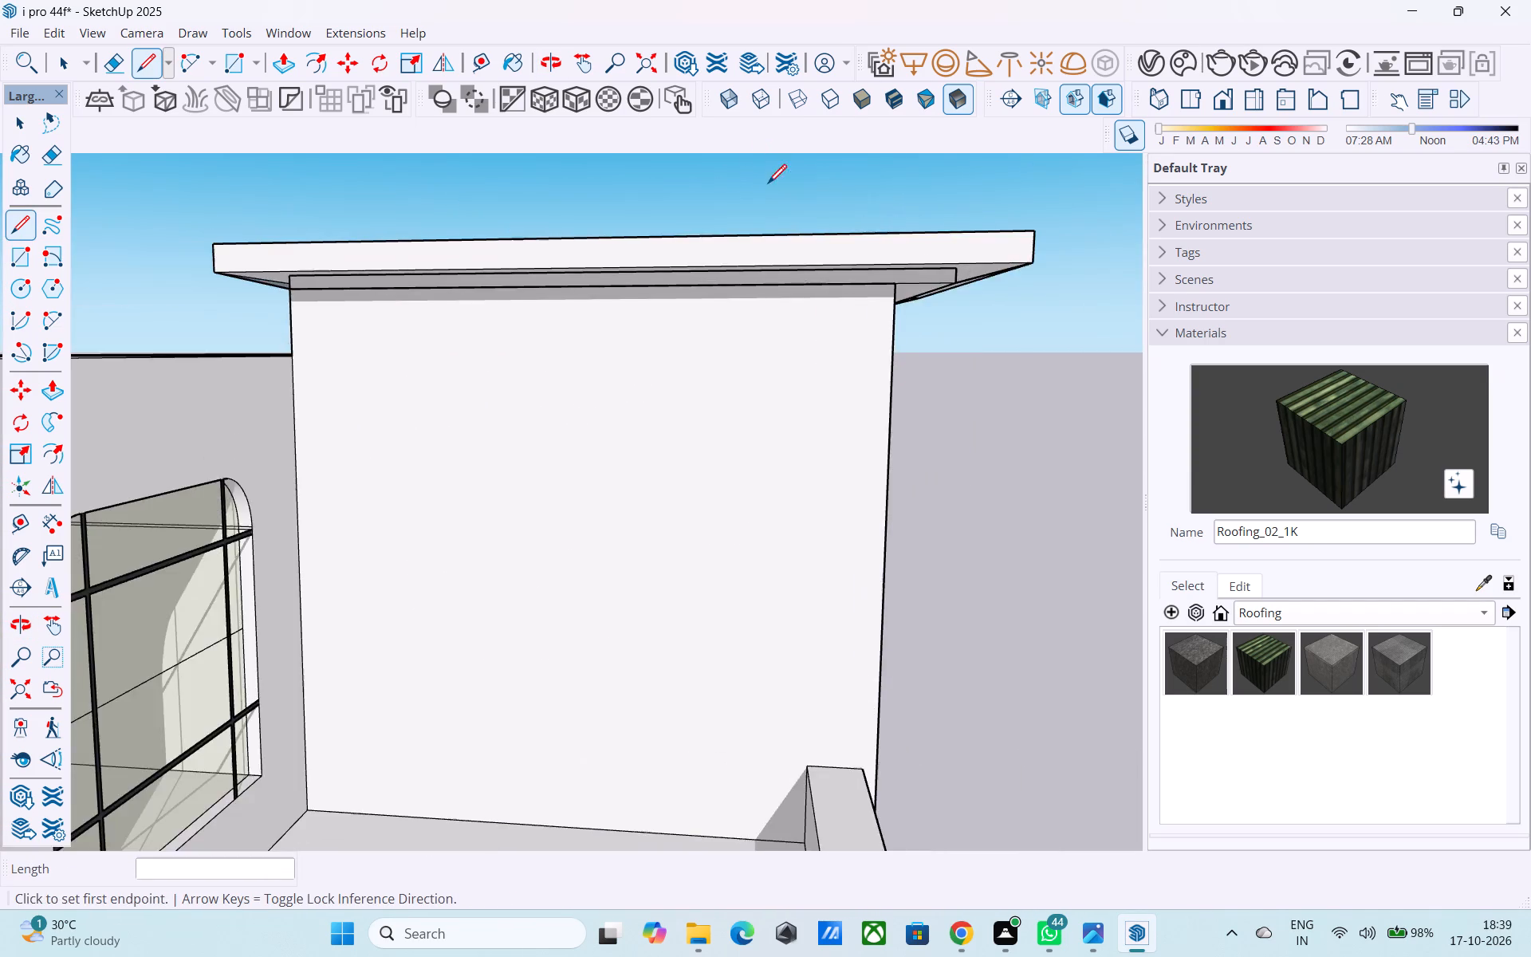
middle_drag(852, 279, 523, 250)
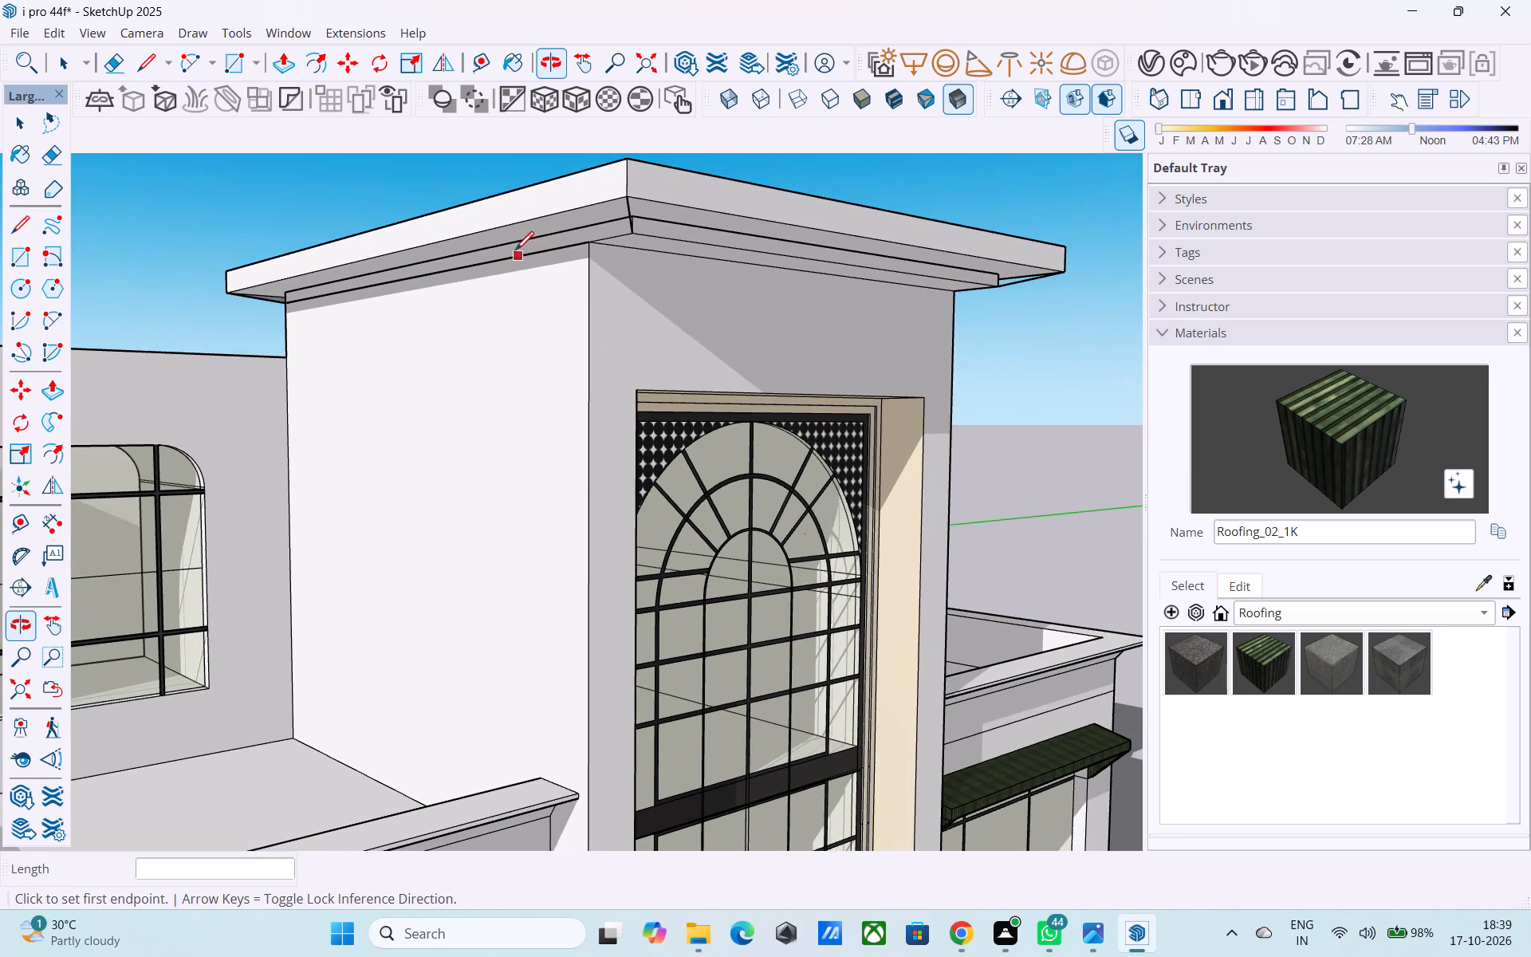
middle_drag(814, 243, 781, 243)
scroll(643, 223, up, 2)
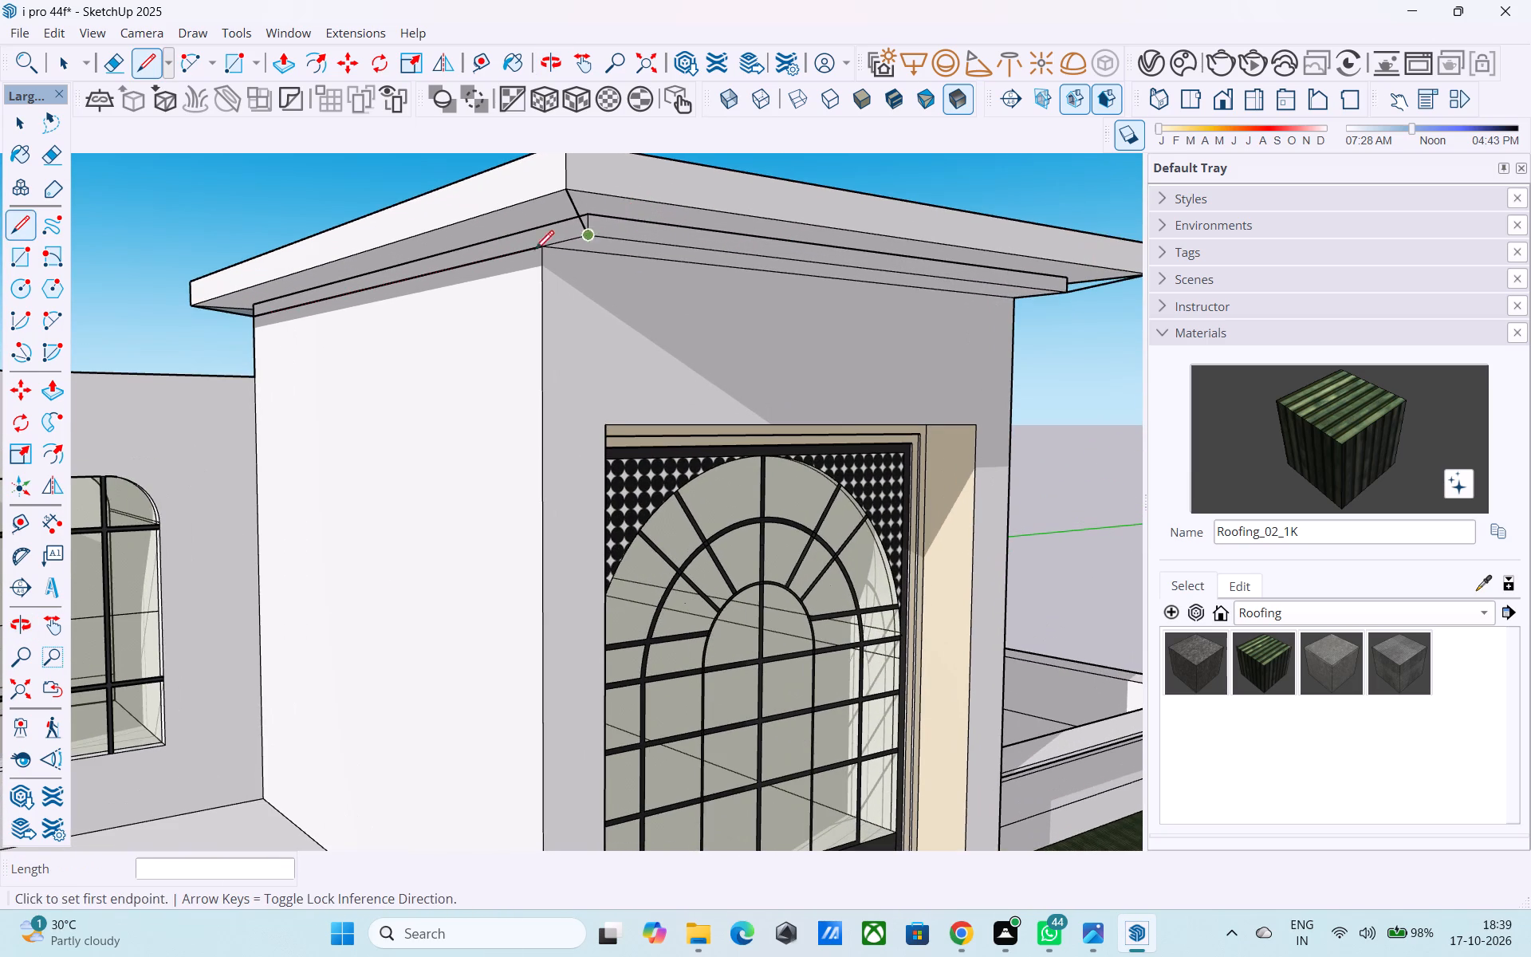
scroll(315, 305, up, 6)
scroll(218, 333, down, 2)
middle_drag(223, 340, 340, 378)
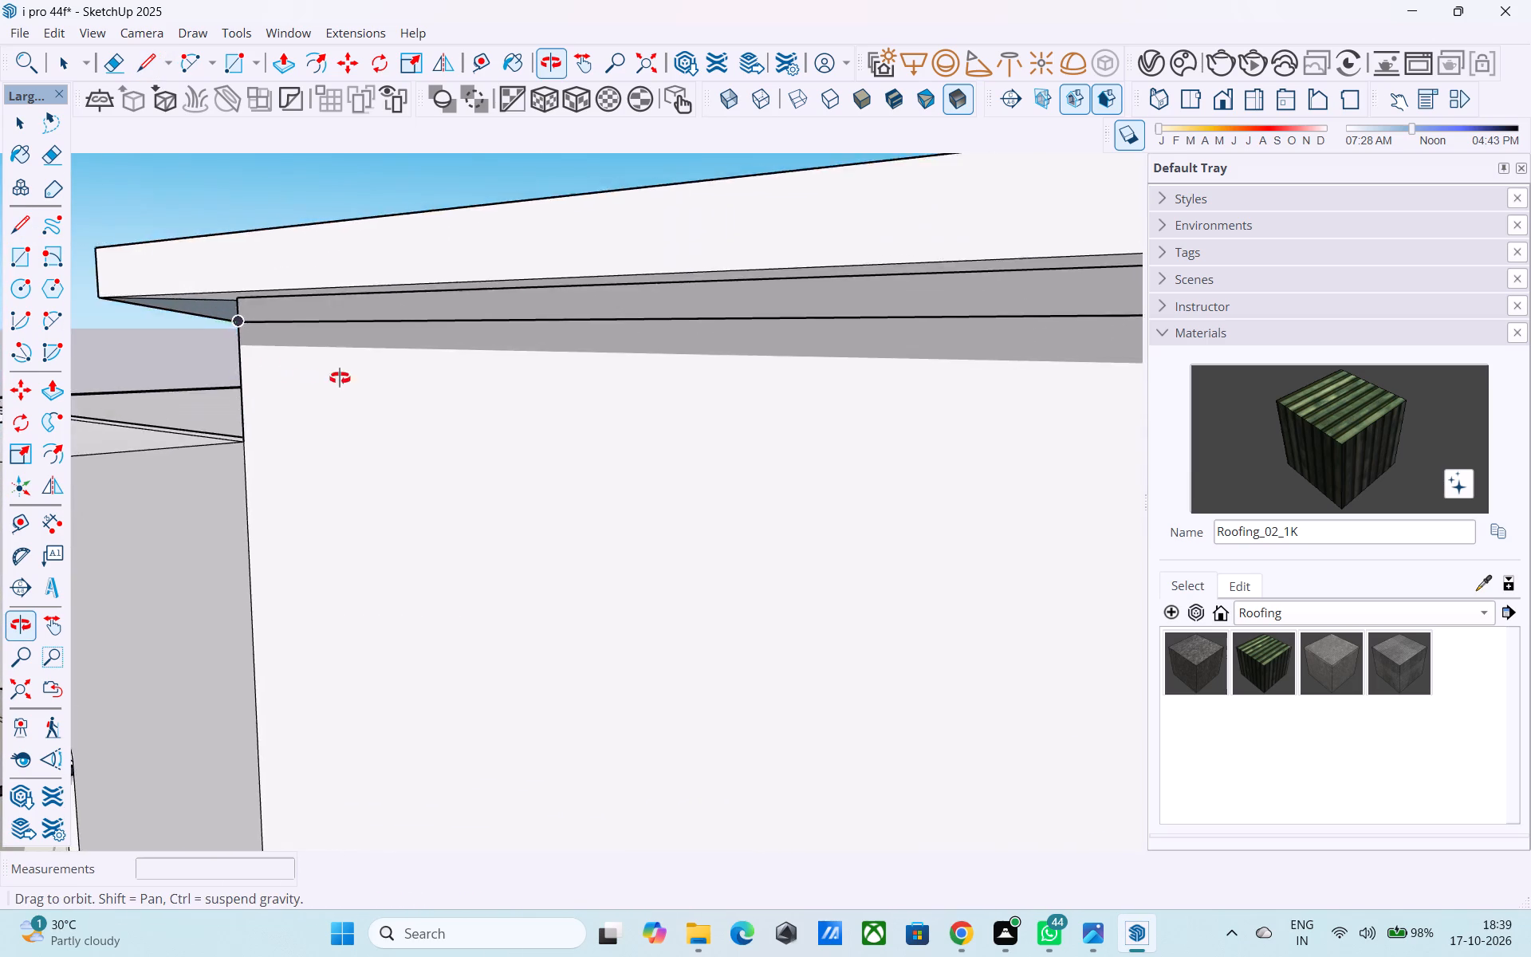
middle_drag(340, 378, 745, 349)
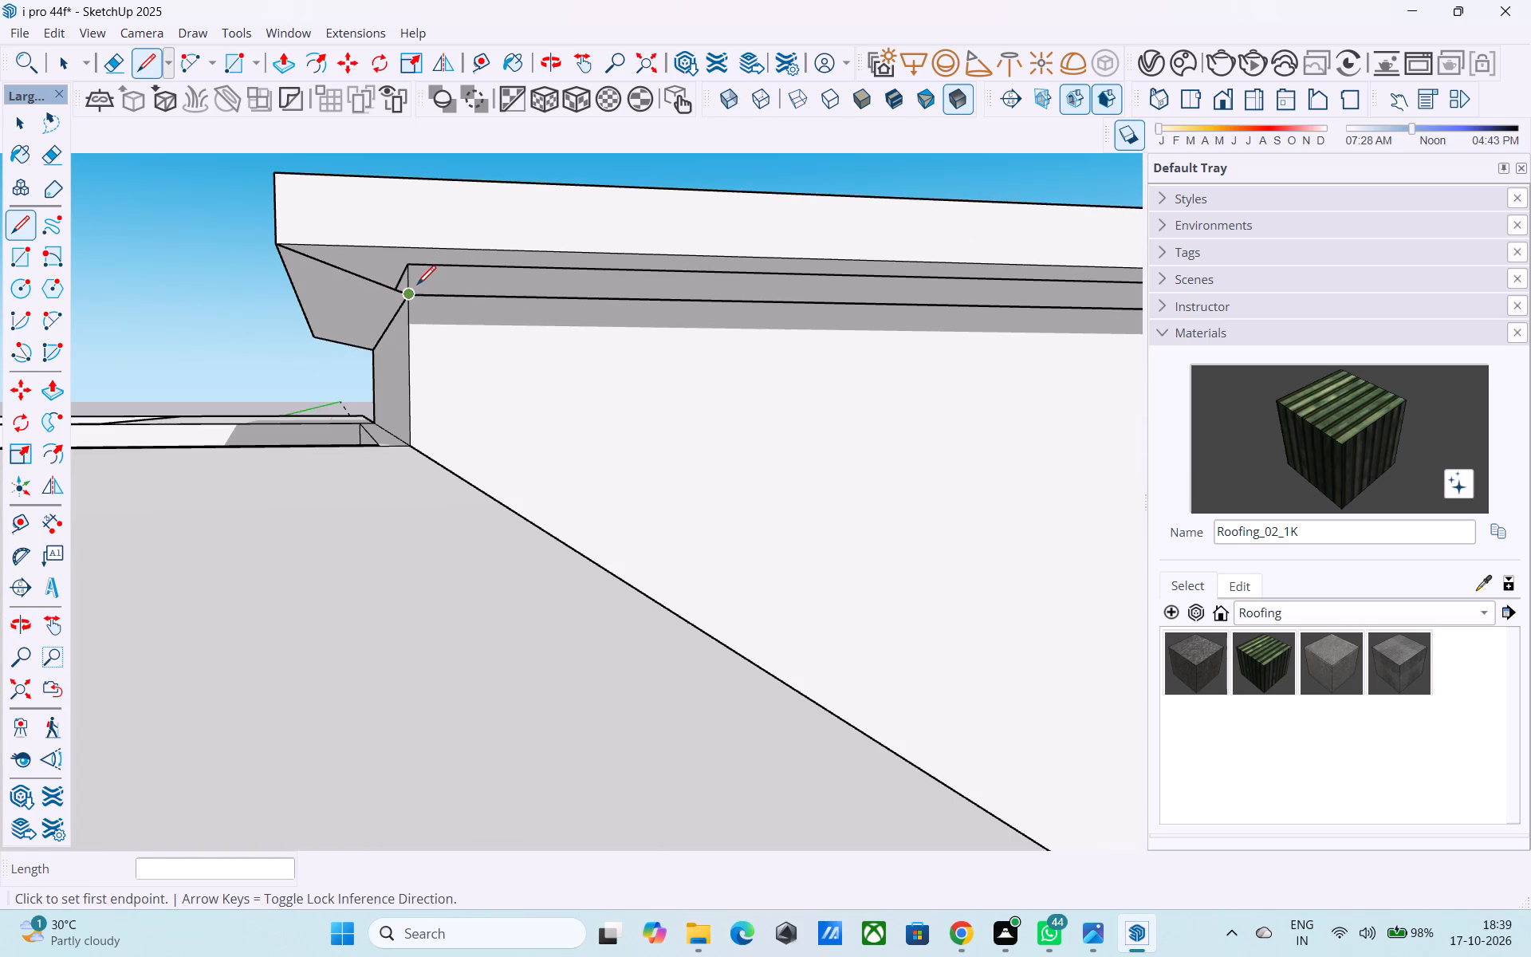
click(411, 286)
click(408, 249)
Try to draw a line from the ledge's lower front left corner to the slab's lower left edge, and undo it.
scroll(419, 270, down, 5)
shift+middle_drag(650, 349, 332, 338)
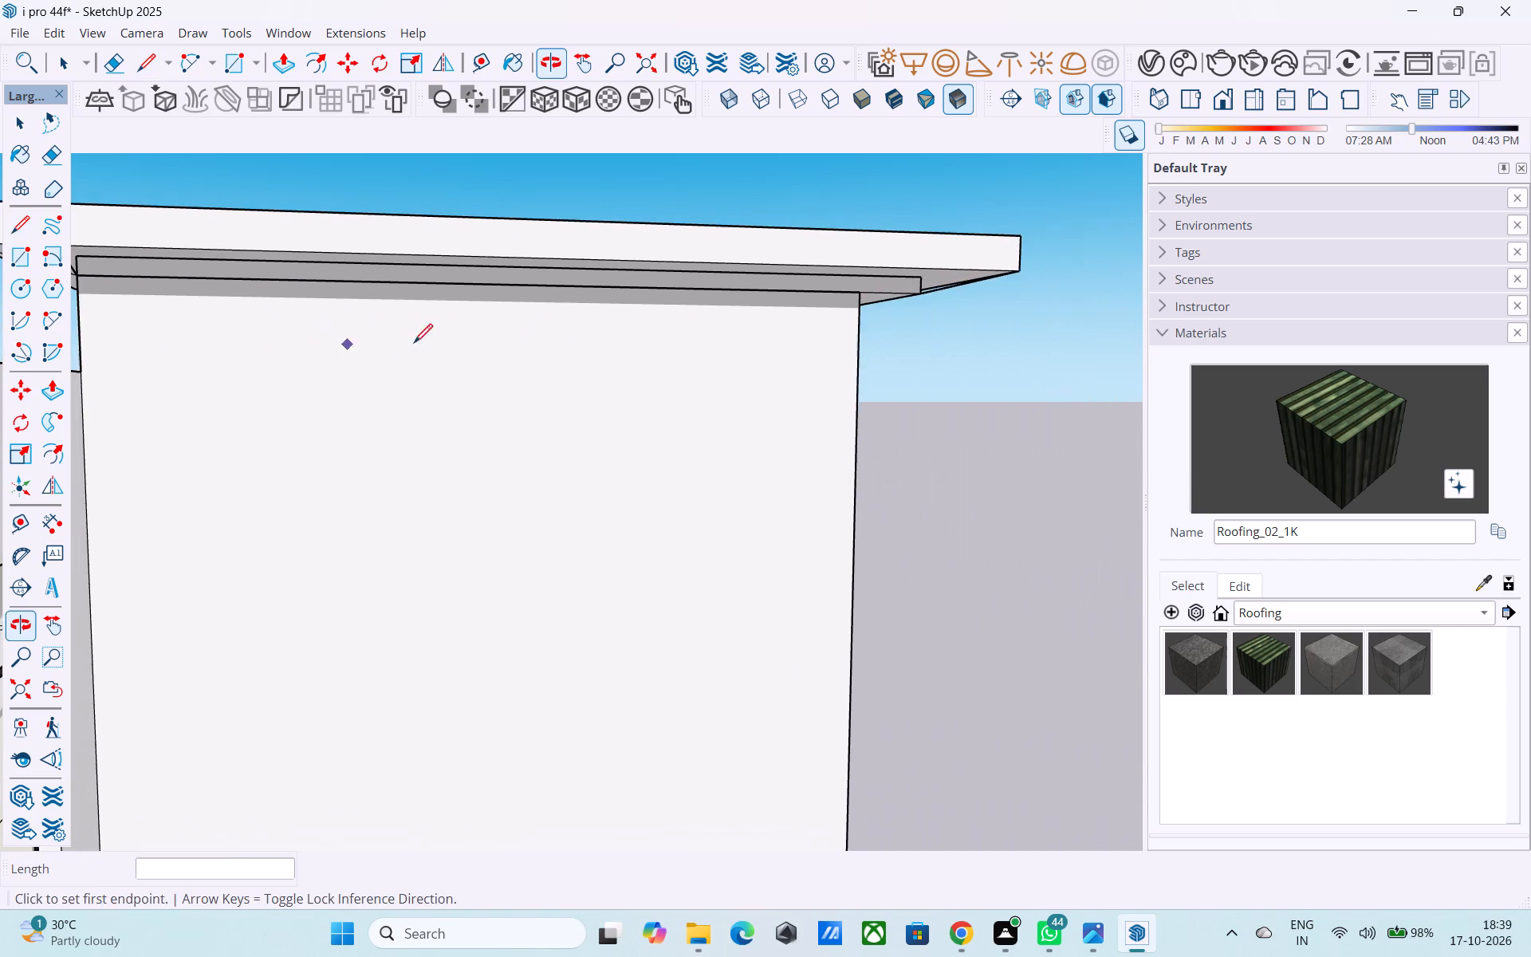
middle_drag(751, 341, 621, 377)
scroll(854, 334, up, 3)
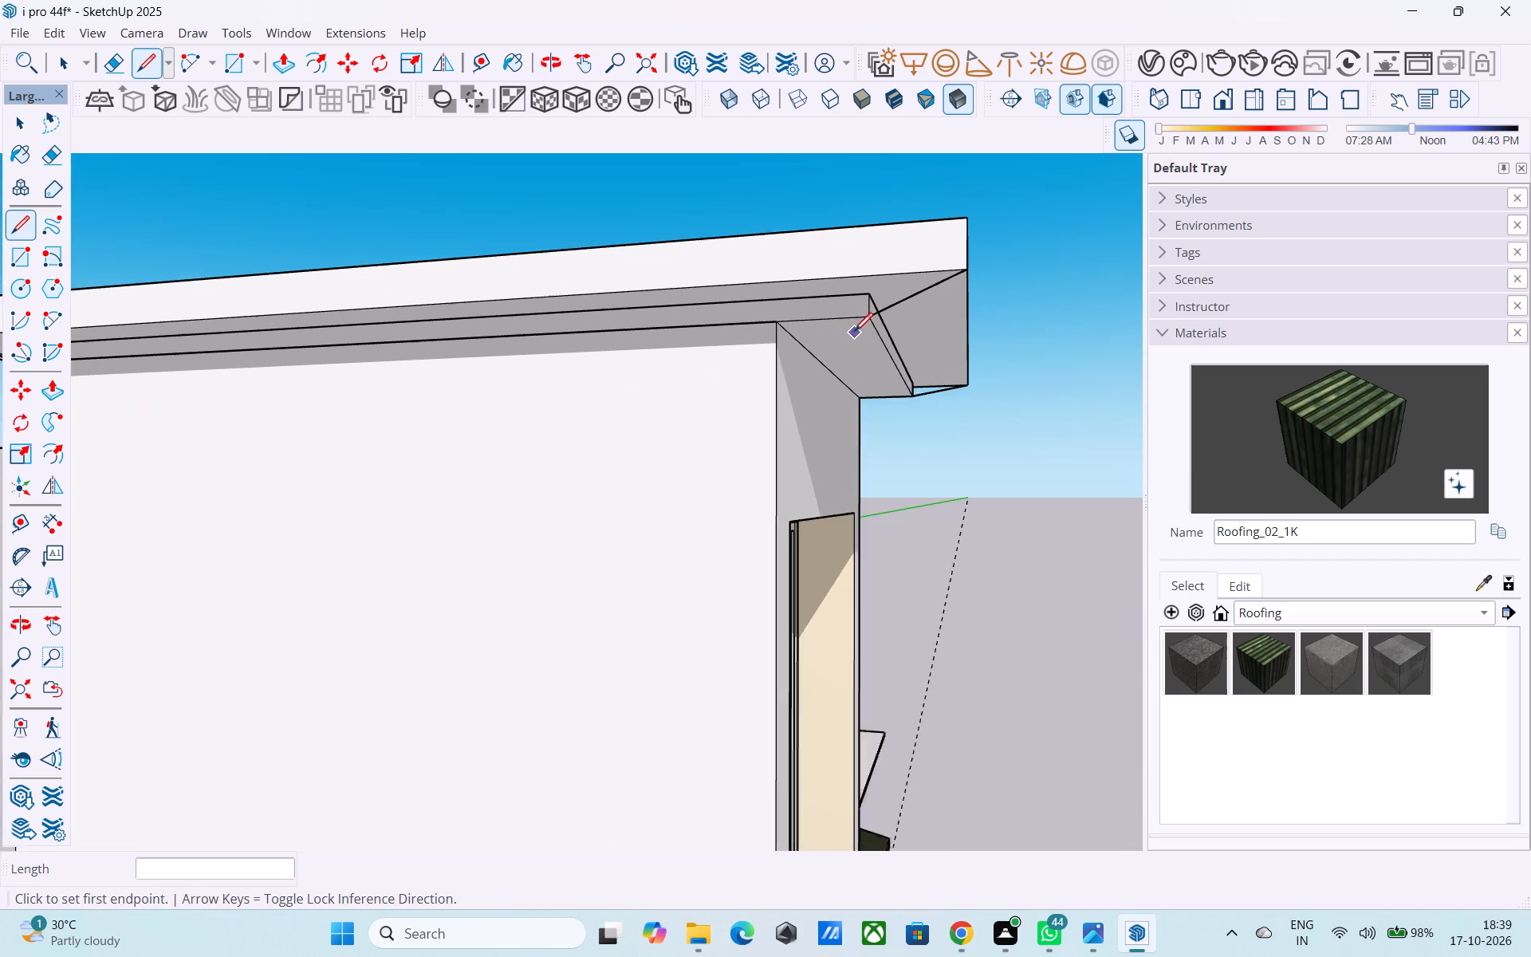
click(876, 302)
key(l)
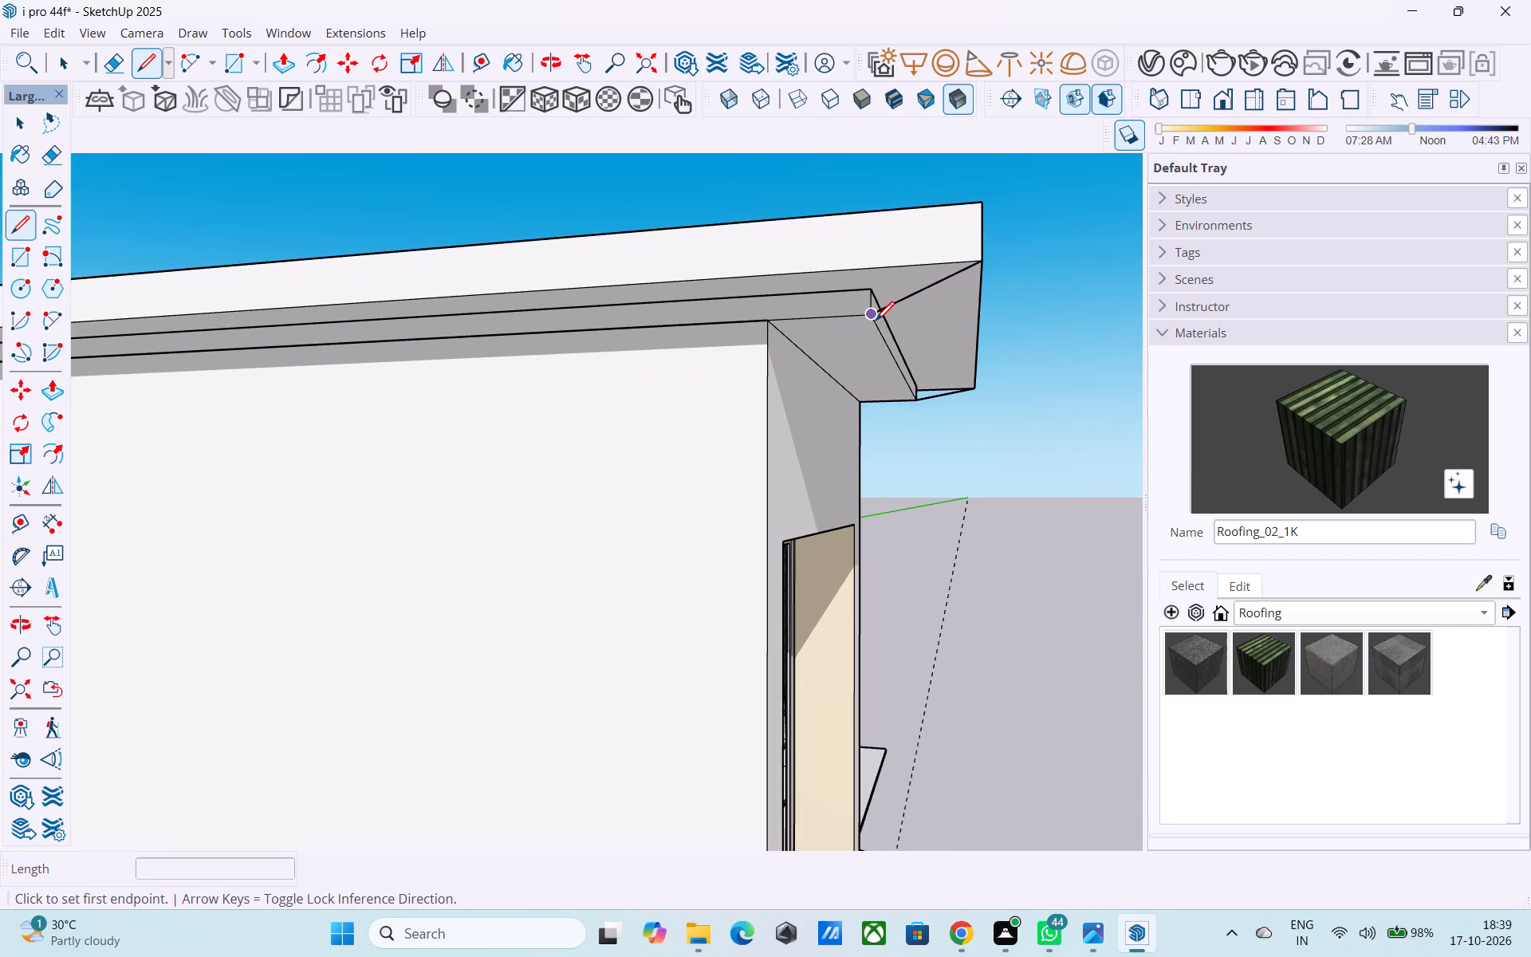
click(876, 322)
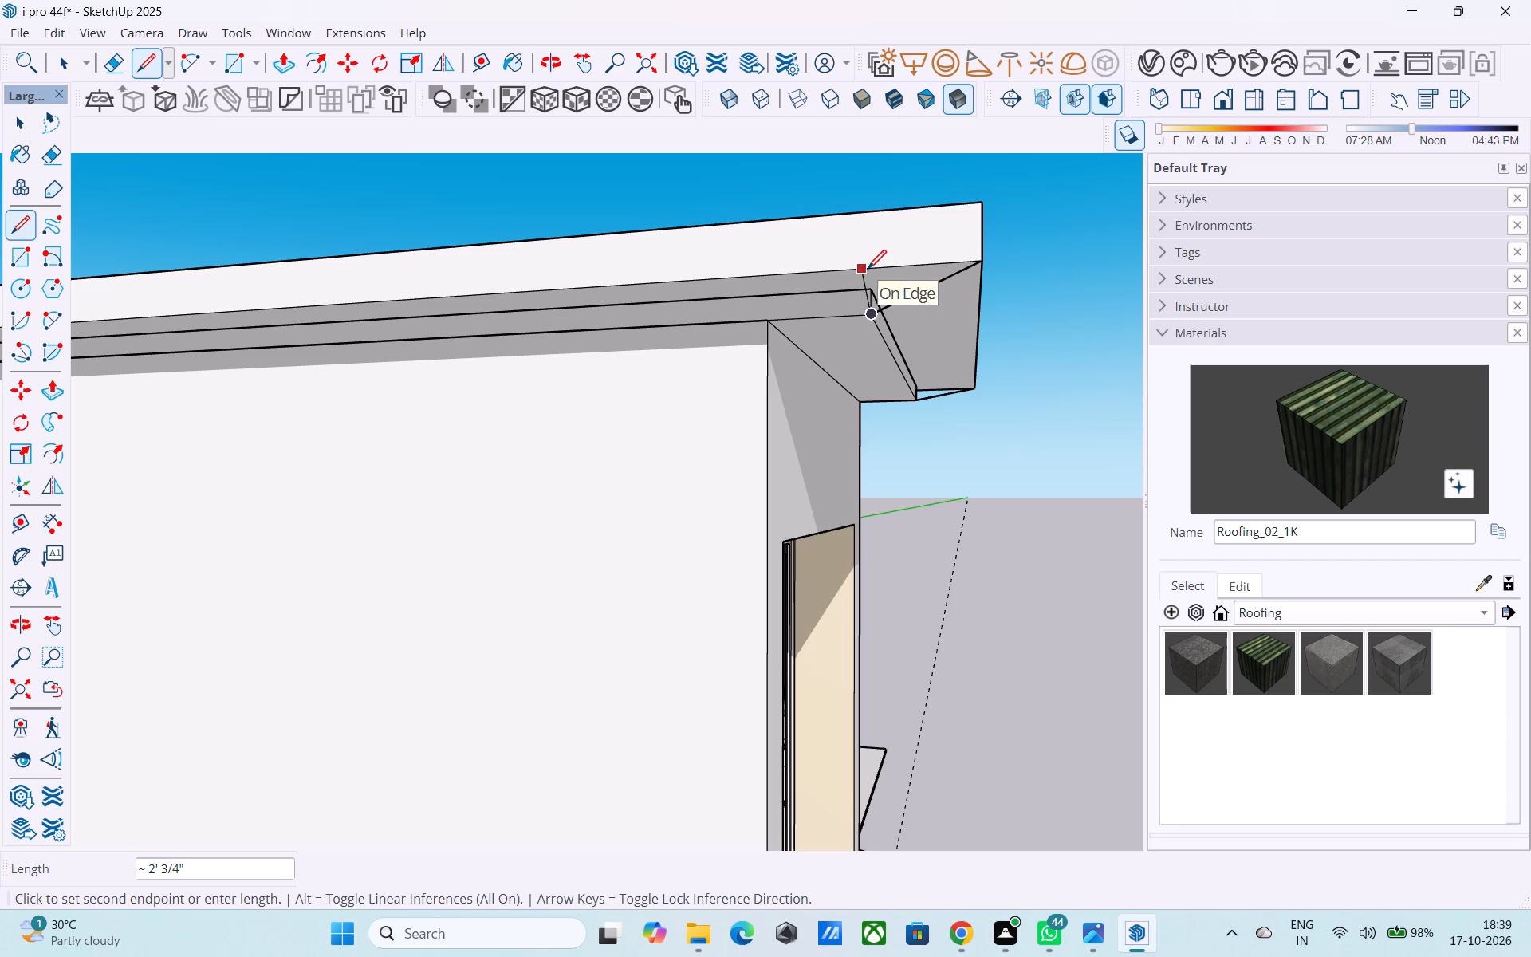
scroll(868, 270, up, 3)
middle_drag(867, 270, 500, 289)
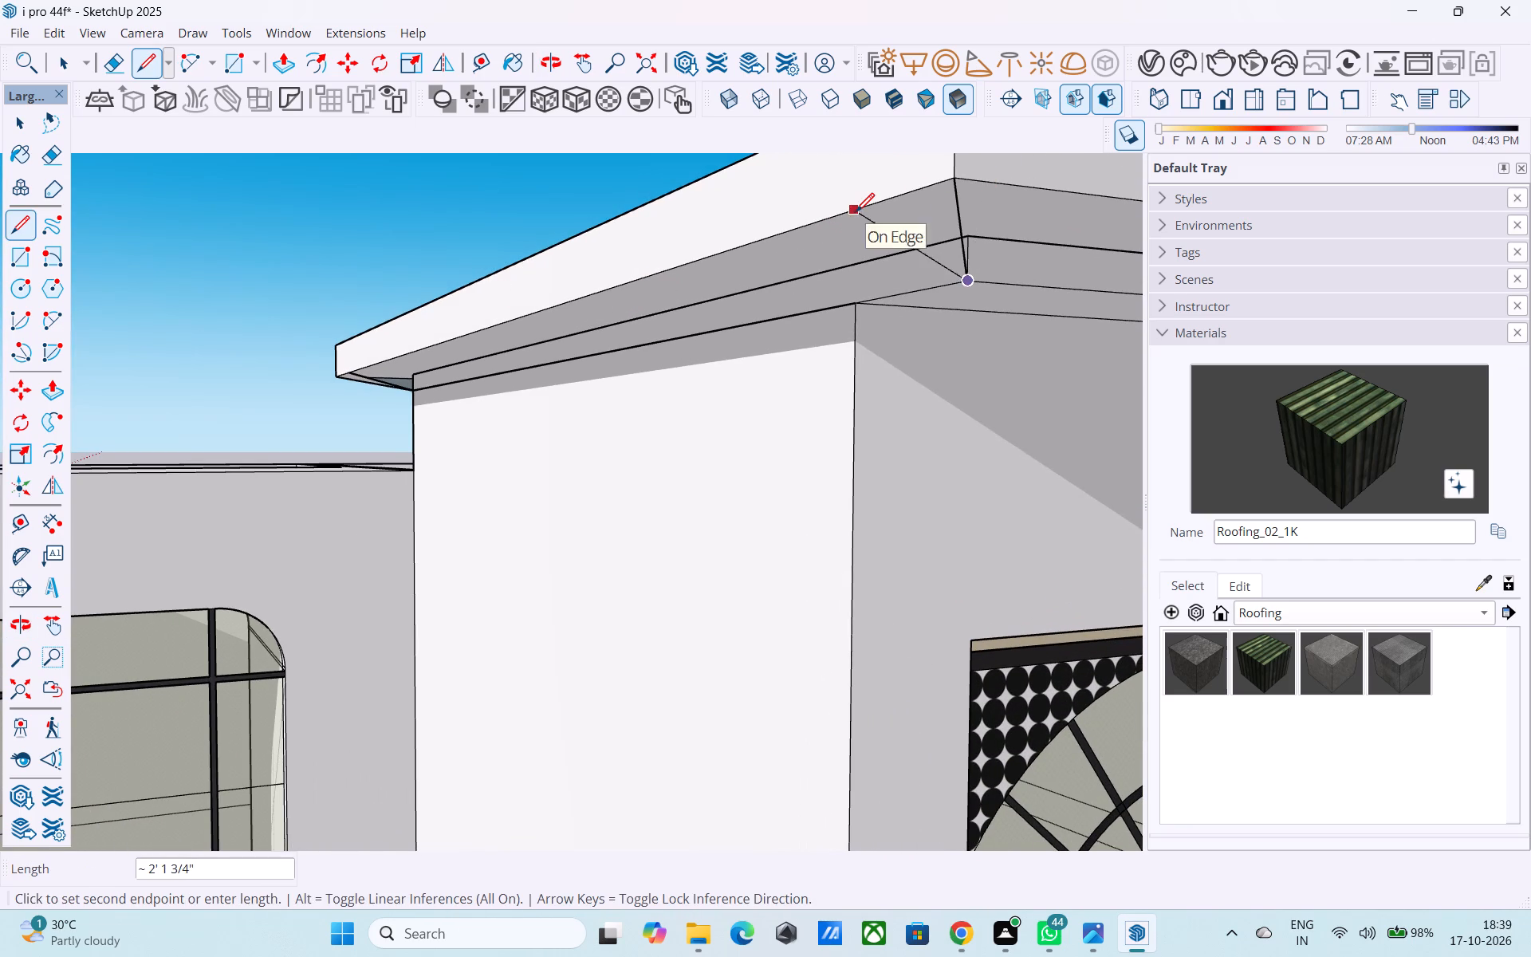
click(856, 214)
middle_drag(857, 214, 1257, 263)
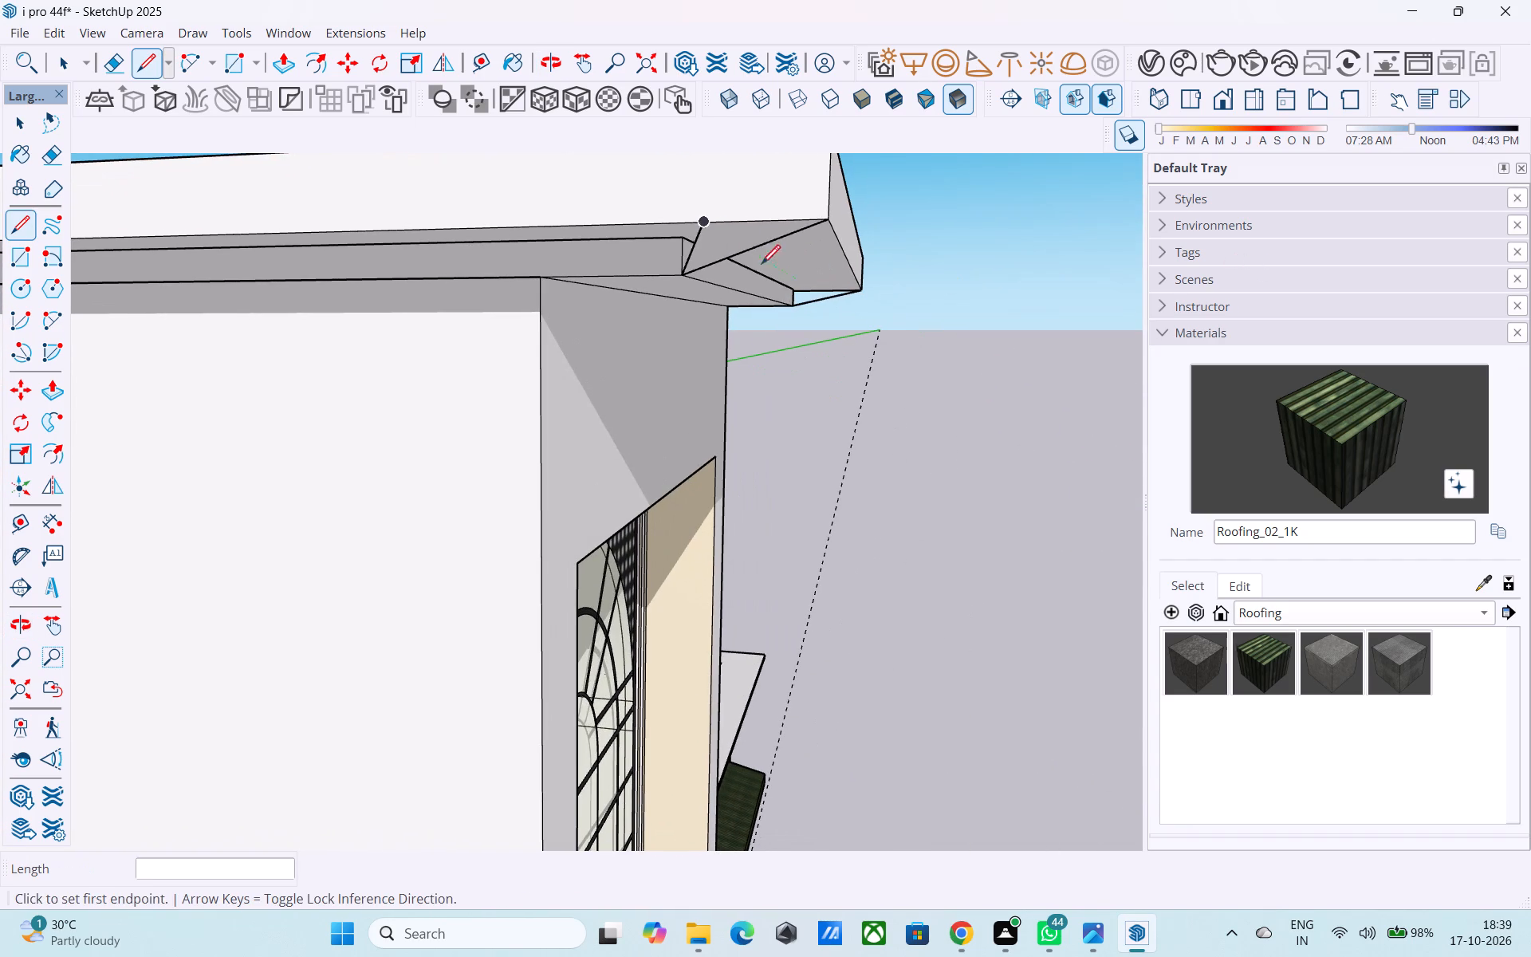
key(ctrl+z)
Draw a sloped line about 2' long from the left wall line's front end to the slab's lower left edge.
middle_drag(692, 286, 738, 289)
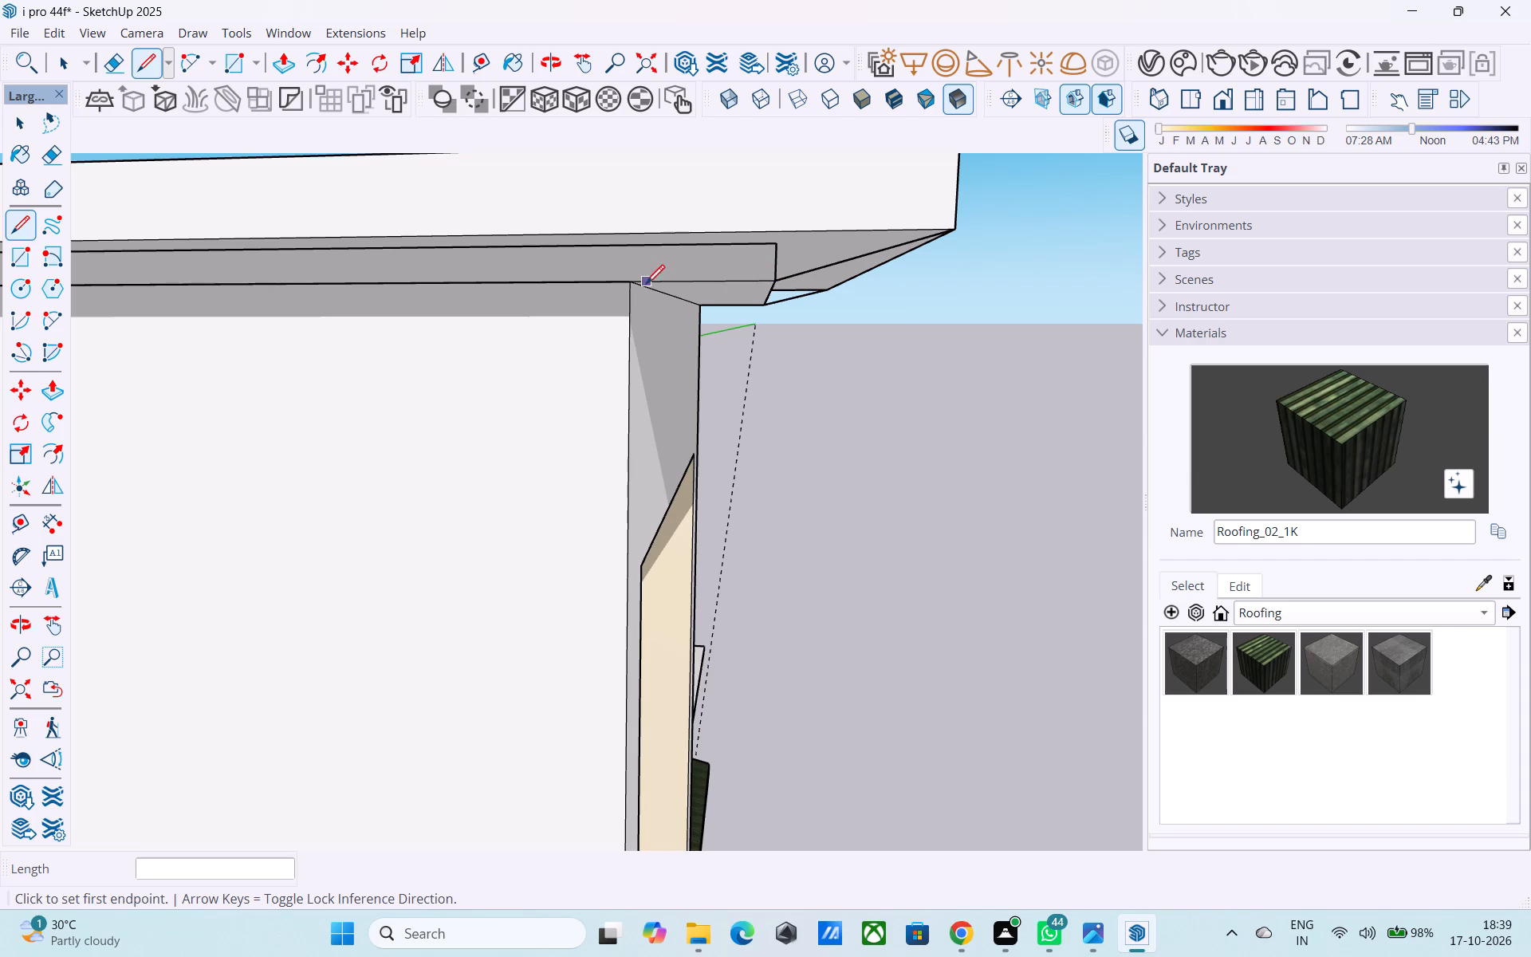
click(628, 285)
click(610, 232)
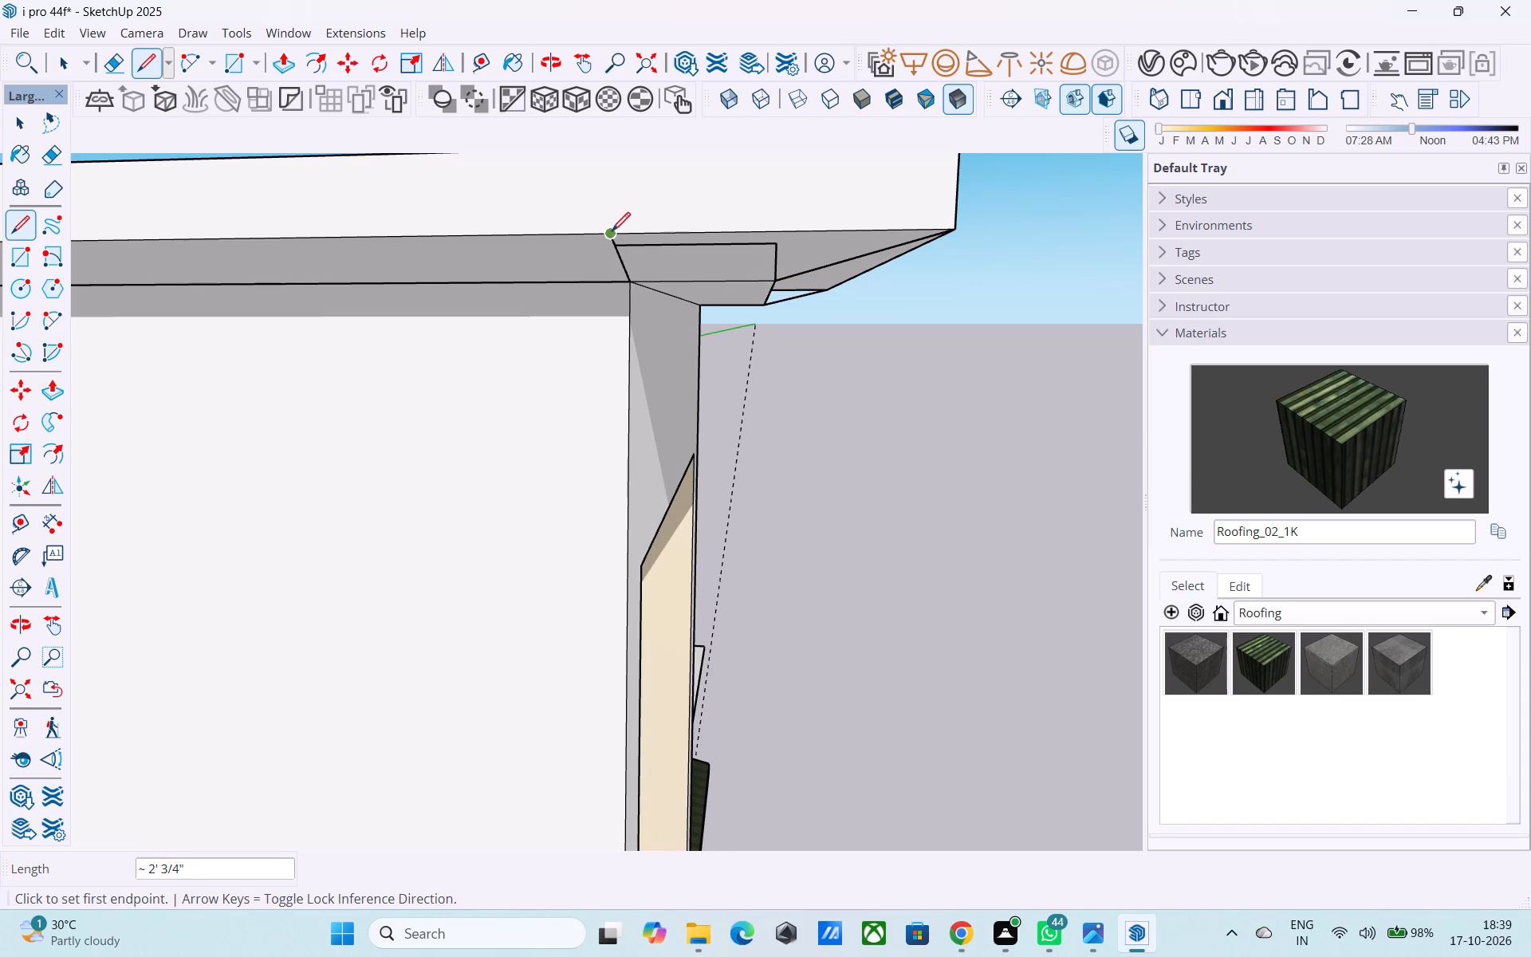
Draw a sloped line about 2' long from the ledge's lower front left corner to the slab's lower left edge.
scroll(612, 233, down, 5)
middle_drag(612, 234, 397, 233)
middle_drag(786, 284, 686, 216)
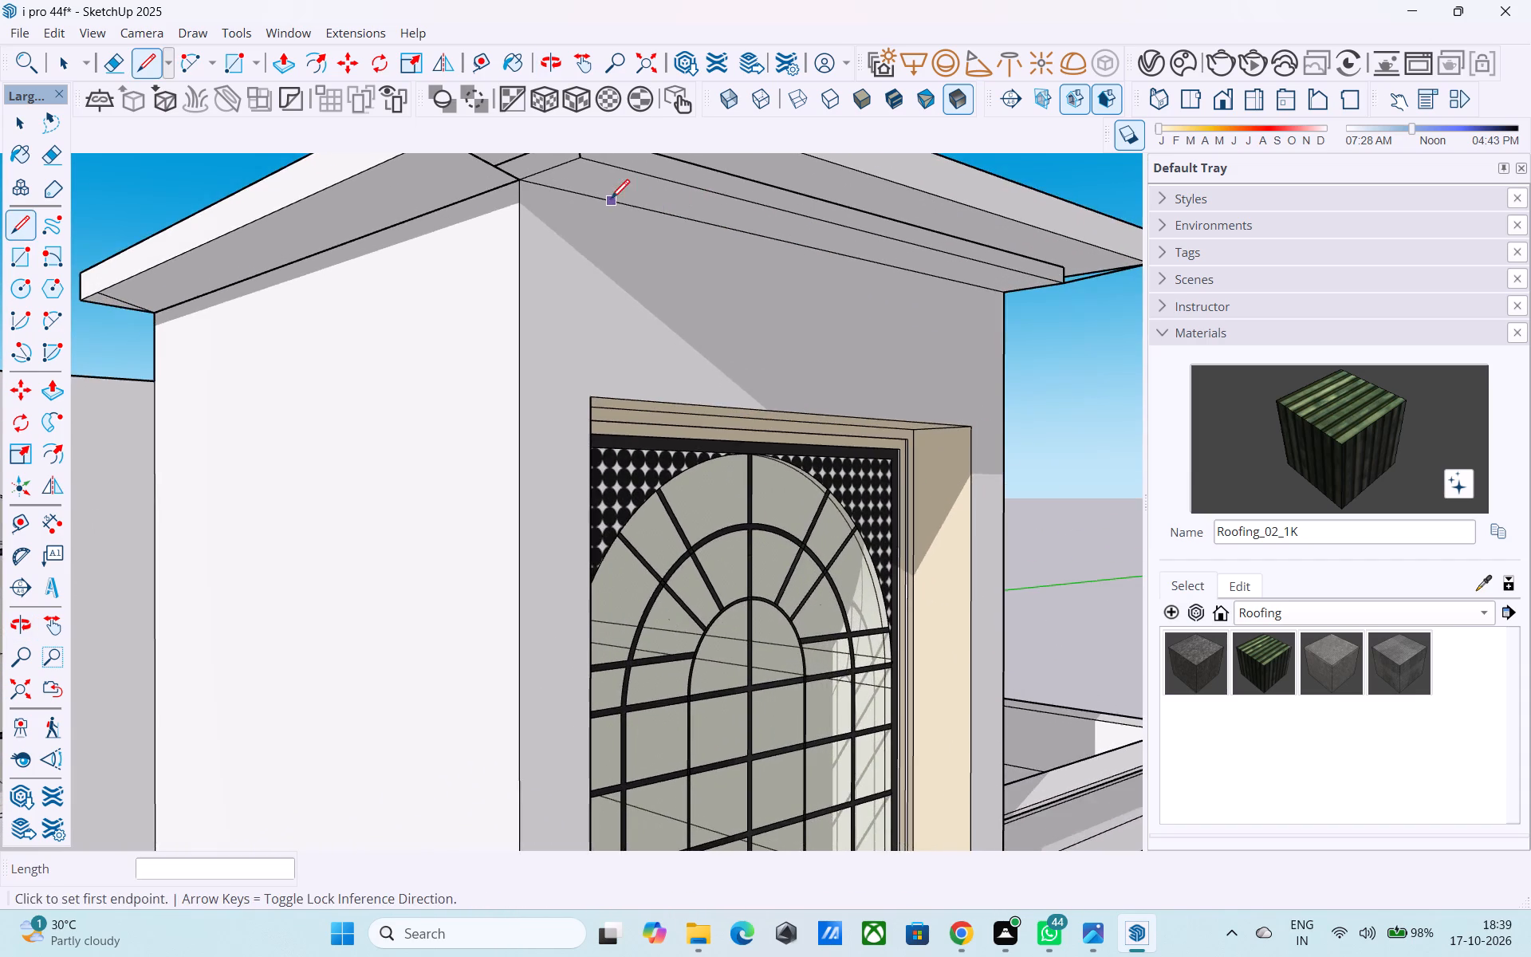
shift+middle_drag(613, 203, 695, 364)
click(671, 341)
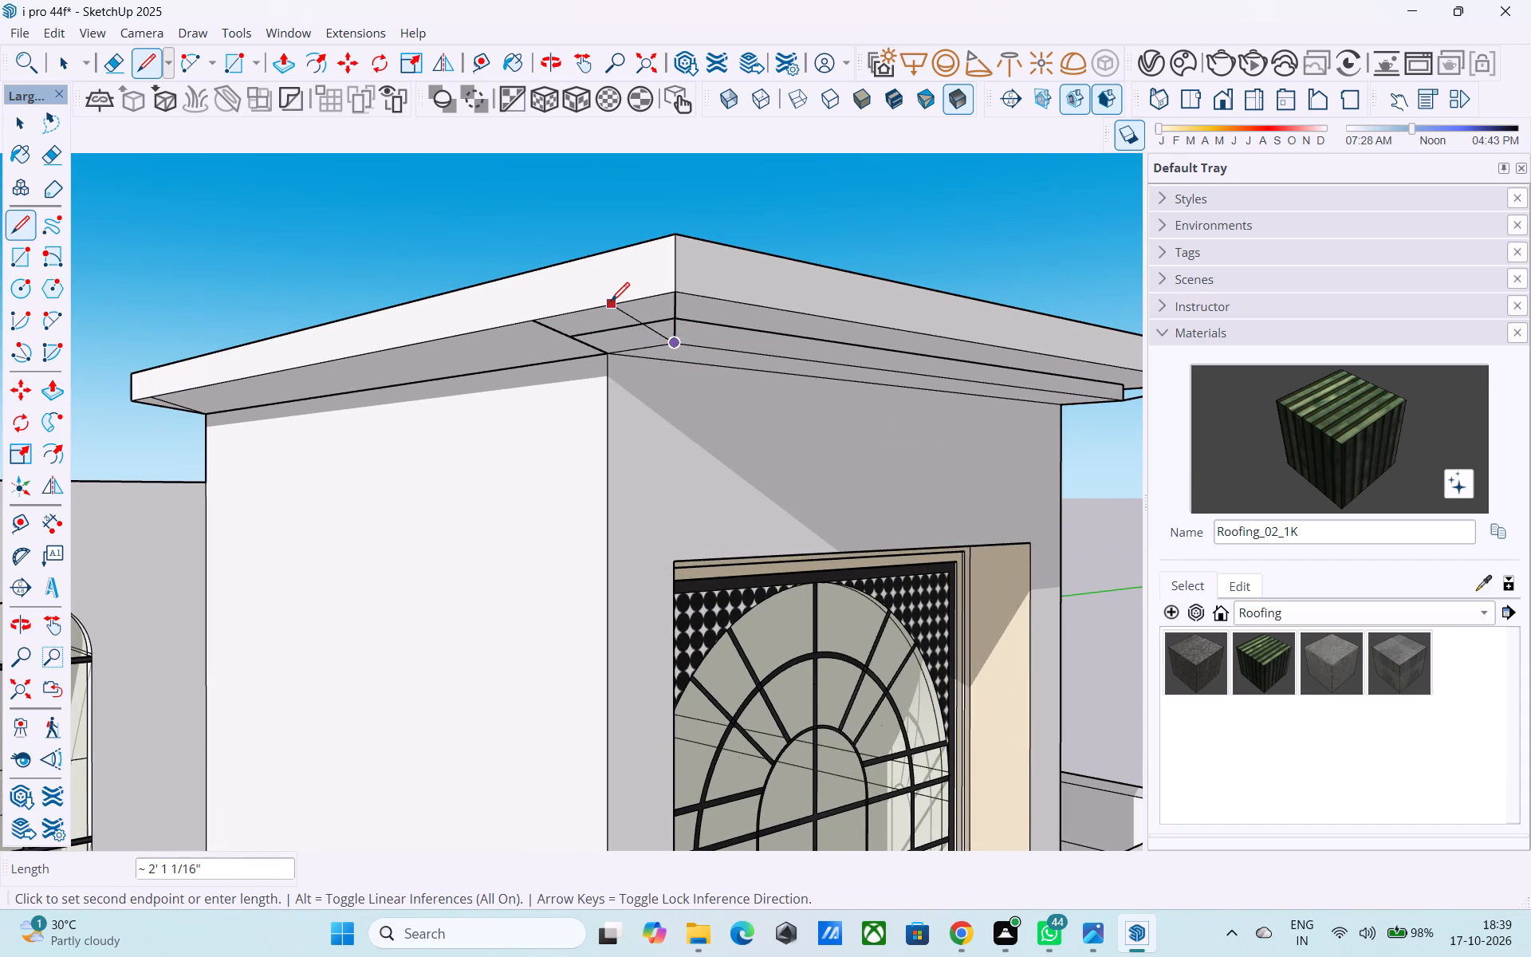
click(606, 301)
Draw a sloped rectangle about 2' by 2' between the two sloped lines under the slab's left side, at the front corner.
middle_drag(614, 309, 879, 284)
scroll(880, 284, up, 15)
middle_drag(796, 371, 928, 400)
scroll(846, 411, down, 2)
middle_drag(846, 412, 846, 439)
key(r)
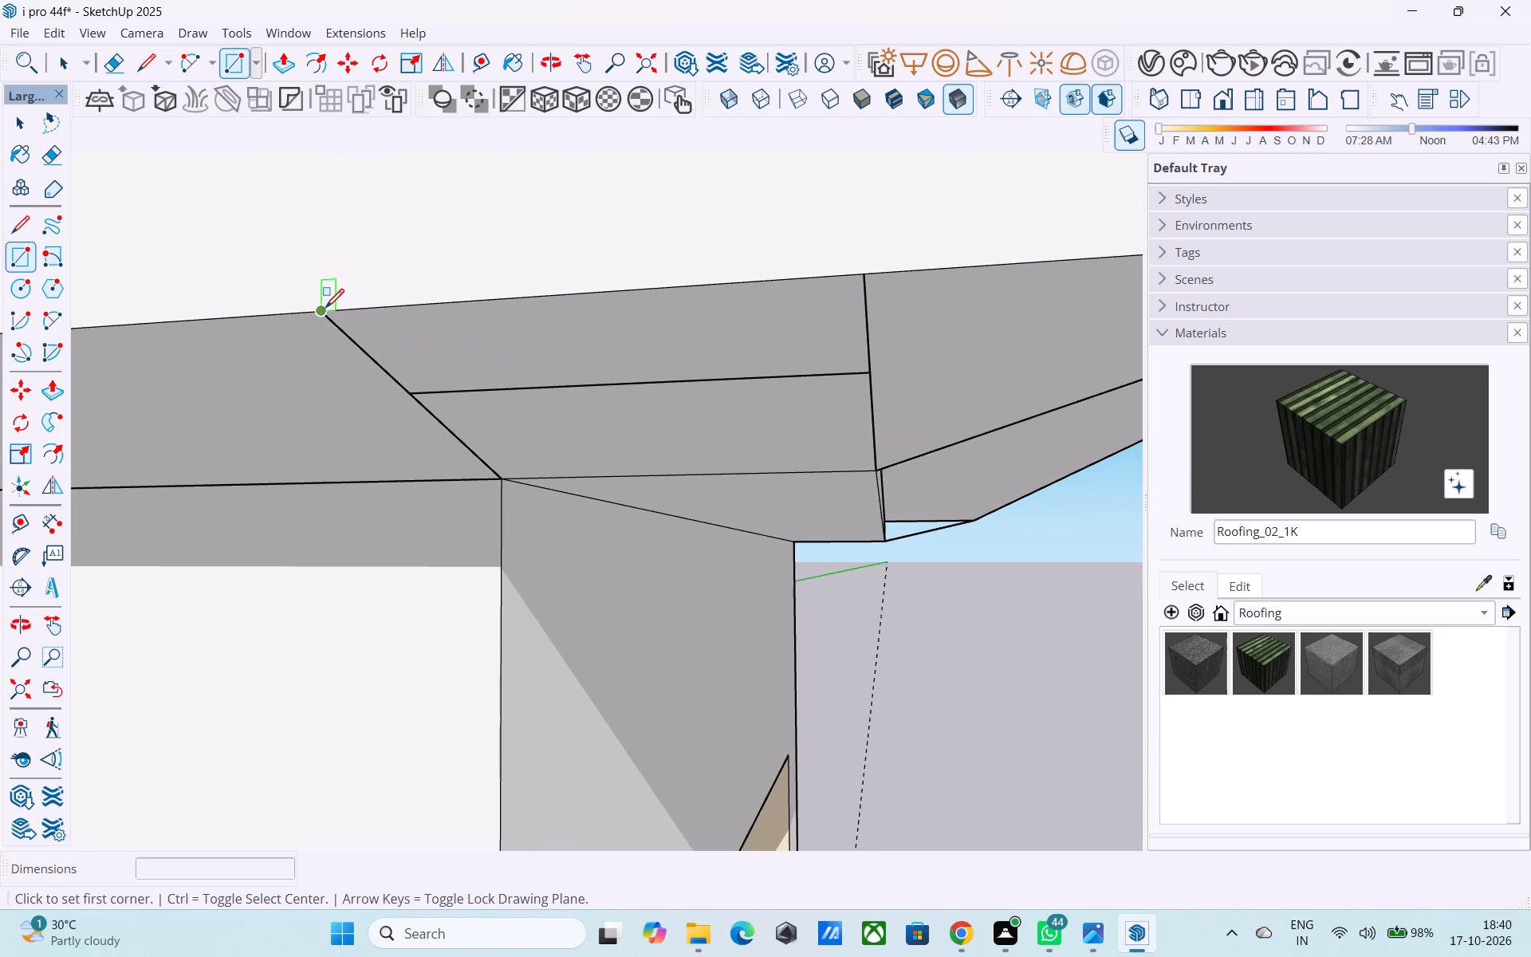
click(325, 308)
click(872, 467)
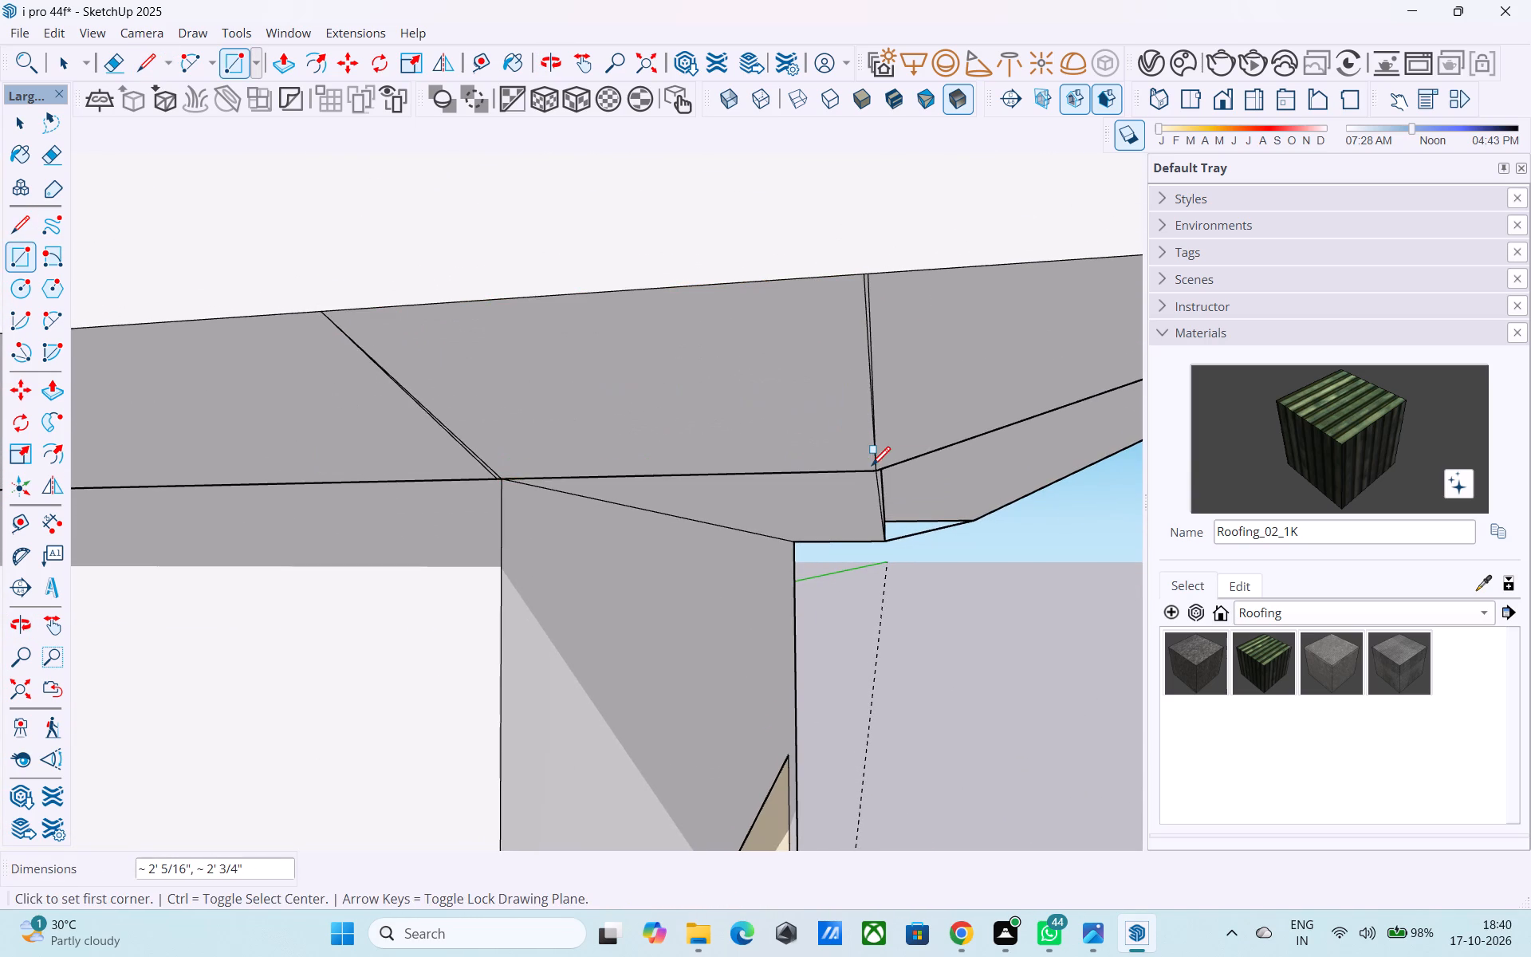
Erase the leftover sloped lines on both sides of the new rectangle so the left underside is one face.
middle_drag(872, 467, 756, 457)
key(e)
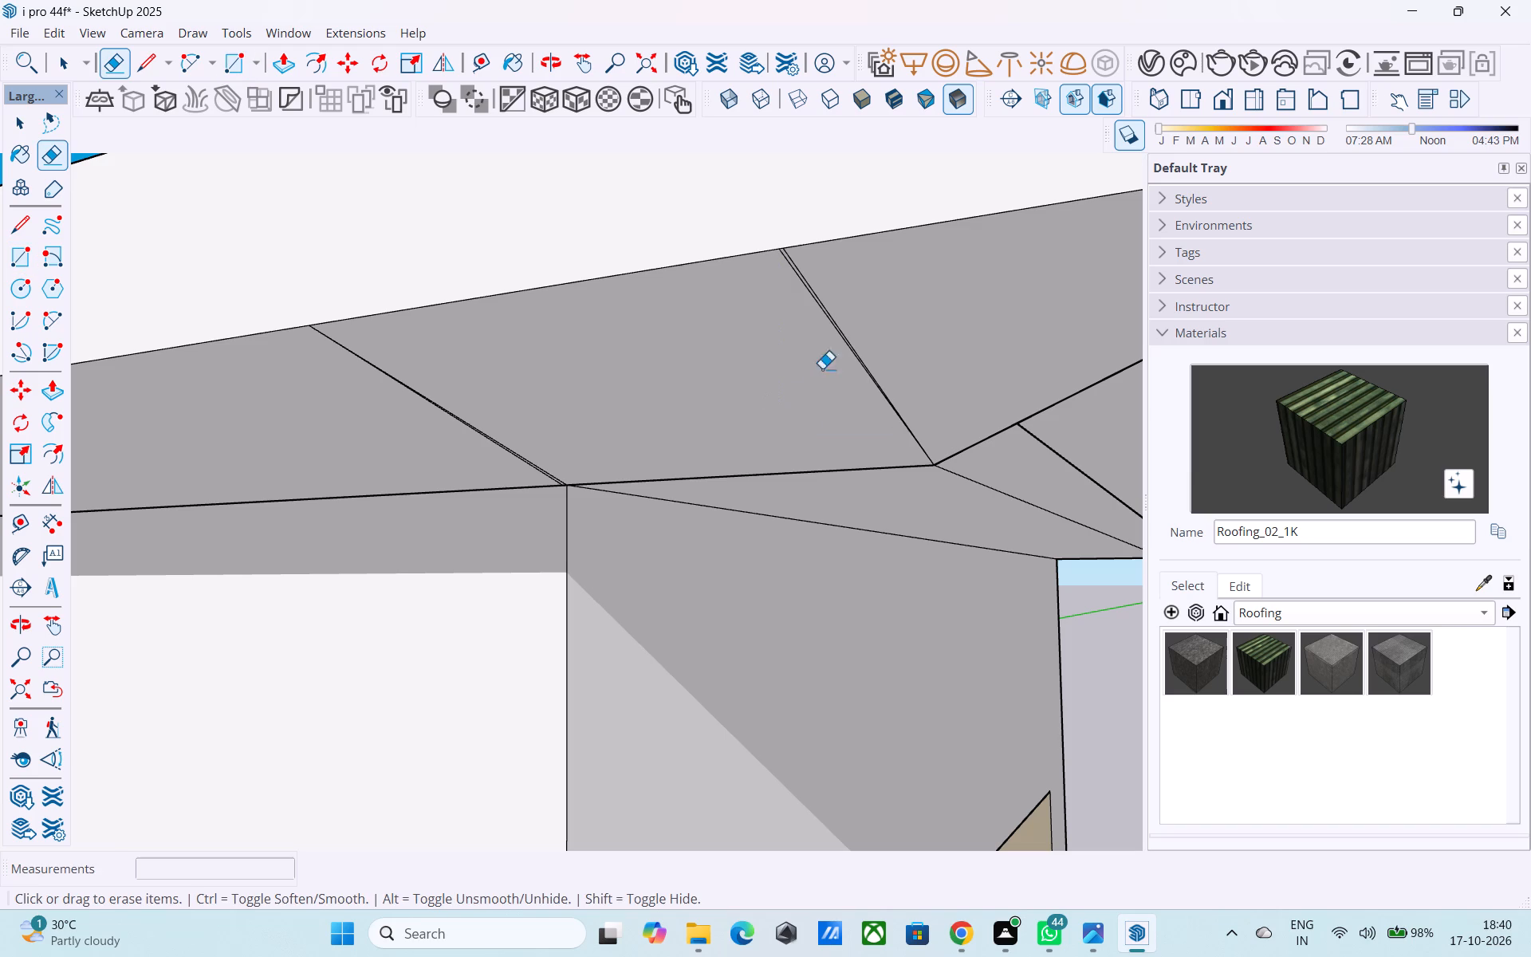
drag(844, 321, 825, 325)
drag(588, 439, 465, 467)
Draw a sloped line about 2' long from the ledge's lower front left corner to the slab's lower front edge.
scroll(481, 473, down, 2)
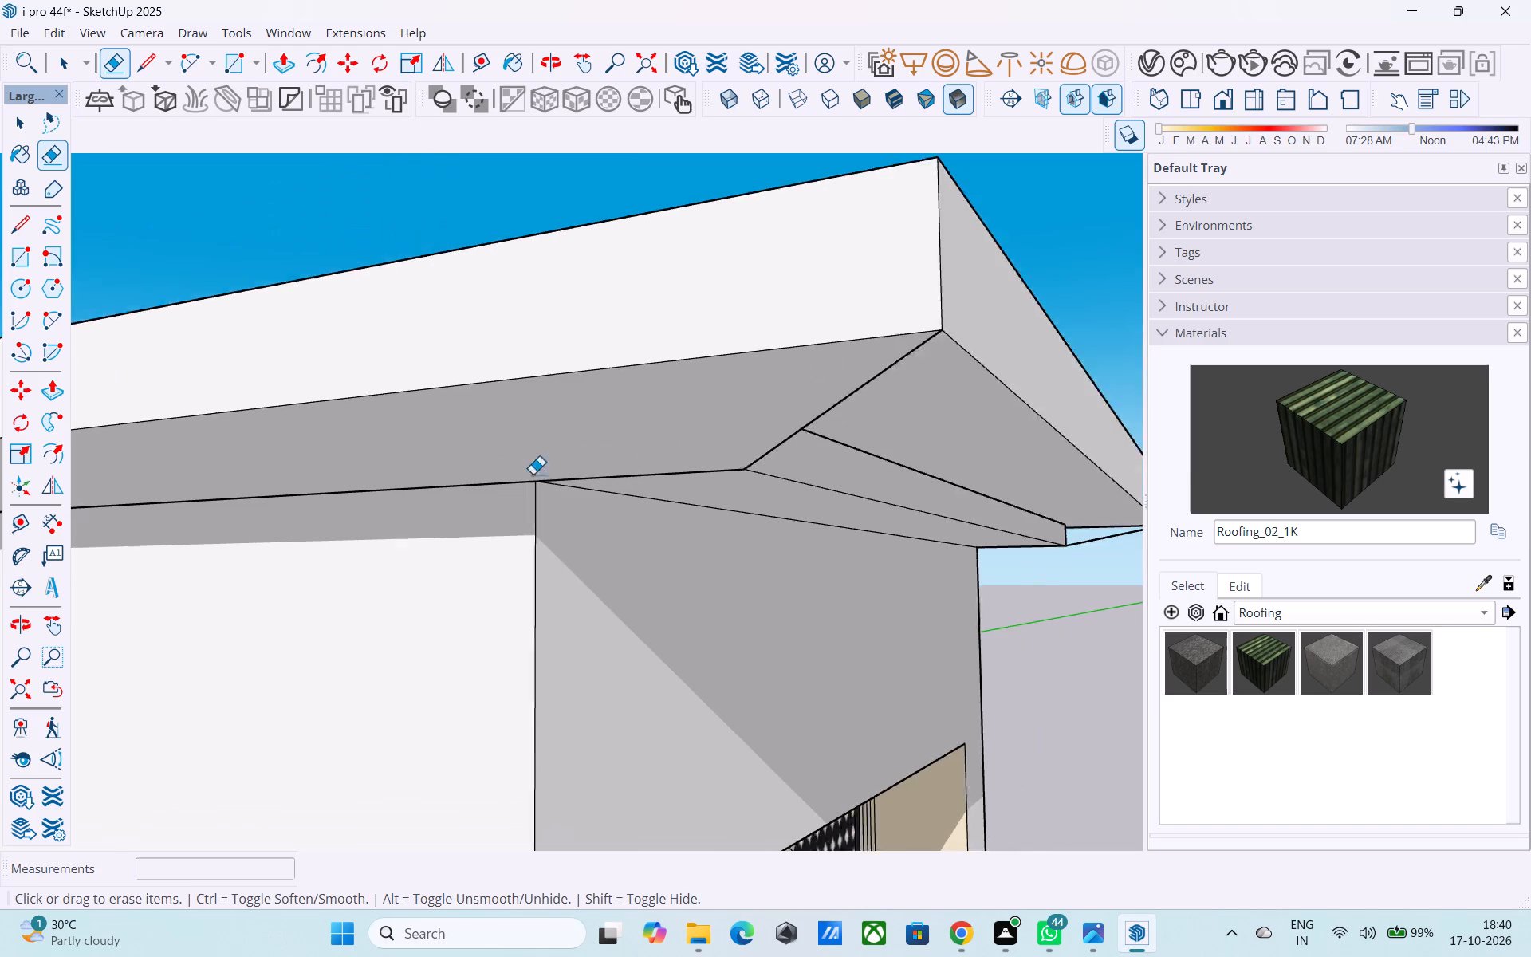
scroll(533, 474, down, 7)
middle_drag(675, 466, 463, 441)
scroll(503, 452, down, 2)
middle_drag(840, 434, 551, 426)
scroll(540, 428, down, 1)
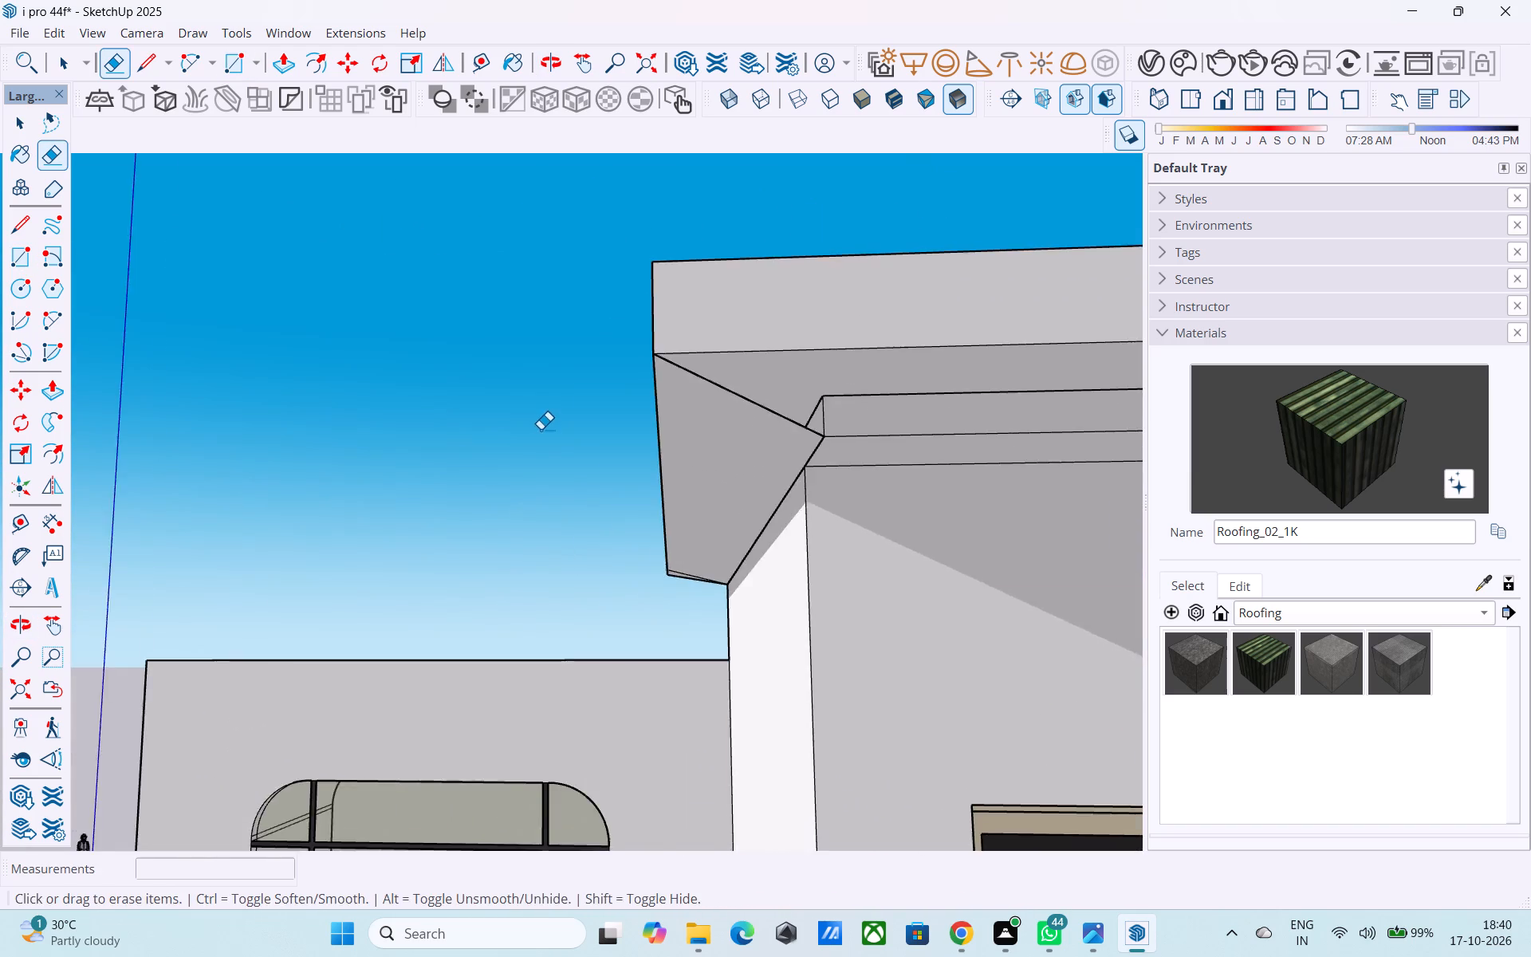
scroll(541, 429, down, 1)
shift+middle_drag(794, 441, 570, 388)
shift+middle_drag(387, 392, 456, 414)
shift+scroll(456, 414, up, 5)
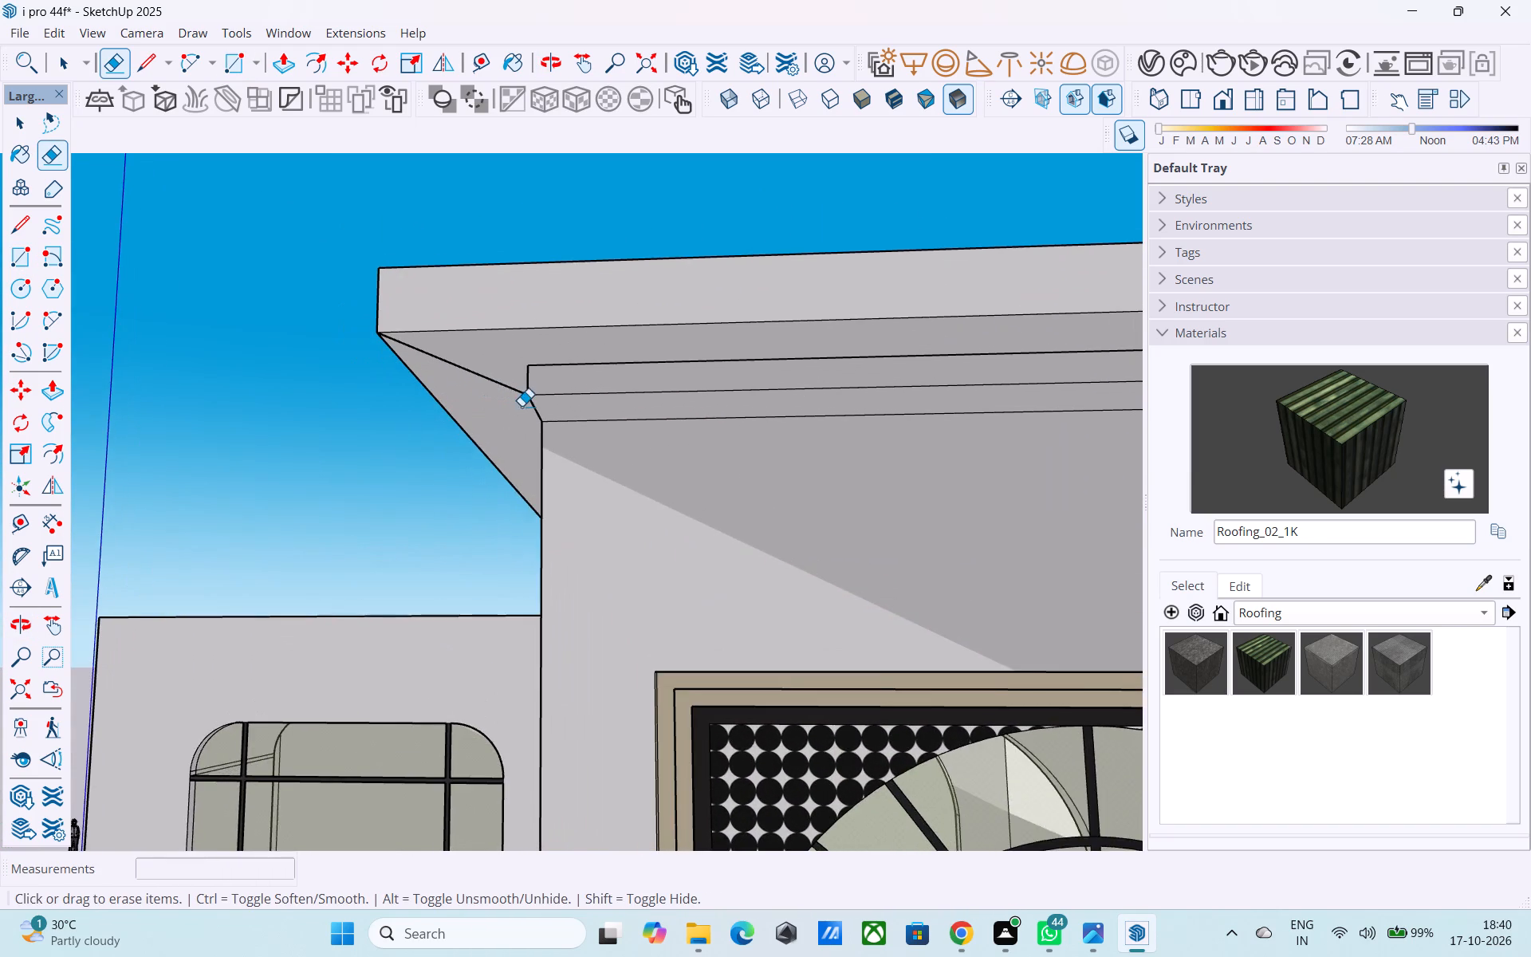
scroll(521, 406, up, 1)
key(l)
click(528, 393)
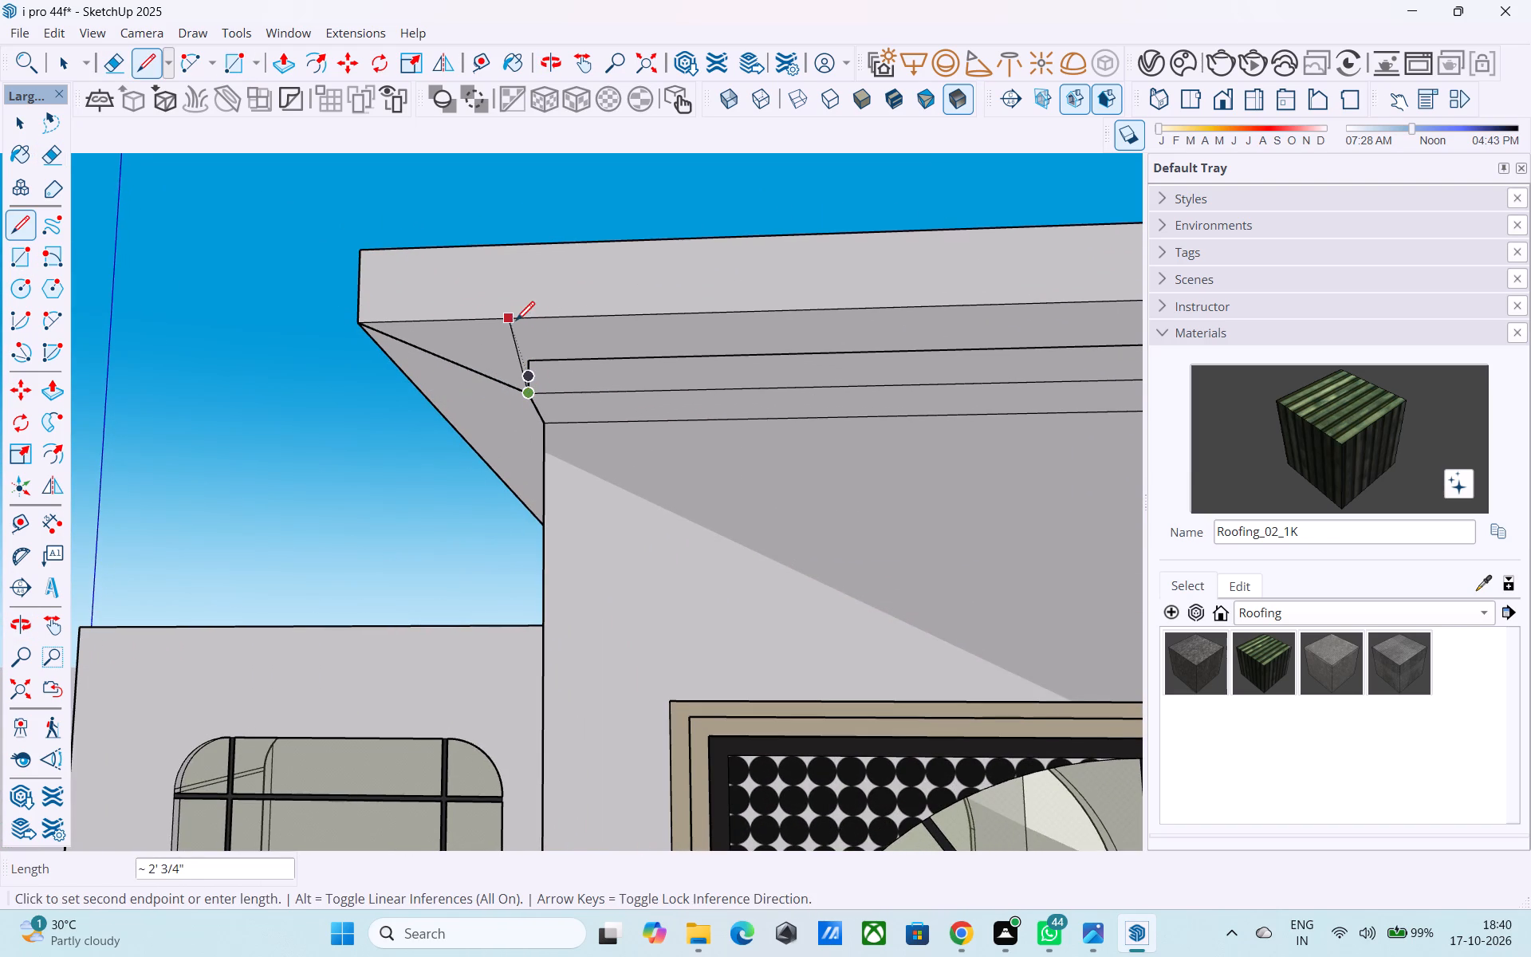
click(514, 320)
Draw a matching sloped line from the ledge's lower front right corner to the slab's lower front edge.
scroll(514, 319, down, 10)
shift+middle_drag(881, 423, 577, 385)
scroll(852, 324, up, 4)
scroll(726, 305, down, 1)
shift+middle_drag(735, 319, 868, 421)
click(792, 394)
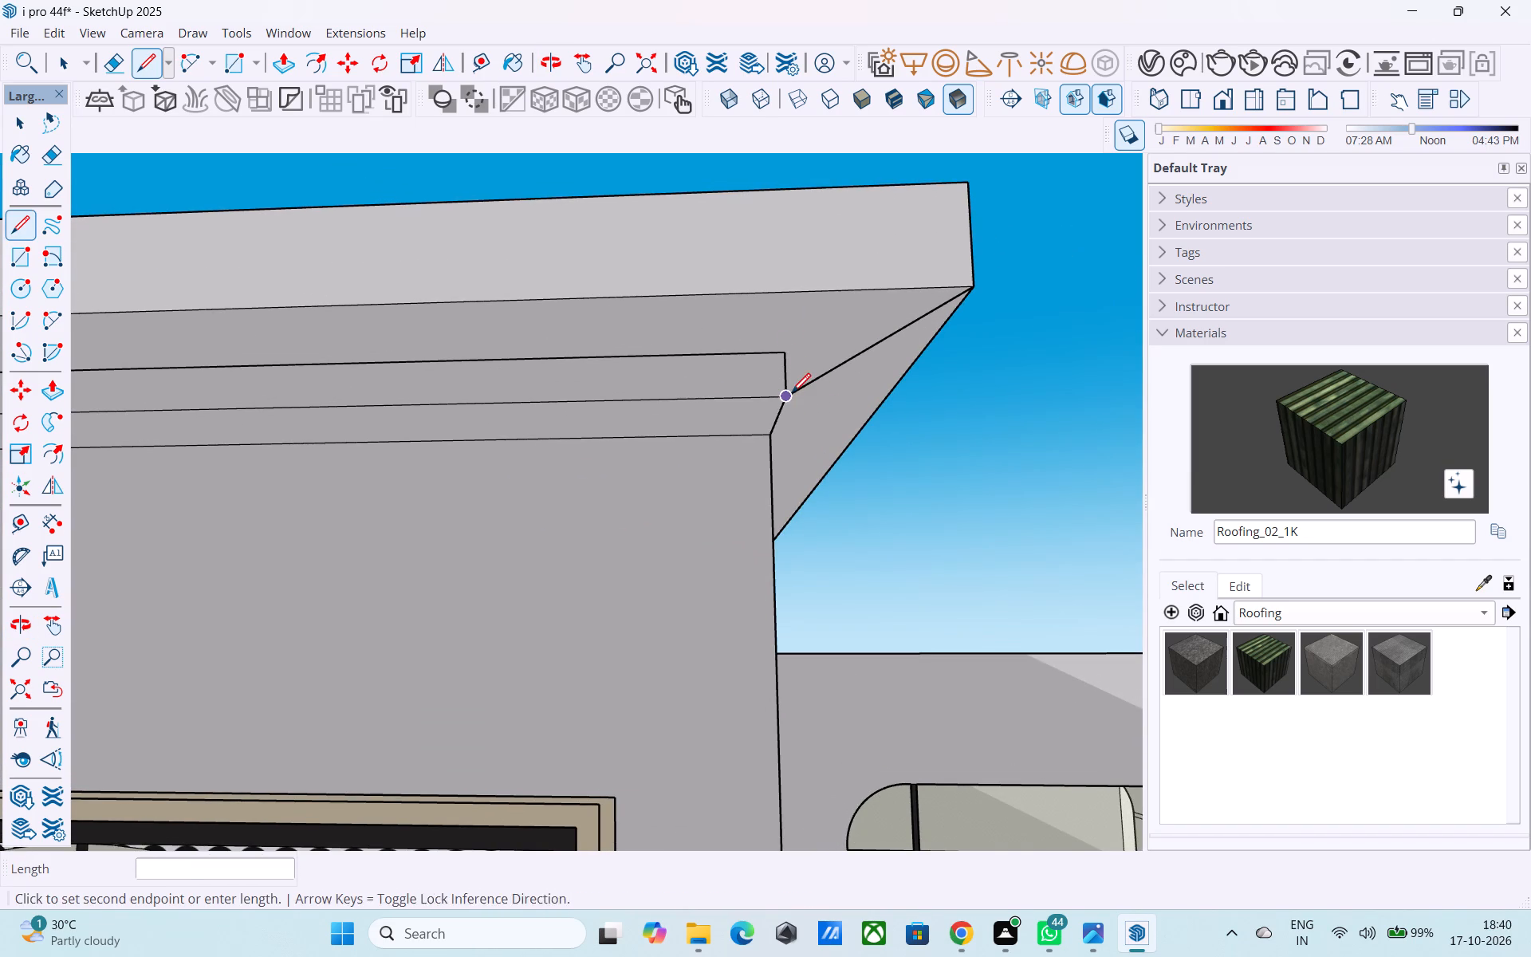
click(803, 290)
Draw a sloped rectangle about 20' by 2' between the two front lines to close the slab's front underside.
scroll(813, 293, down, 4)
shift+middle_drag(860, 343, 801, 374)
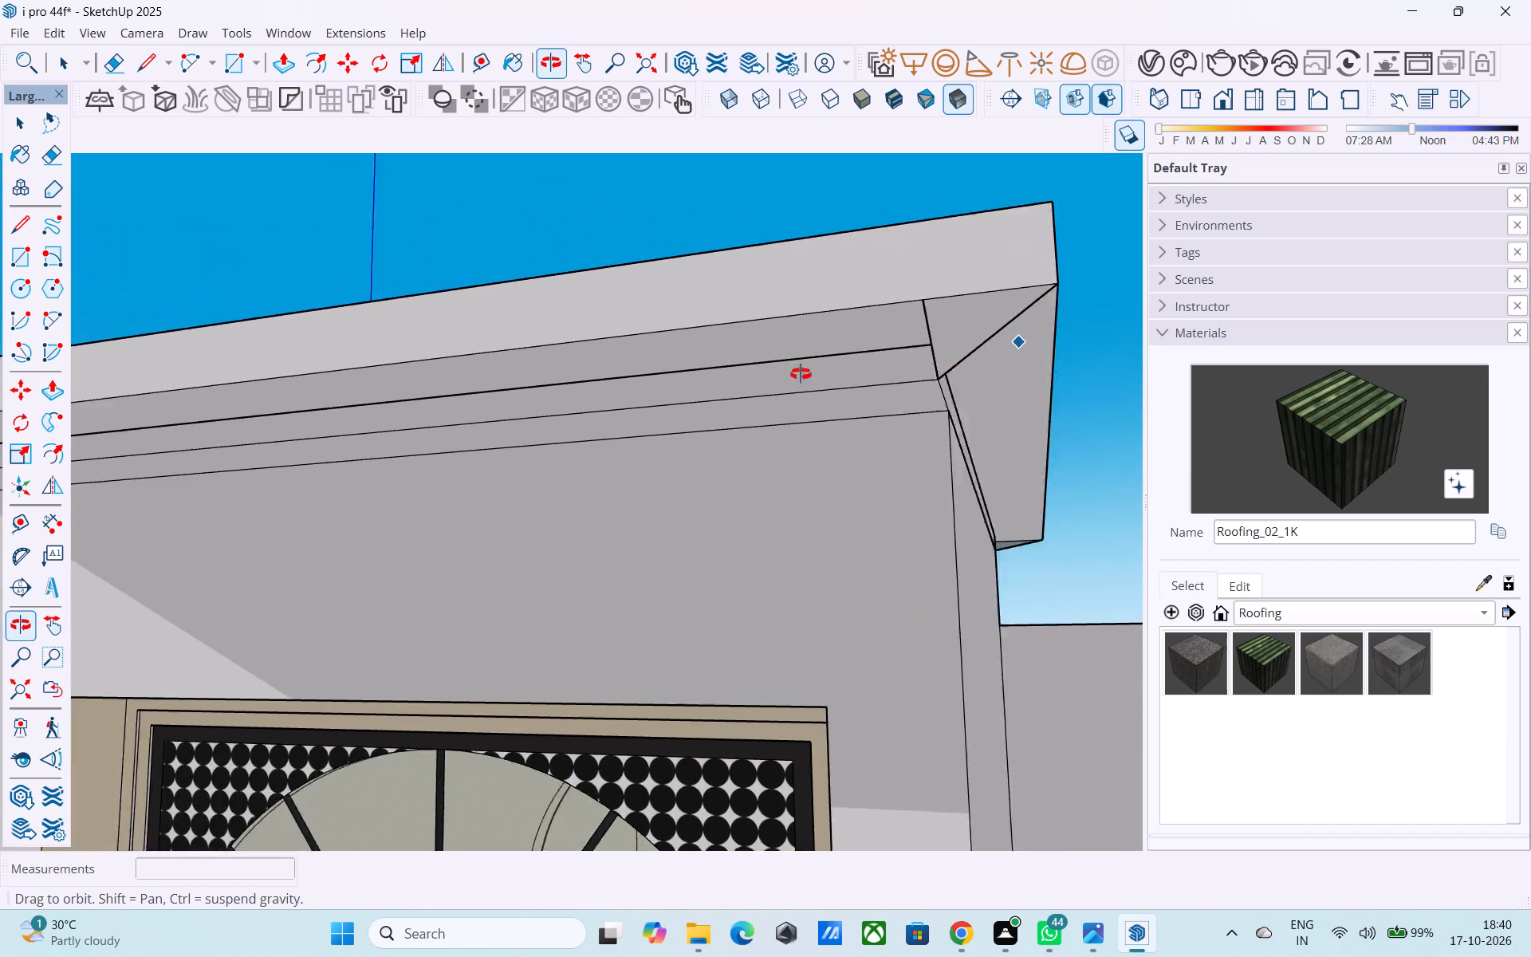
shift+middle_drag(801, 374, 561, 471)
shift+middle_drag(974, 337, 1068, 304)
scroll(1034, 313, up, 1)
shift+middle_drag(879, 354, 1164, 293)
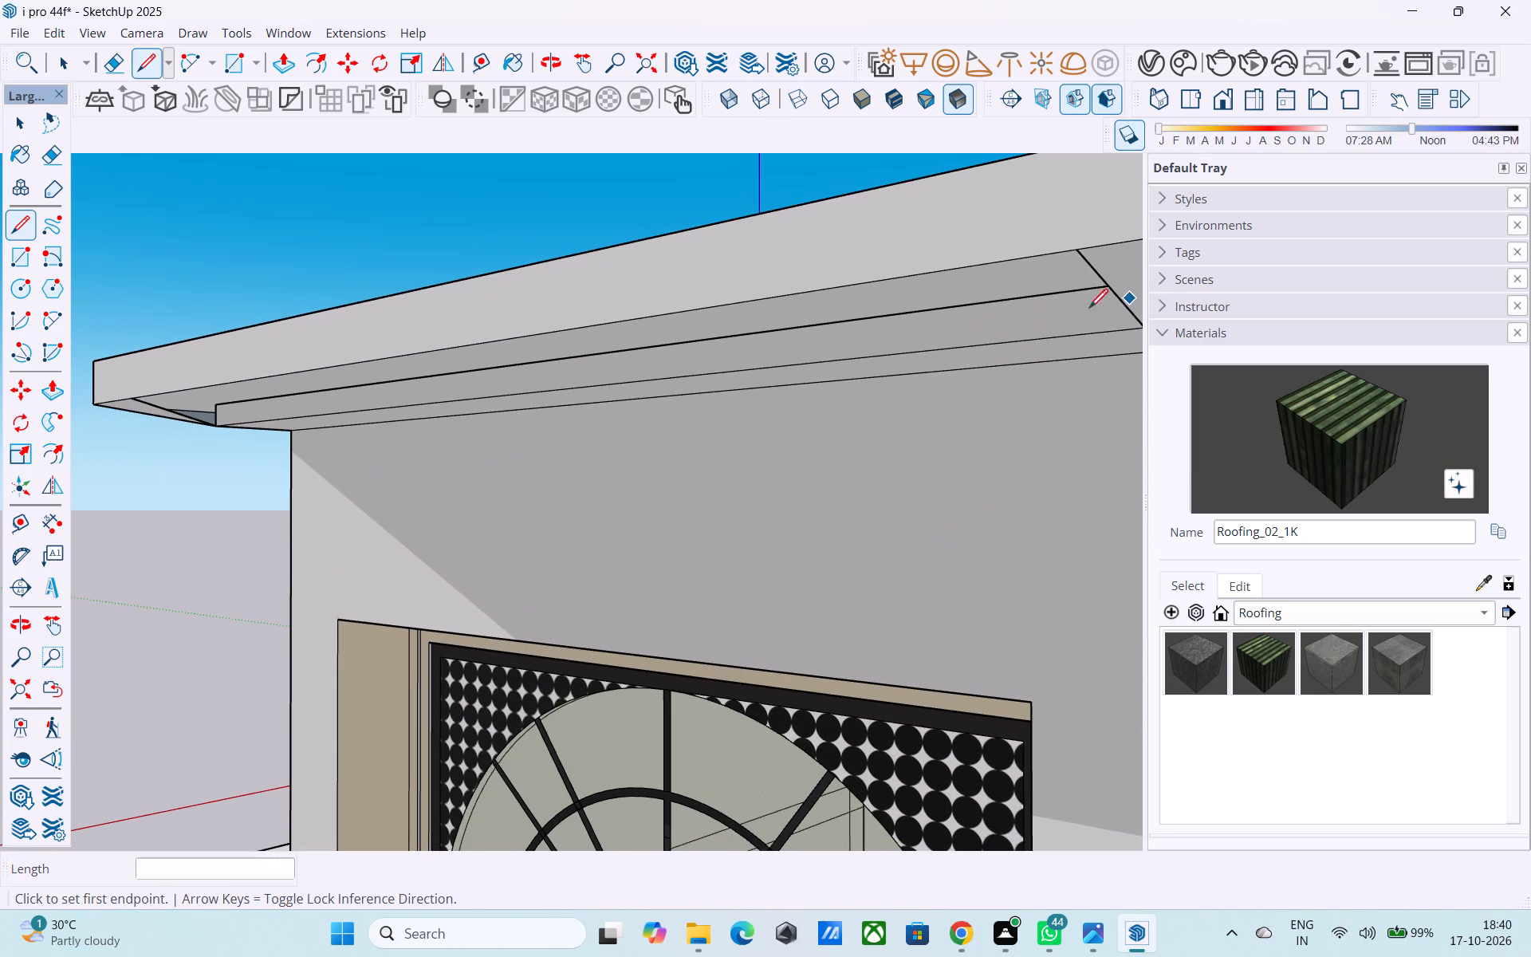
key(r)
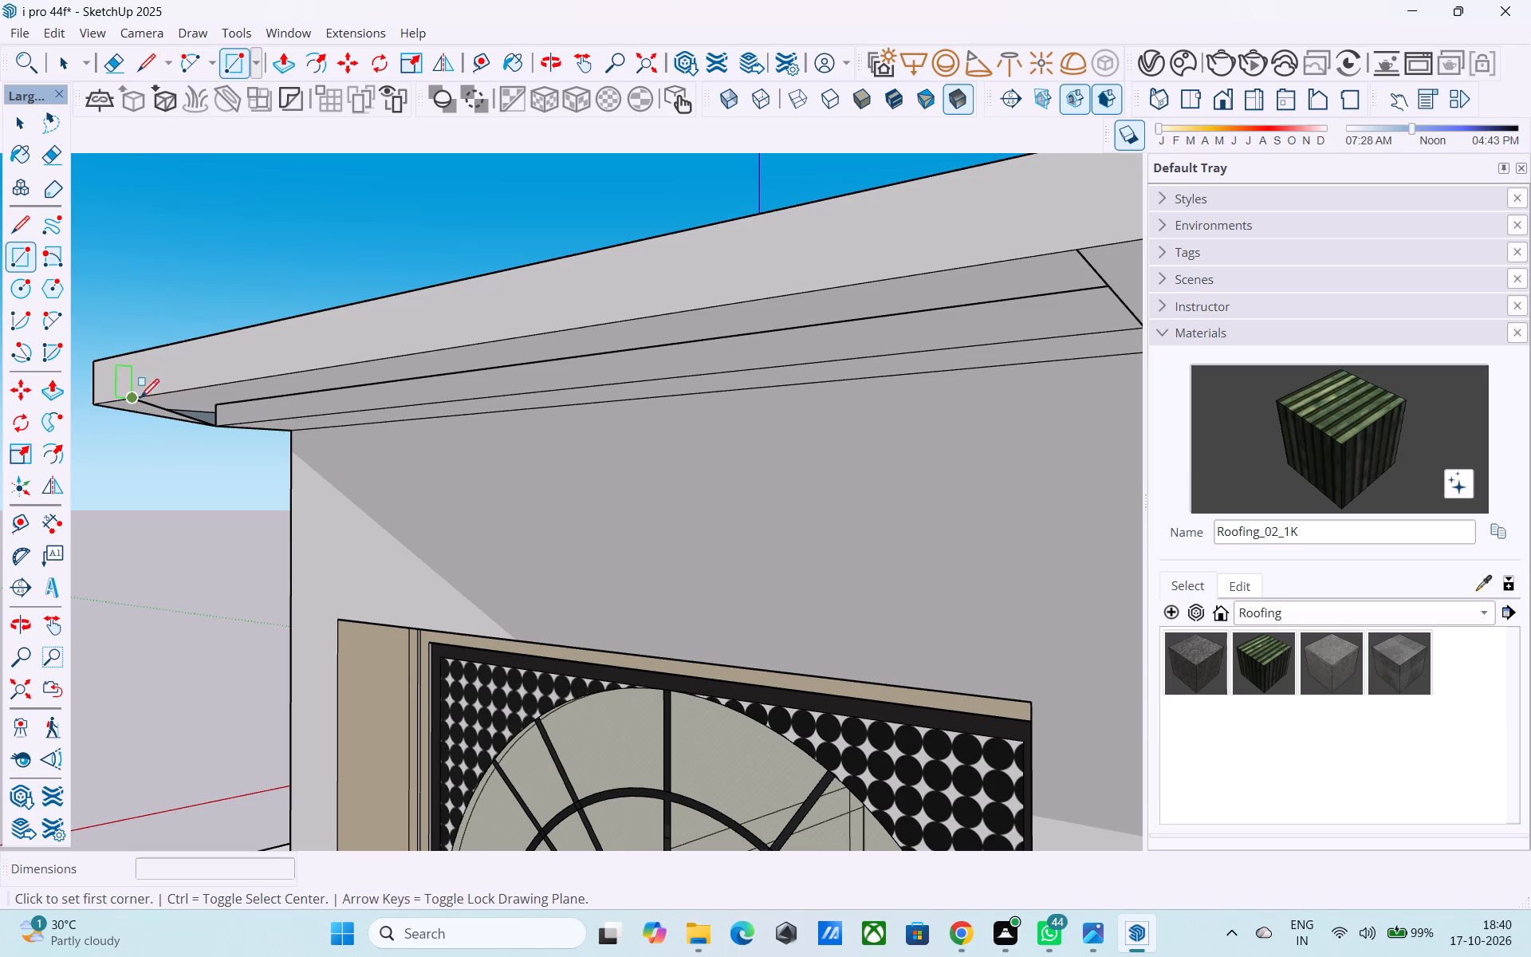
click(132, 396)
middle_drag(961, 334, 899, 327)
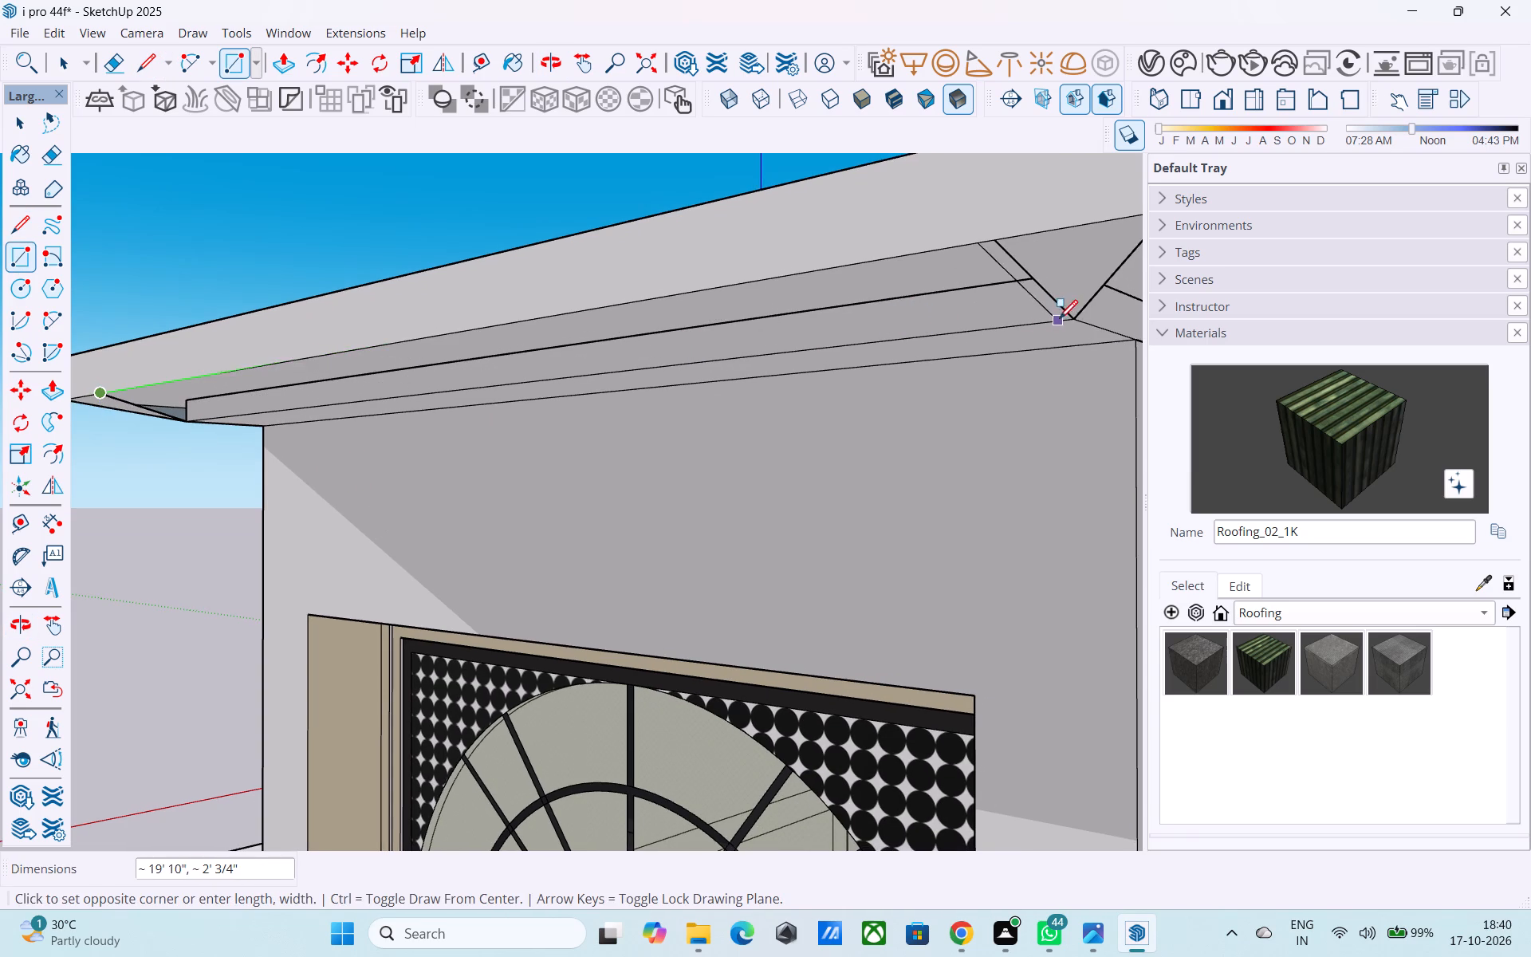
click(1069, 317)
Erase the leftover sloped lines at both ends of the front underside.
key(e)
drag(1057, 293, 1049, 295)
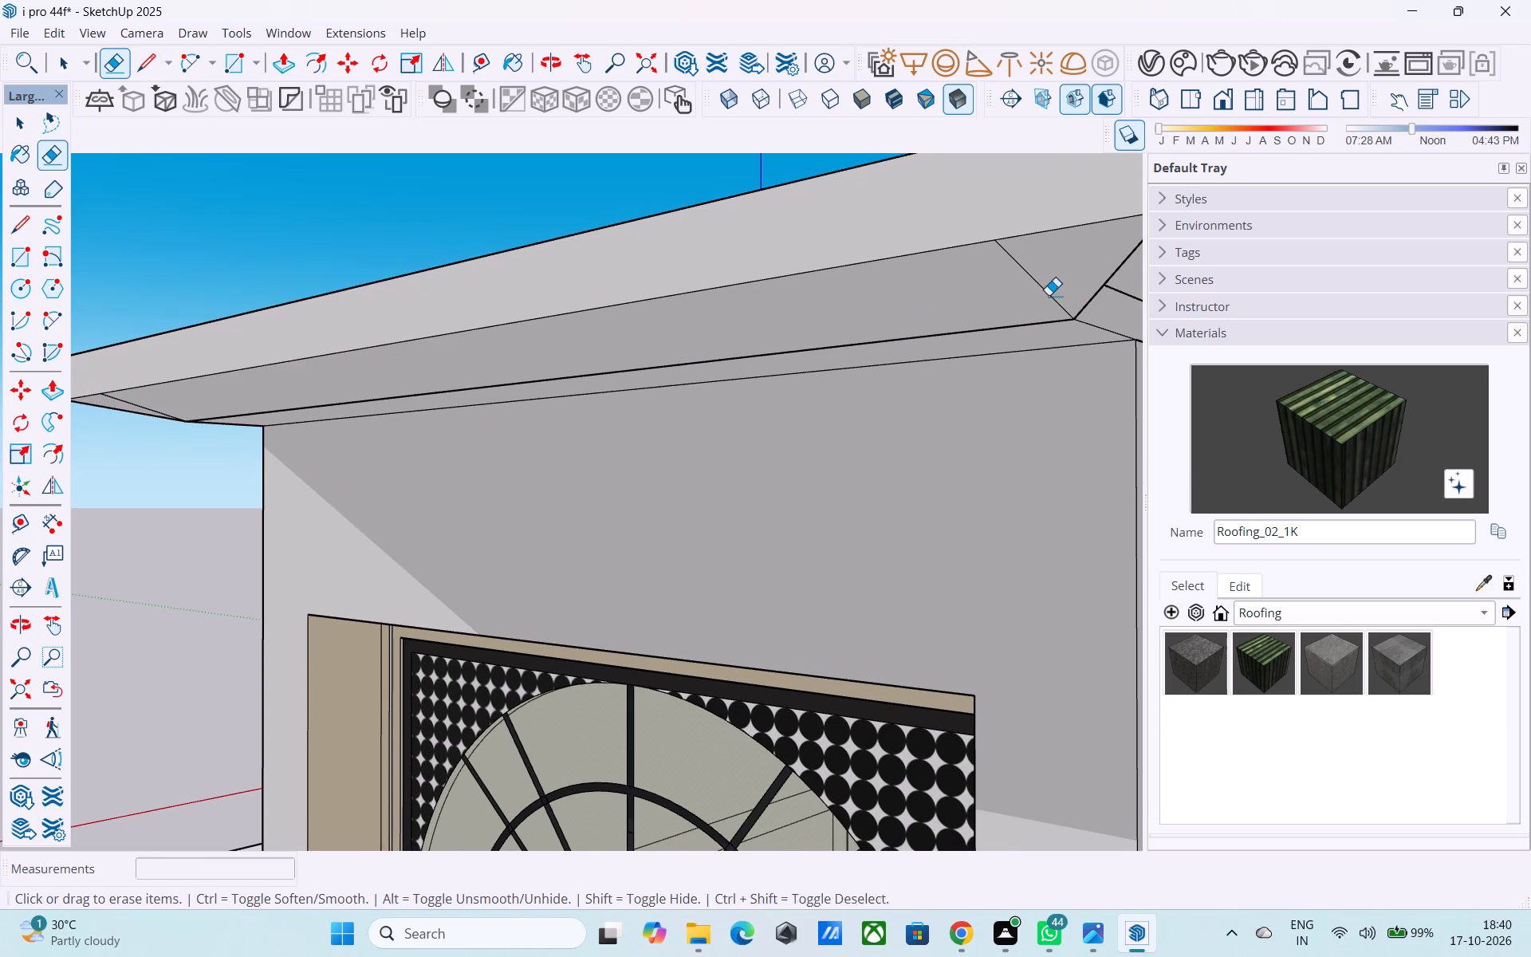
drag(1049, 295, 1044, 297)
scroll(1049, 301, down, 8)
scroll(421, 380, up, 7)
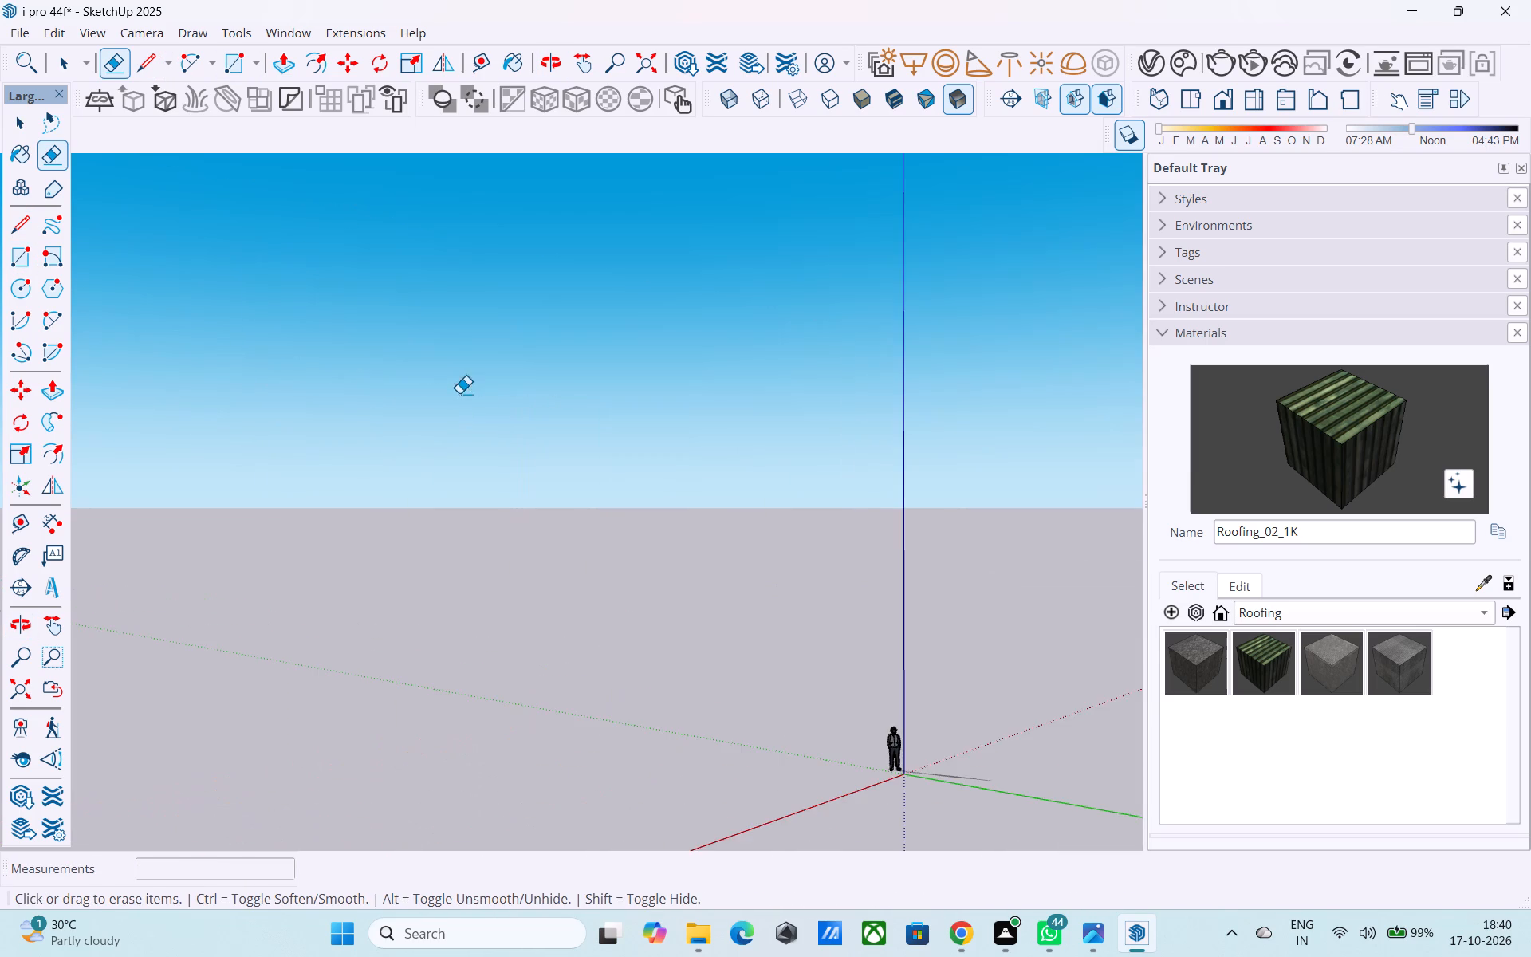
scroll(462, 371, down, 3)
drag(455, 254, 432, 266)
Draw two sloped lines about 1' 7" long from the ledge to the slab's lower right edge, one partway along and one at the front corner.
scroll(430, 266, down, 10)
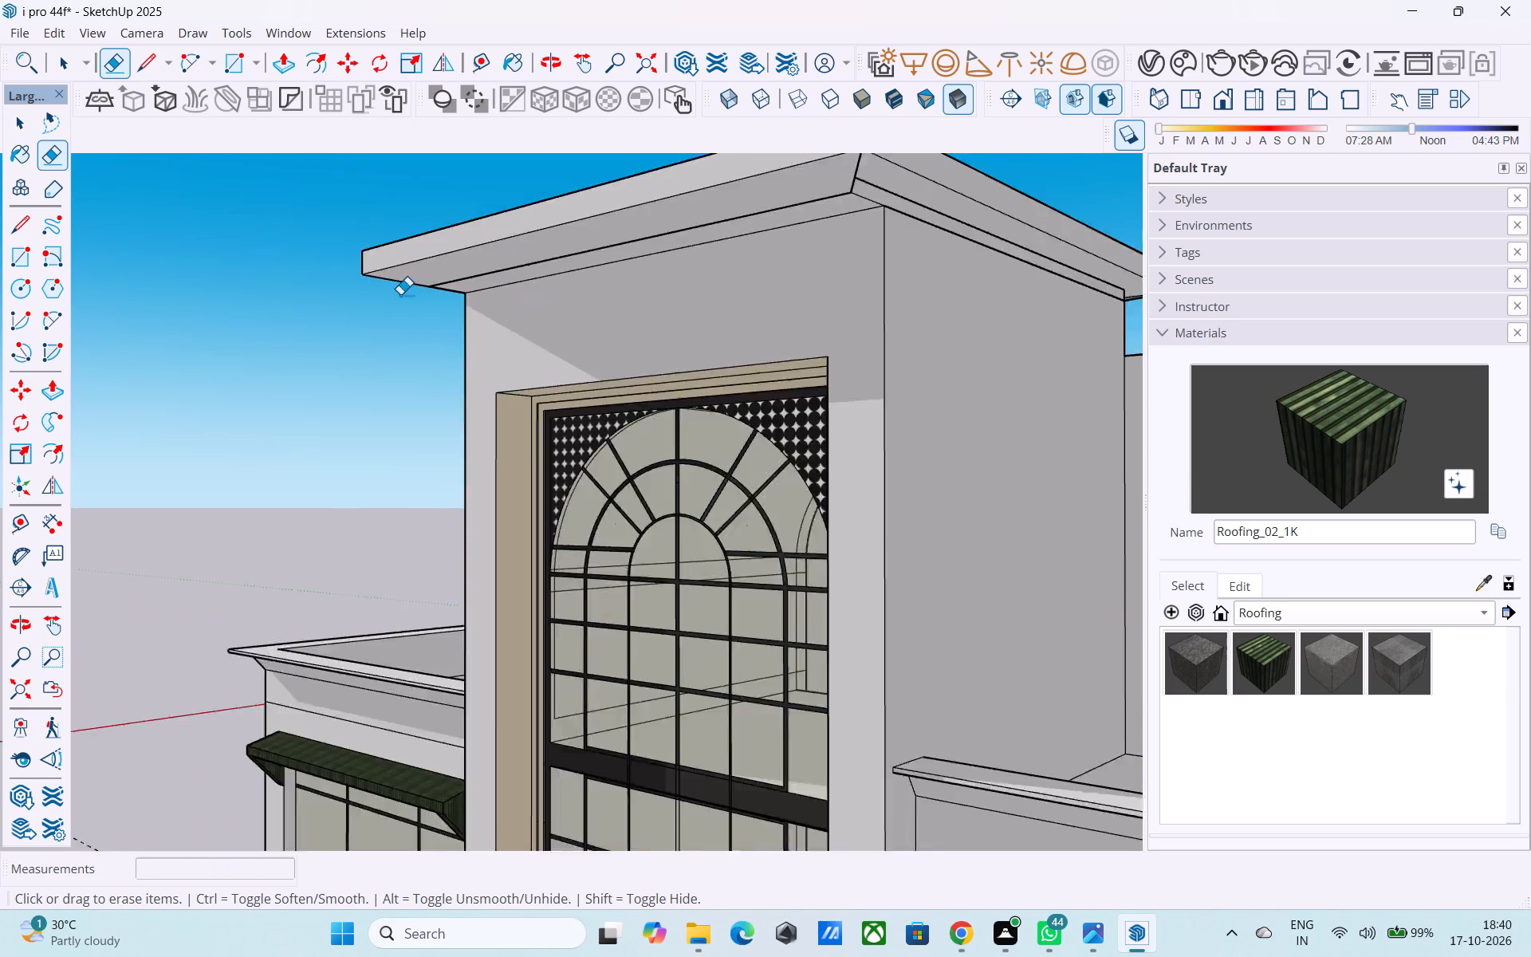
scroll(400, 294, down, 6)
shift+middle_drag(543, 269, 667, 308)
scroll(591, 338, up, 7)
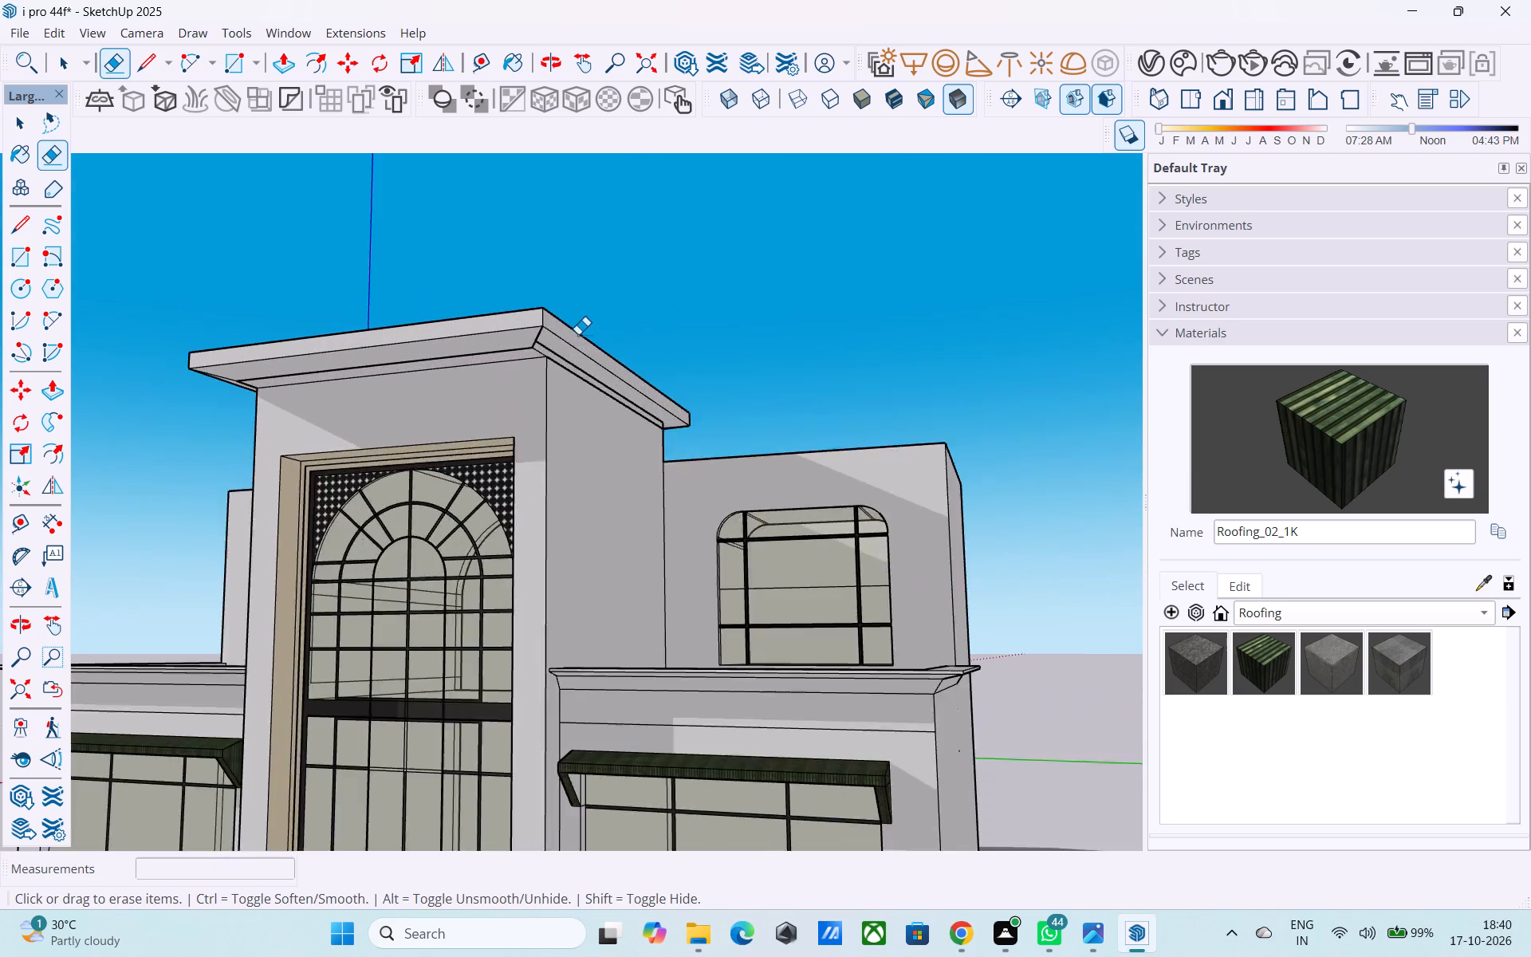
scroll(578, 334, up, 2)
middle_drag(555, 345, 381, 360)
scroll(512, 347, up, 1)
shift+middle_drag(404, 385, 560, 400)
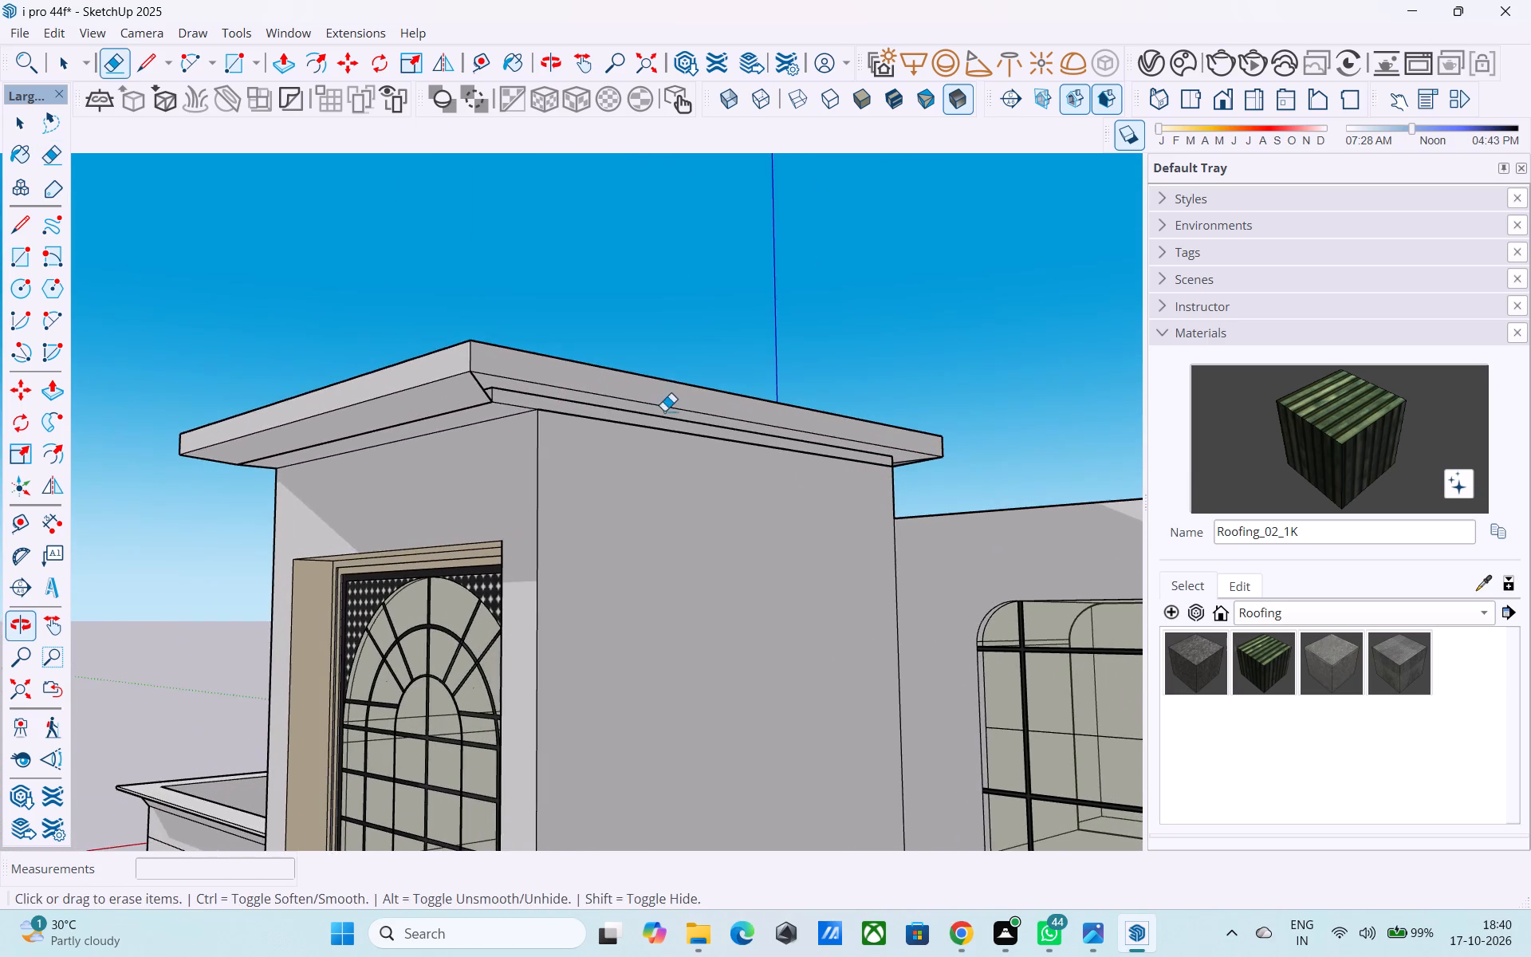
middle_drag(664, 411, 536, 400)
key(l)
scroll(637, 444, up, 3)
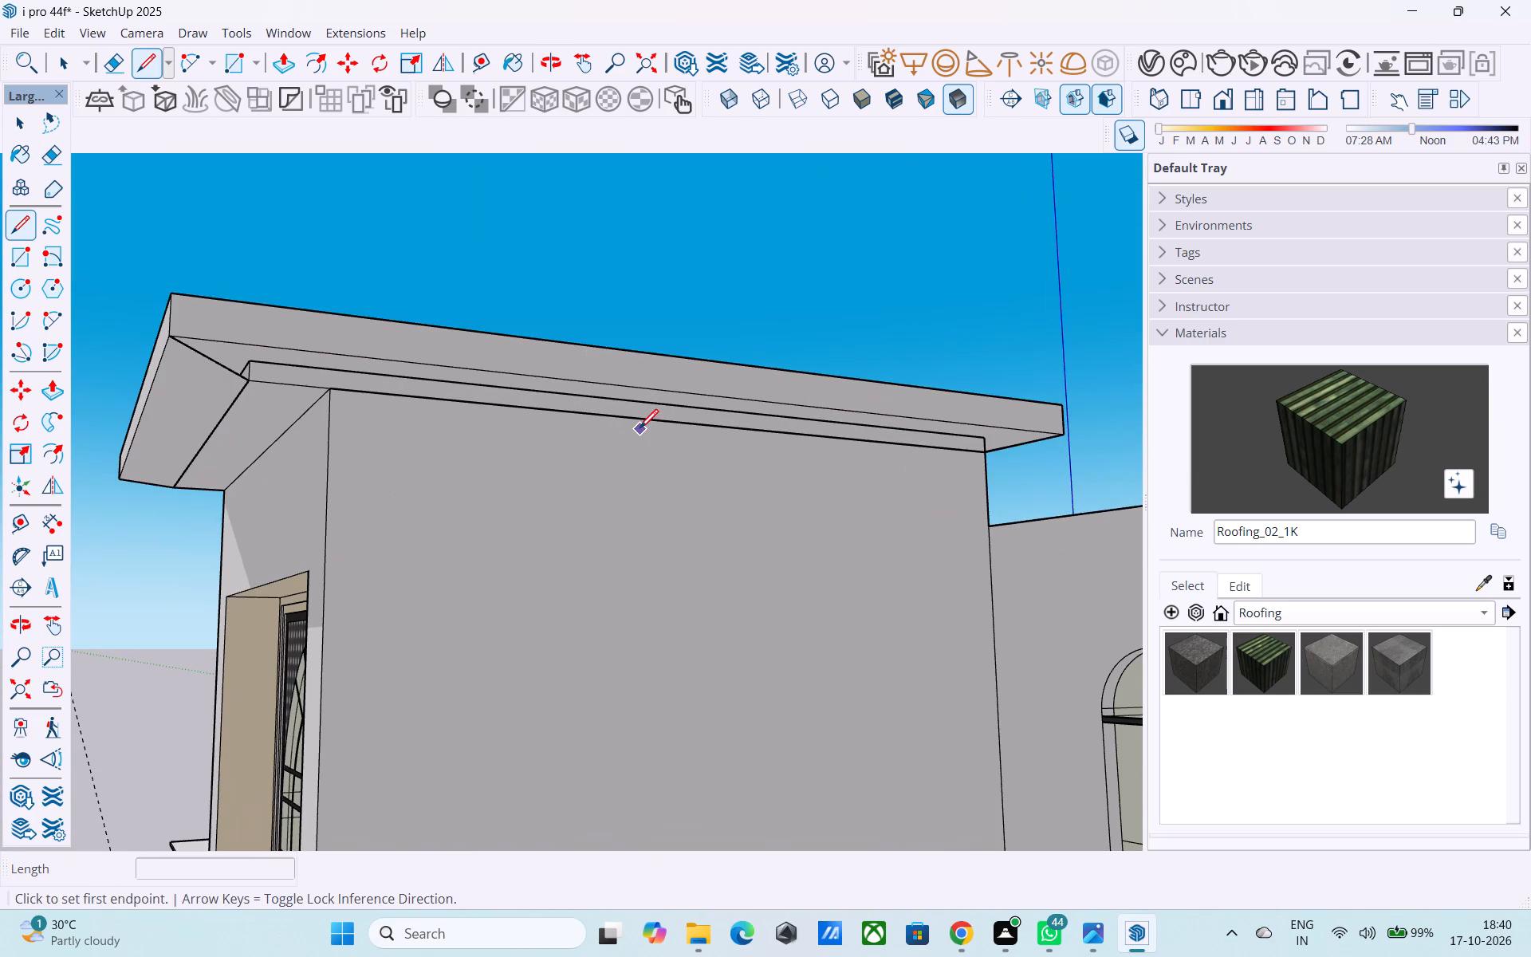
click(698, 424)
click(719, 394)
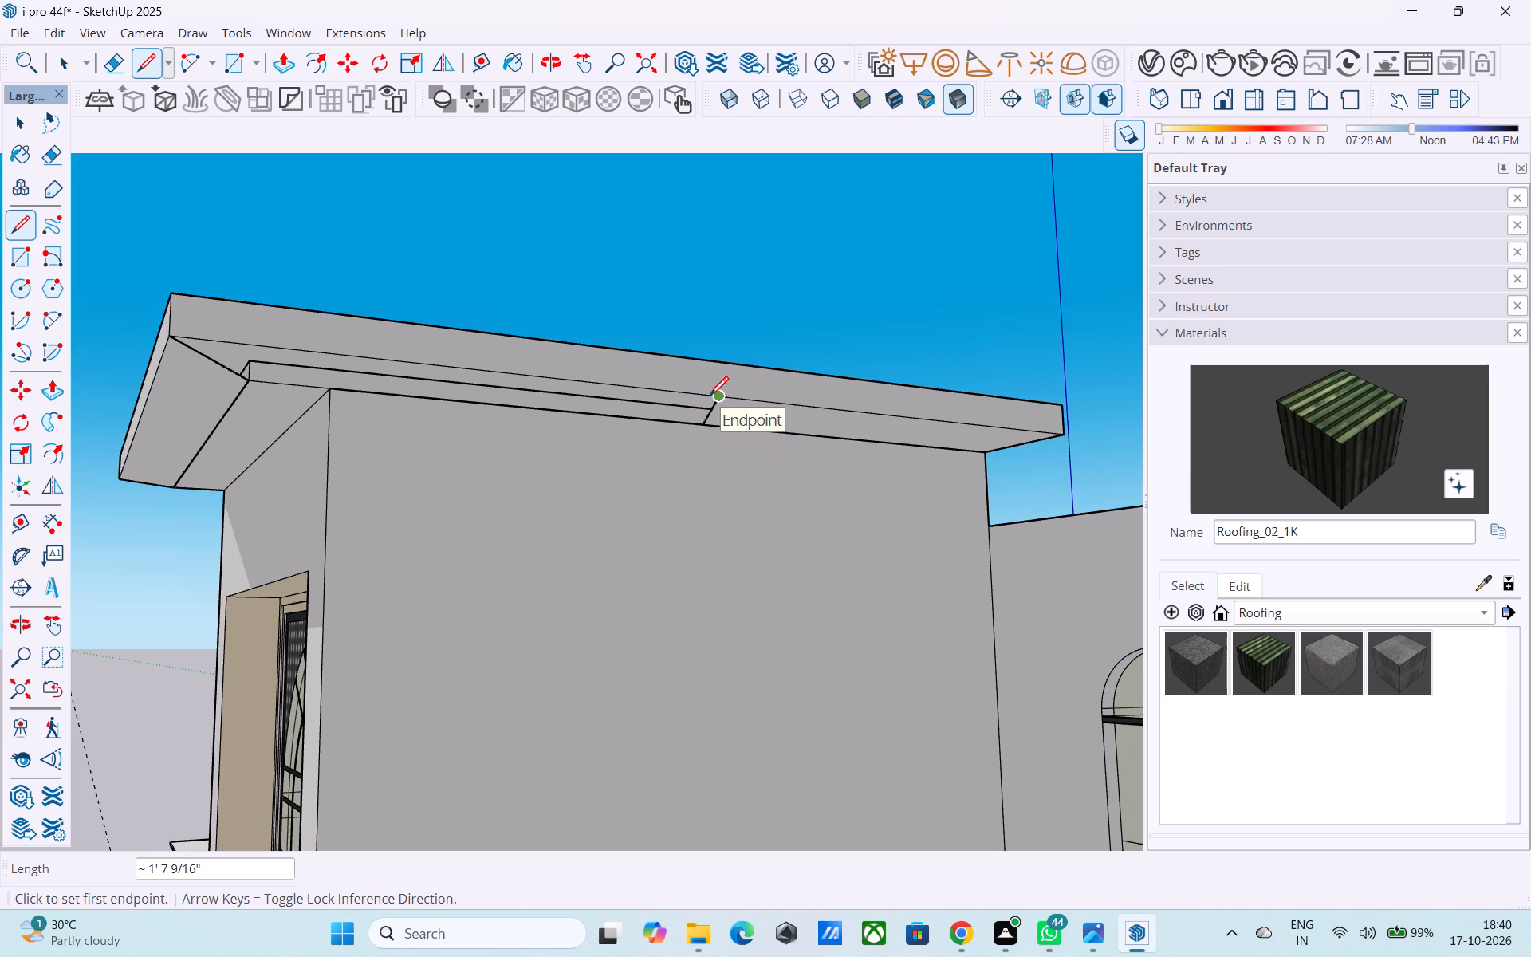
click(251, 380)
click(255, 347)
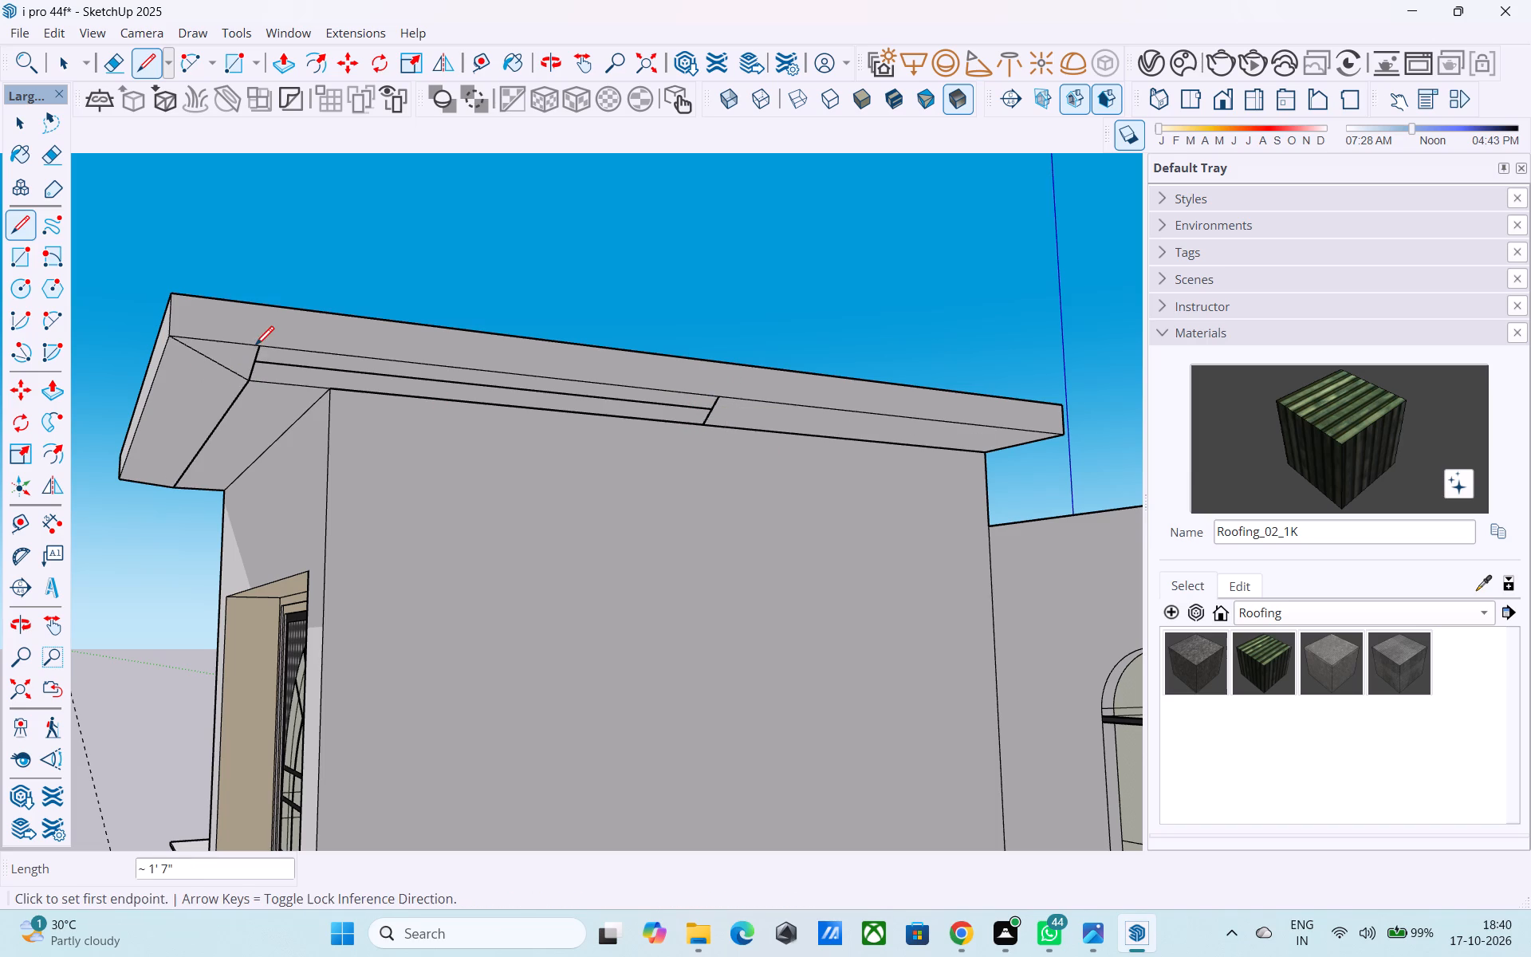
Draw a sloped rectangle about 13' by 1' 7" between the two lines to close the slab's right underside.
key(r)
click(257, 348)
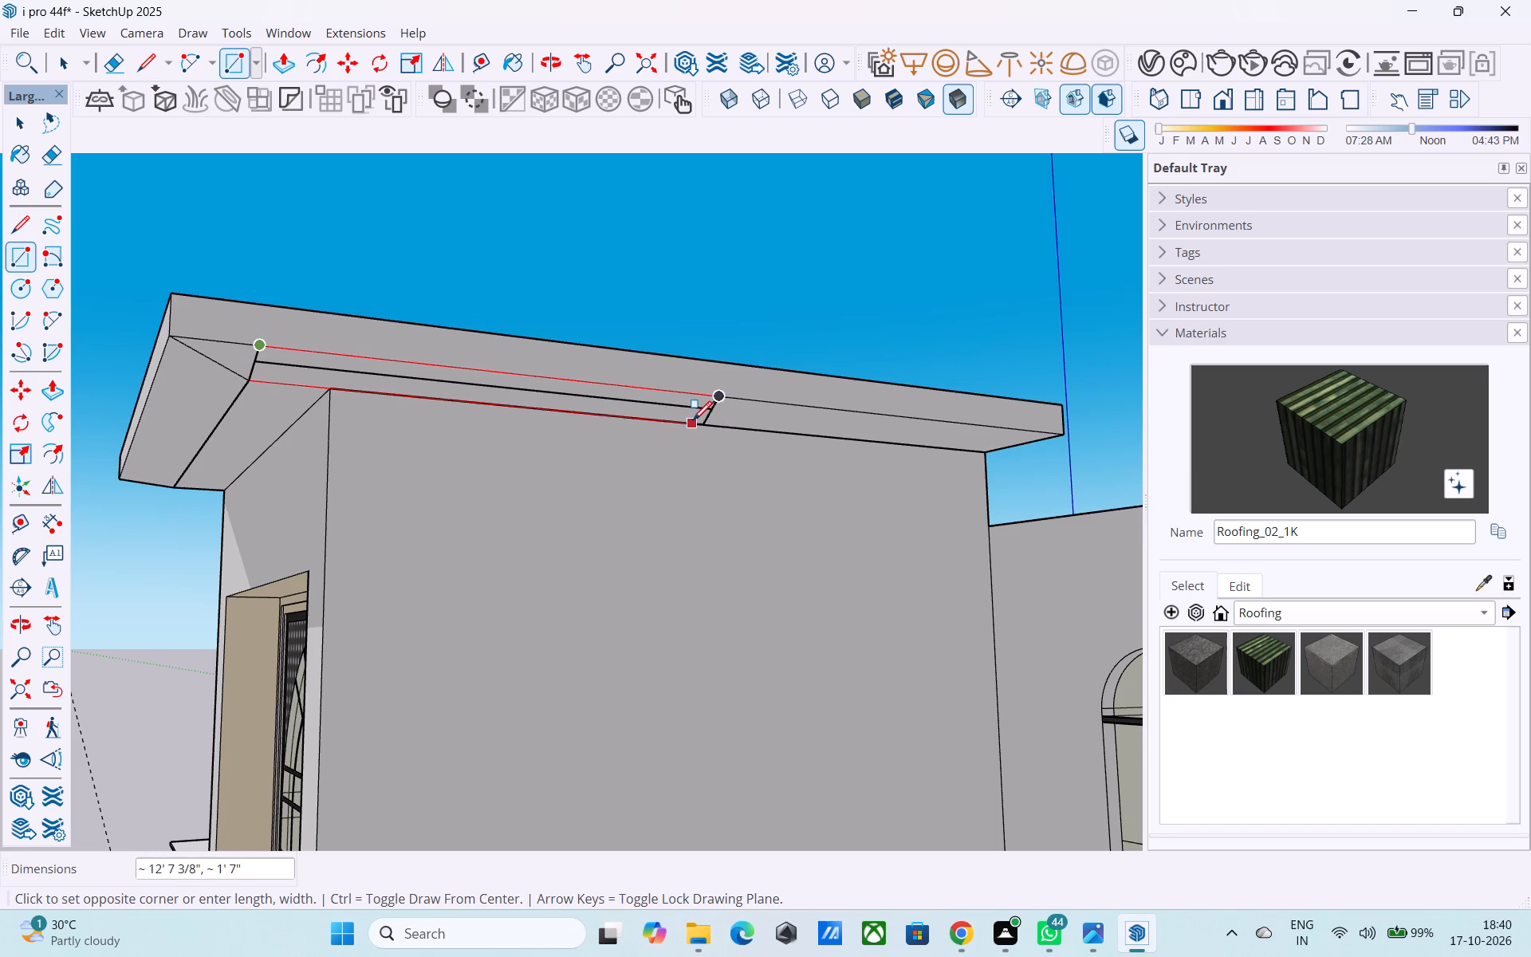
scroll(702, 426, up, 1)
click(702, 426)
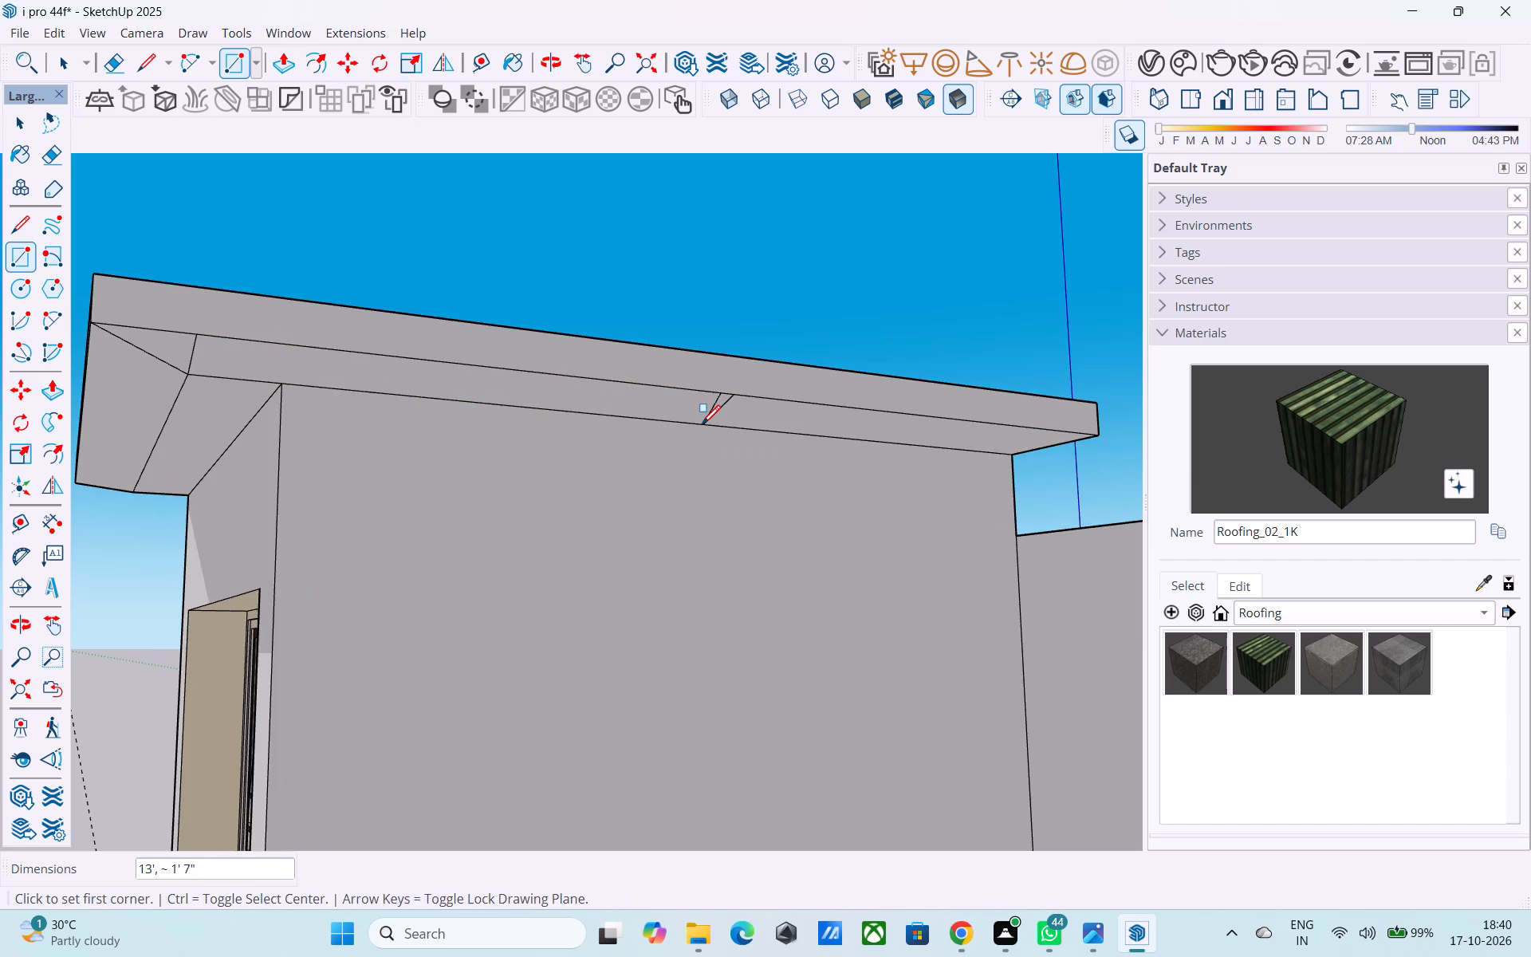
Erase the leftover sloped lines at both ends of the right-side rectangle.
key(e)
drag(699, 412, 754, 418)
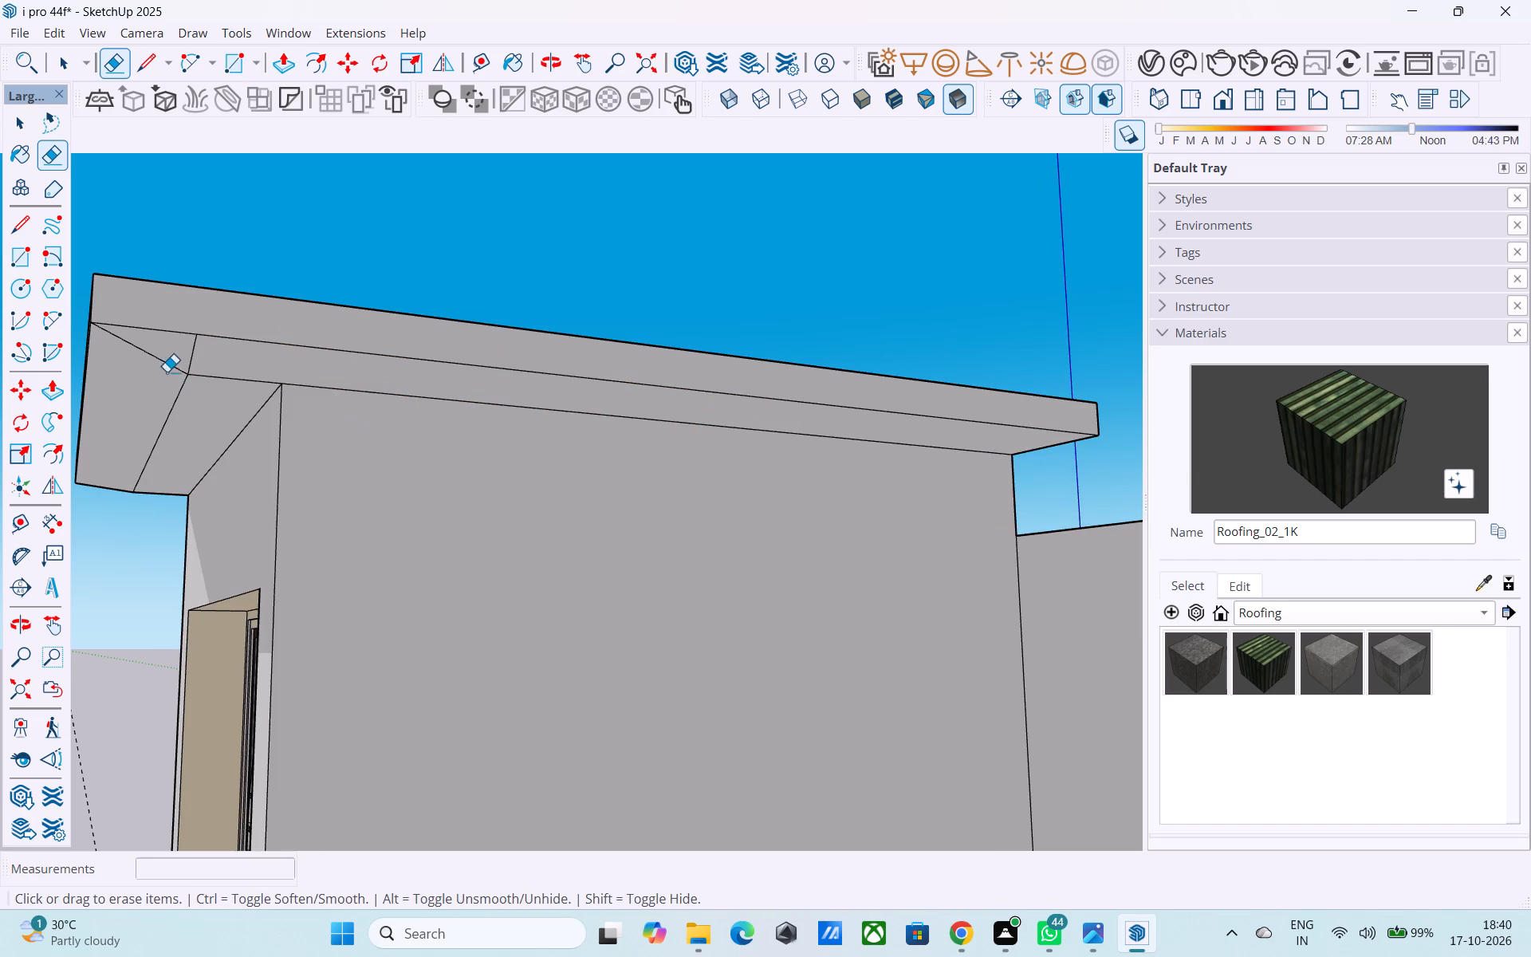
drag(174, 357, 222, 360)
Examine the roof slab, its sloped underside and its corners from around the tower.
scroll(254, 387, down, 2)
middle_drag(299, 413, 726, 389)
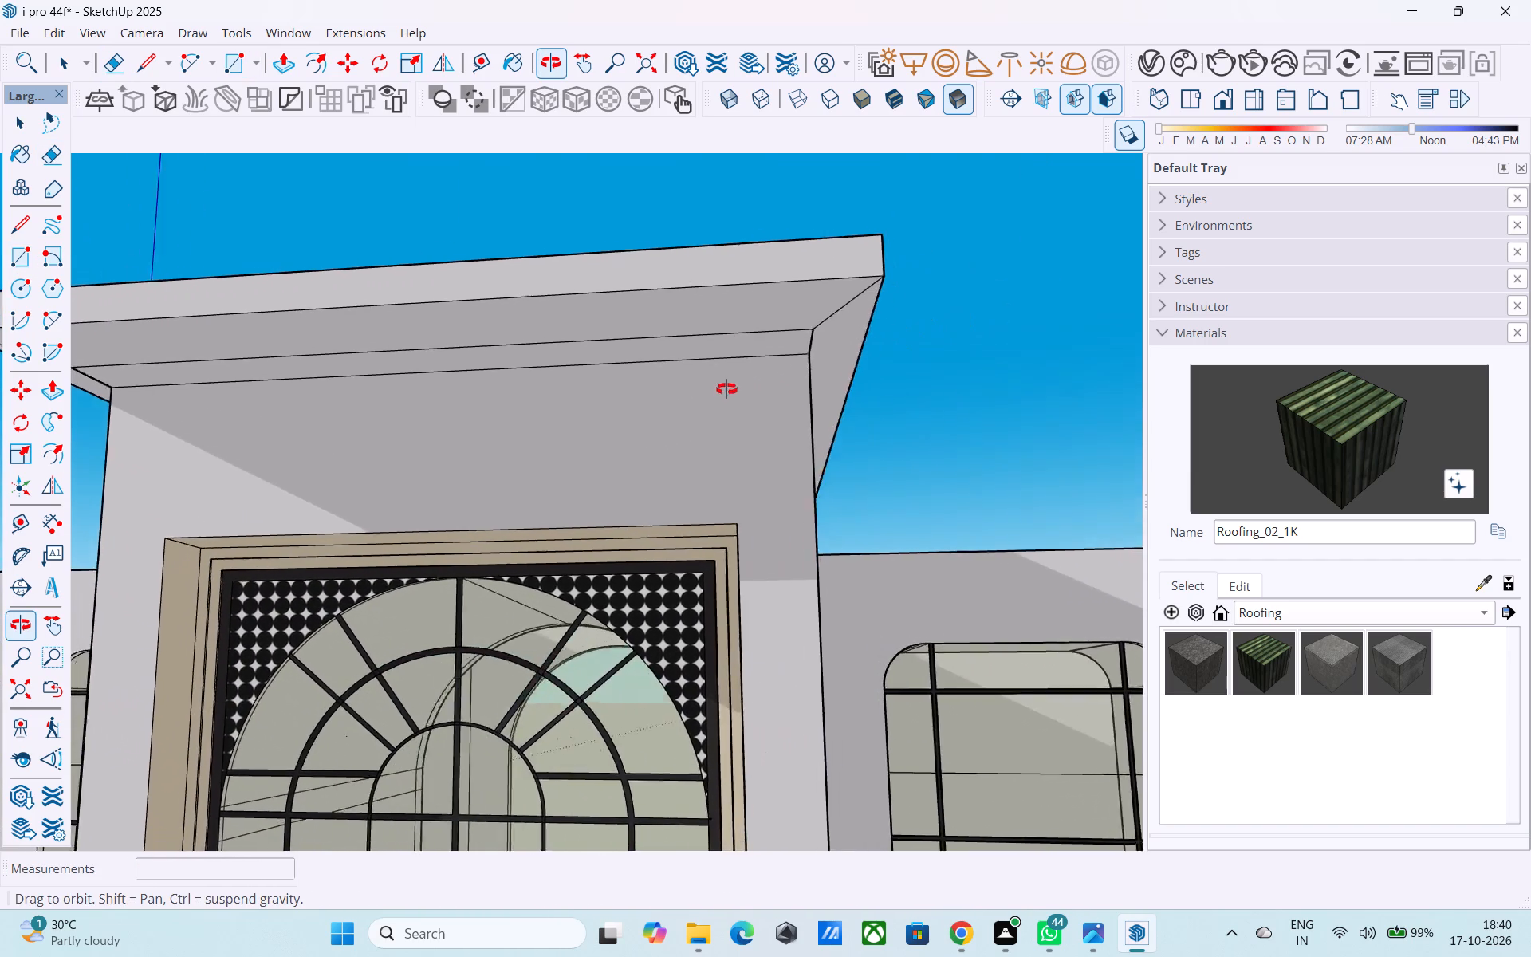
middle_drag(726, 389, 498, 447)
middle_drag(1037, 300, 435, 283)
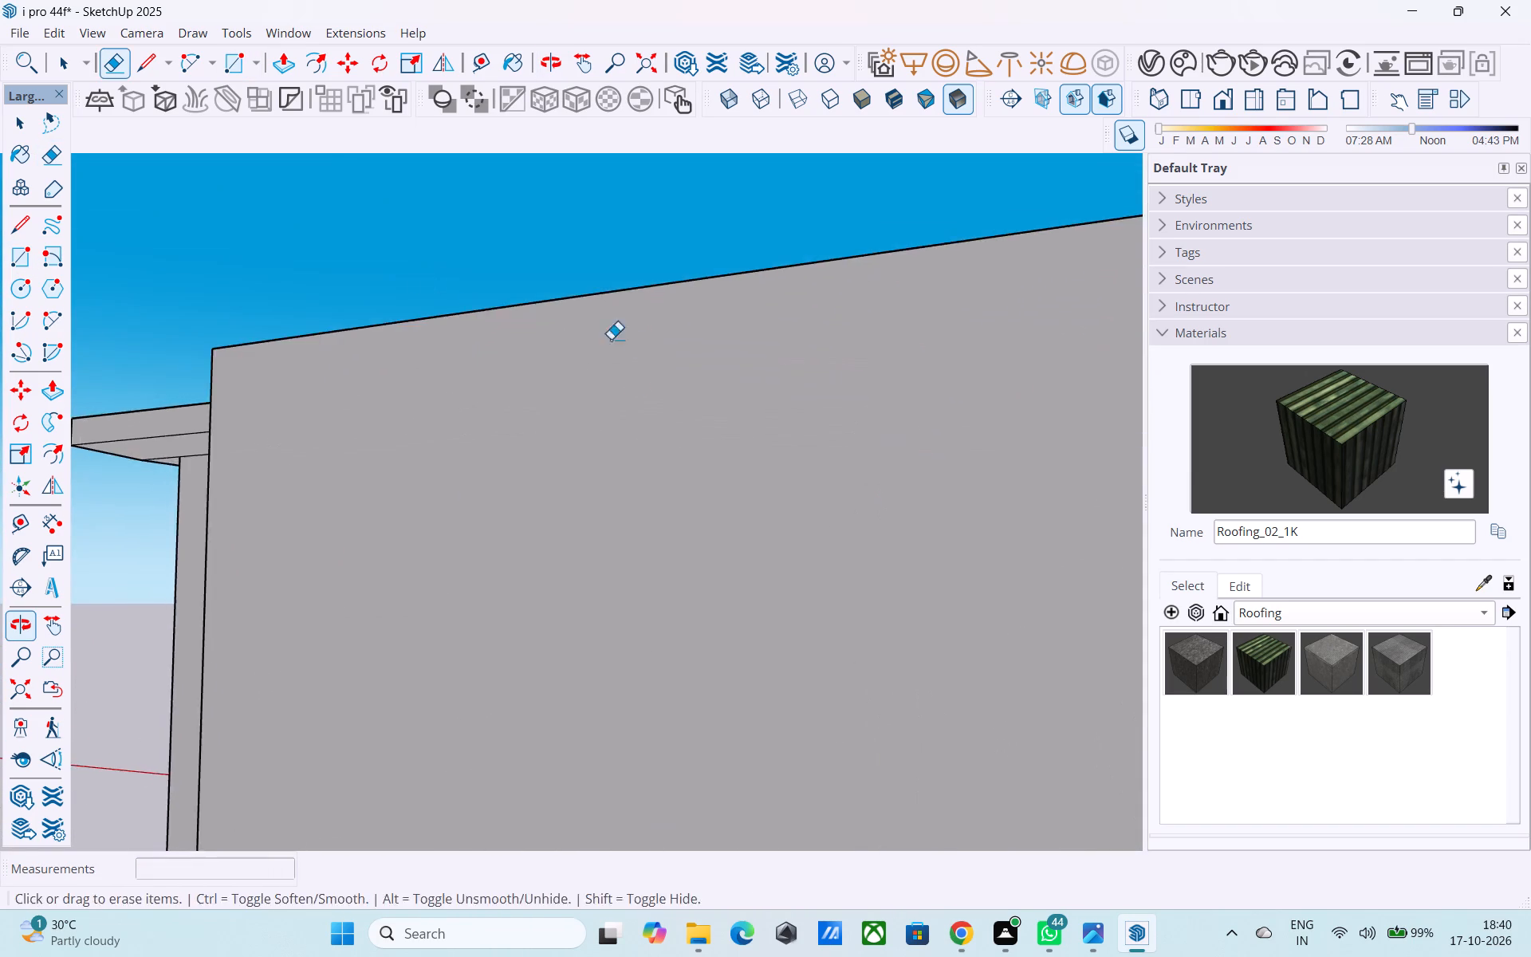
middle_drag(636, 352, 594, 507)
scroll(595, 502, down, 18)
middle_drag(597, 453, 1200, 379)
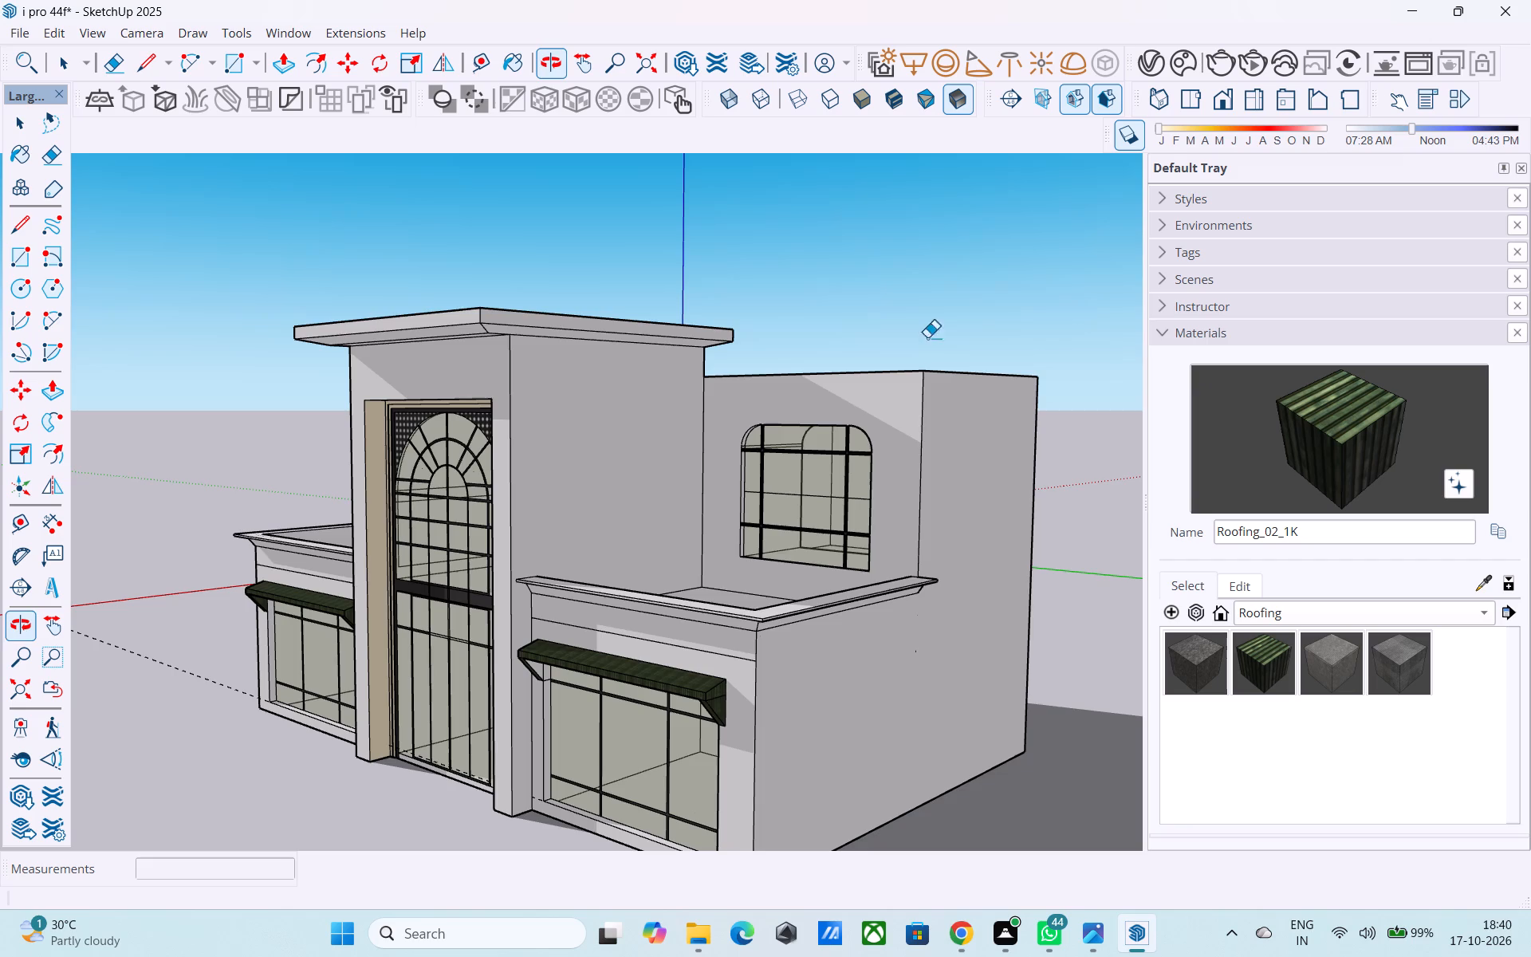
middle_drag(574, 388, 529, 271)
scroll(476, 266, up, 10)
scroll(524, 328, down, 1)
middle_drag(522, 335, 173, 426)
middle_drag(833, 447, 1030, 542)
scroll(923, 521, down, 3)
middle_drag(796, 554, 1148, 515)
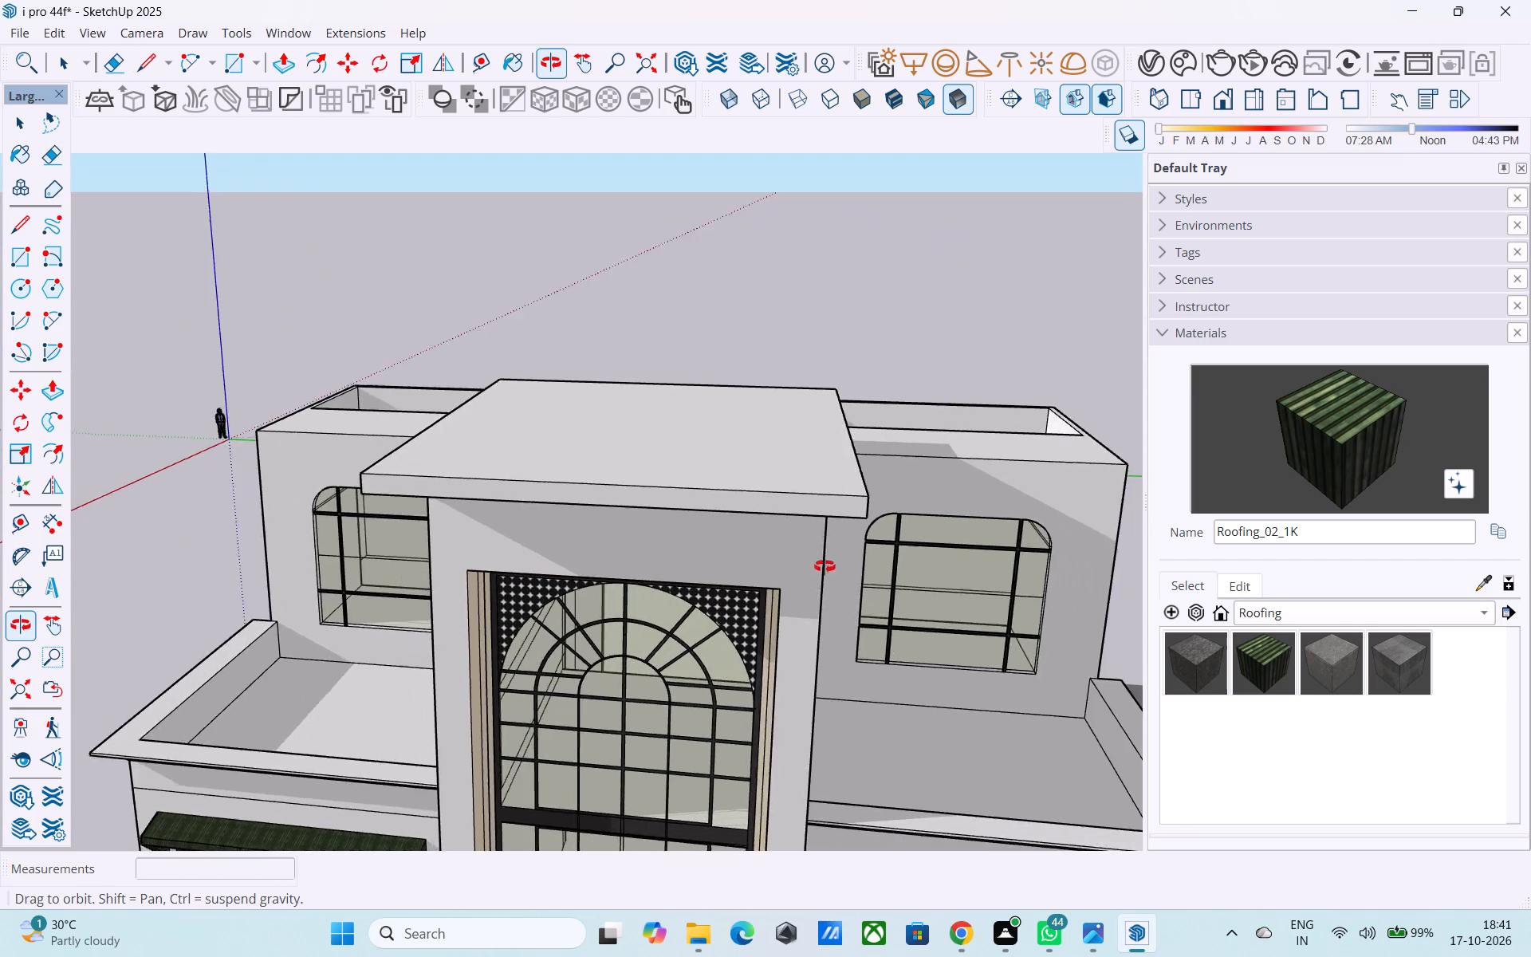
middle_drag(707, 534, 871, 502)
scroll(635, 463, up, 8)
shift+middle_drag(602, 475, 658, 505)
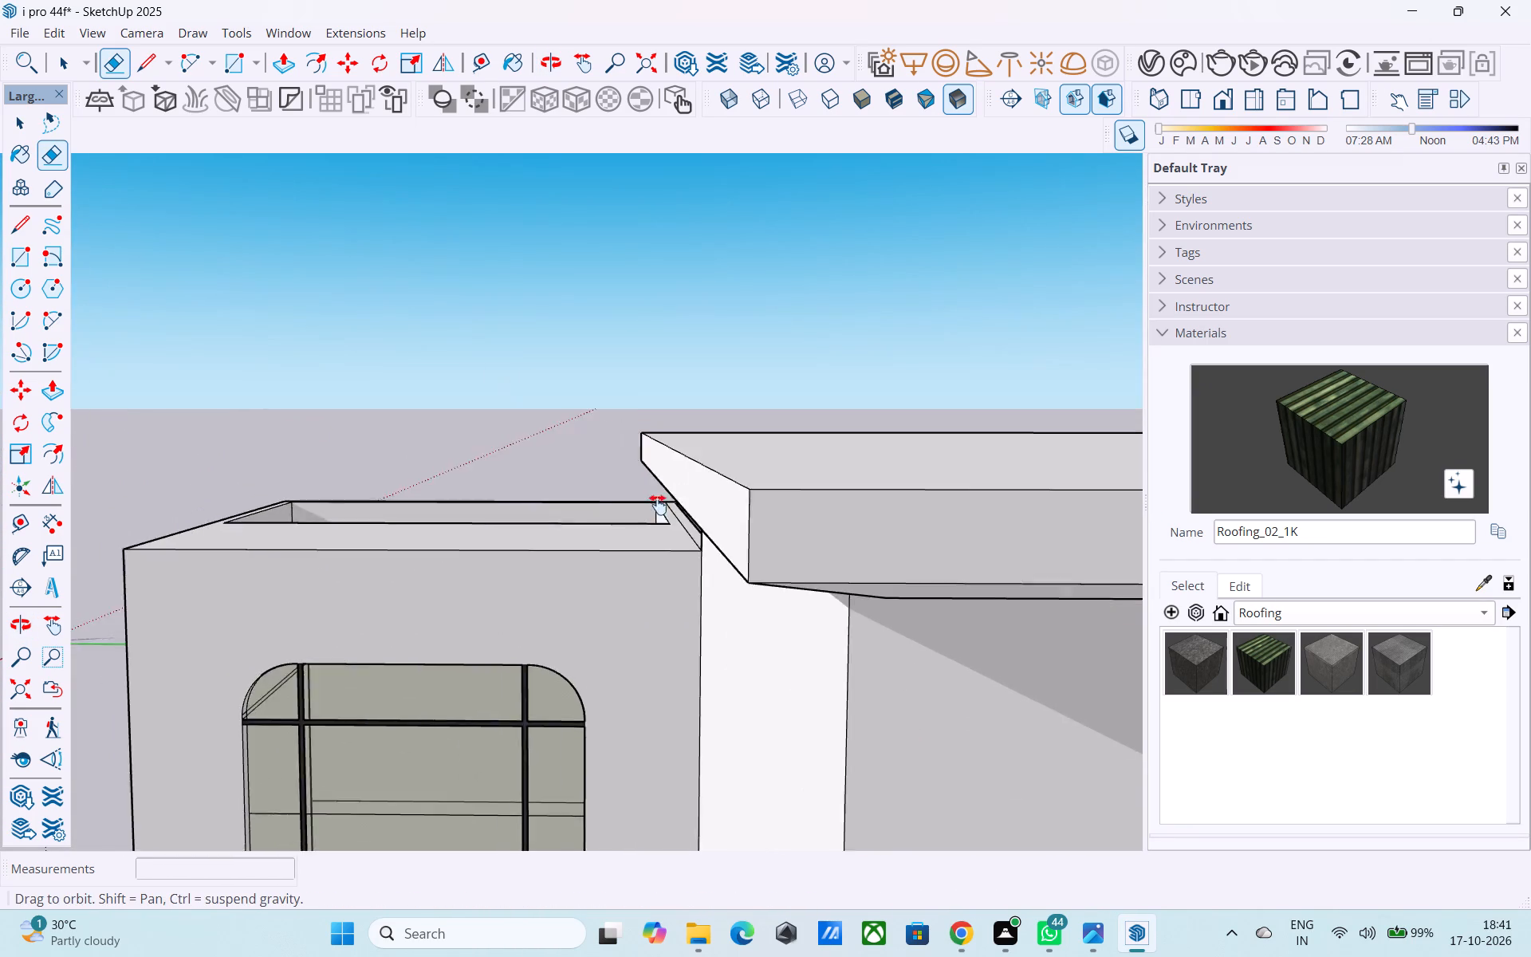
shift+middle_drag(658, 505, 648, 423)
middle_drag(648, 423, 513, 499)
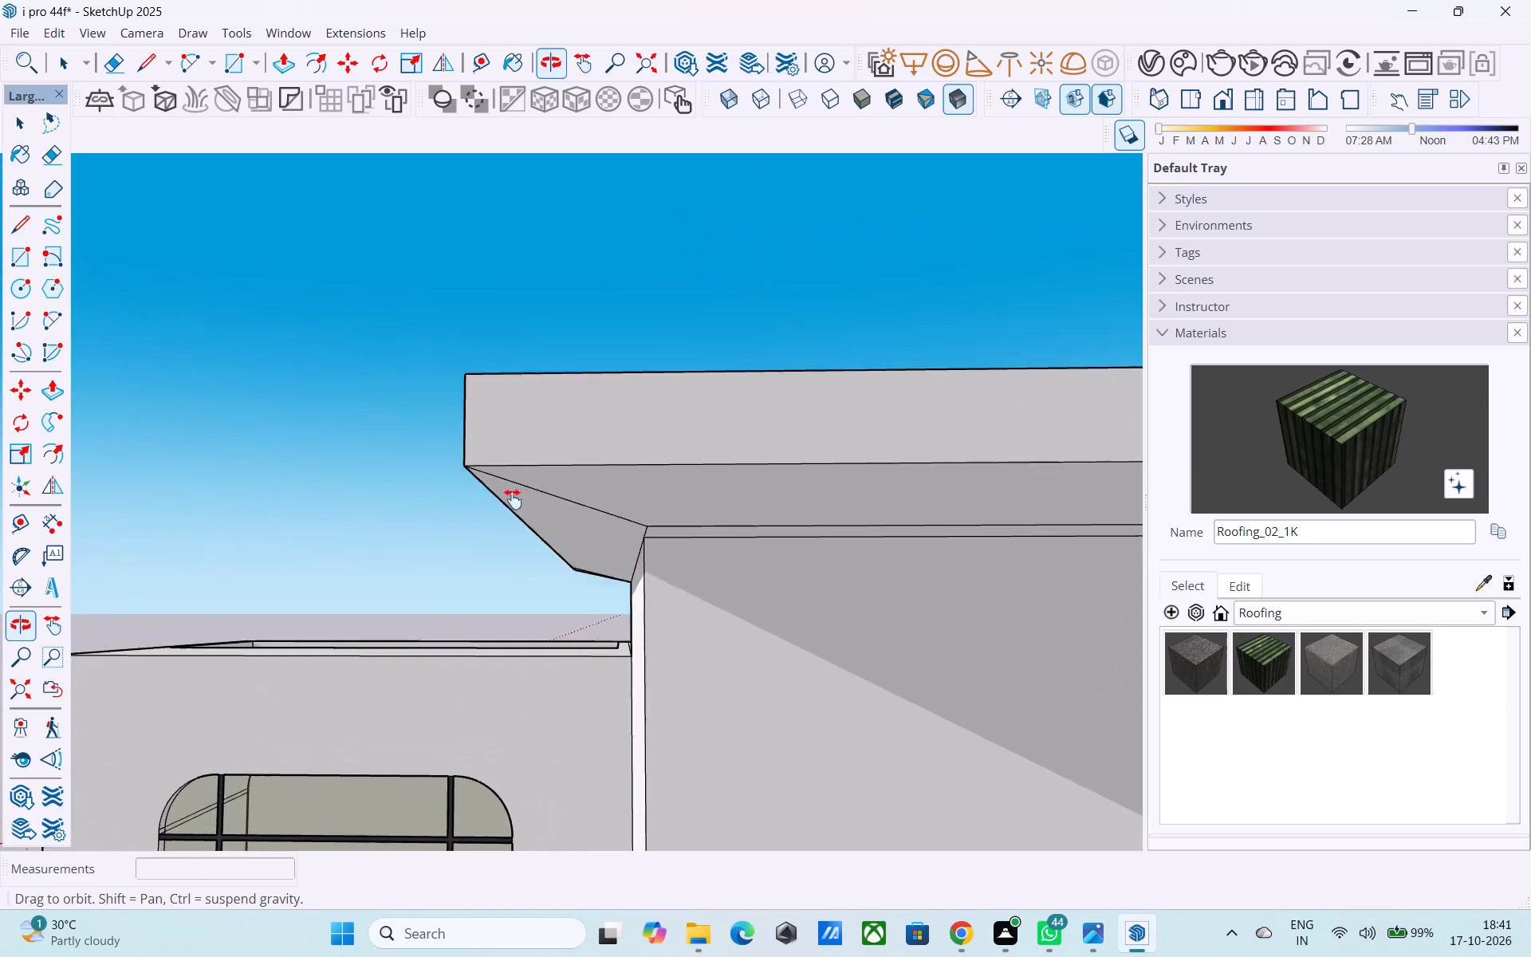
middle_drag(513, 499, 555, 553)
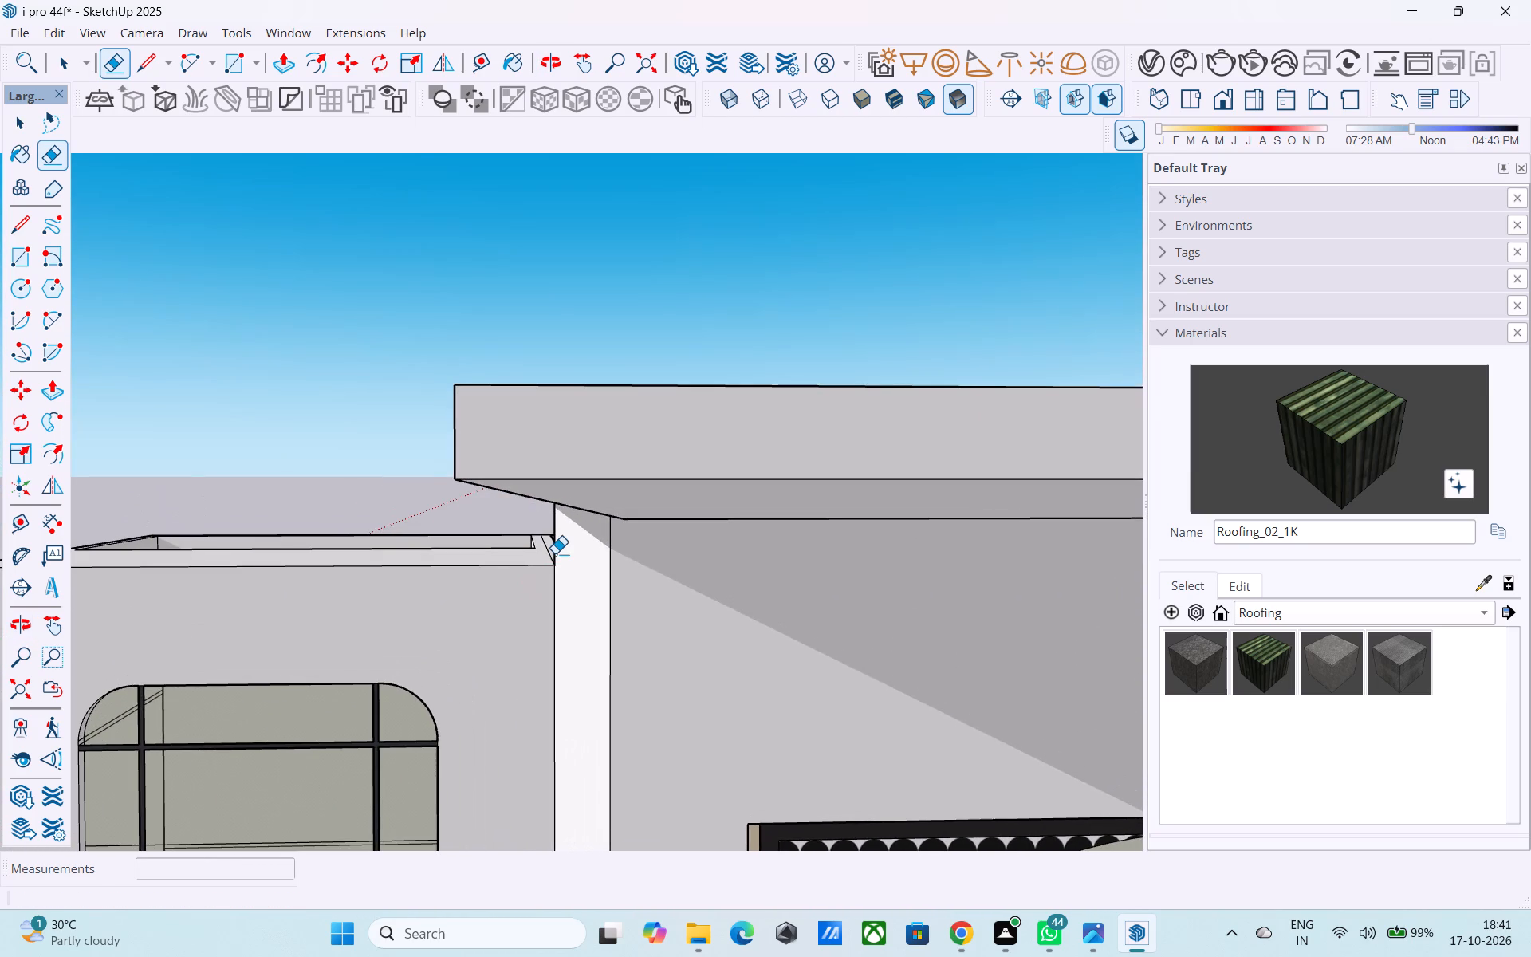
scroll(557, 553, down, 3)
shift+middle_drag(557, 553, 620, 534)
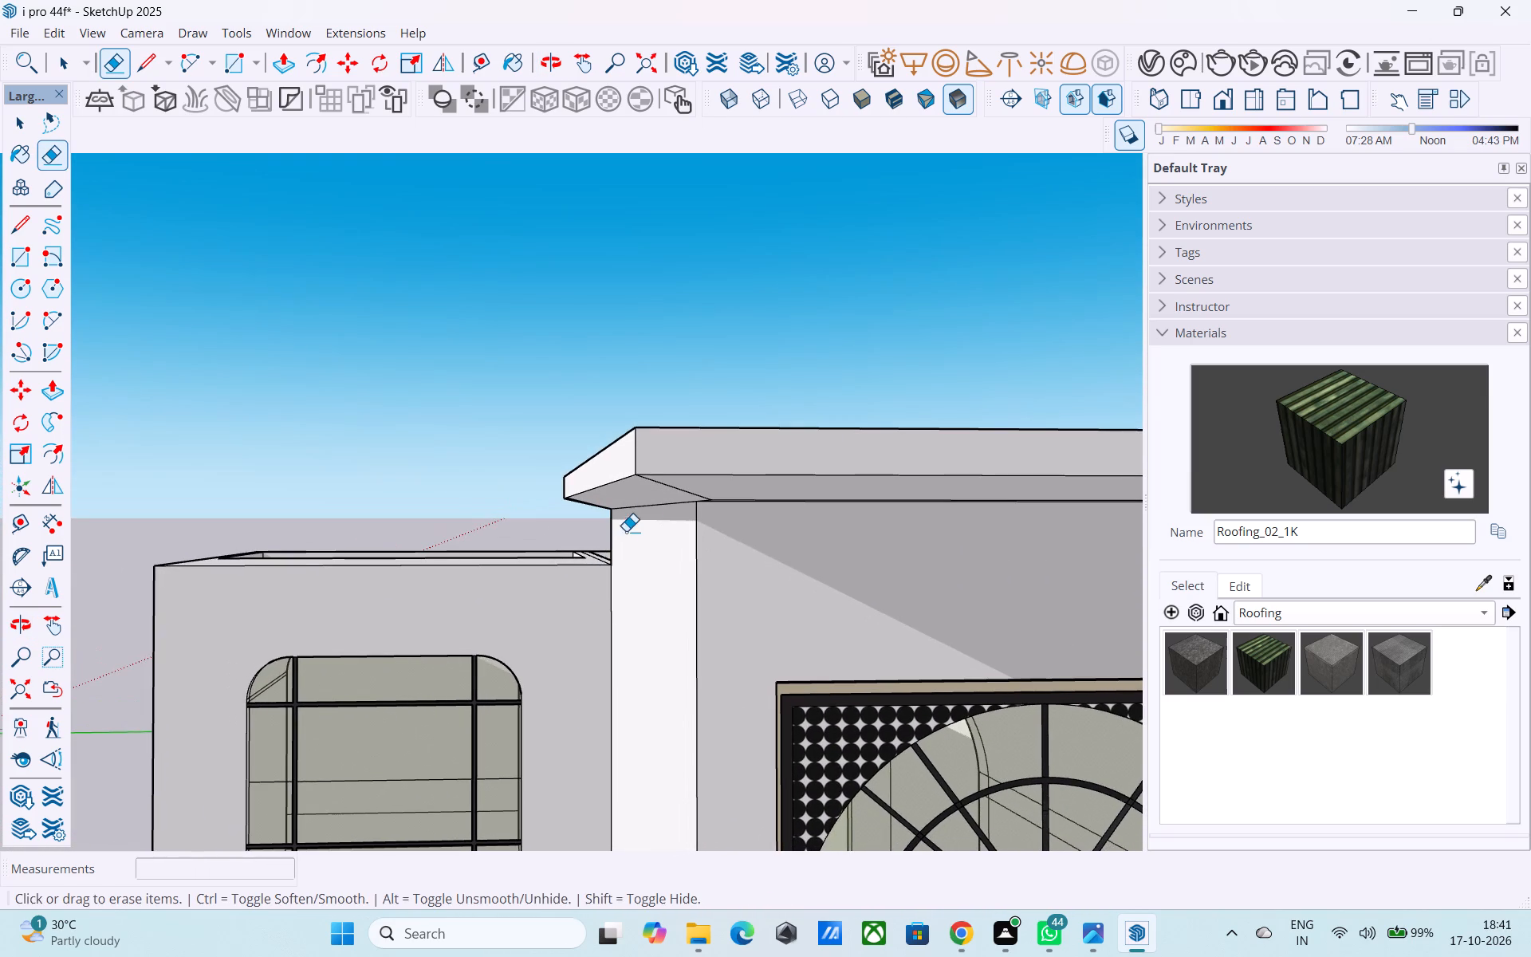
scroll(665, 477, up, 9)
shift+middle_drag(669, 471, 671, 480)
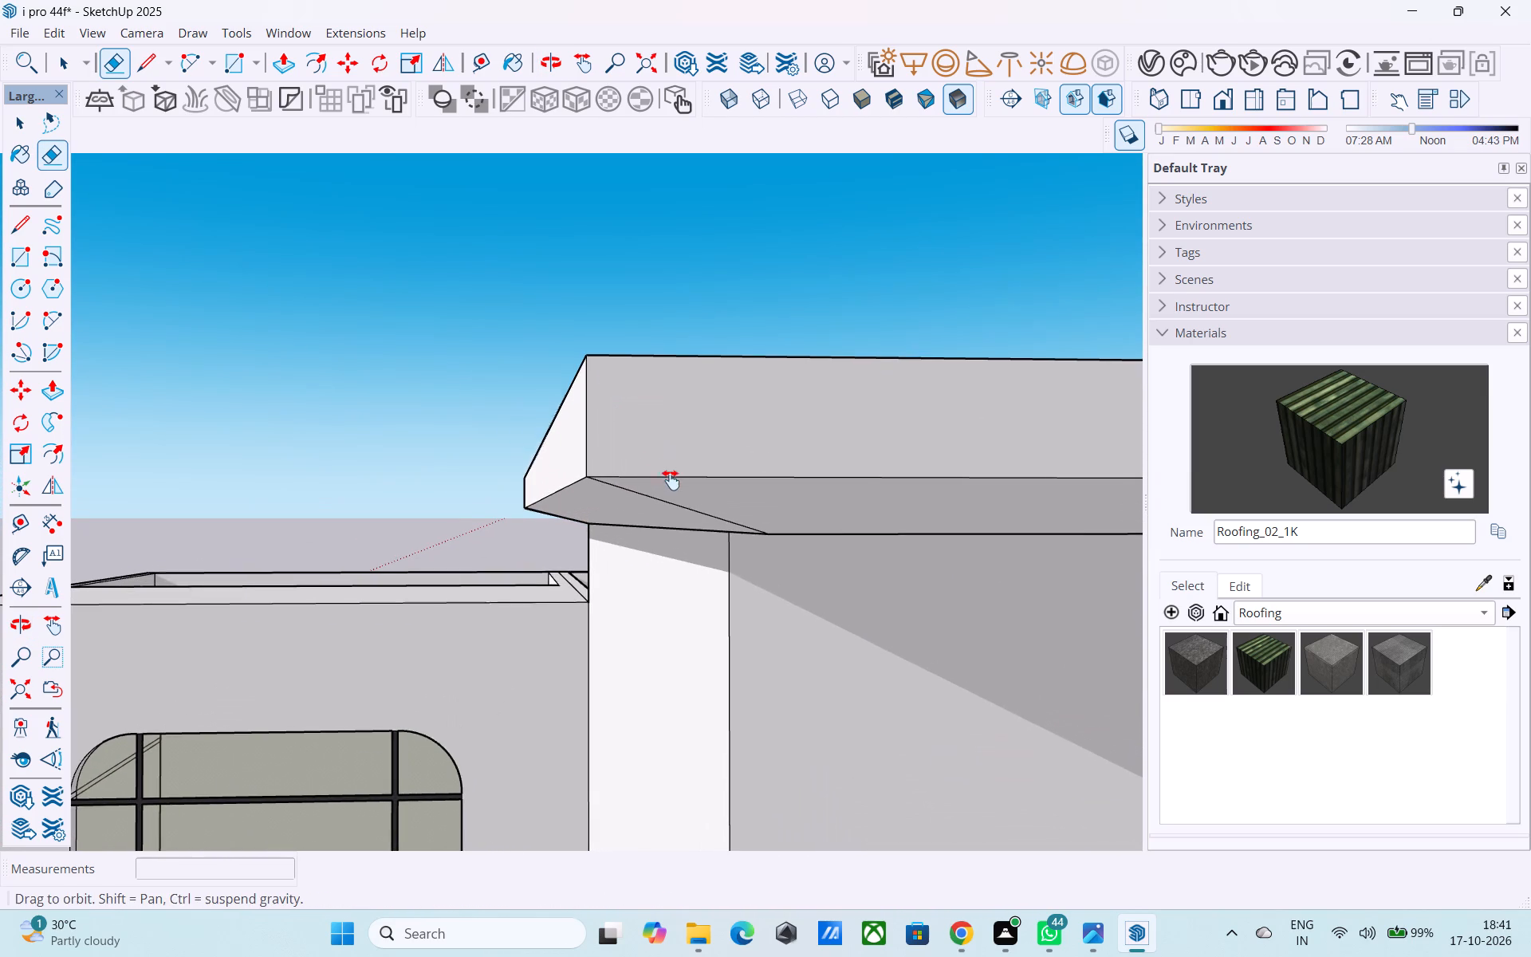
shift+middle_drag(671, 480, 675, 494)
scroll(675, 497, down, 3)
Draw a horizontal line about 23' 7" long across the roof slab's front face at mid-height.
key(space)
click(647, 479)
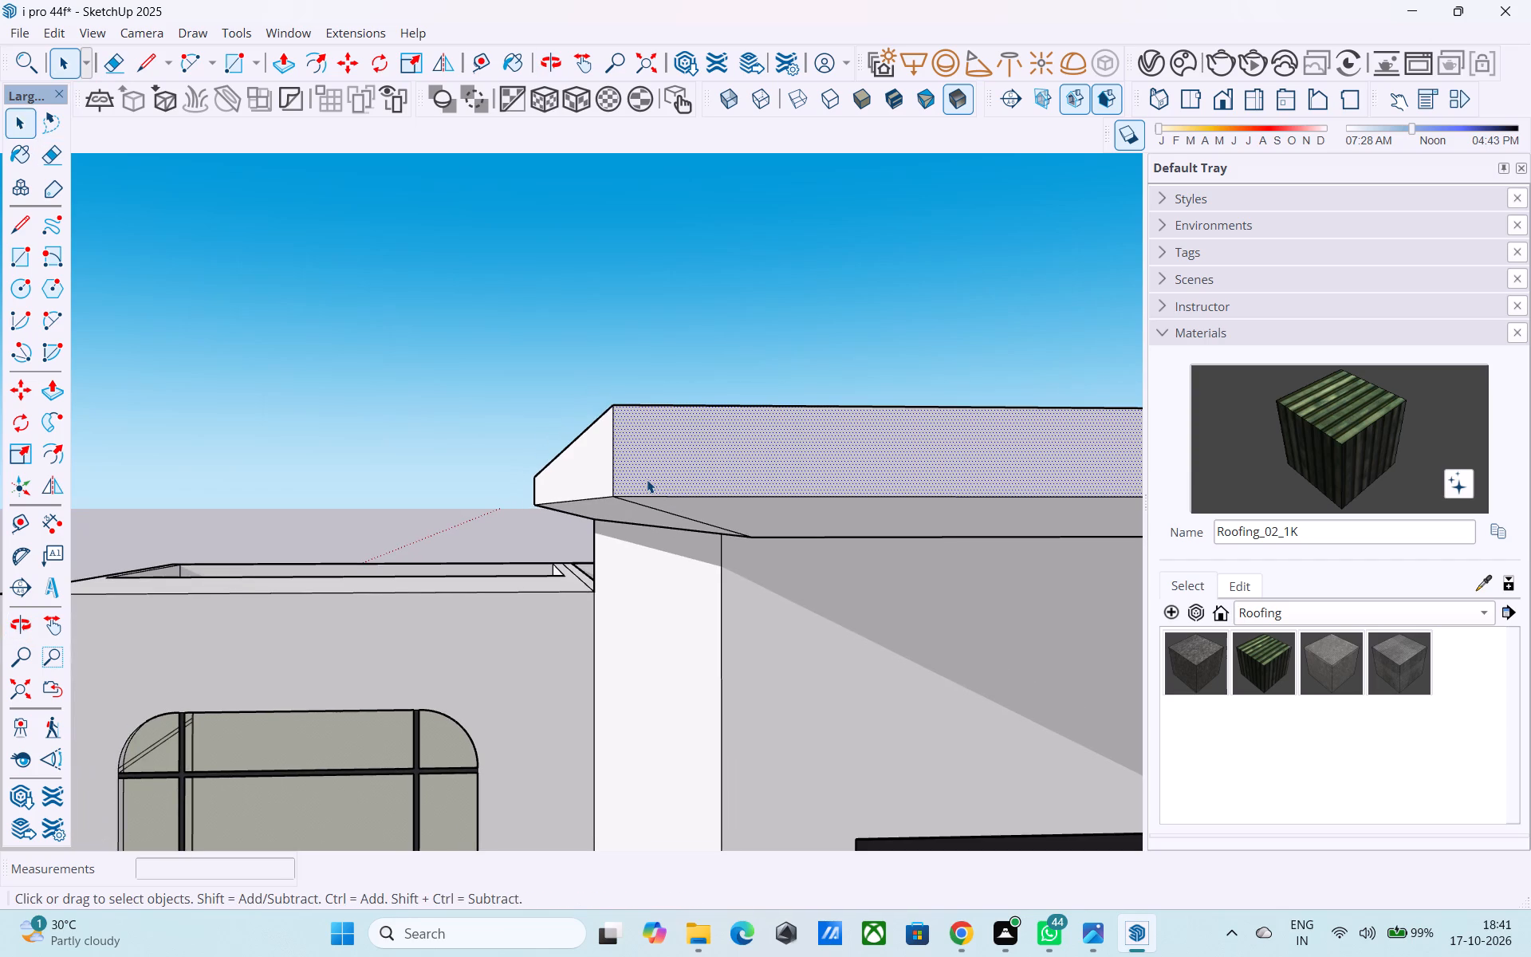
key(l)
click(616, 452)
scroll(616, 452, down, 3)
shift+middle_drag(620, 458, 520, 482)
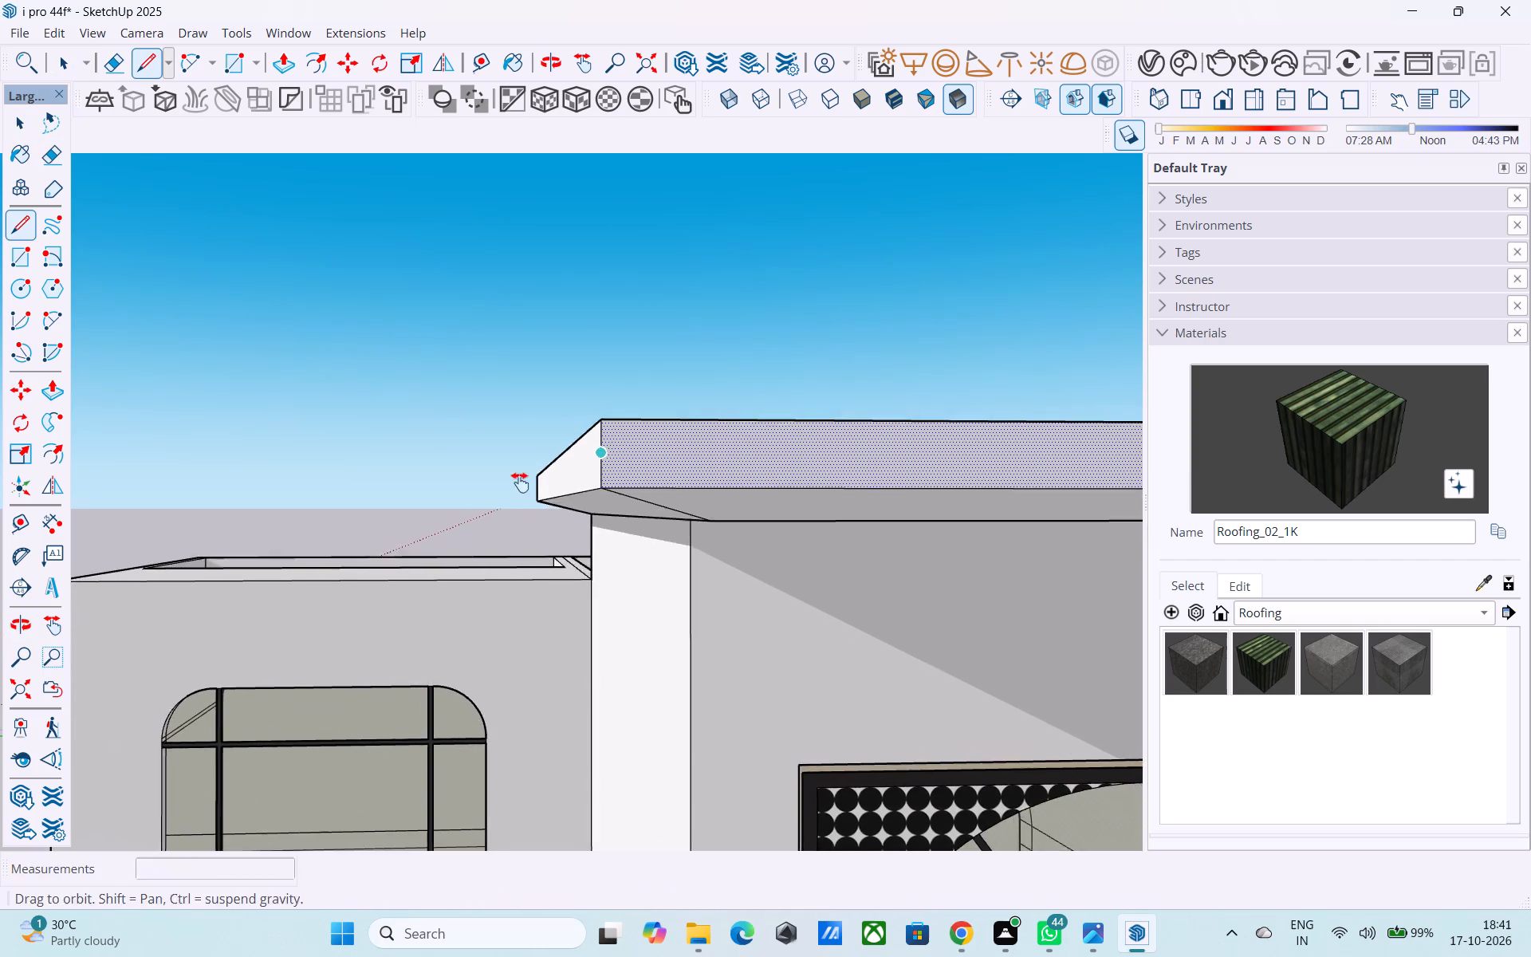
shift+middle_drag(520, 482, 475, 496)
scroll(473, 492, down, 5)
shift+middle_drag(1018, 457, 692, 494)
shift+middle_drag(975, 522, 654, 543)
scroll(727, 543, up, 3)
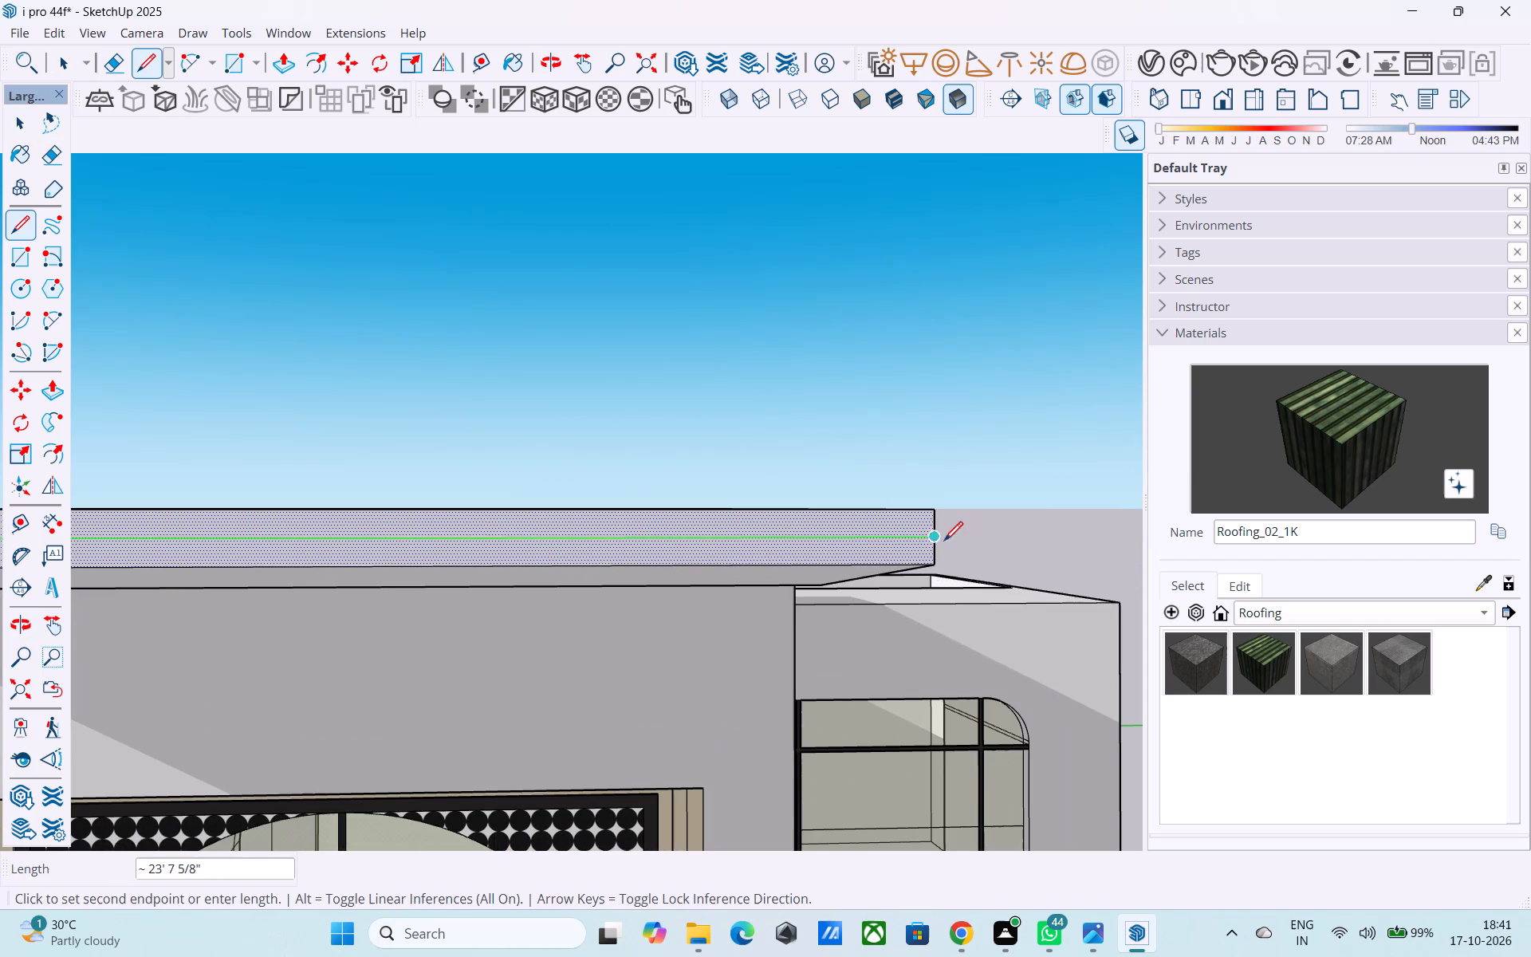
click(937, 539)
Continue the mid-height line about 28' along the roof slab's left side face to its rear corner.
shift+middle_drag(936, 539, 1285, 451)
scroll(1189, 477, down, 4)
middle_drag(705, 531, 1052, 608)
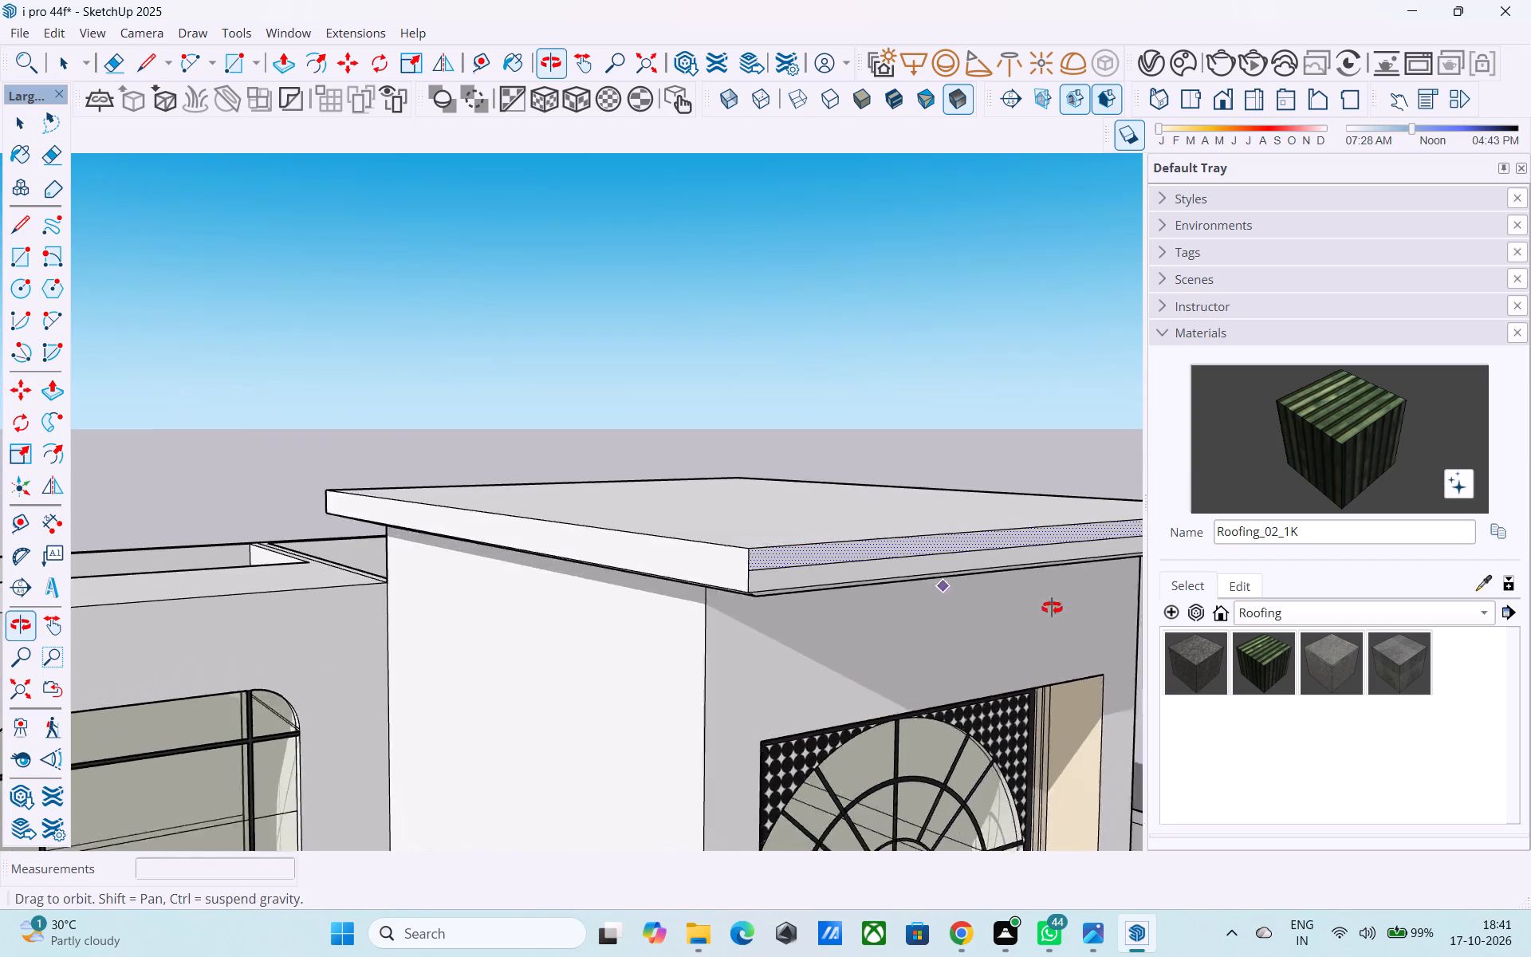
middle_drag(1052, 608, 1161, 611)
click(967, 566)
middle_drag(722, 533, 1249, 612)
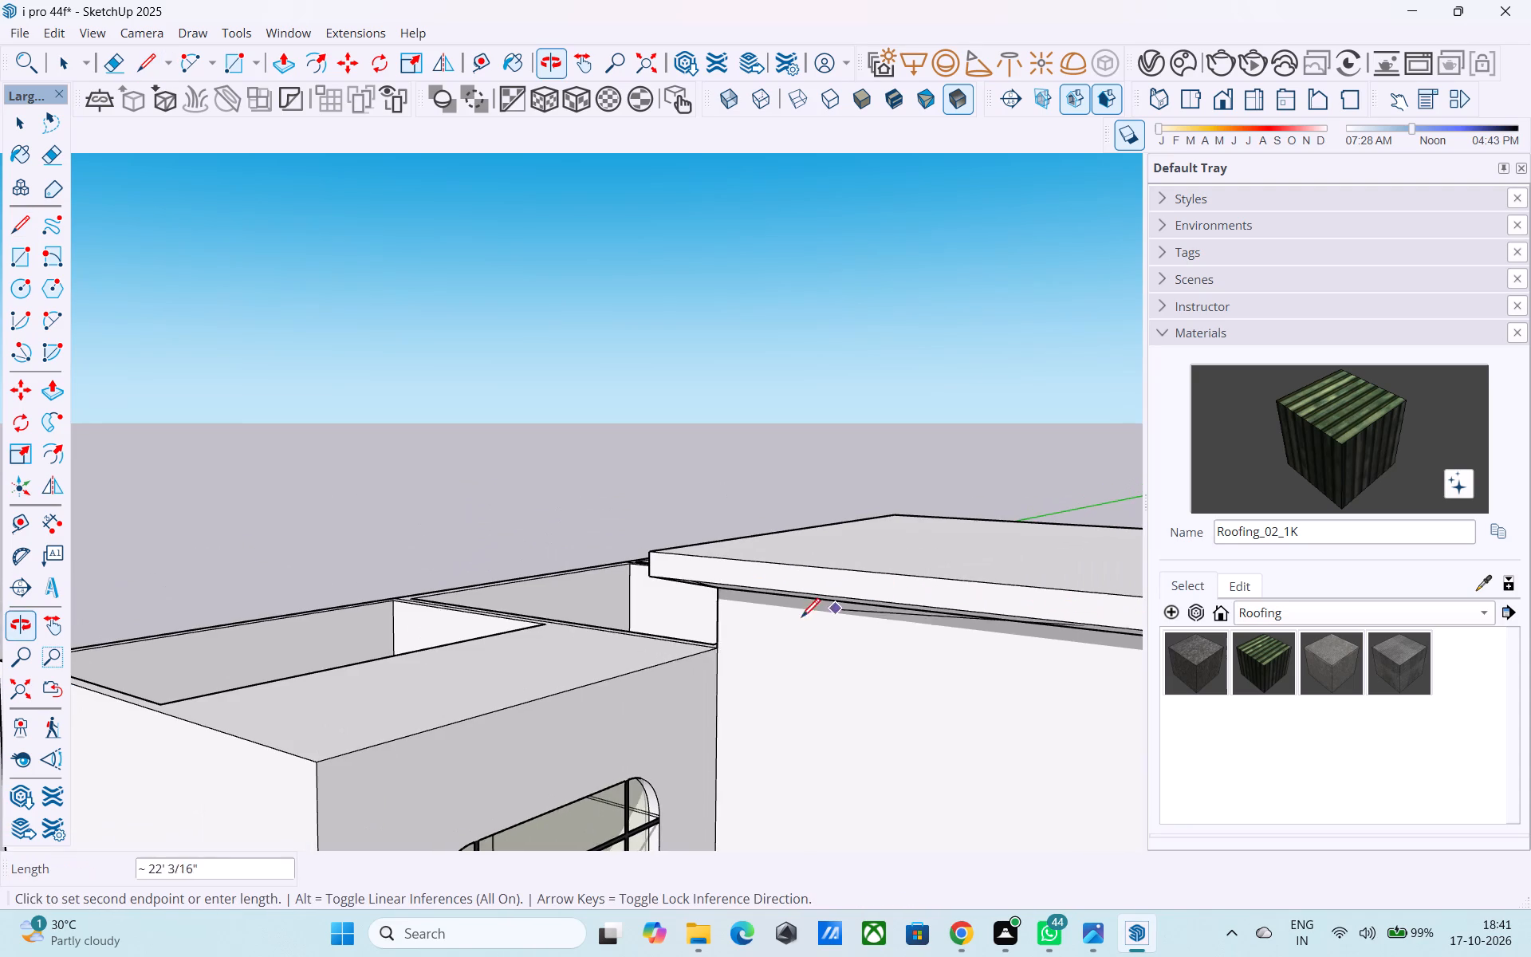
scroll(694, 591, up, 4)
click(604, 538)
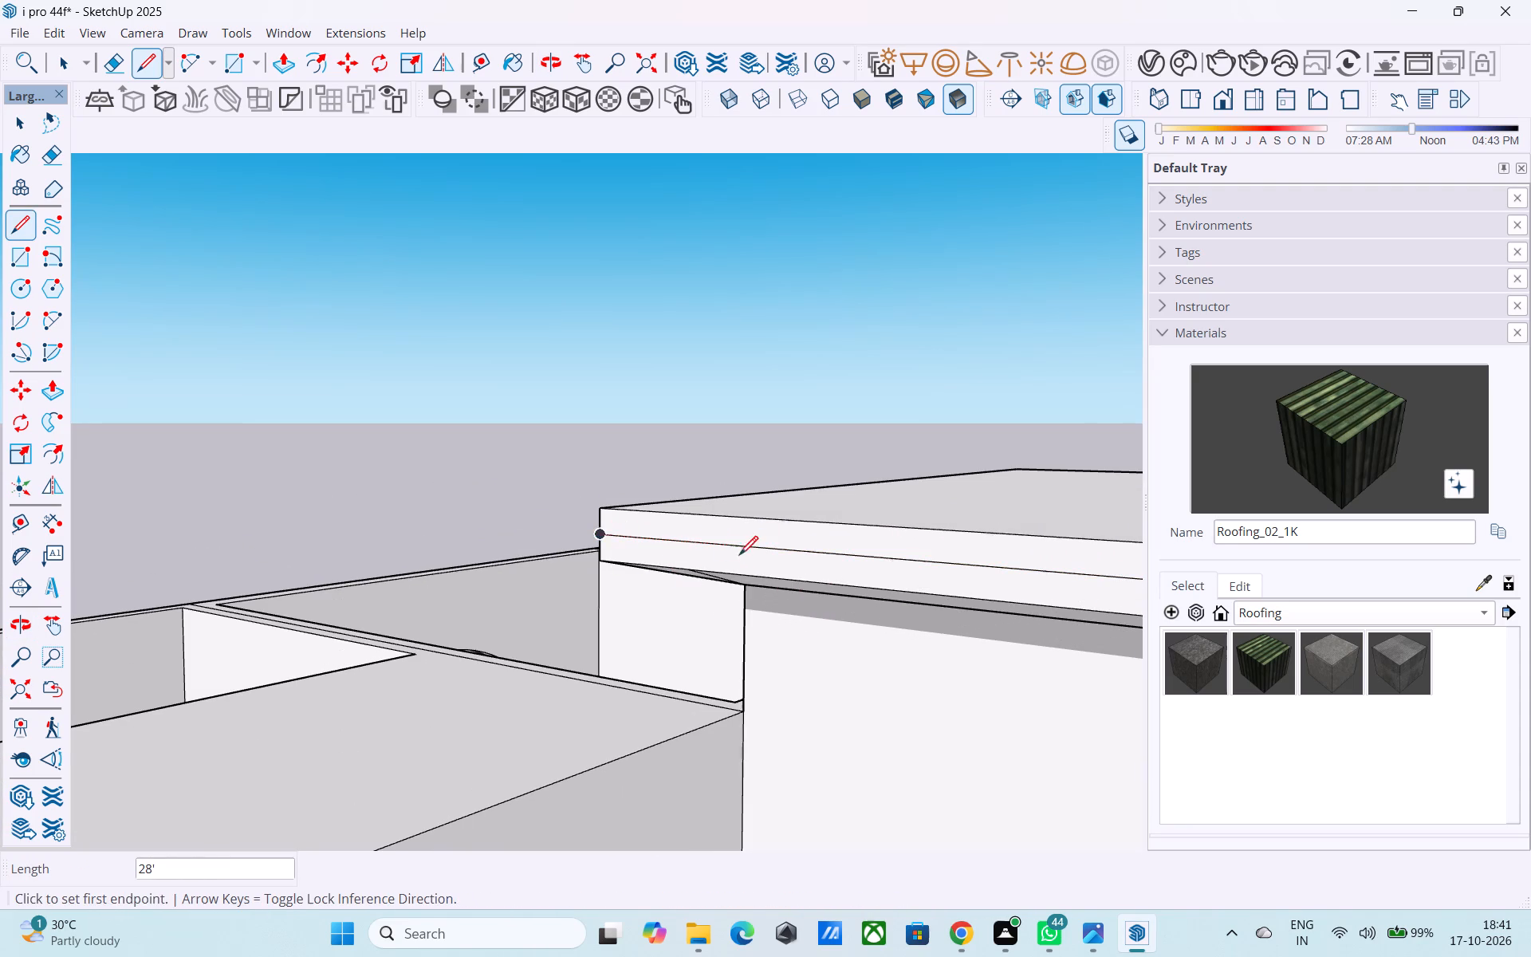
Draw a mid-height line about 23' 6" long across the roof slab's rear face.
shift+middle_drag(817, 560, 1460, 668)
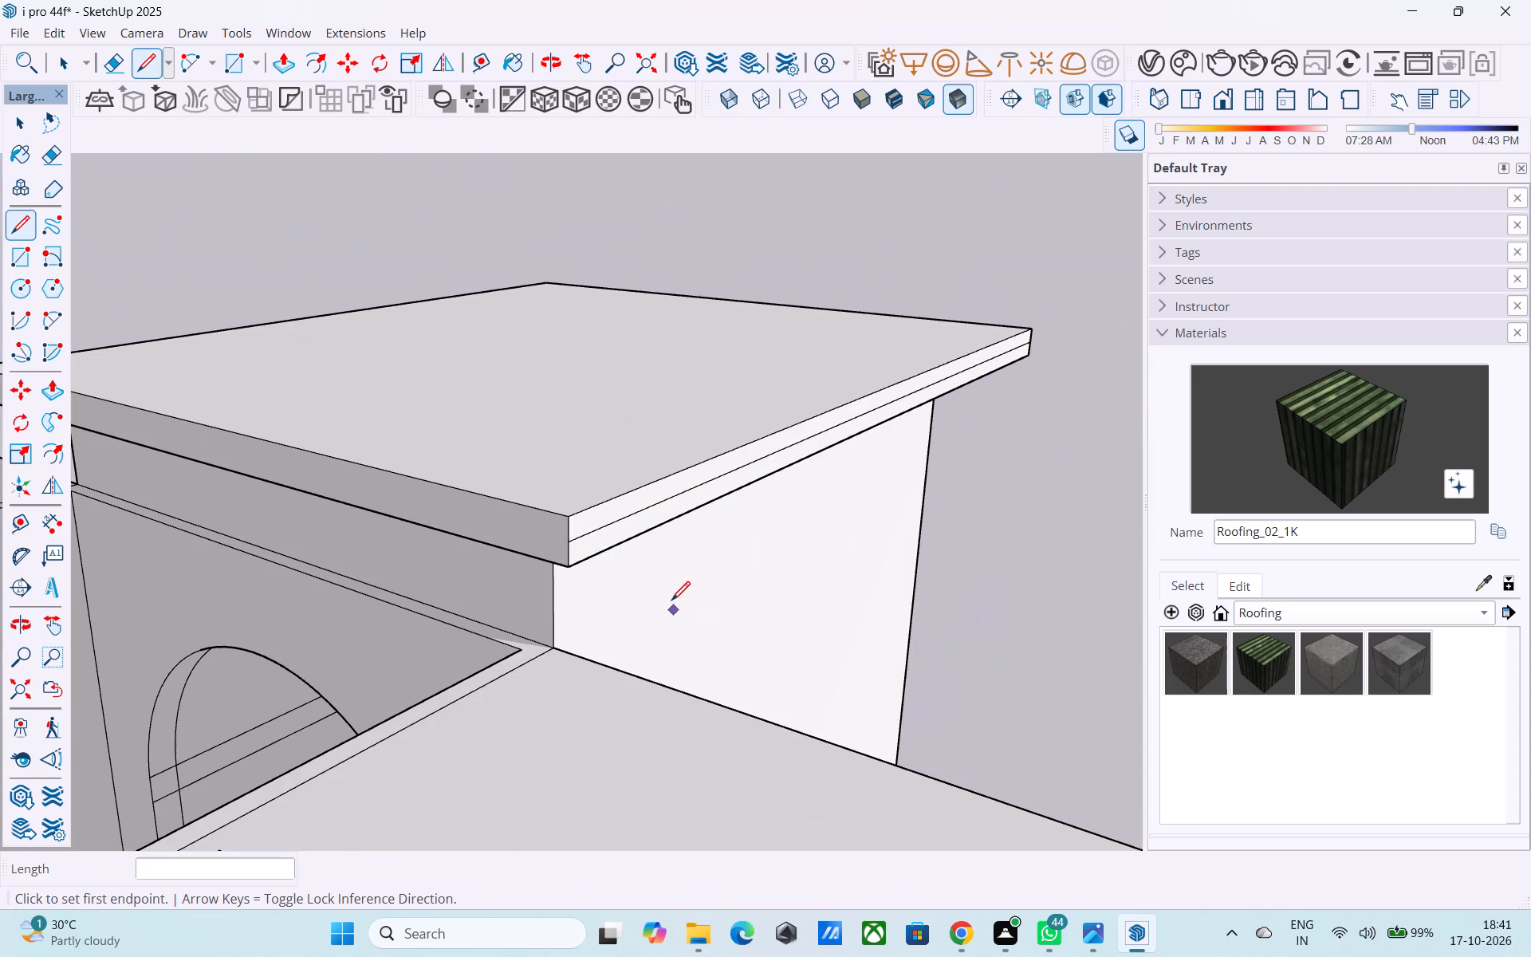
click(569, 541)
middle_drag(569, 541, 980, 546)
scroll(1009, 542, down, 5)
middle_drag(655, 473, 1128, 638)
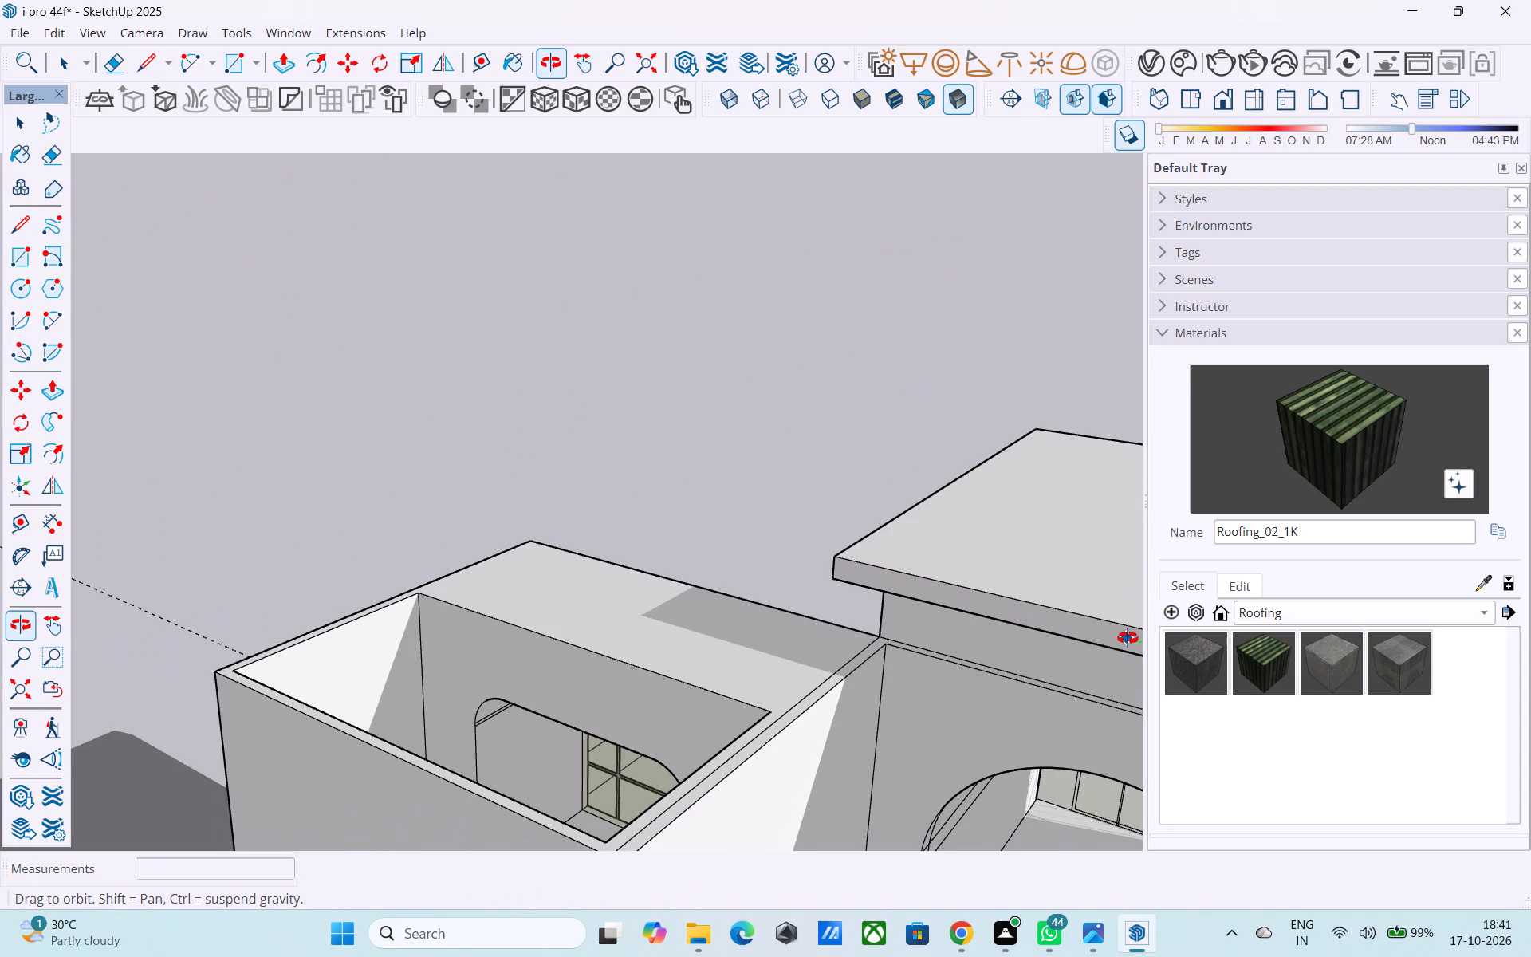
middle_drag(1128, 638, 1128, 639)
shift+middle_drag(1125, 633, 898, 578)
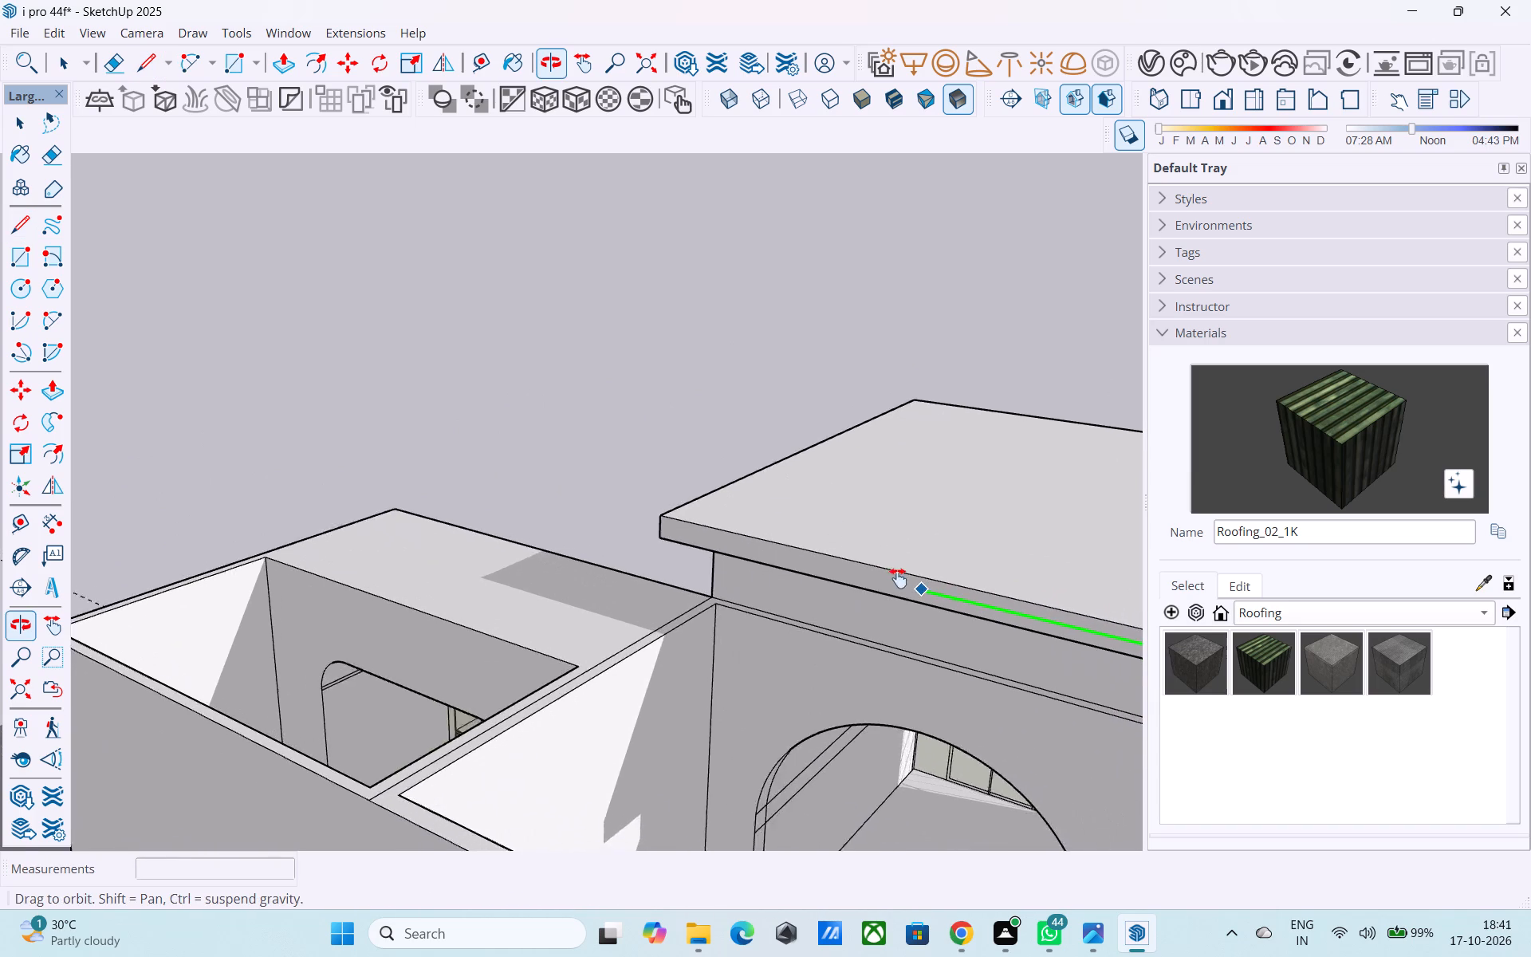
shift+middle_drag(898, 578, 865, 571)
scroll(762, 583, up, 4)
click(535, 484)
Draw the mid-height line along the roof slab's right side face from the rear corner to the front corner.
middle_drag(547, 490, 583, 506)
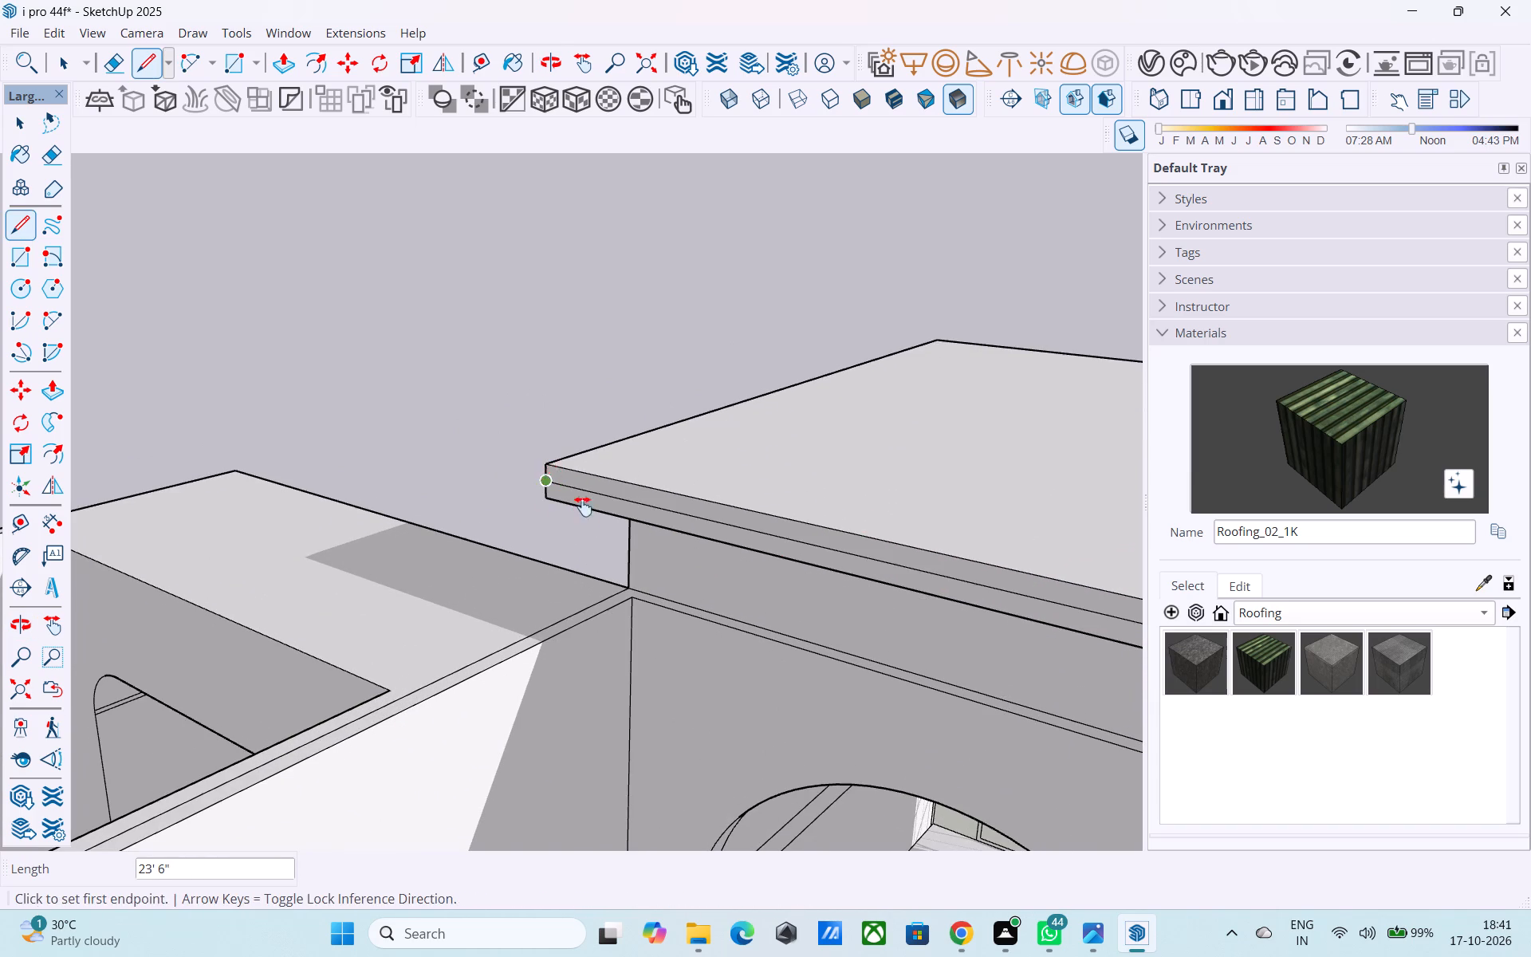
middle_drag(583, 506, 1530, 705)
scroll(1073, 557, up, 4)
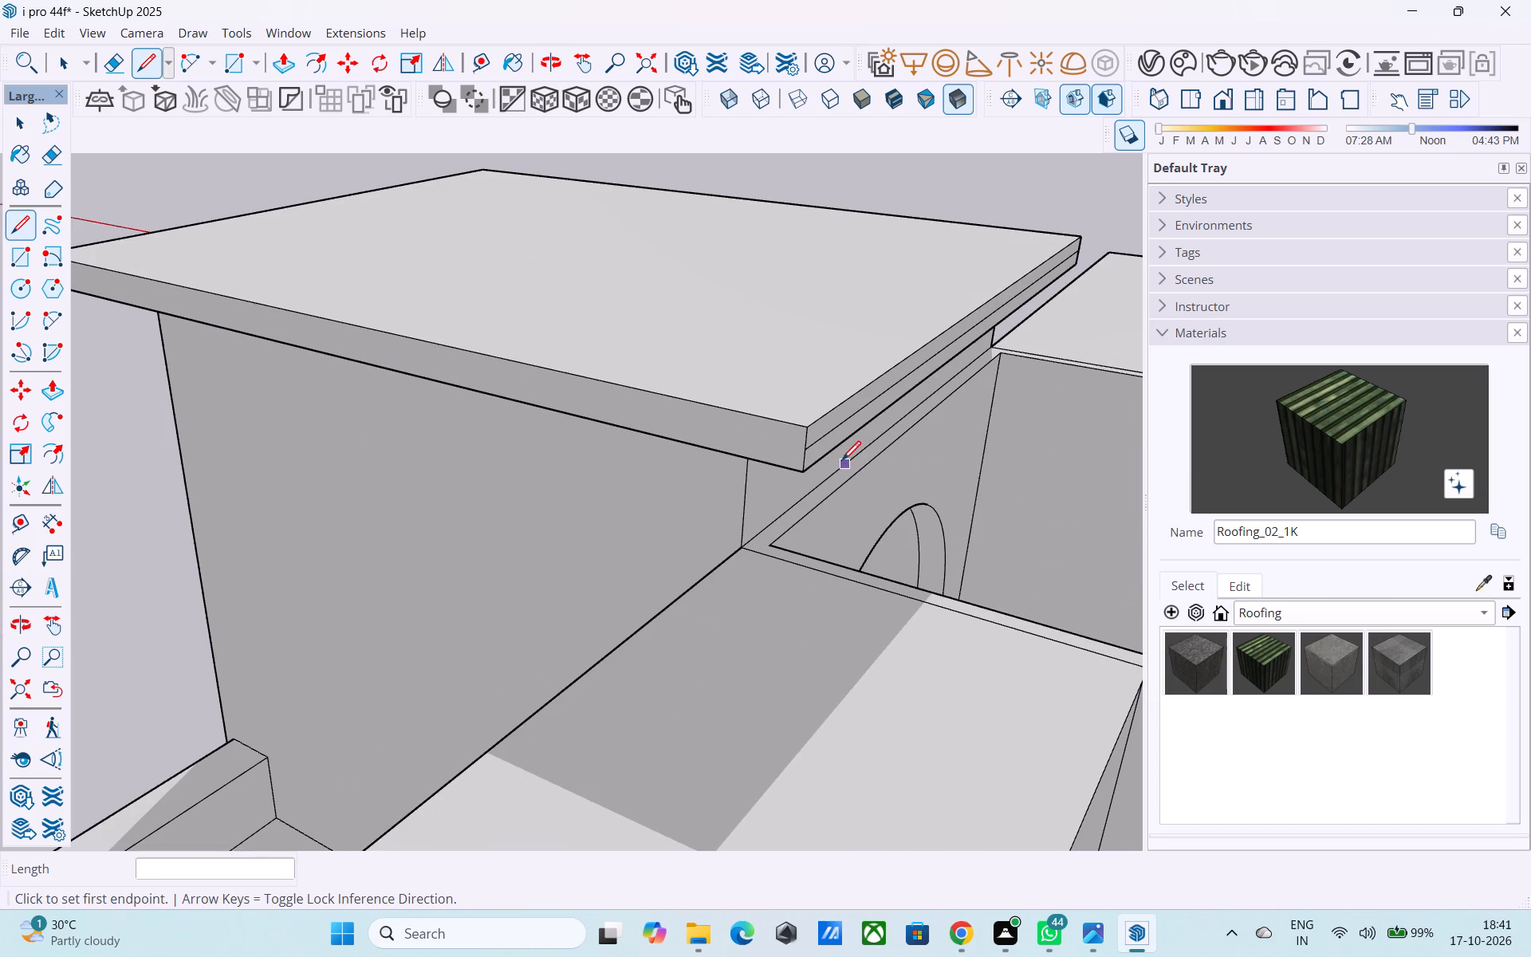
click(810, 444)
scroll(1026, 494, down, 2)
shift+middle_drag(825, 473, 878, 501)
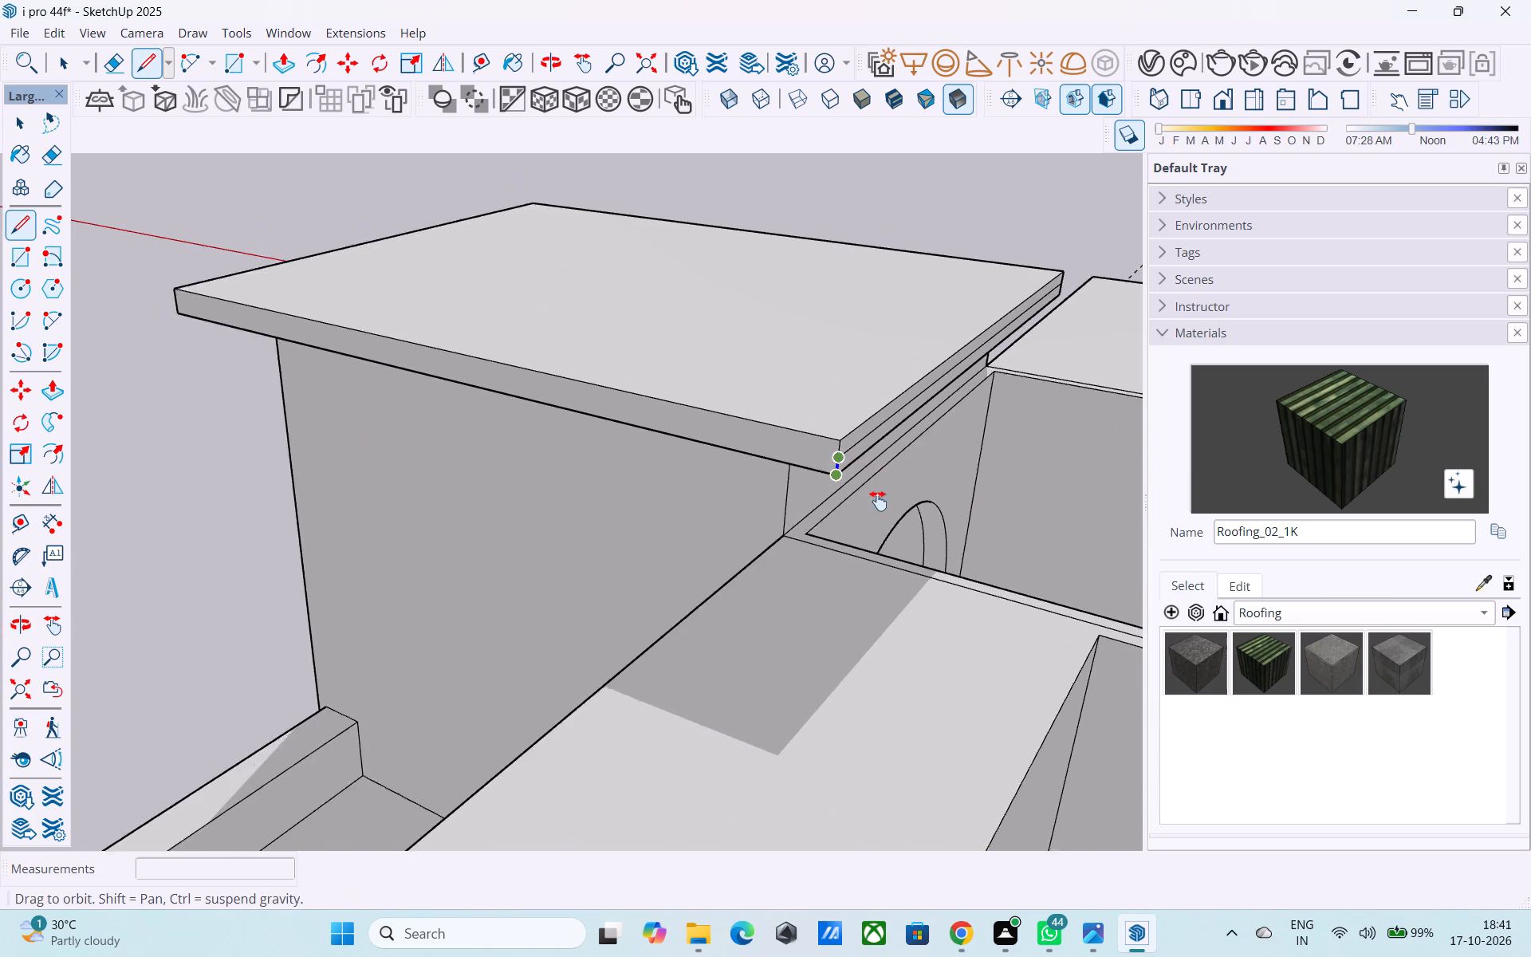
shift+middle_drag(878, 501, 1440, 612)
middle_drag(620, 415, 1125, 541)
scroll(803, 447, up, 4)
click(761, 463)
Push/Pull the upper band of the roof slab's front face outward by 1'.
shift+middle_drag(761, 464, 1140, 465)
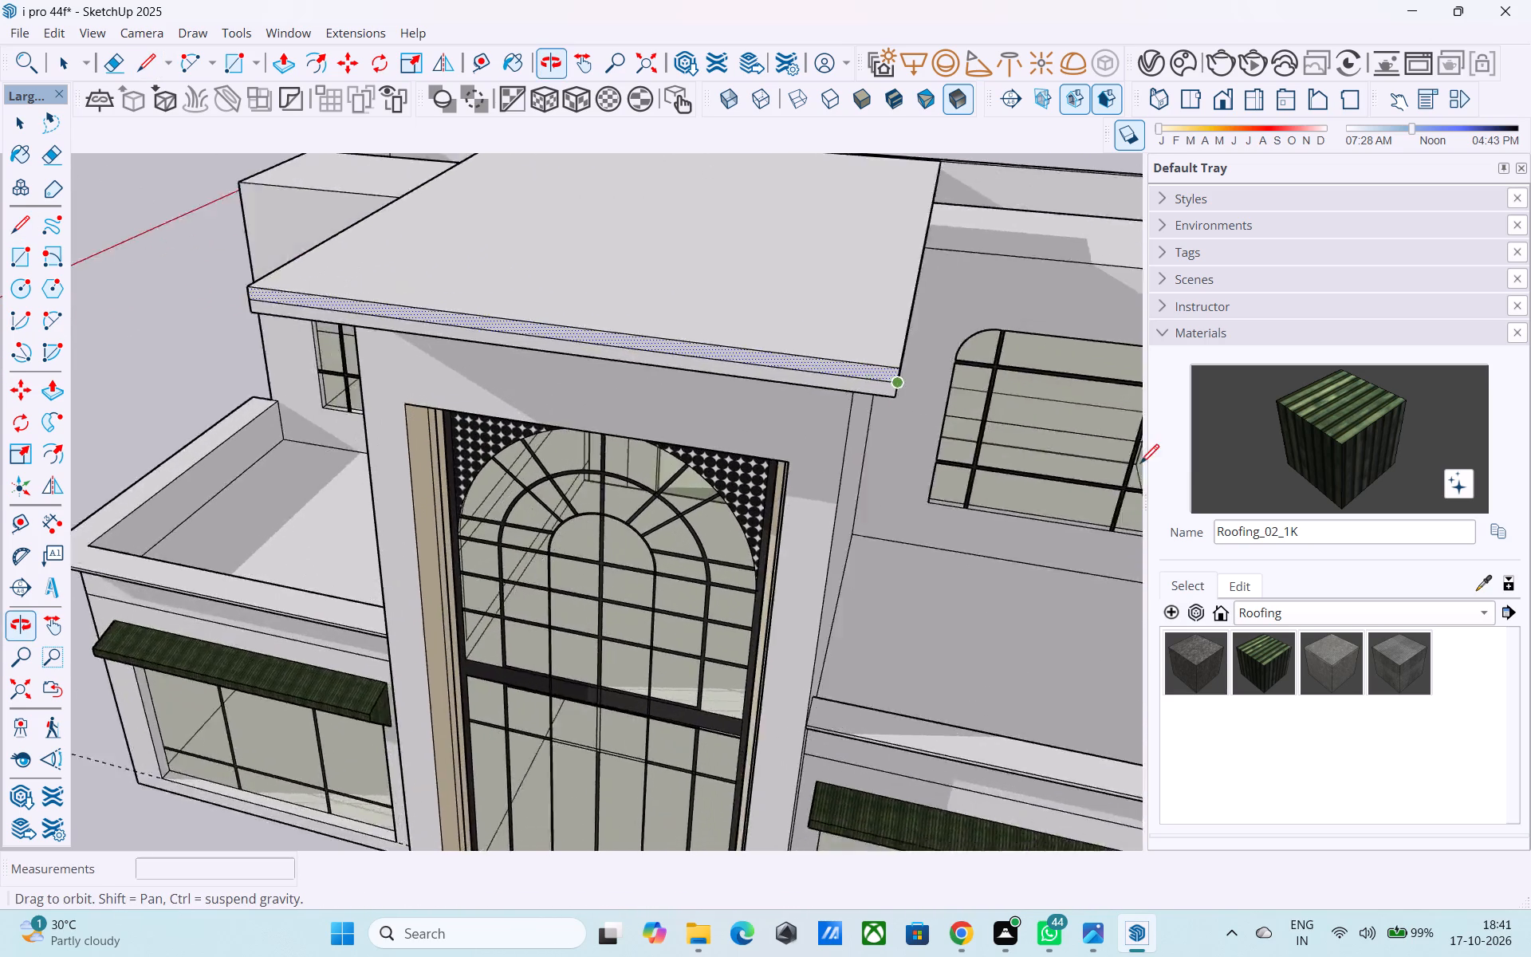
shift+middle_drag(1140, 465, 1139, 465)
shift+middle_drag(612, 463, 1006, 473)
scroll(722, 346, up, 7)
key(space)
middle_drag(703, 351, 898, 203)
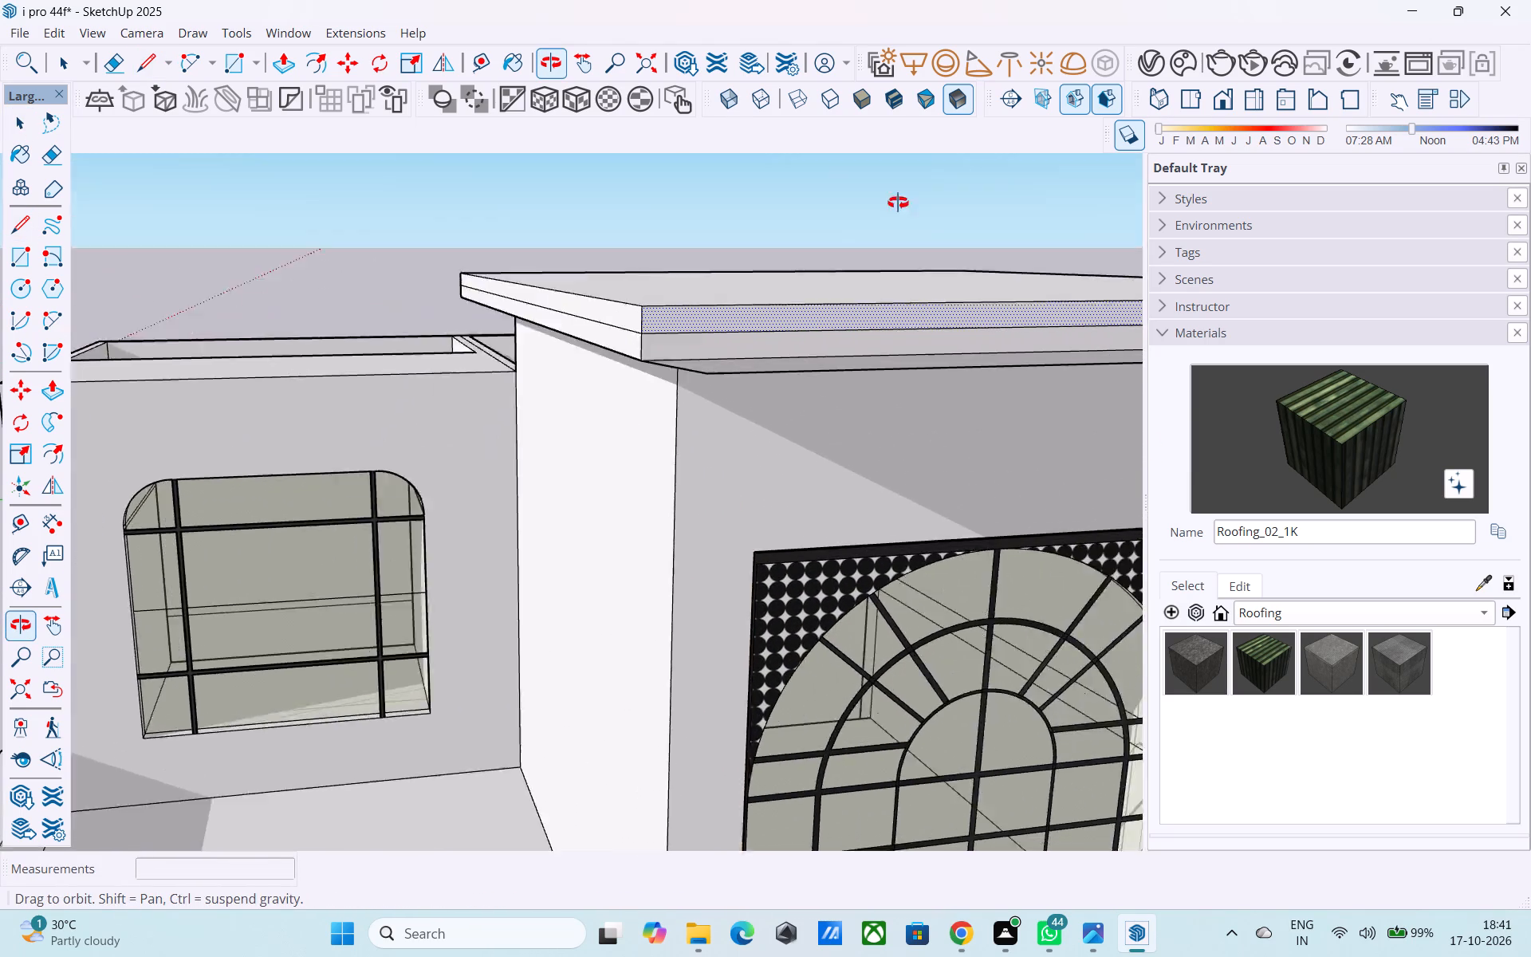
middle_drag(898, 203, 947, 178)
middle_drag(773, 305, 767, 294)
scroll(636, 305, up, 3)
click(632, 304)
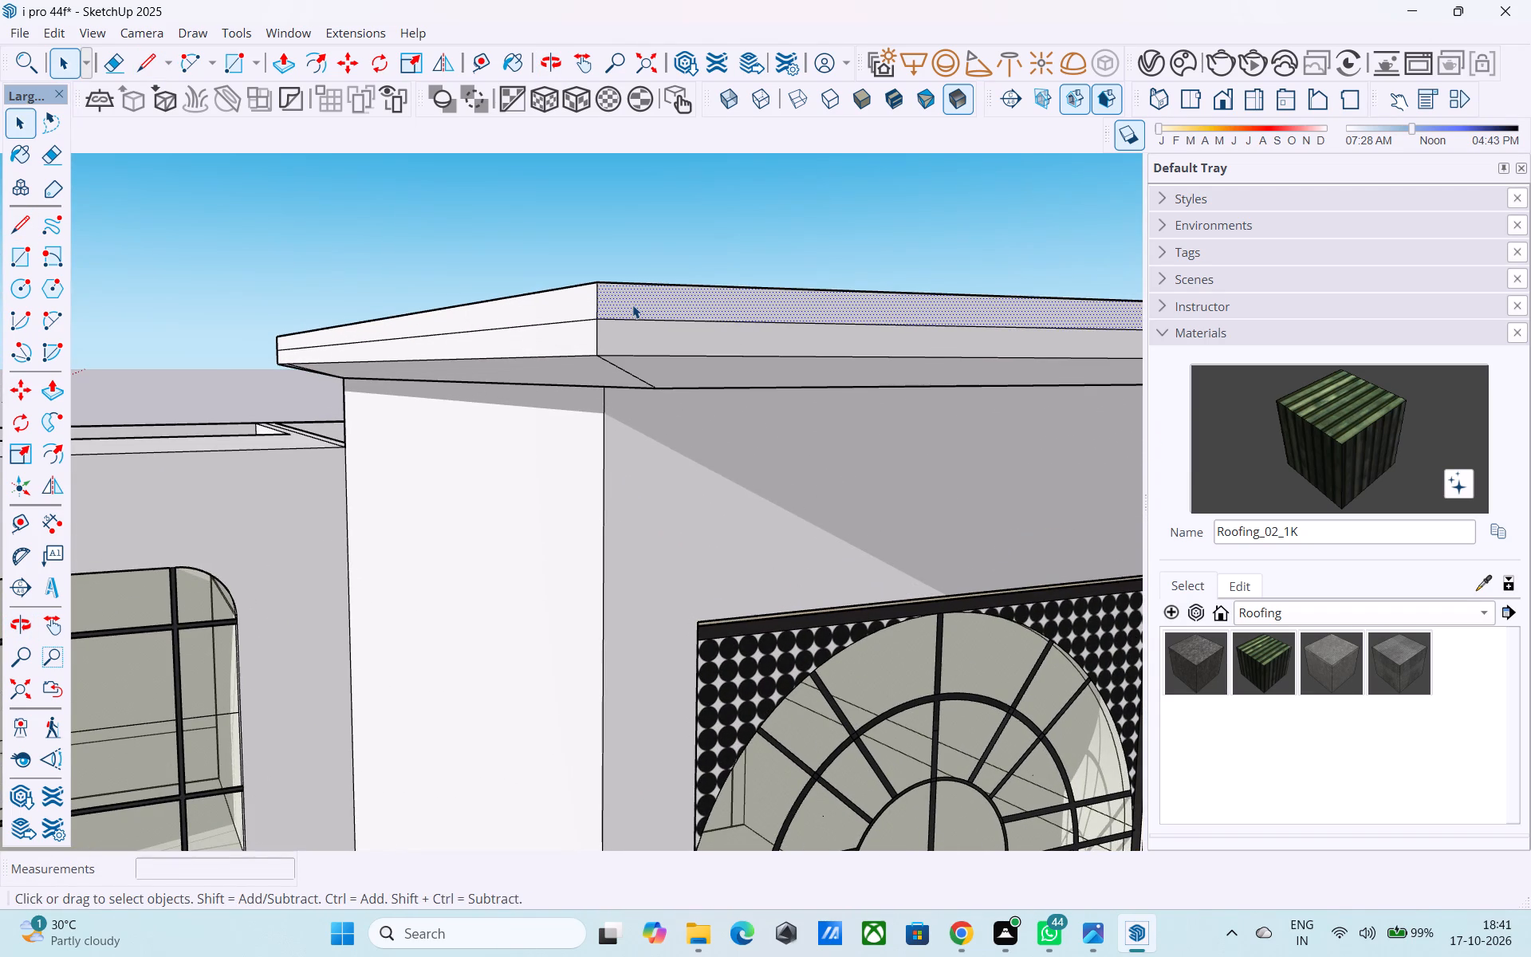
key(p)
click(632, 305)
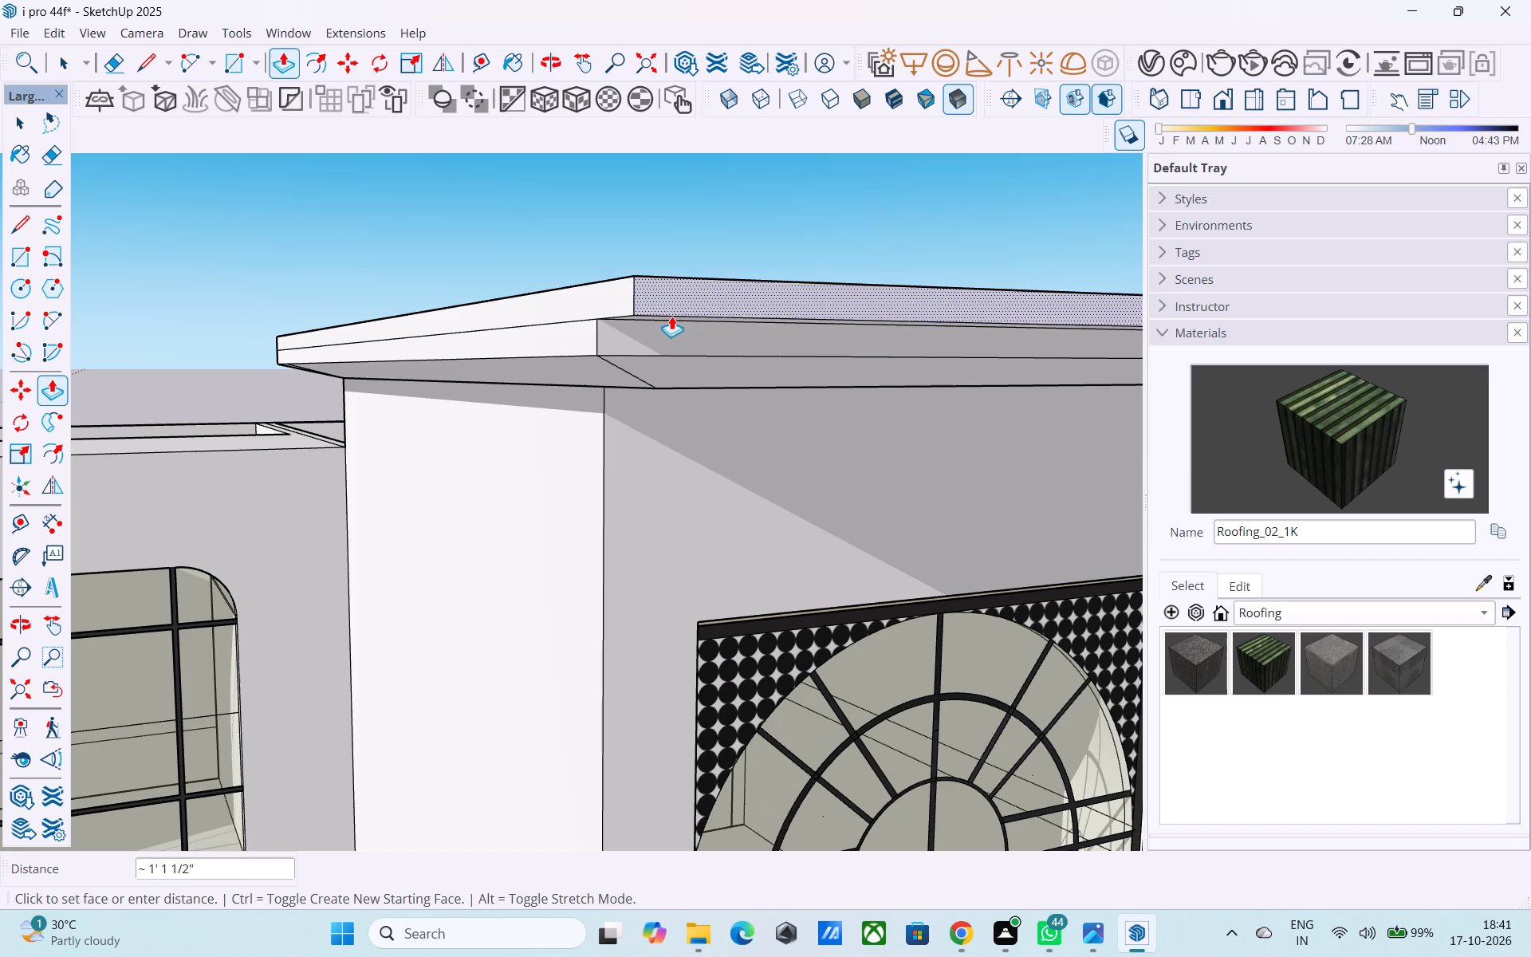
key(space)
click(659, 302)
key(p)
click(659, 302)
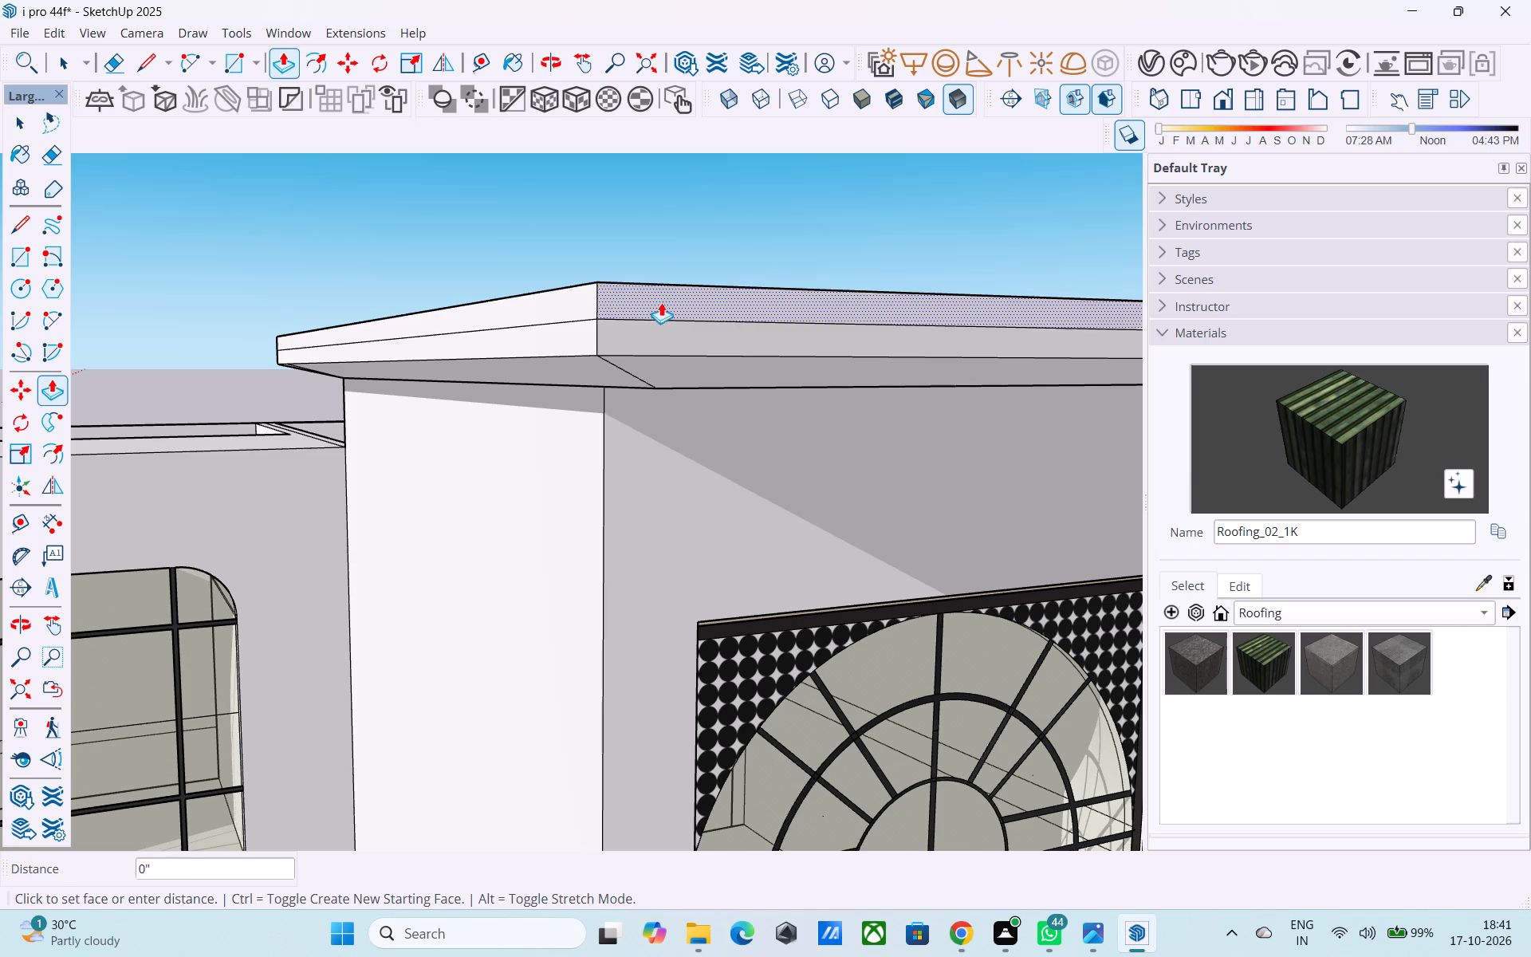
text(1')
key(Return)
key(space)
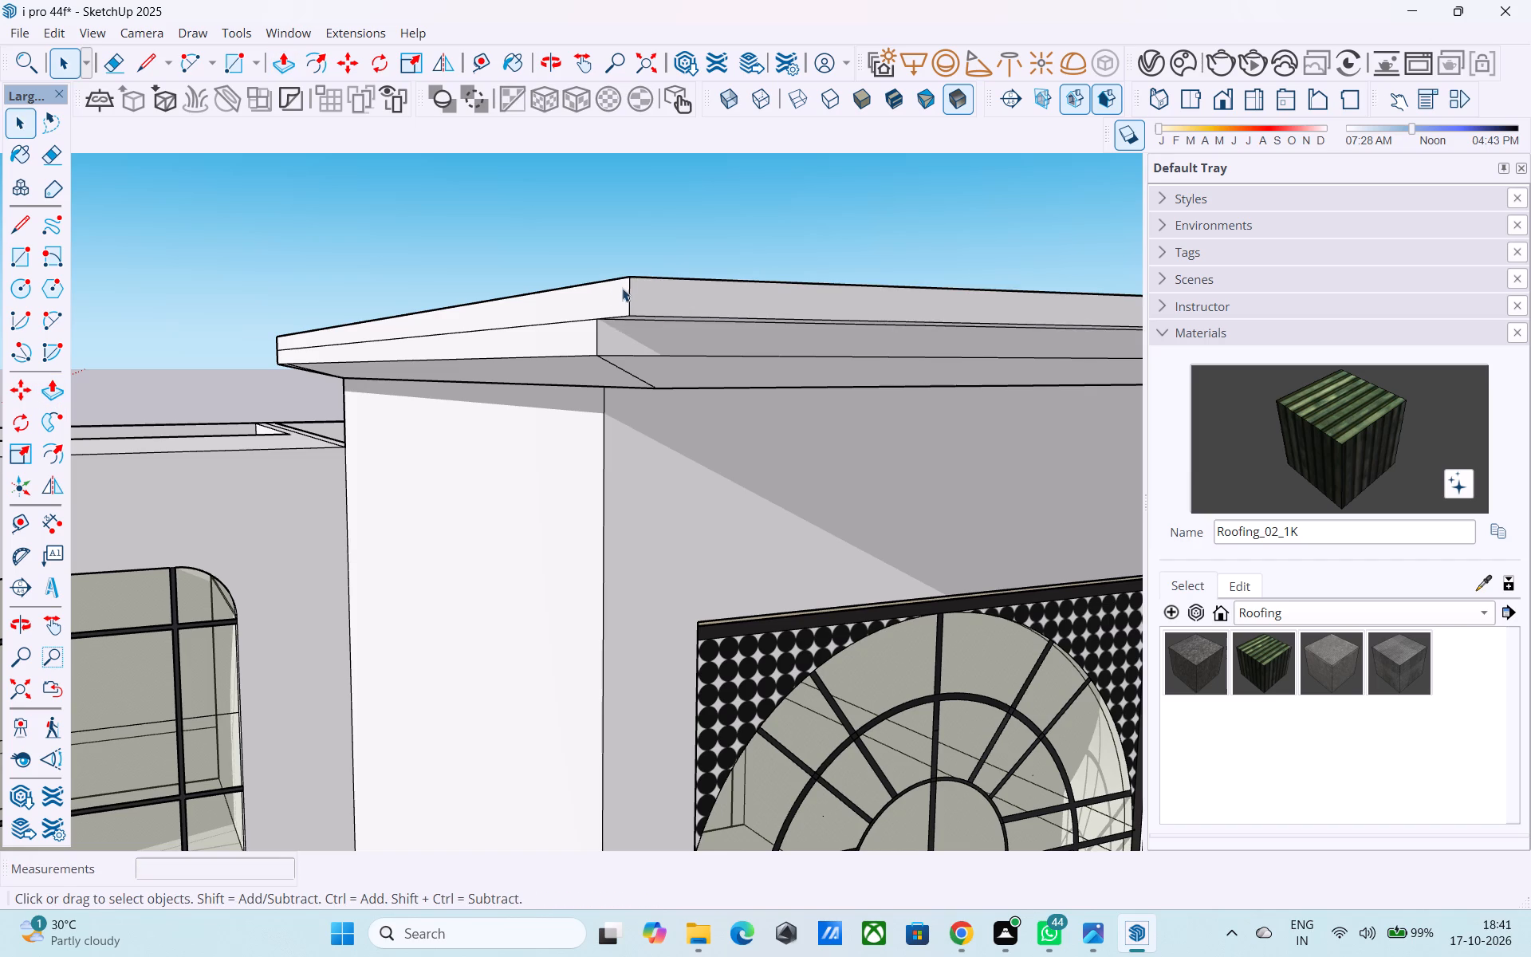
Pull the upper band of the roof slab's left side outward by the same 1'.
click(621, 286)
key(p)
double_click(621, 287)
key(space)
Draw a sloped line at the front left corner from the lower band's bottom corner to the projecting upper band's bottom corner.
middle_drag(612, 301, 617, 301)
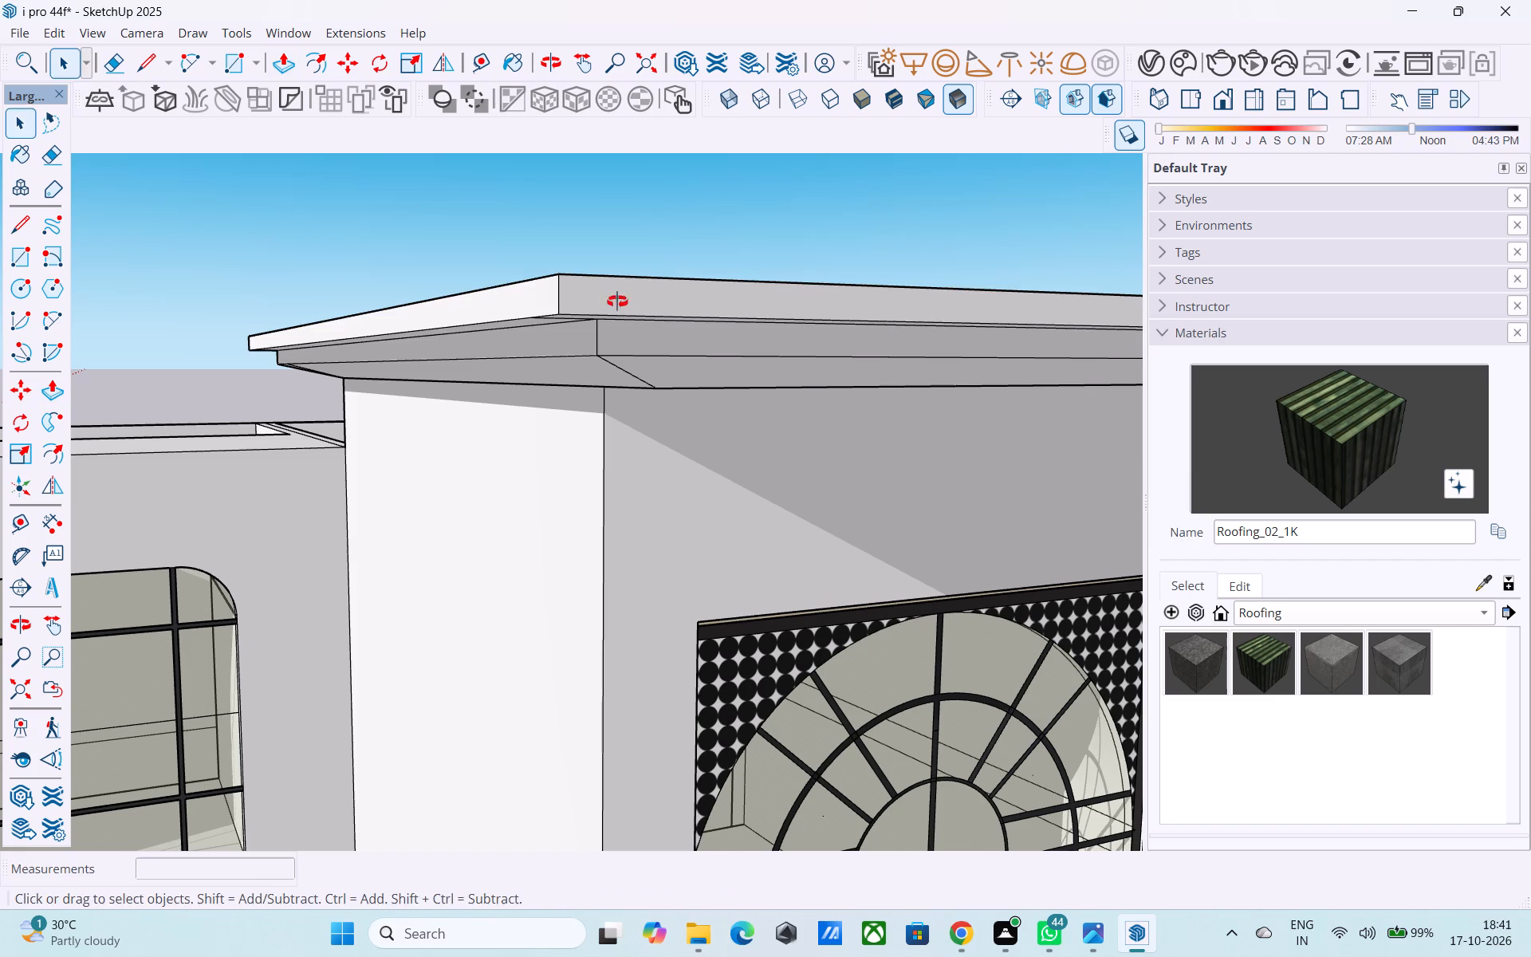
middle_drag(617, 301, 395, 312)
middle_drag(573, 364, 527, 367)
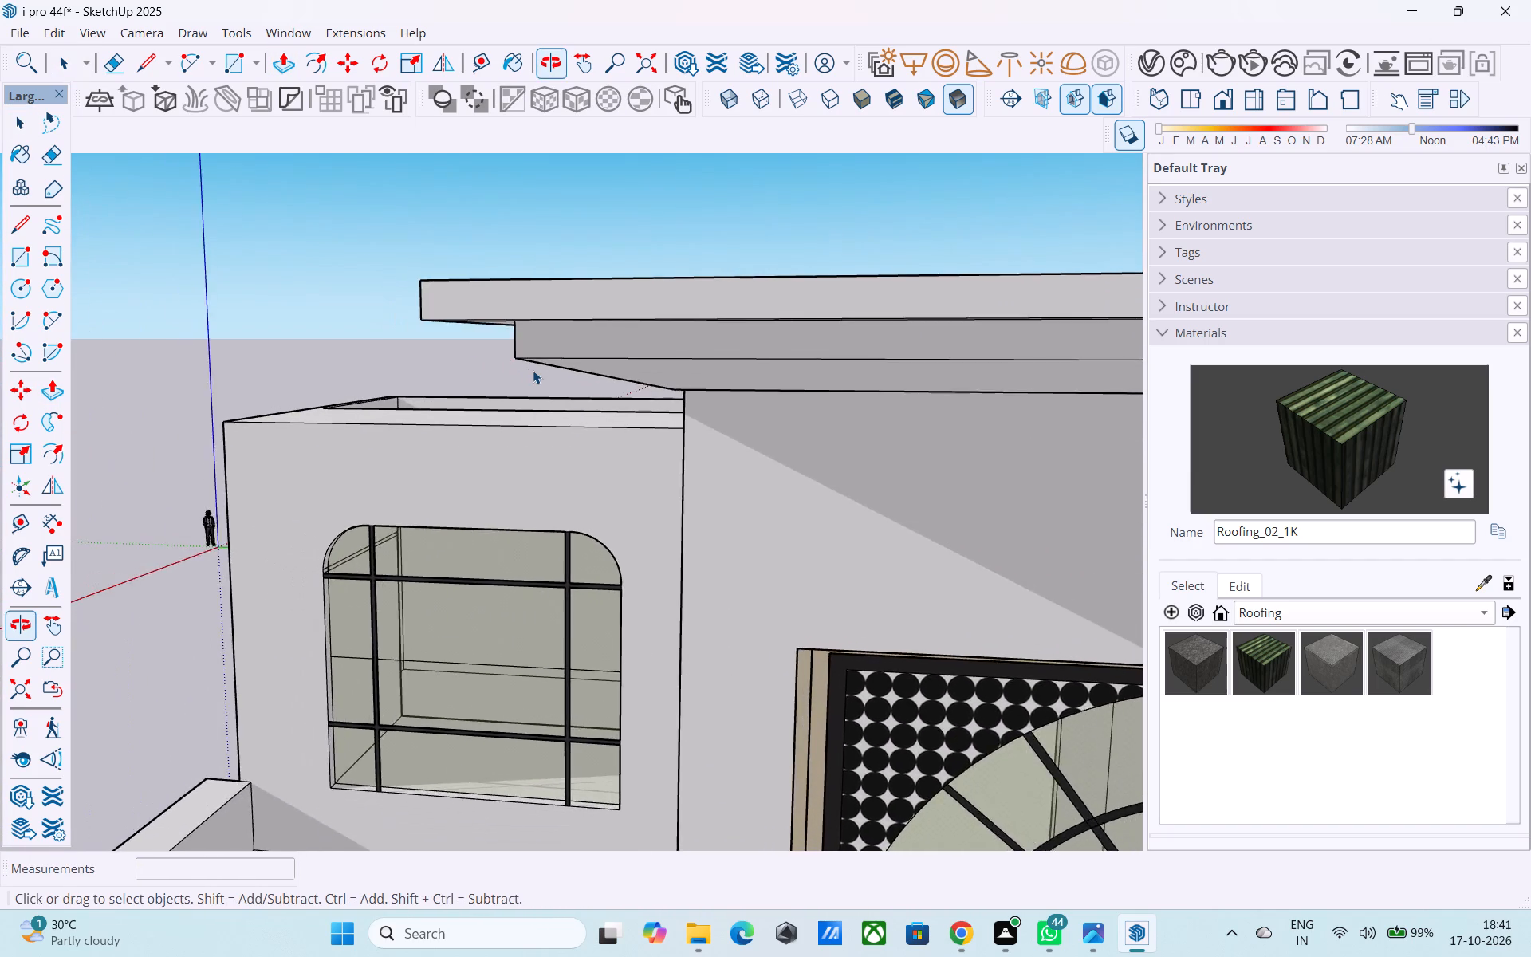
scroll(533, 370, up, 1)
key(l)
click(485, 343)
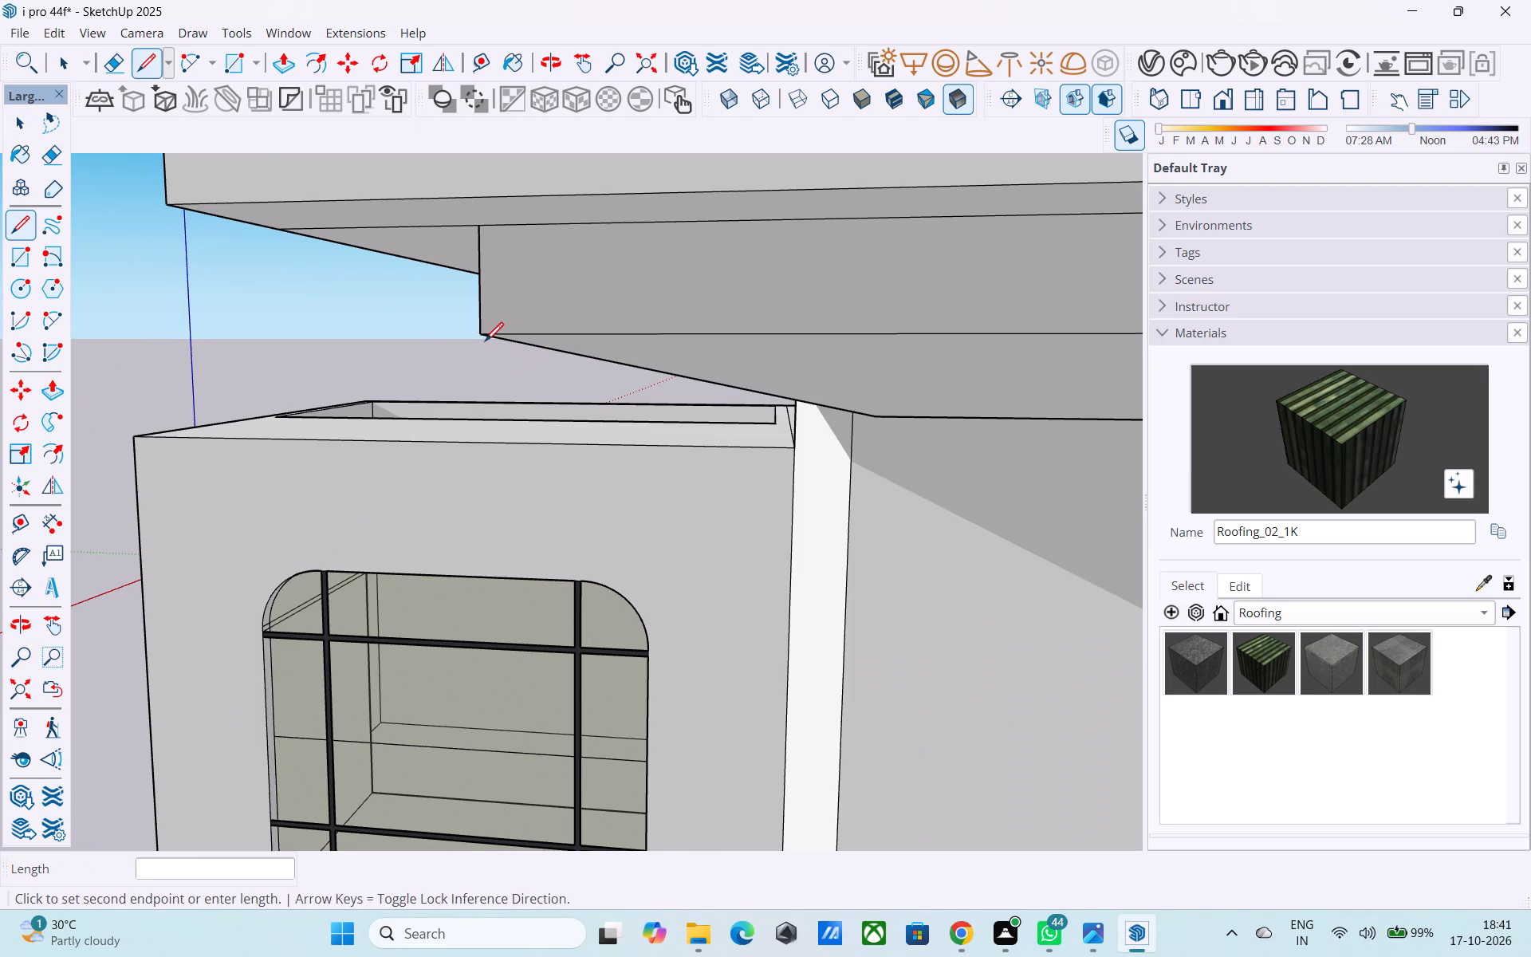
shift+middle_drag(486, 335, 610, 404)
key(l)
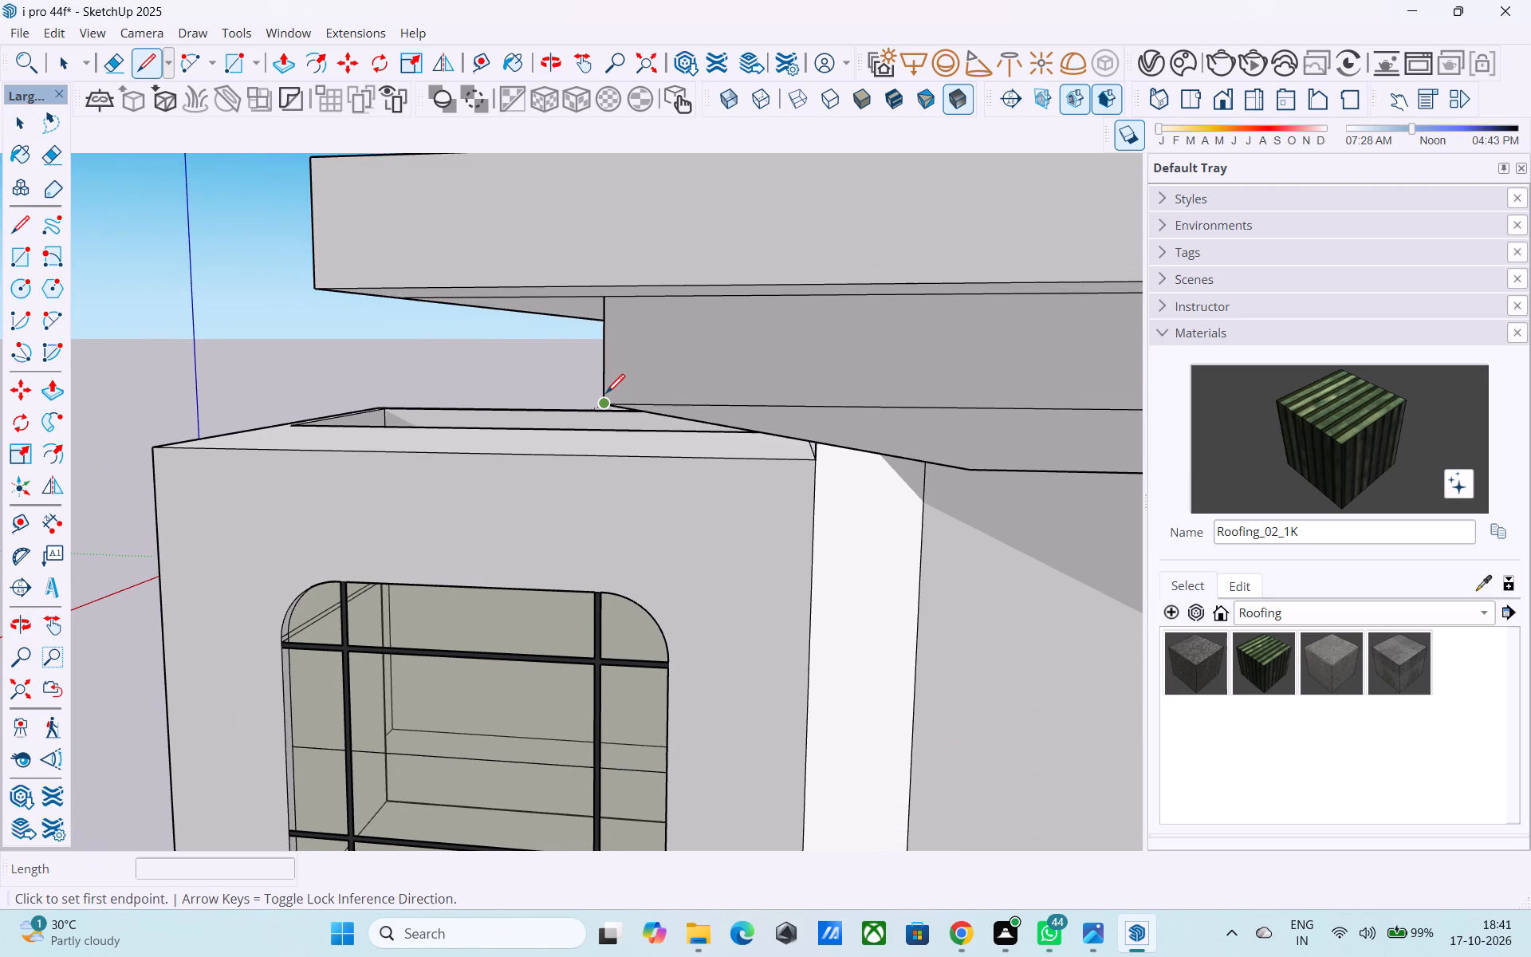
click(616, 404)
key(l)
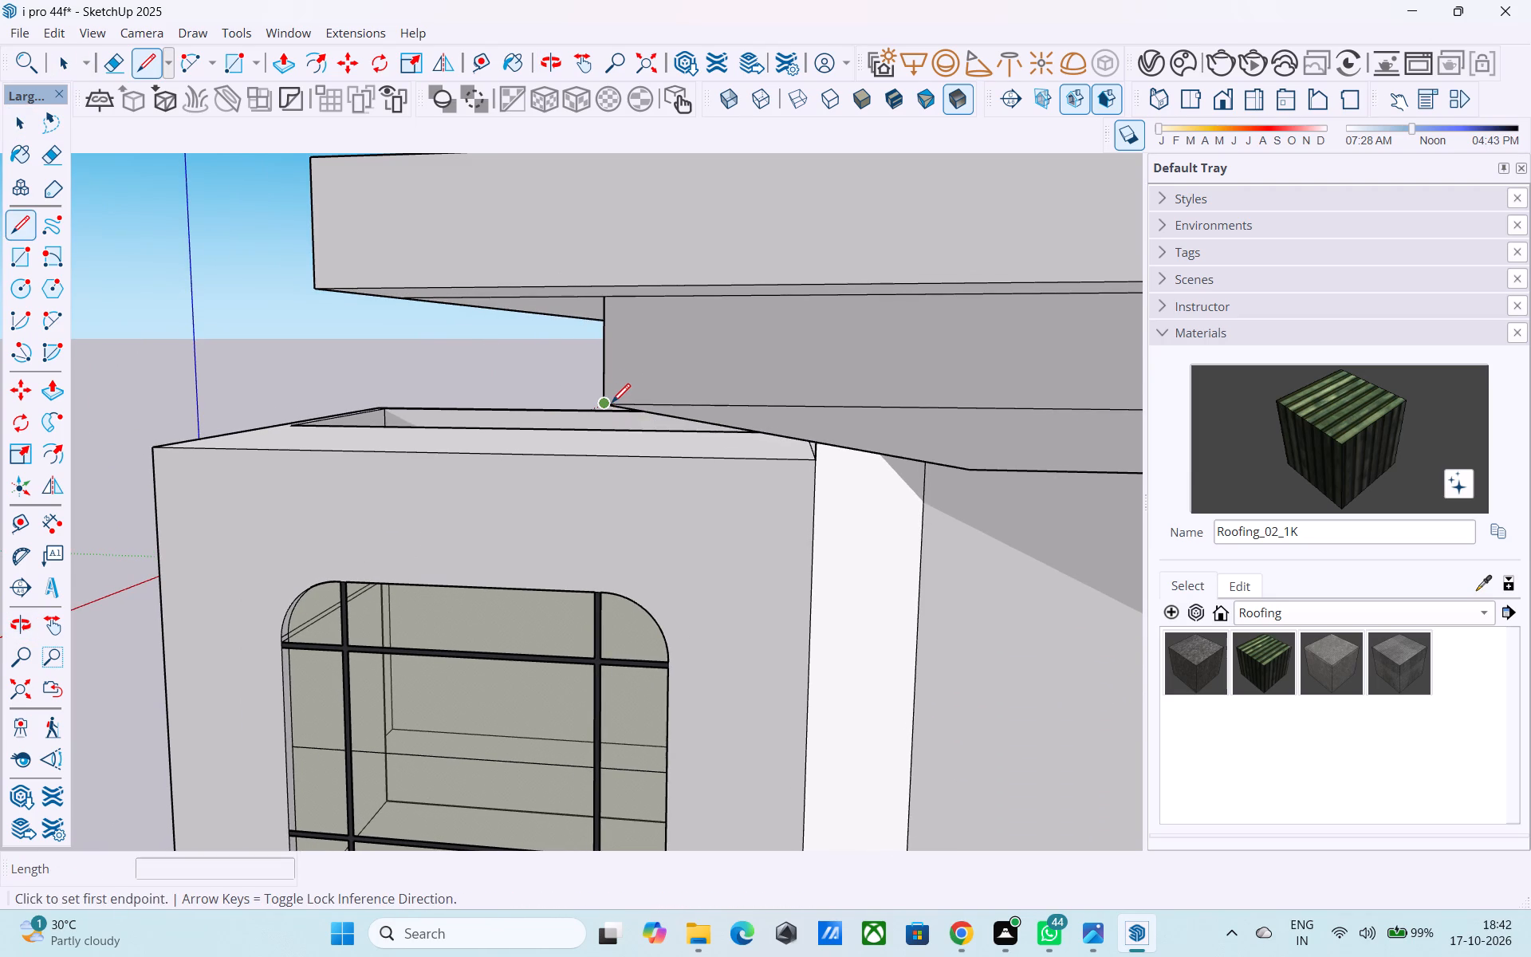
click(612, 404)
click(315, 283)
Pull the upper band of the roof slab's right side outward by the same 1'.
scroll(314, 305, down, 3)
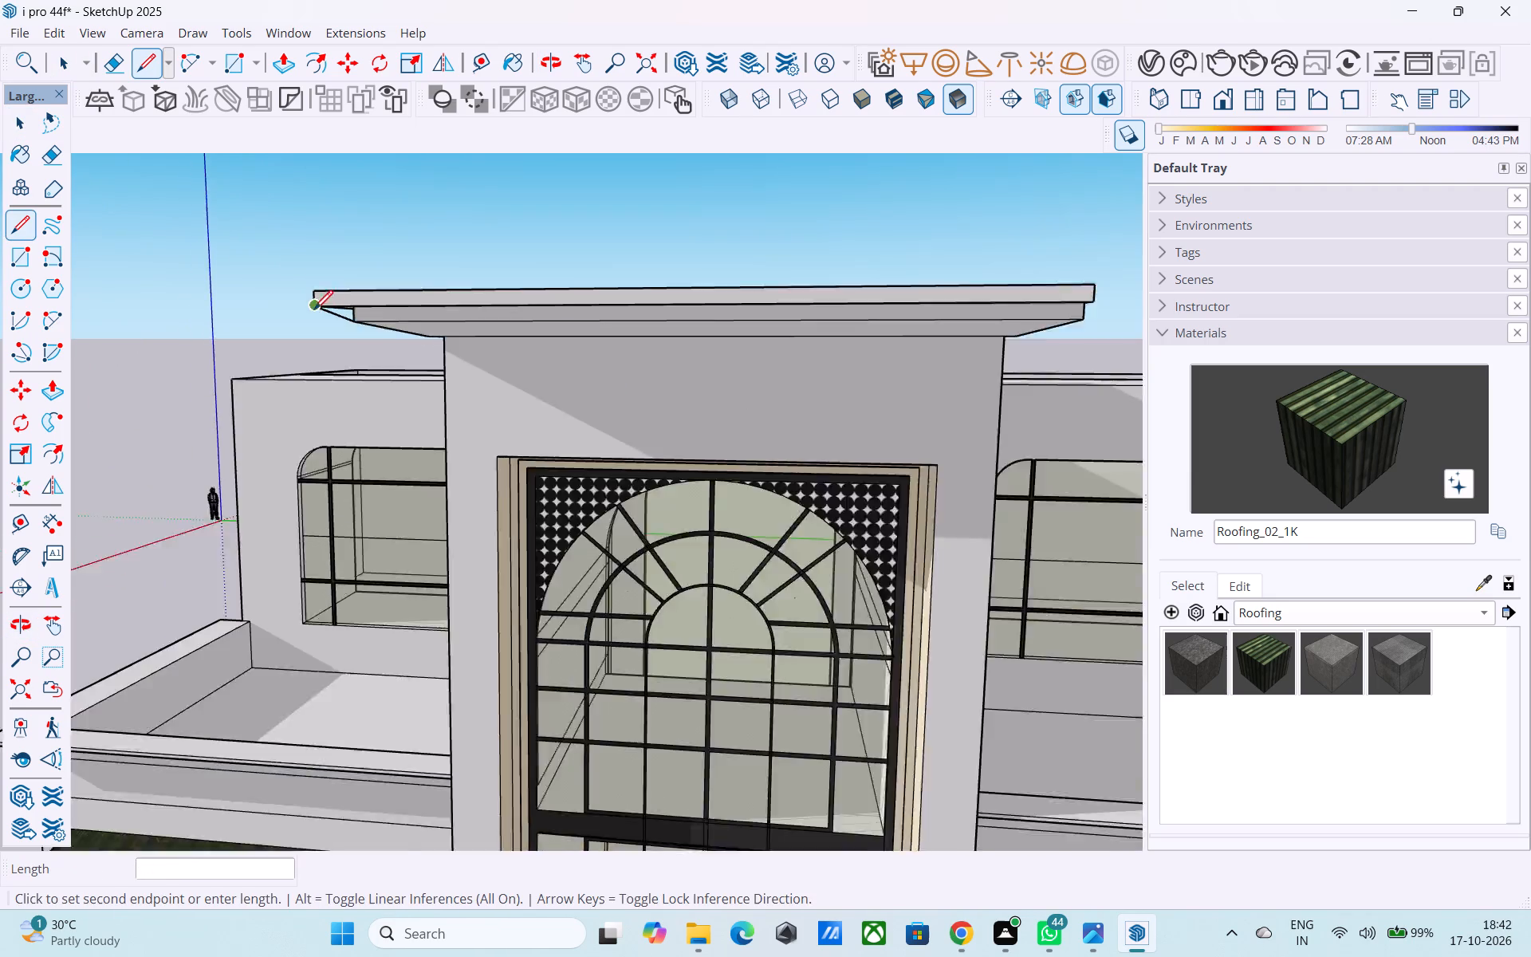
scroll(314, 311, down, 6)
scroll(699, 317, up, 6)
shift+middle_drag(478, 340, 541, 272)
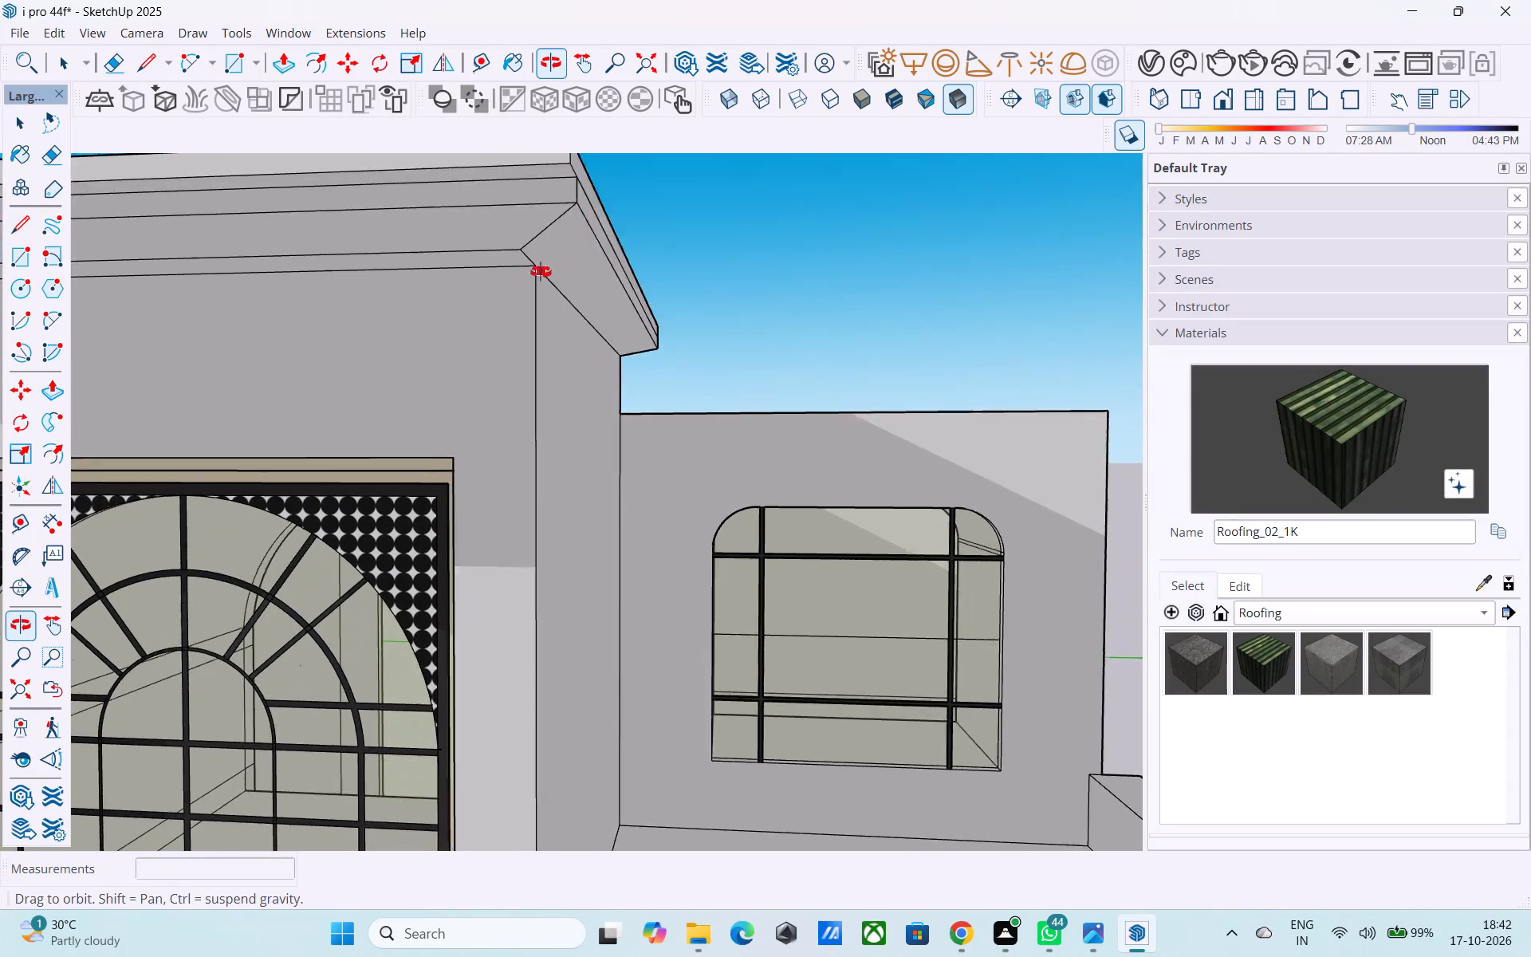
shift+middle_drag(541, 272, 537, 313)
key(space)
click(572, 242)
key(p)
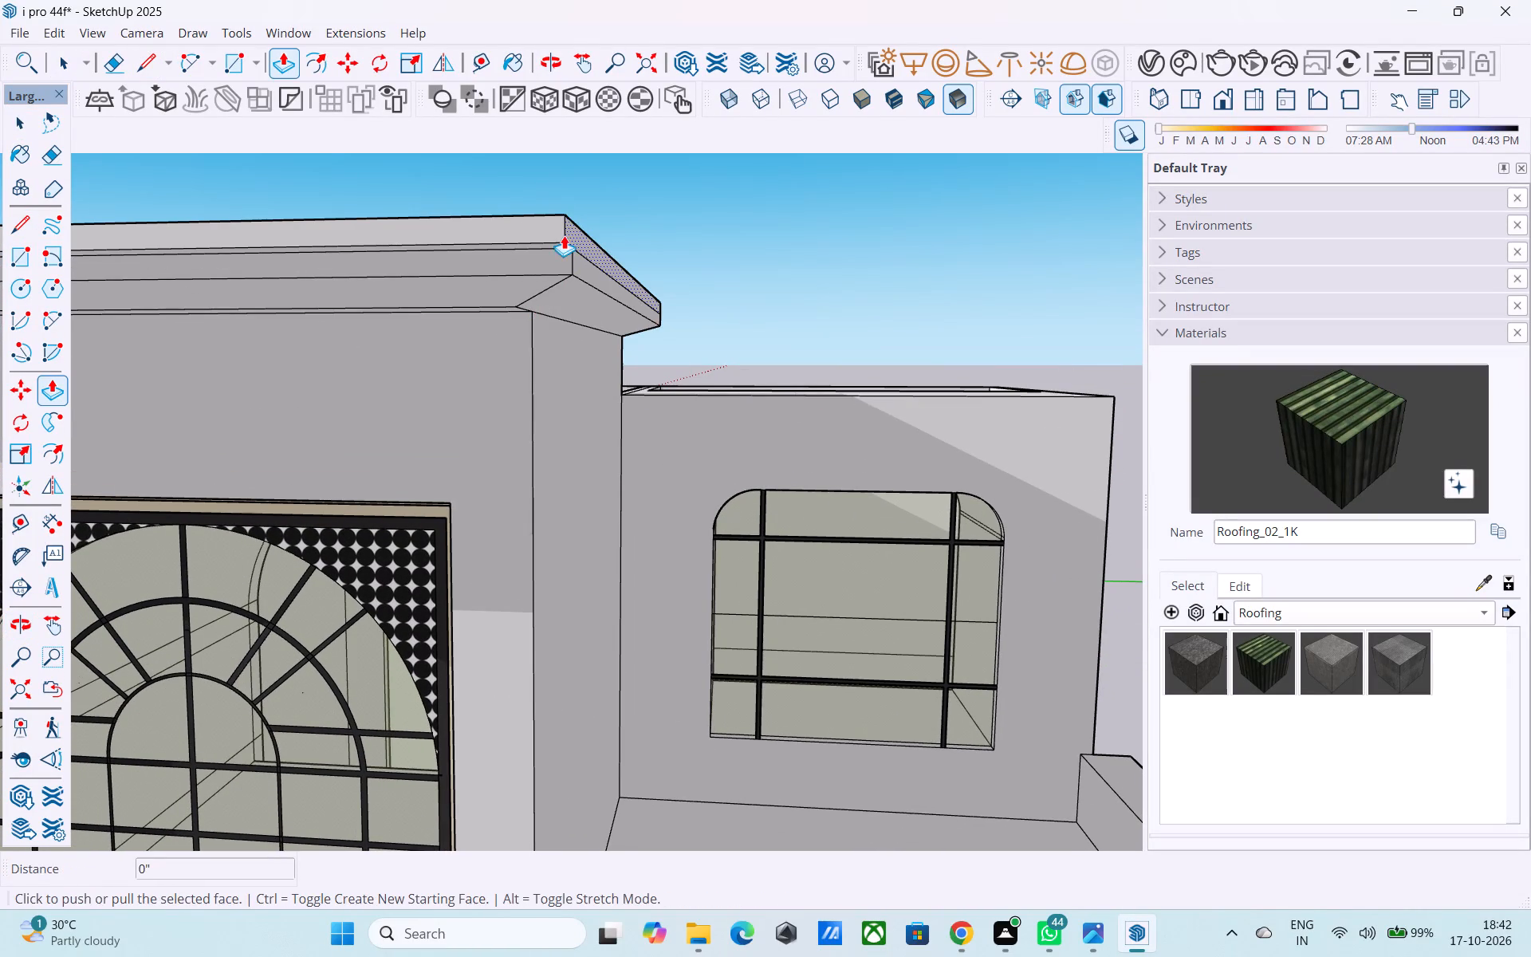
double_click(572, 225)
Draw a sloped line about 1' 6" long at the front right corner, joining the lower band's bottom corner to the upper band's.
middle_drag(578, 277, 556, 283)
key(l)
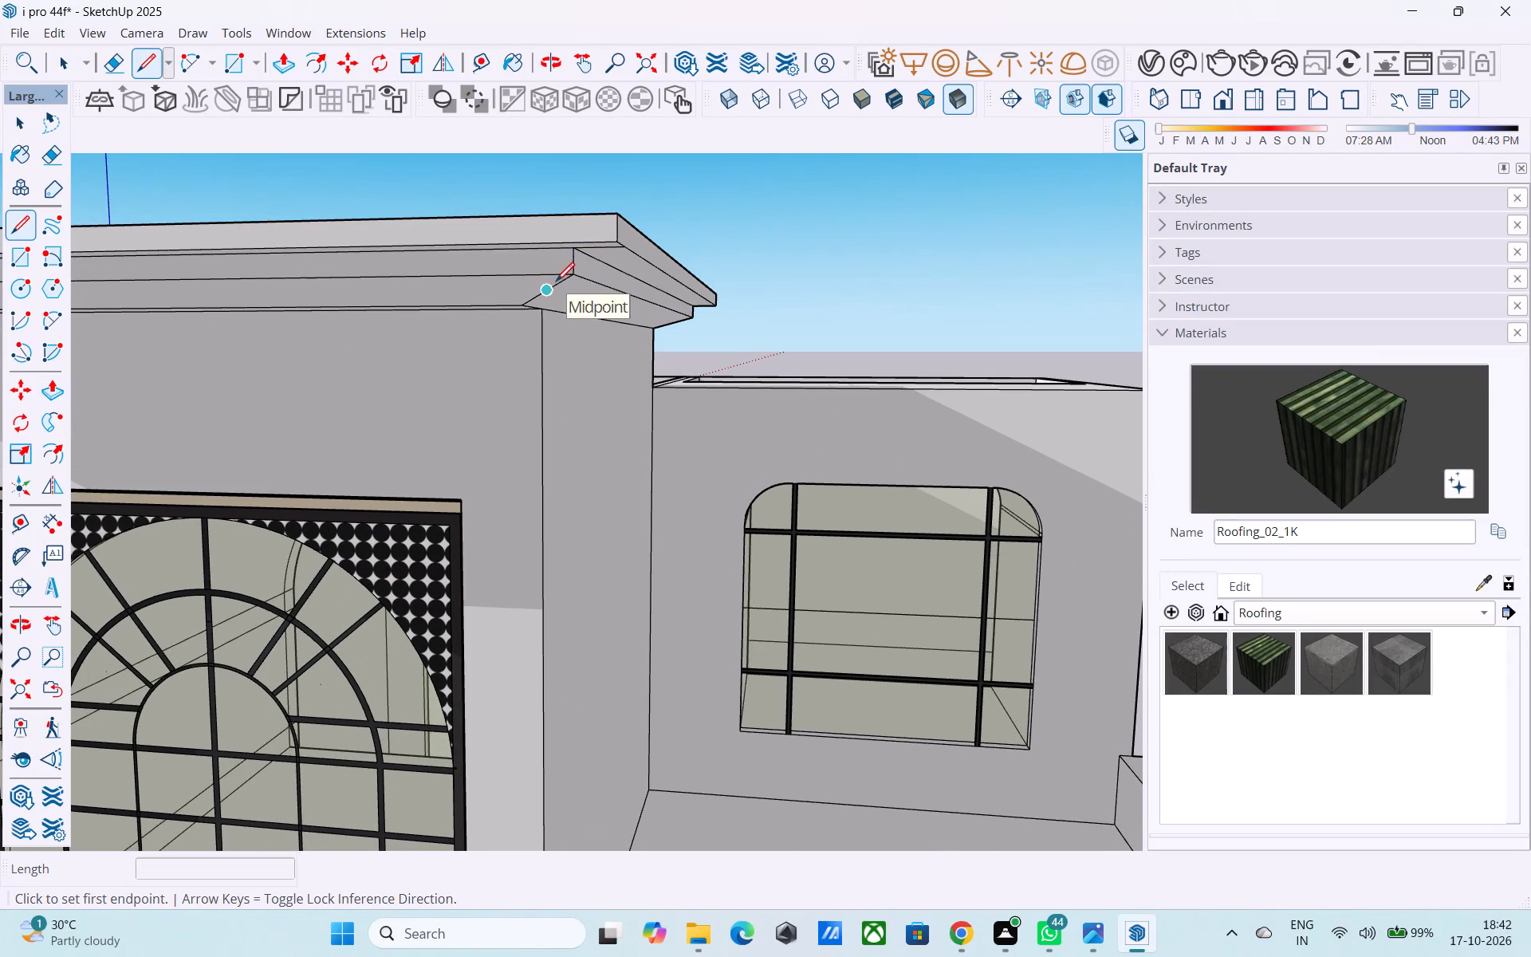
scroll(557, 283, up, 1)
click(570, 278)
click(618, 242)
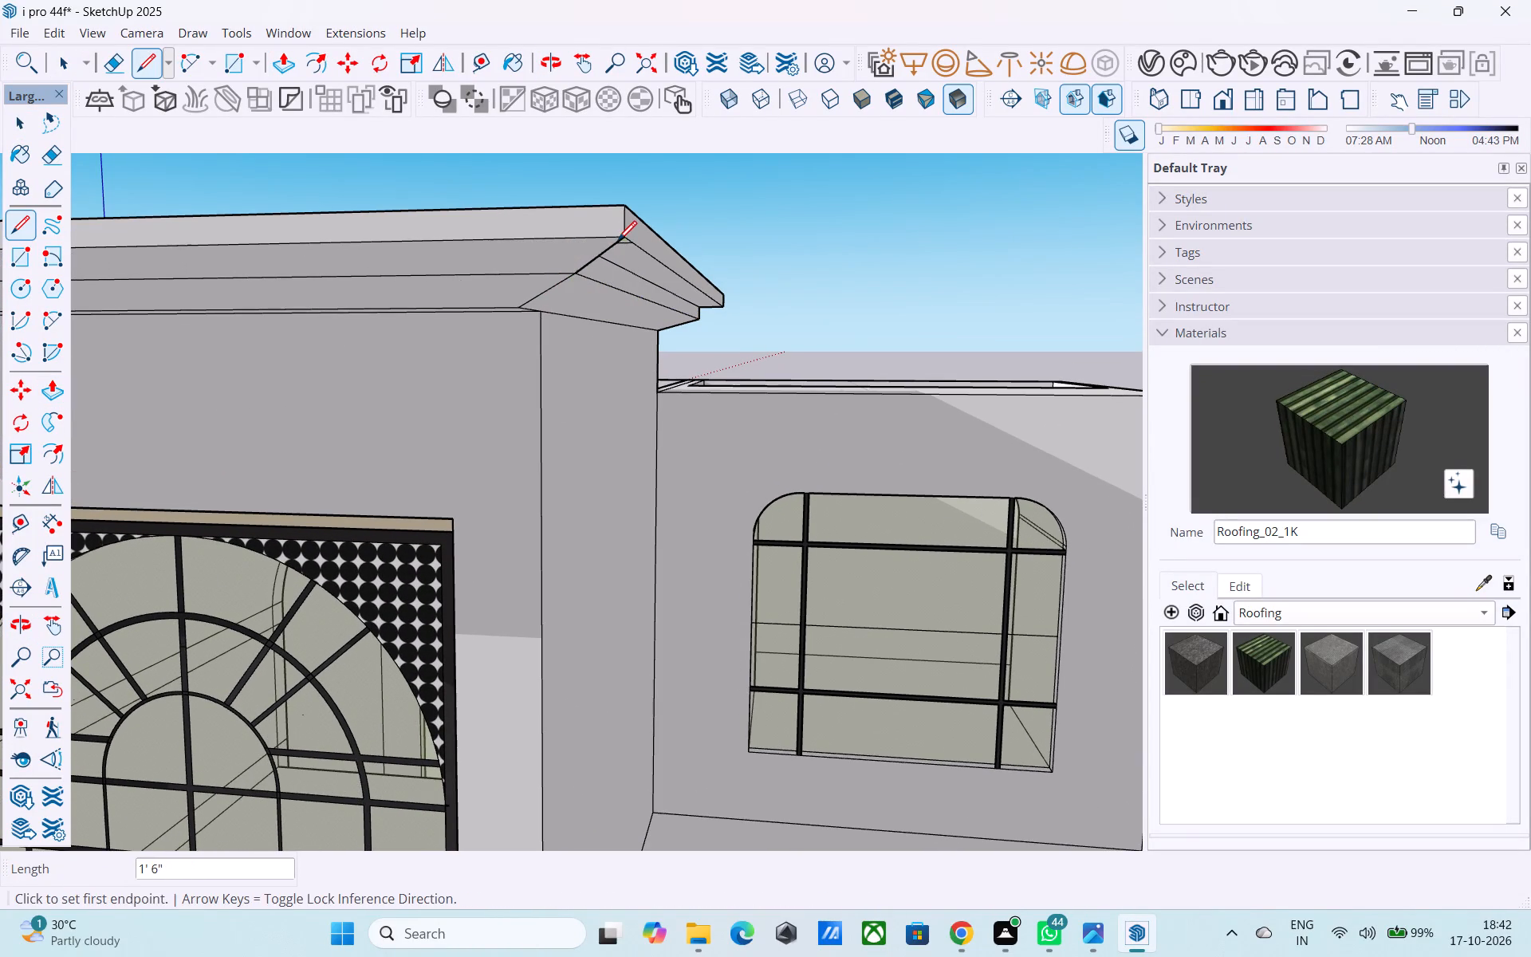
Pull the upper band of the roof slab's rear face outward by the same 1'.
middle_drag(617, 242, 340, 242)
scroll(316, 242, down, 4)
middle_drag(695, 310, 275, 314)
scroll(415, 305, down, 2)
middle_drag(665, 305, 431, 355)
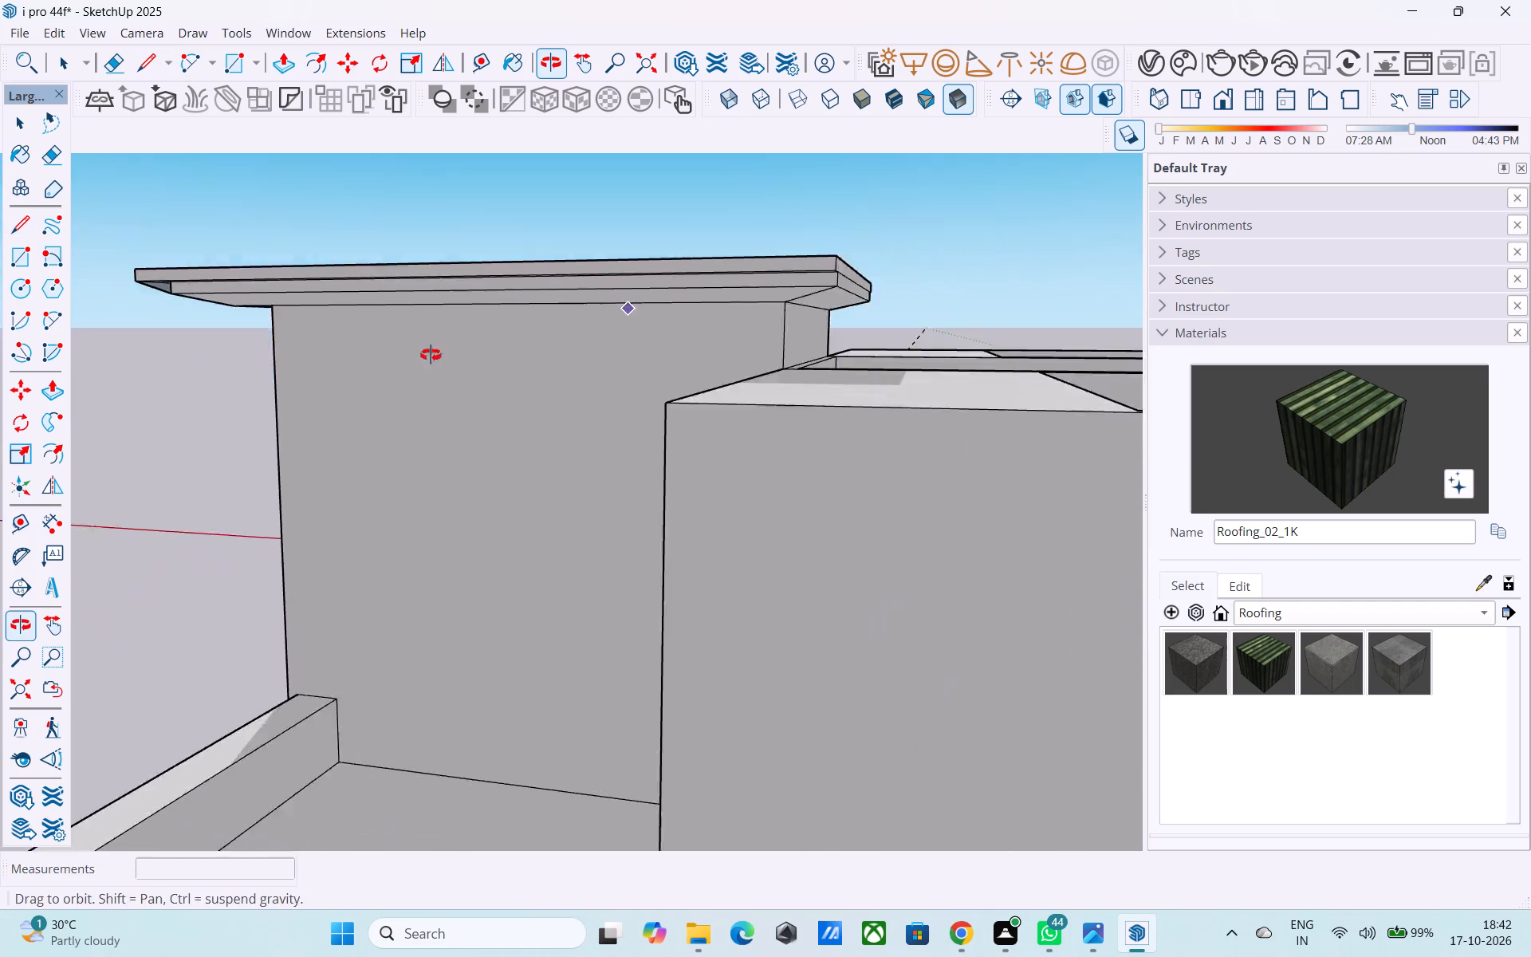
middle_drag(431, 355, 218, 404)
scroll(379, 375, up, 10)
key(space)
click(380, 352)
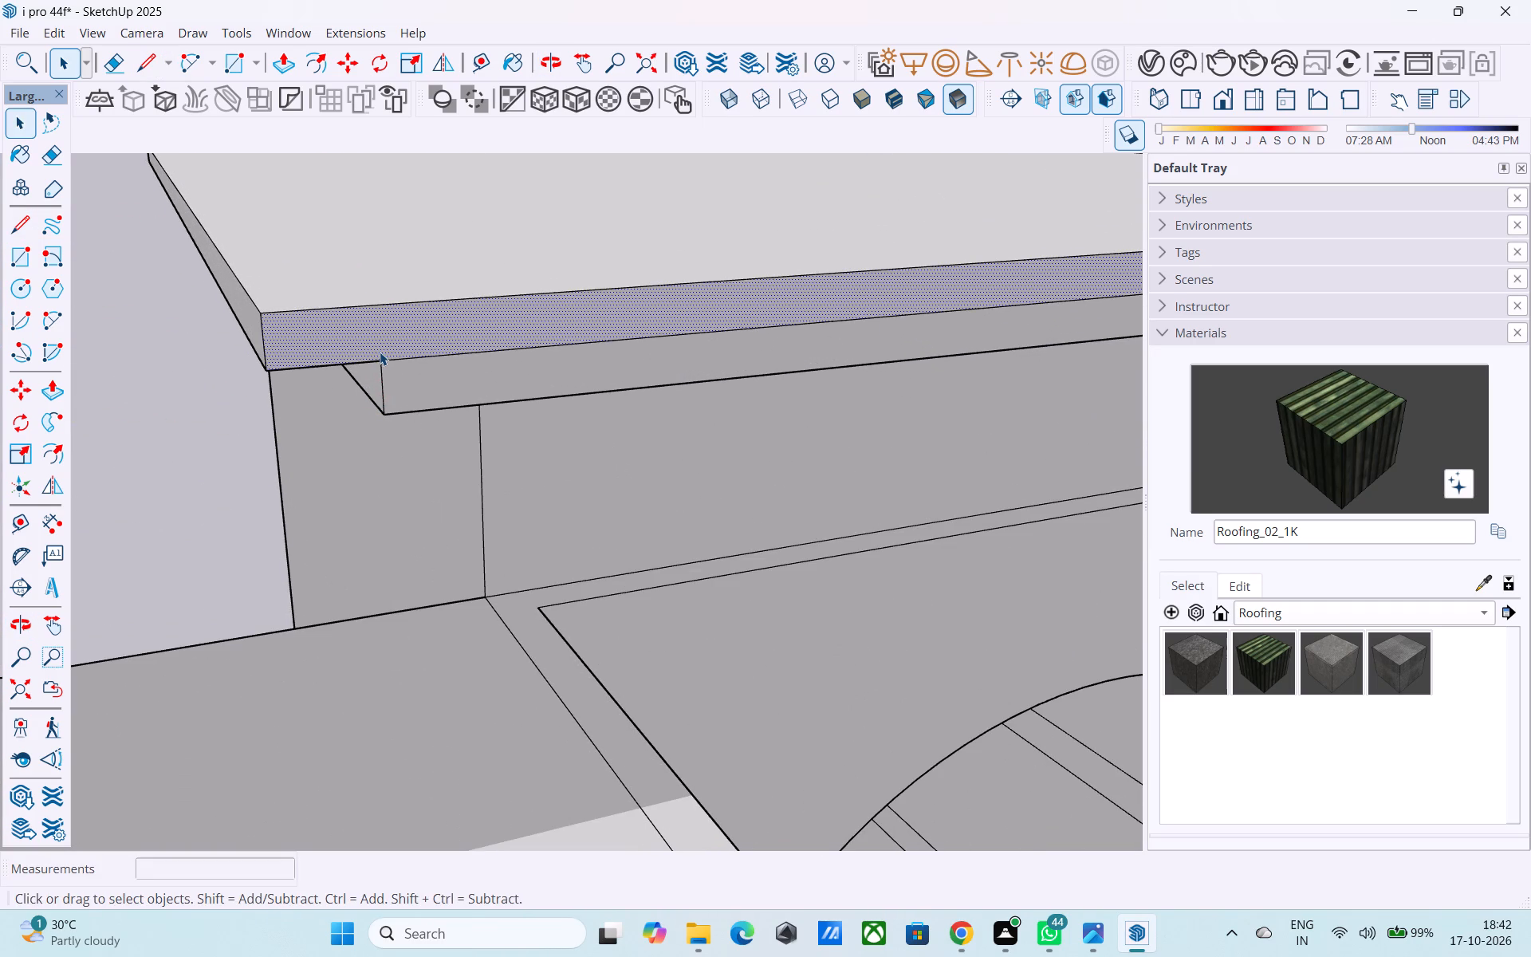
key(p)
double_click(380, 352)
Draw a sloped line about 1' 6" long at the rear right corner, joining the lower band's bottom corner to the upper band's.
middle_drag(380, 352, 573, 352)
key(space)
scroll(560, 363, down, 1)
shift+middle_drag(560, 363, 731, 394)
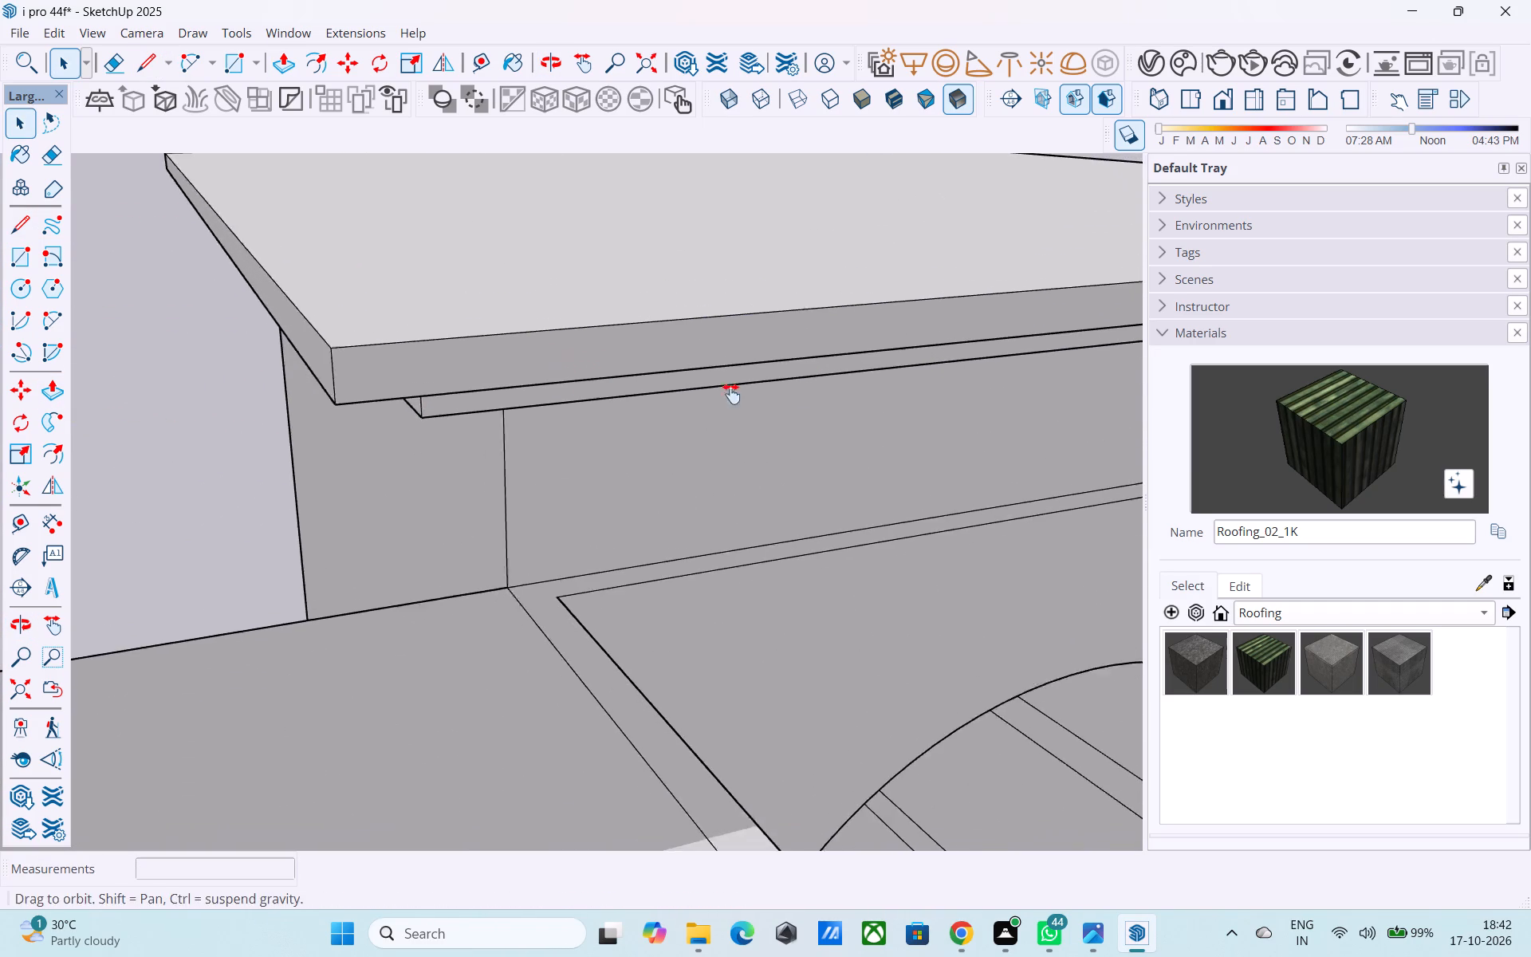
shift+middle_drag(731, 394, 896, 396)
middle_drag(699, 395, 875, 212)
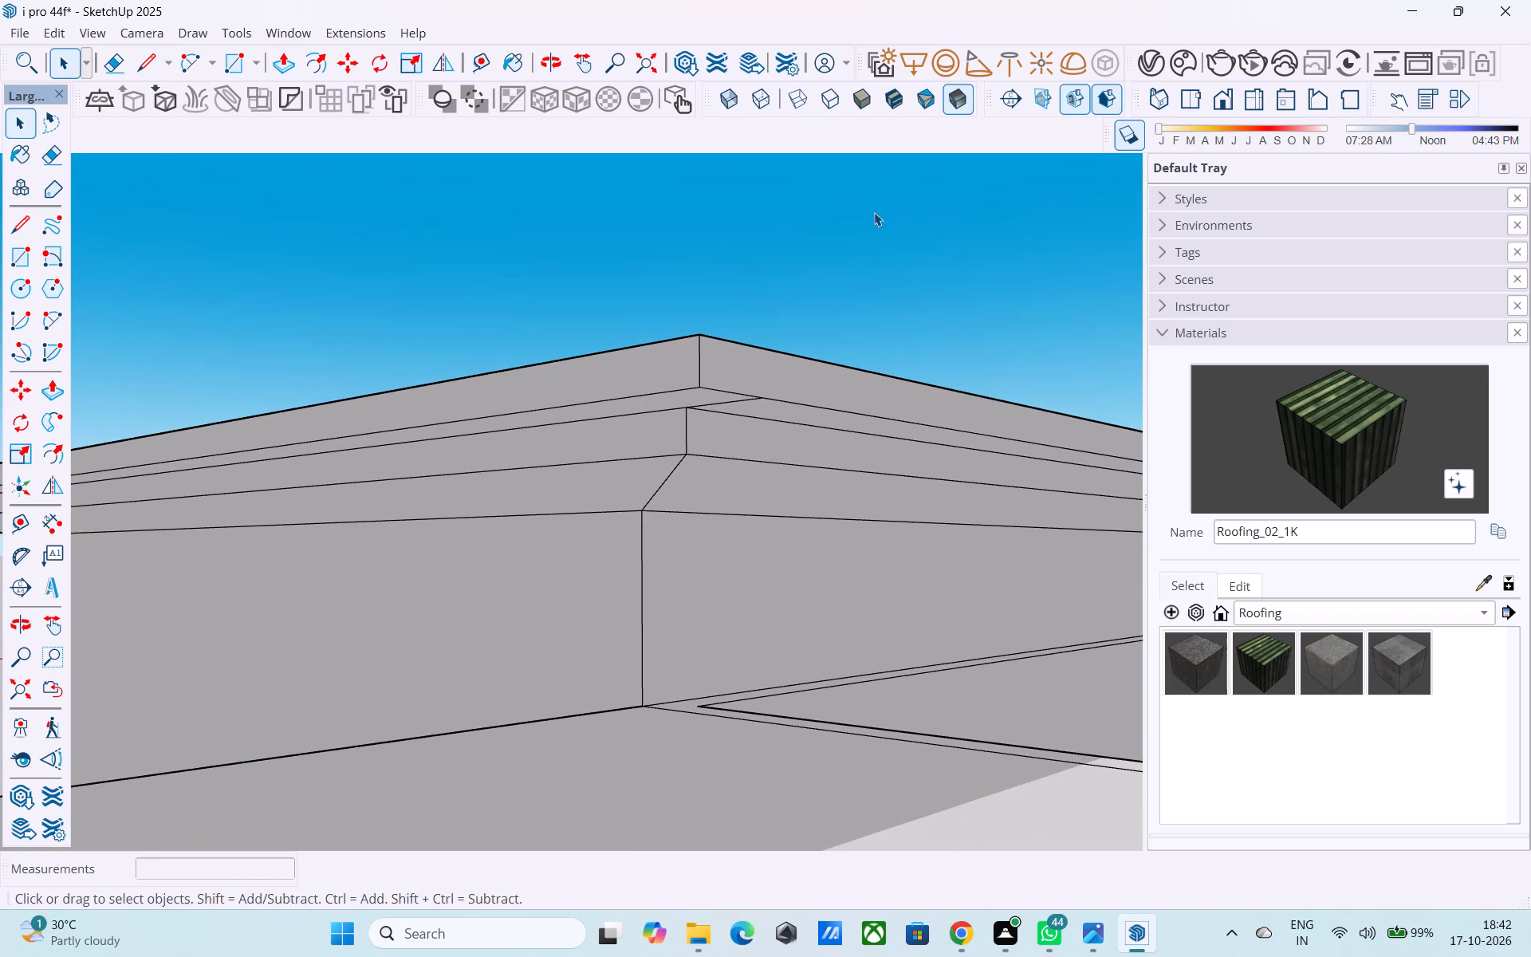
key(l)
click(691, 448)
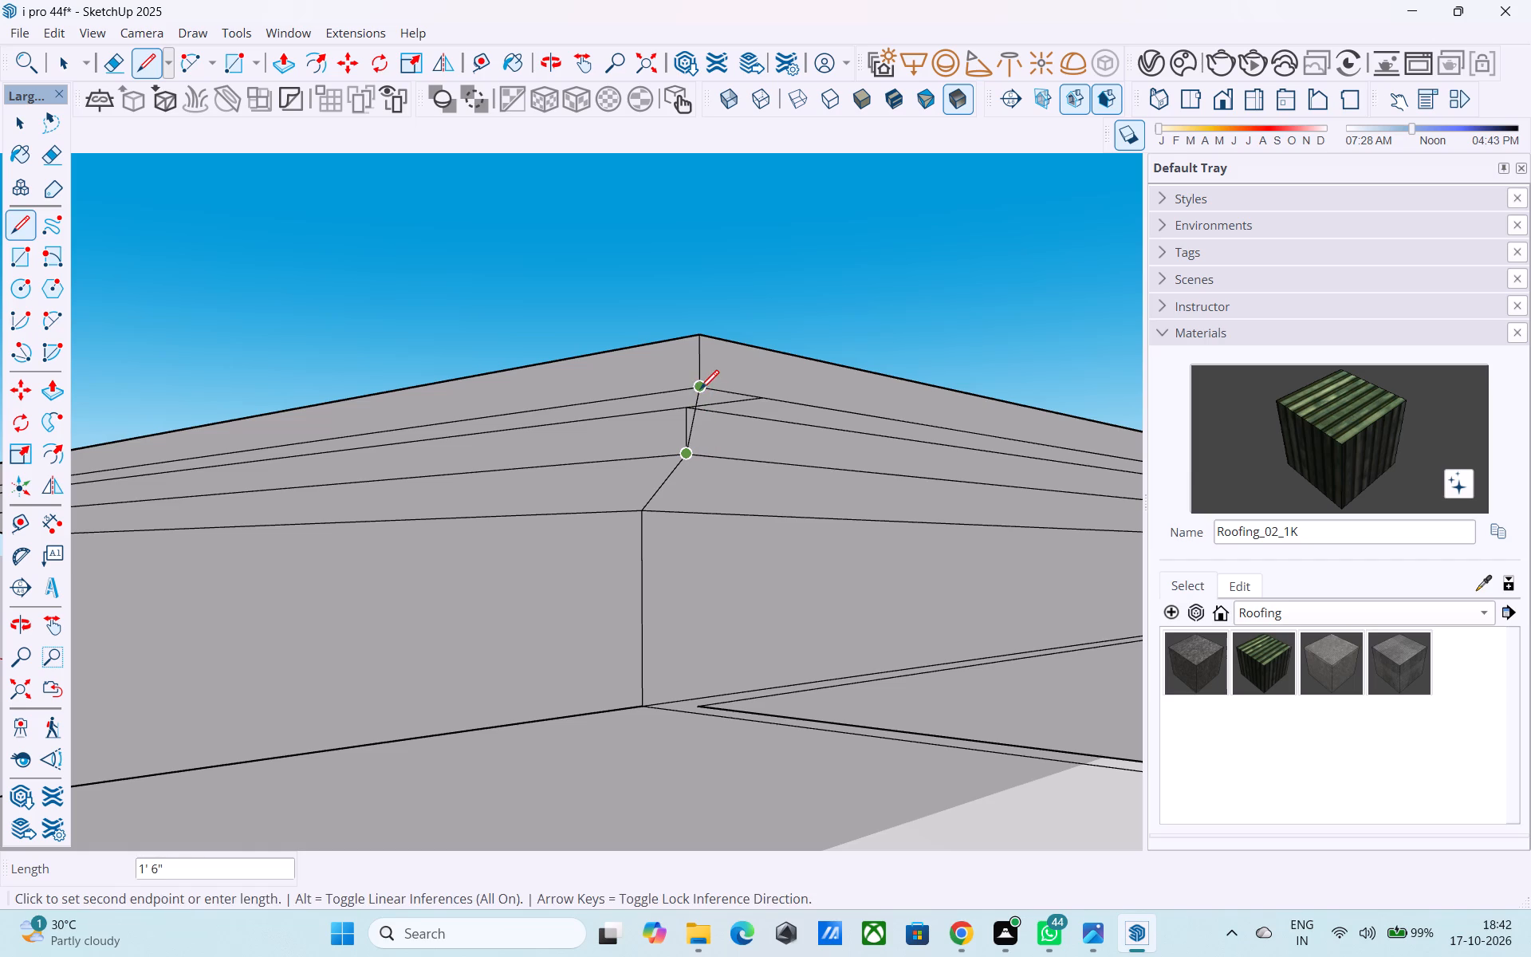
click(700, 391)
scroll(705, 394, down, 5)
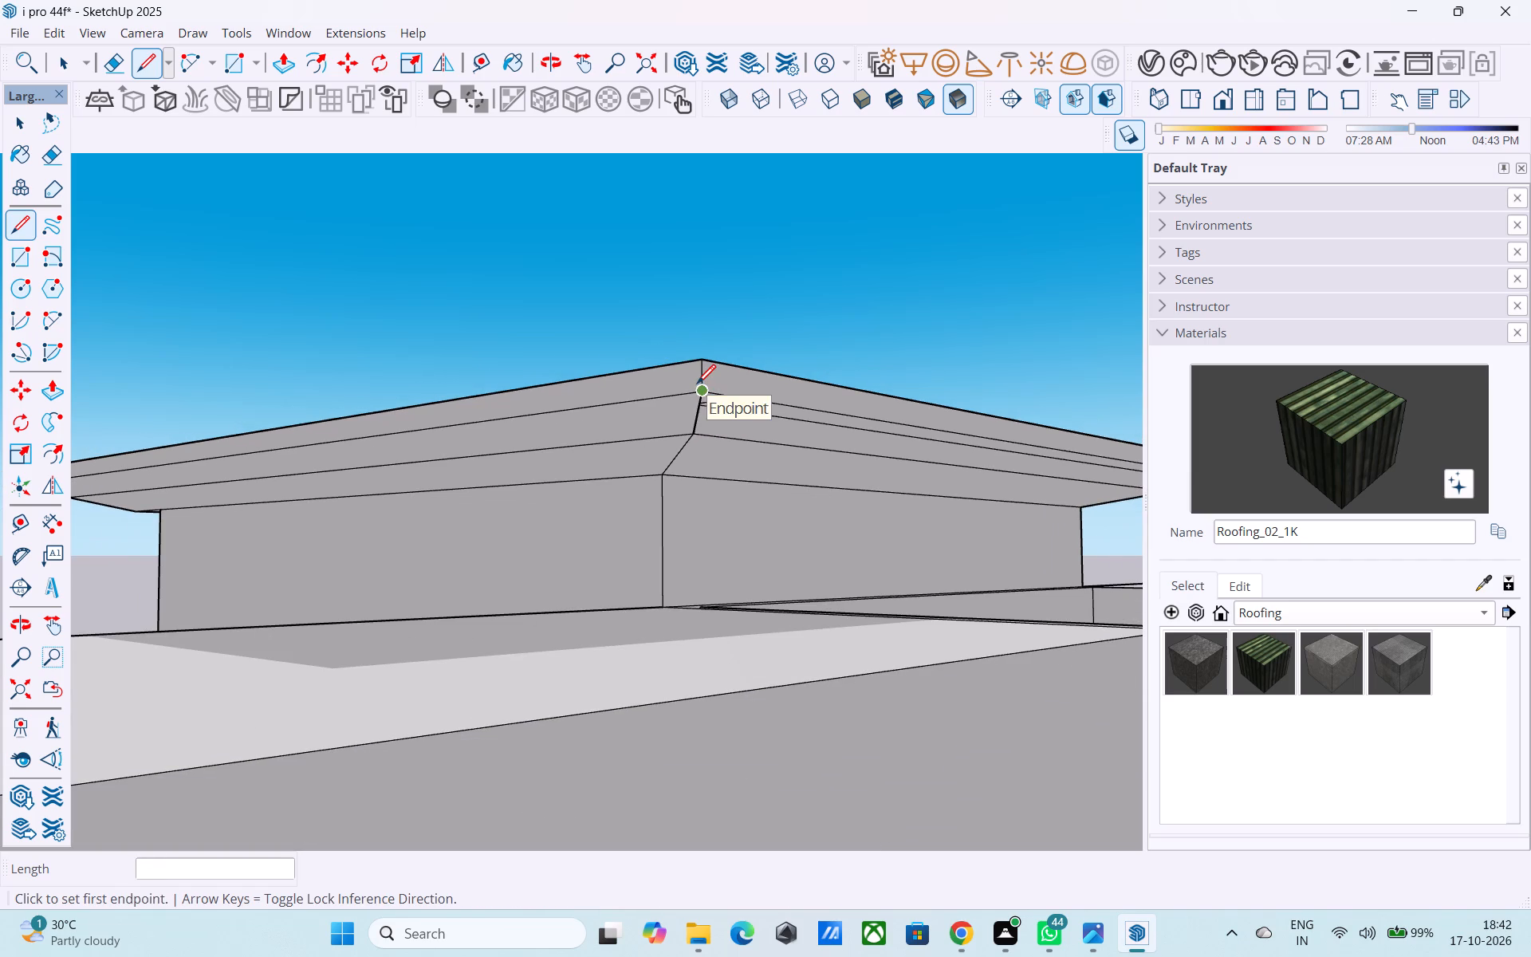
middle_drag(703, 380, 641, 395)
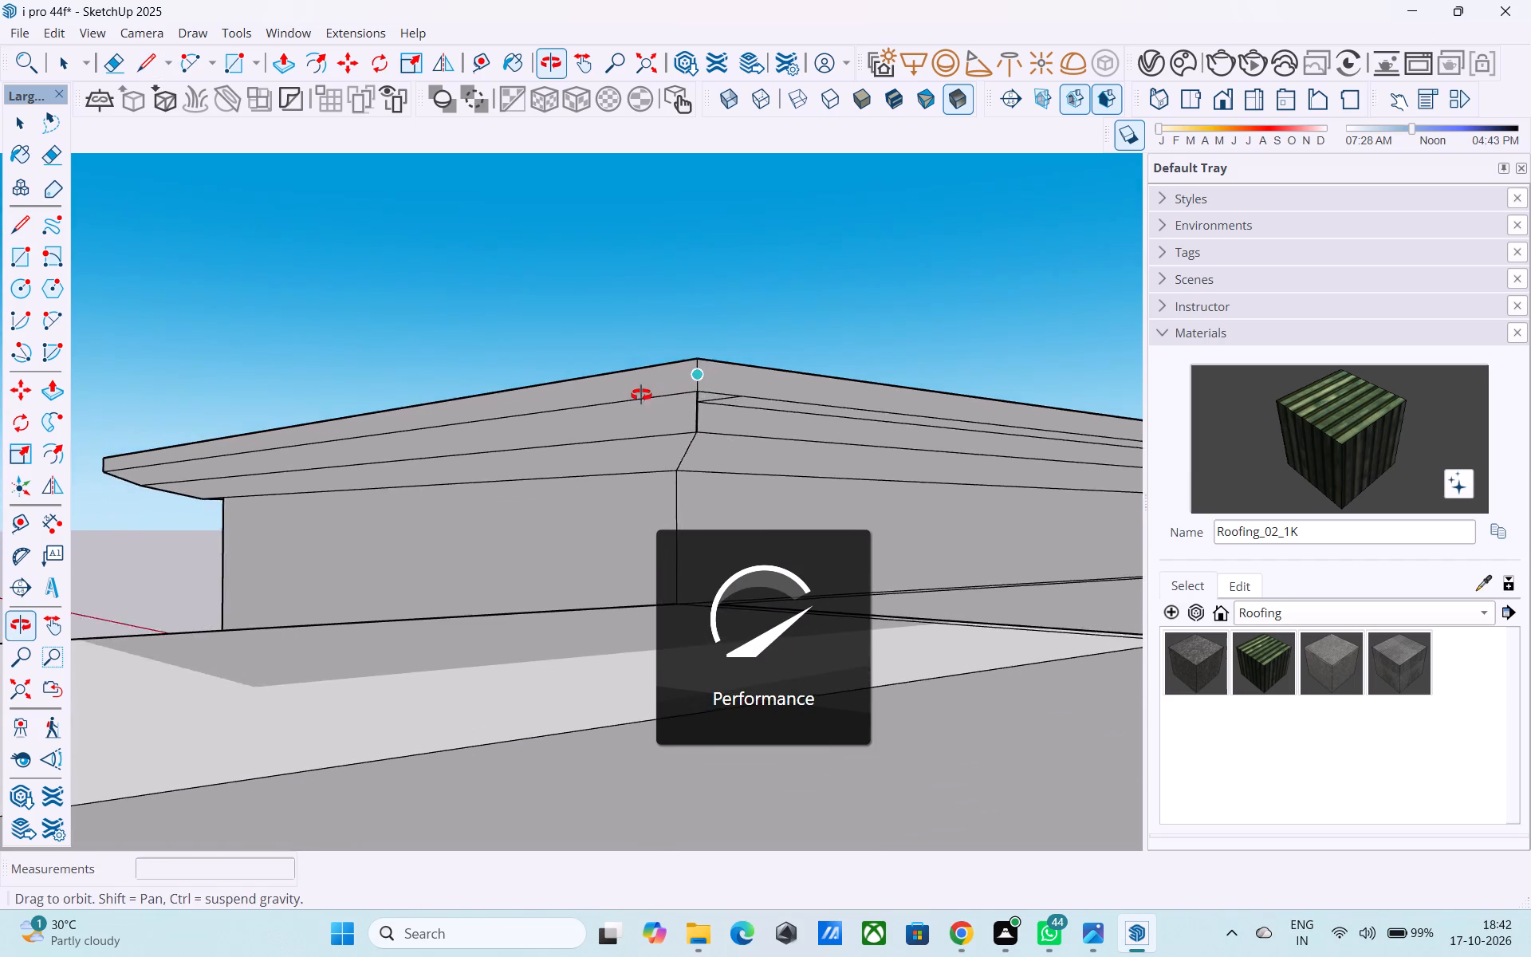
Draw a sloped line about 1' 6" long at the rear left corner, joining the lower band's bottom corner to the upper band's.
middle_drag(641, 395, 627, 396)
scroll(540, 378, down, 4)
middle_drag(804, 450, 619, 499)
middle_drag(852, 478, 612, 427)
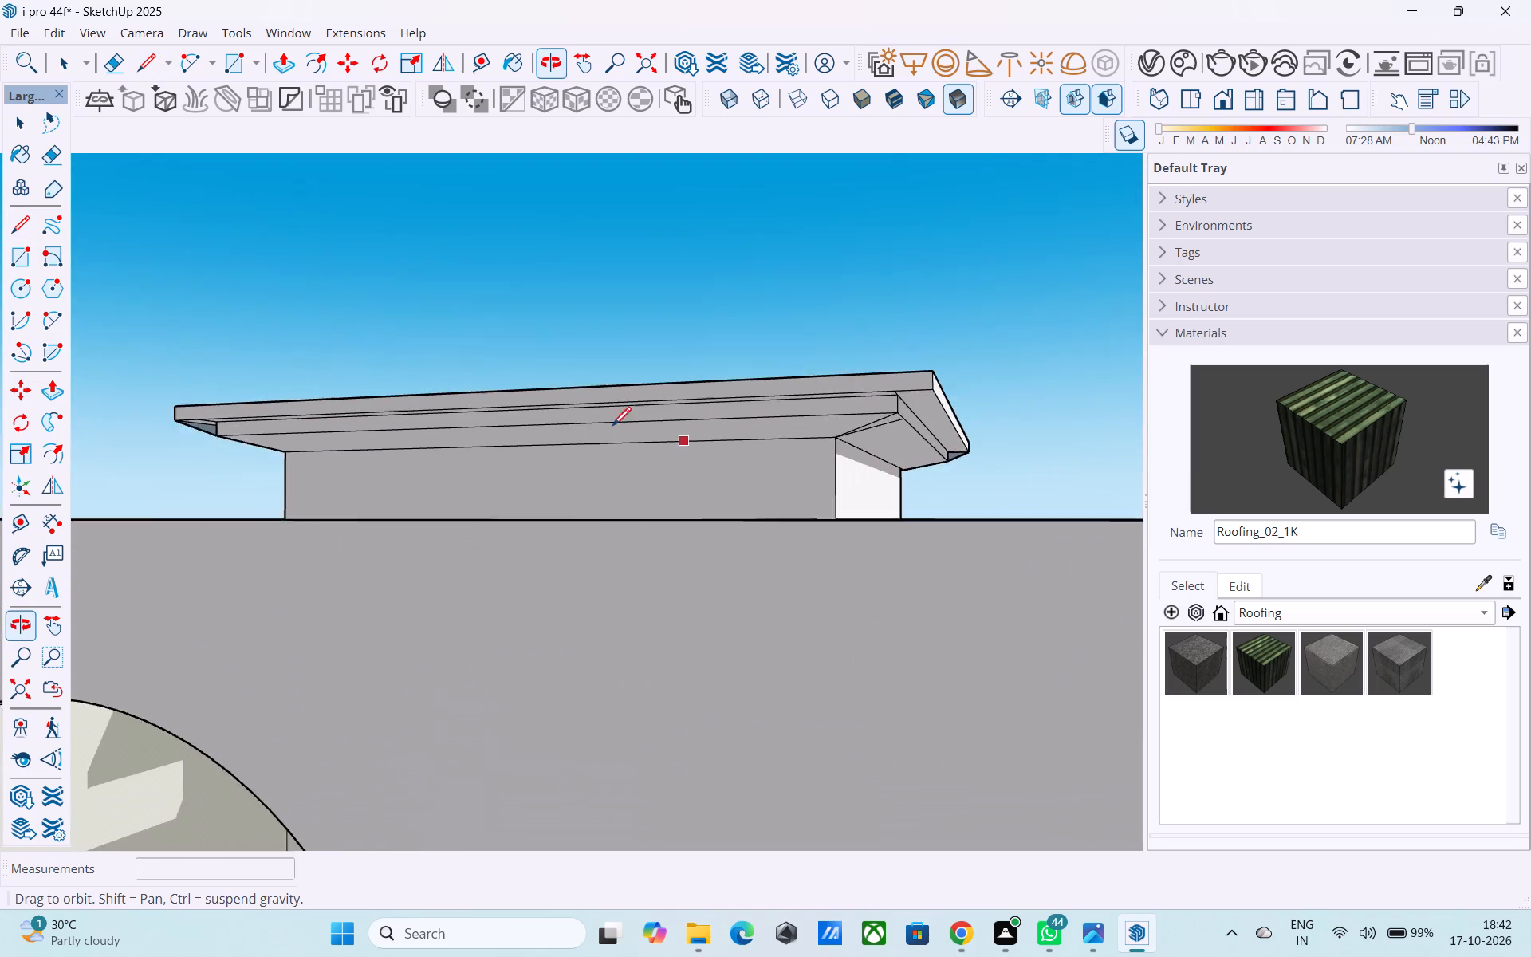
middle_drag(612, 427, 603, 427)
scroll(867, 413, up, 7)
middle_drag(947, 413, 892, 408)
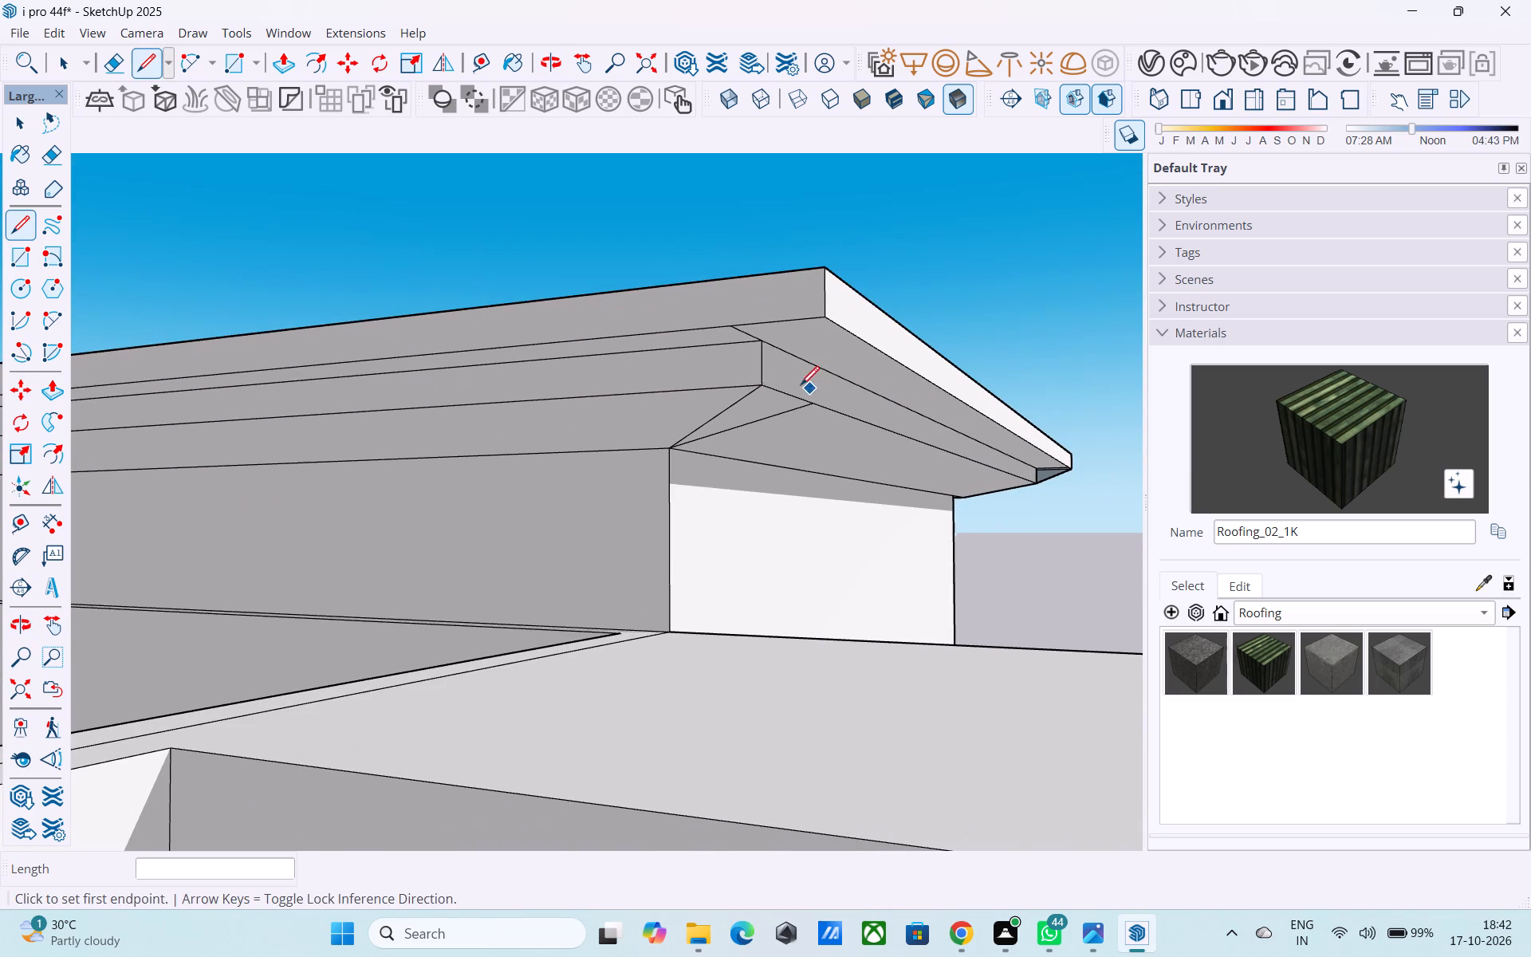
click(763, 383)
click(819, 317)
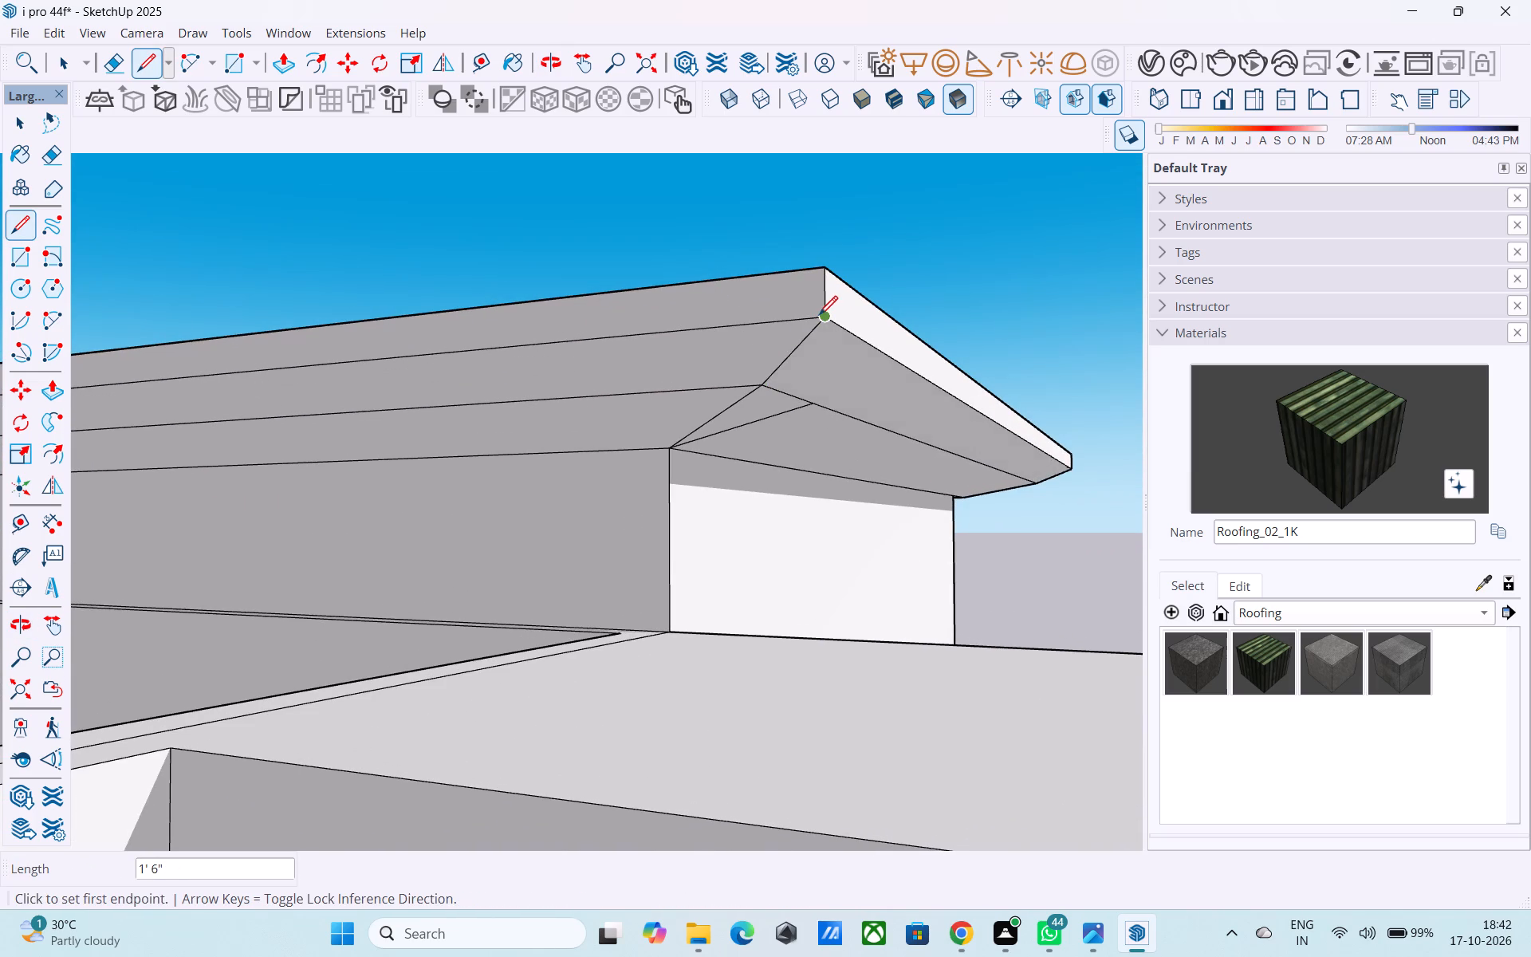
Erase the leftover line on the underside of the left overhang near the rear corner.
scroll(819, 334, down, 6)
middle_drag(800, 364, 462, 432)
middle_drag(660, 427, 656, 402)
scroll(745, 372, up, 4)
key(e)
middle_drag(704, 384, 697, 366)
drag(689, 374, 715, 388)
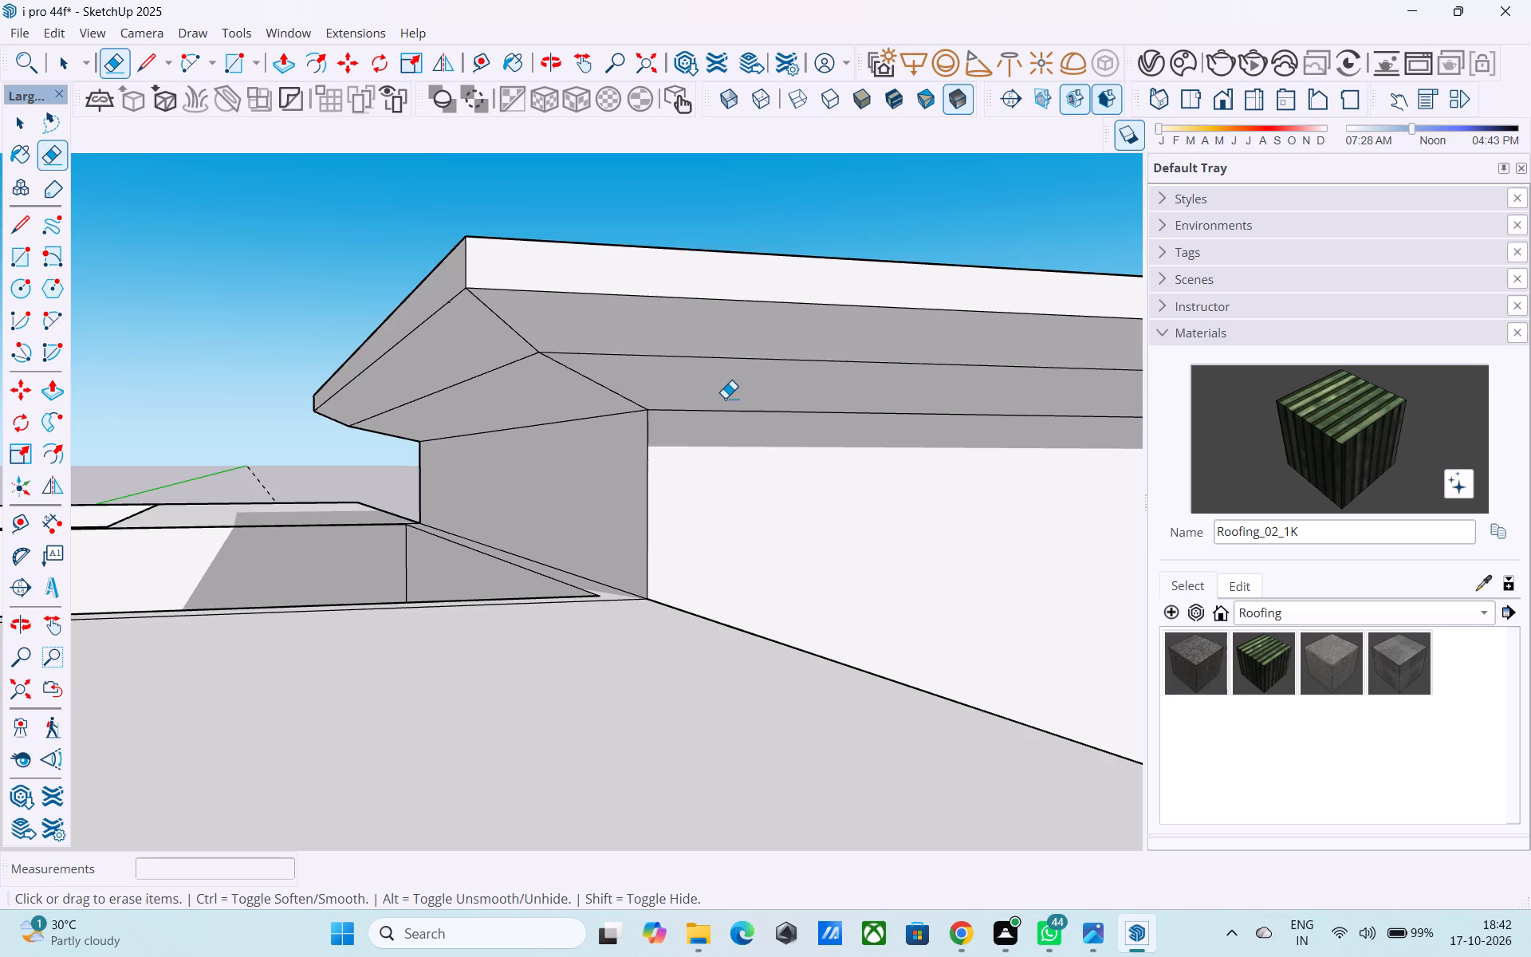
Paint the upper band and the sloped face below it on the roof's front and left sides with Roofing_01_1K.
middle_drag(715, 399, 362, 480)
scroll(367, 481, down, 10)
middle_drag(714, 562, 620, 498)
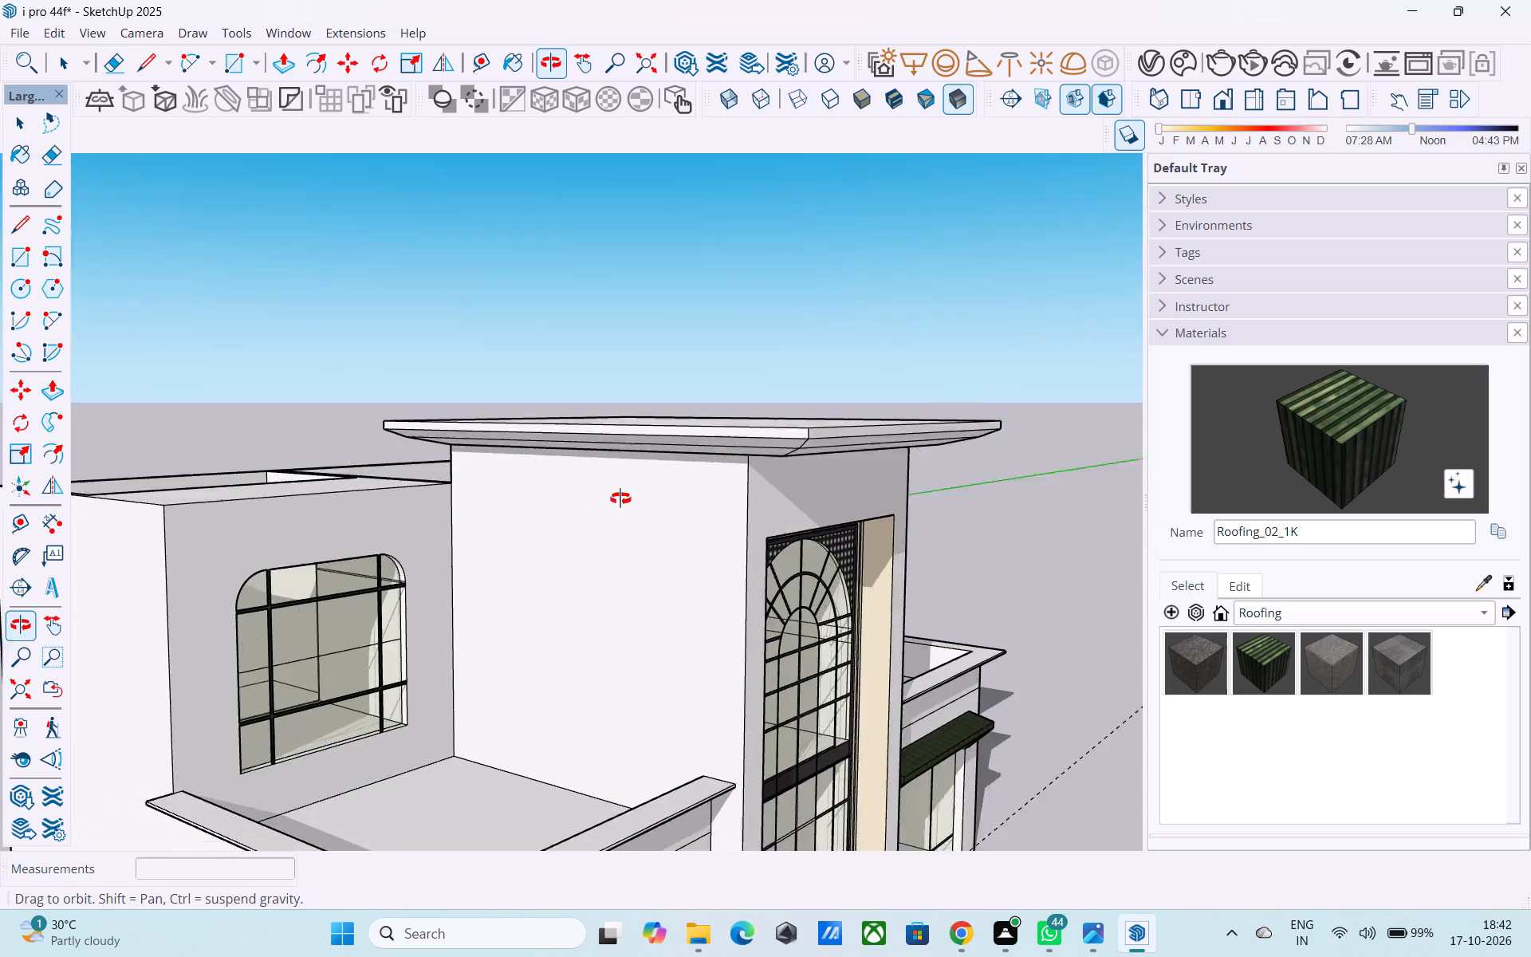
middle_drag(620, 498, 566, 488)
click(1201, 640)
scroll(777, 455, up, 5)
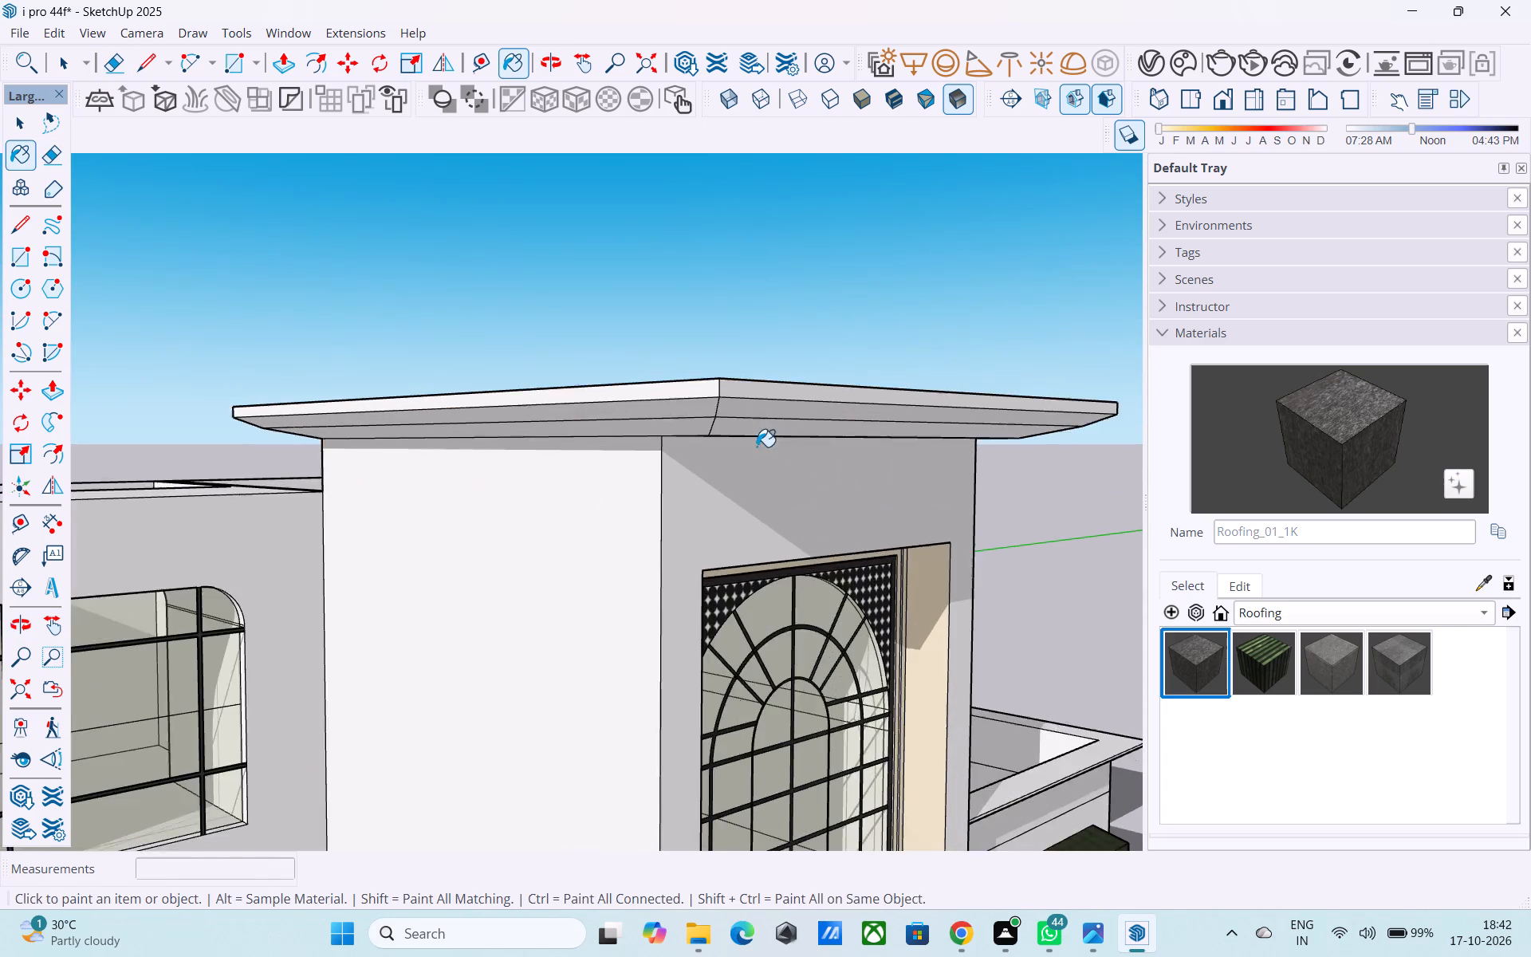
scroll(757, 447, up, 2)
click(714, 396)
click(710, 363)
click(660, 357)
click(682, 389)
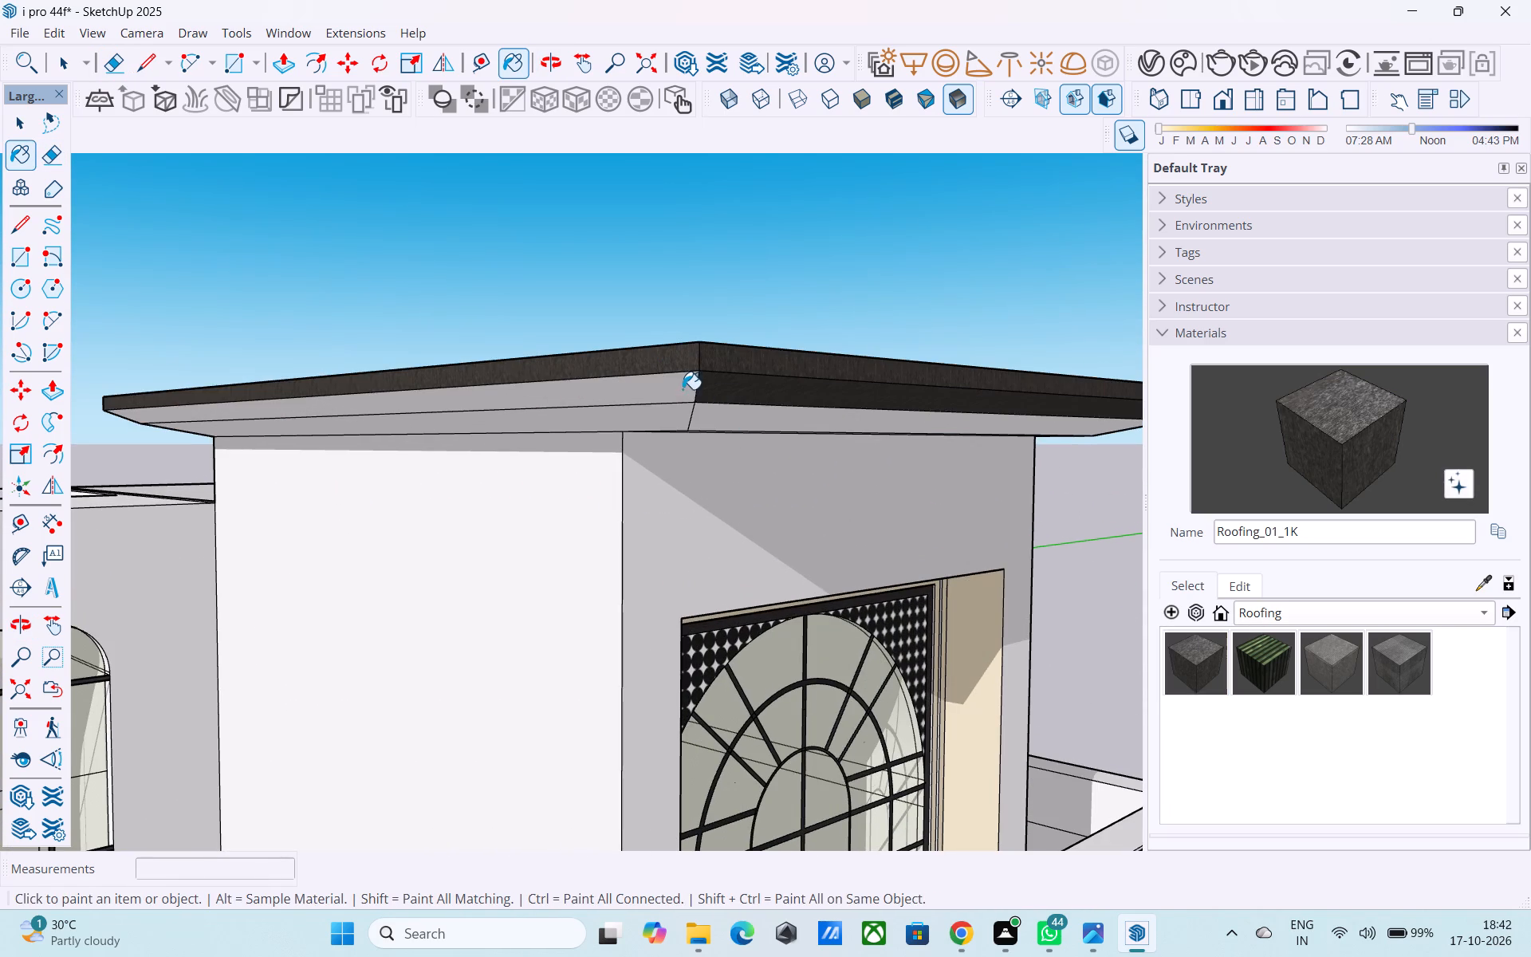
Paint the upper band and the sloped face below it on the roof's right side with Roofing_01_1K.
middle_drag(712, 408, 442, 426)
scroll(421, 423, down, 5)
middle_drag(630, 476, 485, 457)
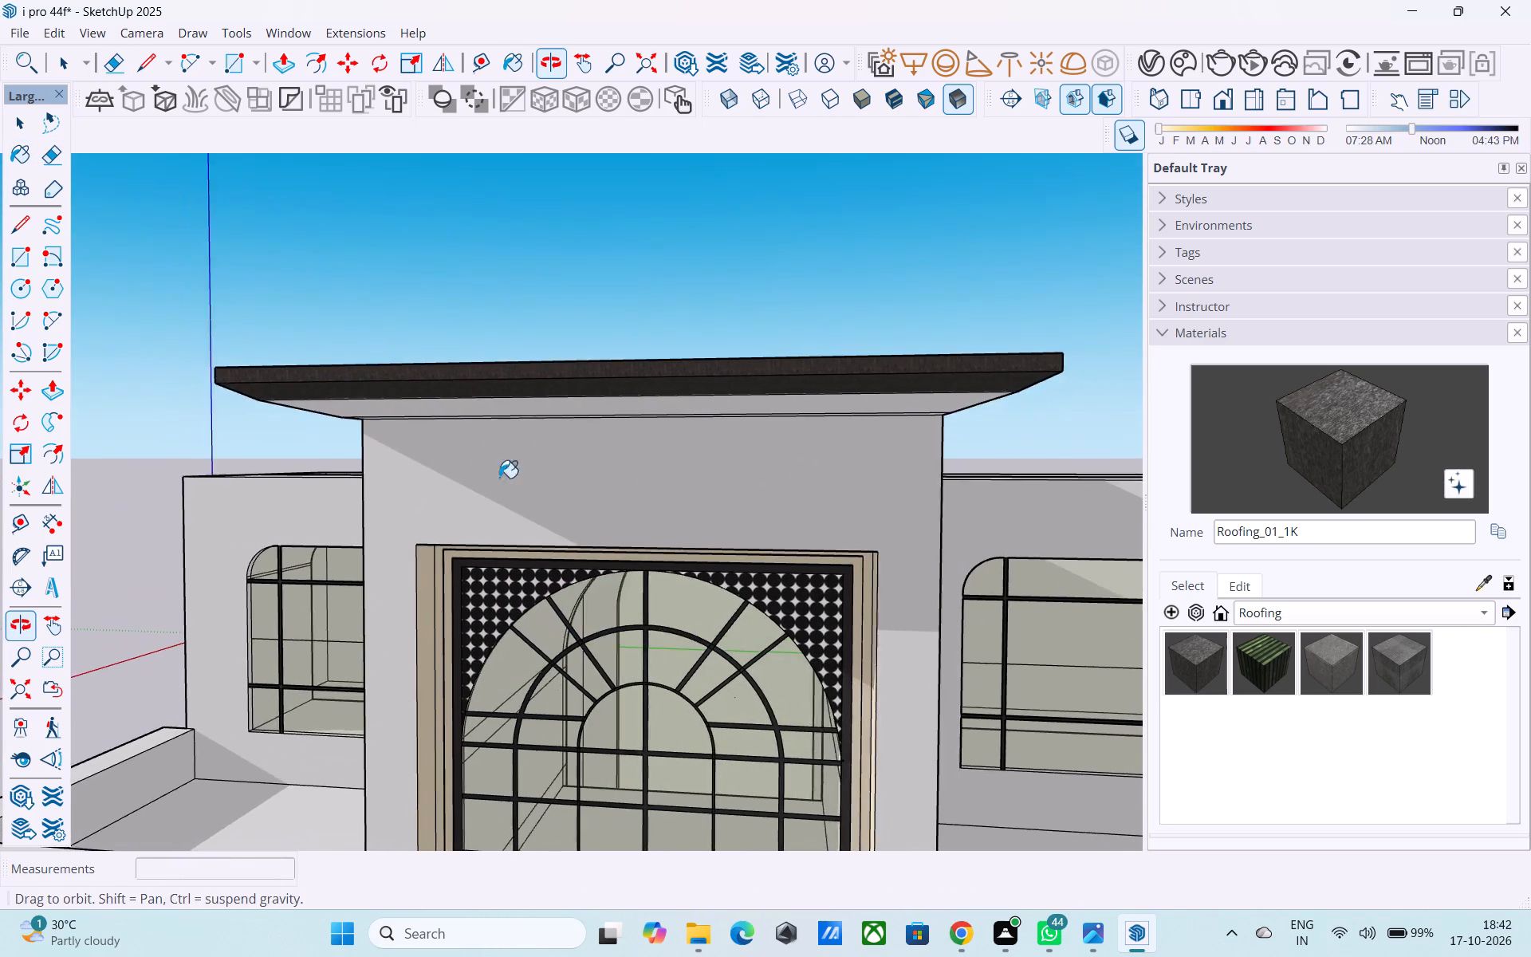
middle_drag(718, 483, 494, 465)
click(762, 340)
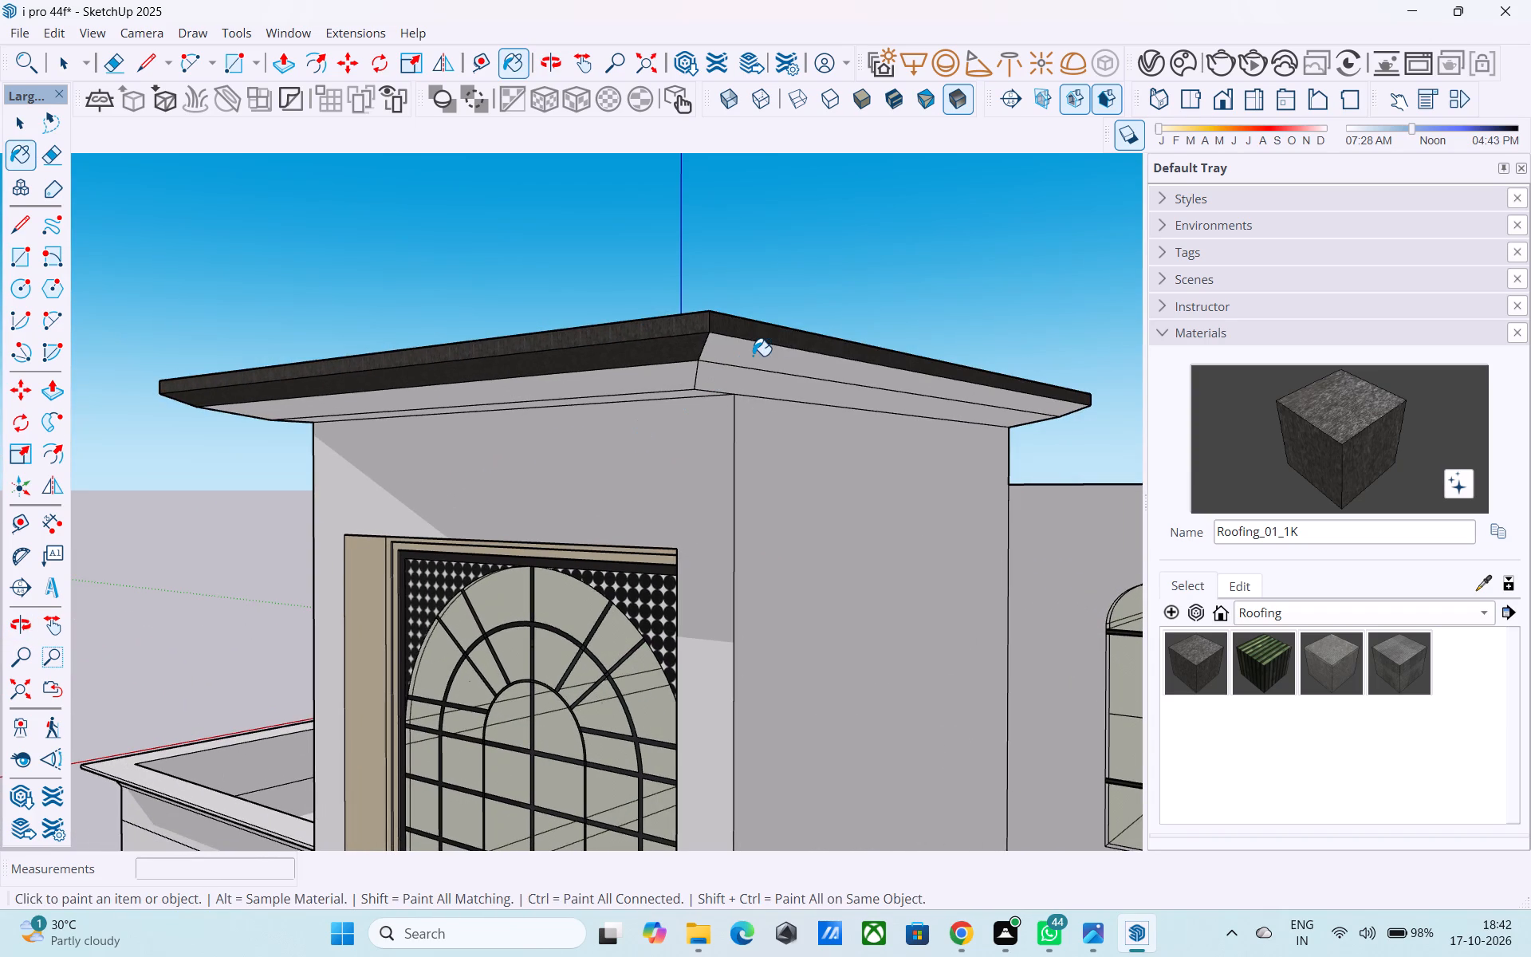
click(753, 356)
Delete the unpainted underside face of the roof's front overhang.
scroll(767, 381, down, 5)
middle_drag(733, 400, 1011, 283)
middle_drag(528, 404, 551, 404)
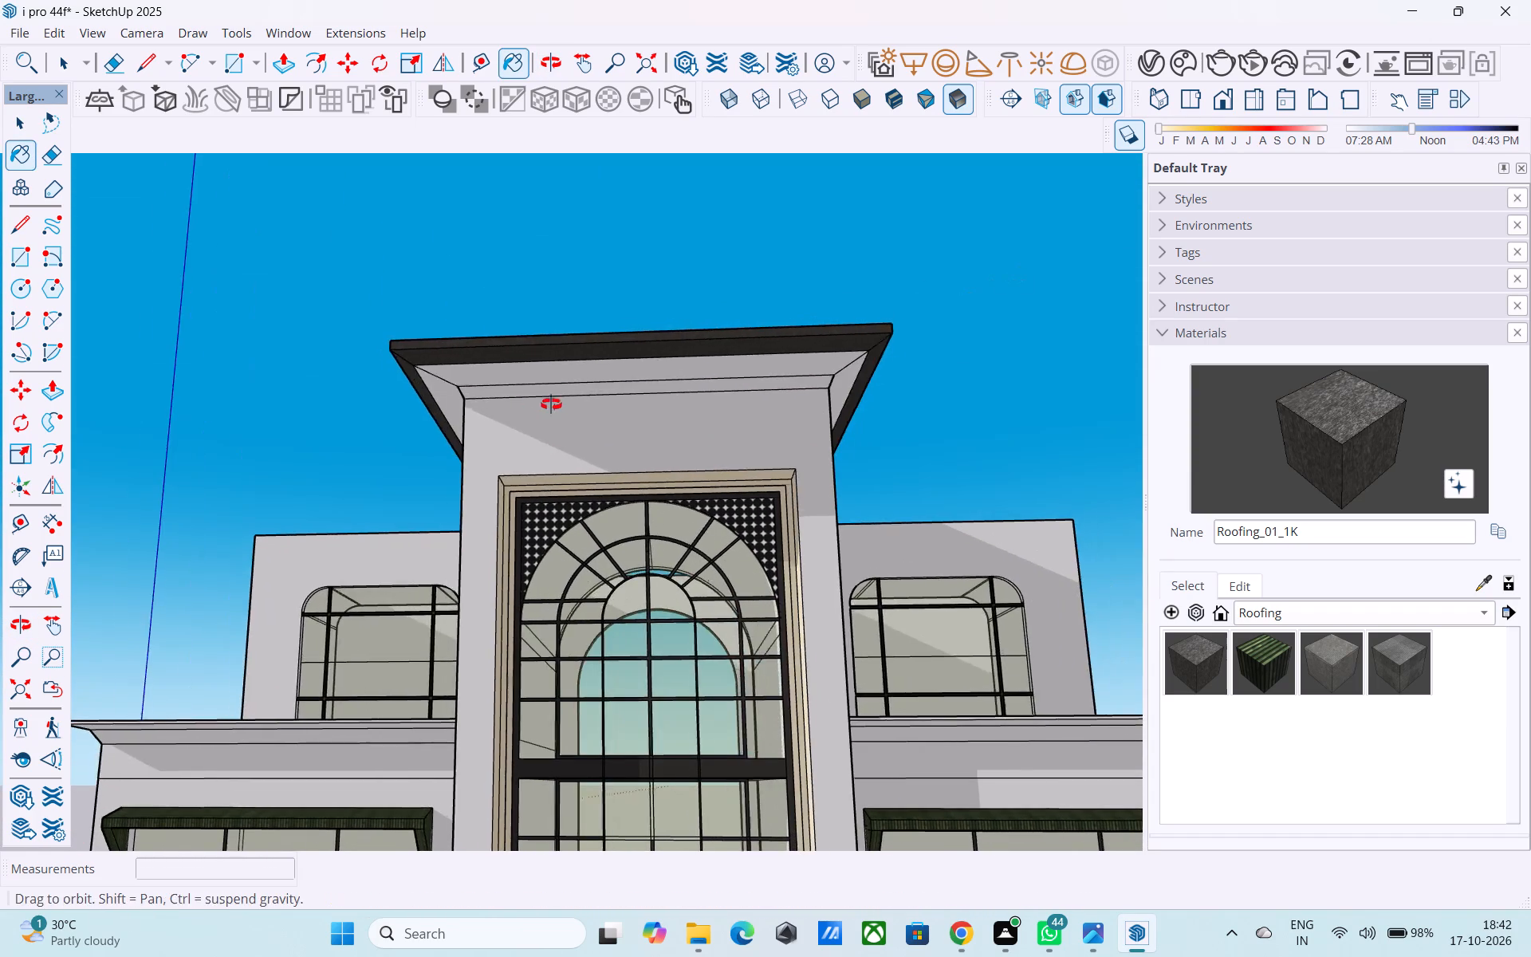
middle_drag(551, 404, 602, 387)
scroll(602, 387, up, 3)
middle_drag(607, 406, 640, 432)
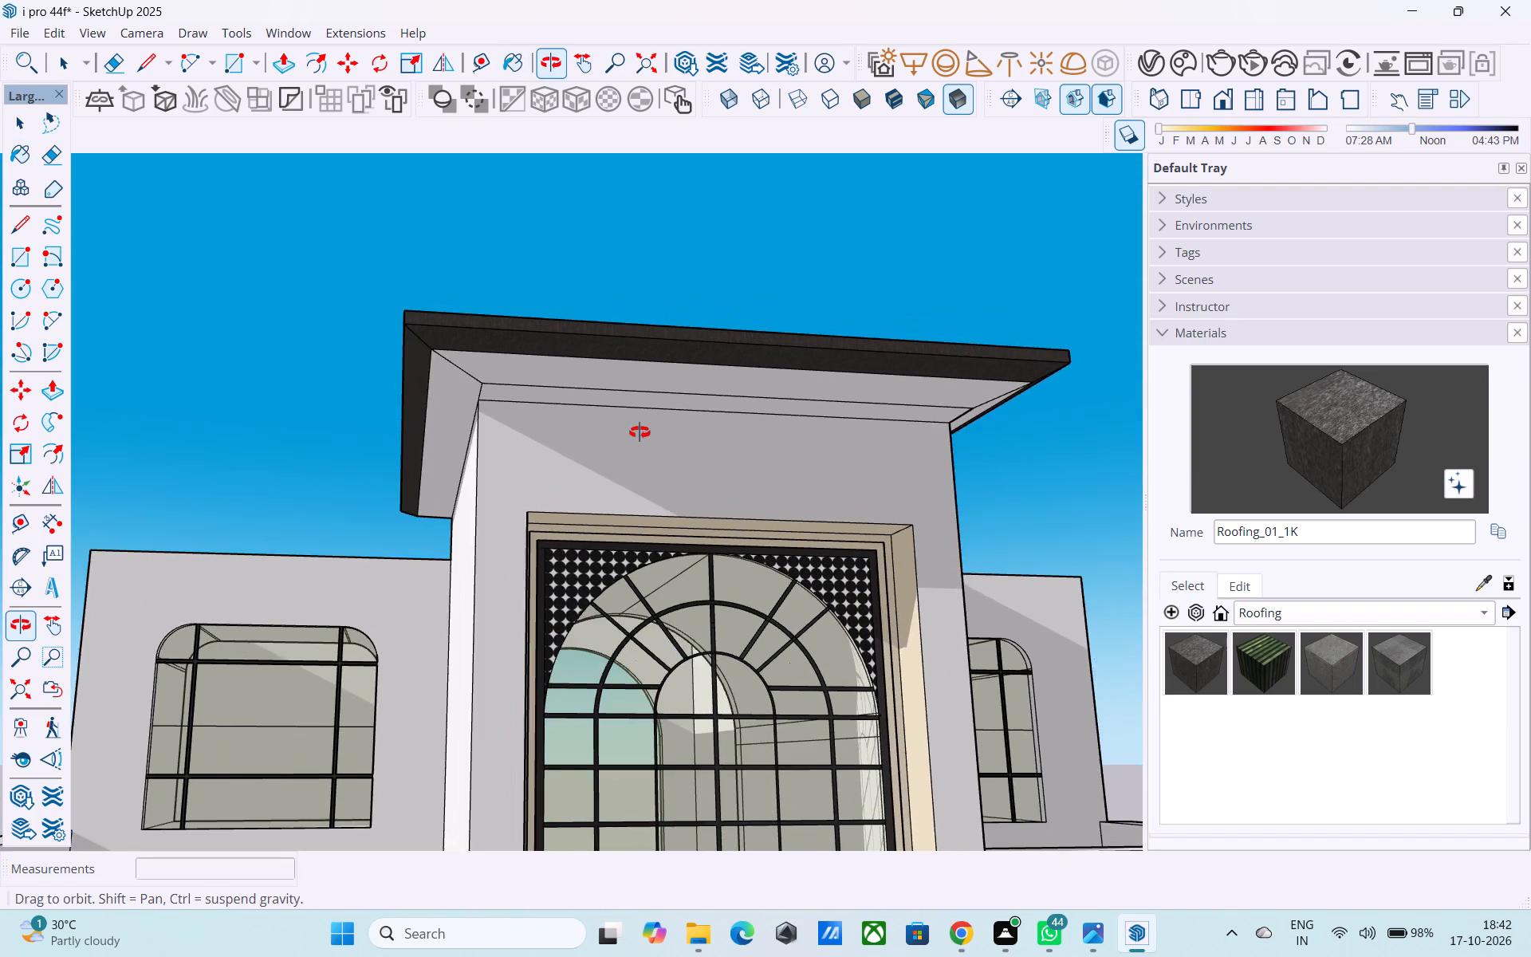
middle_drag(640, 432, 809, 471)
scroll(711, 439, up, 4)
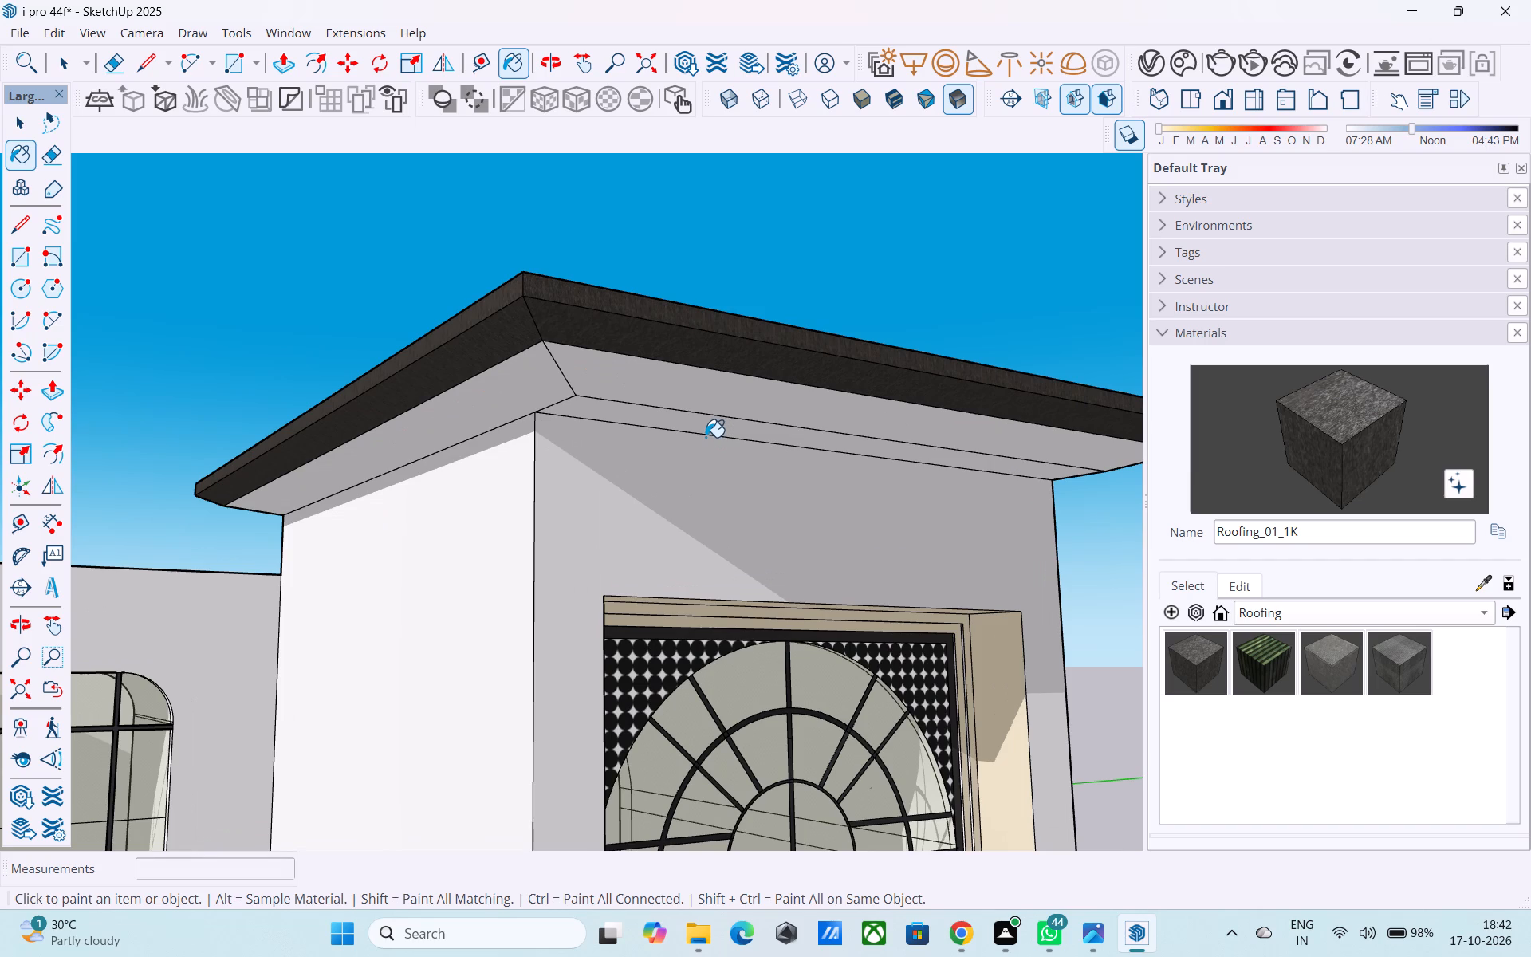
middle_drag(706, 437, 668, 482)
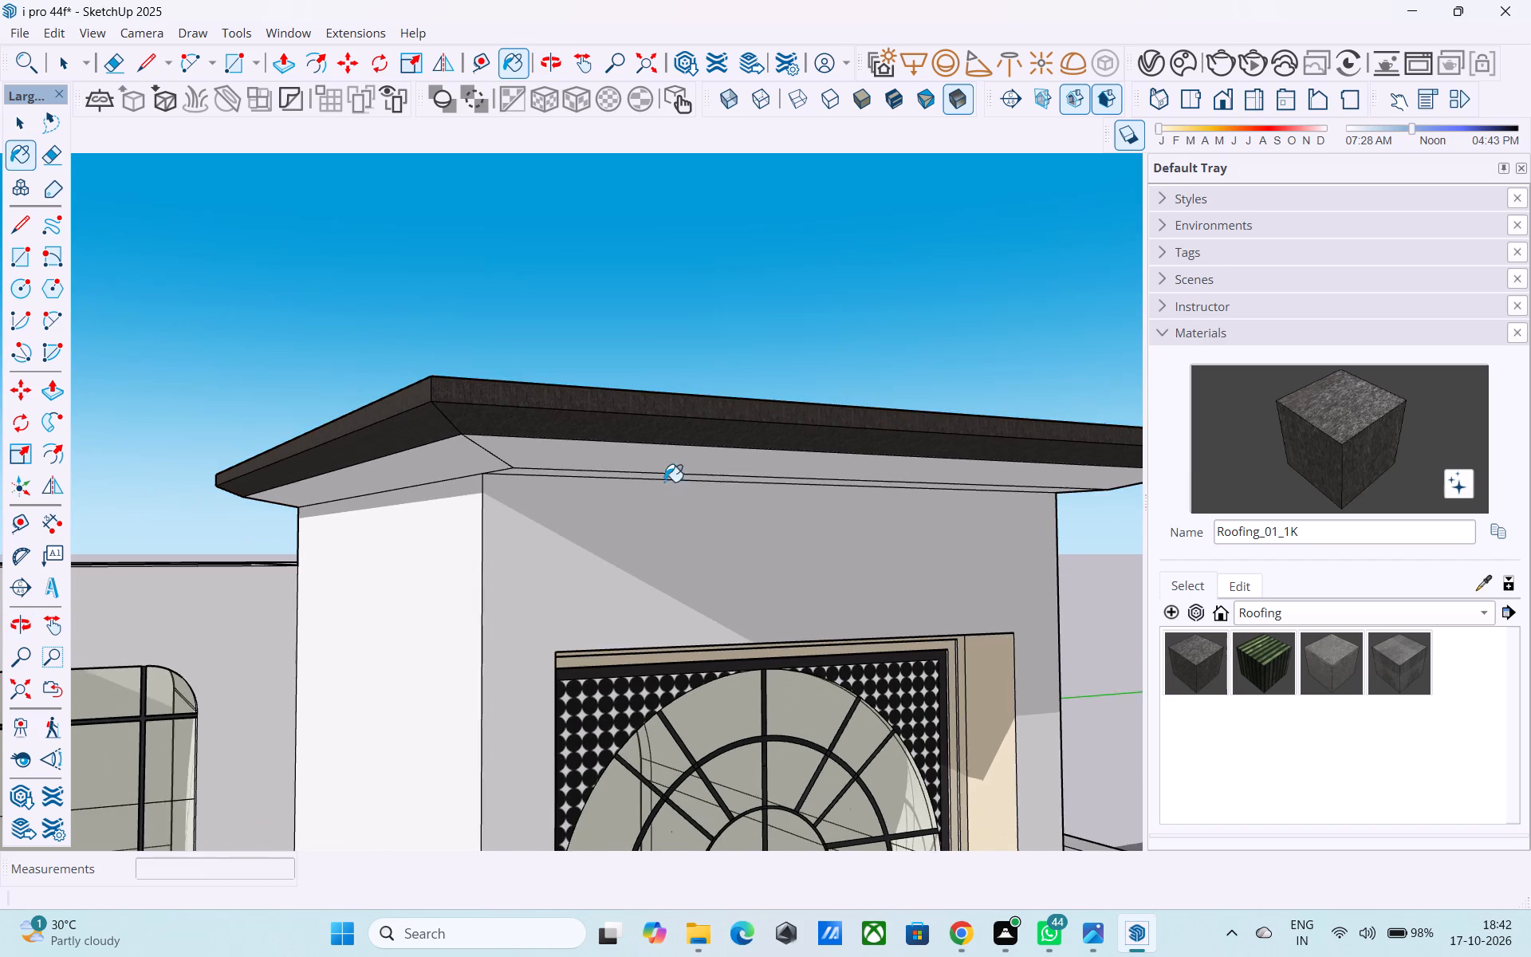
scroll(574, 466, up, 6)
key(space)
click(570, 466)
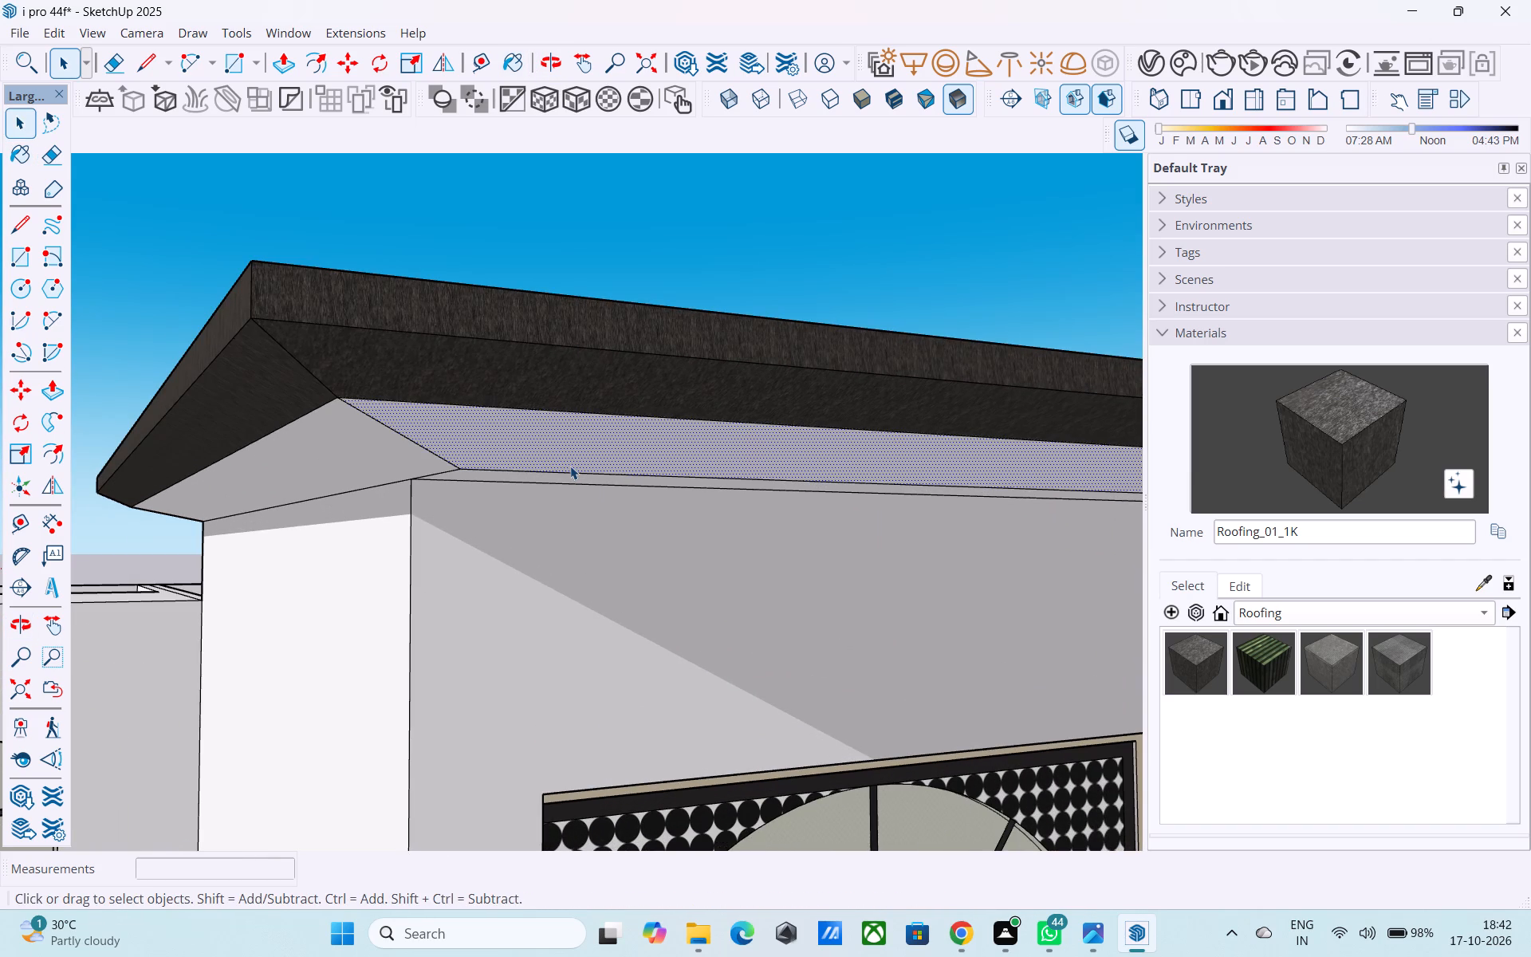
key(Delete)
Examine the narrow ledge beneath the front roof overhang from inside the building group.
middle_drag(561, 461, 507, 467)
scroll(518, 474, down, 5)
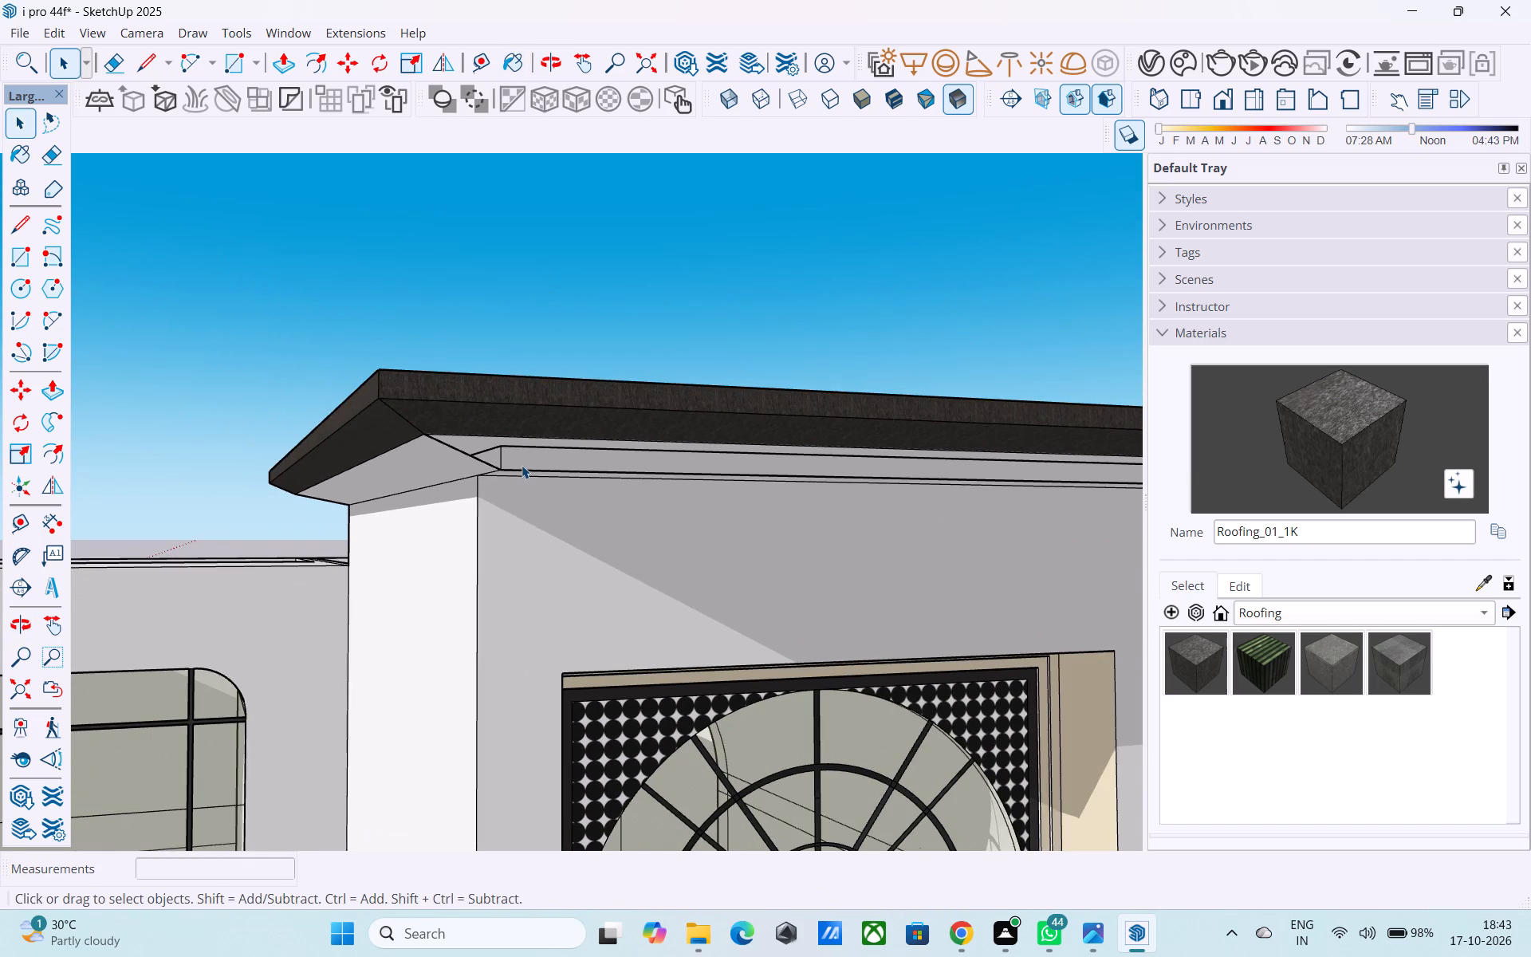
click(521, 465)
double_click(524, 463)
click(524, 463)
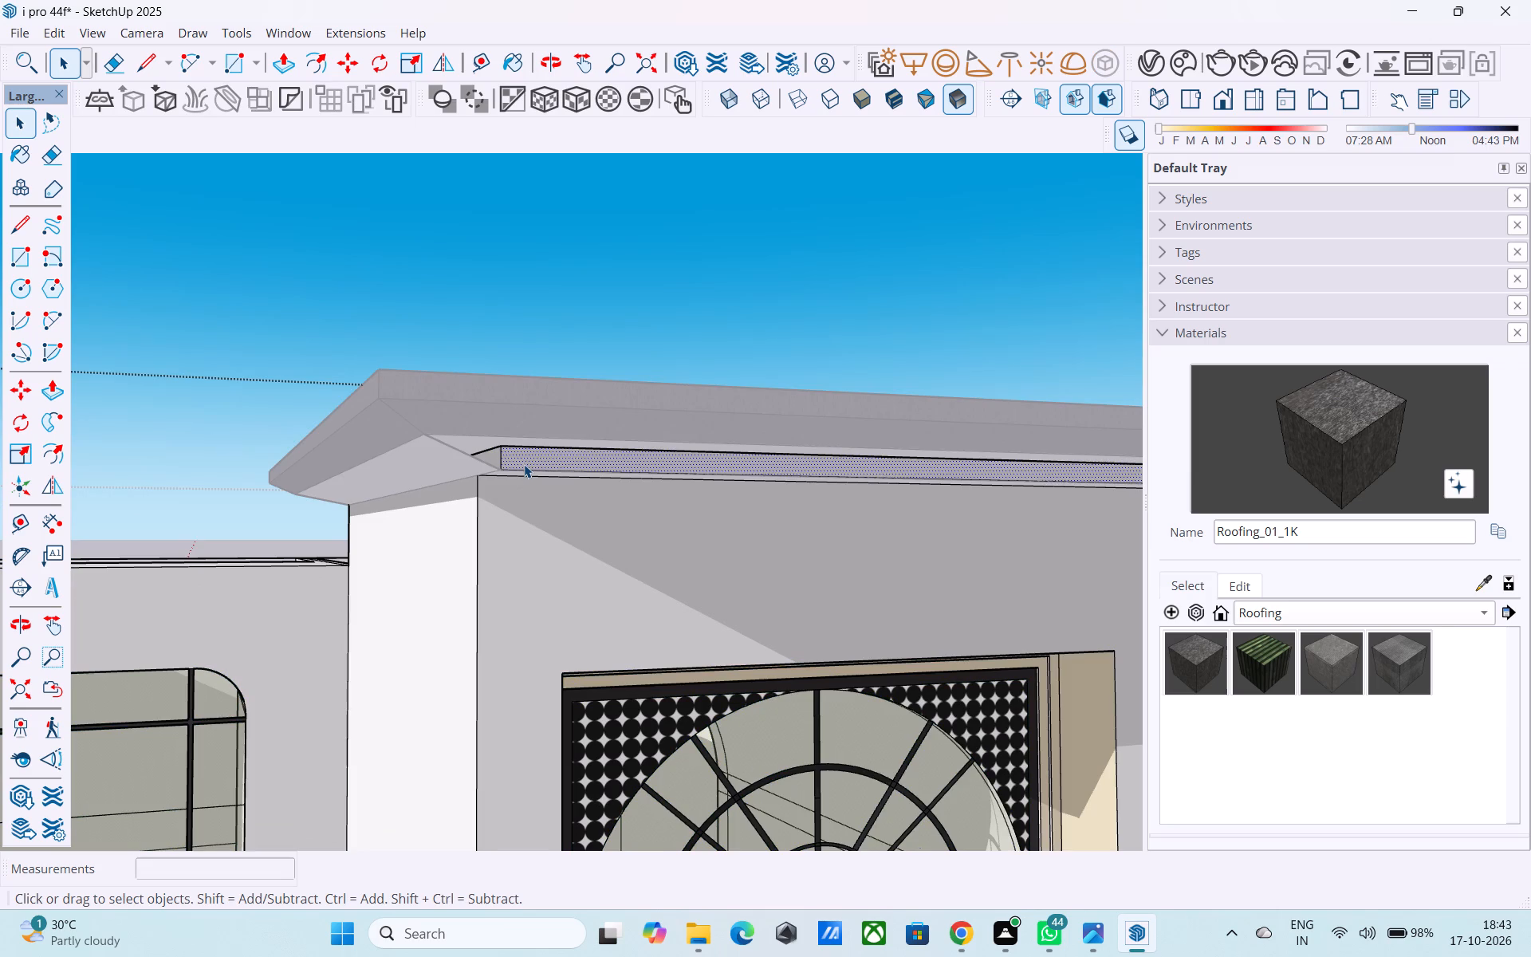
scroll(526, 463, down, 5)
click(610, 343)
scroll(593, 454, up, 3)
click(583, 466)
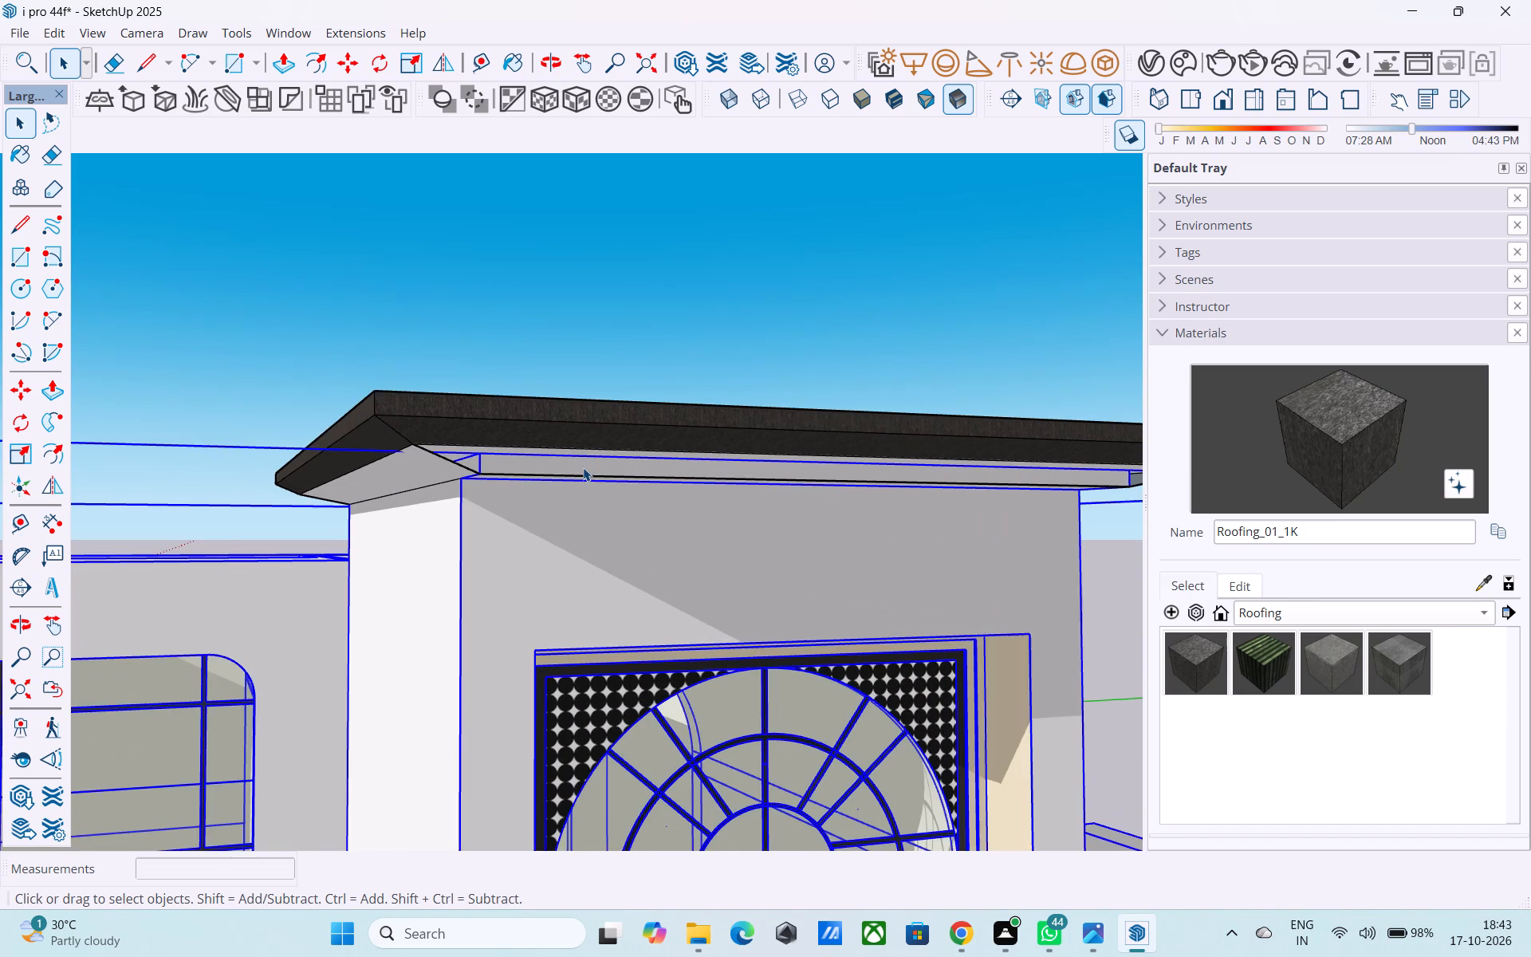
scroll(583, 465, down, 3)
click(609, 337)
scroll(596, 368, up, 3)
scroll(593, 375, down, 5)
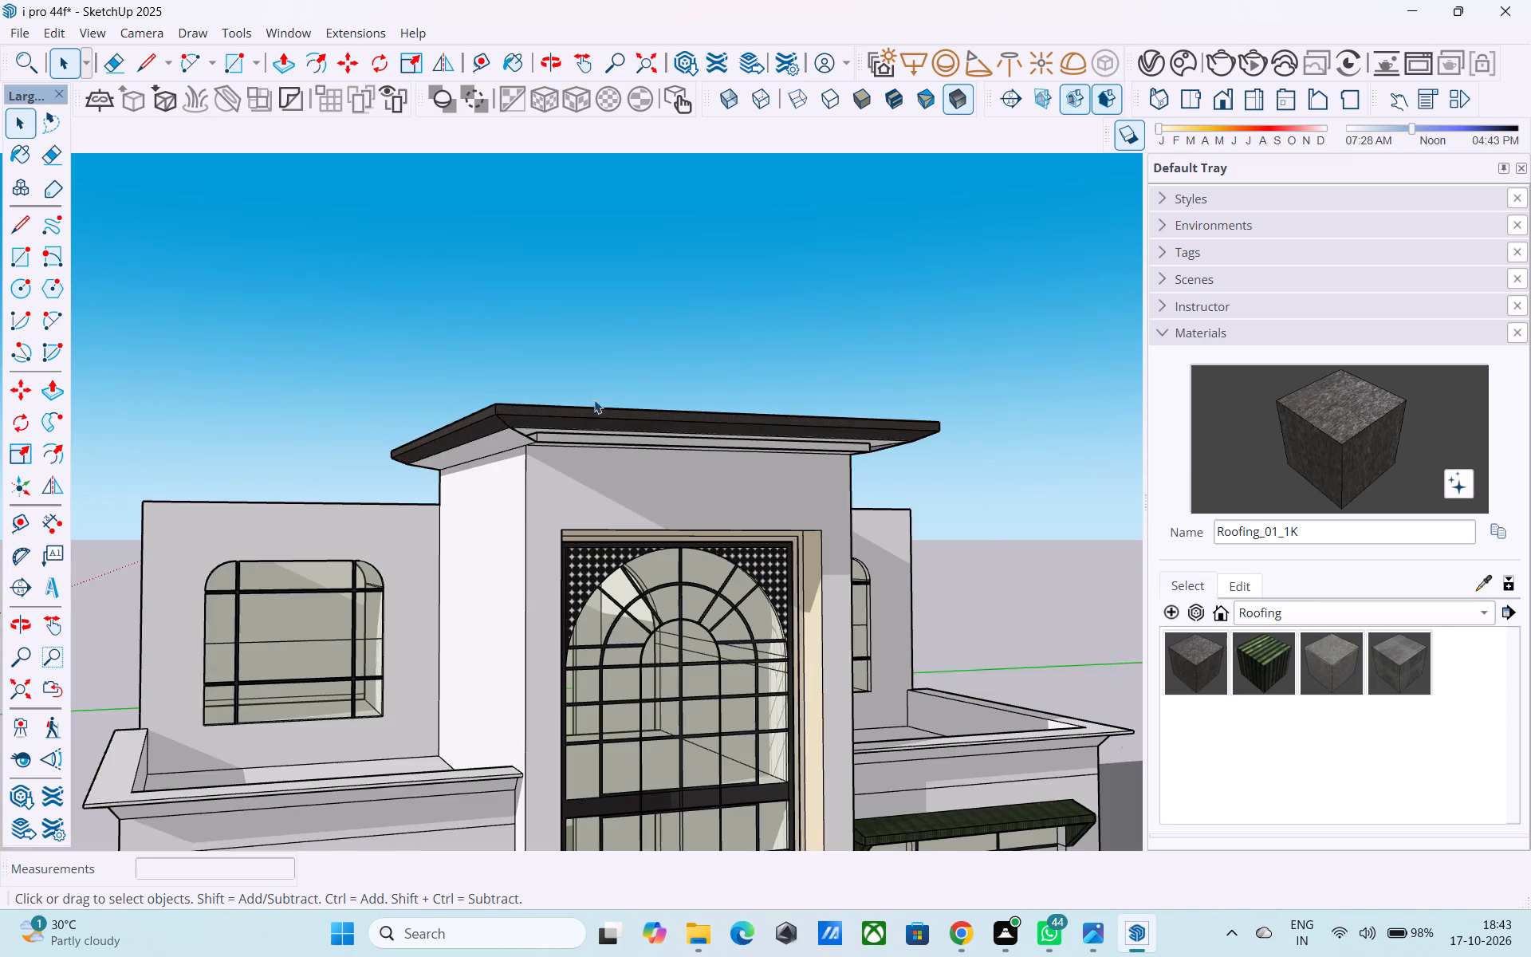
middle_drag(585, 433, 552, 423)
double_click(530, 463)
scroll(532, 460, up, 4)
click(570, 293)
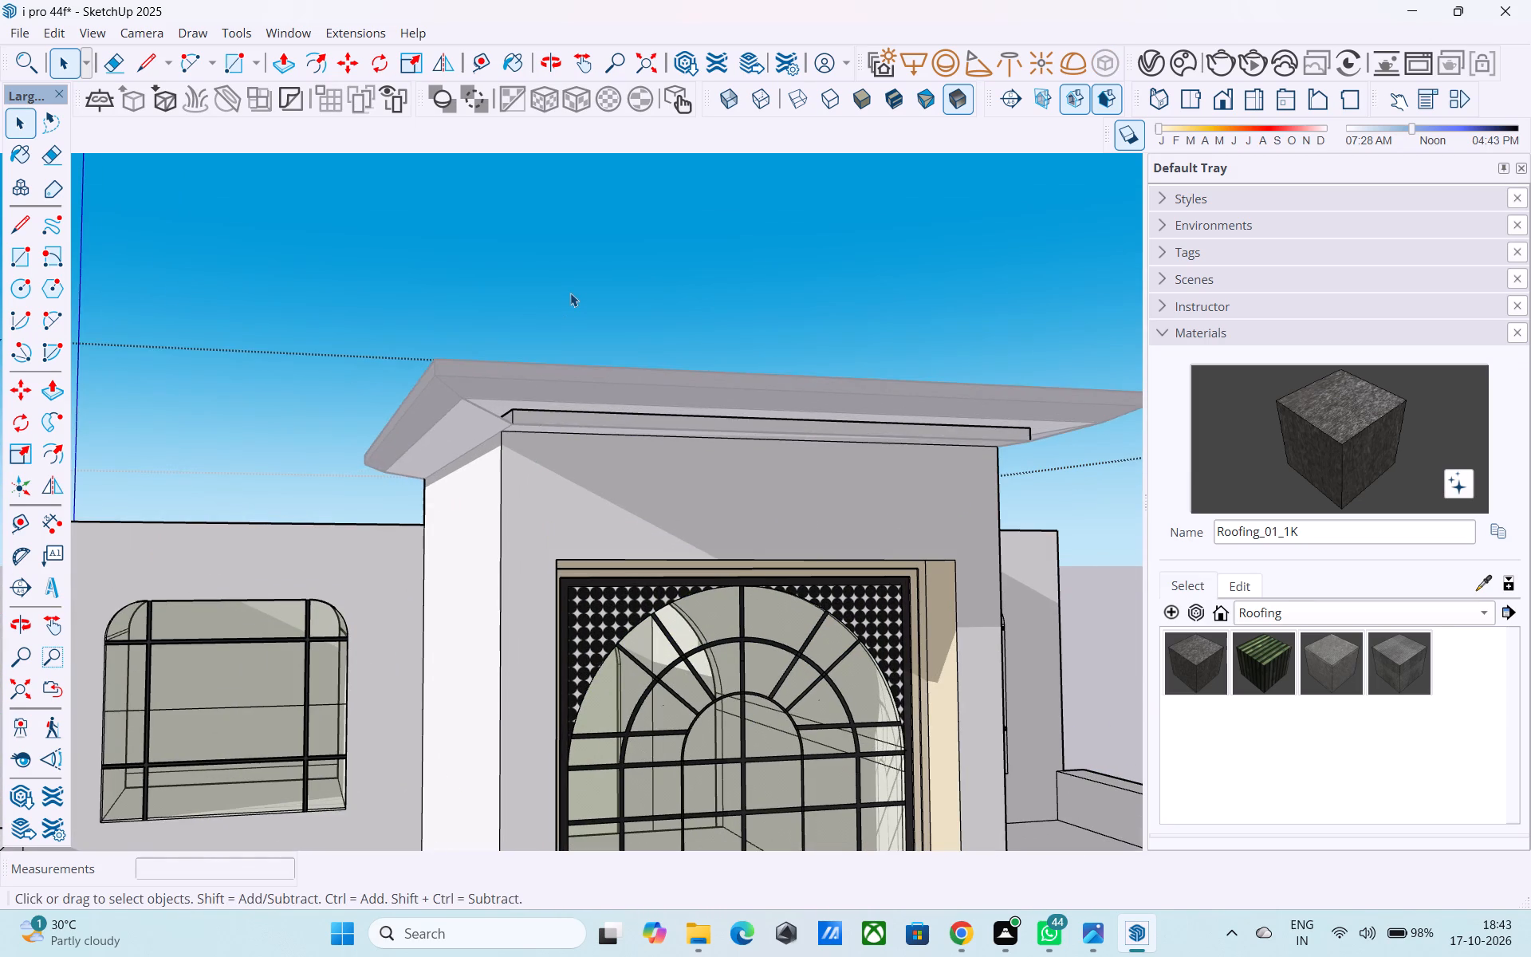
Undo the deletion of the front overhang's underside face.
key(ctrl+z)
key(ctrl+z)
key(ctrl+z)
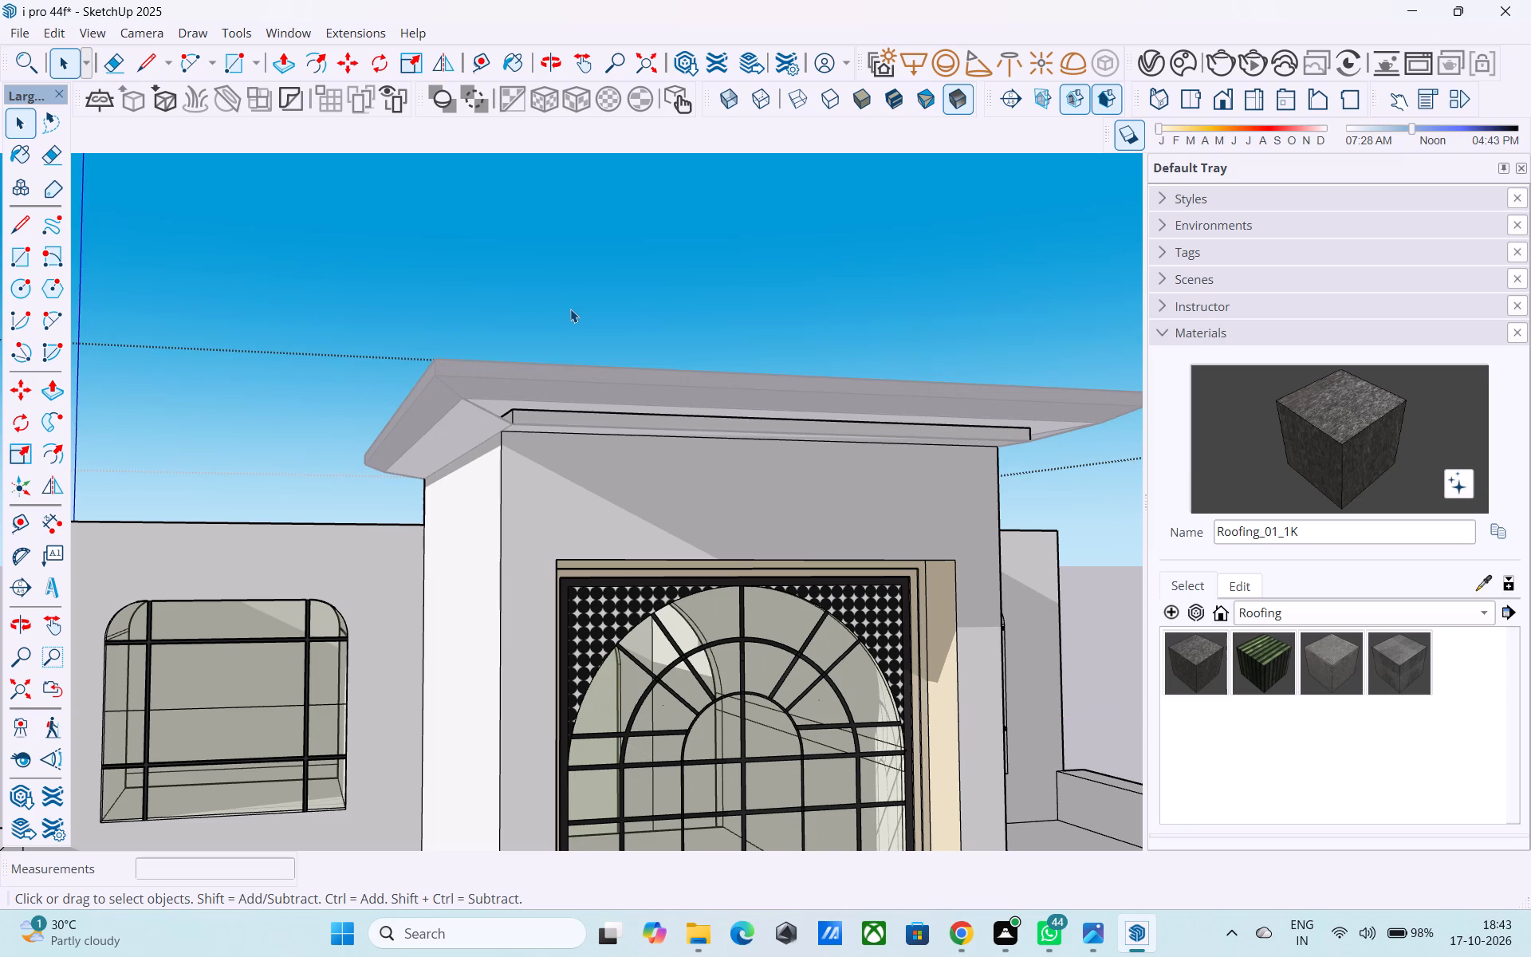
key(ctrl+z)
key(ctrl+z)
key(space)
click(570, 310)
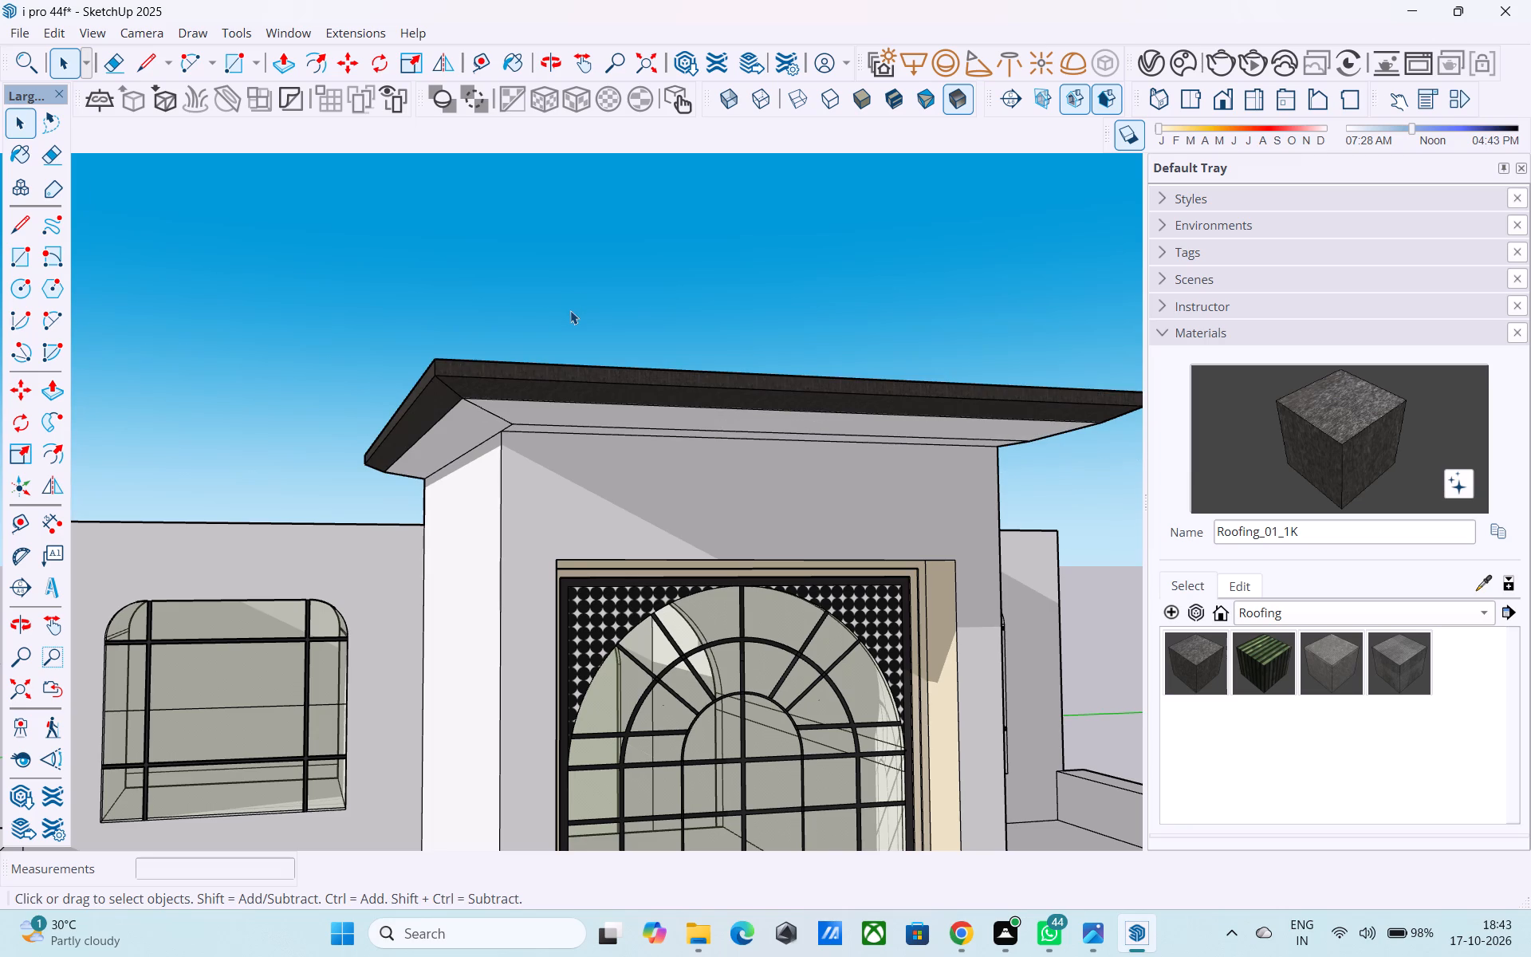
Save the model.
key(ctrl+s)
Paint the remaining light underside faces of the roof's left and right overhangs with Roofing_01_1K.
middle_drag(577, 411, 544, 409)
scroll(549, 412, down, 5)
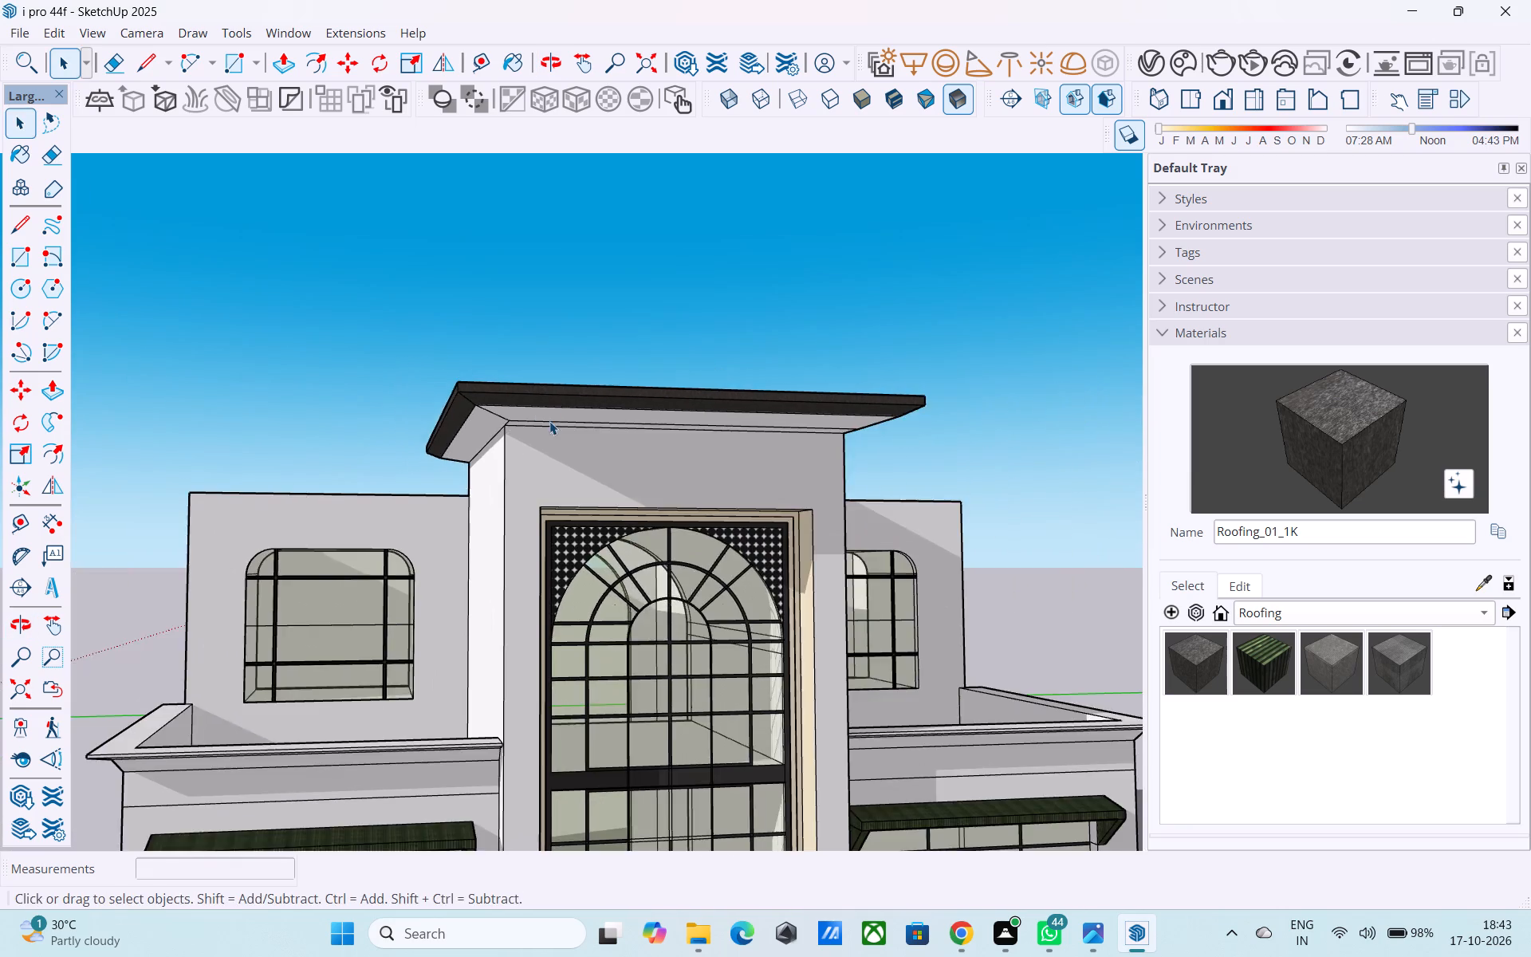
middle_drag(549, 421, 639, 477)
scroll(635, 459, down, 6)
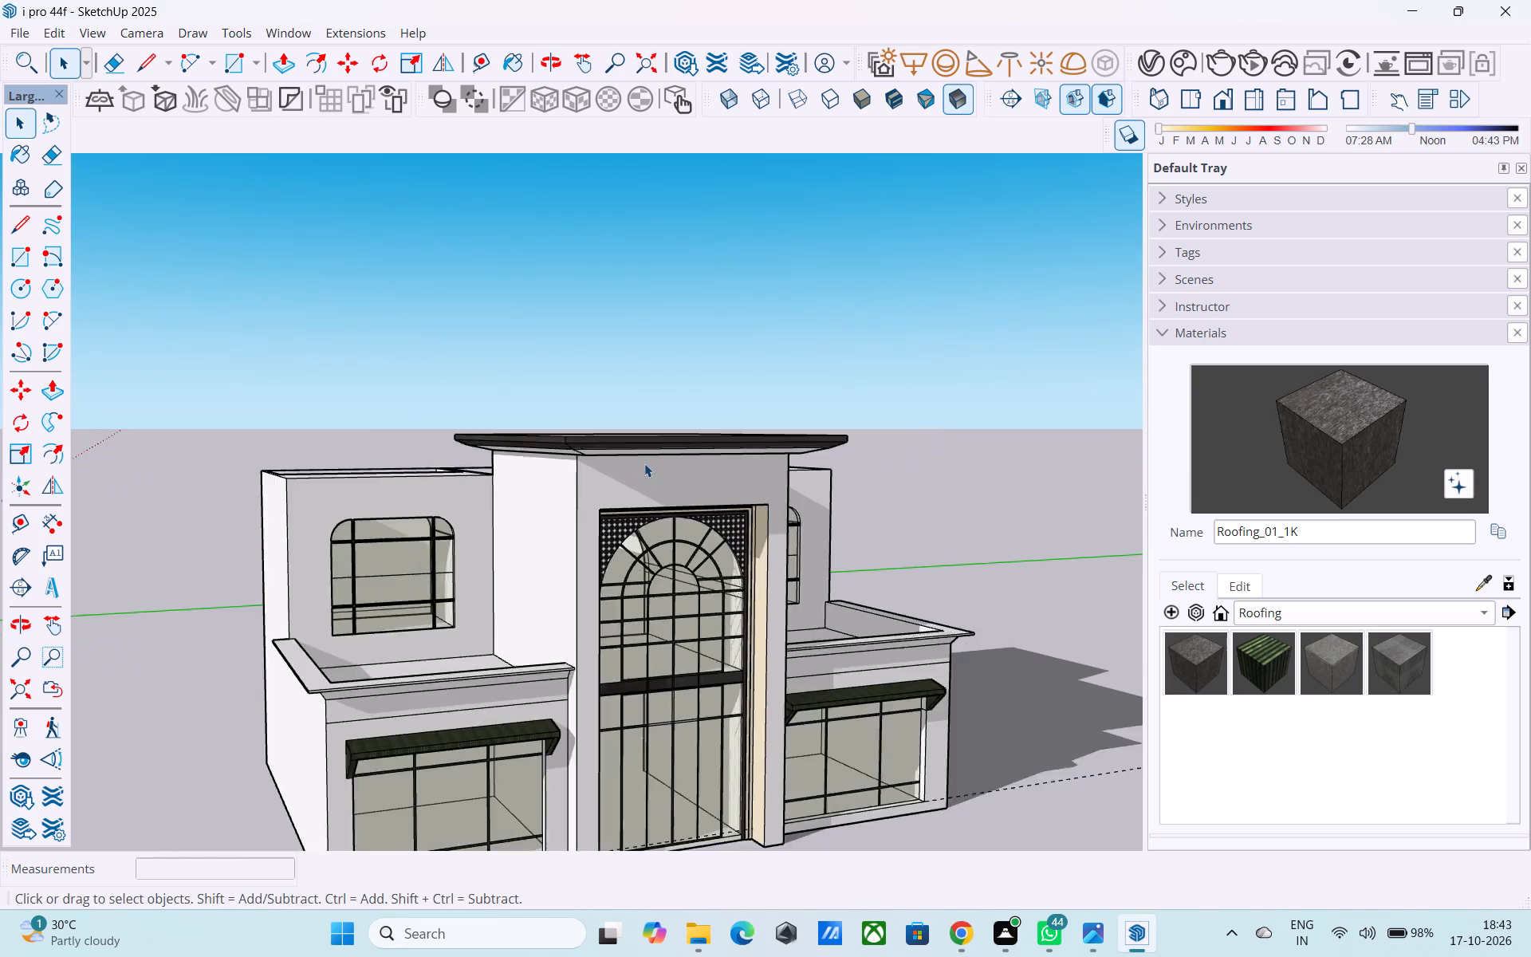
scroll(644, 463, down, 3)
middle_drag(681, 524, 498, 417)
scroll(607, 427, up, 4)
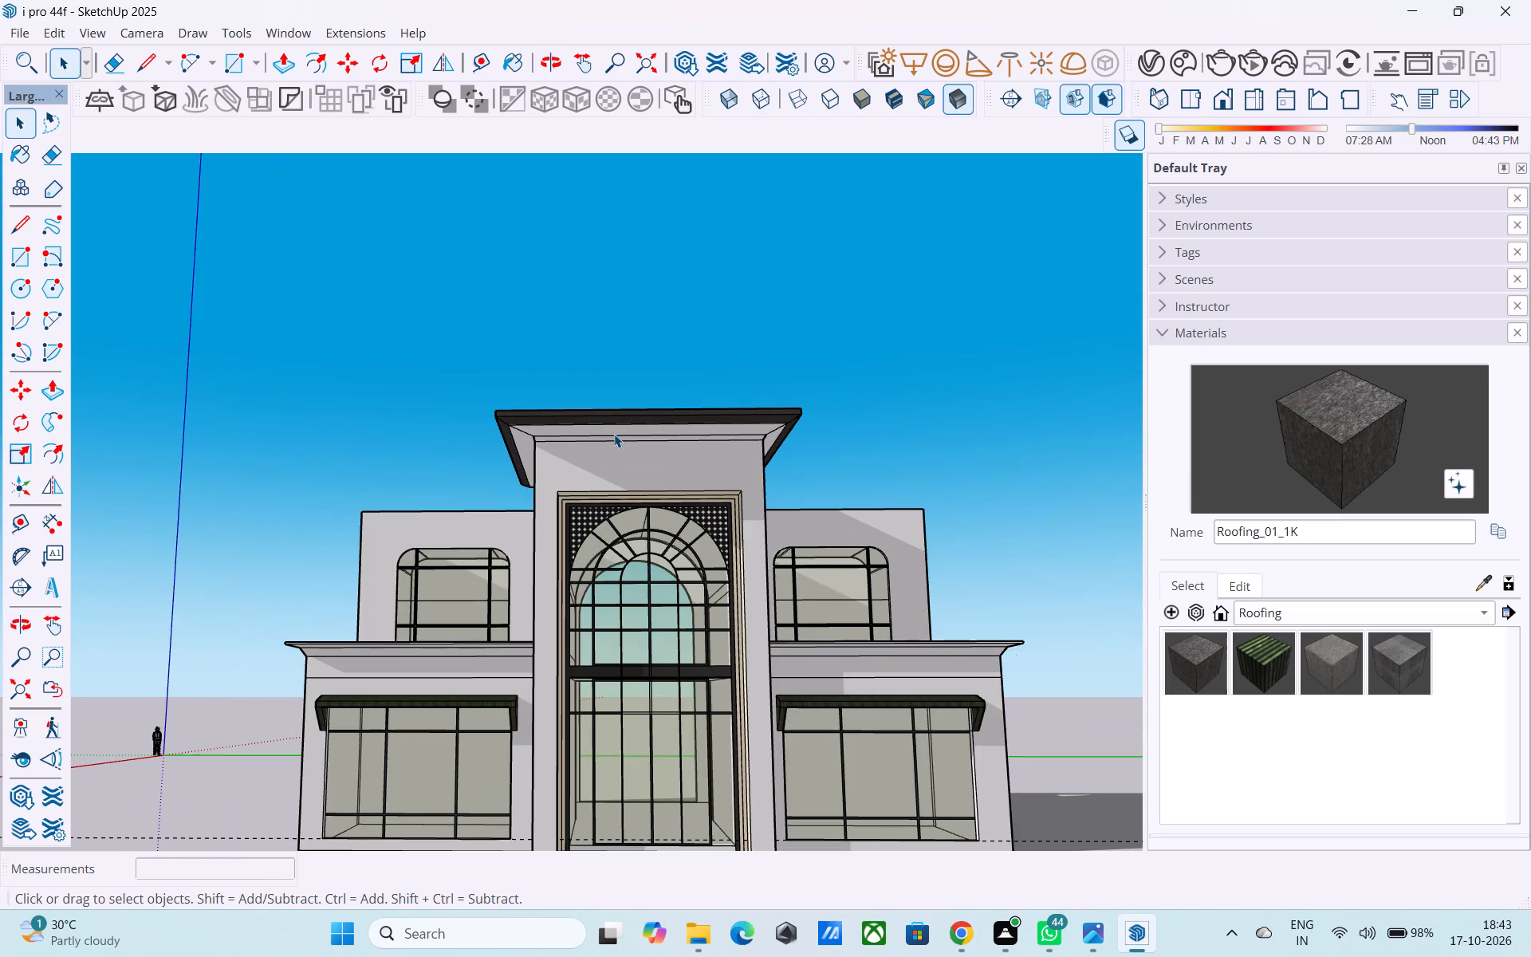
middle_drag(596, 459, 772, 447)
click(1347, 435)
scroll(669, 454, up, 2)
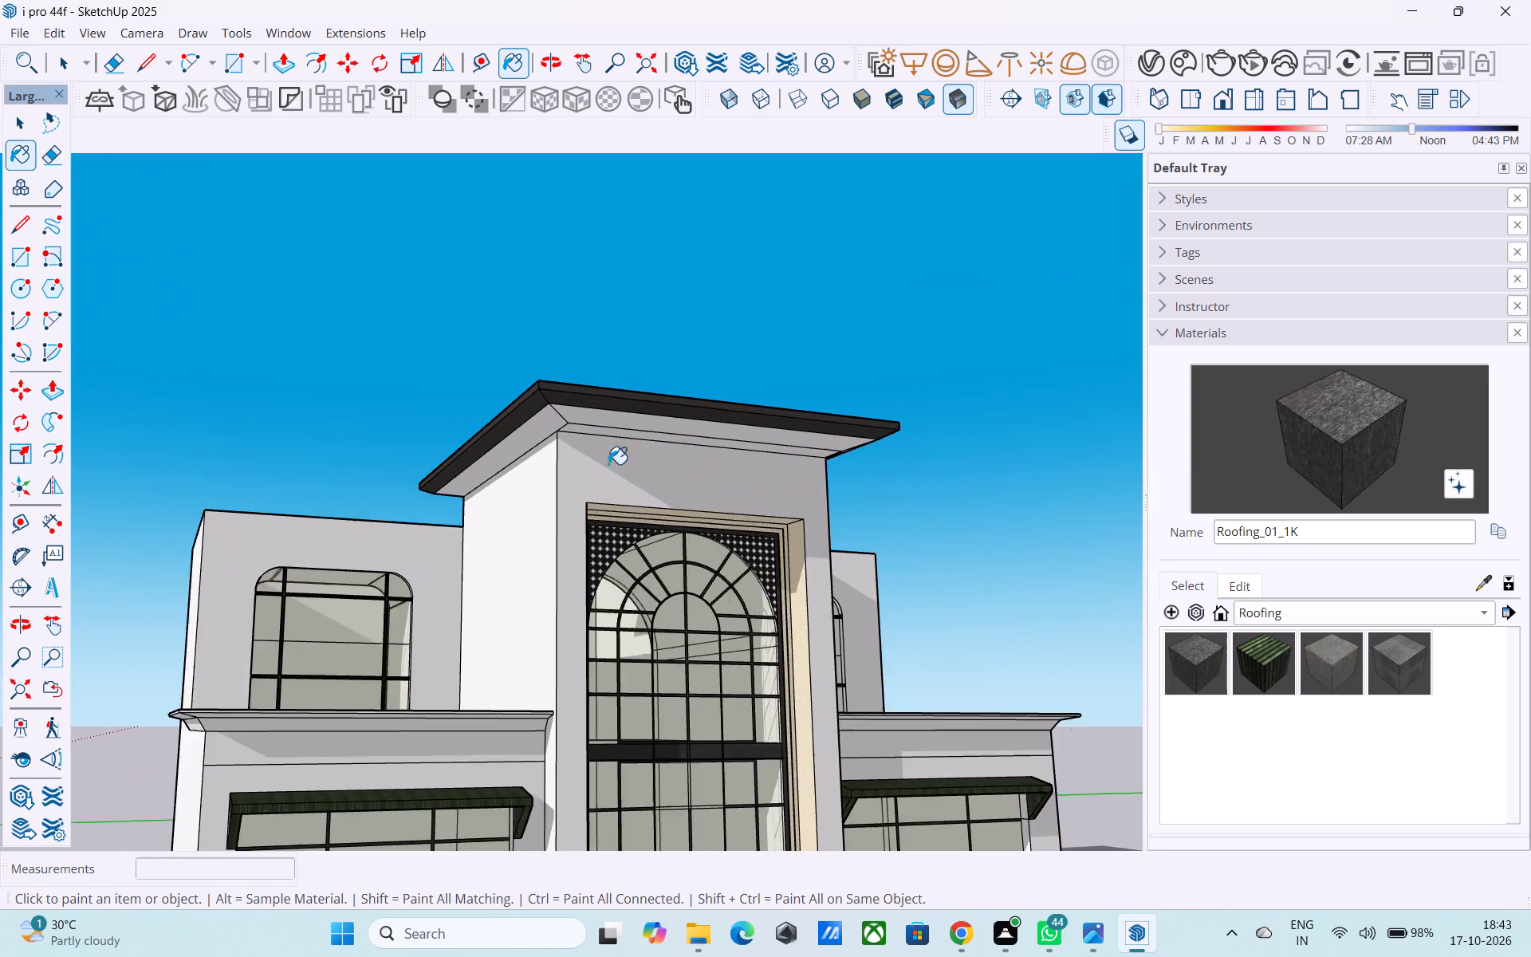
scroll(608, 464, up, 5)
click(498, 449)
middle_drag(642, 442, 203, 431)
scroll(640, 442, up, 1)
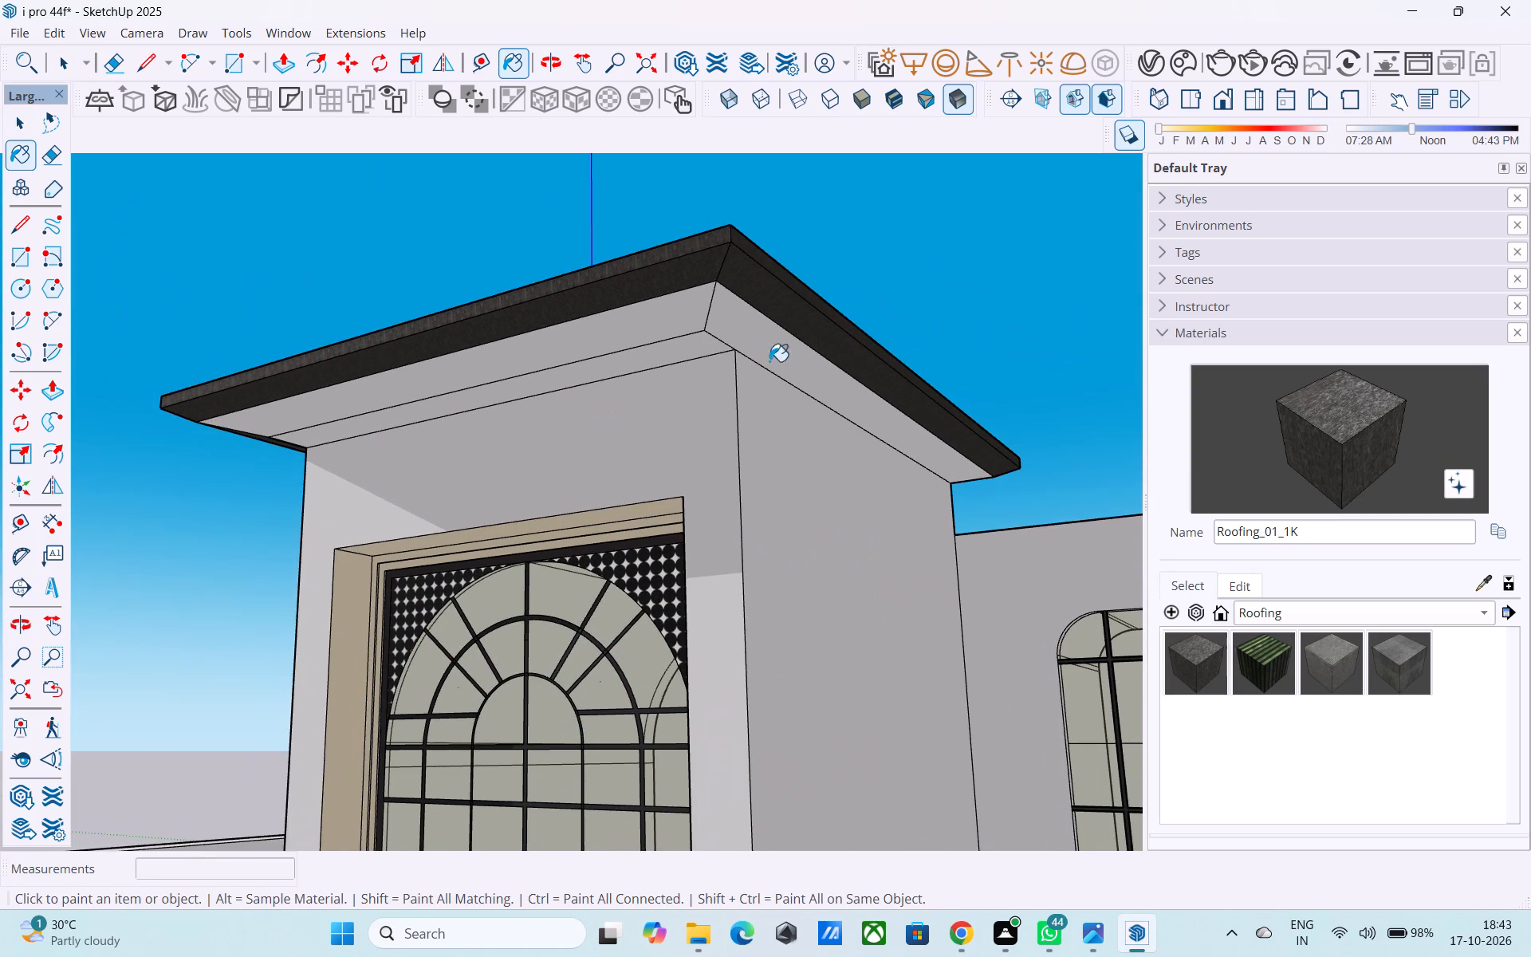
click(762, 352)
Inside the building group, copy the top edge of the tower's front wall 6" downward to mark a narrow strip.
scroll(722, 362, down, 5)
middle_drag(733, 369, 955, 359)
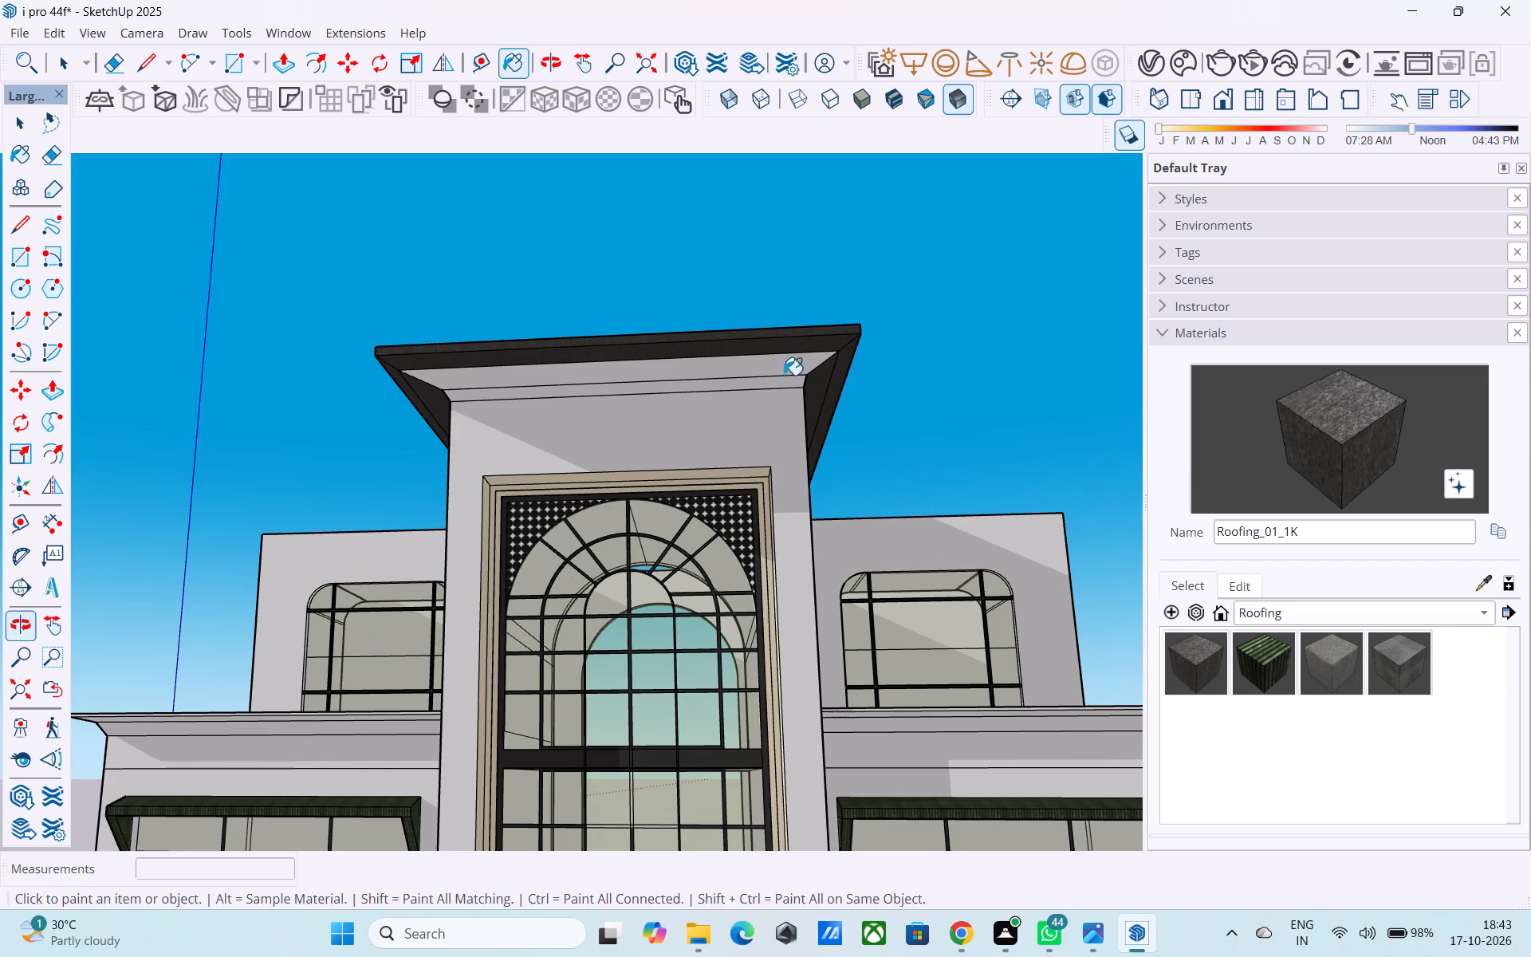
middle_drag(703, 377, 722, 367)
middle_drag(739, 379, 1181, 419)
key(space)
scroll(768, 415, up, 4)
click(643, 502)
click(637, 502)
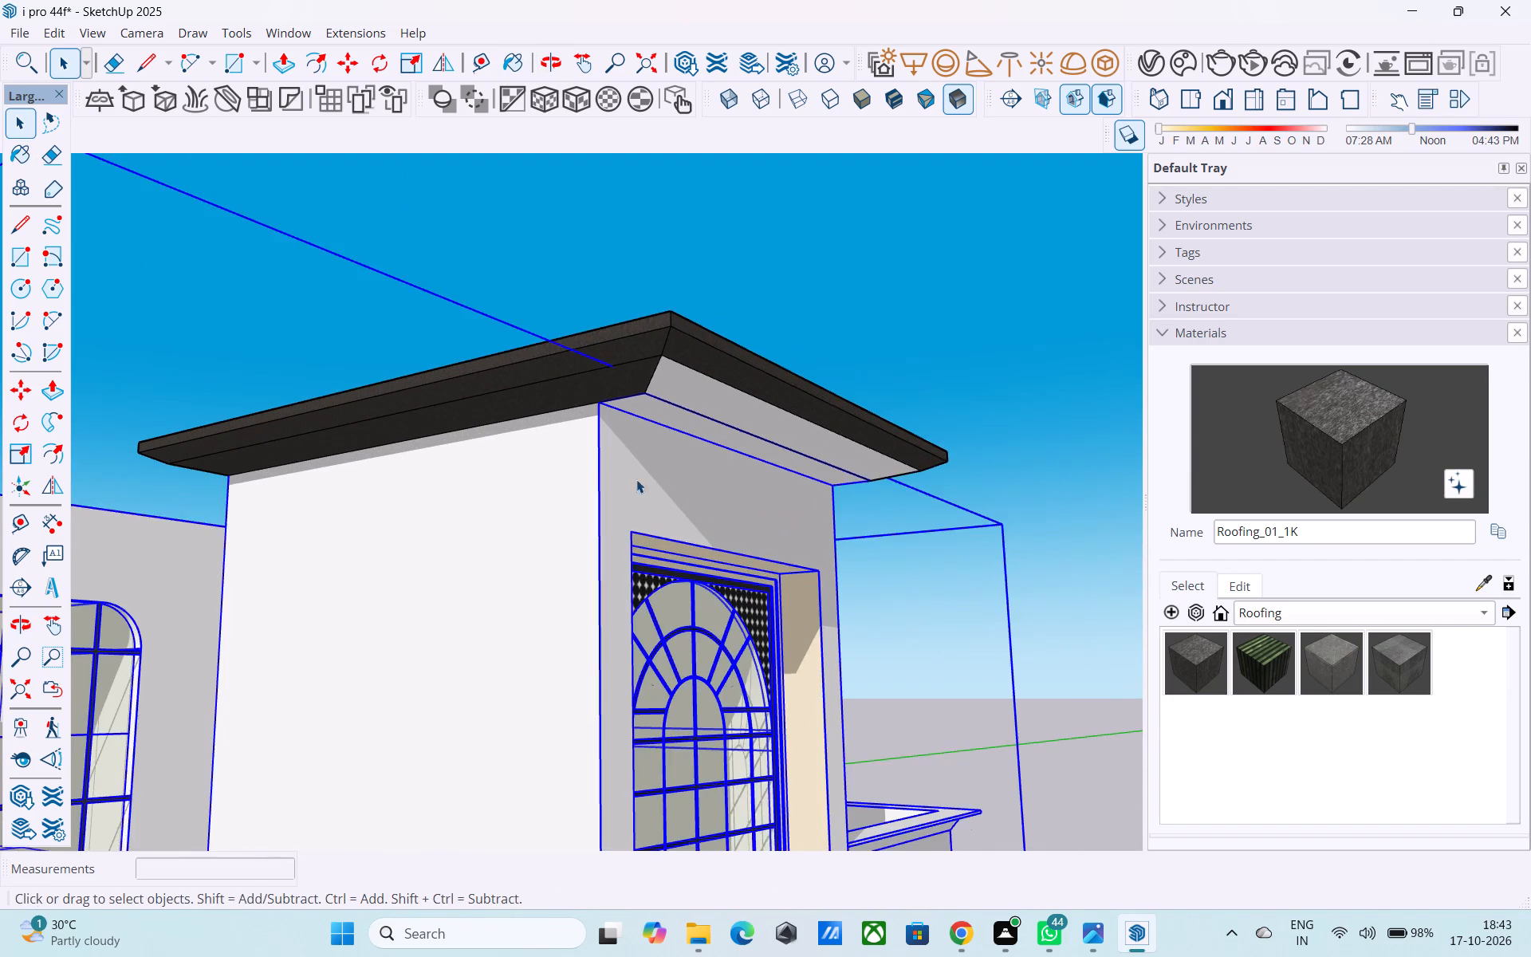
middle_drag(632, 476, 535, 492)
double_click(521, 487)
middle_drag(513, 481, 469, 471)
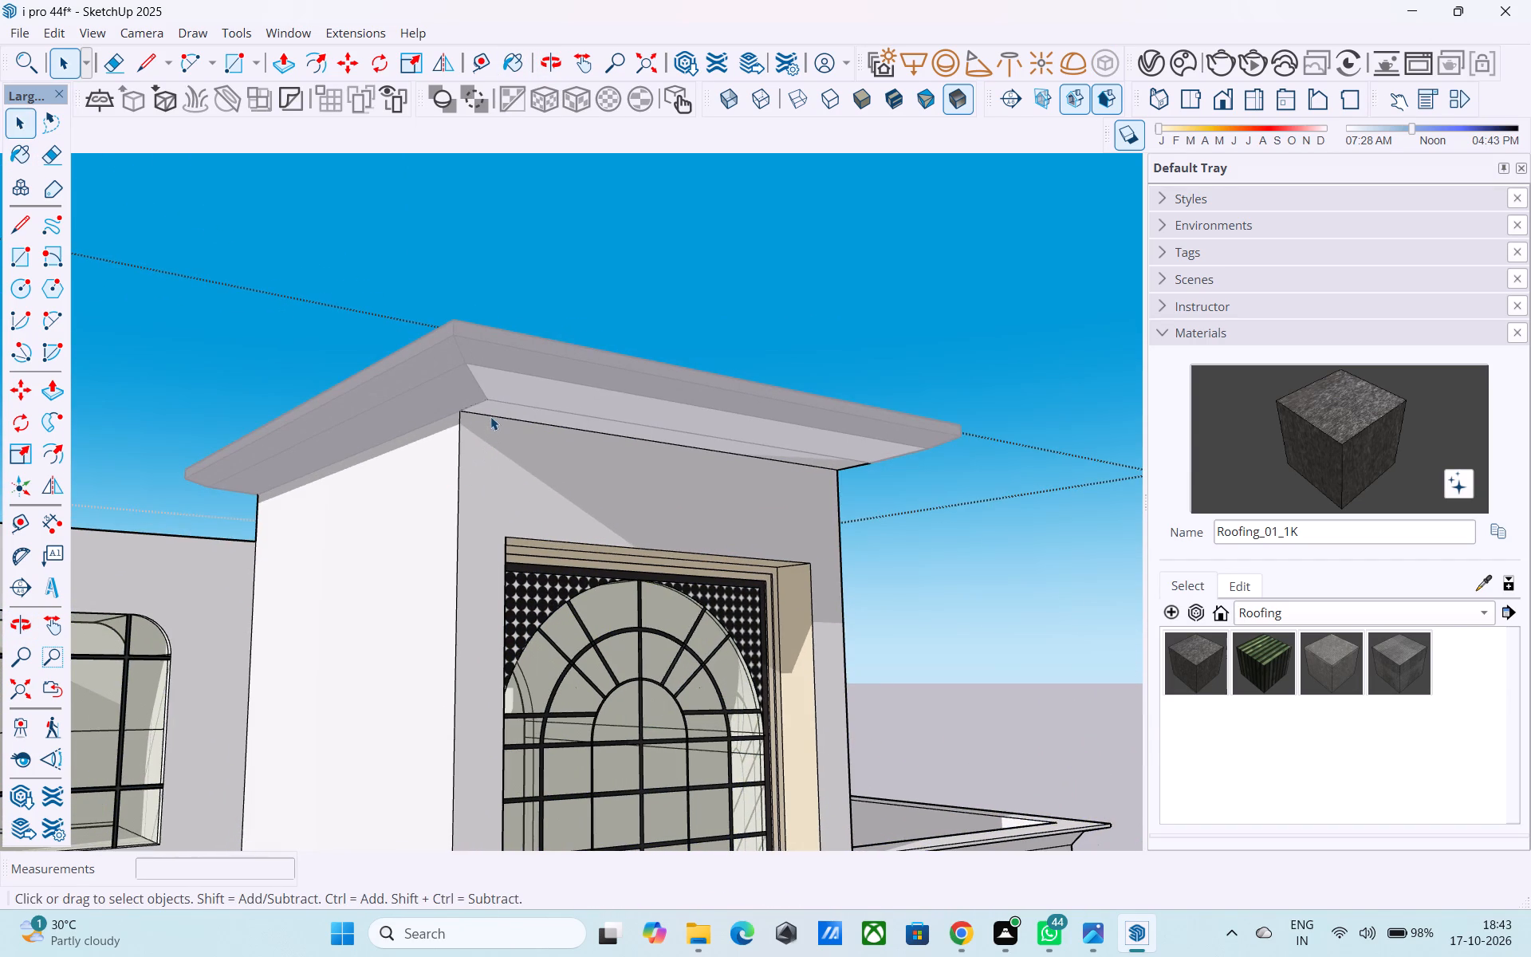
click(490, 416)
key(m)
middle_drag(485, 417, 454, 426)
scroll(450, 424, up, 2)
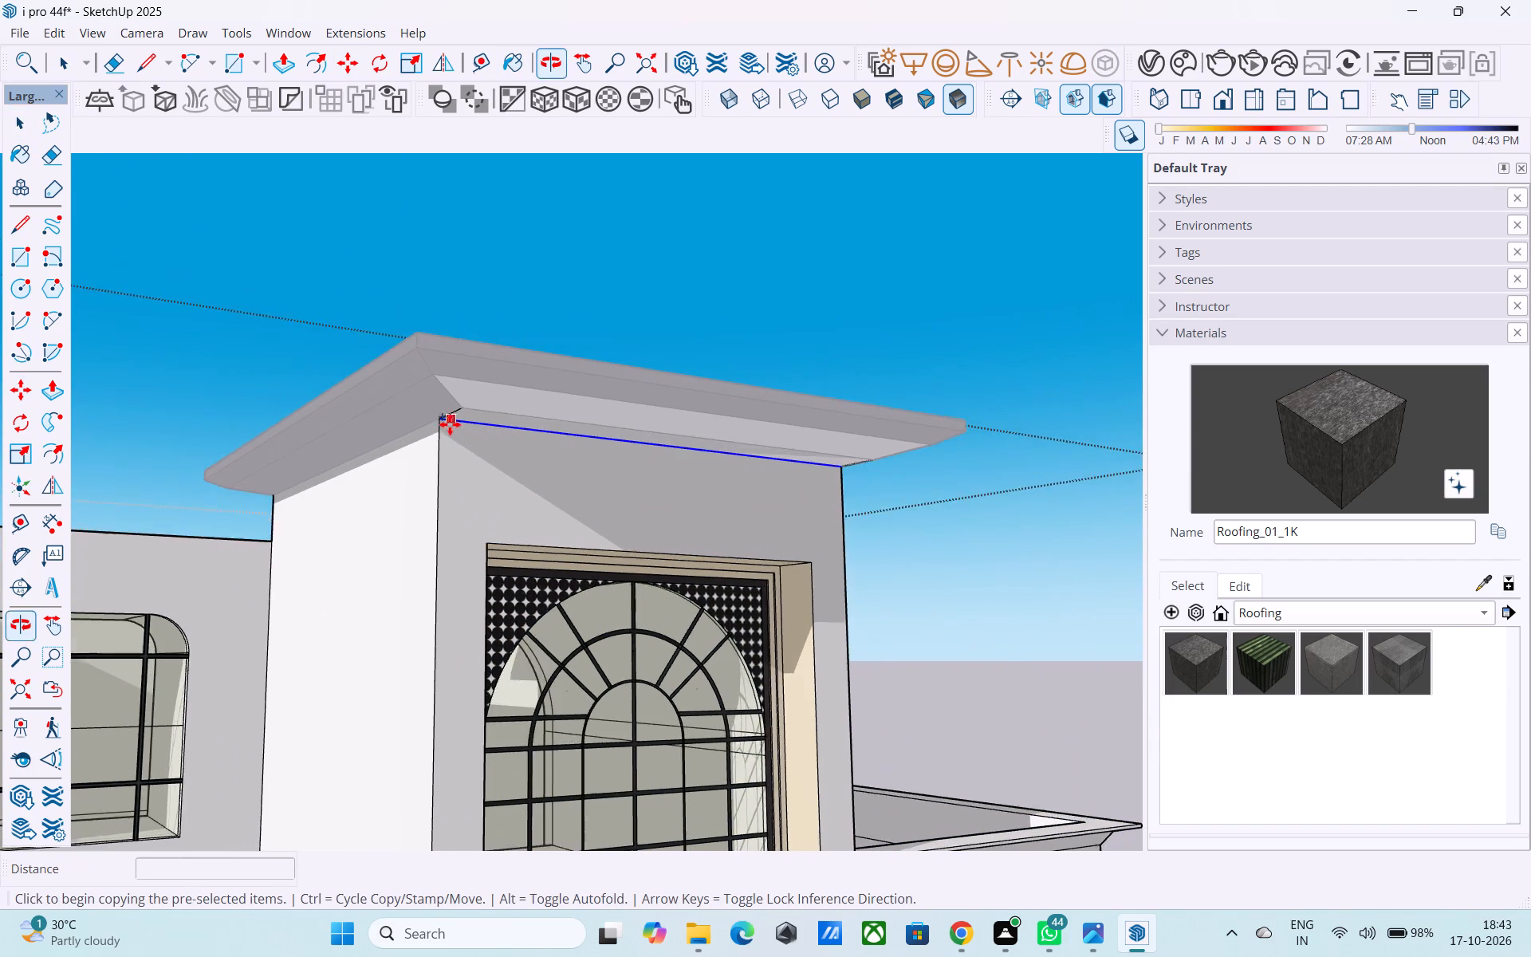
scroll(450, 424, up, 2)
click(441, 418)
click(442, 437)
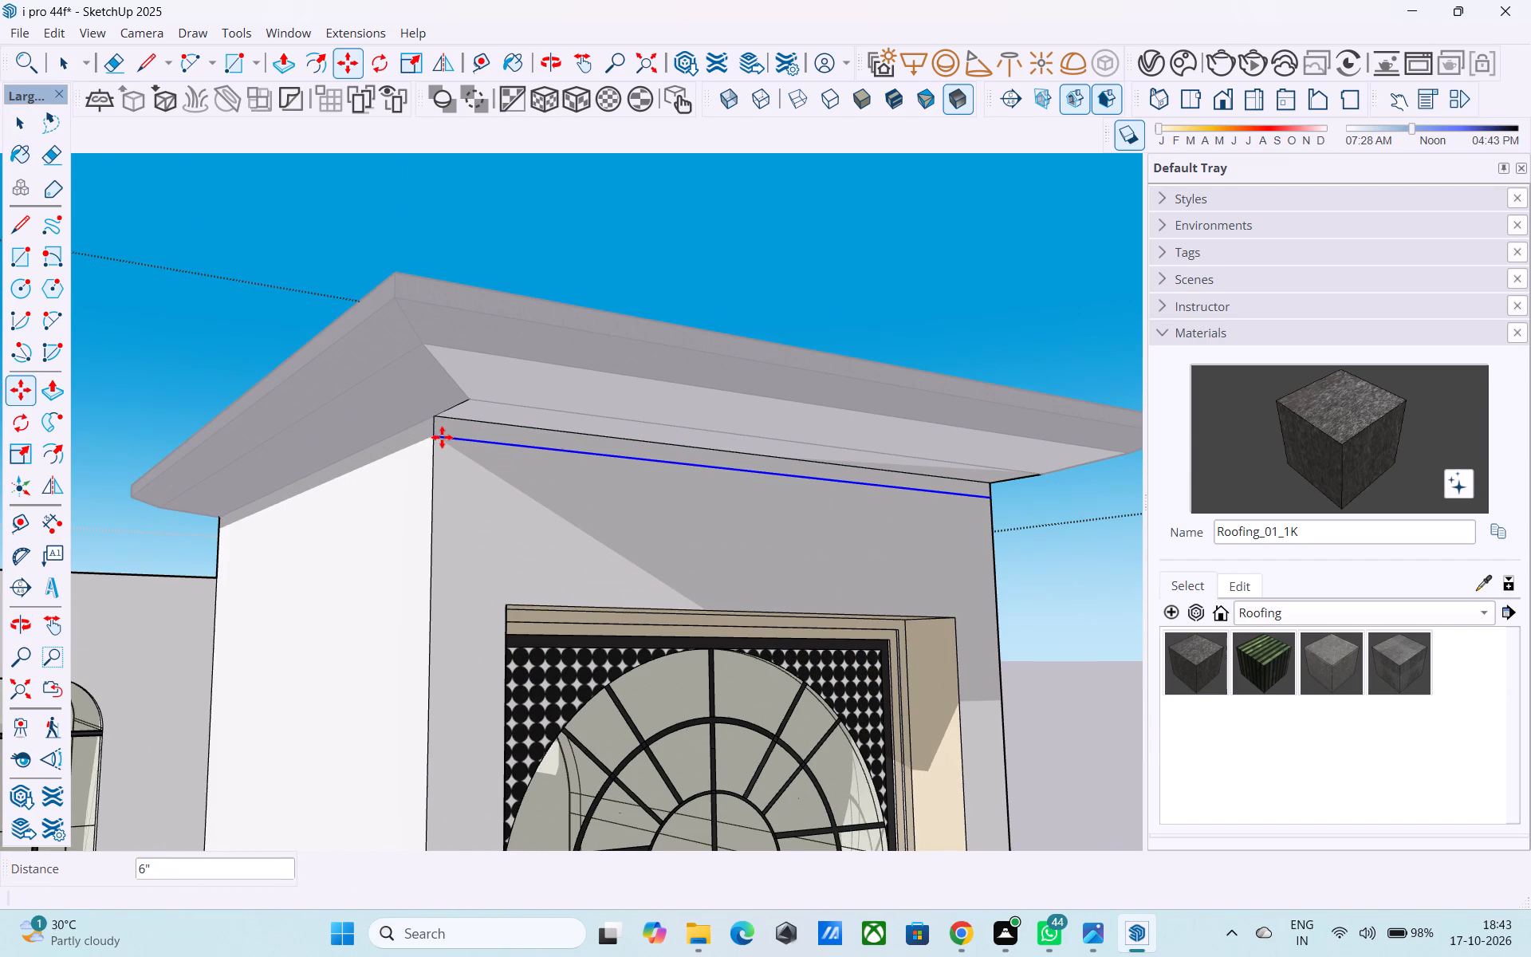
Pull the narrow strip at the top of the tower's front wall outward 5'.
key(space)
click(464, 433)
key(p)
click(464, 433)
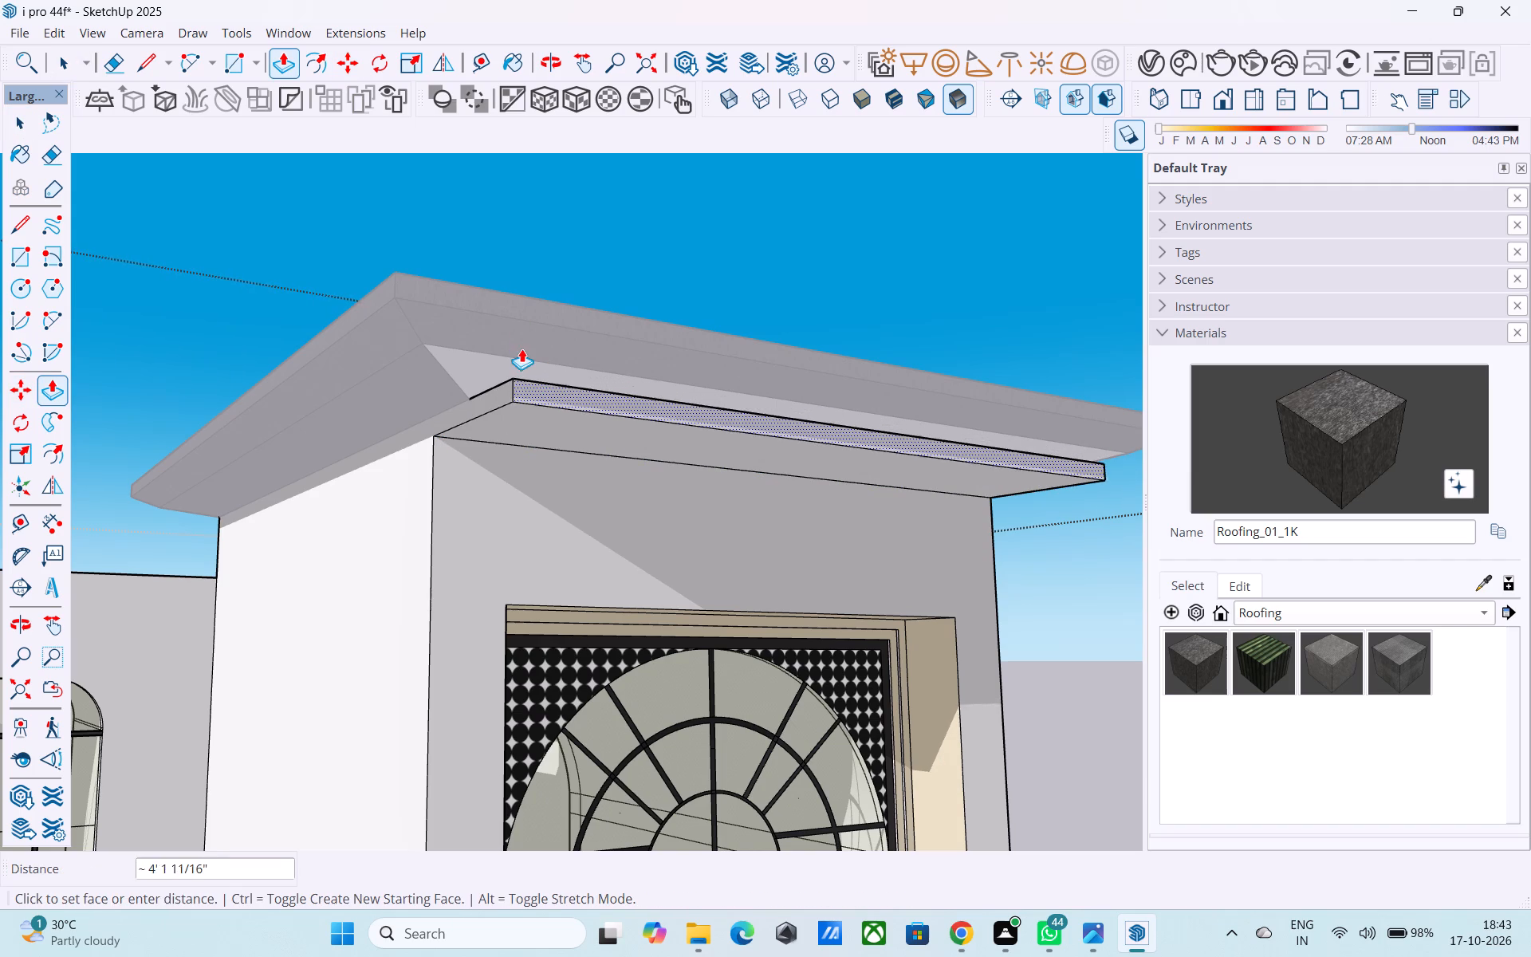
click(527, 322)
middle_drag(668, 426, 458, 464)
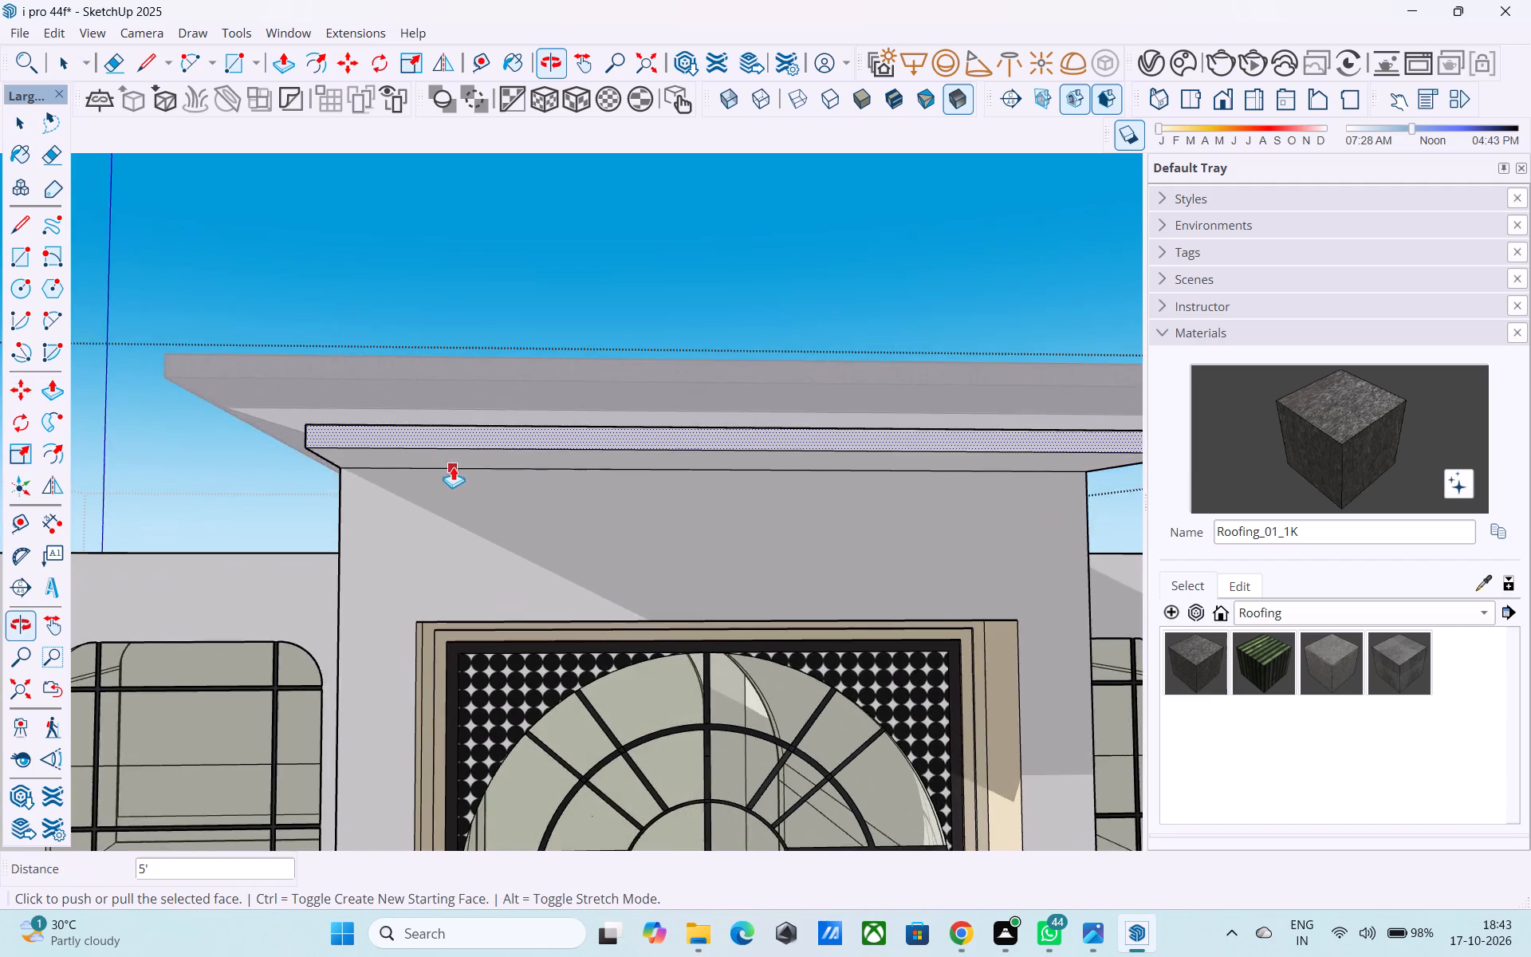
scroll(453, 465, down, 10)
middle_click(467, 475)
key(space)
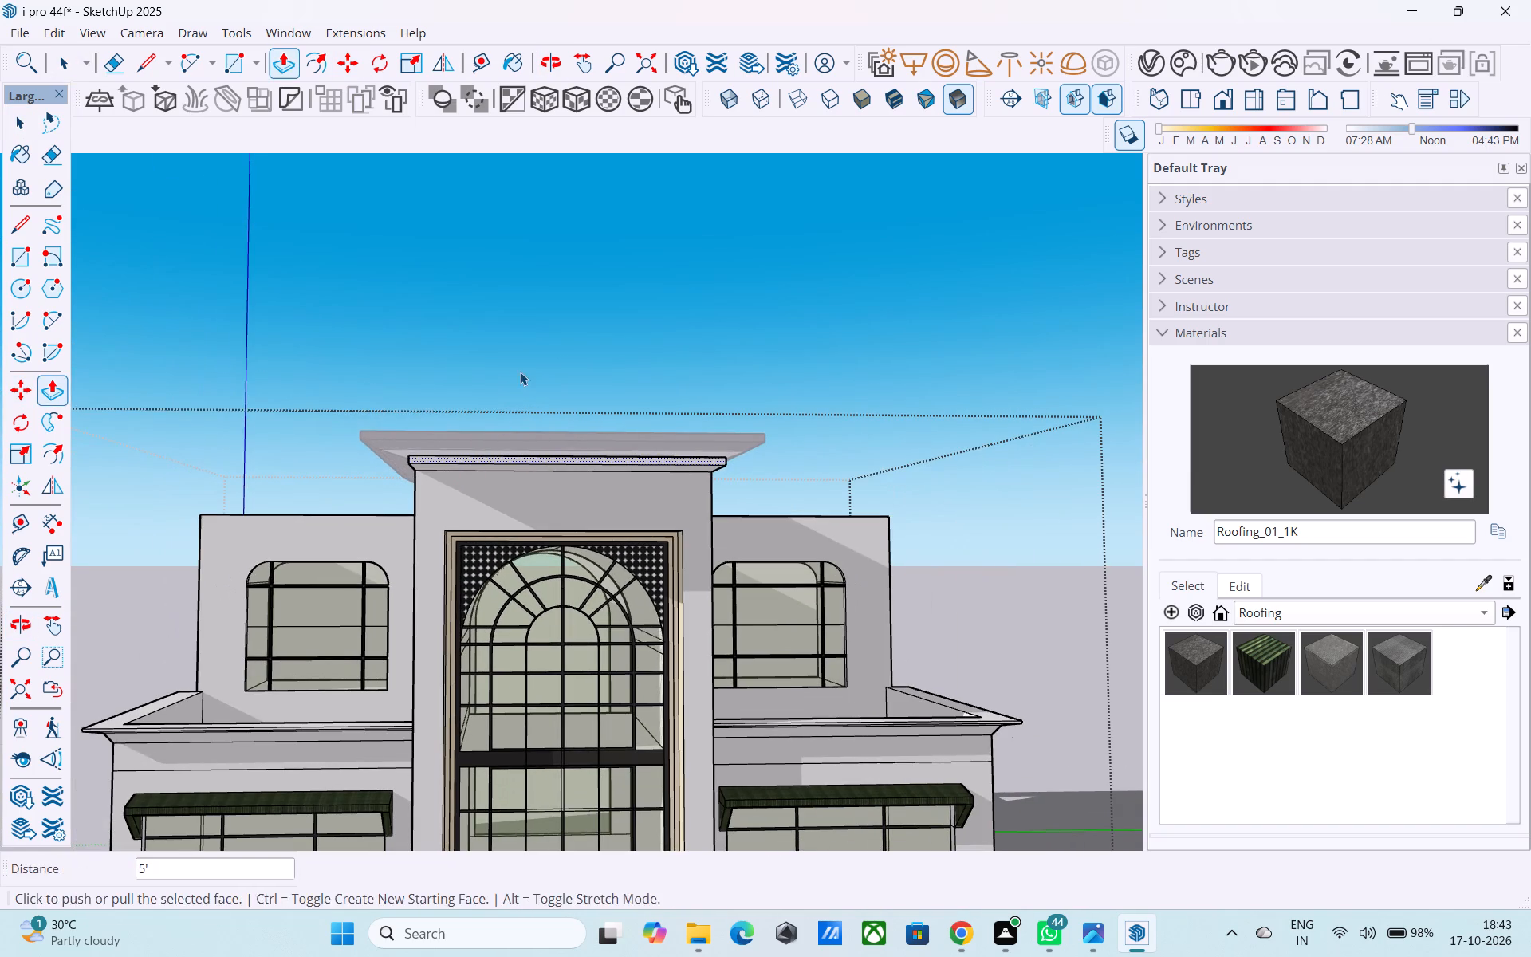
Leave the building group and paint the remaining light underside face of the roof's front overhang with Roofing_01_1K.
click(522, 371)
click(1348, 423)
scroll(410, 487, up, 7)
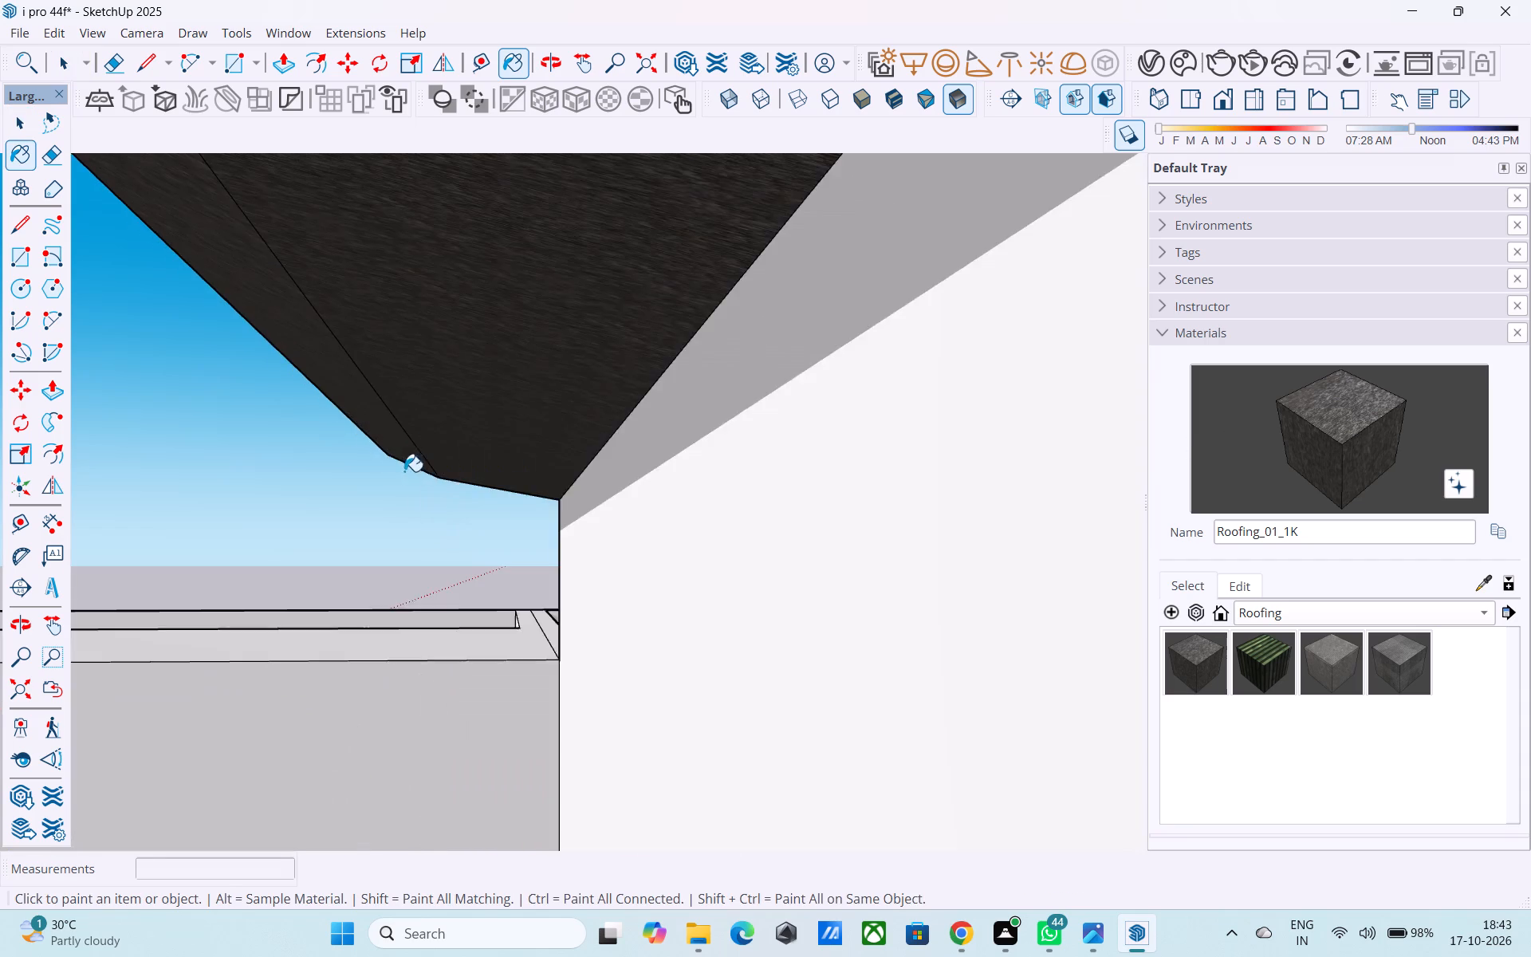
scroll(408, 433, down, 10)
shift+middle_drag(405, 433, 424, 545)
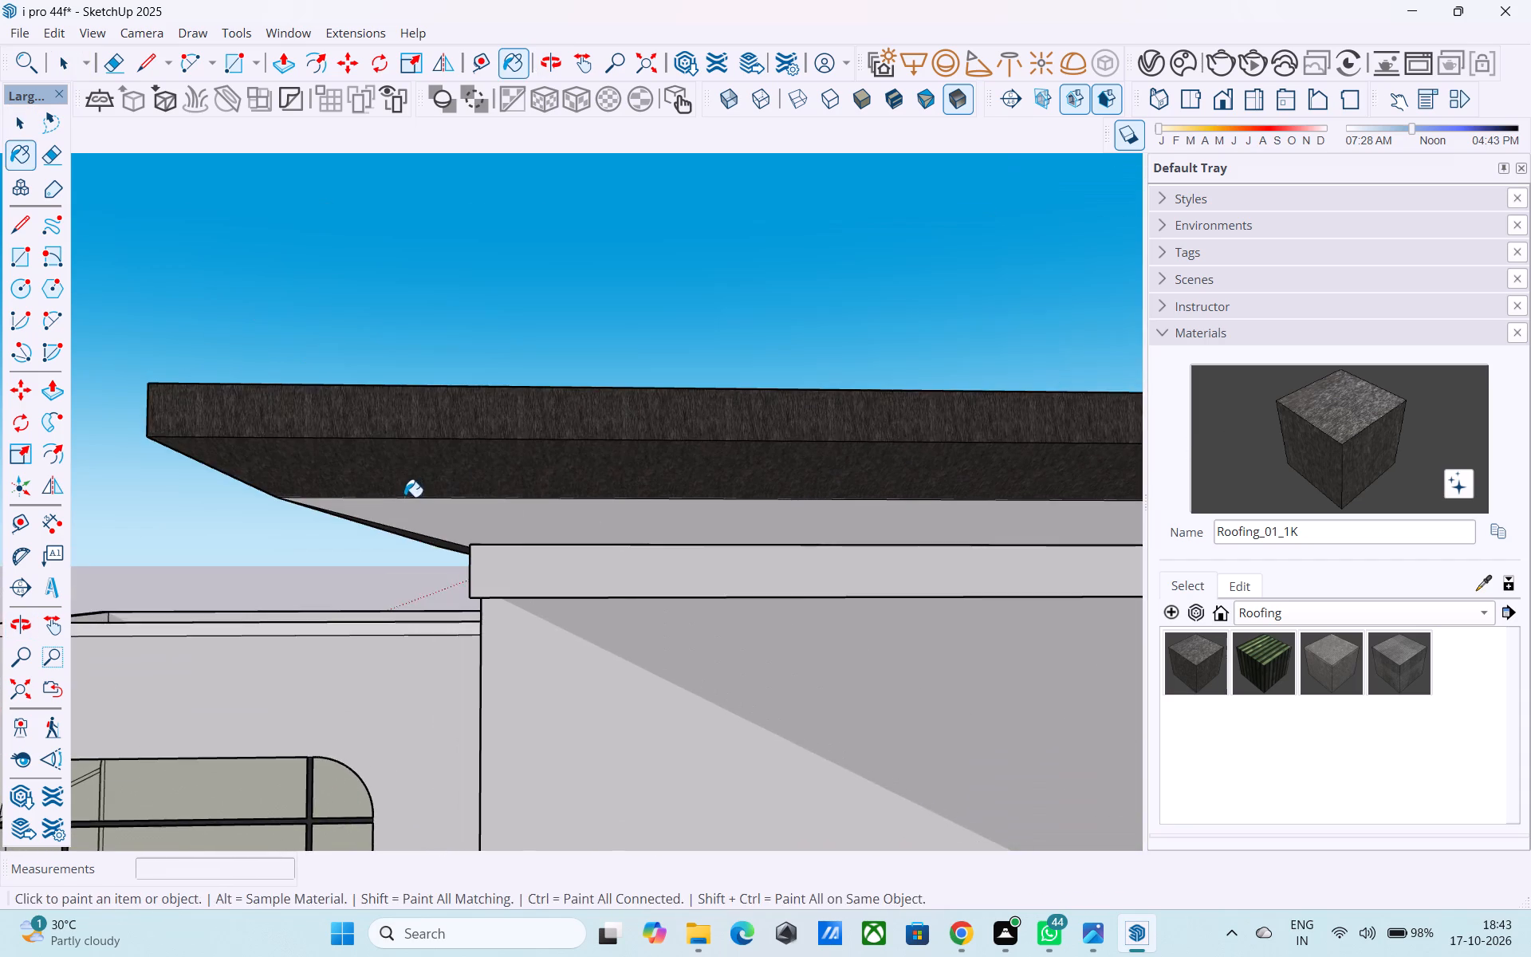
middle_drag(417, 515, 612, 422)
click(421, 502)
Examine the painted roof and the projecting ledge beneath it from the front, the sides and farther away.
scroll(419, 503, down, 5)
middle_drag(663, 585, 426, 597)
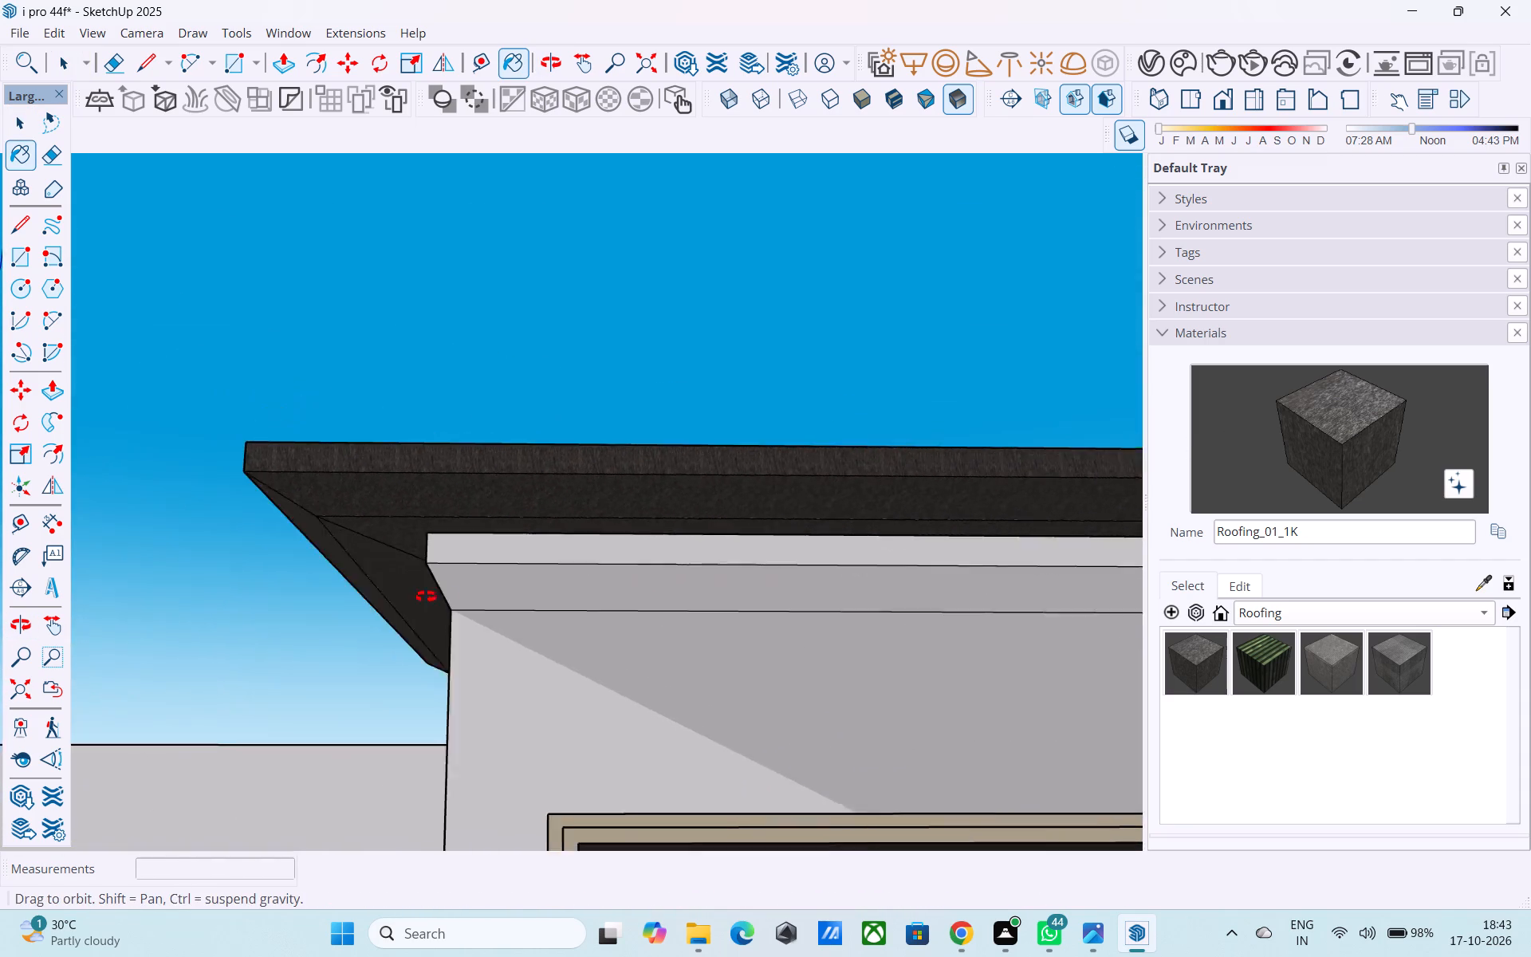
middle_drag(426, 597, 409, 601)
scroll(390, 602, down, 7)
middle_drag(554, 614, 319, 614)
scroll(501, 620, up, 5)
middle_drag(502, 619, 512, 620)
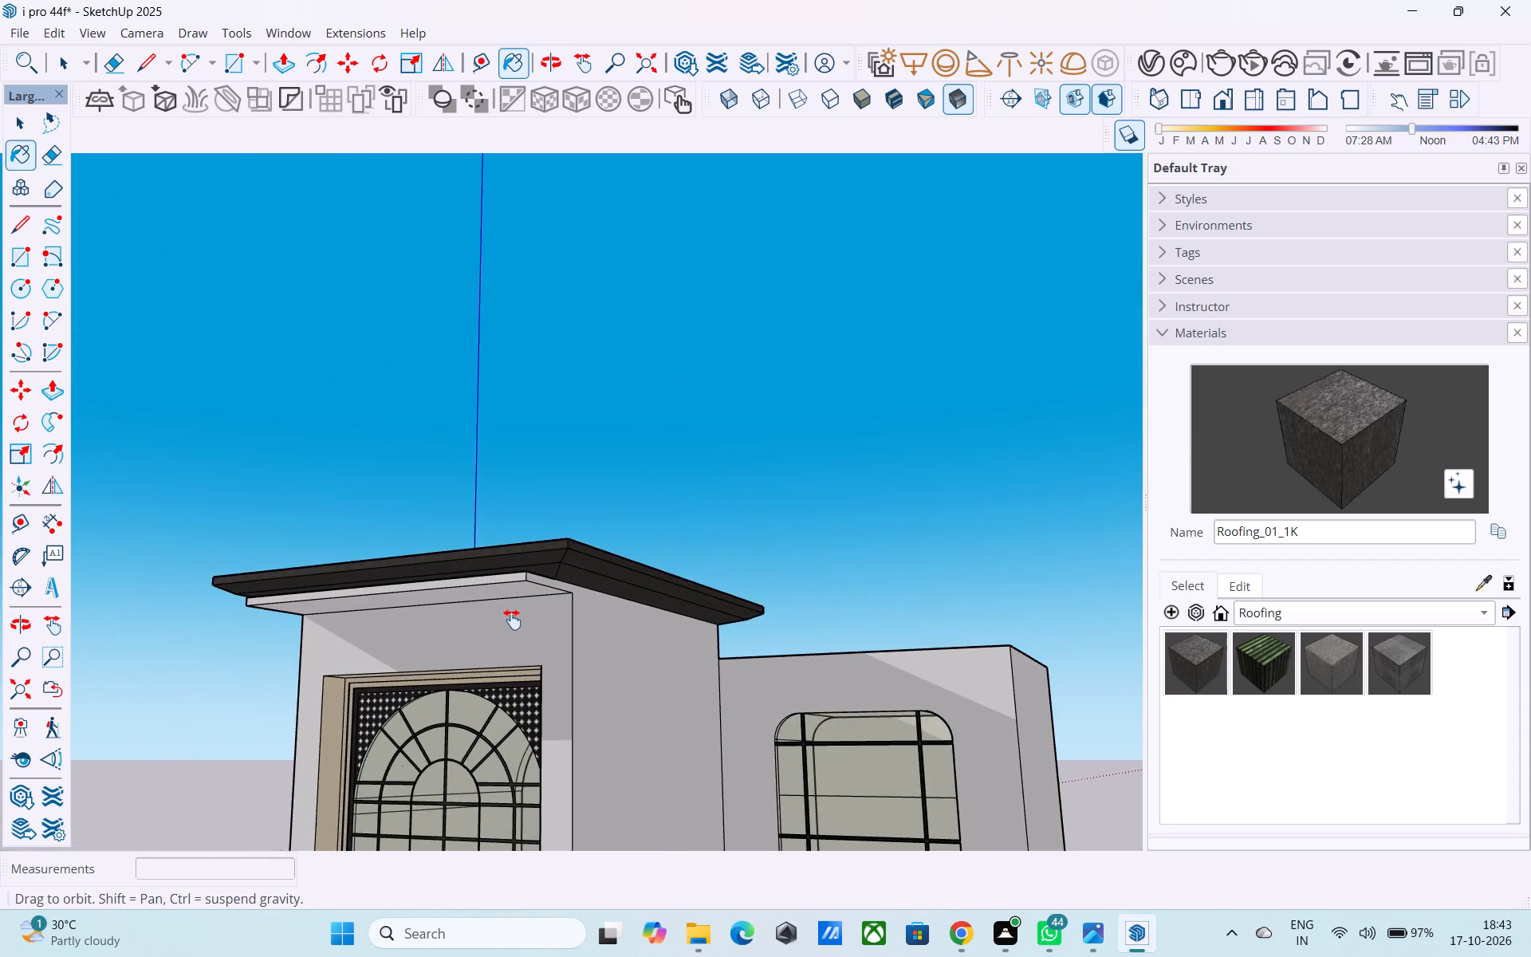
middle_drag(512, 620, 647, 586)
scroll(647, 586, down, 6)
middle_drag(645, 587, 655, 550)
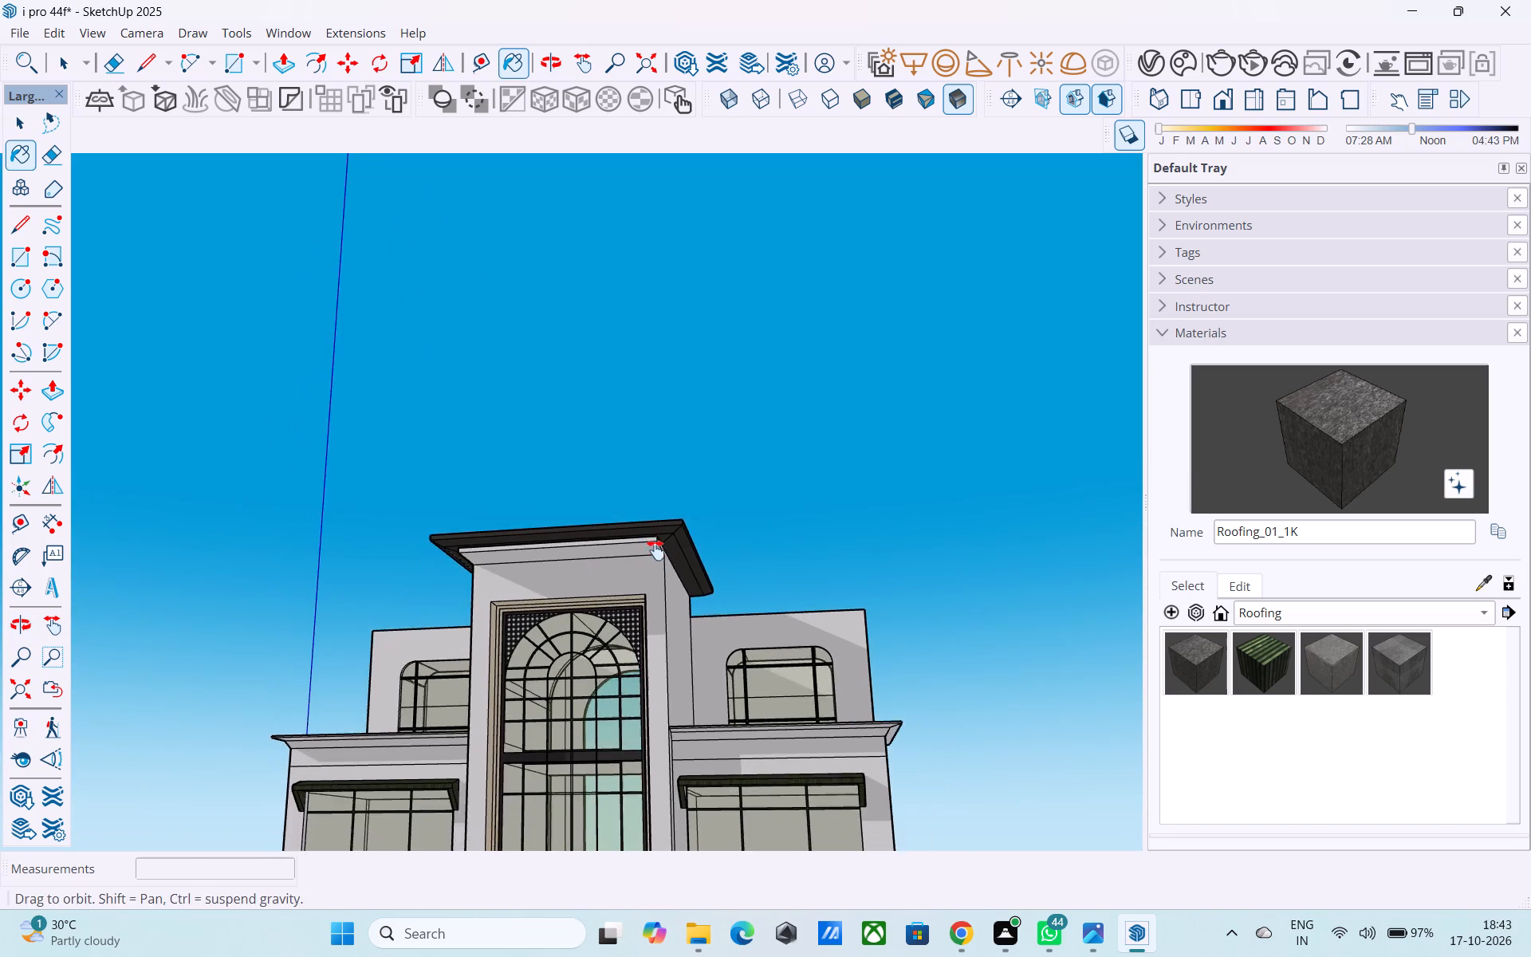
middle_drag(655, 550, 657, 541)
scroll(657, 550, down, 3)
middle_drag(654, 561, 720, 686)
scroll(621, 662, up, 4)
Inside the building group, offset the outline of the tower's front wall face inward 6", then change the offset to 9".
key(space)
click(580, 602)
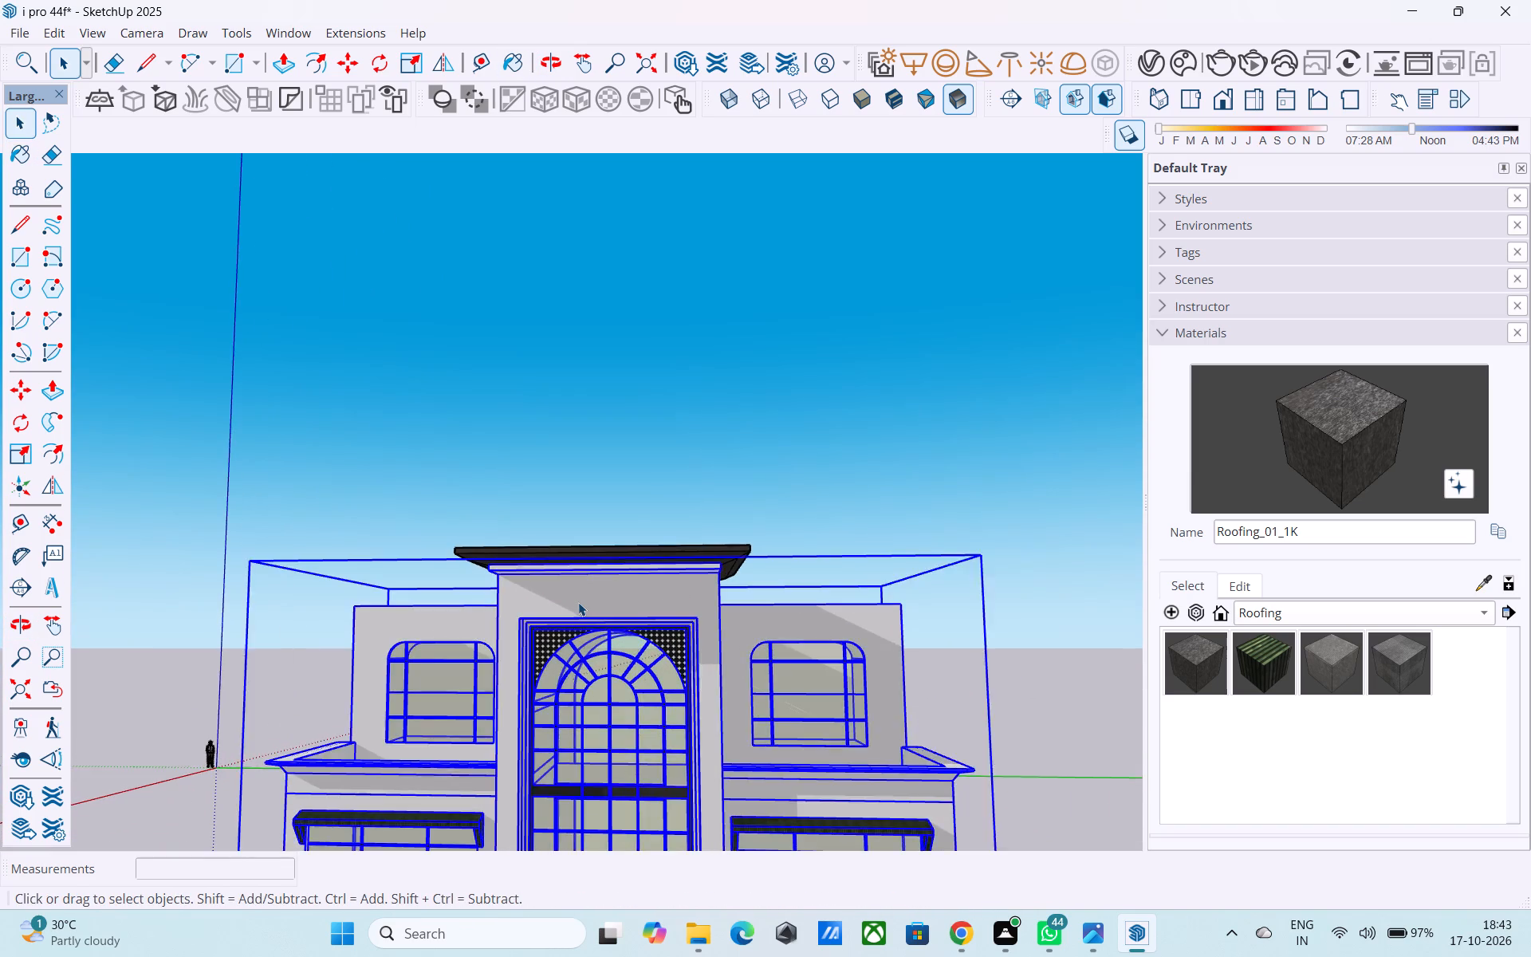
scroll(578, 602, up, 5)
double_click(577, 601)
click(573, 600)
double_click(572, 598)
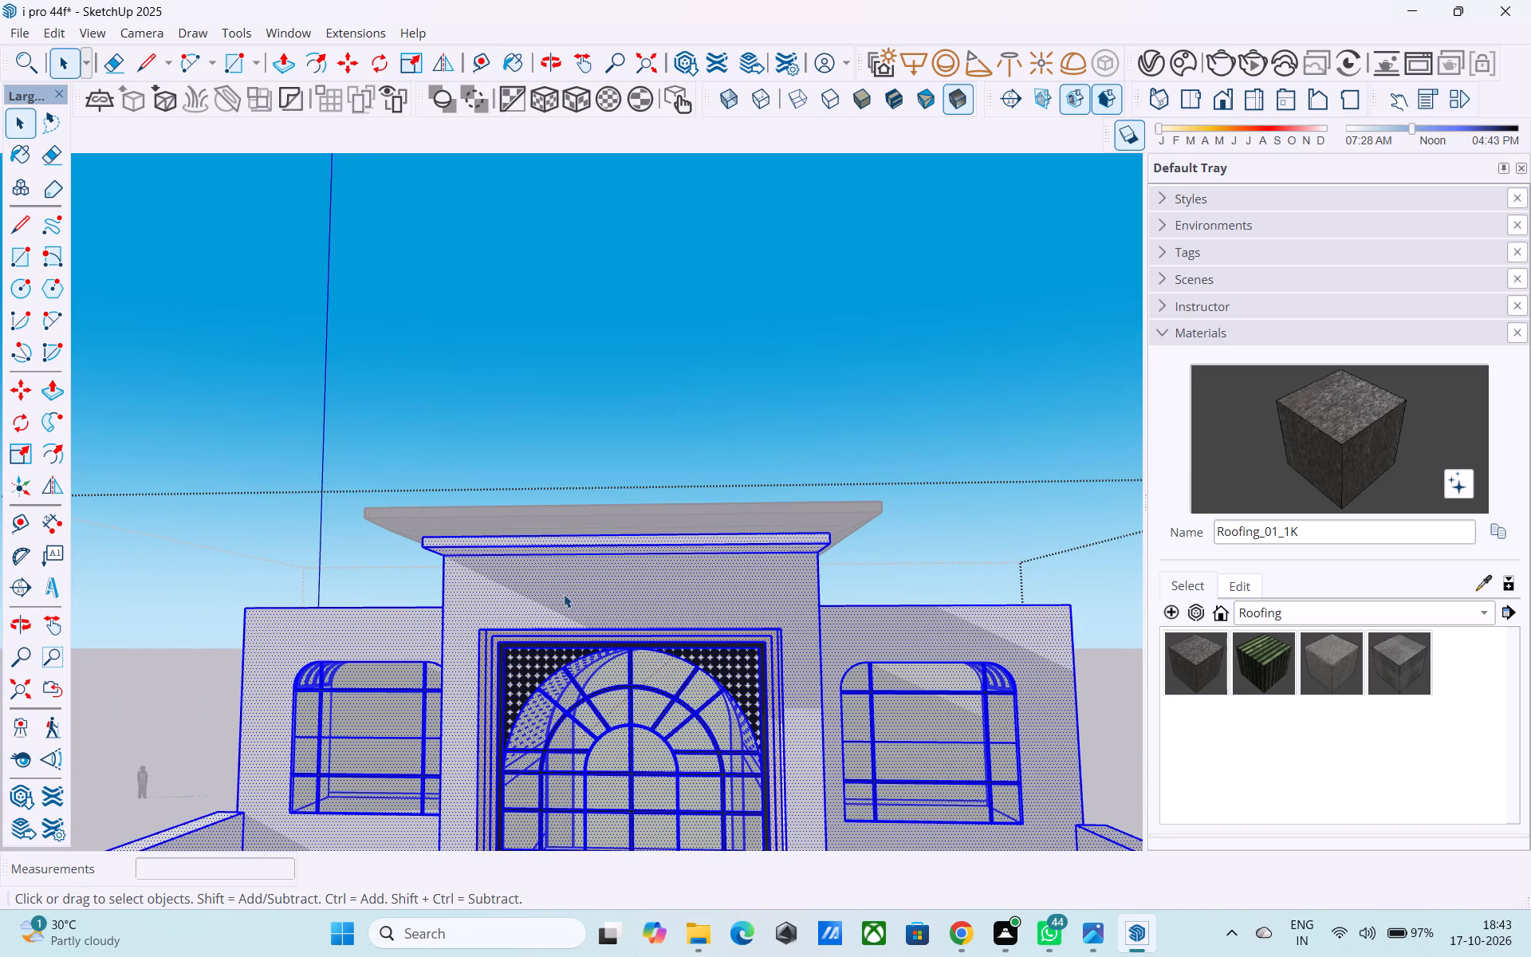
click(565, 594)
key(f)
click(573, 608)
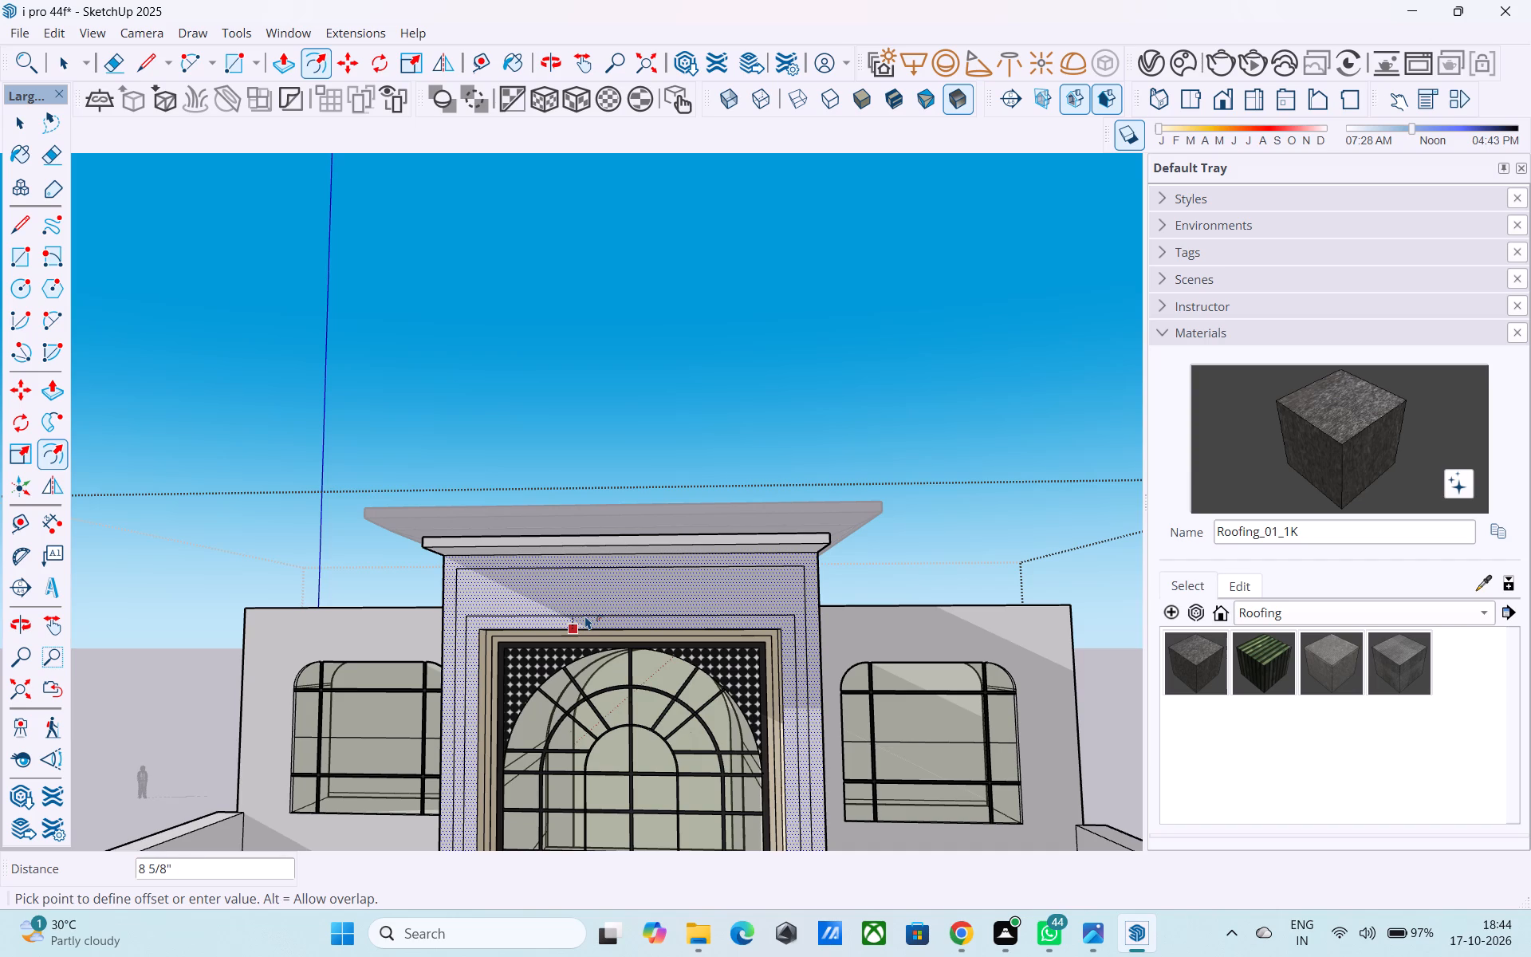
text(6")
key(Return)
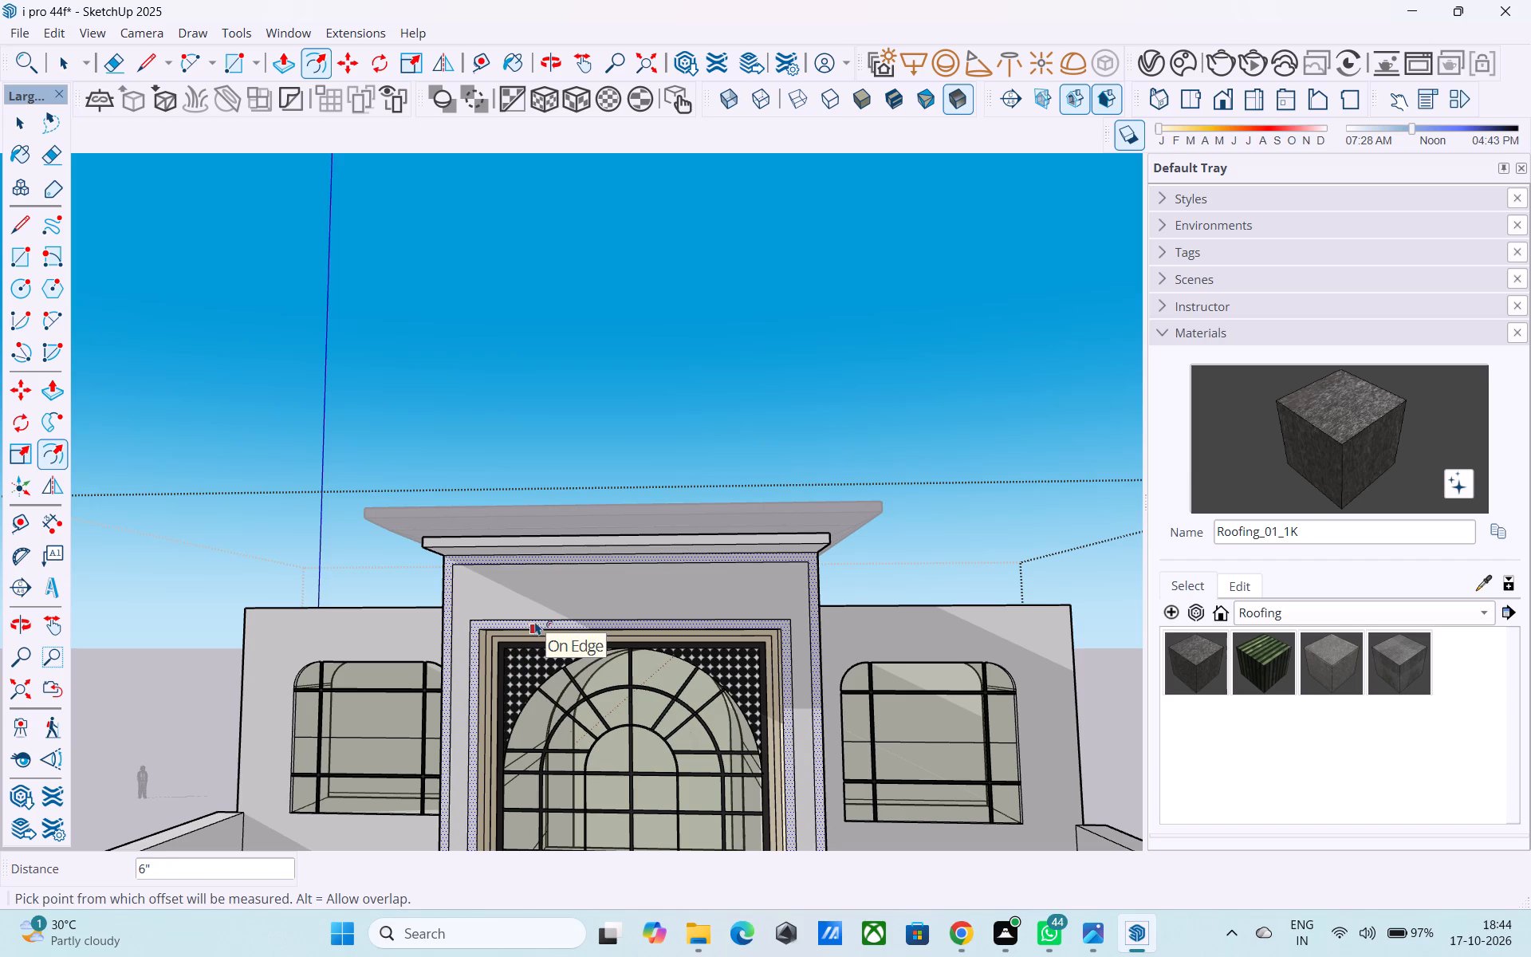
text(9")
key(Return)
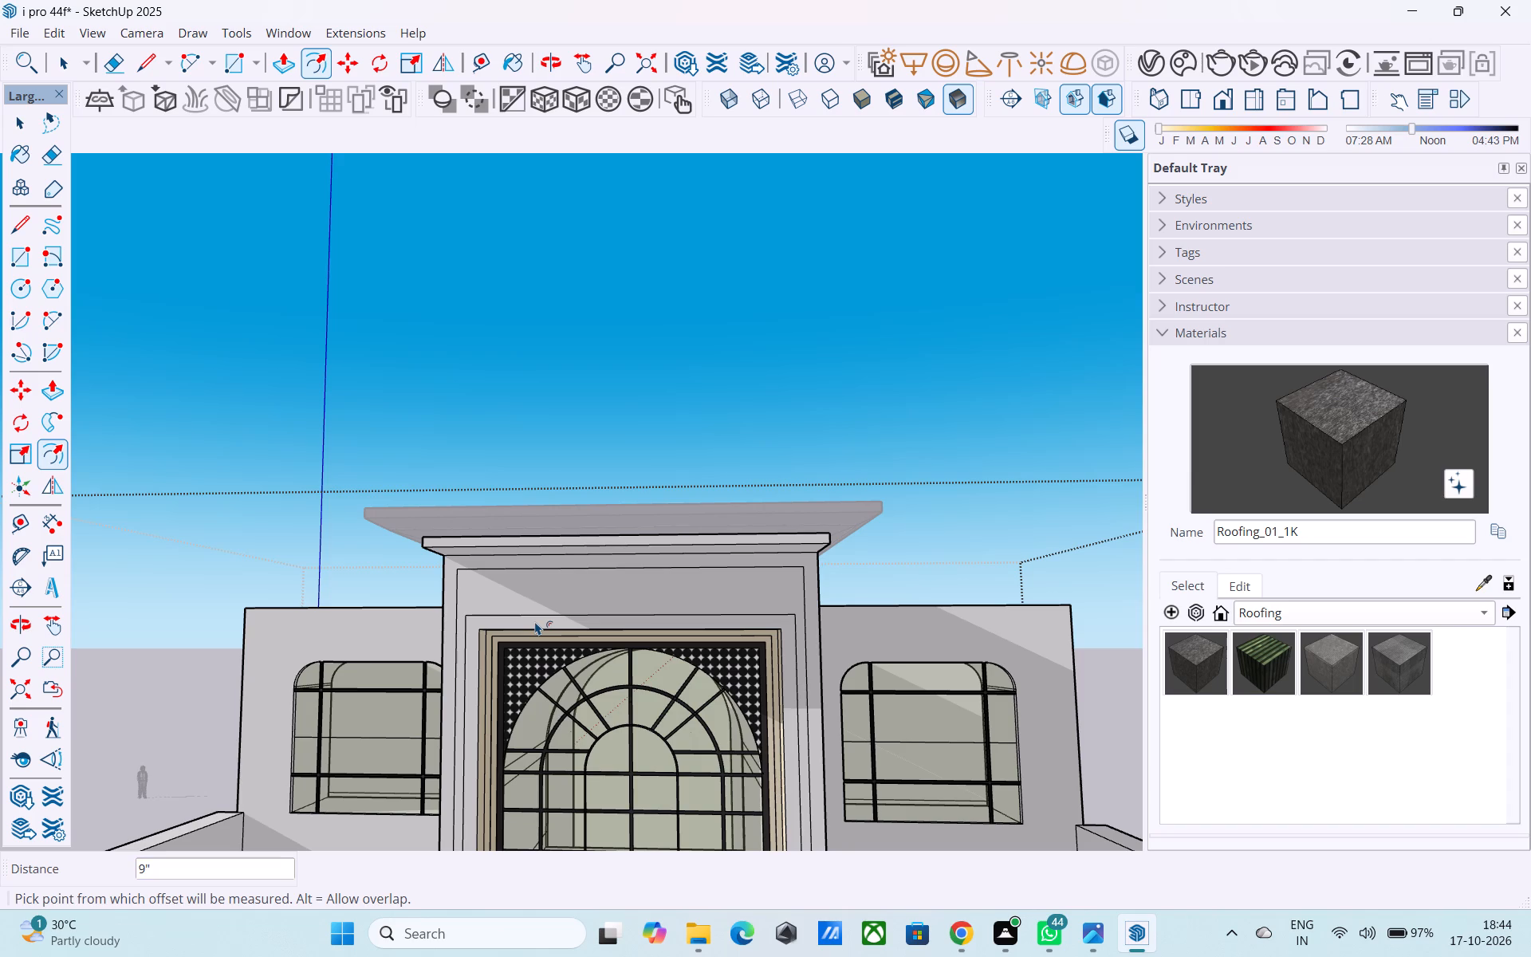
Erase the inner offset line running around the arched entrance frame, keeping the outer border line.
scroll(464, 597, down, 4)
middle_drag(465, 598, 493, 574)
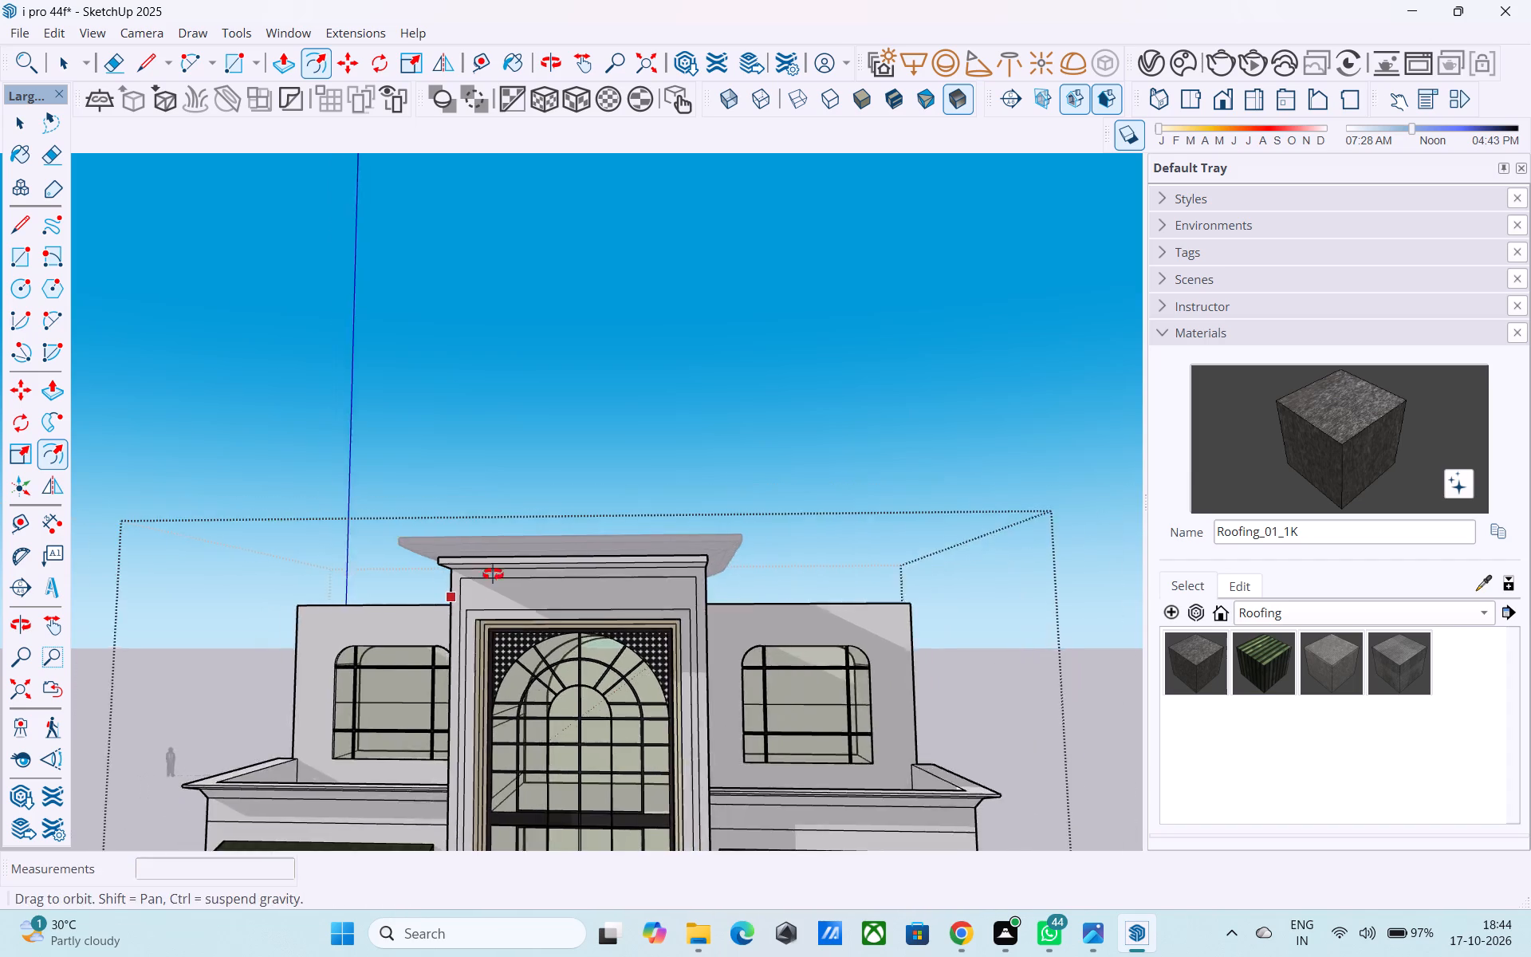
middle_drag(493, 574, 493, 573)
scroll(466, 640, up, 7)
key(e)
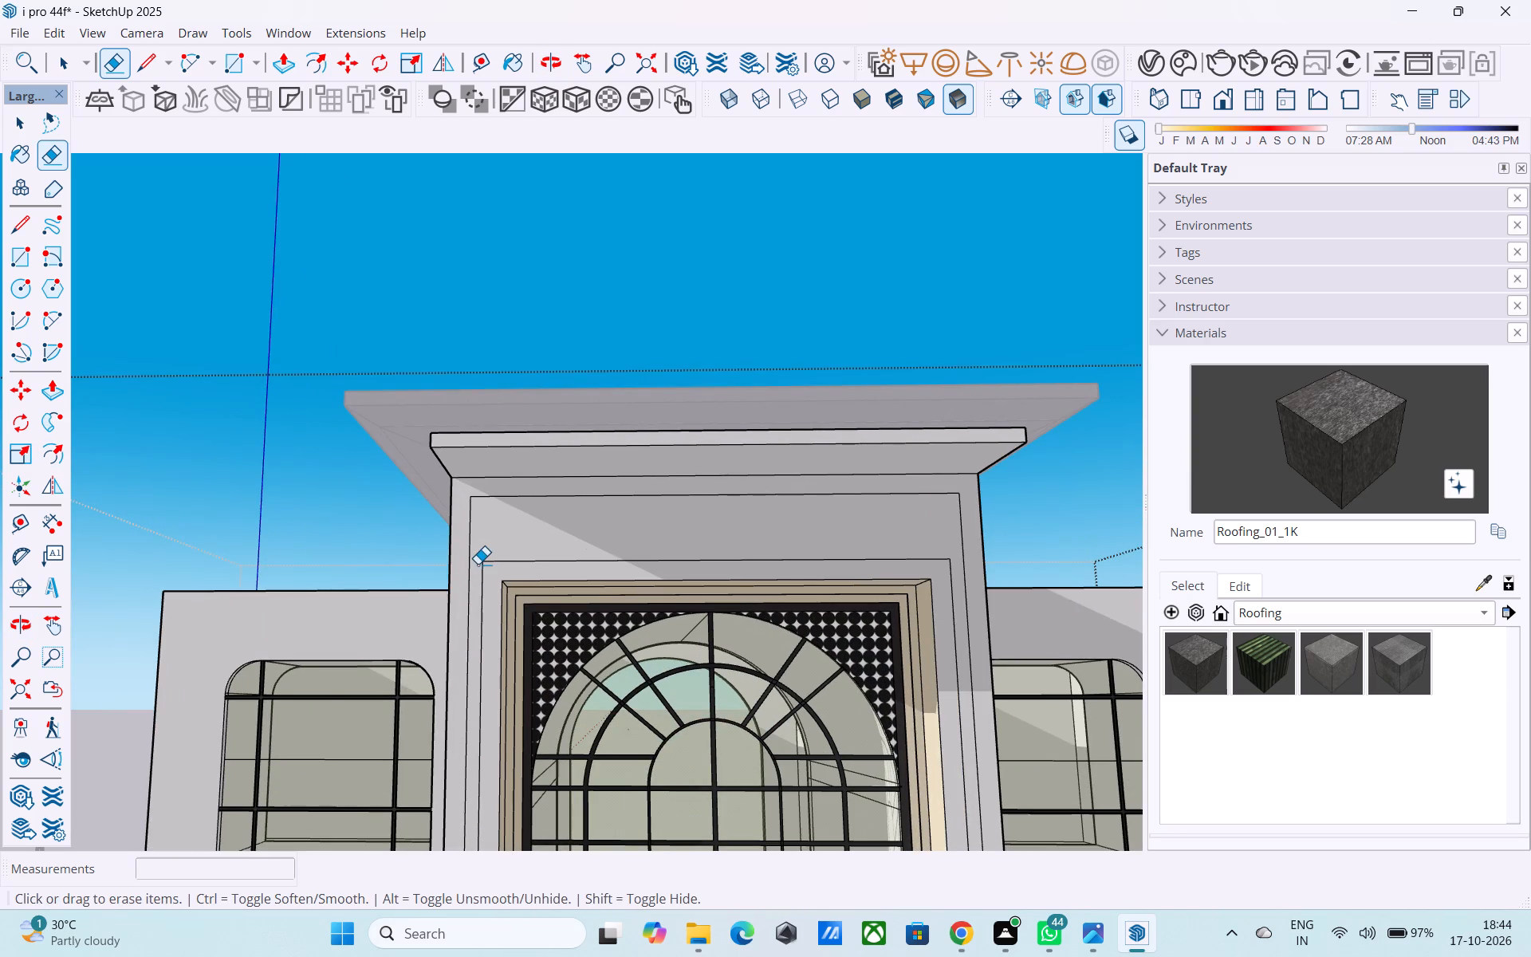
click(482, 564)
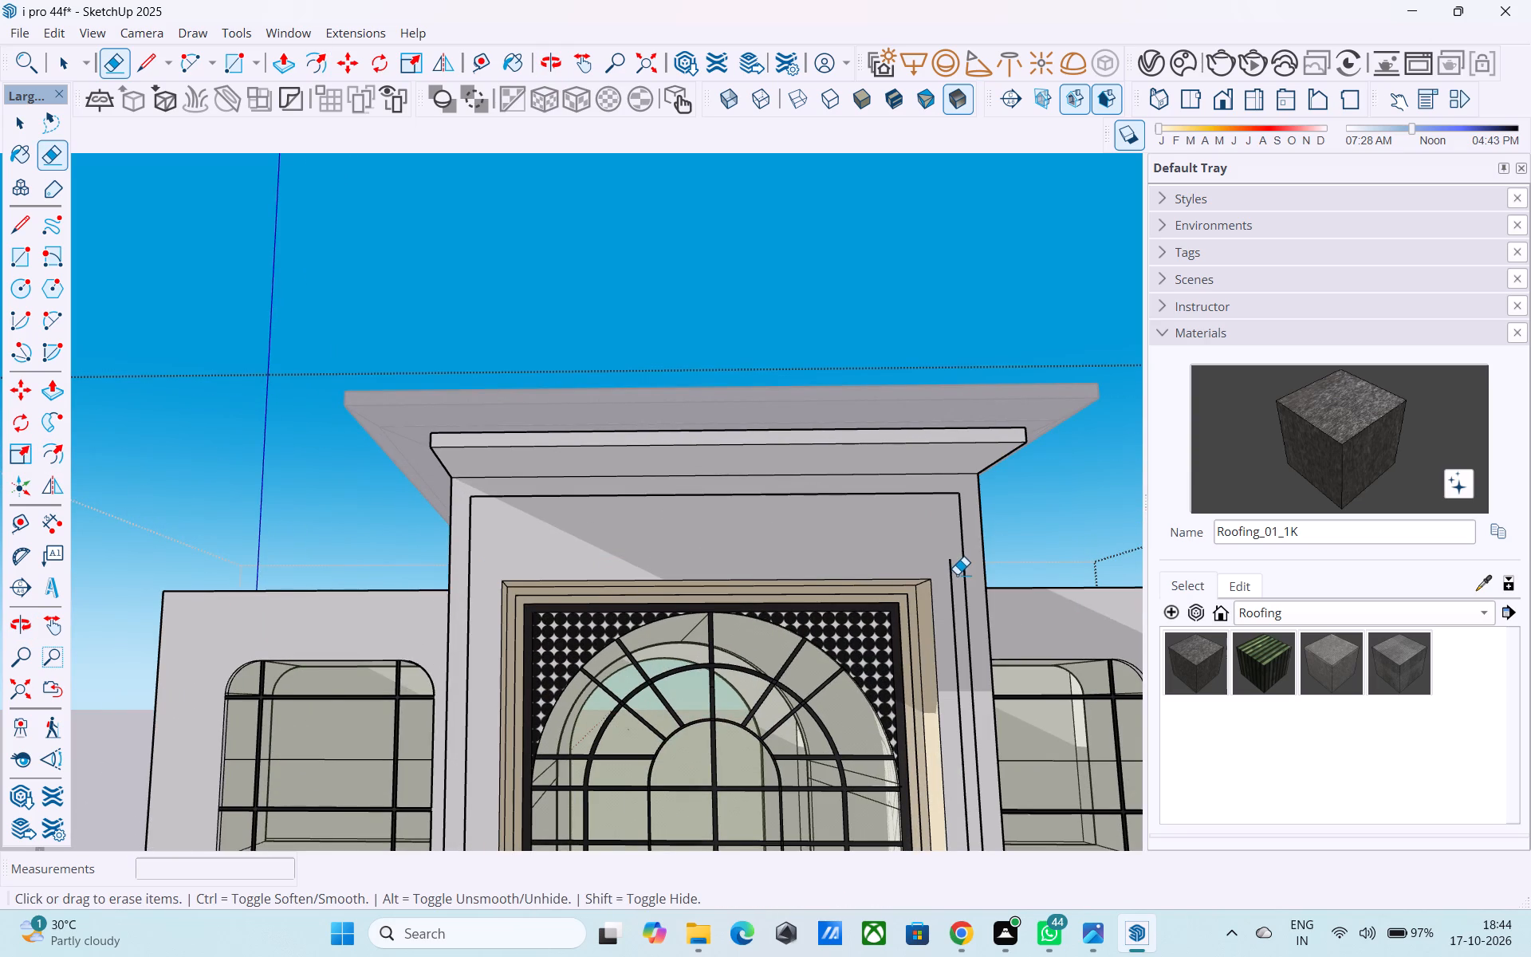
click(953, 574)
Erase the short horizontal offset segments near the ground on both sides of the entrance.
scroll(917, 525, down, 16)
scroll(769, 848, up, 2)
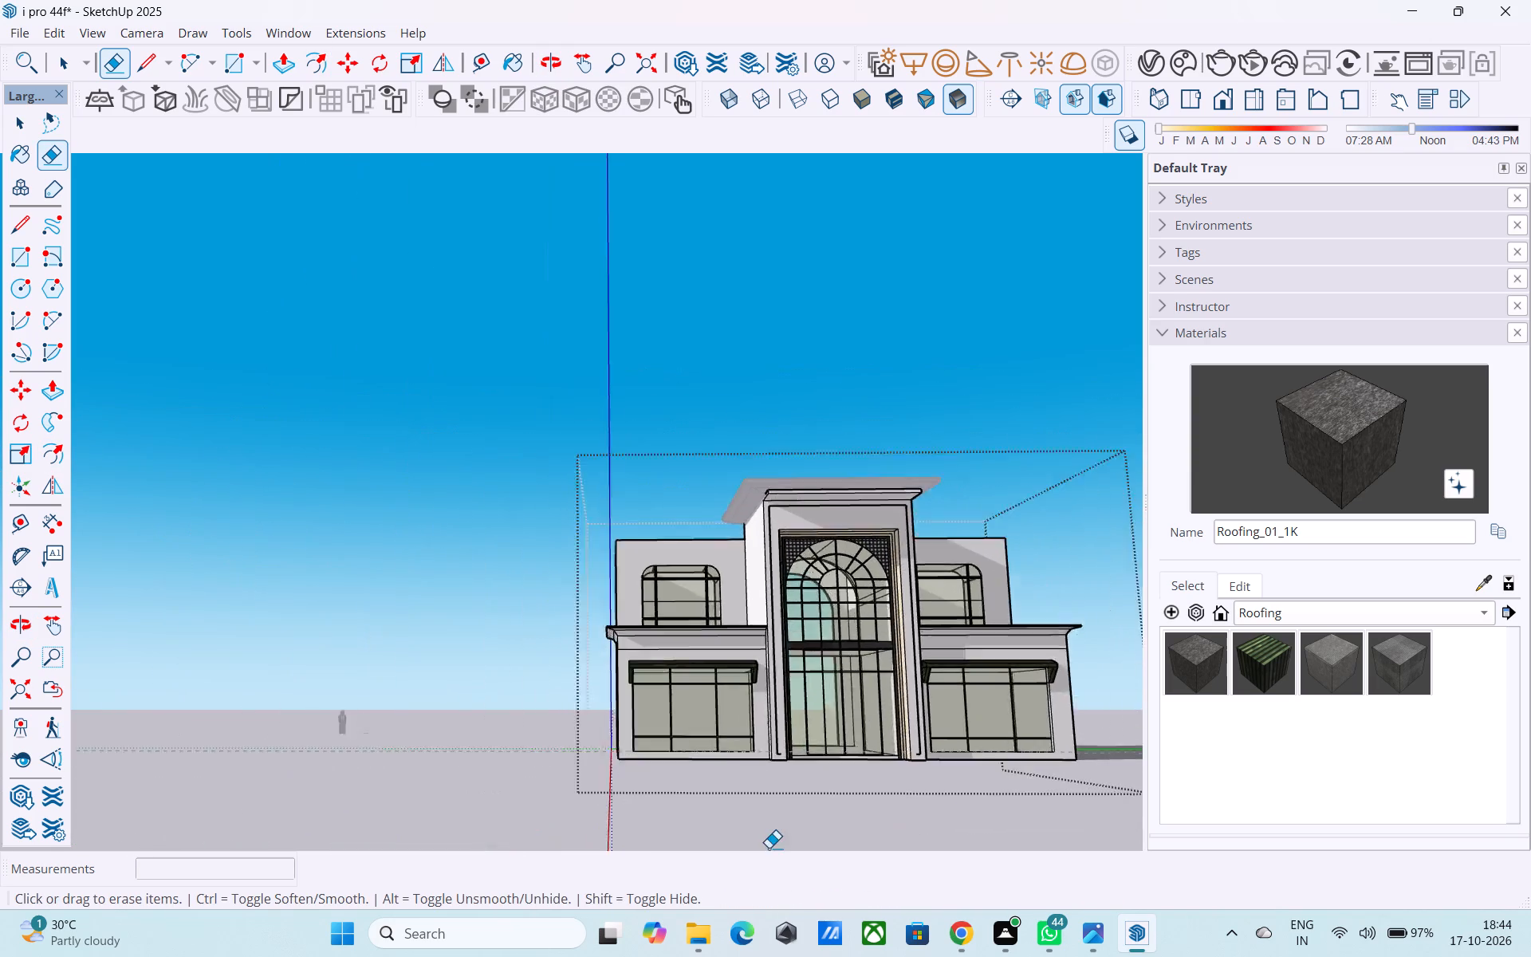
scroll(769, 848, up, 7)
middle_drag(793, 686, 777, 699)
scroll(785, 703, up, 10)
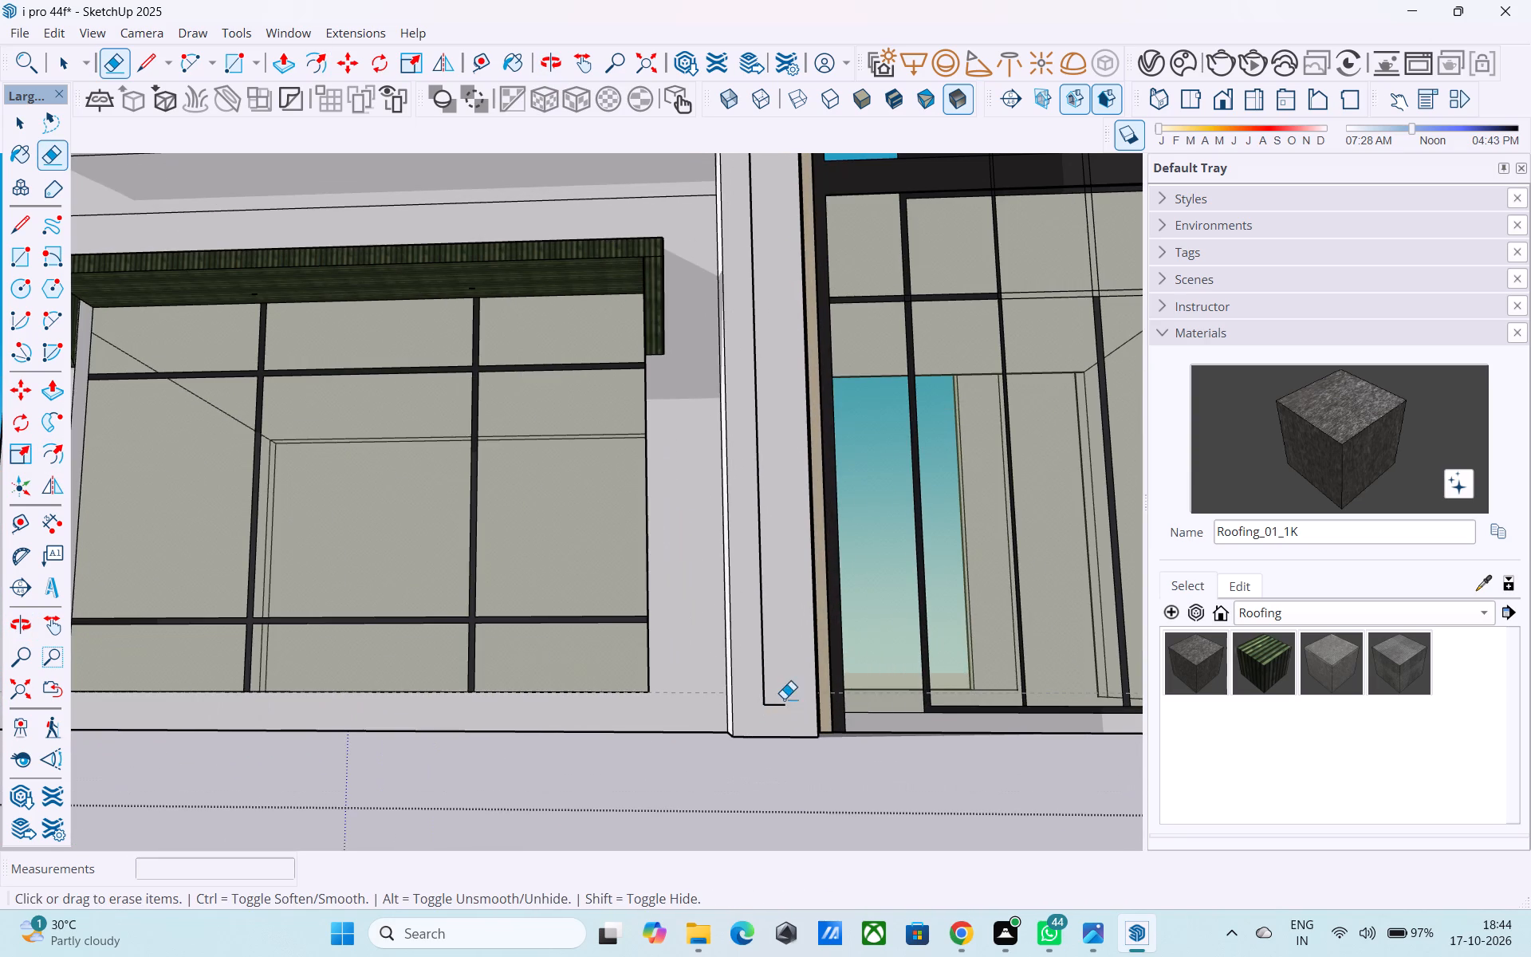
drag(784, 697, 784, 715)
scroll(691, 725, down, 9)
scroll(420, 727, up, 1)
scroll(414, 727, down, 3)
scroll(759, 753, up, 10)
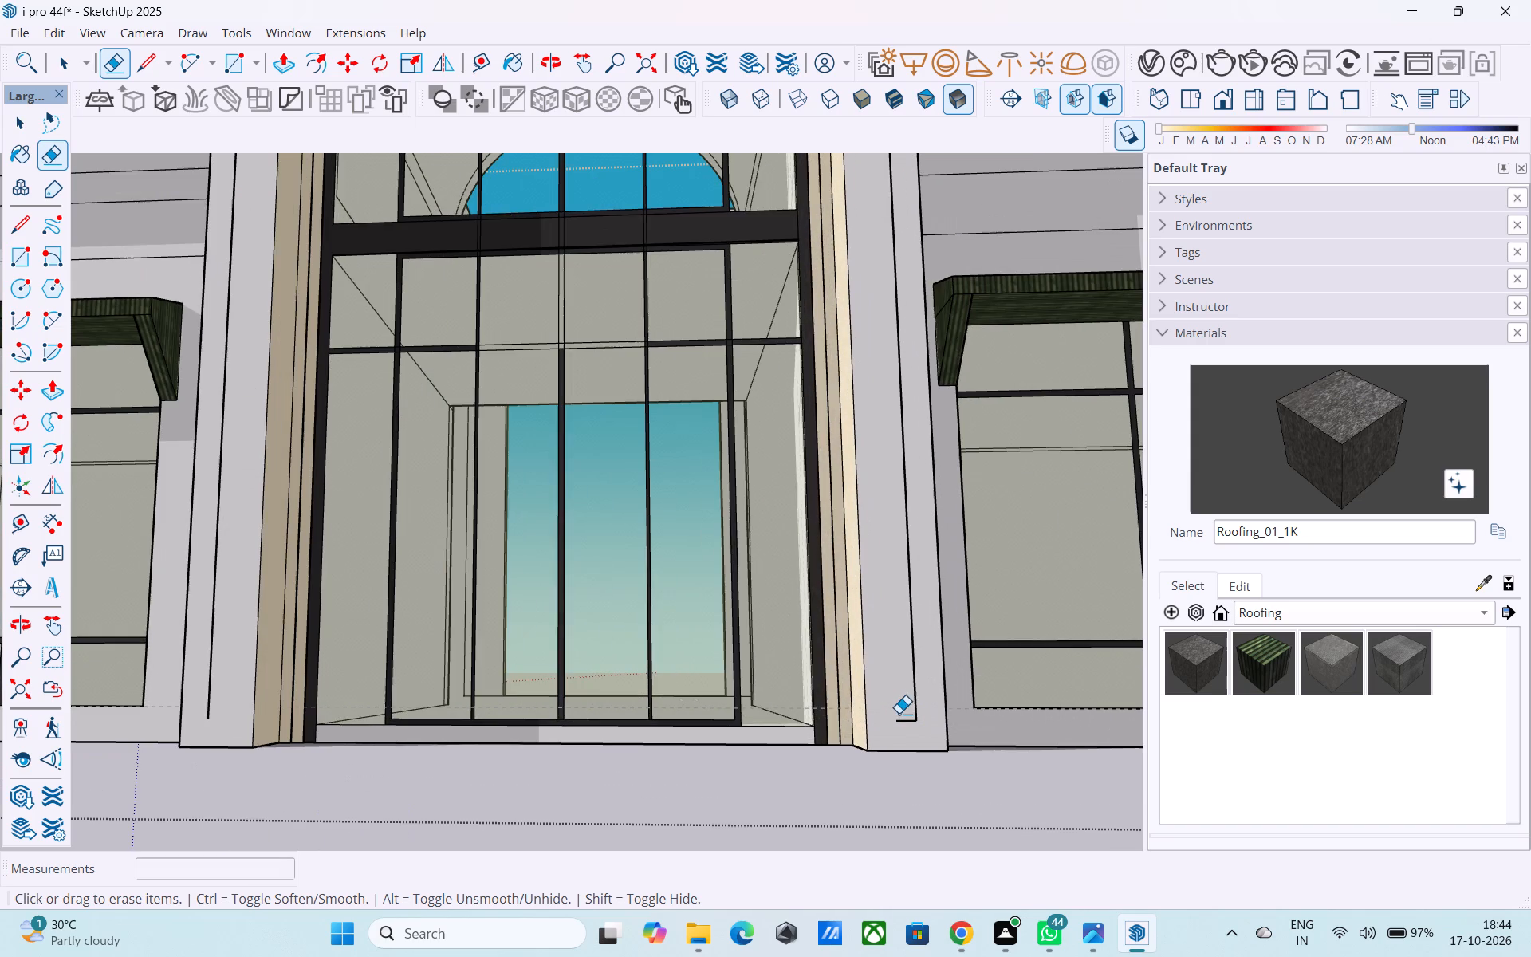
click(899, 713)
drag(899, 713, 906, 728)
click(907, 721)
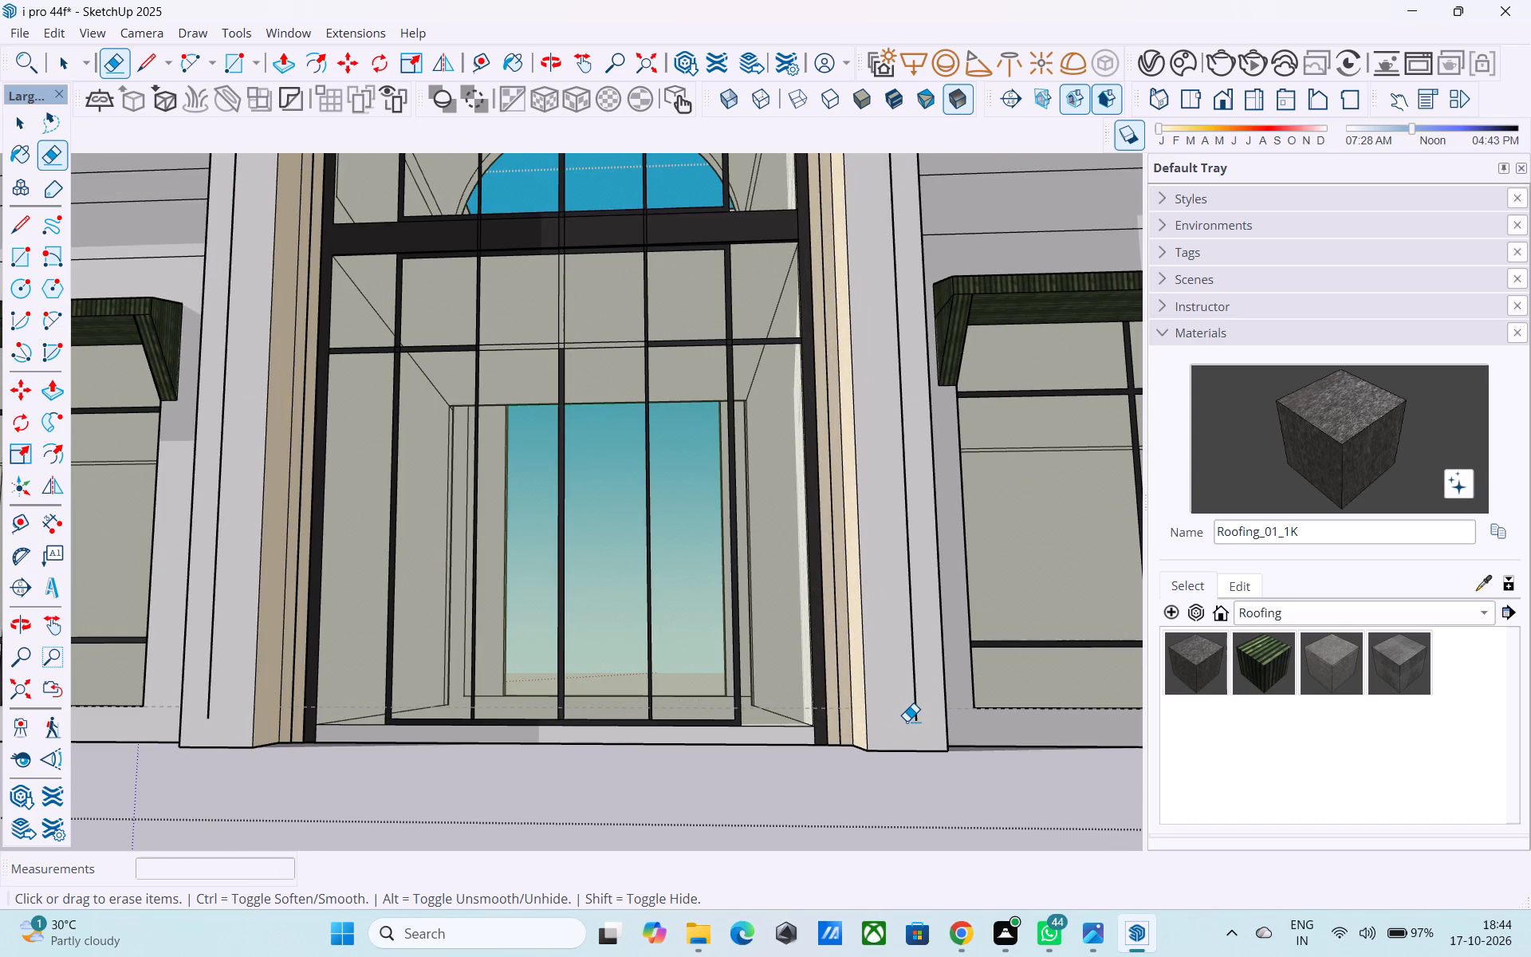
Draw 9" vertical lines extending both border lines down to the bottom edge of the tower's front wall.
key(l)
click(914, 715)
click(917, 750)
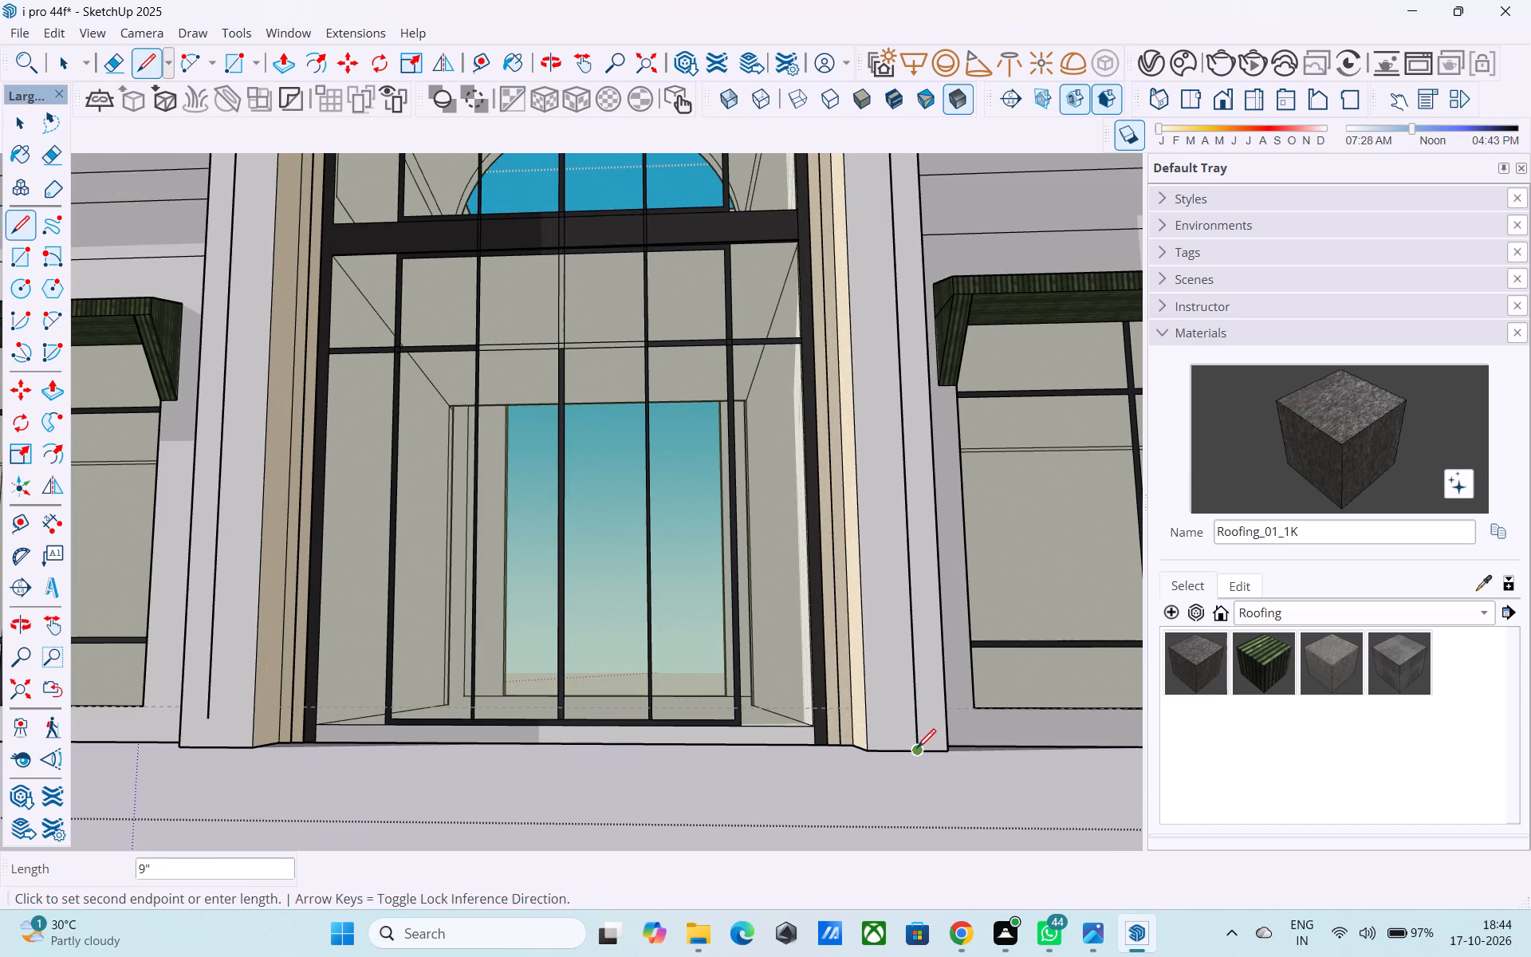
scroll(924, 752, down, 6)
scroll(462, 744, up, 3)
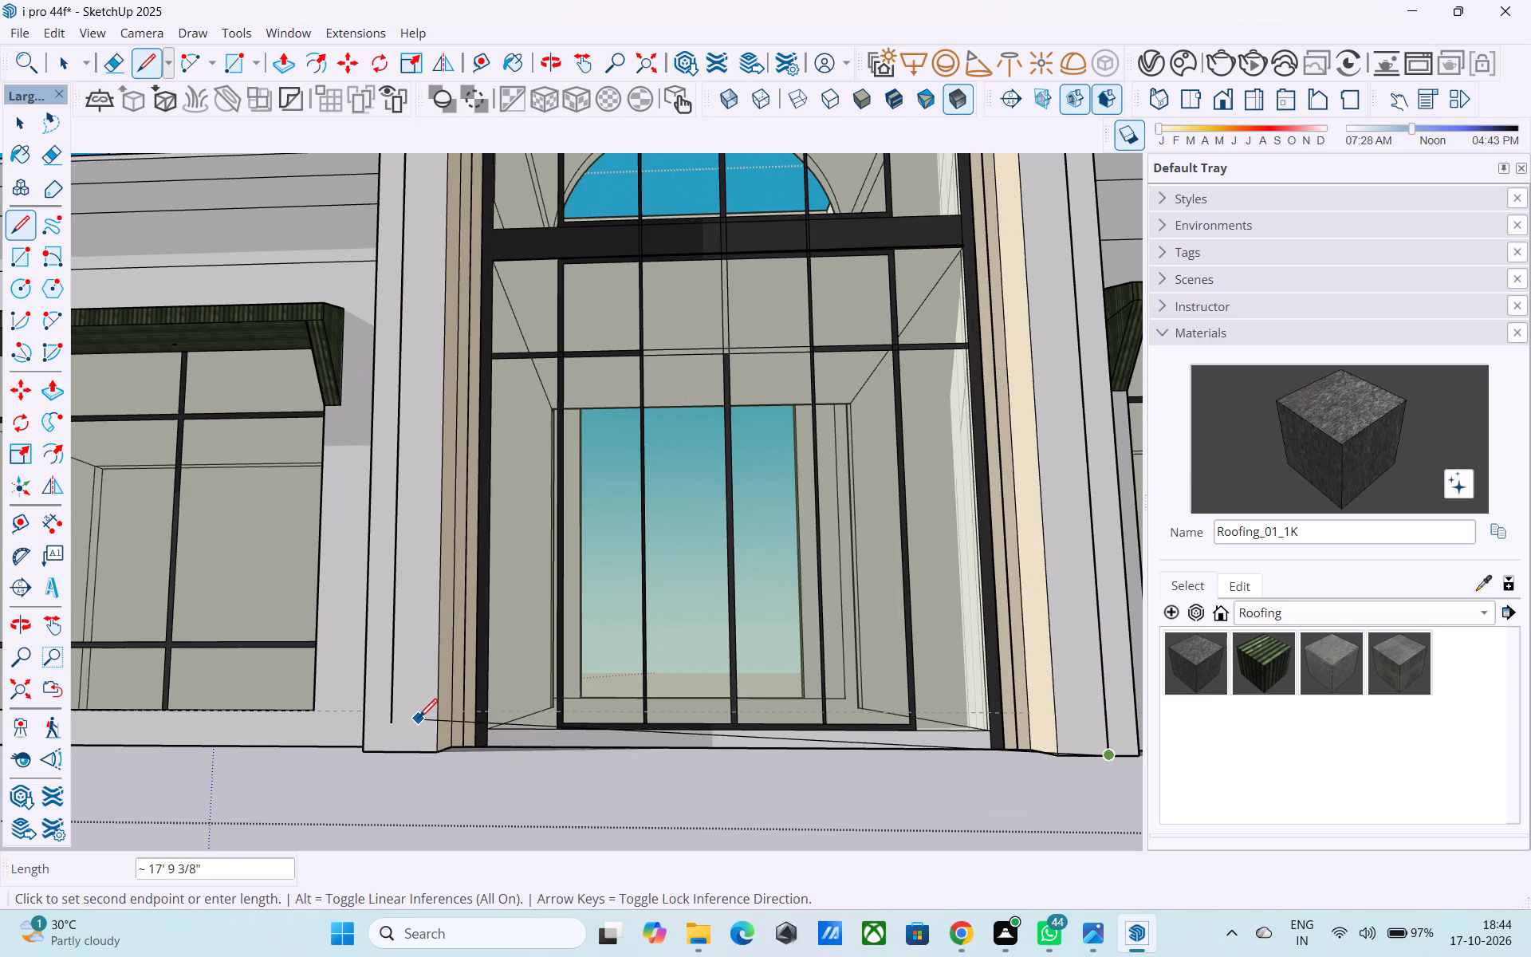
key(l)
click(395, 721)
click(392, 752)
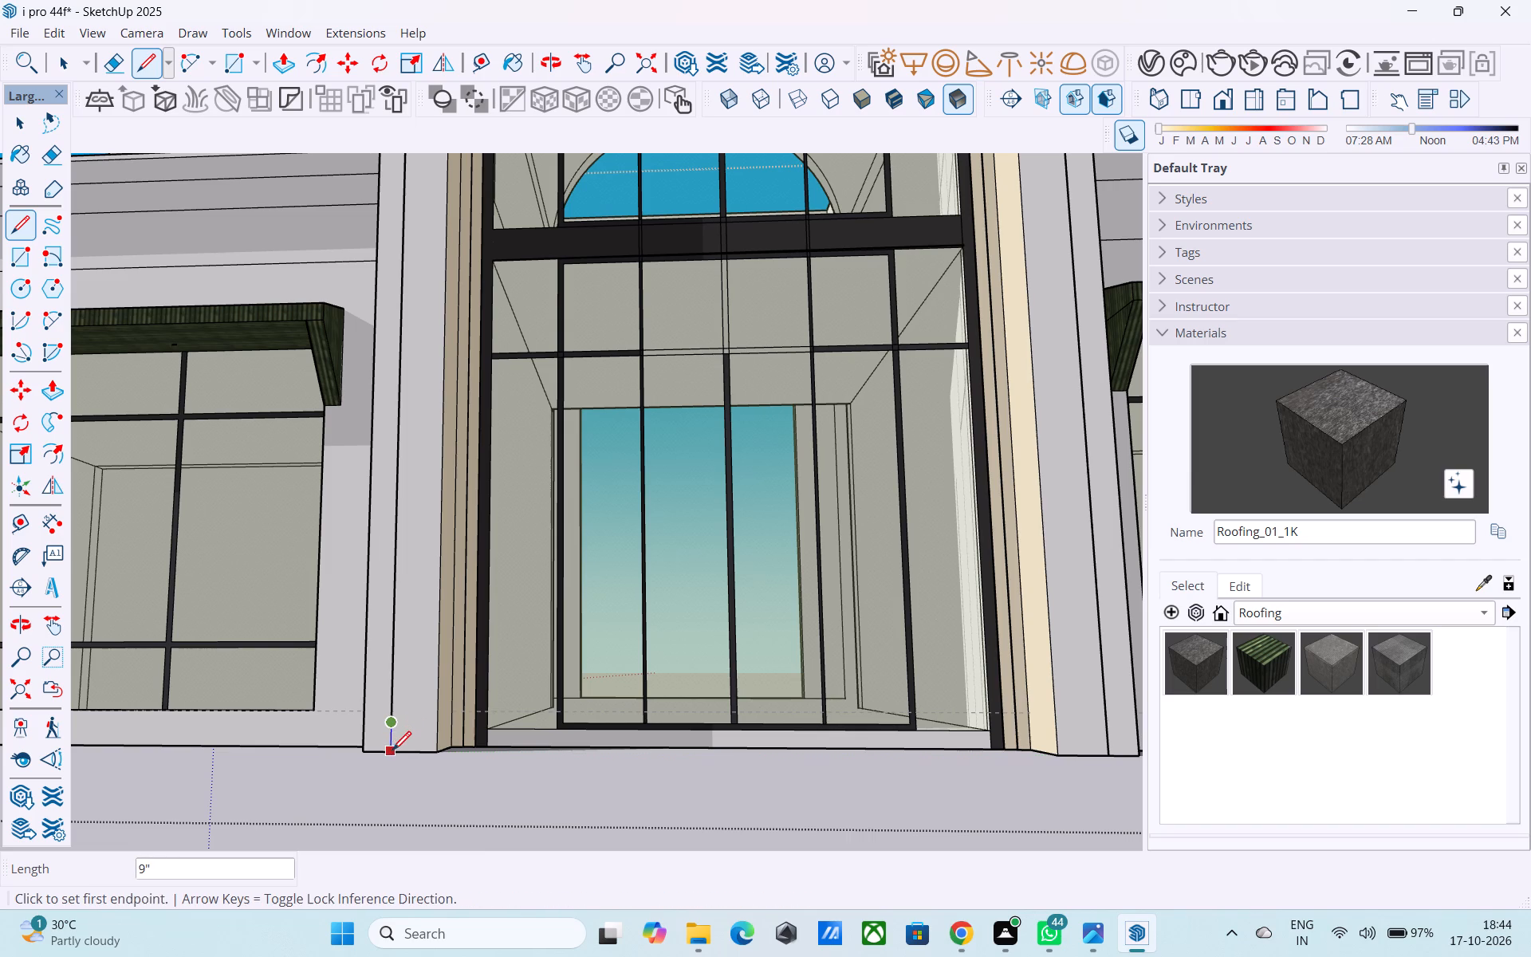
Pull the border face around the tower's front wall outward 6".
scroll(396, 752, down, 12)
middle_drag(435, 528, 455, 609)
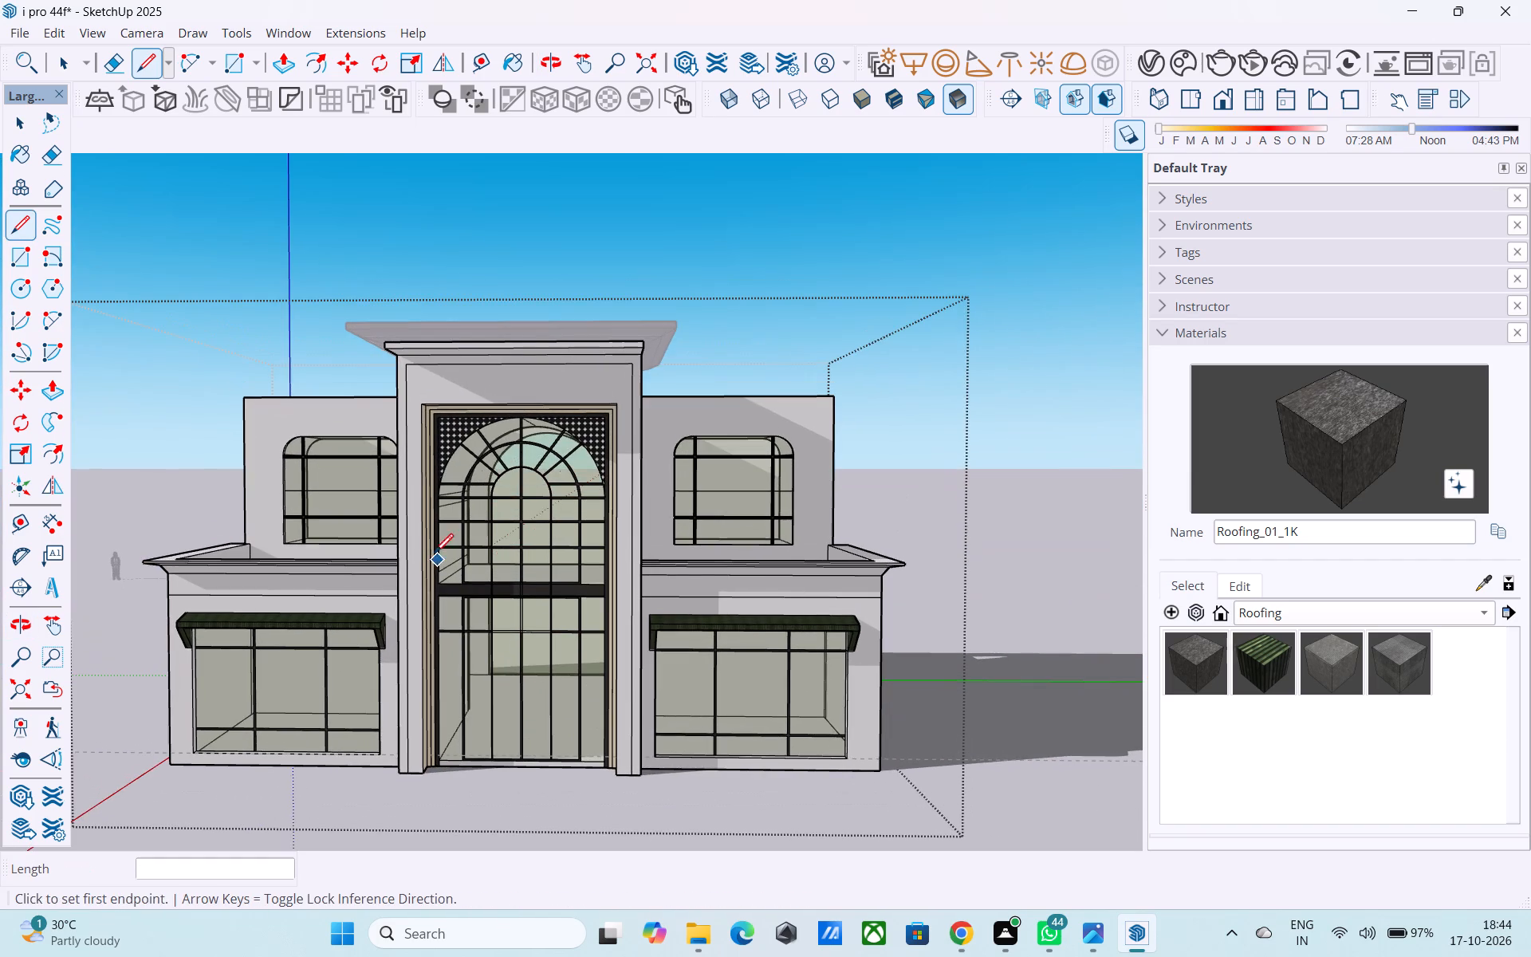
scroll(401, 403, up, 11)
key(space)
click(398, 379)
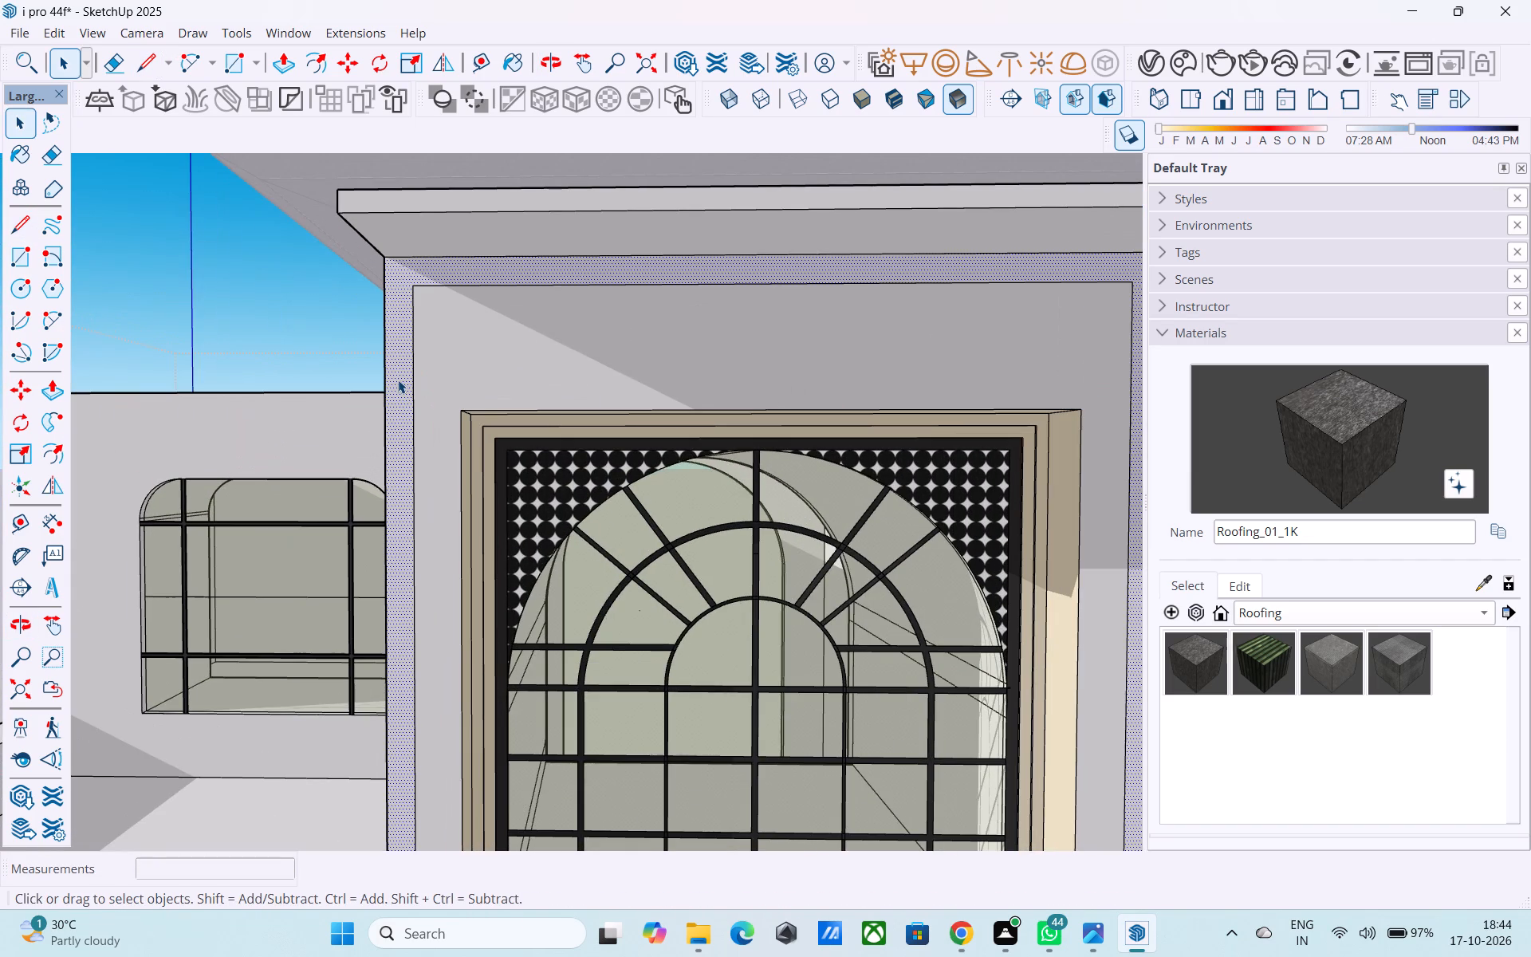
key(p)
click(398, 379)
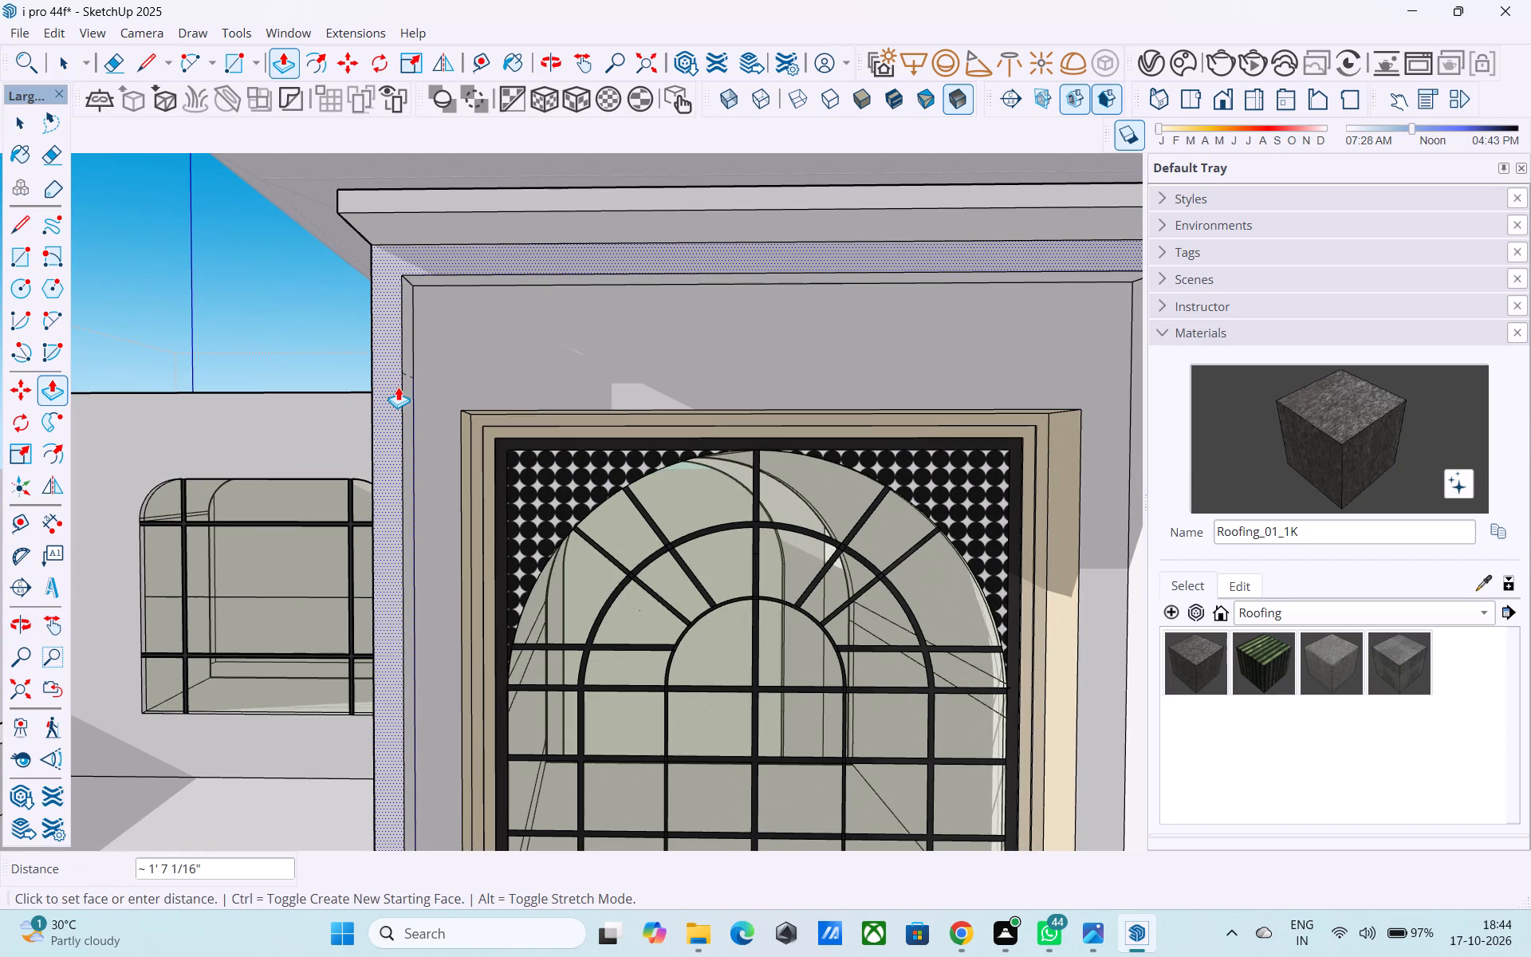
text(6")
key(Return)
key(space)
Examine the tower's raised border and the whole facade from several angles, leaving the building group along the way.
scroll(333, 276, down, 6)
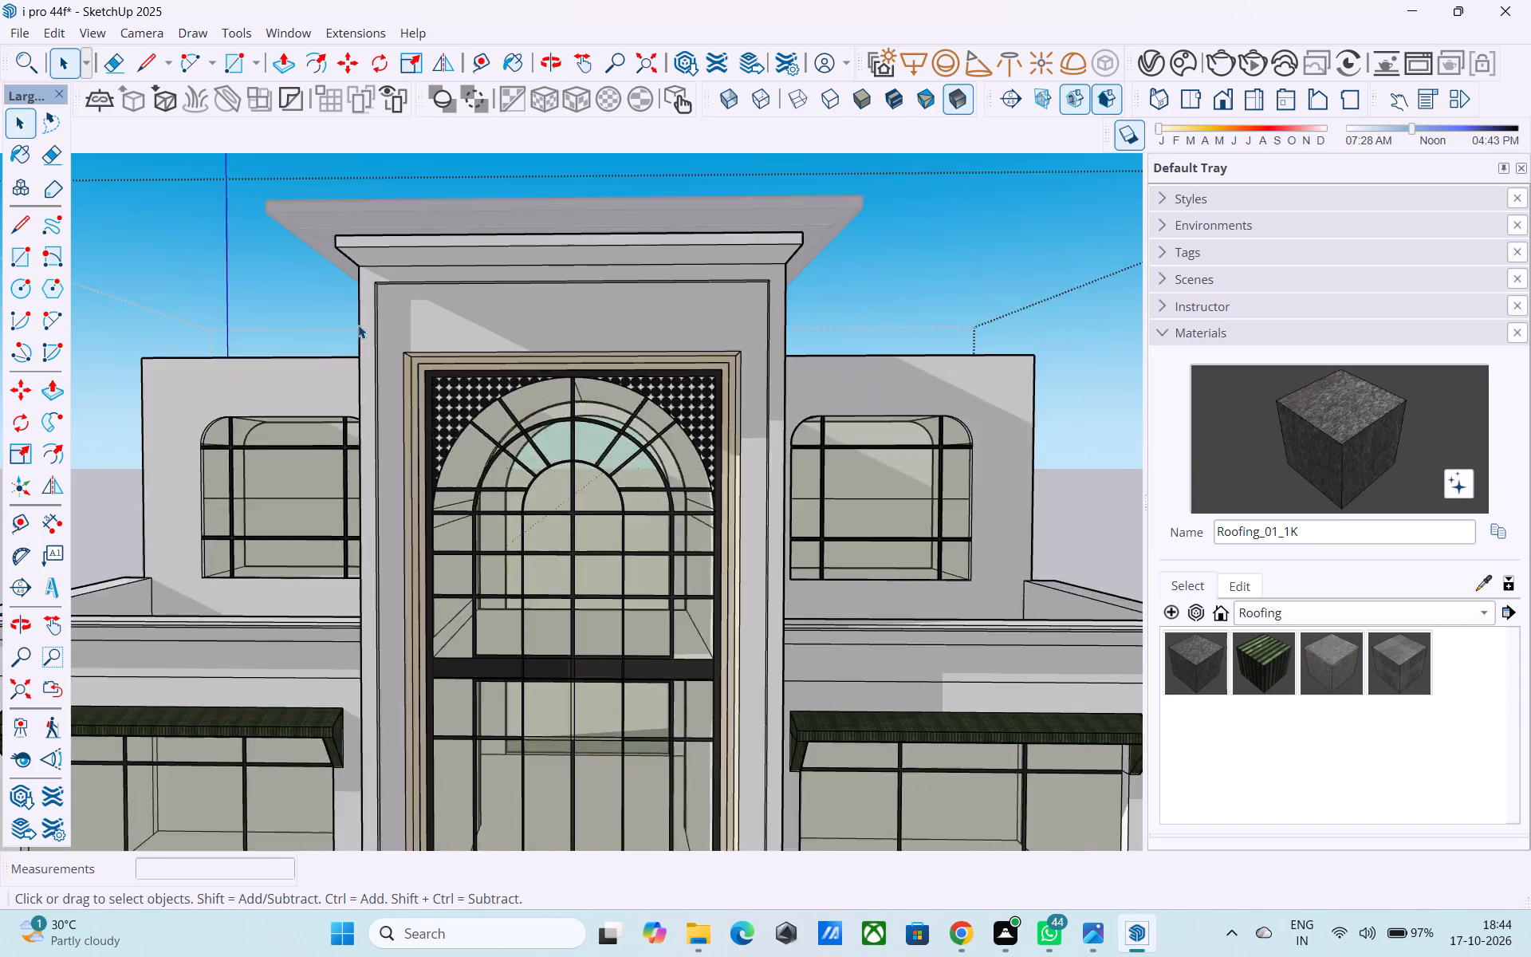
scroll(358, 325, down, 7)
middle_drag(476, 380, 510, 444)
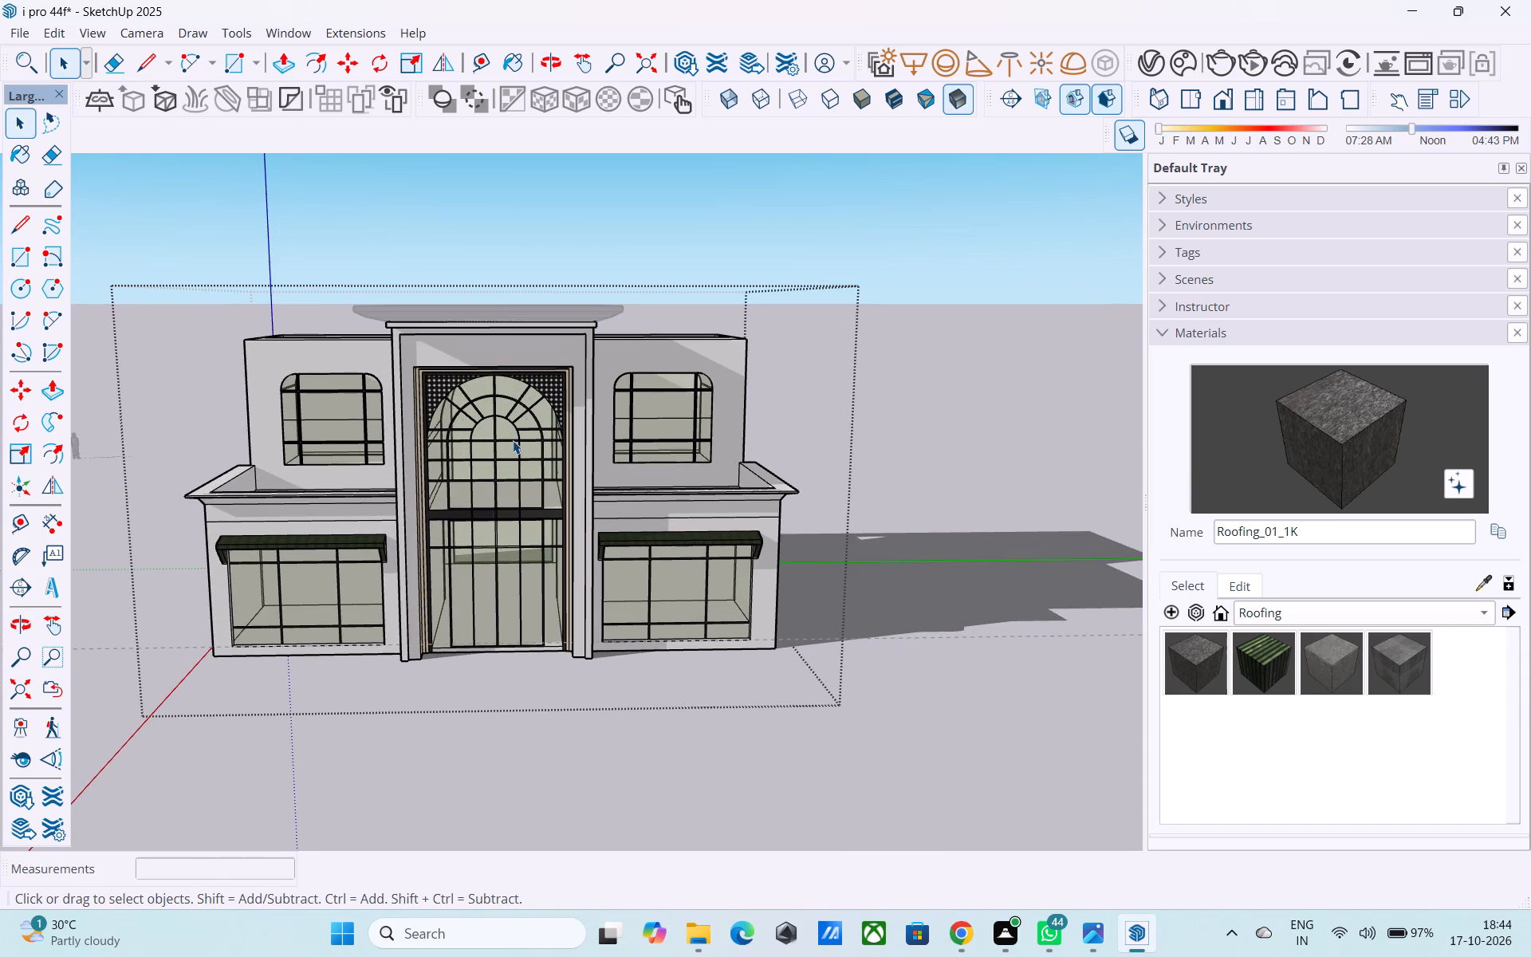
scroll(512, 432, down, 3)
middle_drag(510, 433, 758, 468)
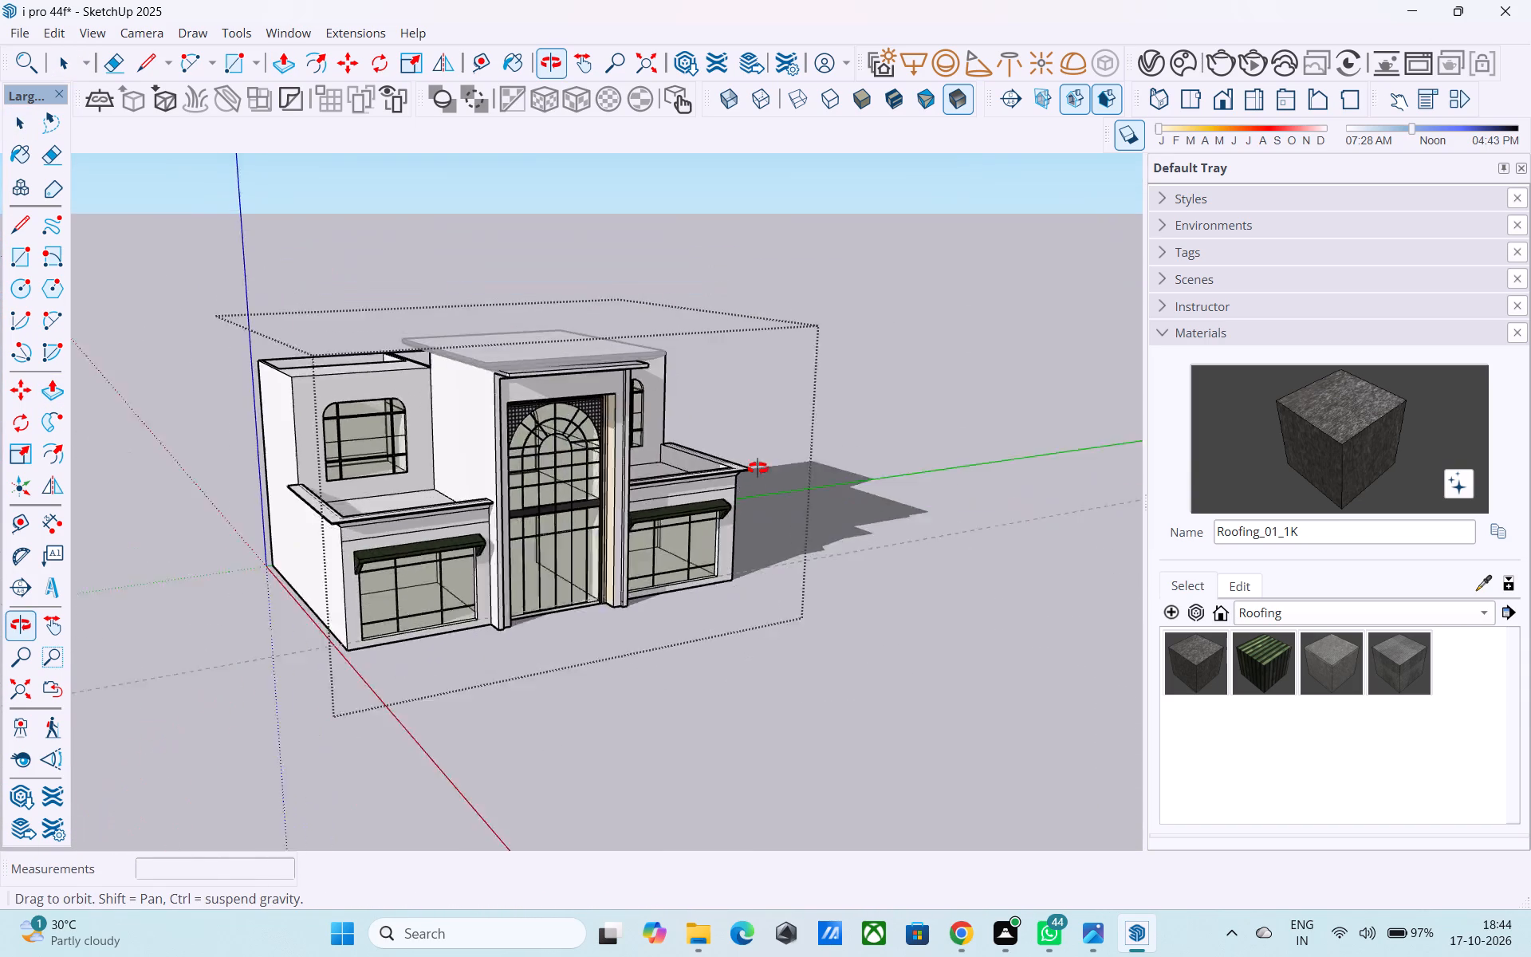
middle_drag(758, 468, 537, 413)
scroll(525, 414, down, 1)
middle_drag(522, 416, 418, 395)
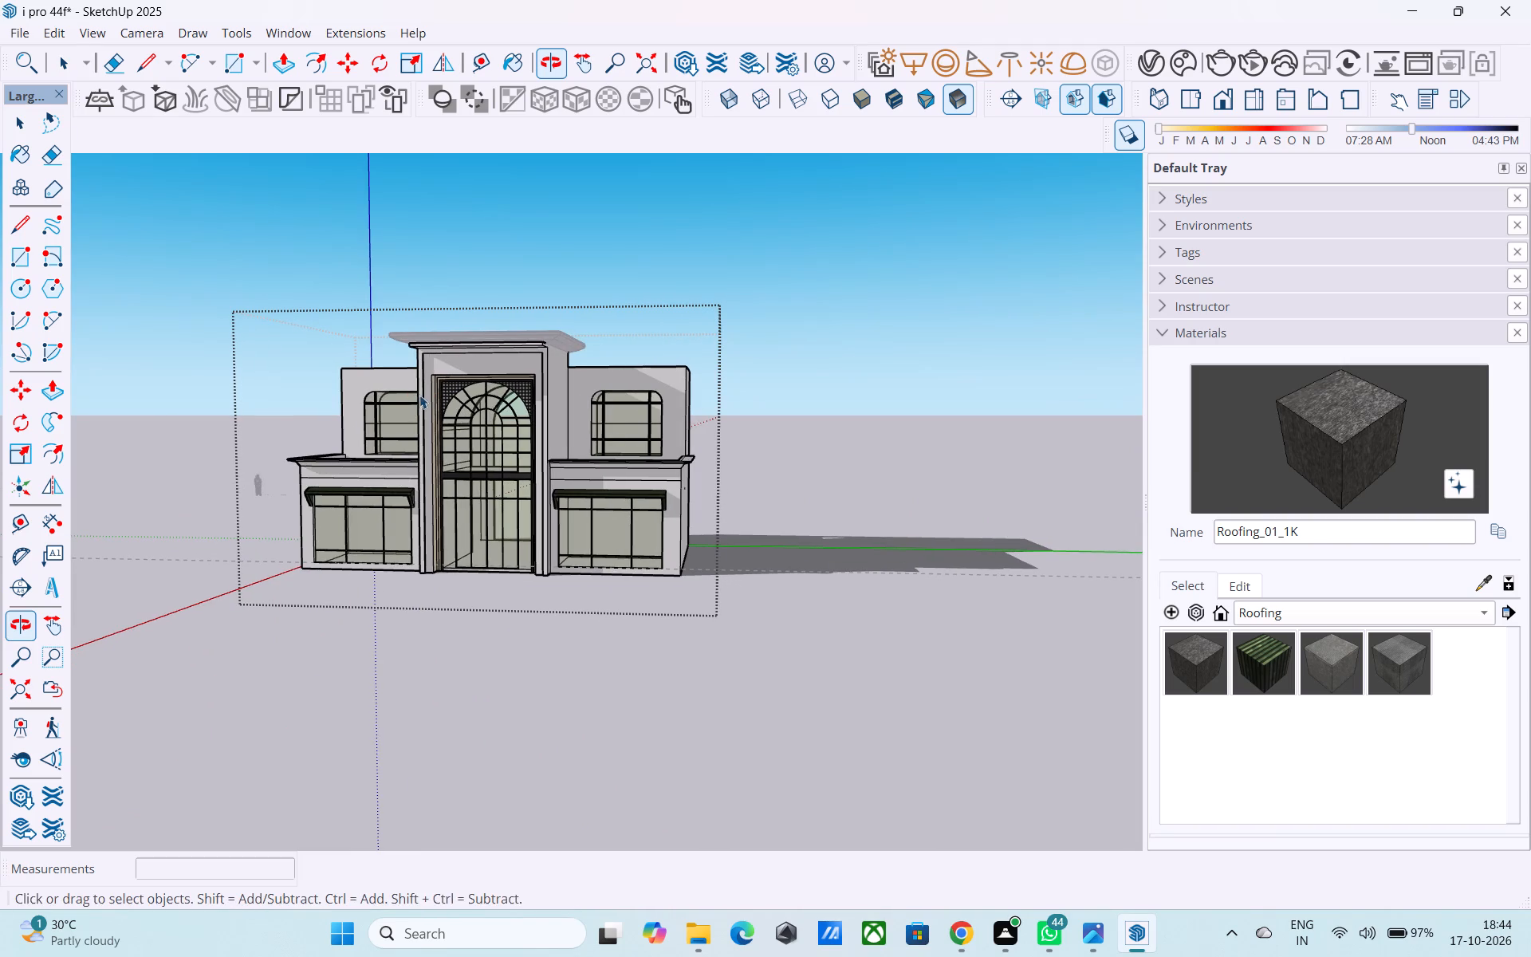
middle_drag(472, 489, 427, 486)
scroll(469, 485, up, 4)
middle_drag(317, 508, 408, 518)
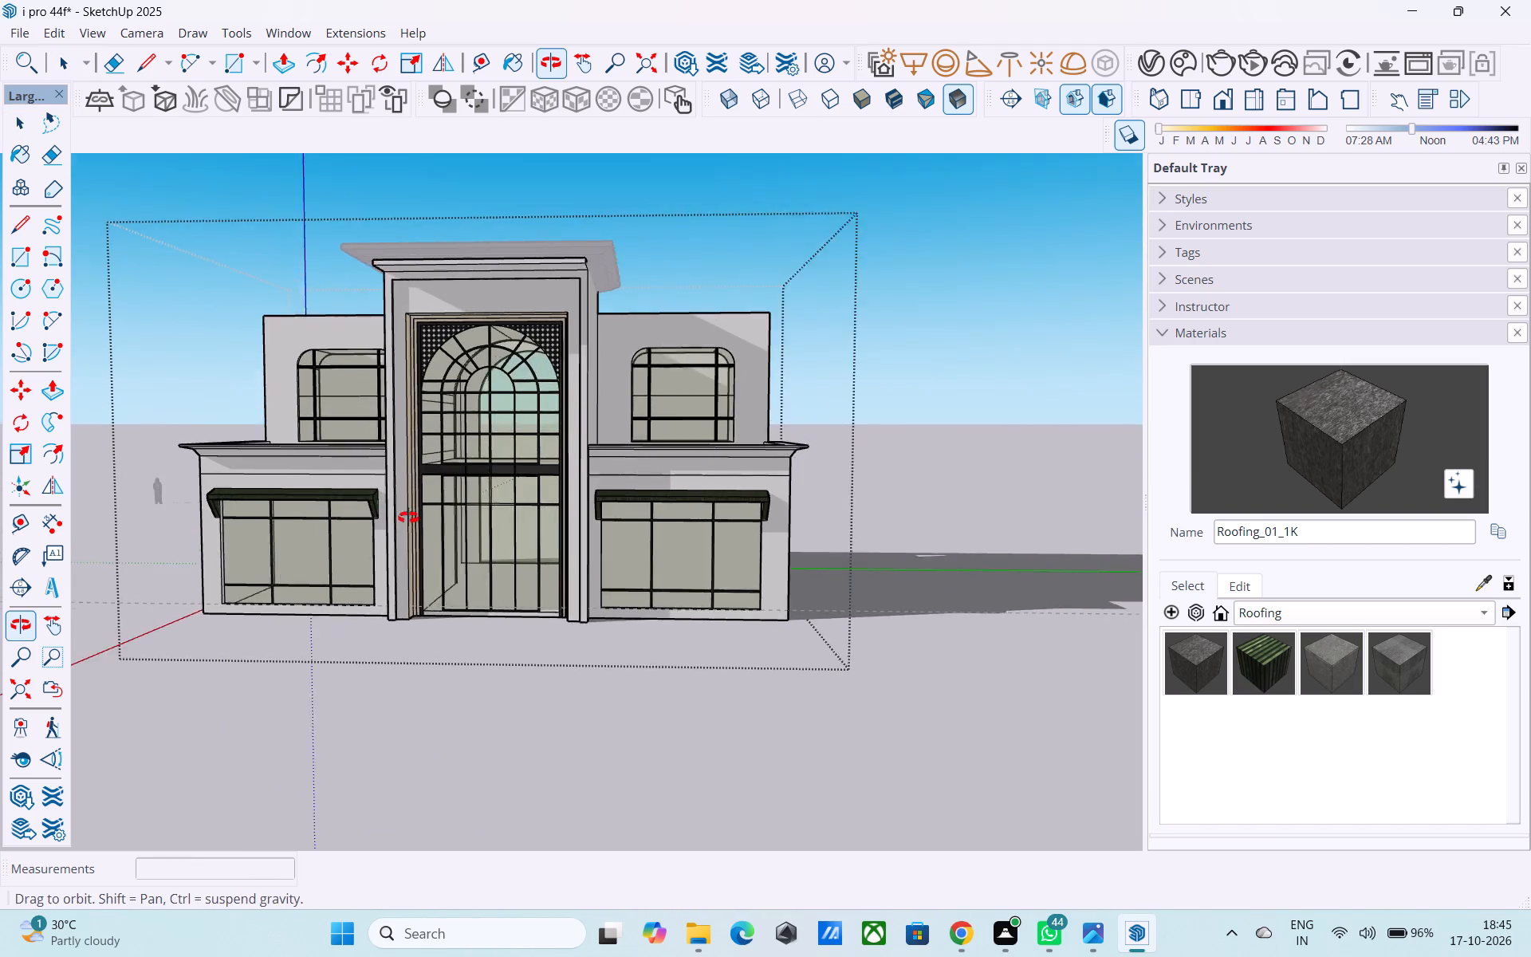
middle_drag(408, 518, 428, 530)
middle_drag(411, 372, 388, 351)
click(956, 368)
middle_drag(553, 377, 551, 339)
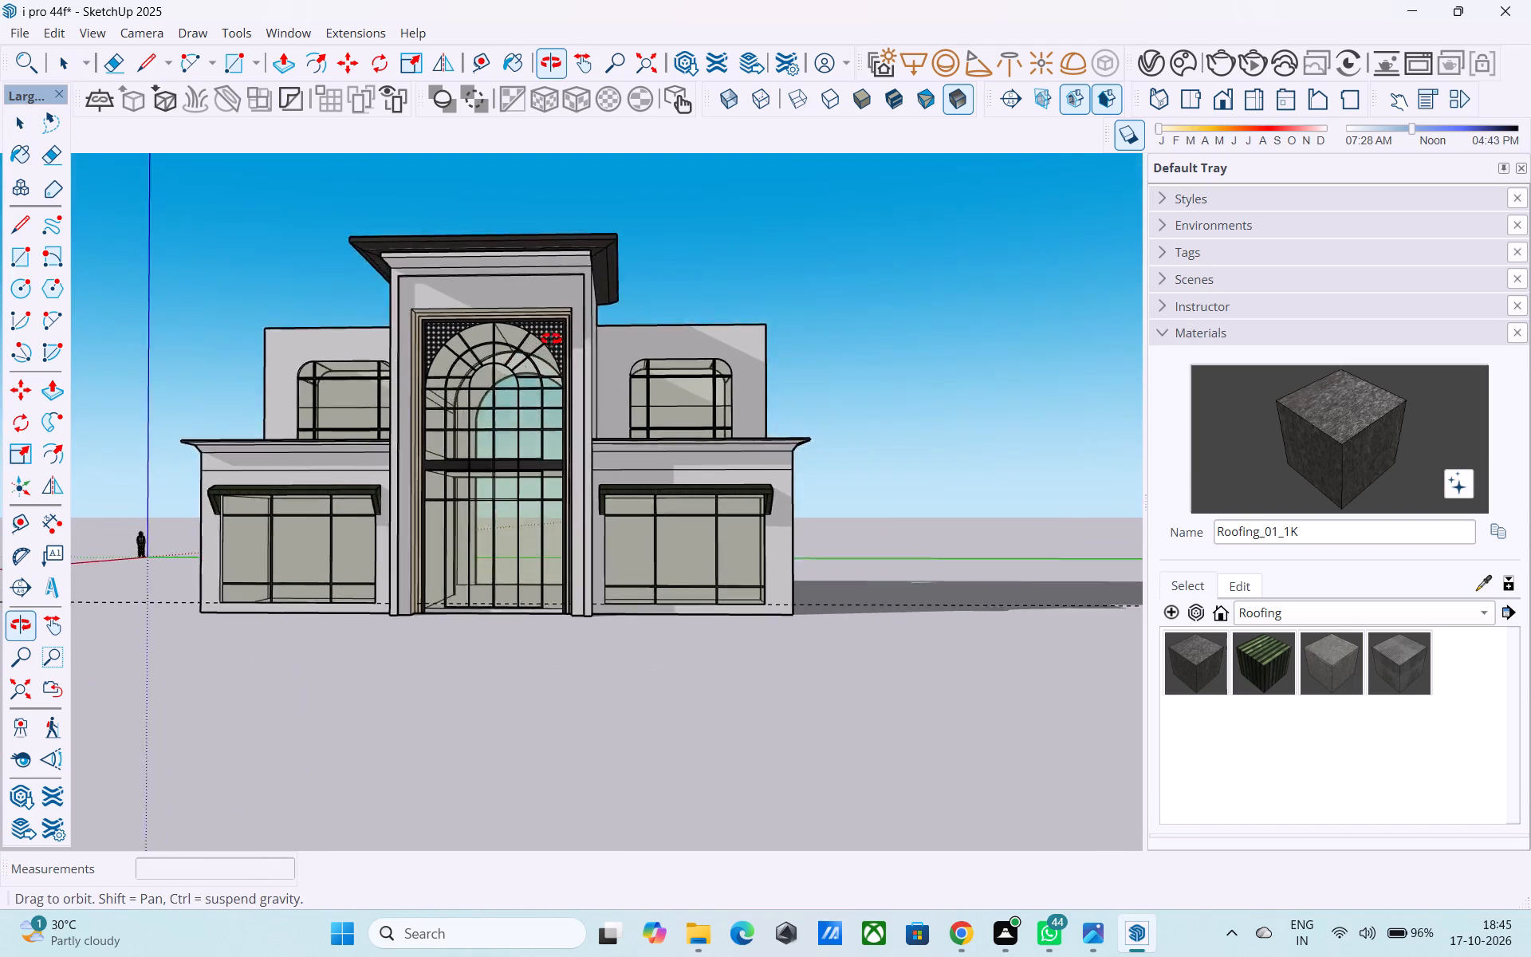
middle_drag(551, 339, 600, 376)
middle_drag(514, 408, 496, 406)
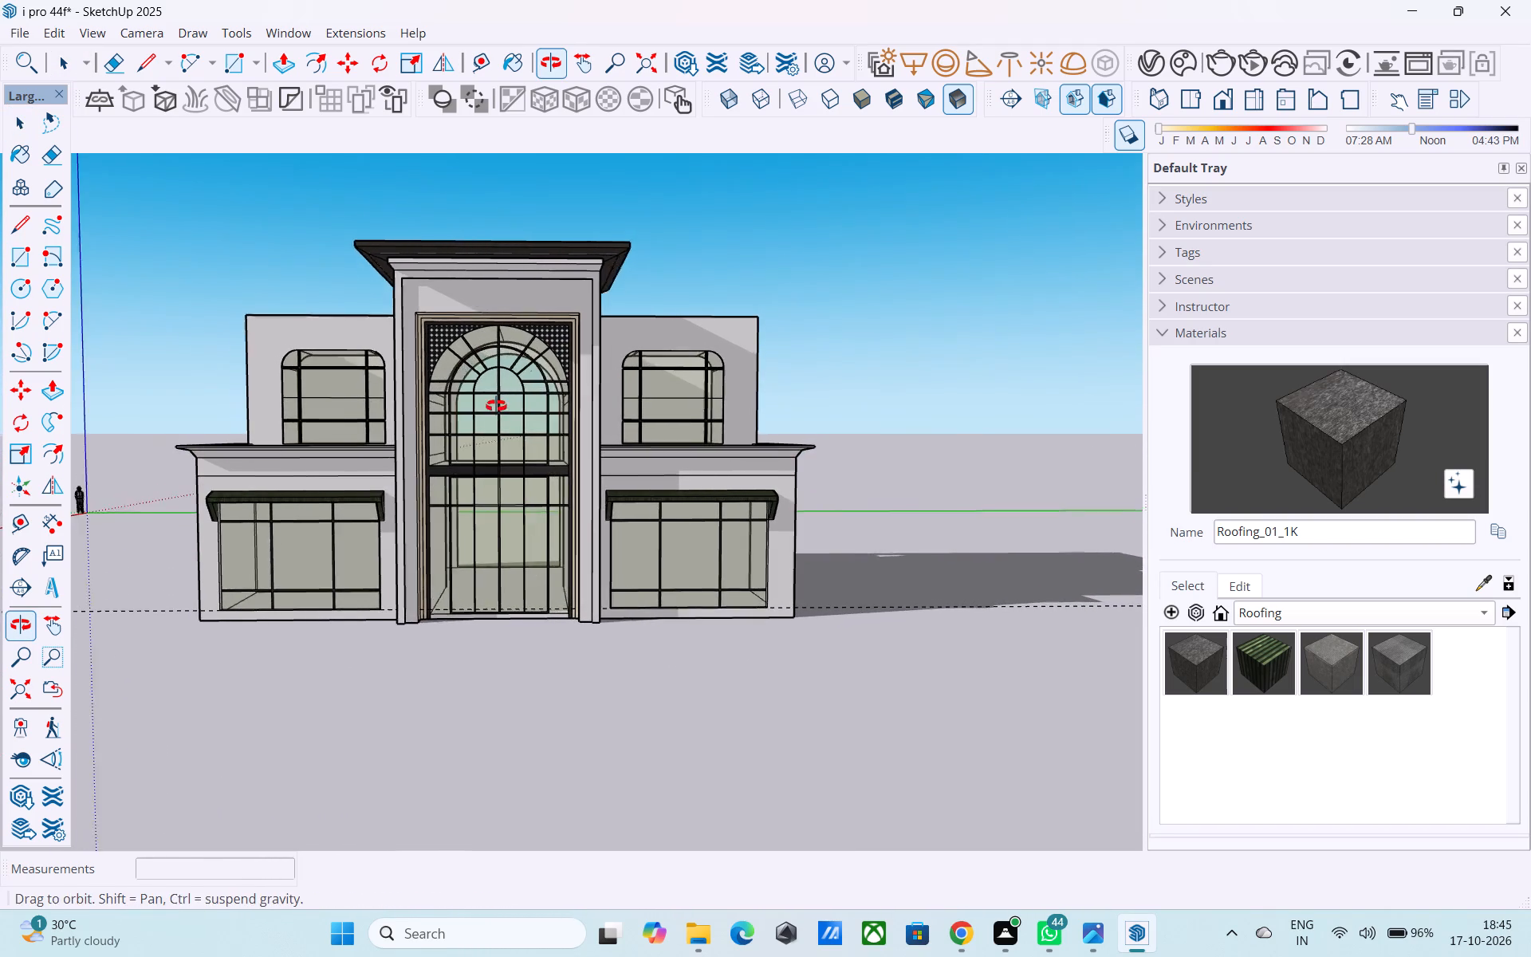
middle_drag(496, 406, 505, 450)
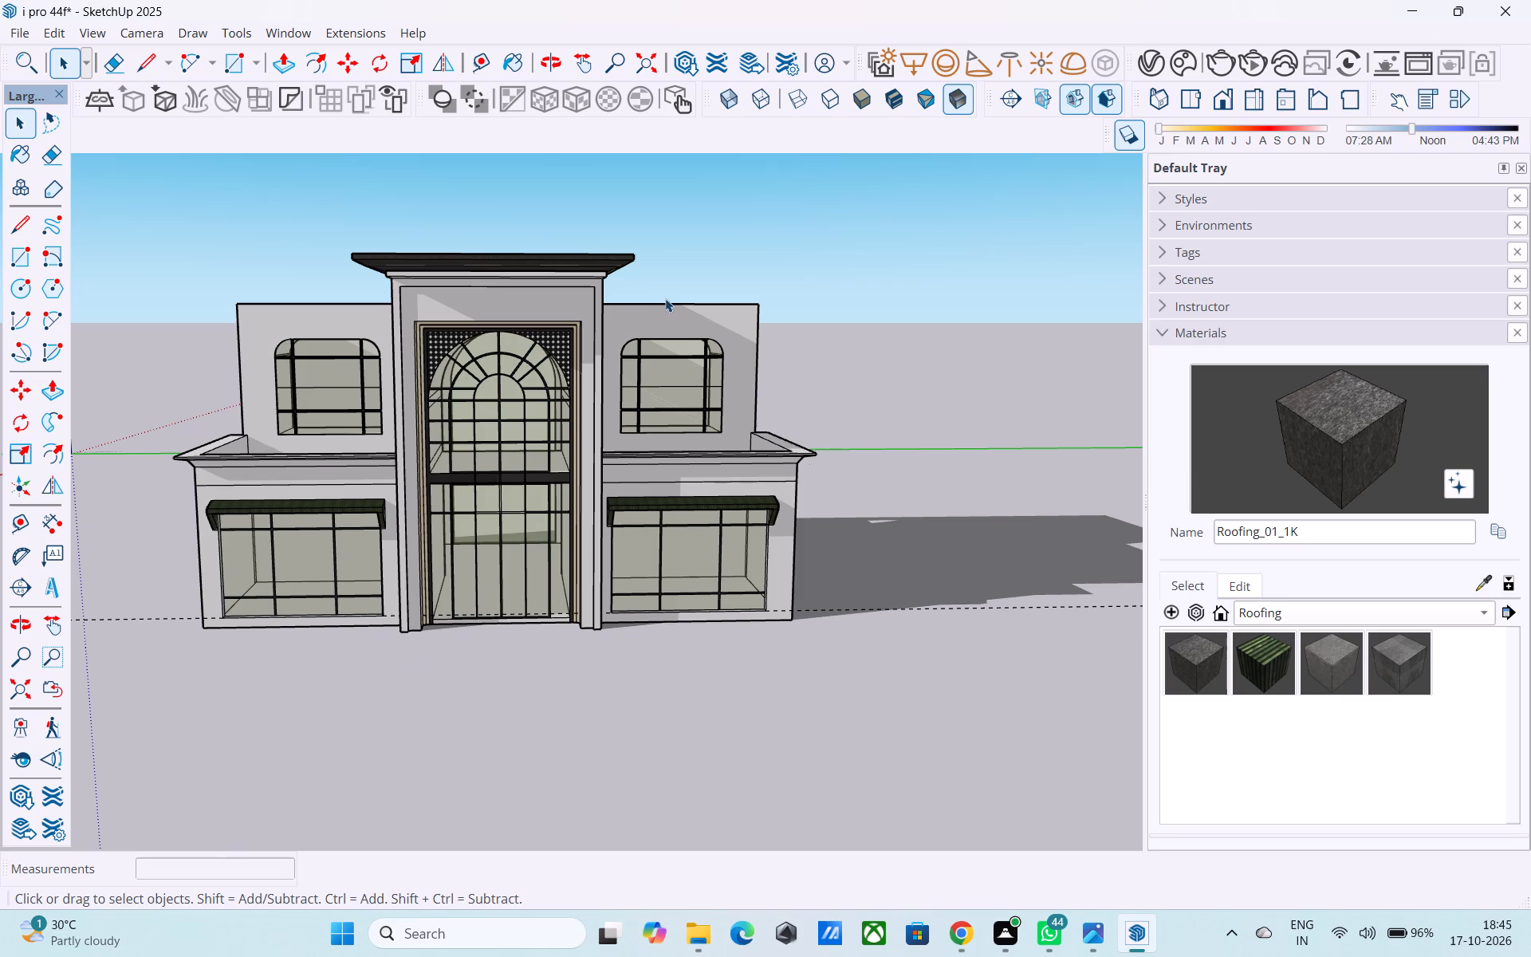
middle_drag(665, 298, 652, 301)
middle_drag(655, 306, 703, 292)
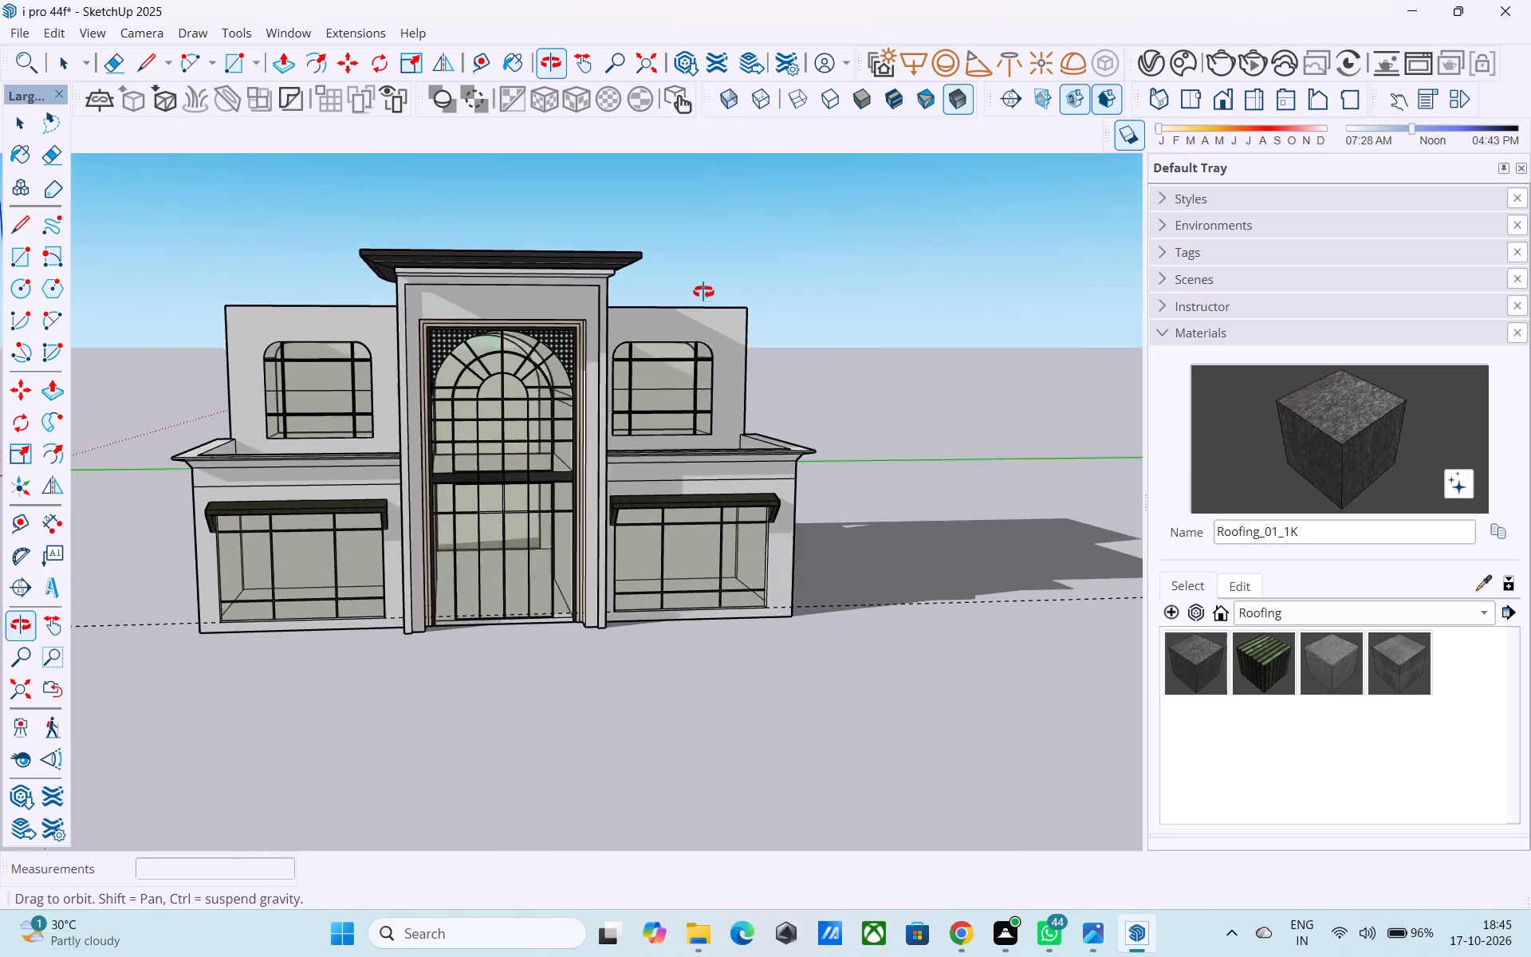
middle_drag(703, 292, 689, 309)
scroll(655, 500, up, 2)
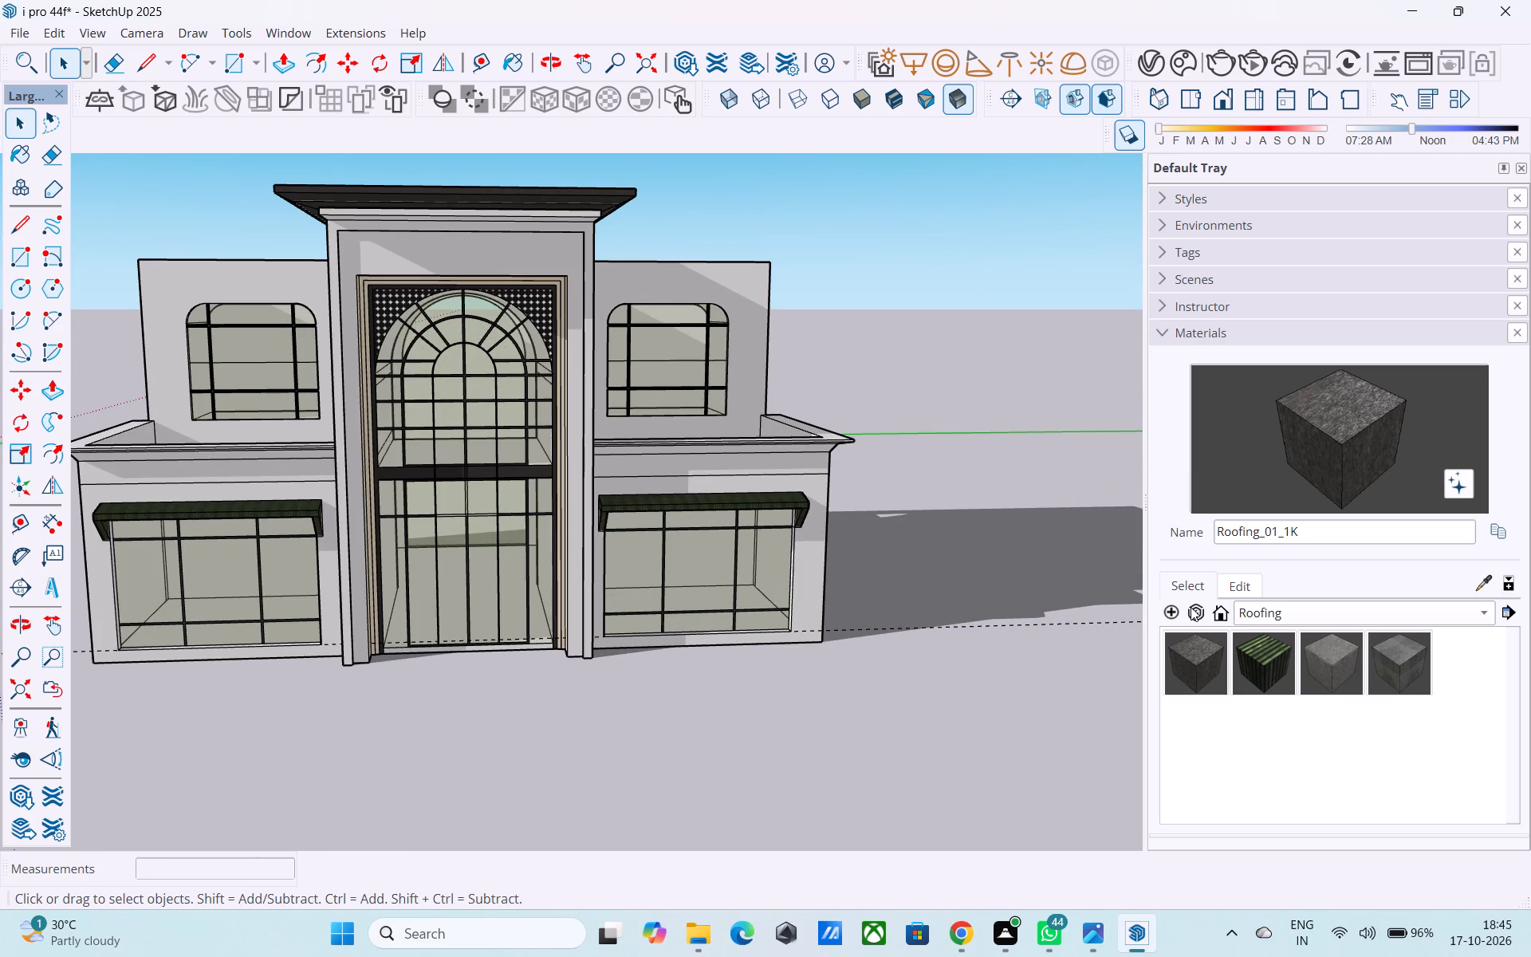
Recolour the in-model Glass_Safety_01 material from its green tint to a warm orange-brown using the color wheel.
click(1240, 608)
click(1262, 510)
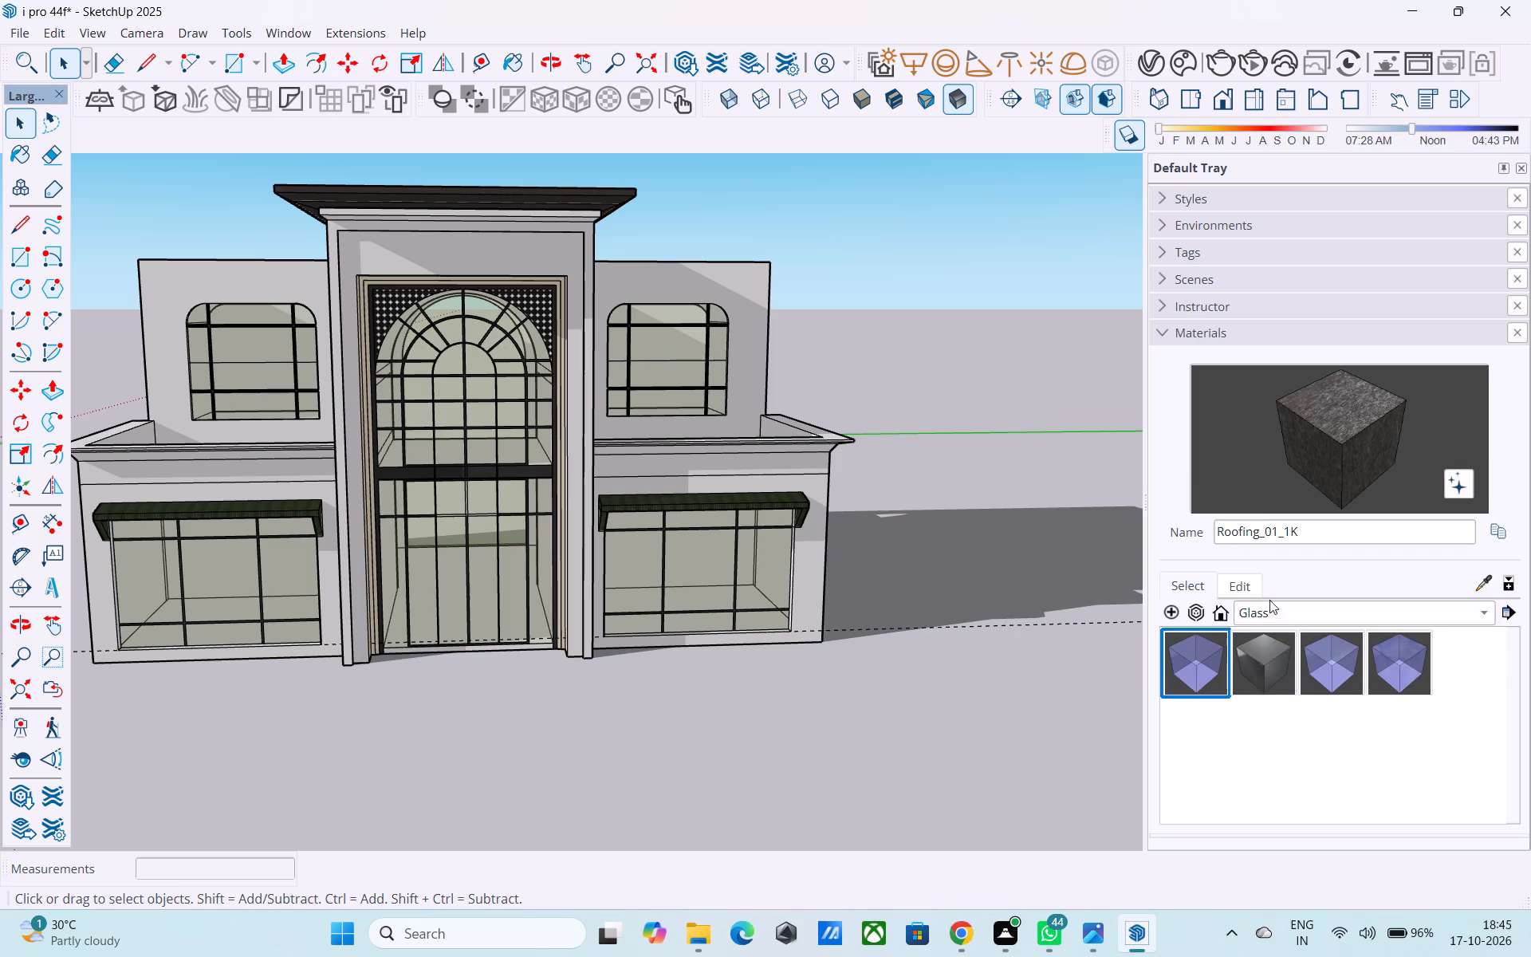
click(1207, 584)
drag(1267, 606, 1272, 617)
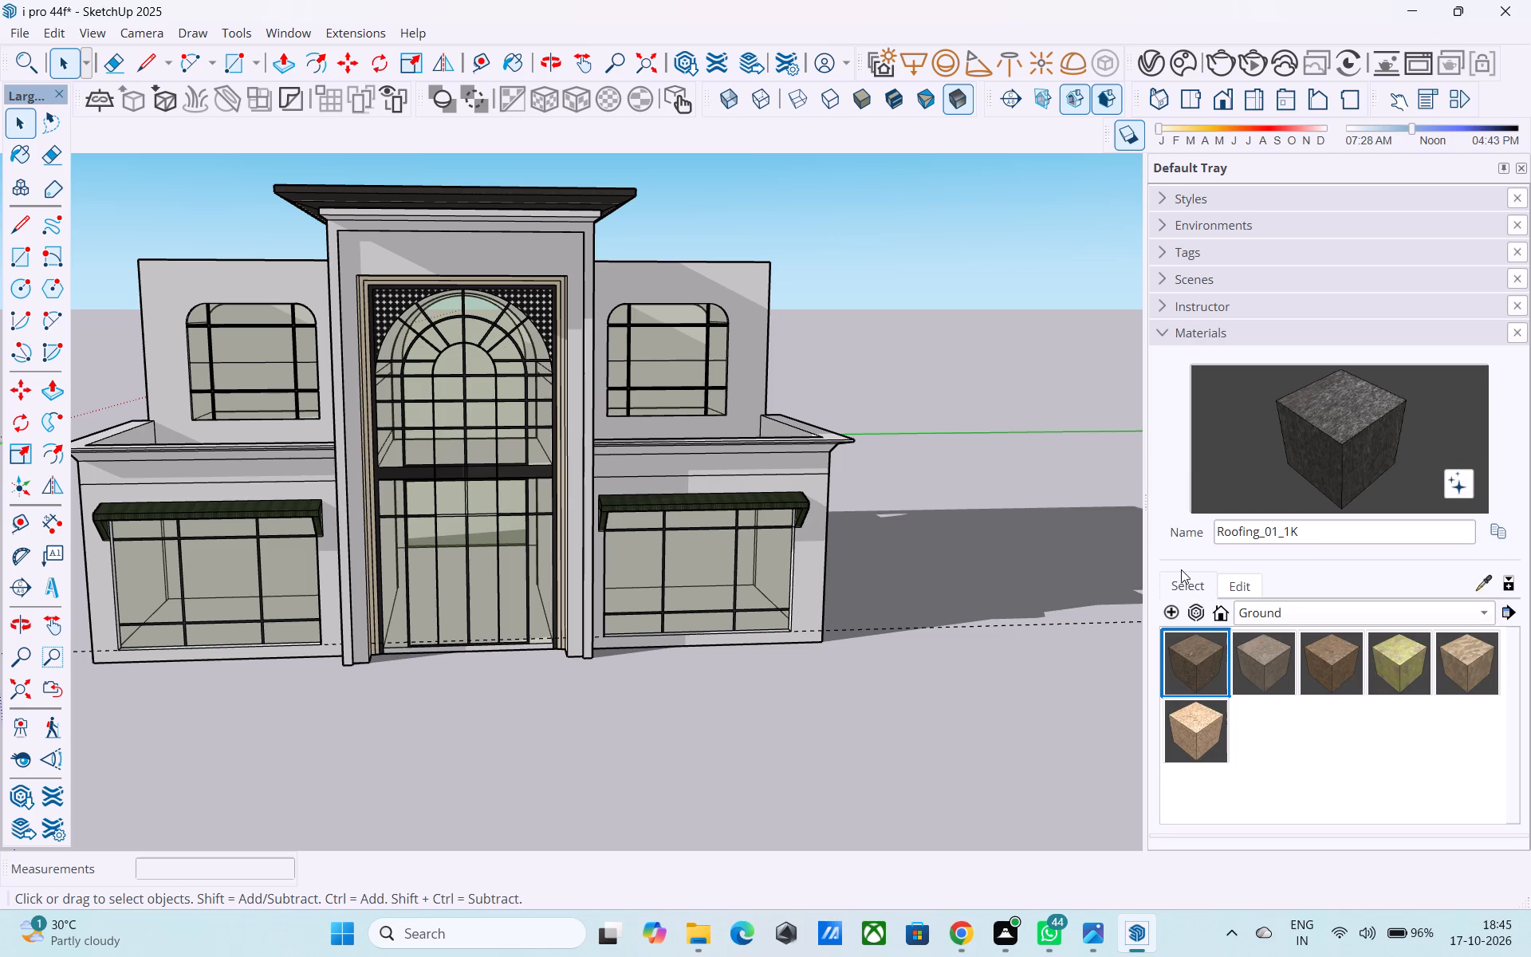
click(1296, 608)
click(1270, 507)
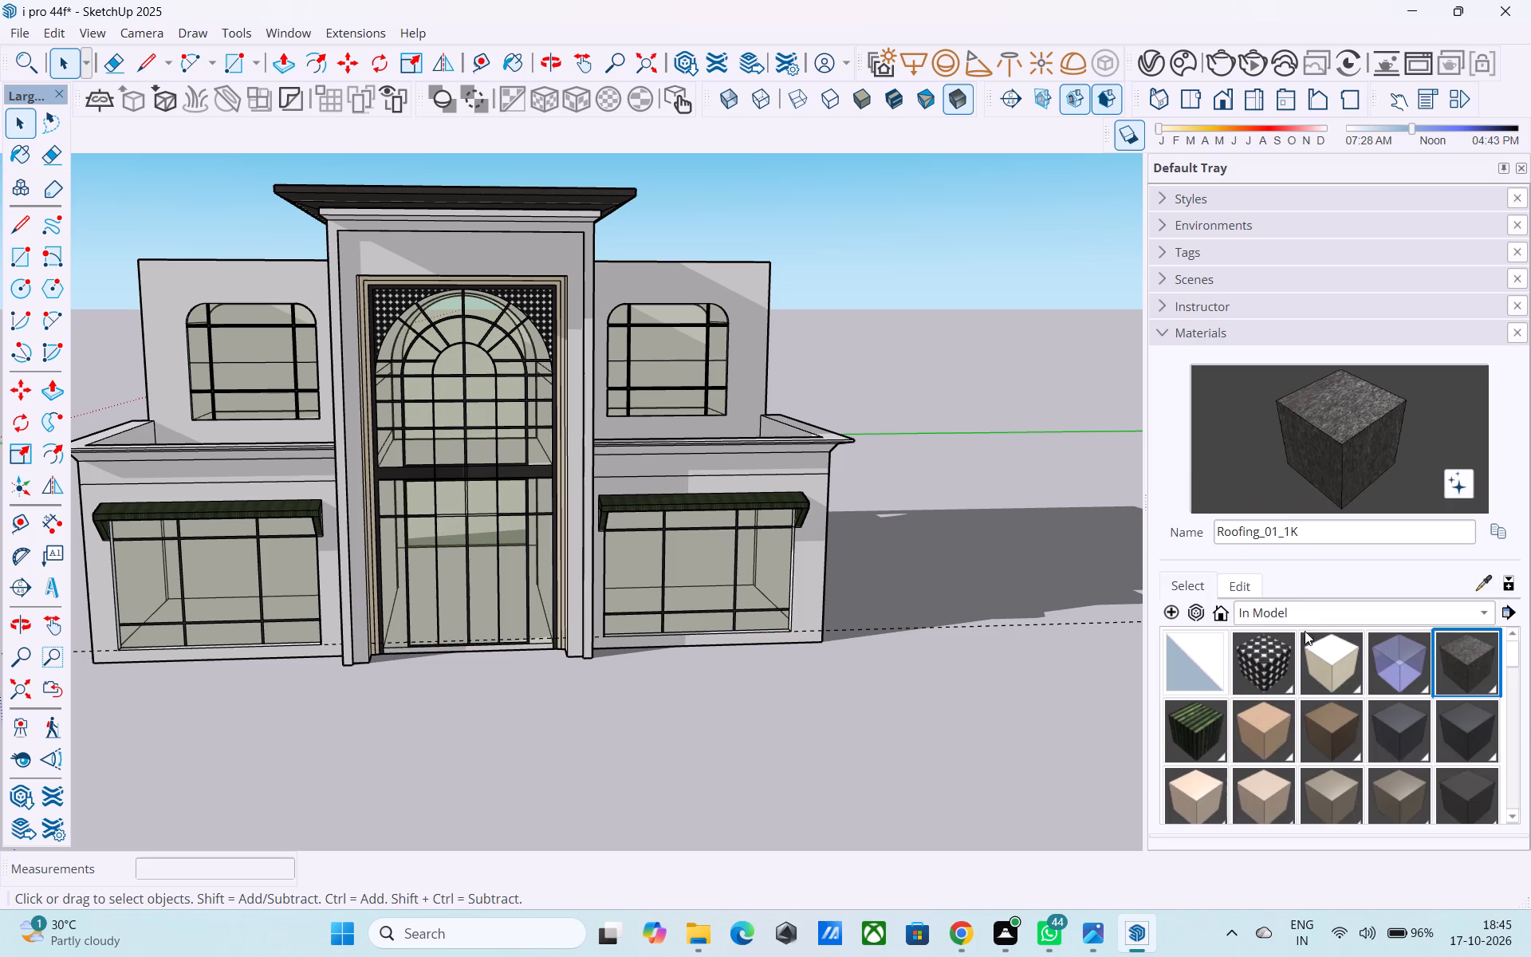
click(1387, 670)
click(1234, 585)
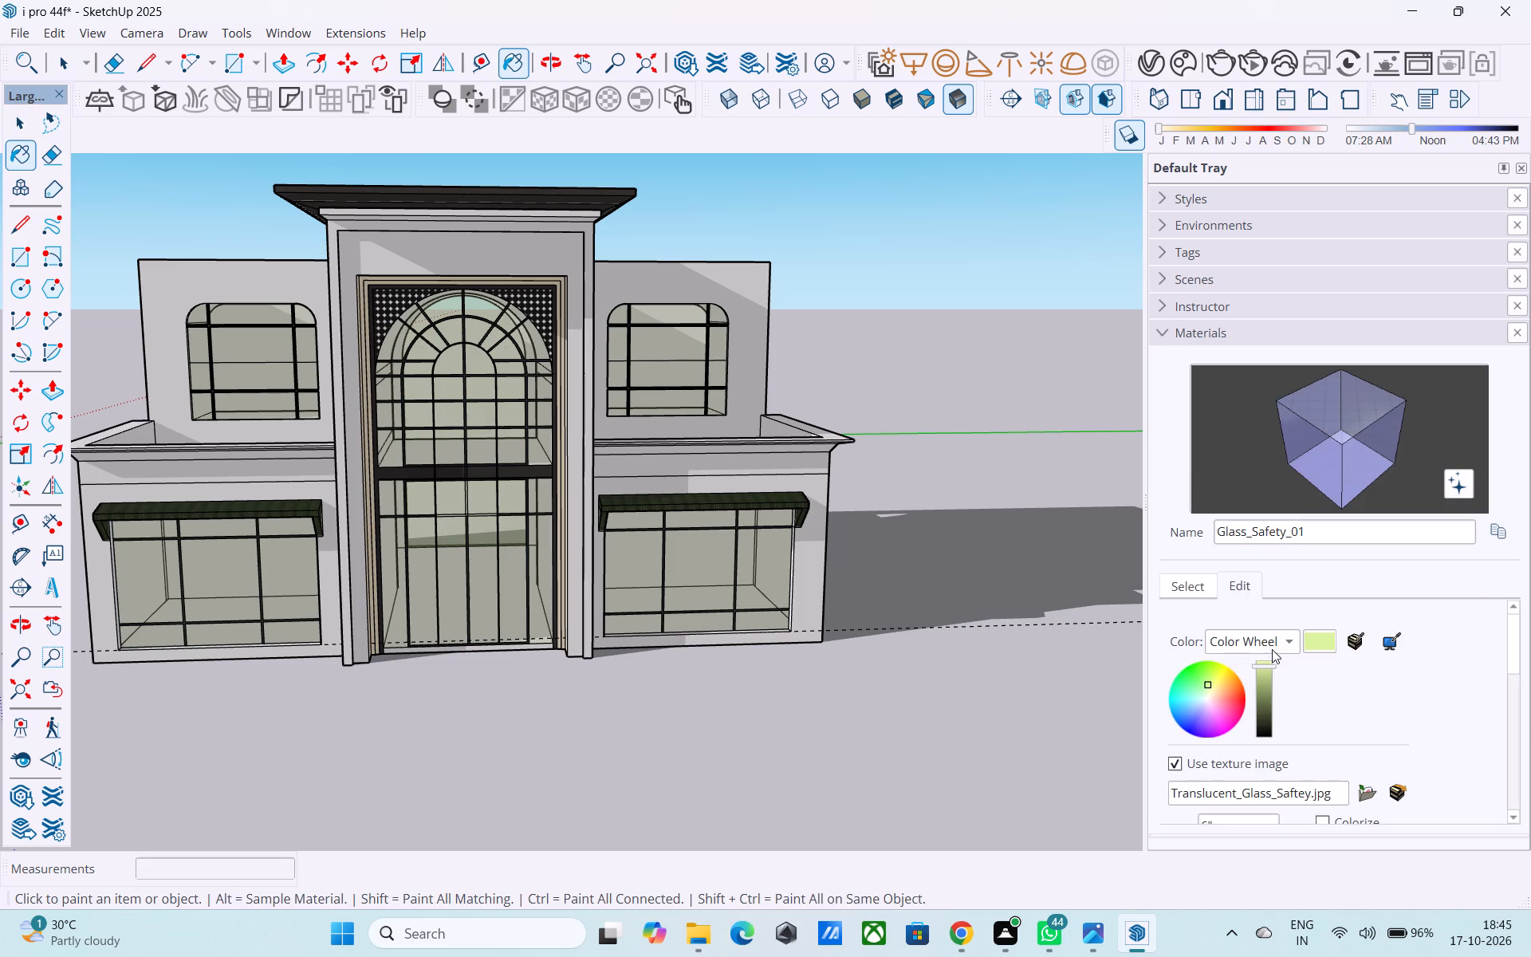
click(1228, 682)
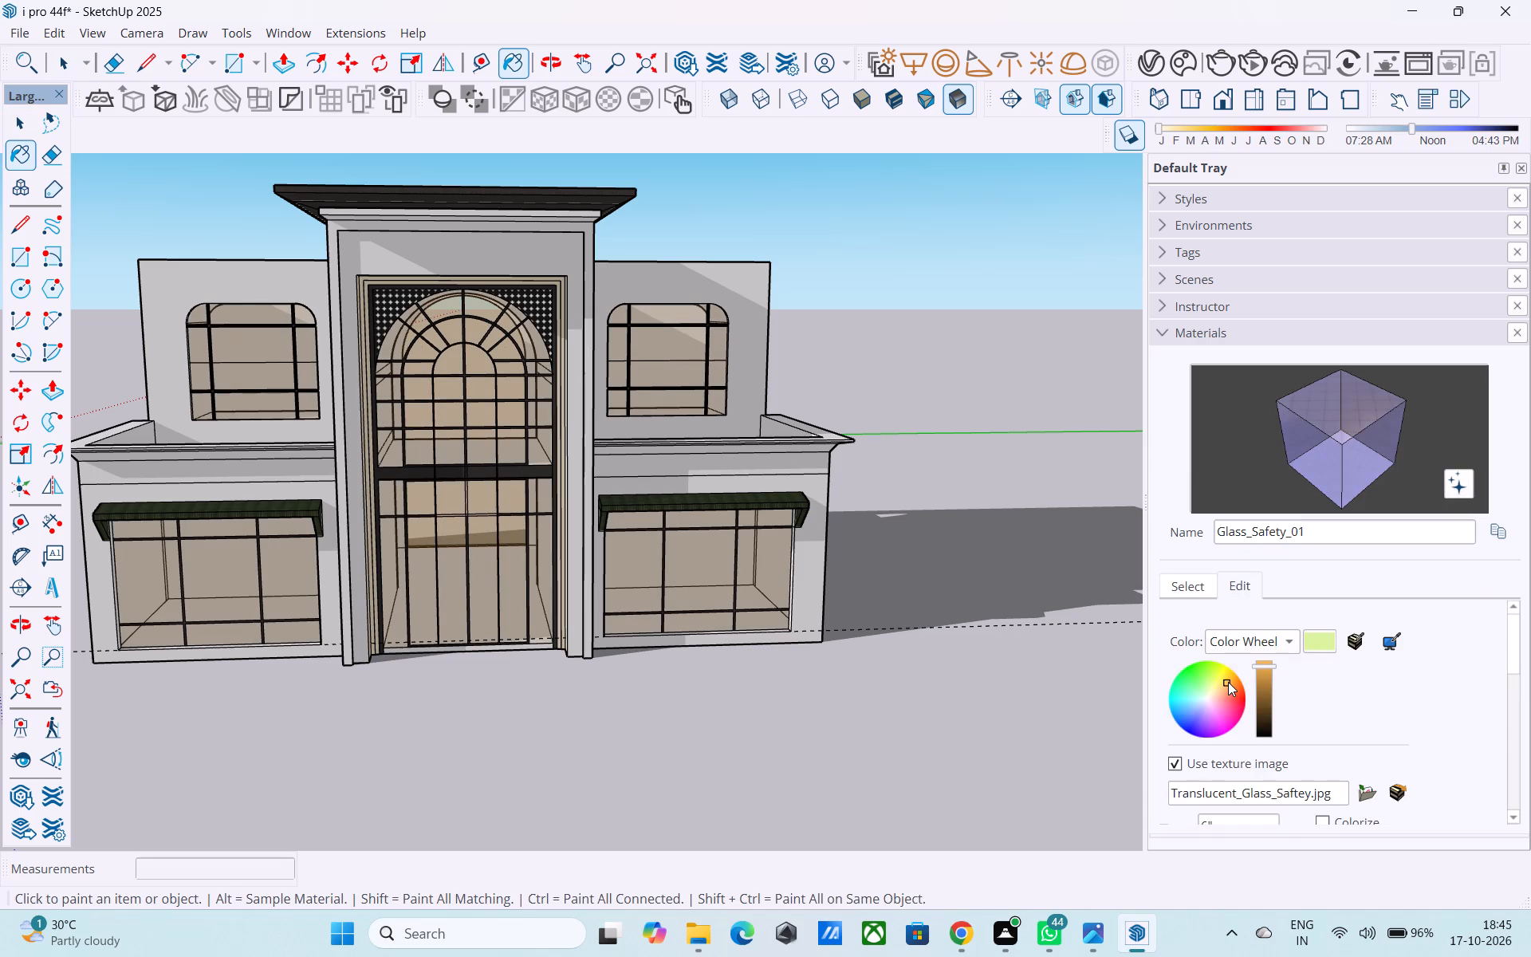
click(1228, 682)
click(1226, 685)
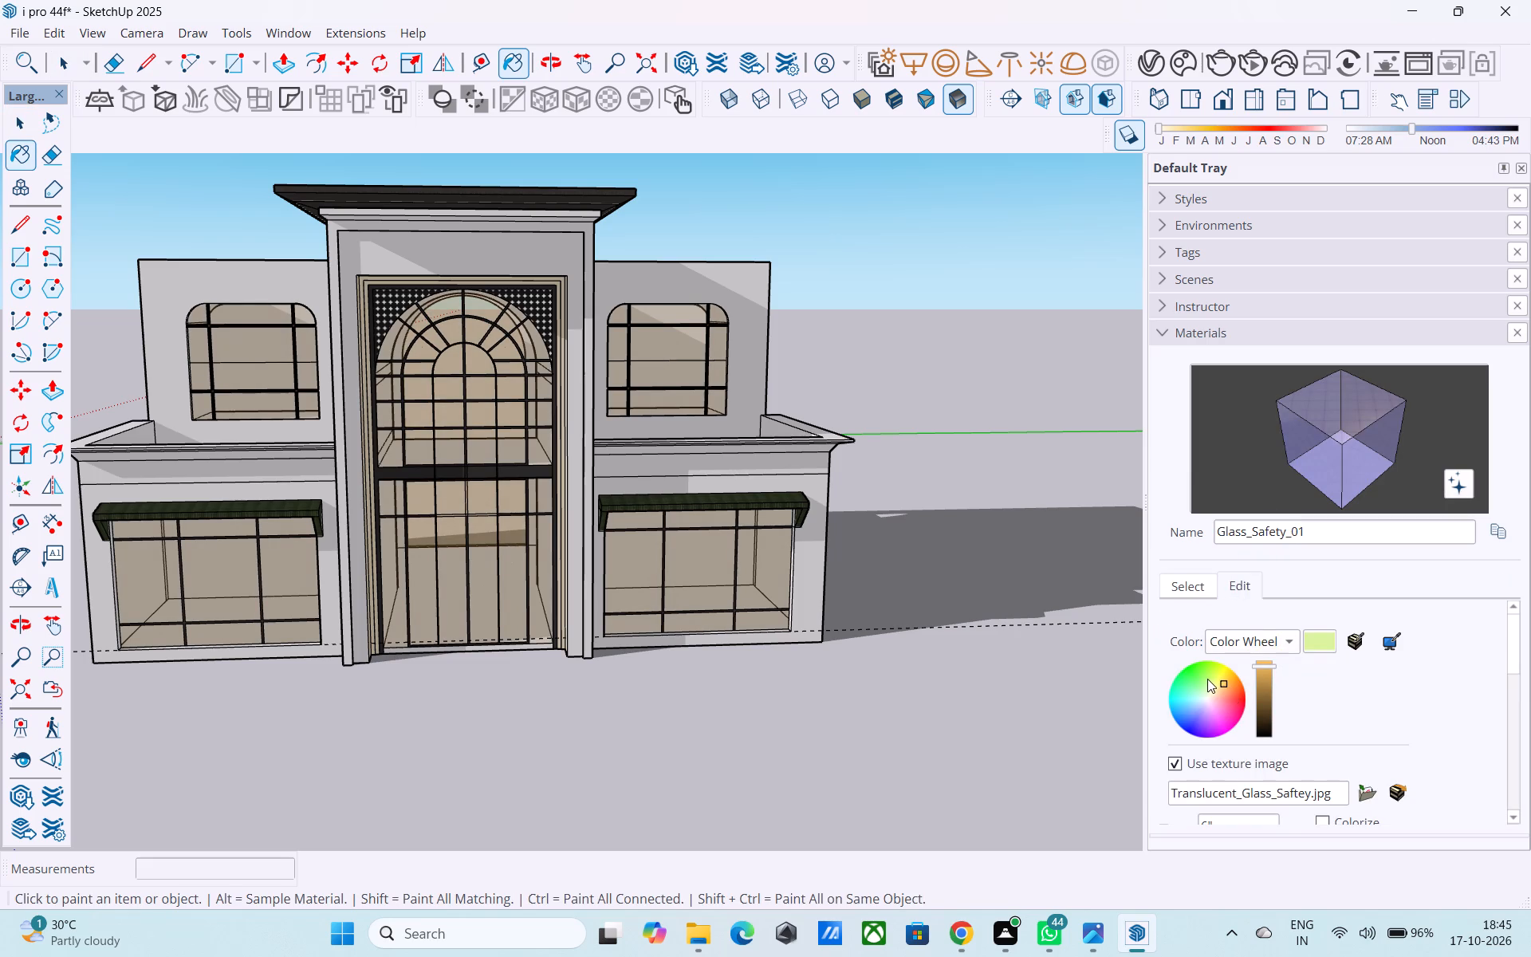
click(1226, 684)
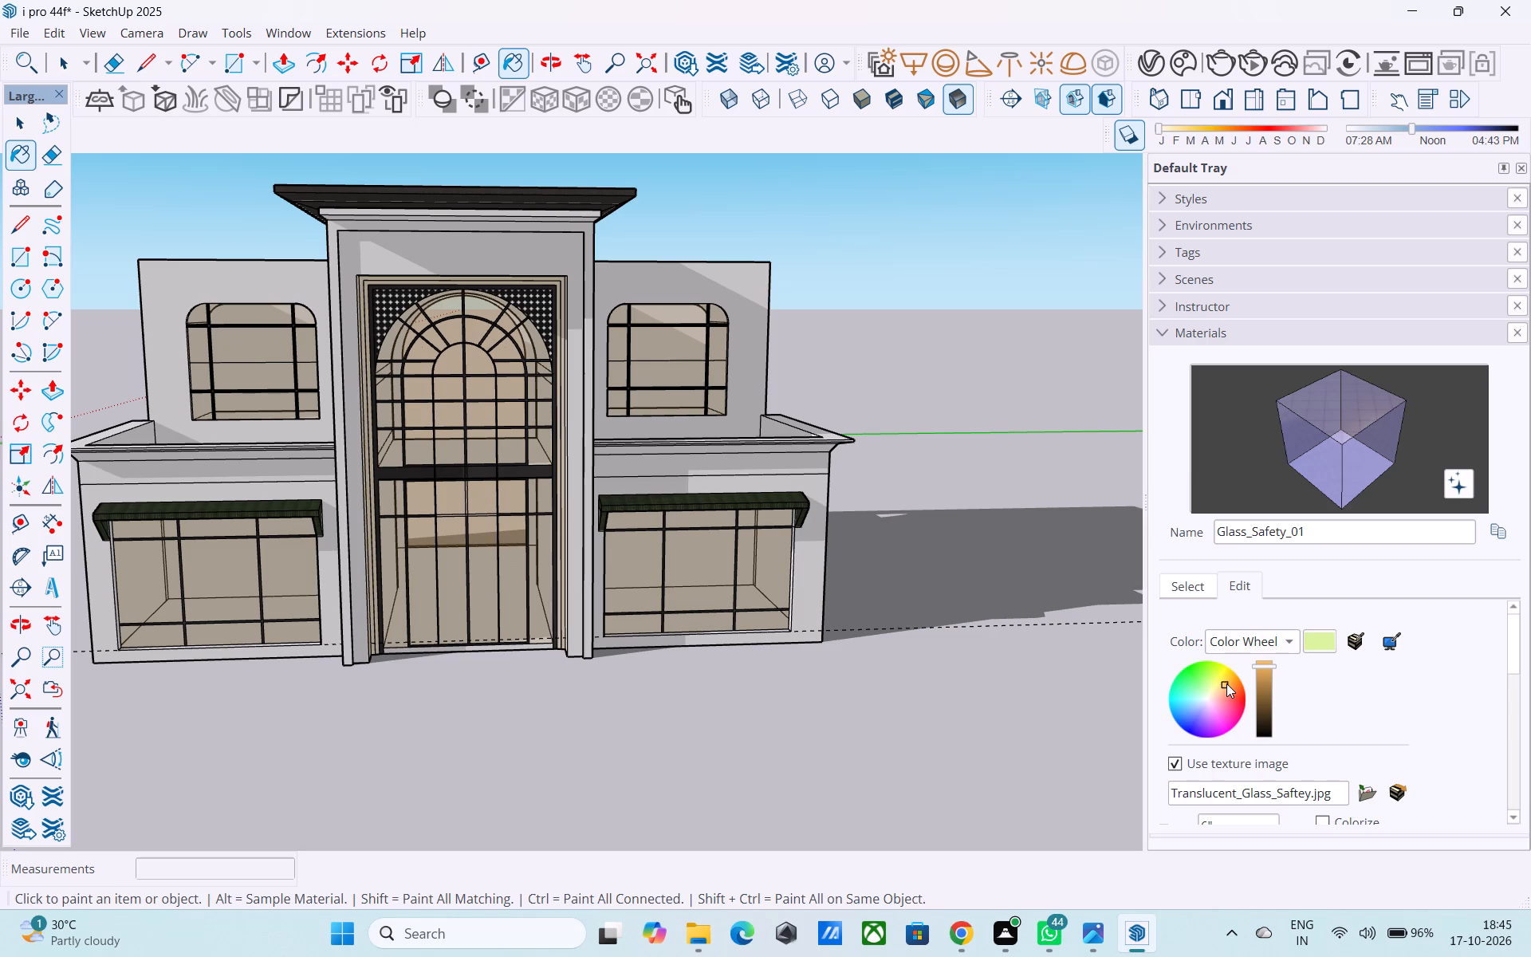
click(1230, 686)
Examine the recoloured glass across the front facade and tower entrance from several angles.
middle_click(769, 658)
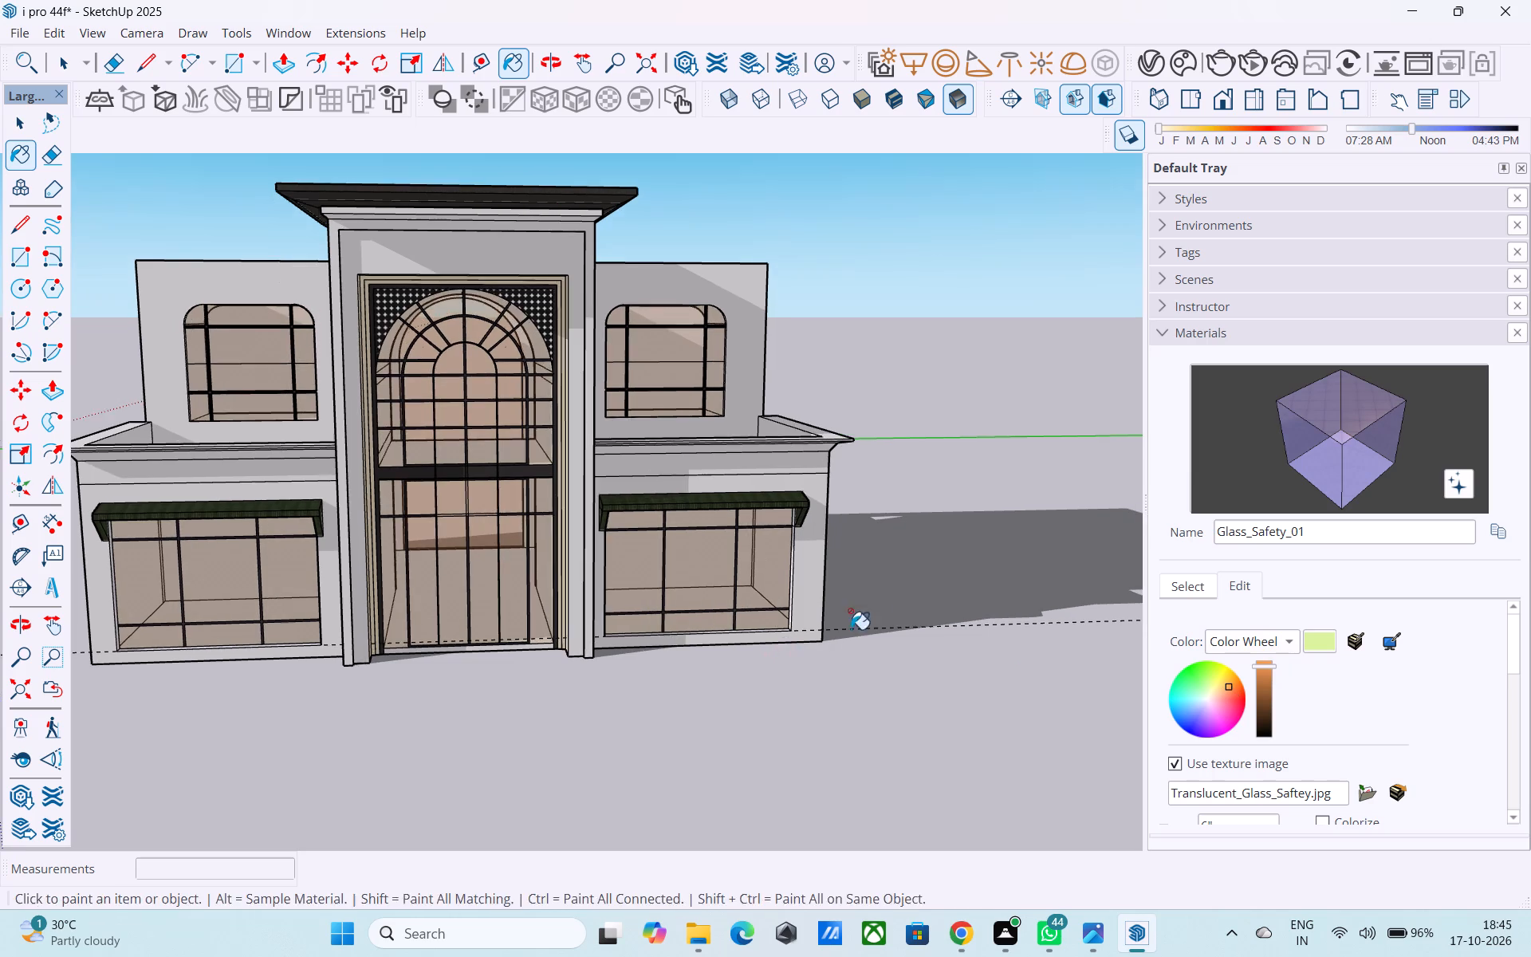
scroll(877, 630, down, 4)
middle_drag(795, 655, 581, 585)
scroll(554, 561, up, 4)
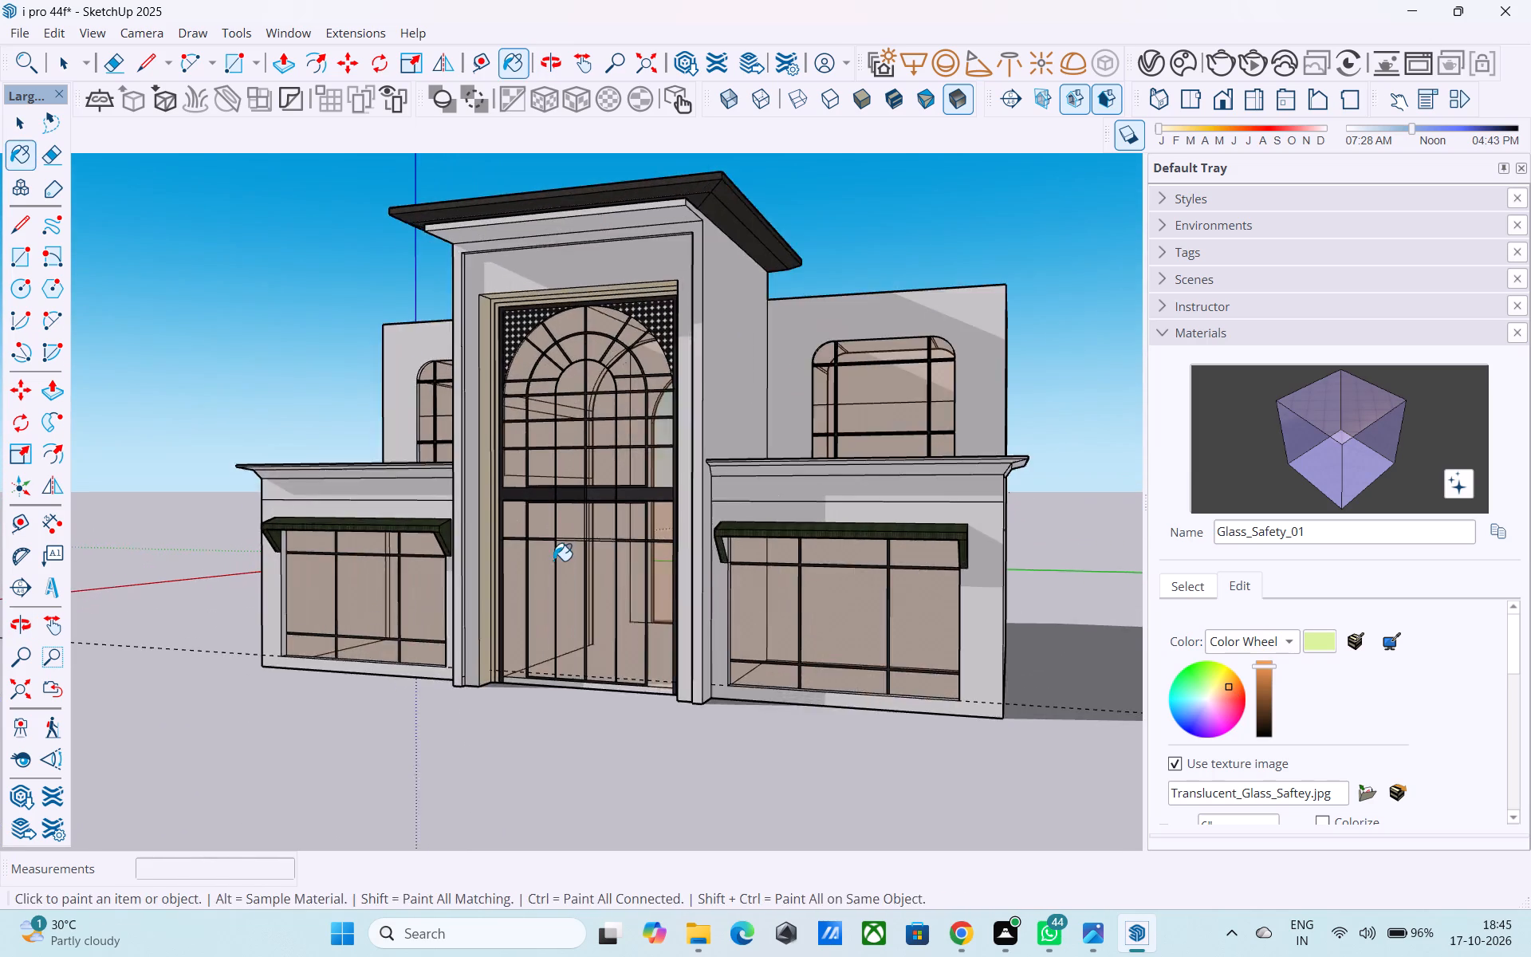
middle_drag(553, 561, 722, 600)
scroll(722, 601, up, 4)
middle_drag(711, 598, 688, 581)
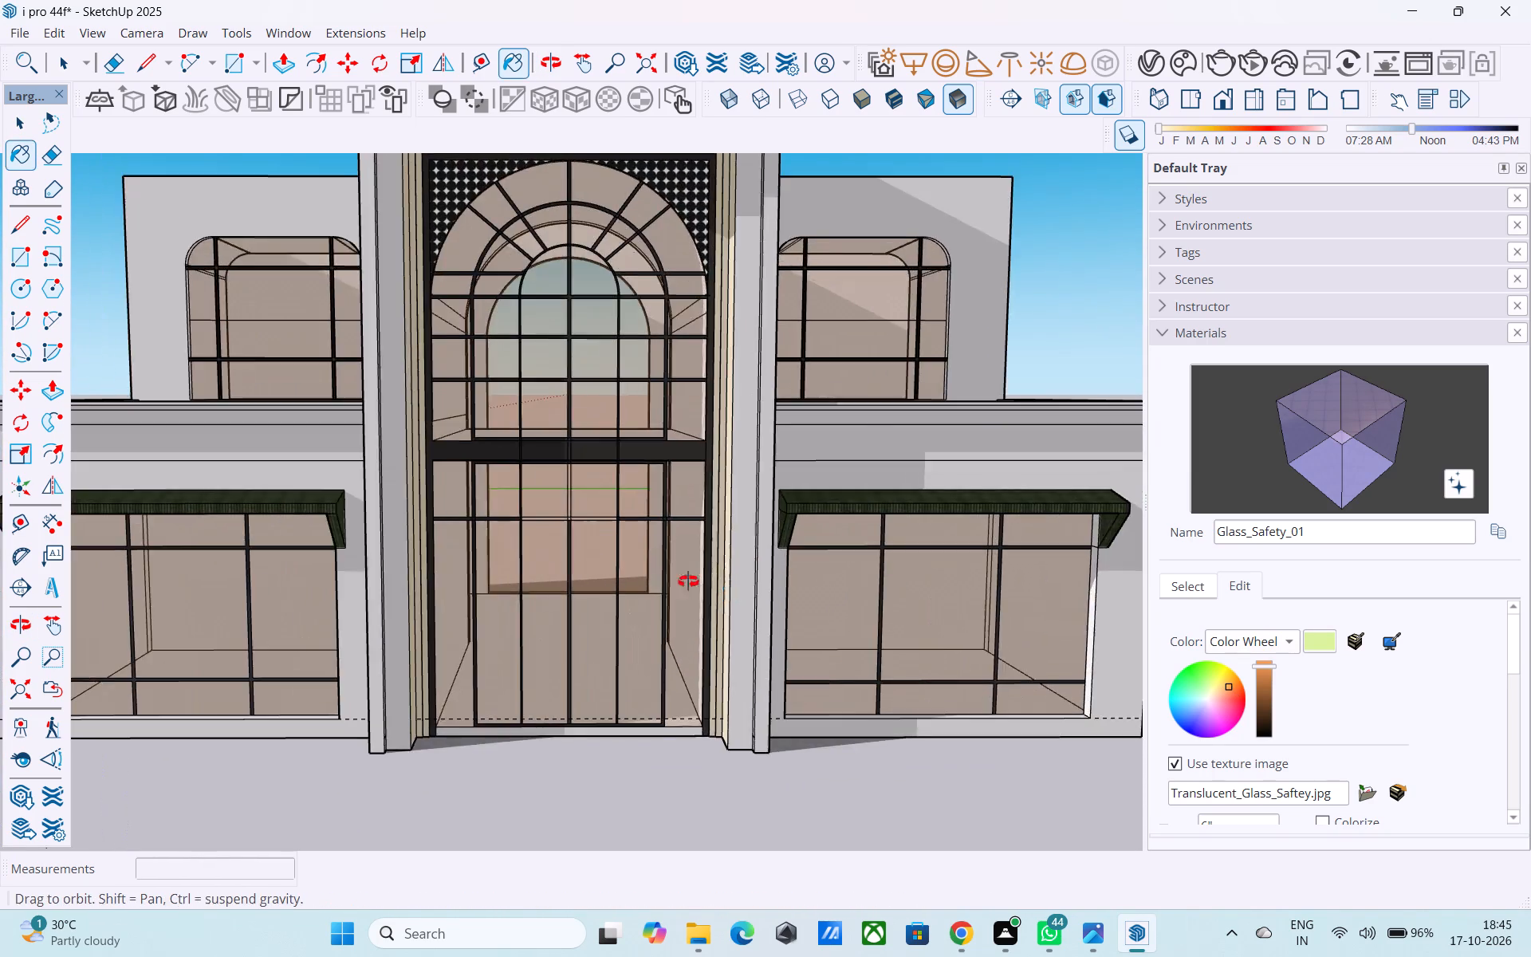
middle_drag(688, 581, 638, 543)
scroll(639, 538, down, 1)
shift+middle_drag(639, 537, 732, 605)
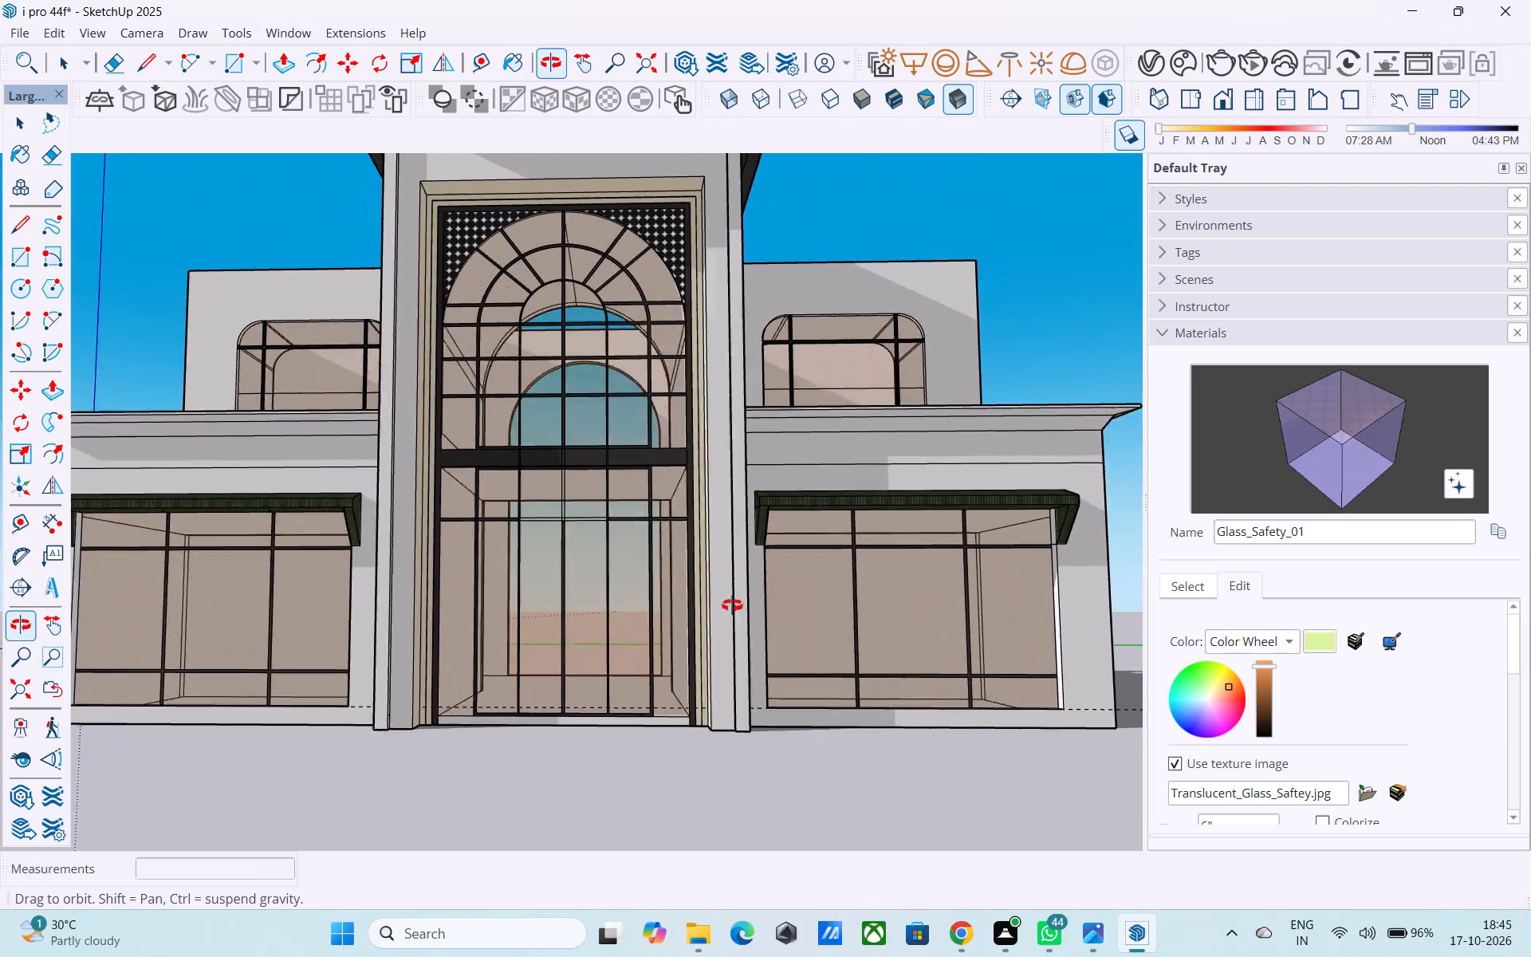
shift+middle_drag(732, 605, 707, 657)
shift+middle_drag(706, 677, 716, 723)
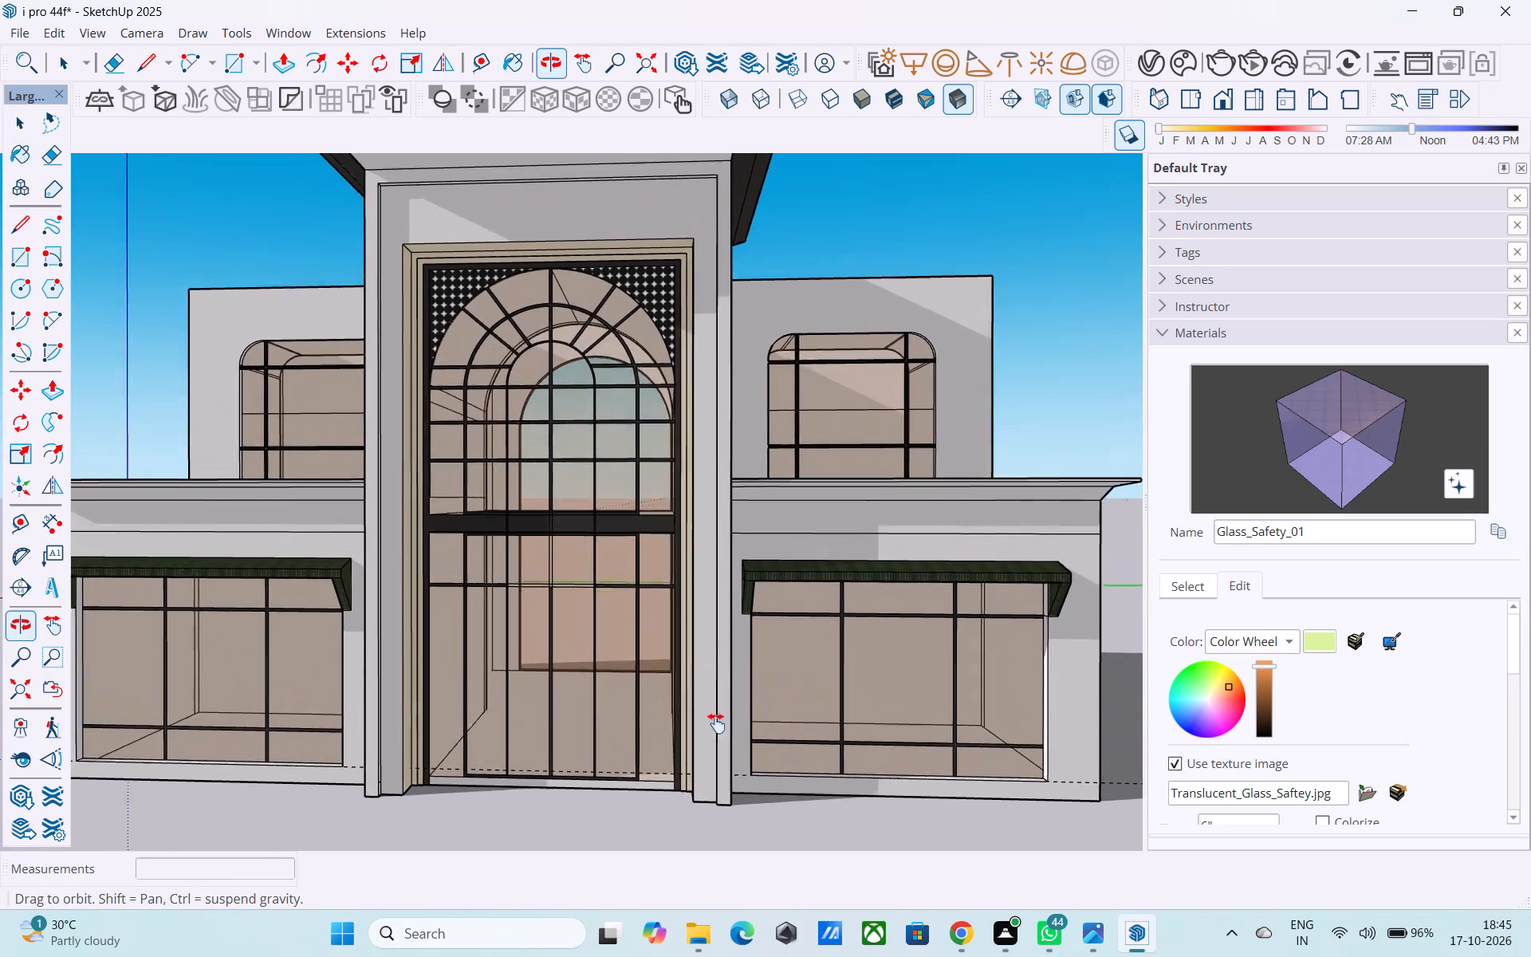
shift+middle_drag(716, 723, 748, 790)
middle_drag(856, 727, 967, 698)
shift+middle_drag(809, 643, 856, 681)
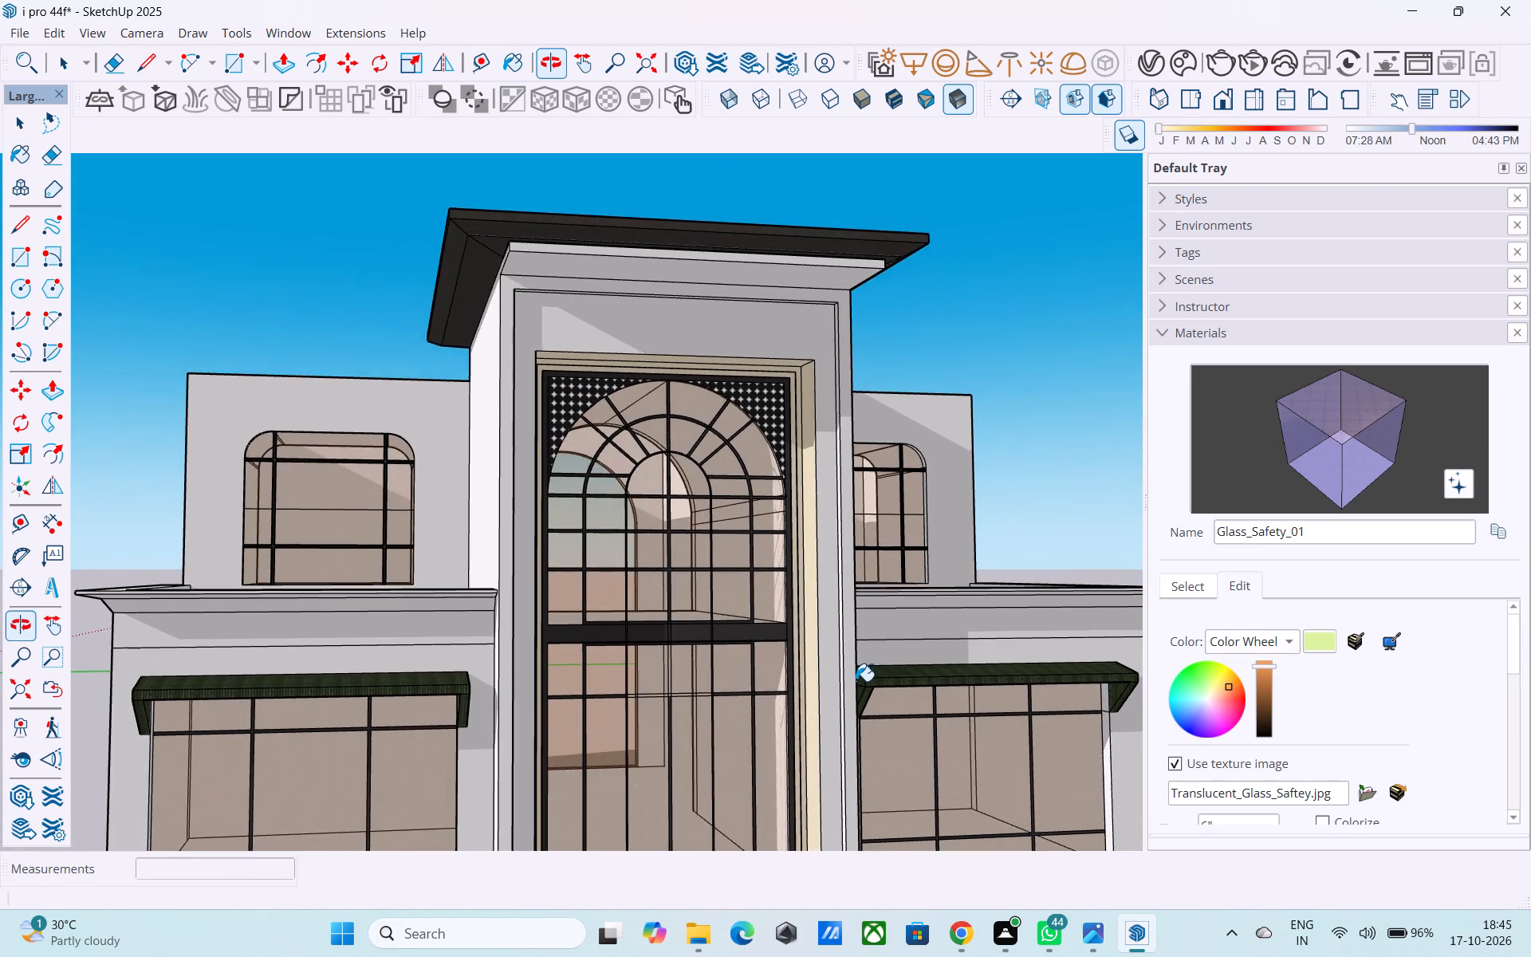
scroll(856, 681, up, 3)
scroll(856, 681, down, 4)
Place a narrow V-Ray rectangle light along the top of the recess of the upper window right of the tower.
middle_drag(856, 681, 613, 848)
scroll(825, 668, down, 1)
middle_drag(806, 677, 375, 777)
scroll(697, 704, down, 1)
middle_drag(899, 671, 629, 599)
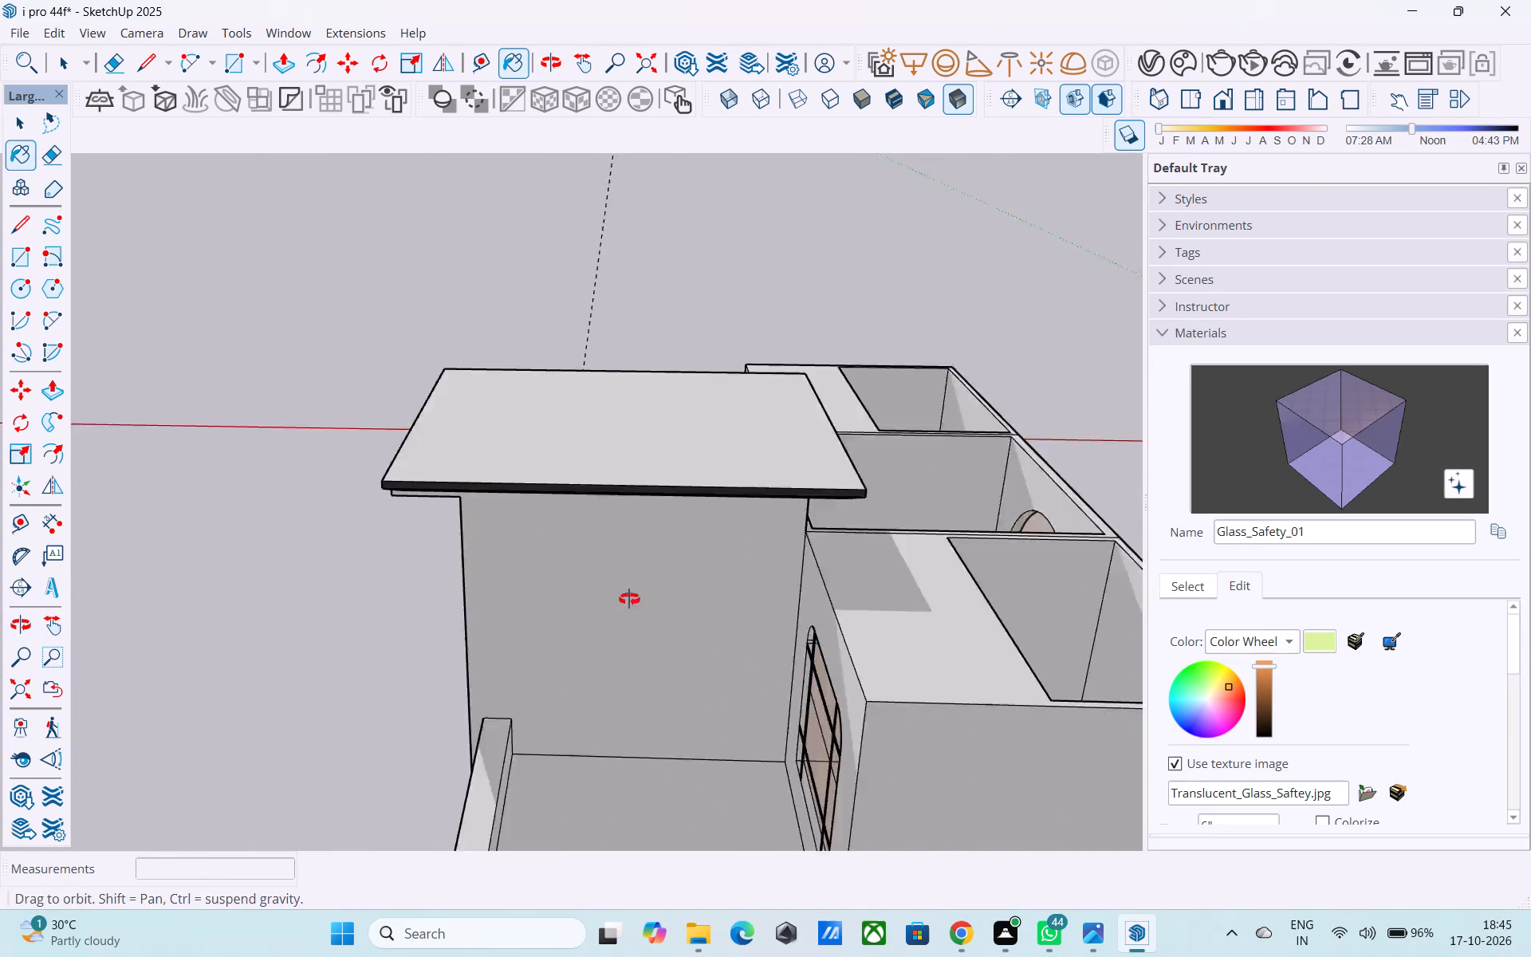
middle_drag(629, 599, 422, 554)
shift+middle_drag(491, 612, 451, 545)
scroll(574, 593, up, 18)
middle_drag(628, 683, 594, 644)
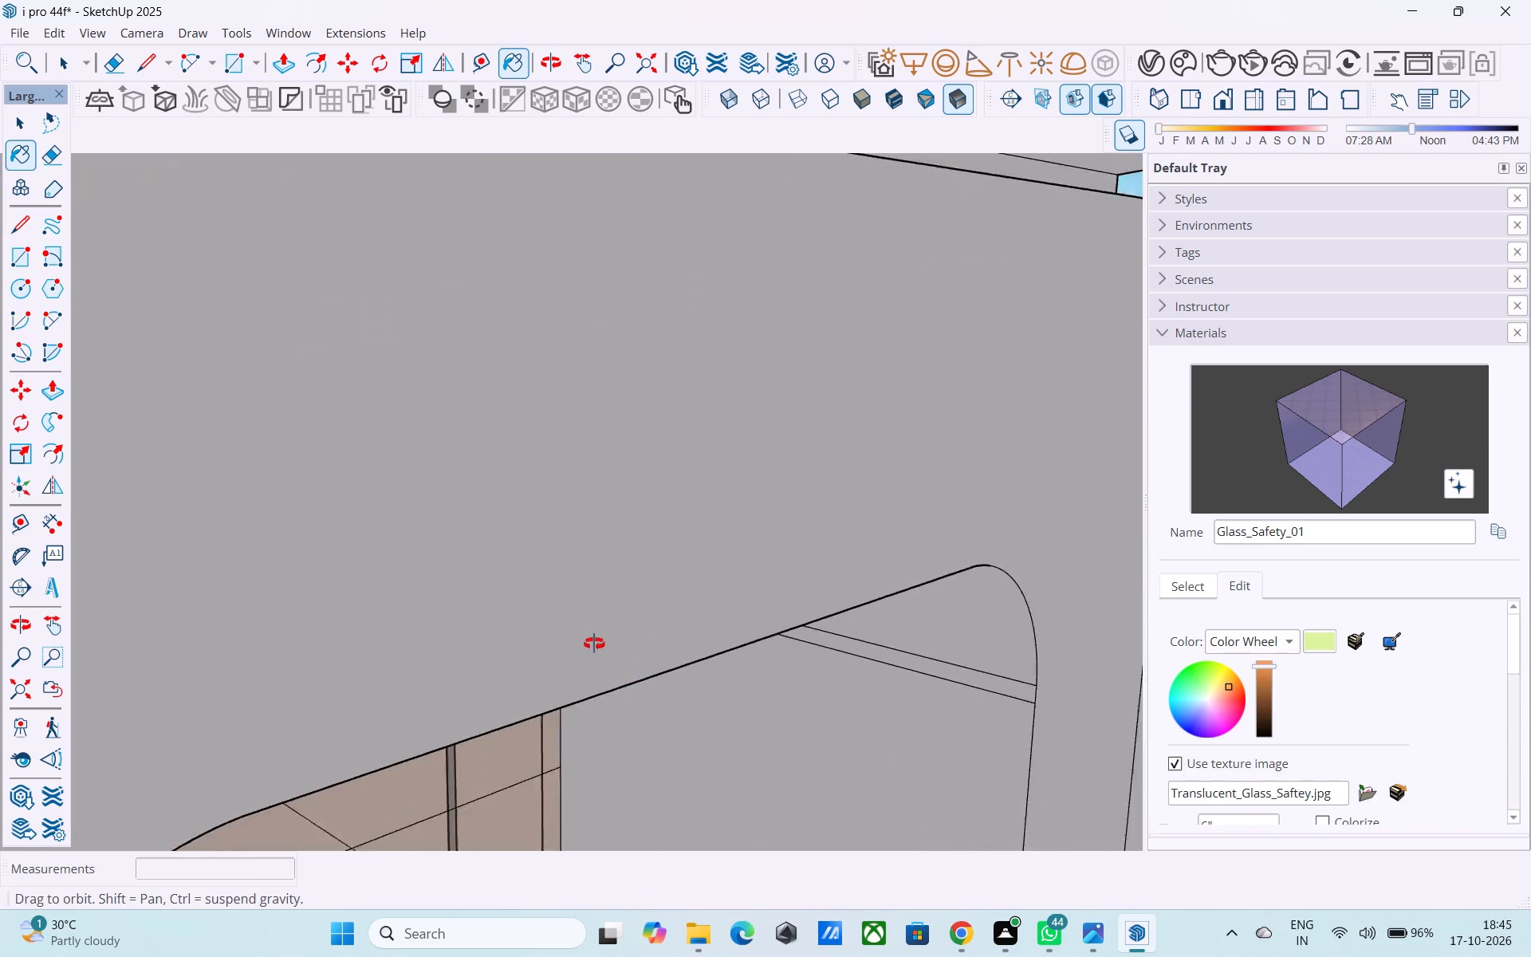
middle_drag(594, 644, 456, 473)
middle_drag(592, 664, 593, 490)
key(space)
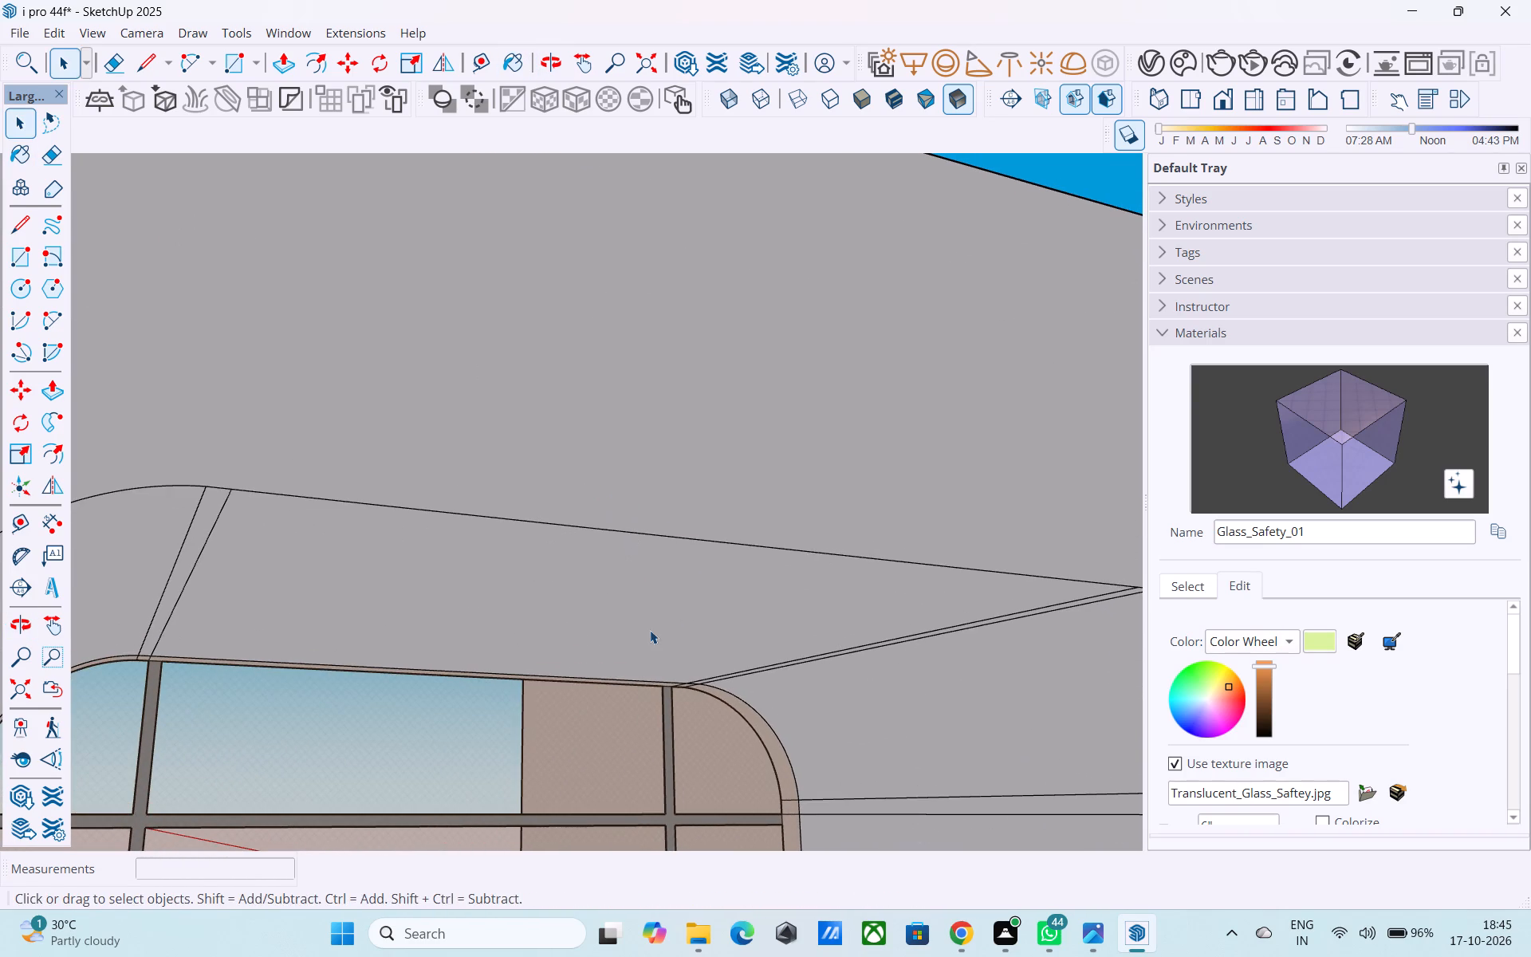
shift+middle_drag(651, 630, 592, 539)
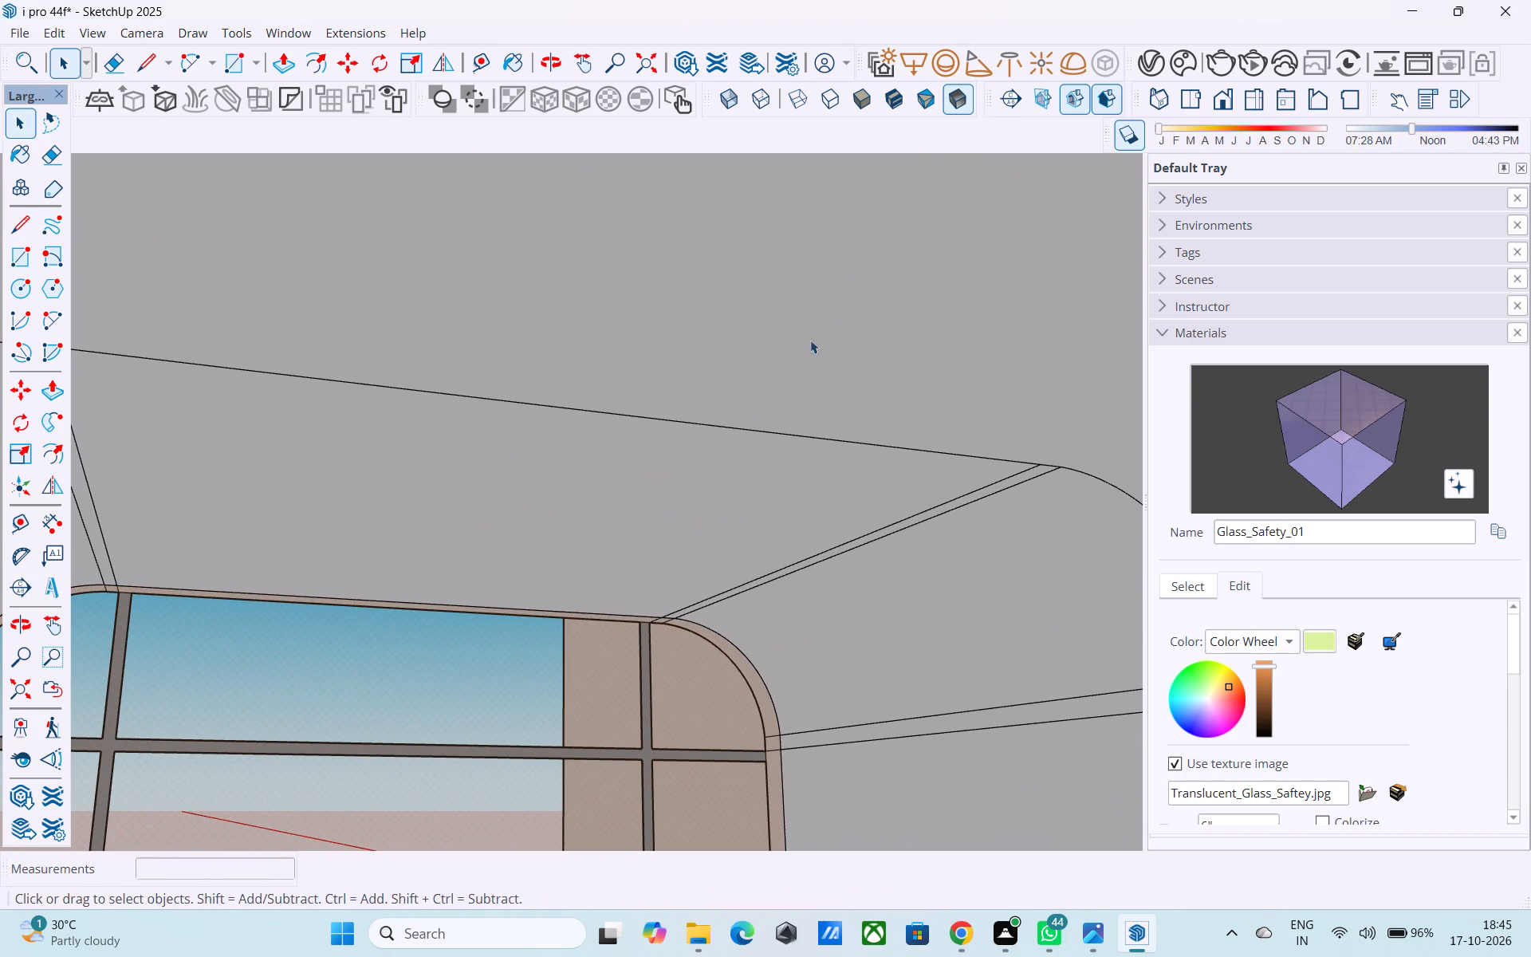
click(912, 64)
middle_drag(691, 432, 740, 417)
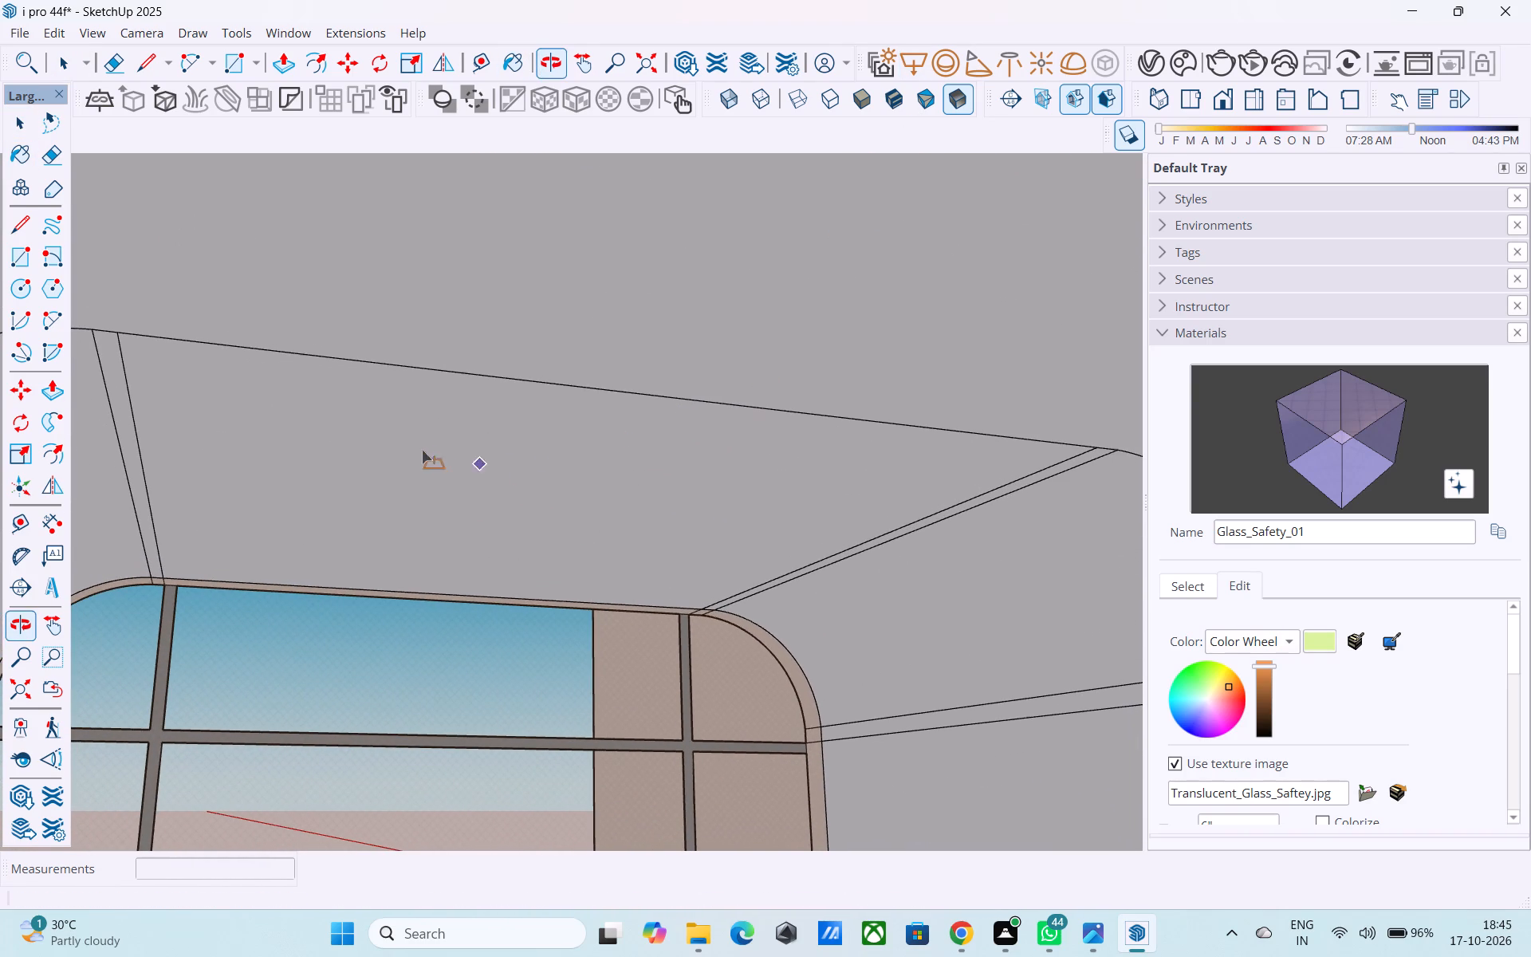
click(120, 332)
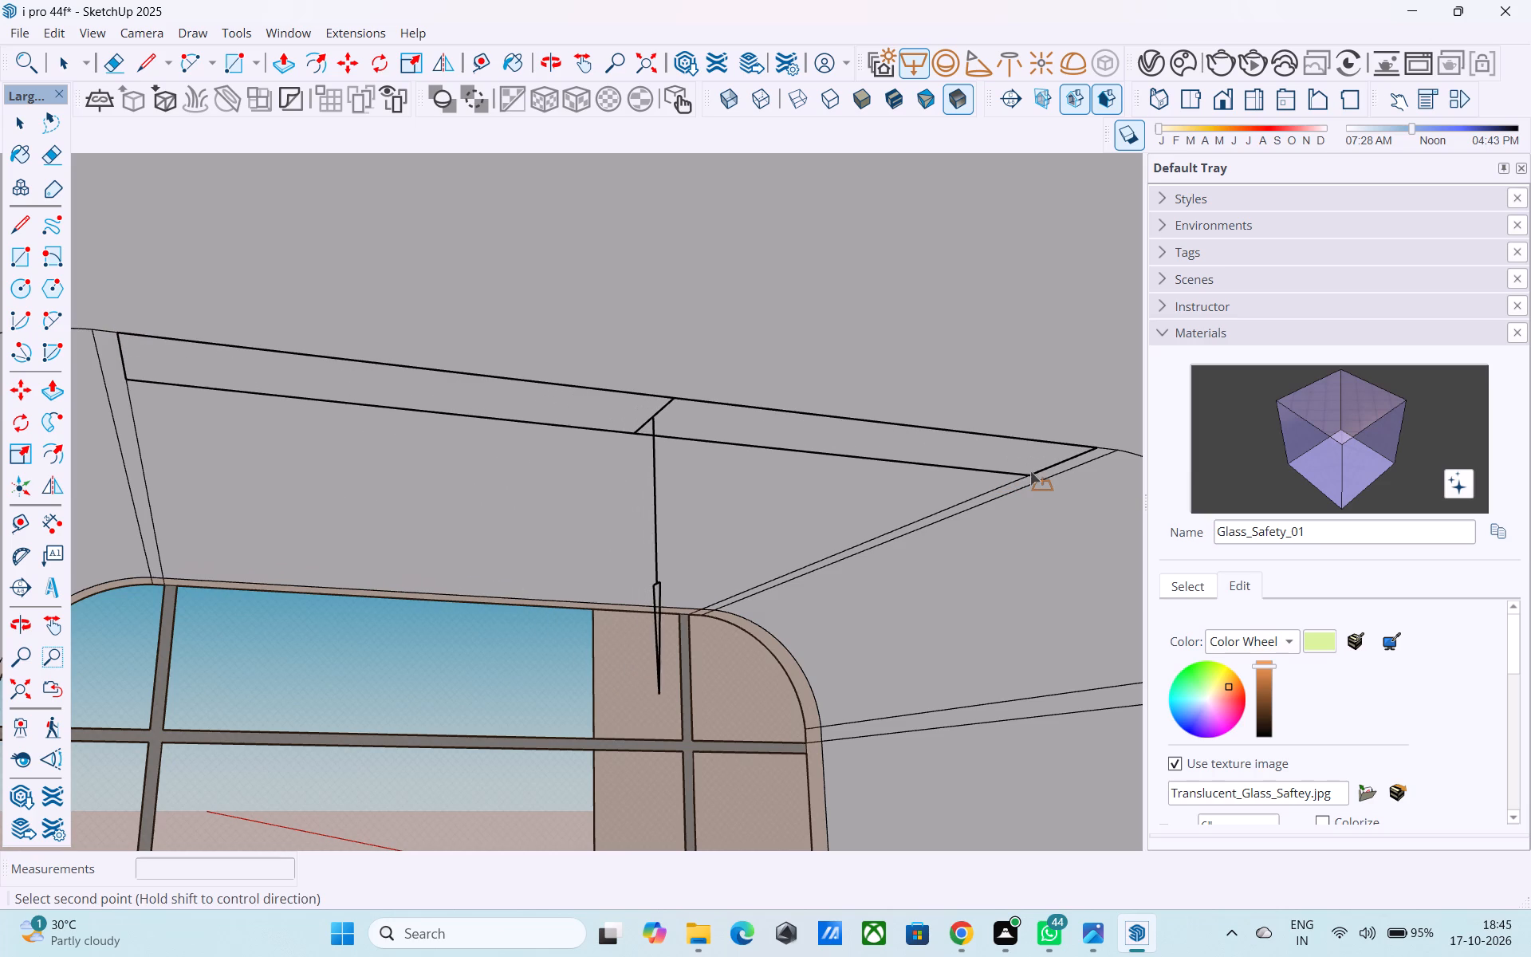
click(1031, 471)
key(space)
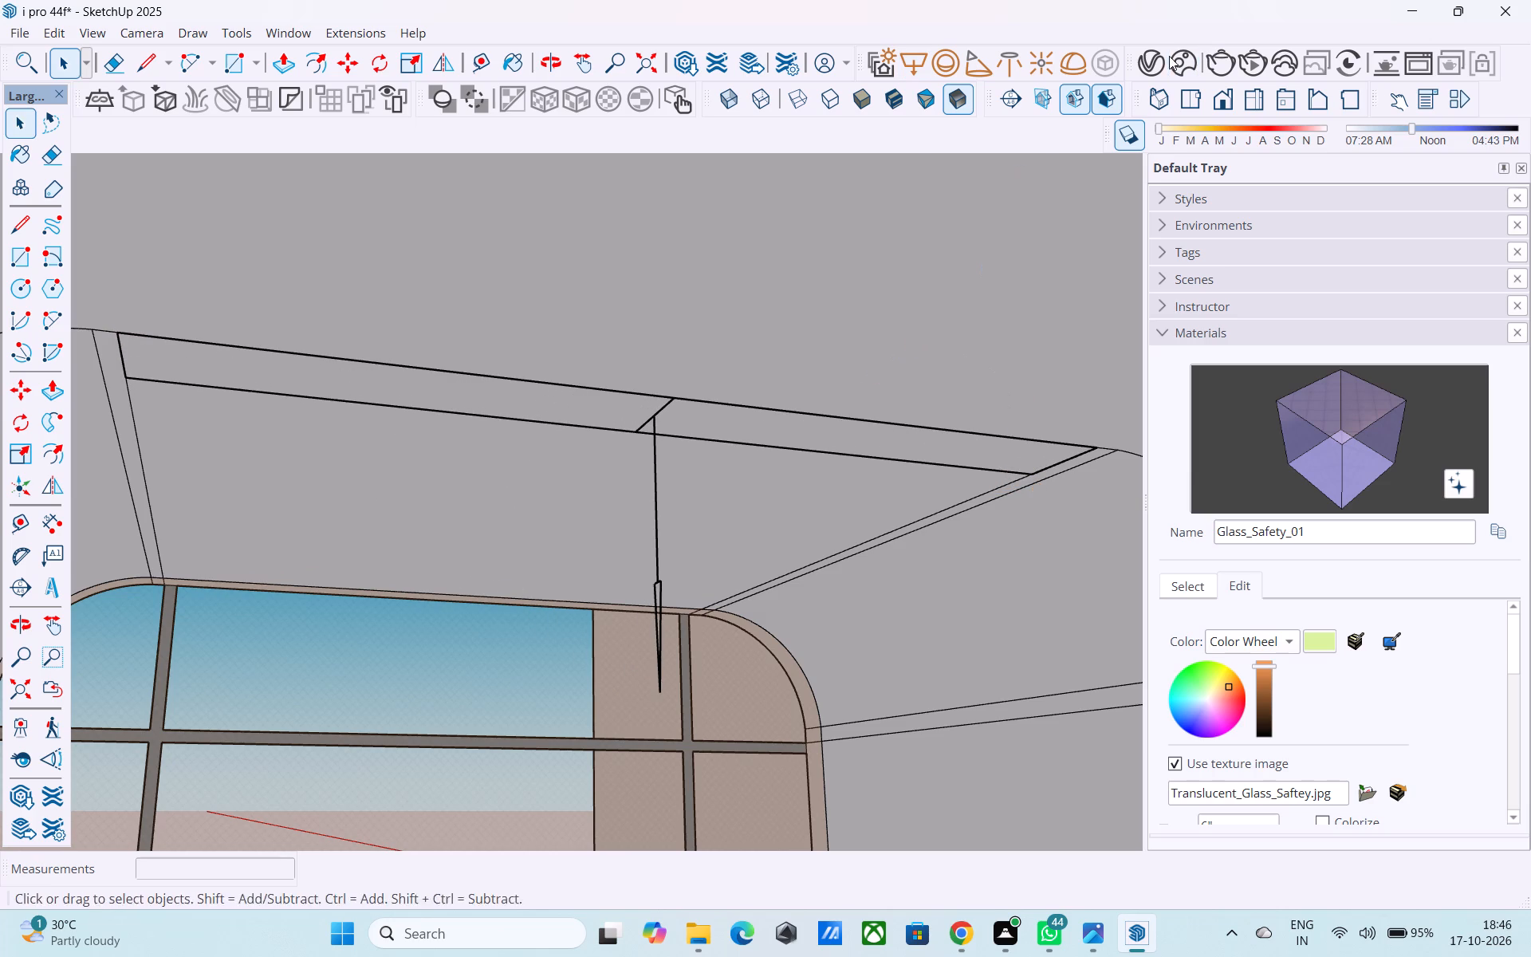
Set the V-Ray Rectangle Light's colour to the saved orange swatch (R 0.945, G 0.515, B 0.003).
click(1151, 56)
scroll(746, 455, down, 5)
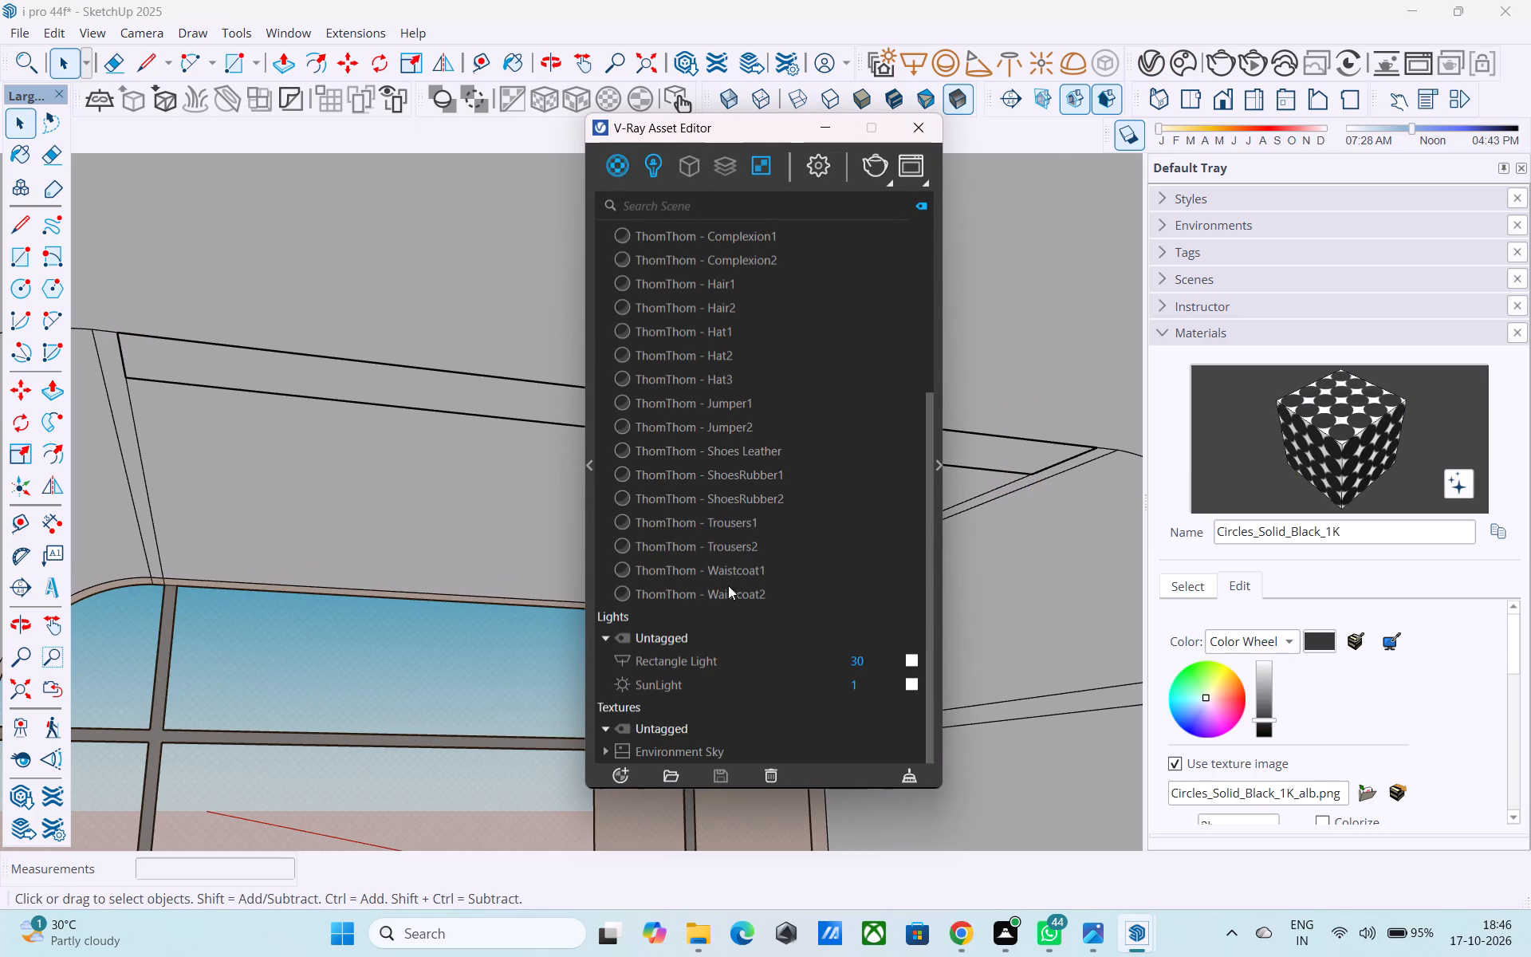
click(713, 660)
click(913, 665)
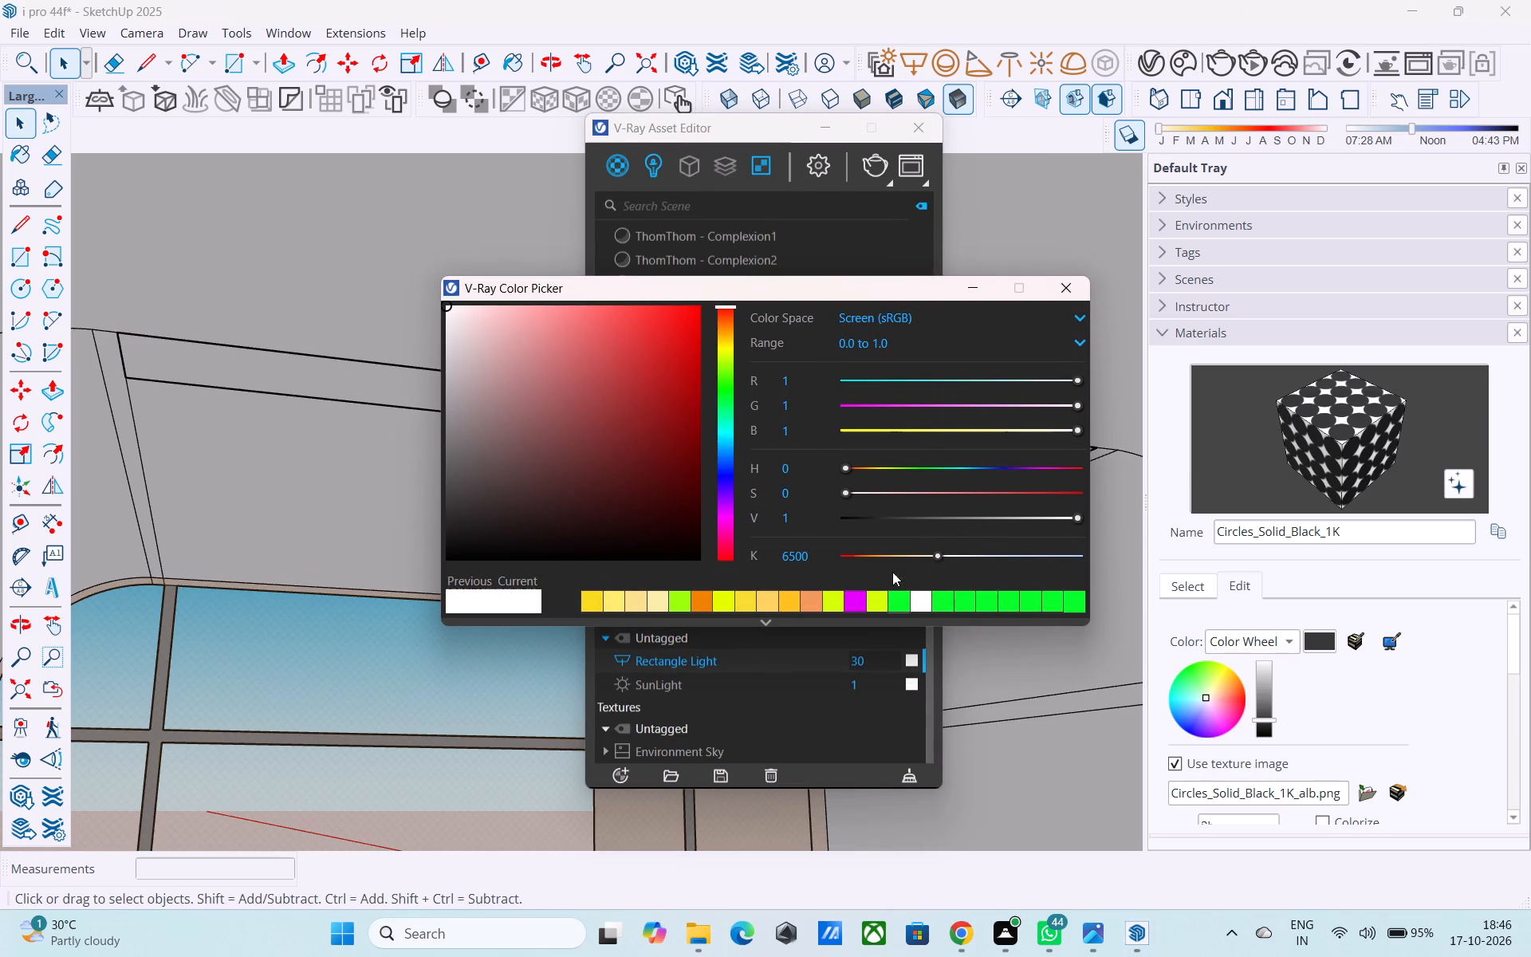
click(726, 330)
click(725, 333)
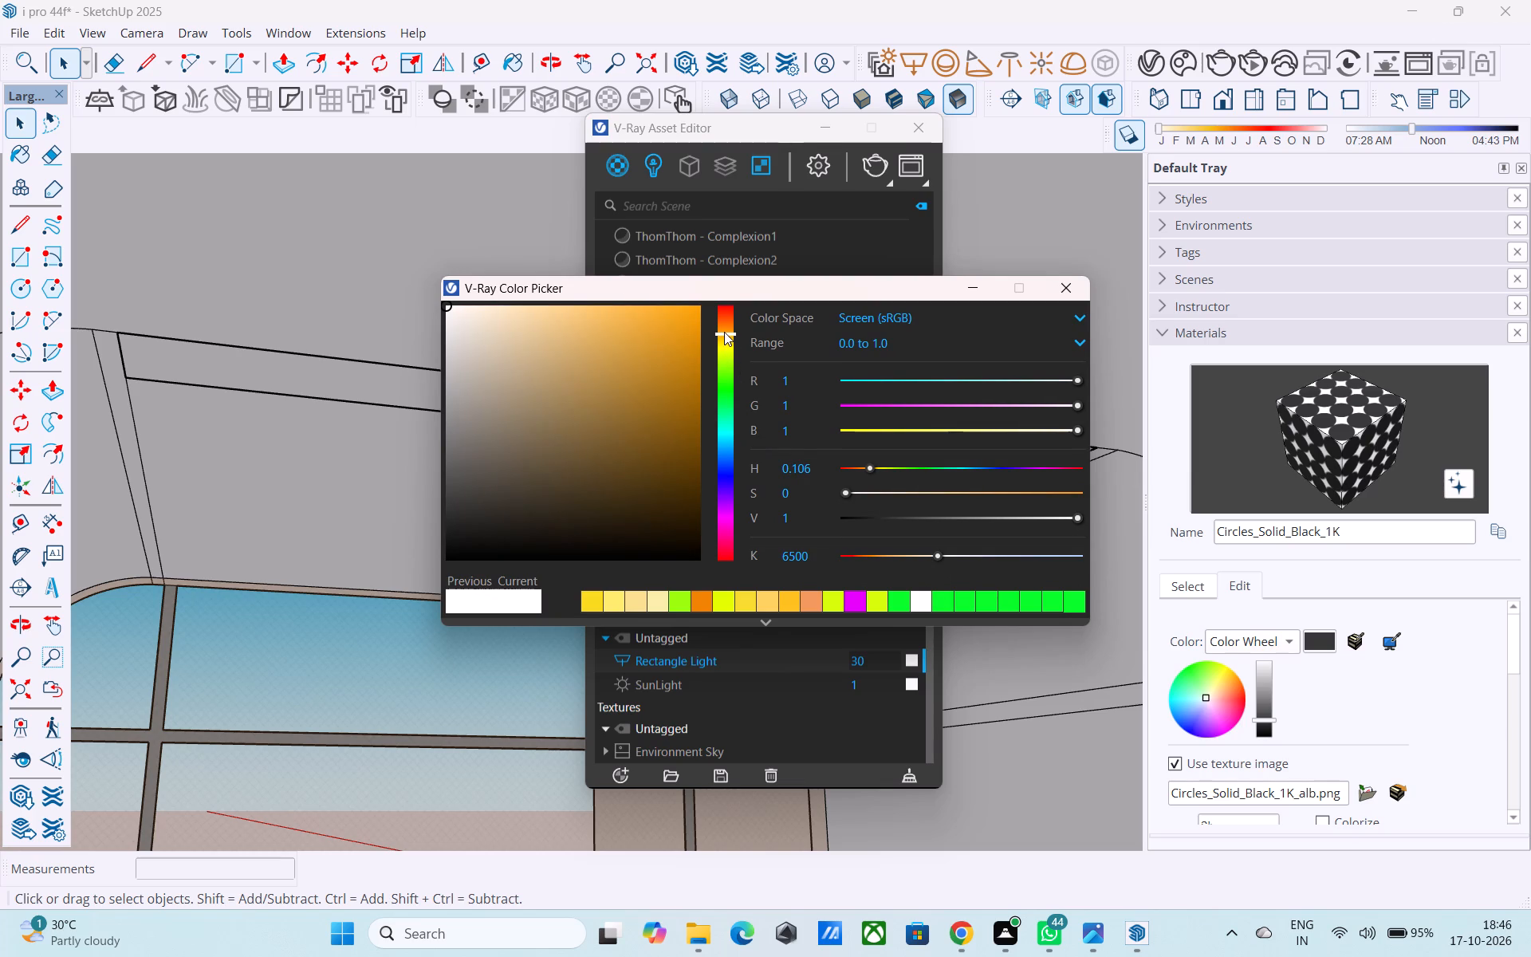
click(698, 606)
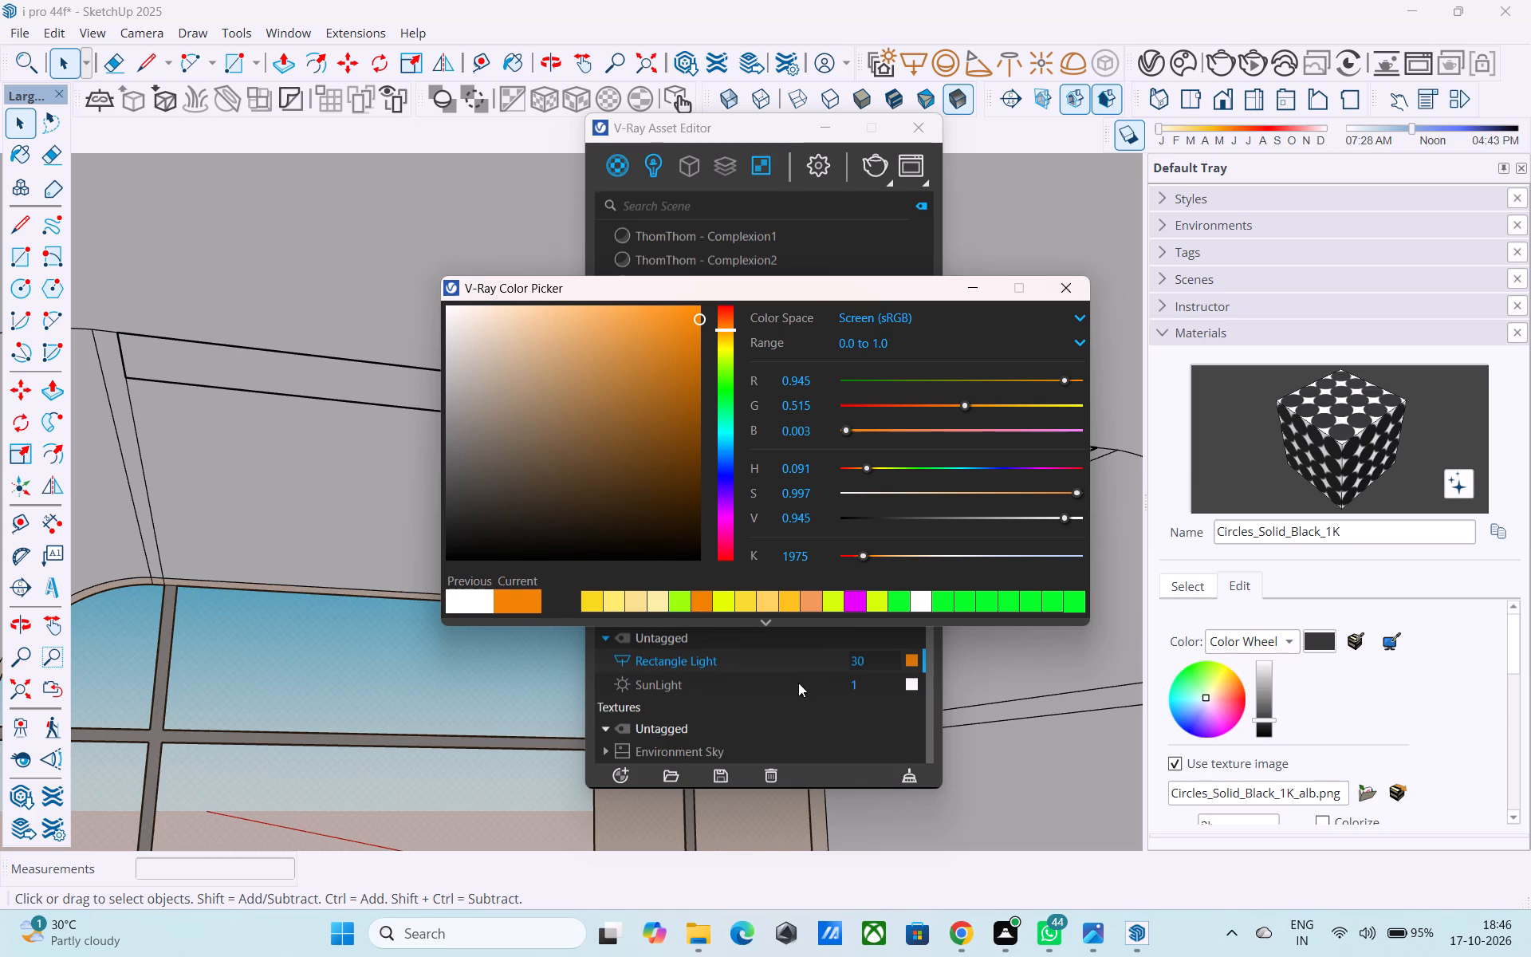
Set the Rectangle Light's intensity to 3000 and close the V-Ray Asset Editor and Color Picker.
click(869, 668)
key(0)
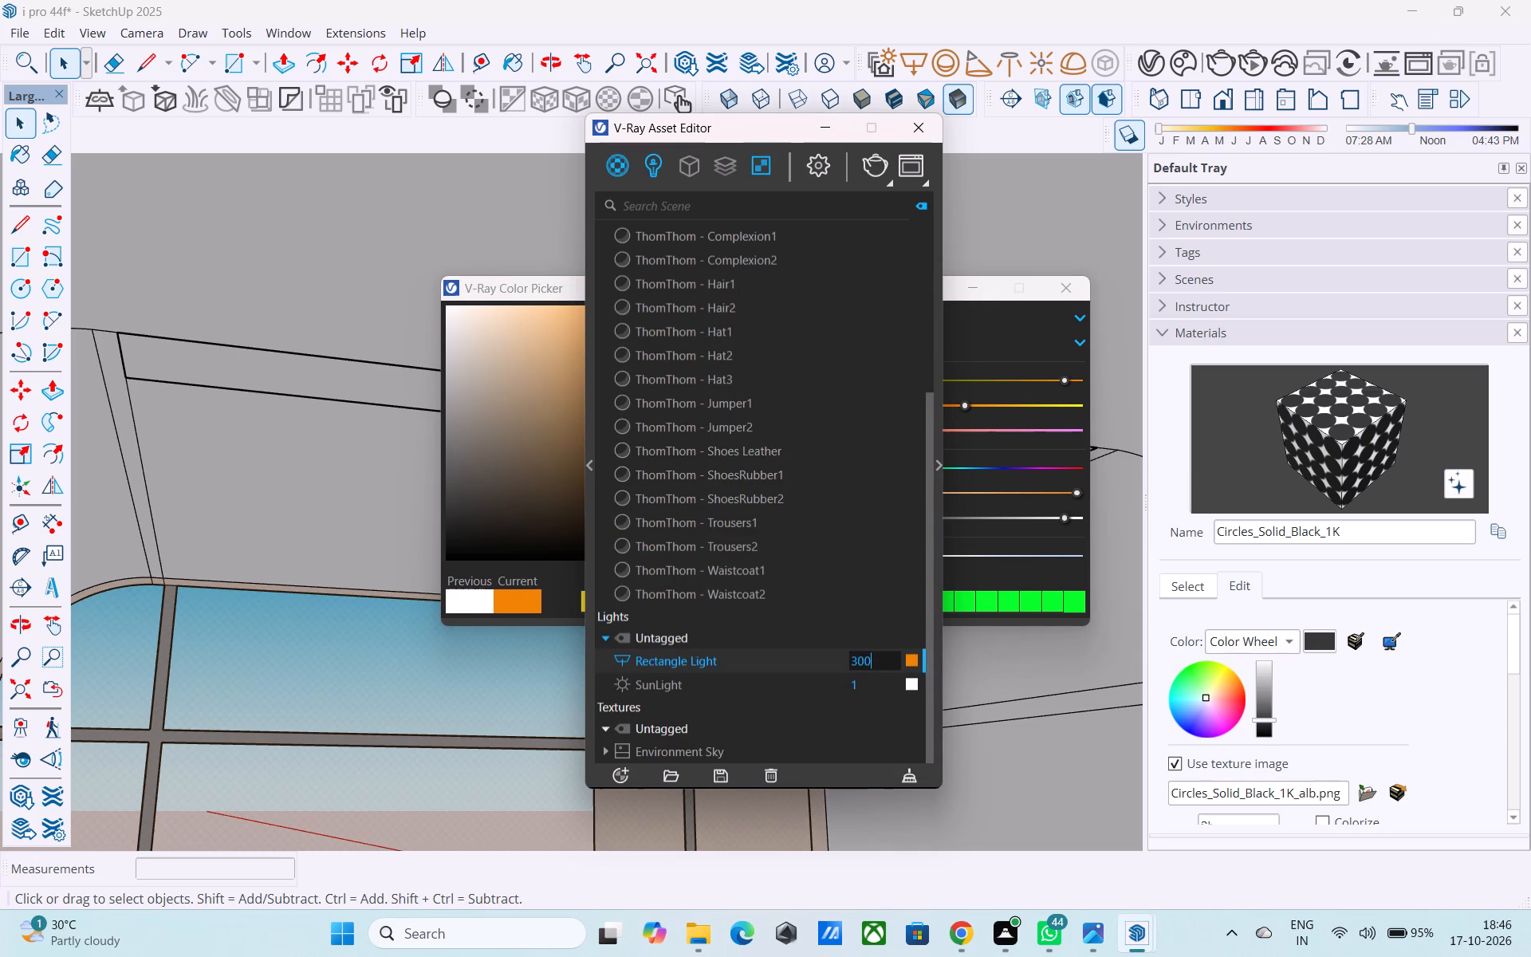
key(0)
click(974, 774)
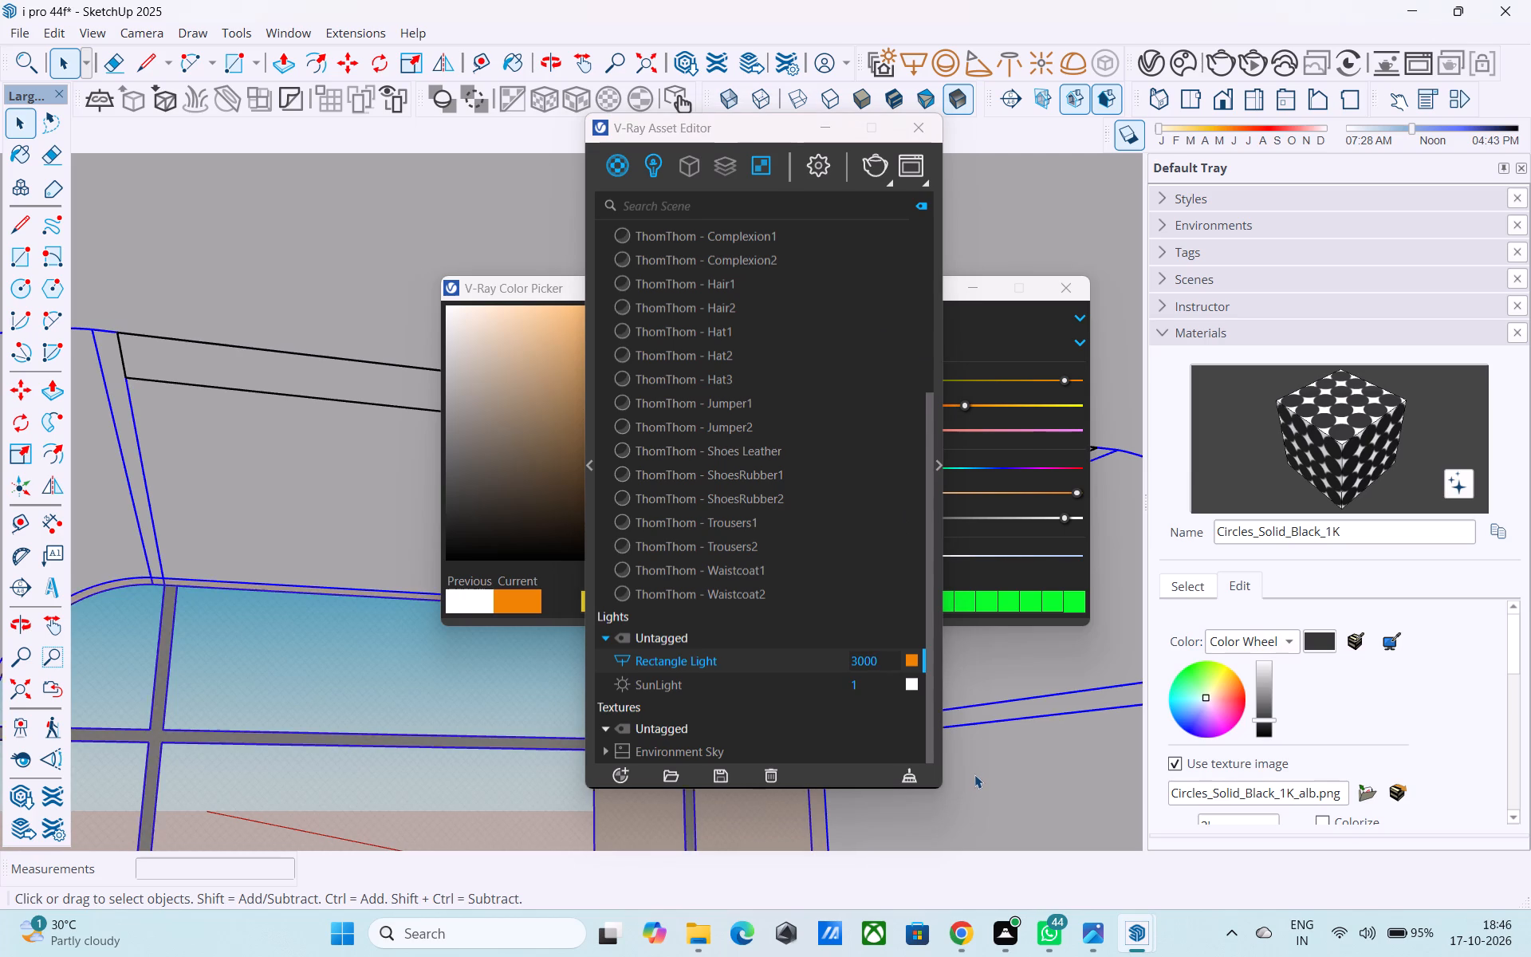
click(910, 127)
scroll(753, 420, down, 2)
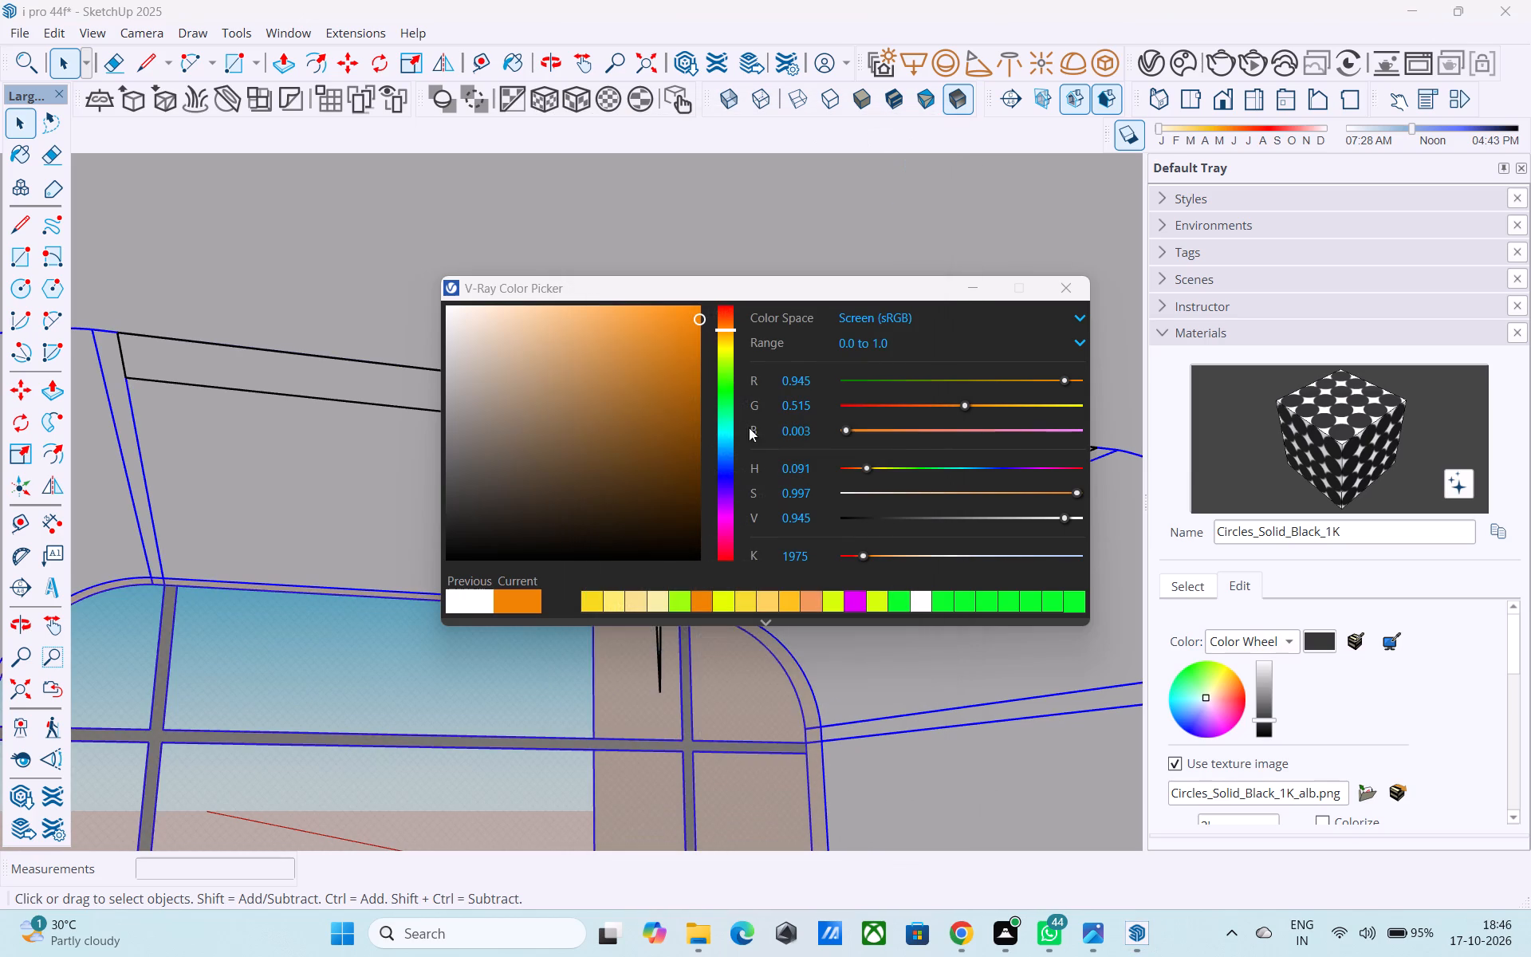
middle_drag(746, 444, 747, 452)
click(1076, 292)
Render the tower and upper windows from the front in V-Ray, inspect the window light's effect, and close the render.
scroll(807, 372, down, 3)
middle_drag(781, 429, 1150, 662)
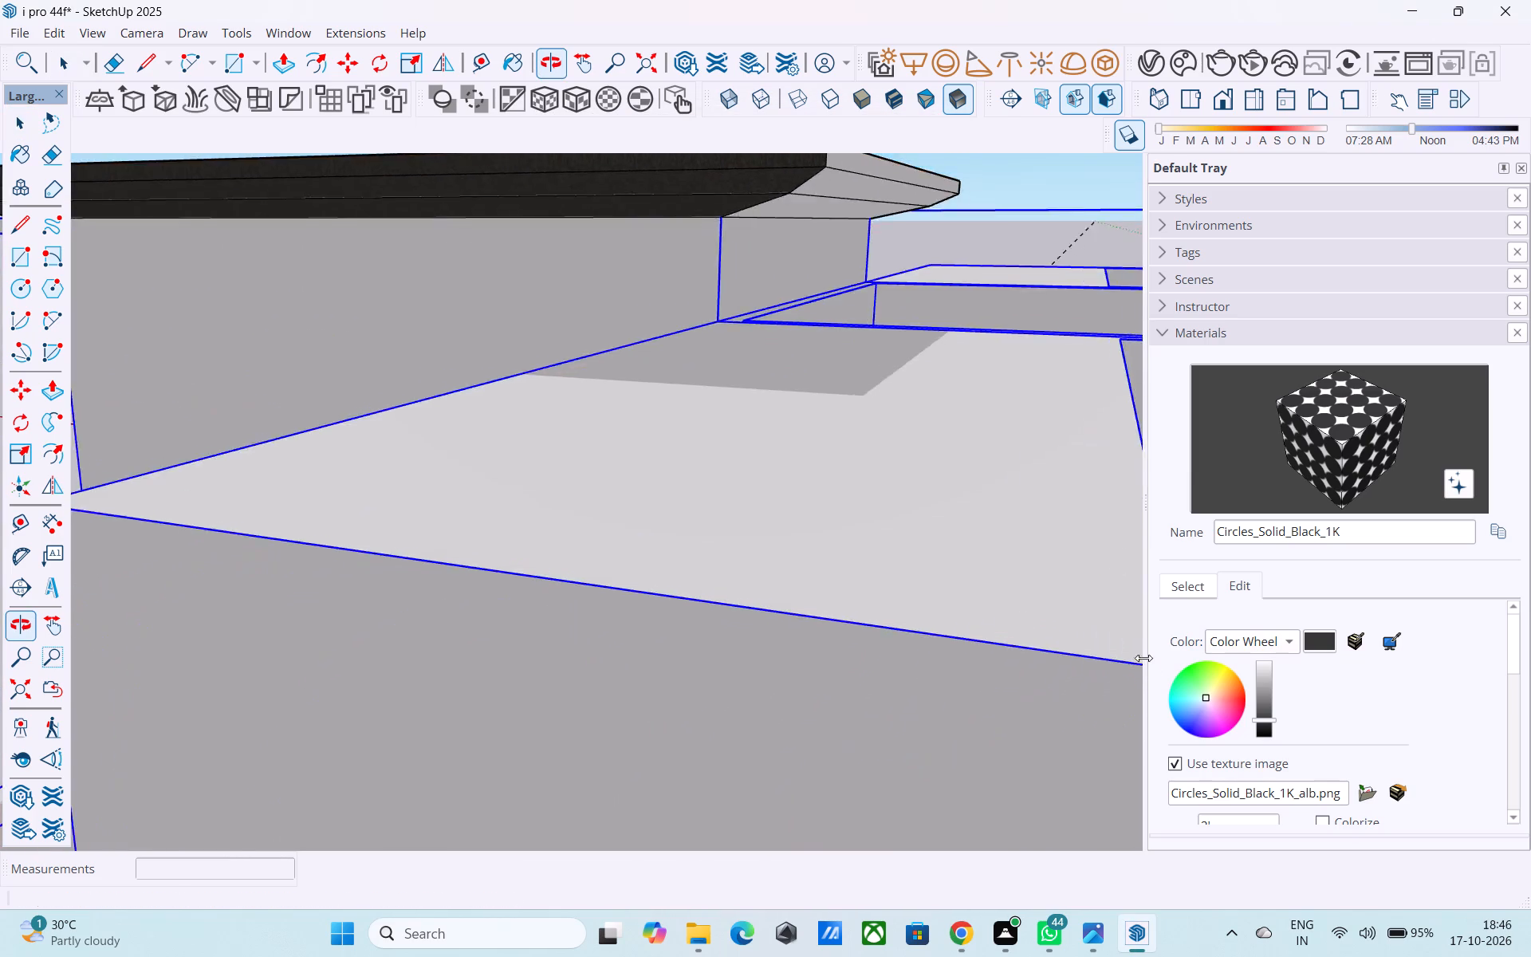
scroll(913, 605, down, 10)
middle_drag(628, 576, 1096, 608)
scroll(916, 566, down, 9)
click(833, 305)
middle_drag(680, 569, 1016, 387)
middle_drag(748, 551, 827, 507)
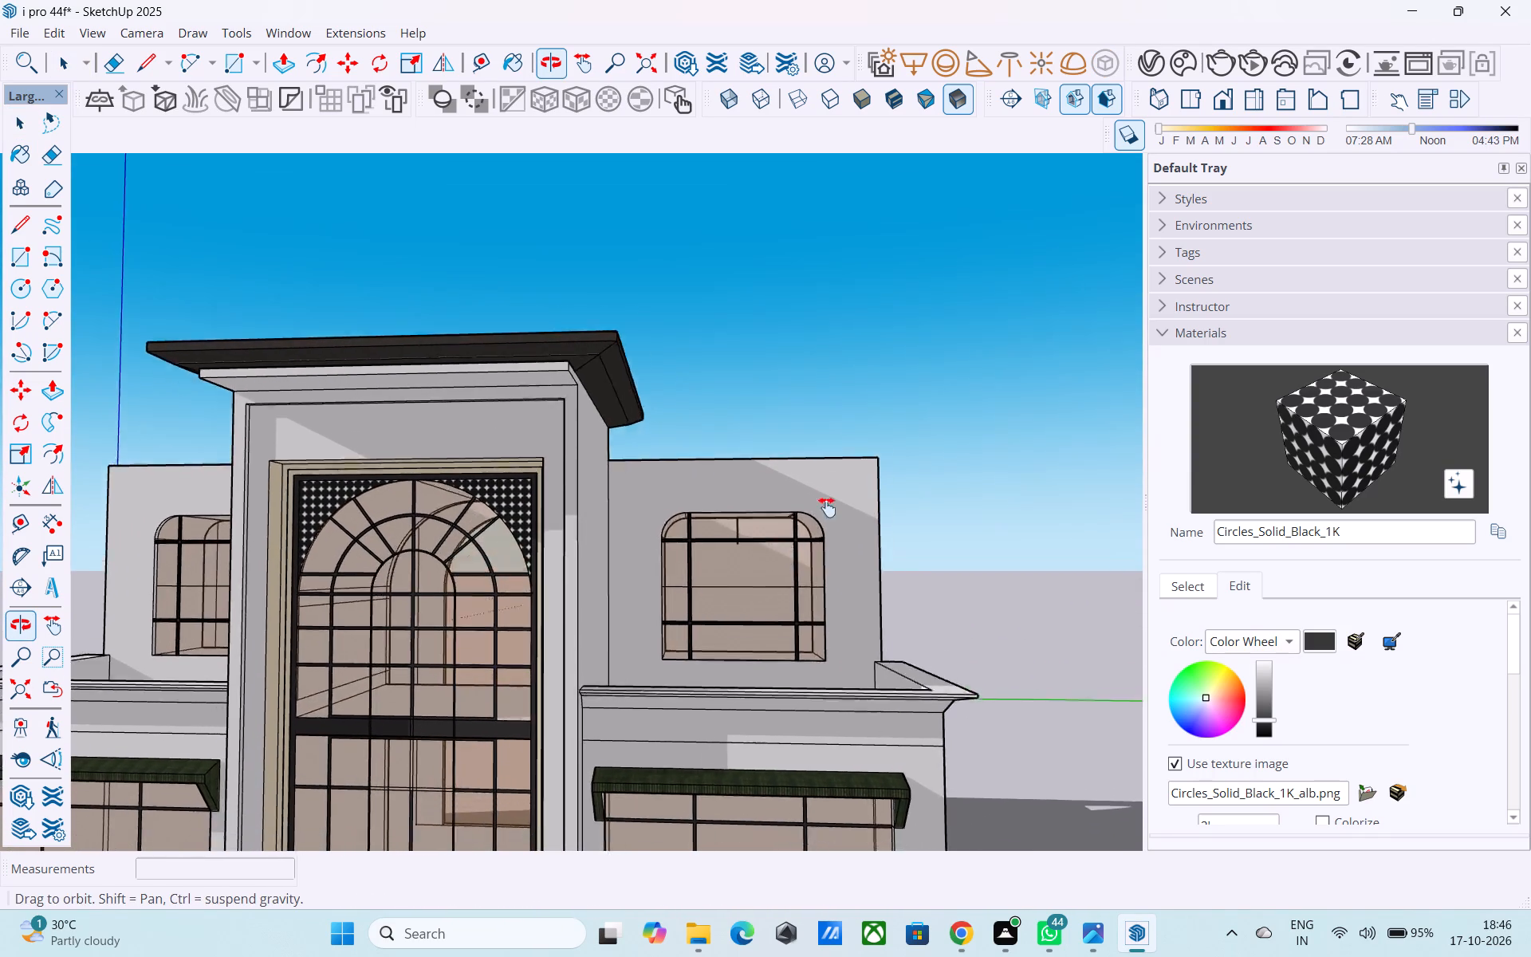
middle_drag(827, 507, 861, 524)
scroll(861, 526, down, 1)
middle_drag(463, 628, 369, 613)
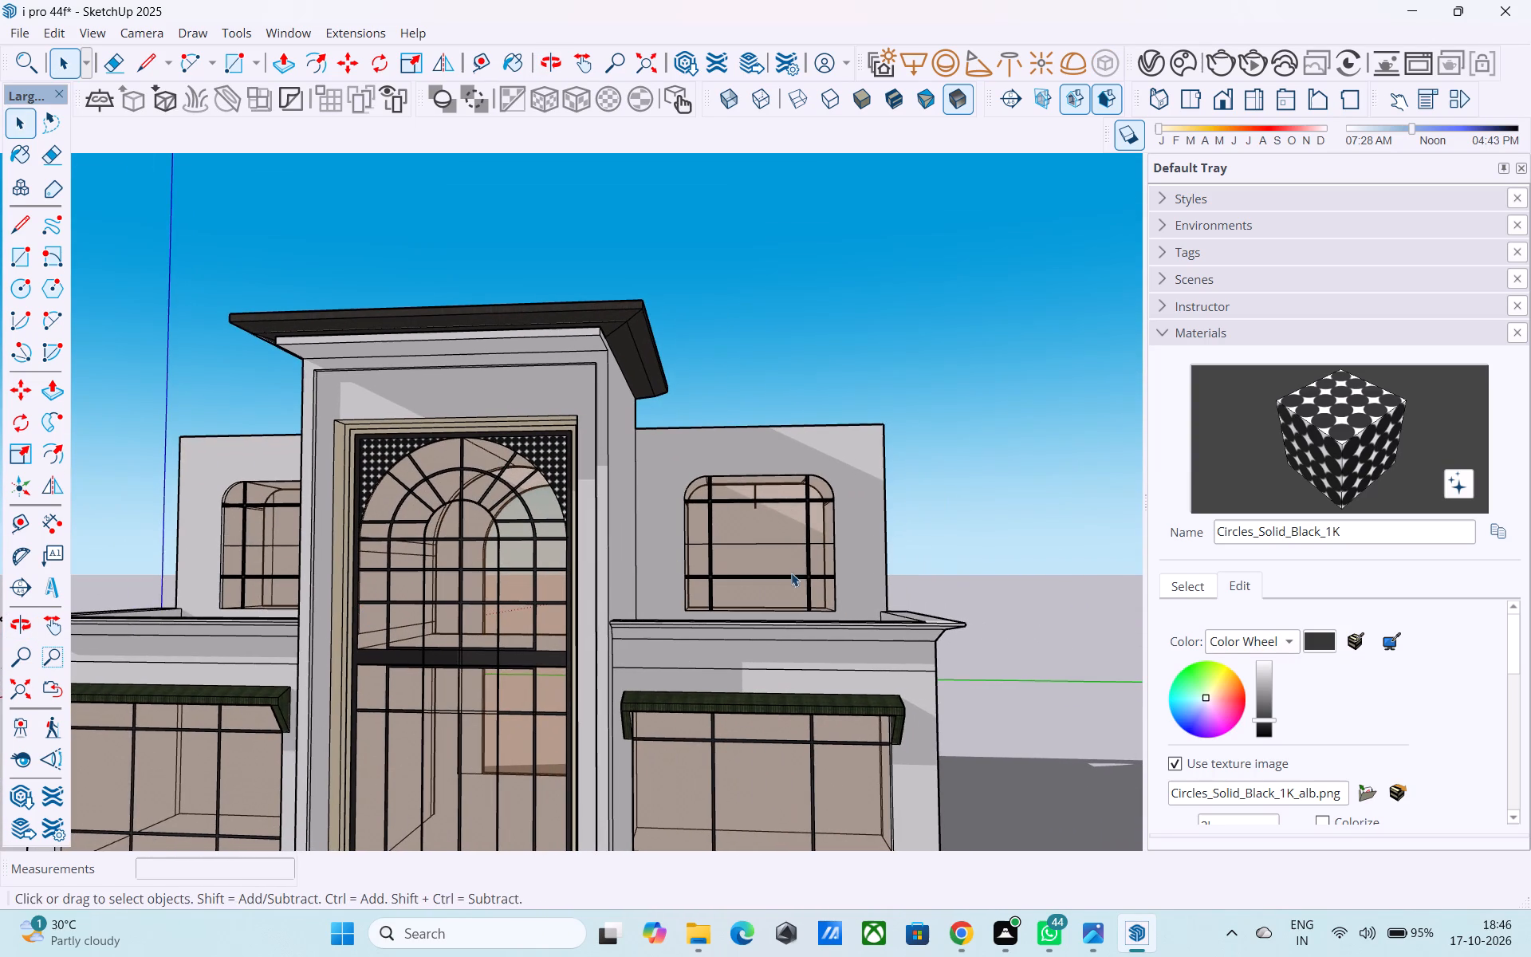
click(1226, 57)
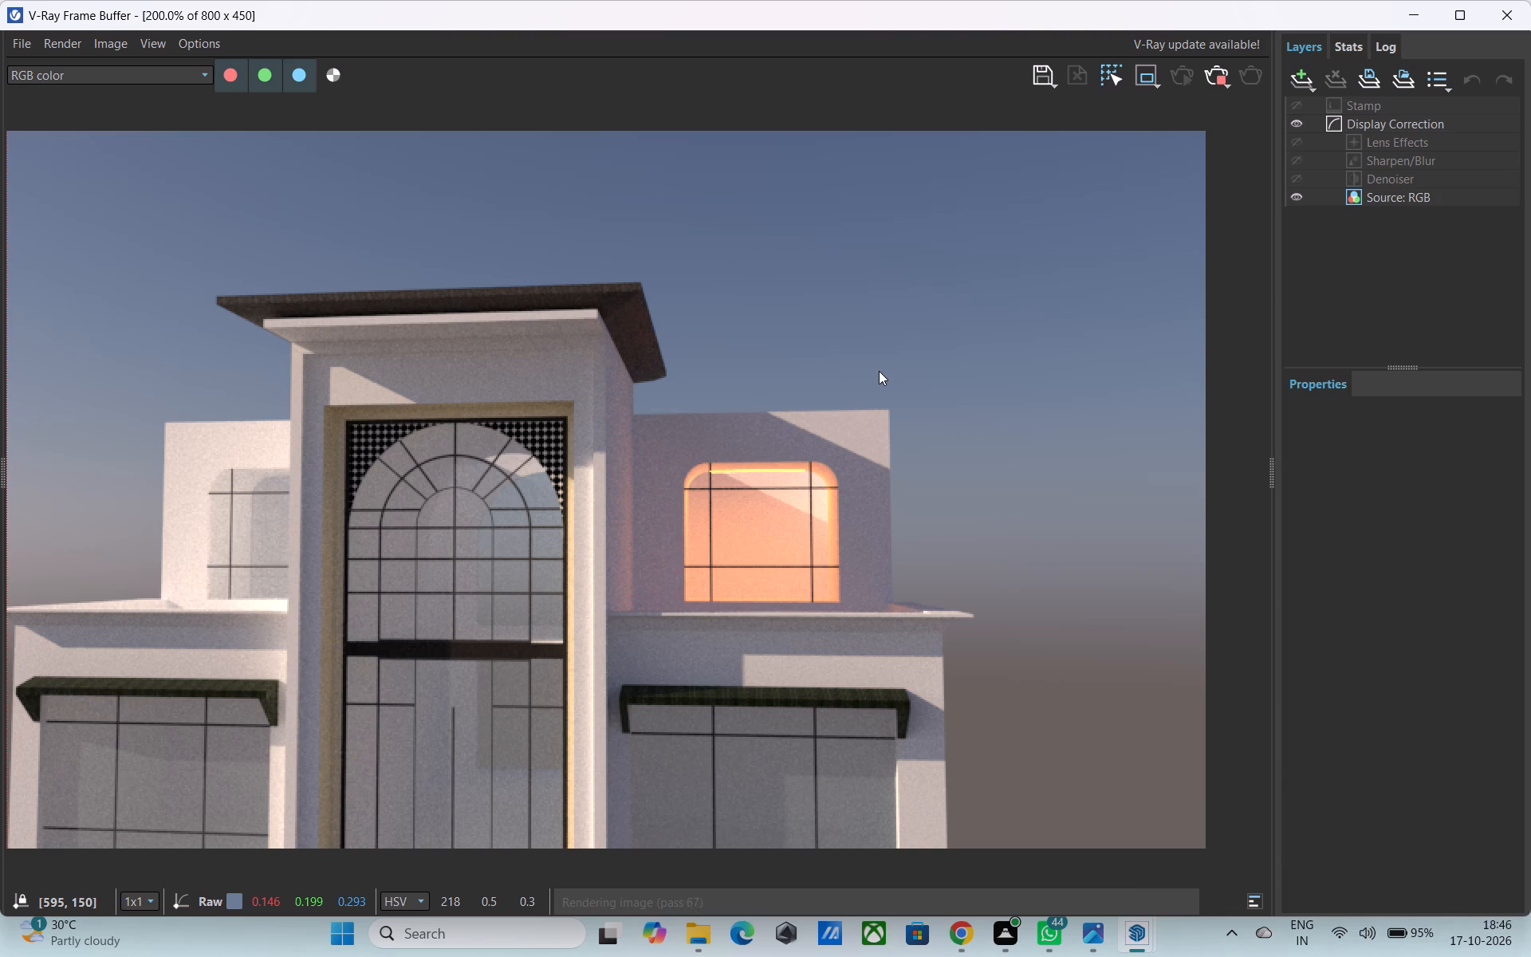
scroll(848, 355, down, 5)
scroll(623, 486, up, 2)
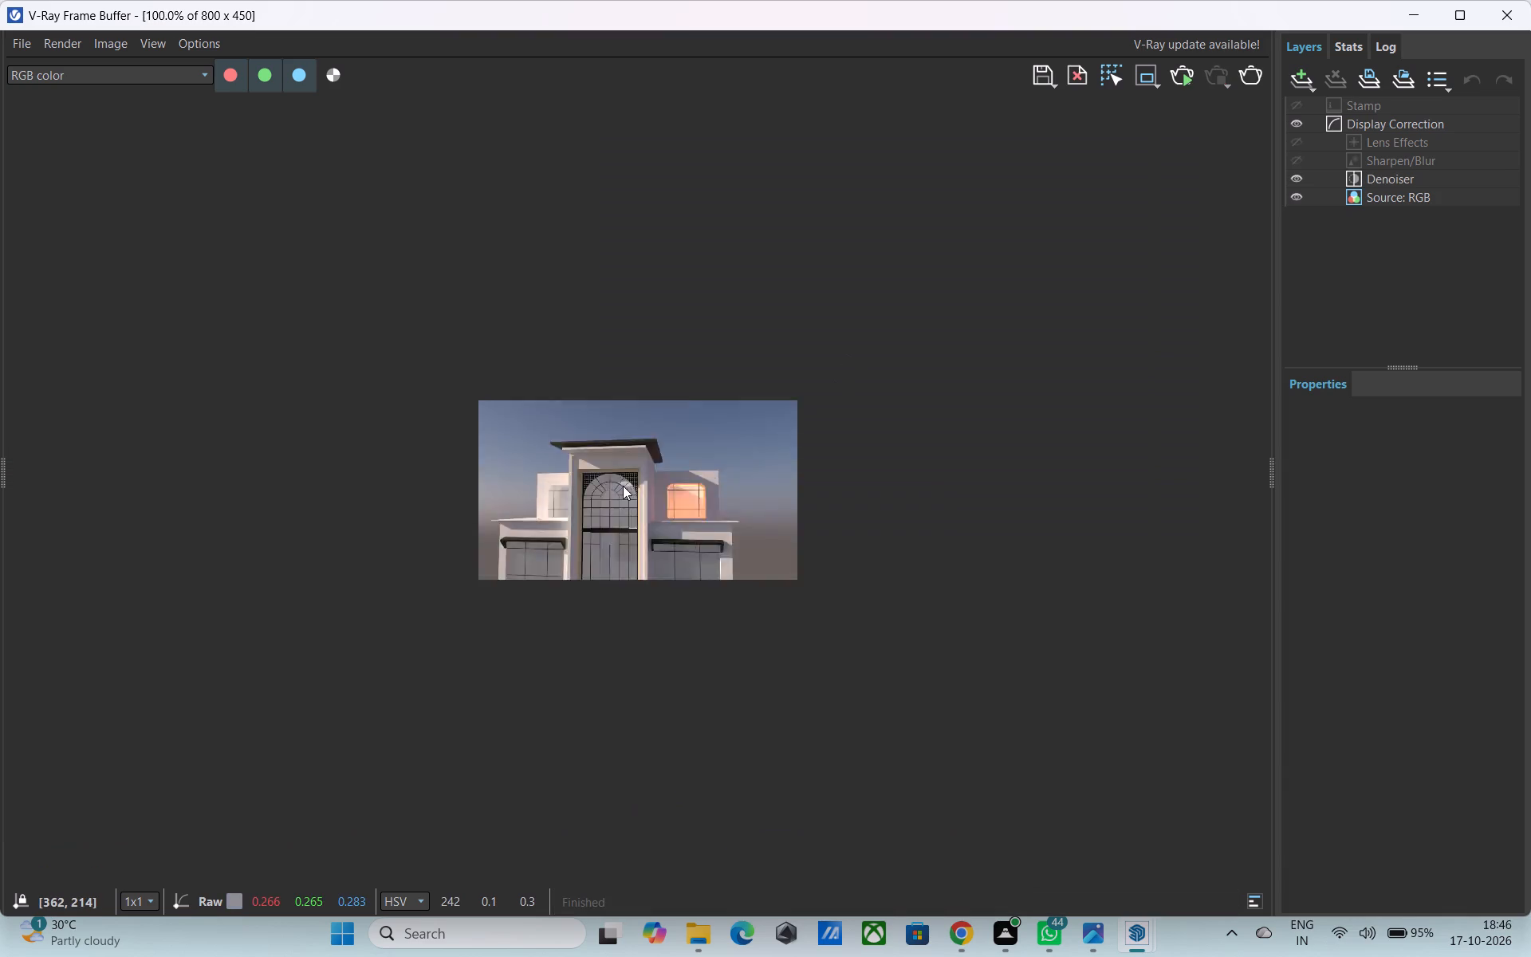
scroll(623, 486, up, 3)
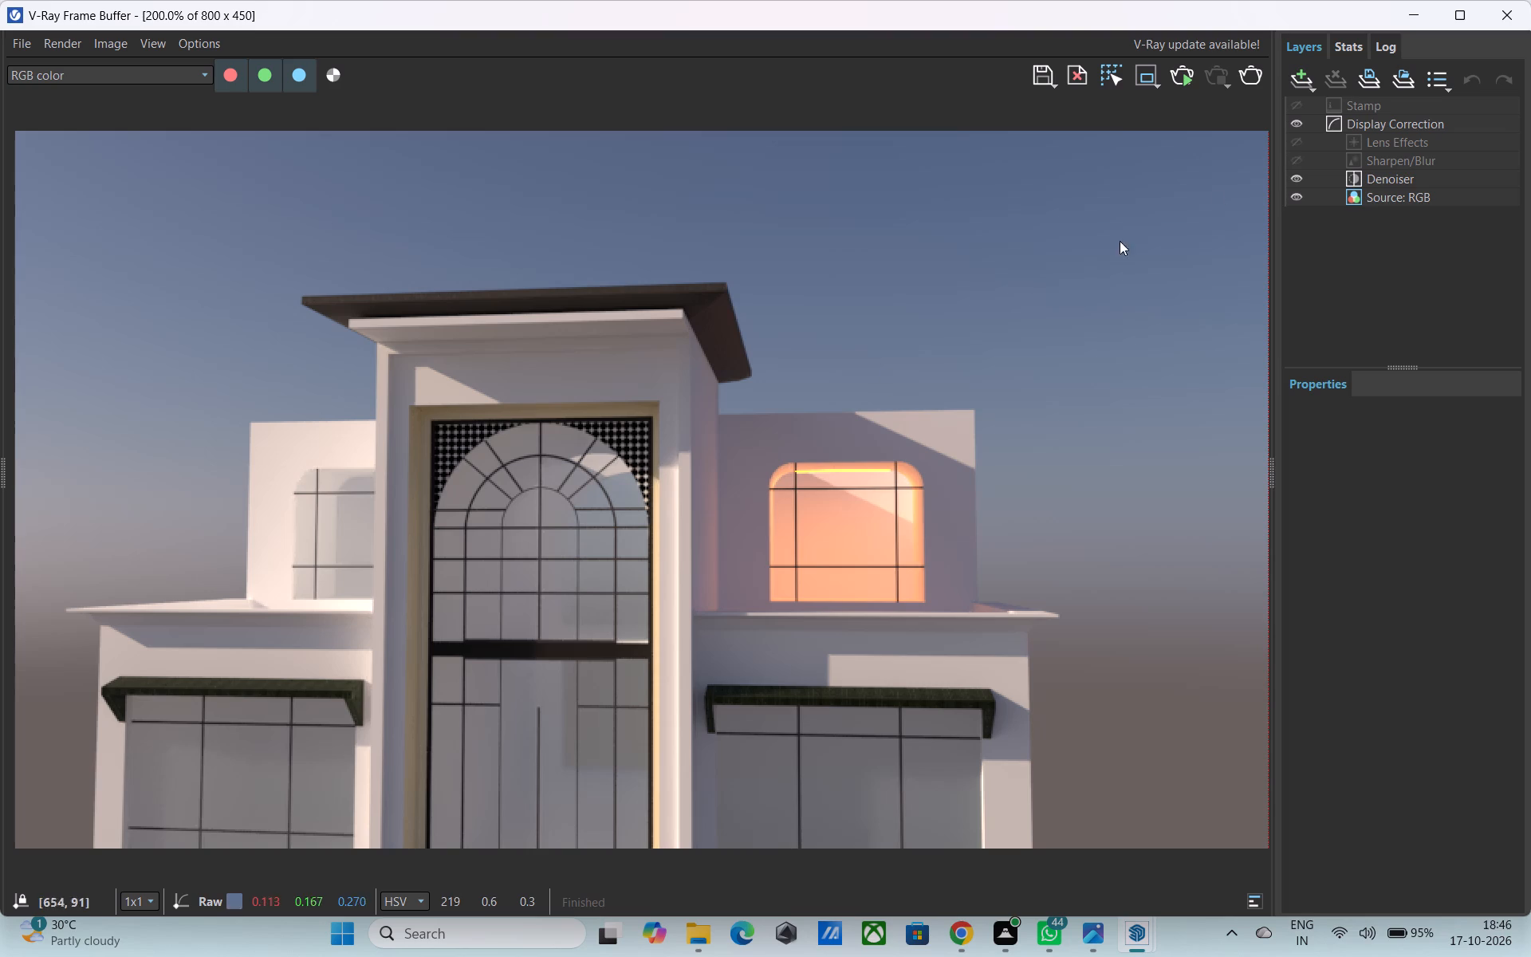
click(1513, 24)
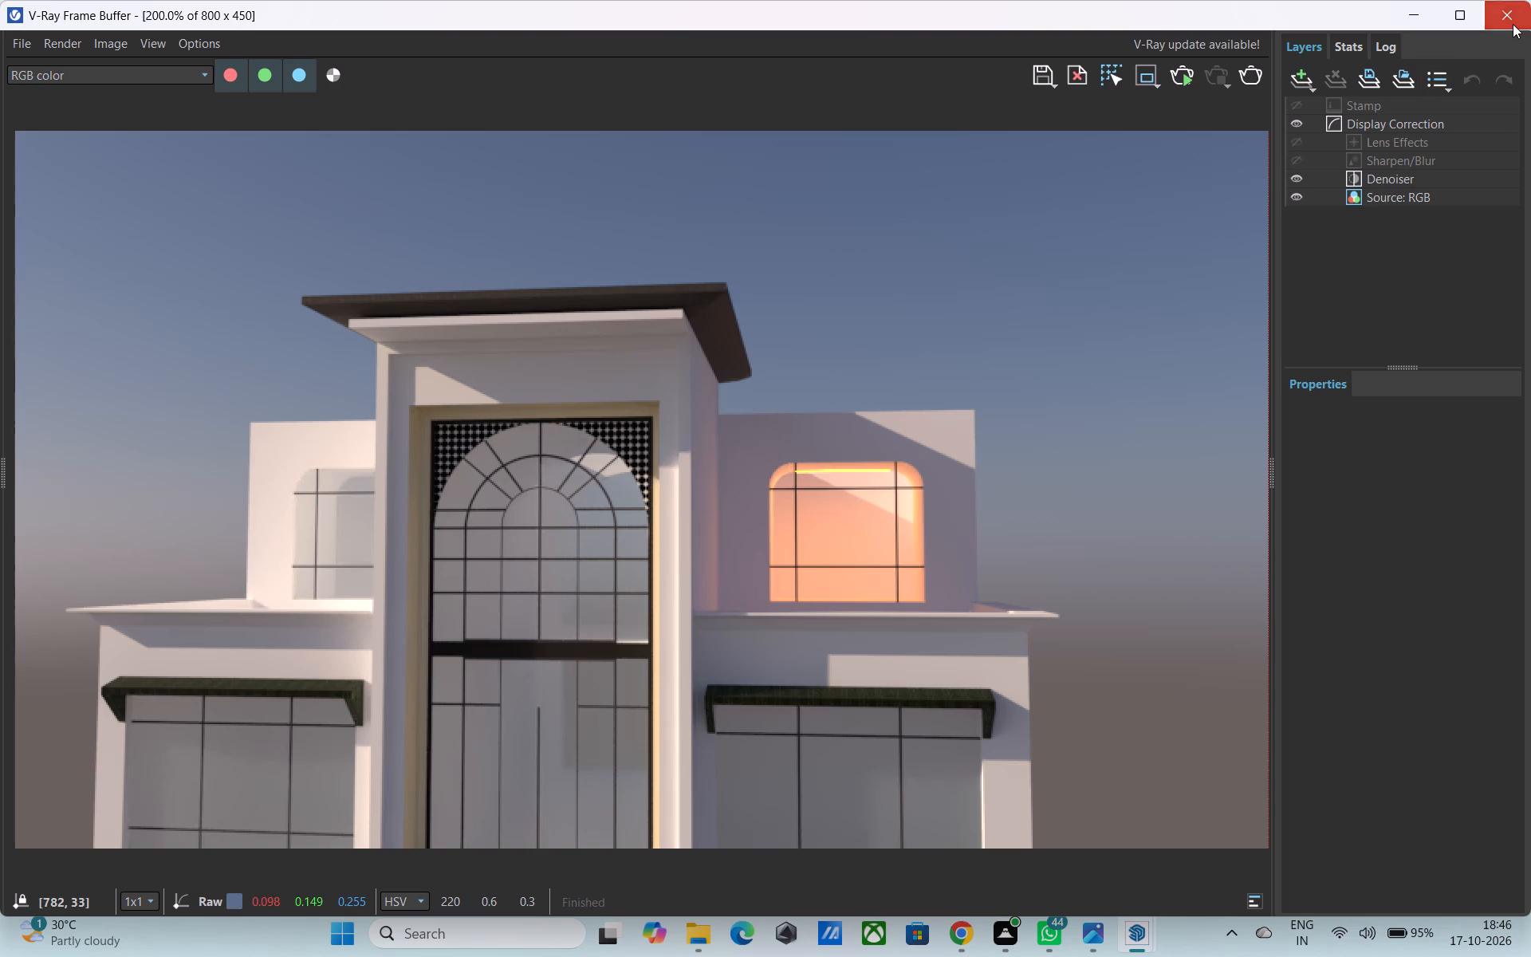
Examine the tower's tall arched window, its beige frame and the neighbouring upper window from front, low and side angles.
scroll(646, 427, down, 4)
middle_drag(643, 426, 688, 494)
middle_drag(596, 473, 600, 552)
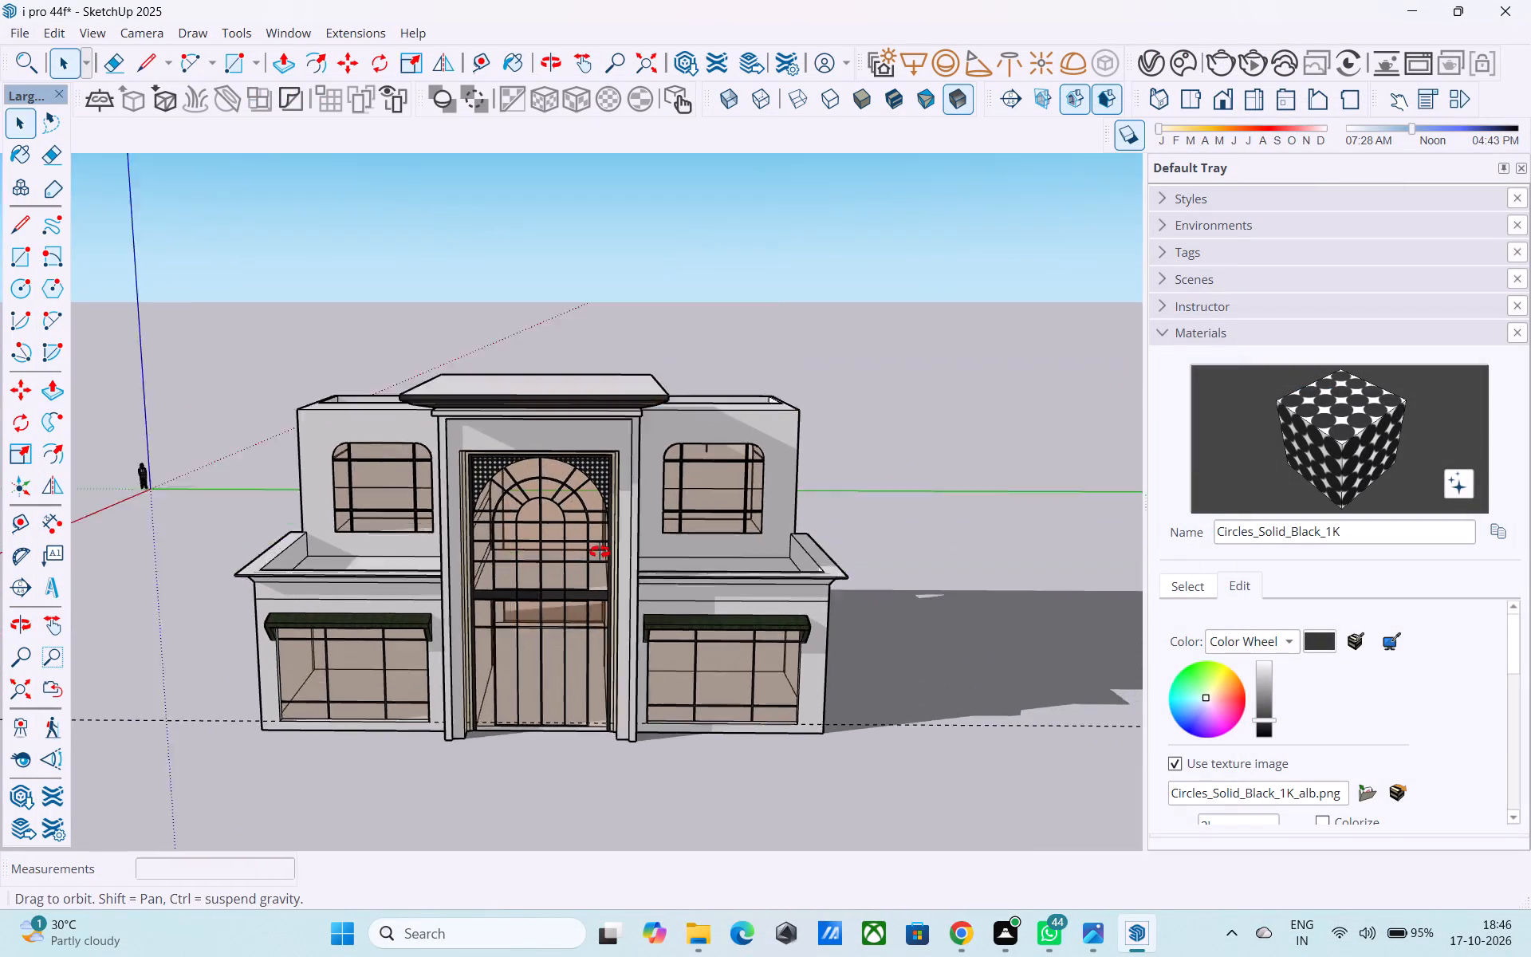
middle_drag(600, 552, 577, 581)
middle_drag(484, 585, 595, 332)
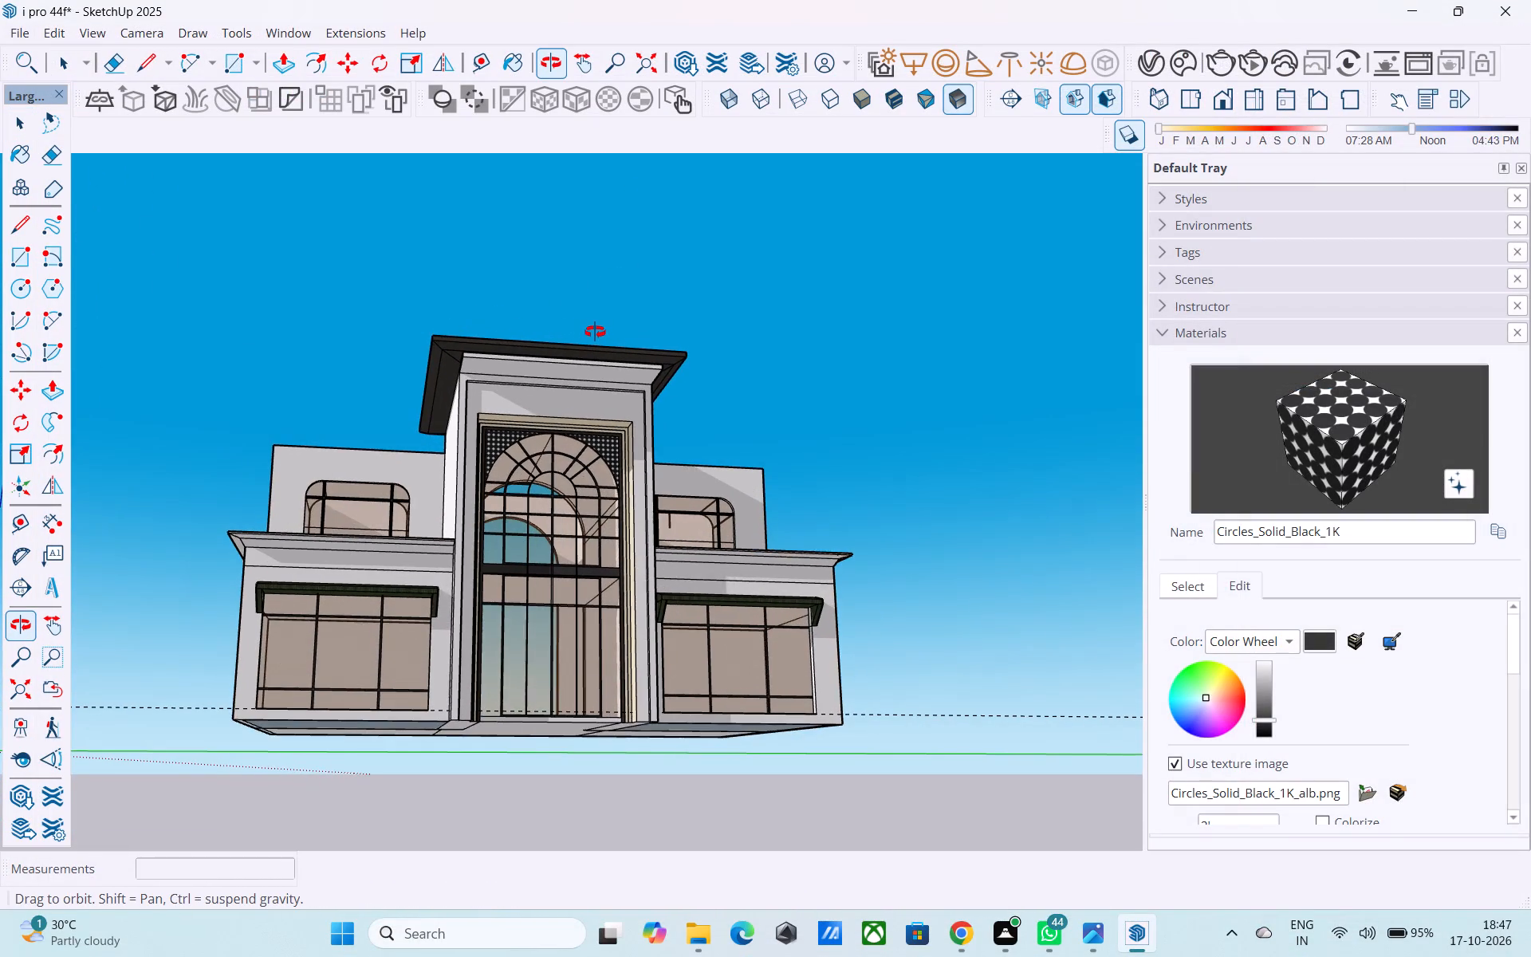
middle_drag(595, 332, 552, 443)
scroll(552, 443, up, 6)
middle_drag(559, 479, 592, 377)
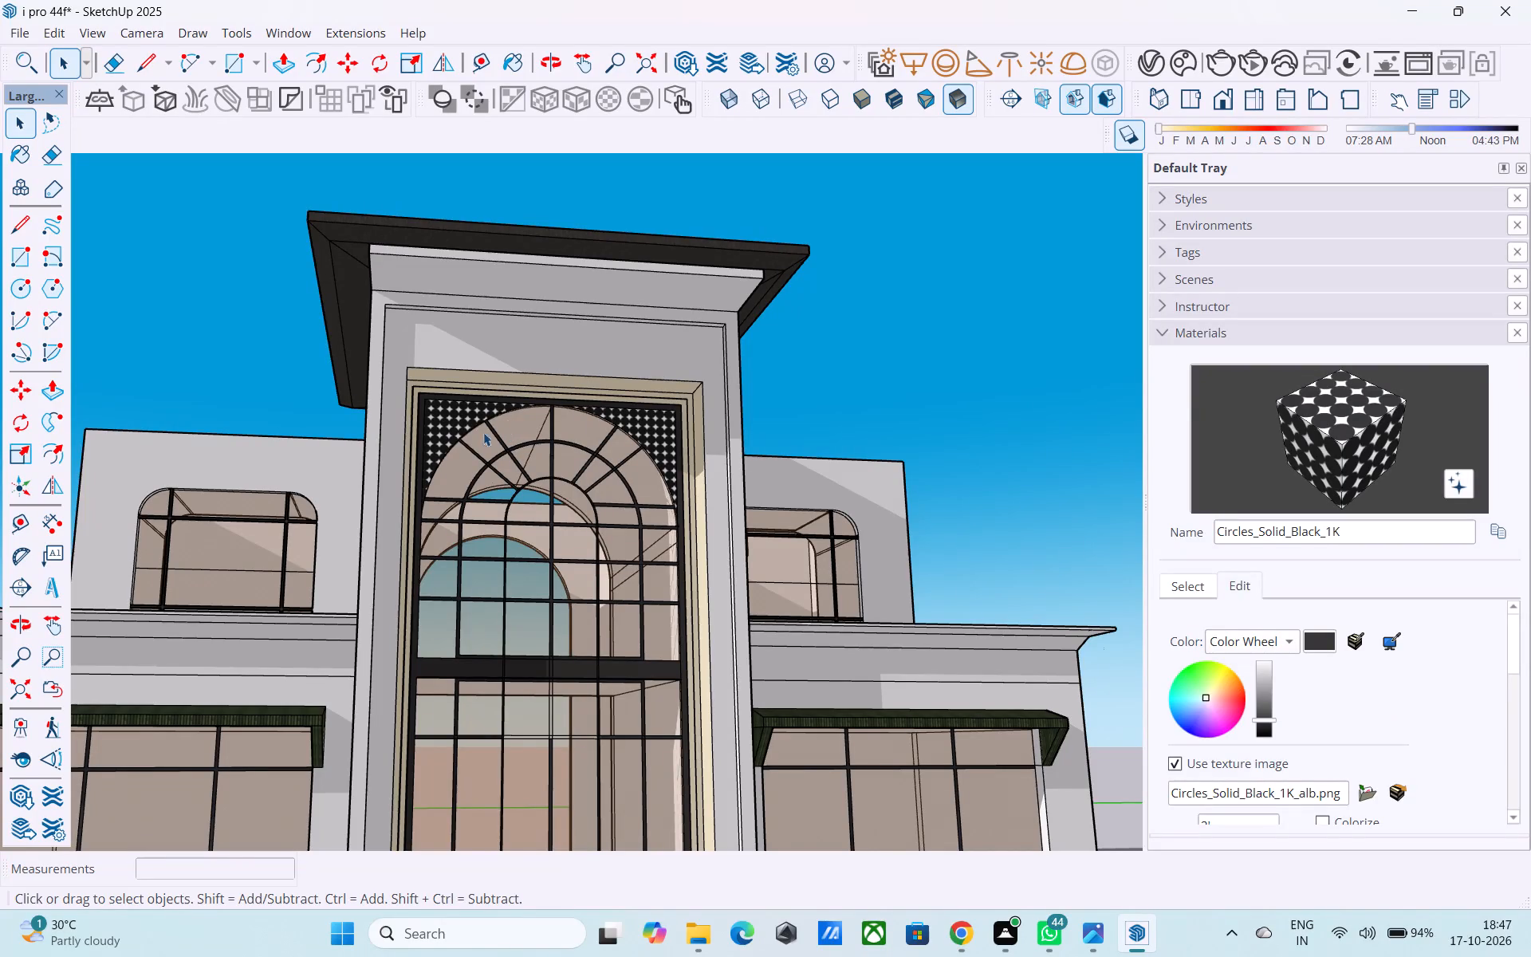
middle_drag(523, 442, 433, 555)
middle_drag(581, 526, 478, 552)
scroll(478, 552, up, 1)
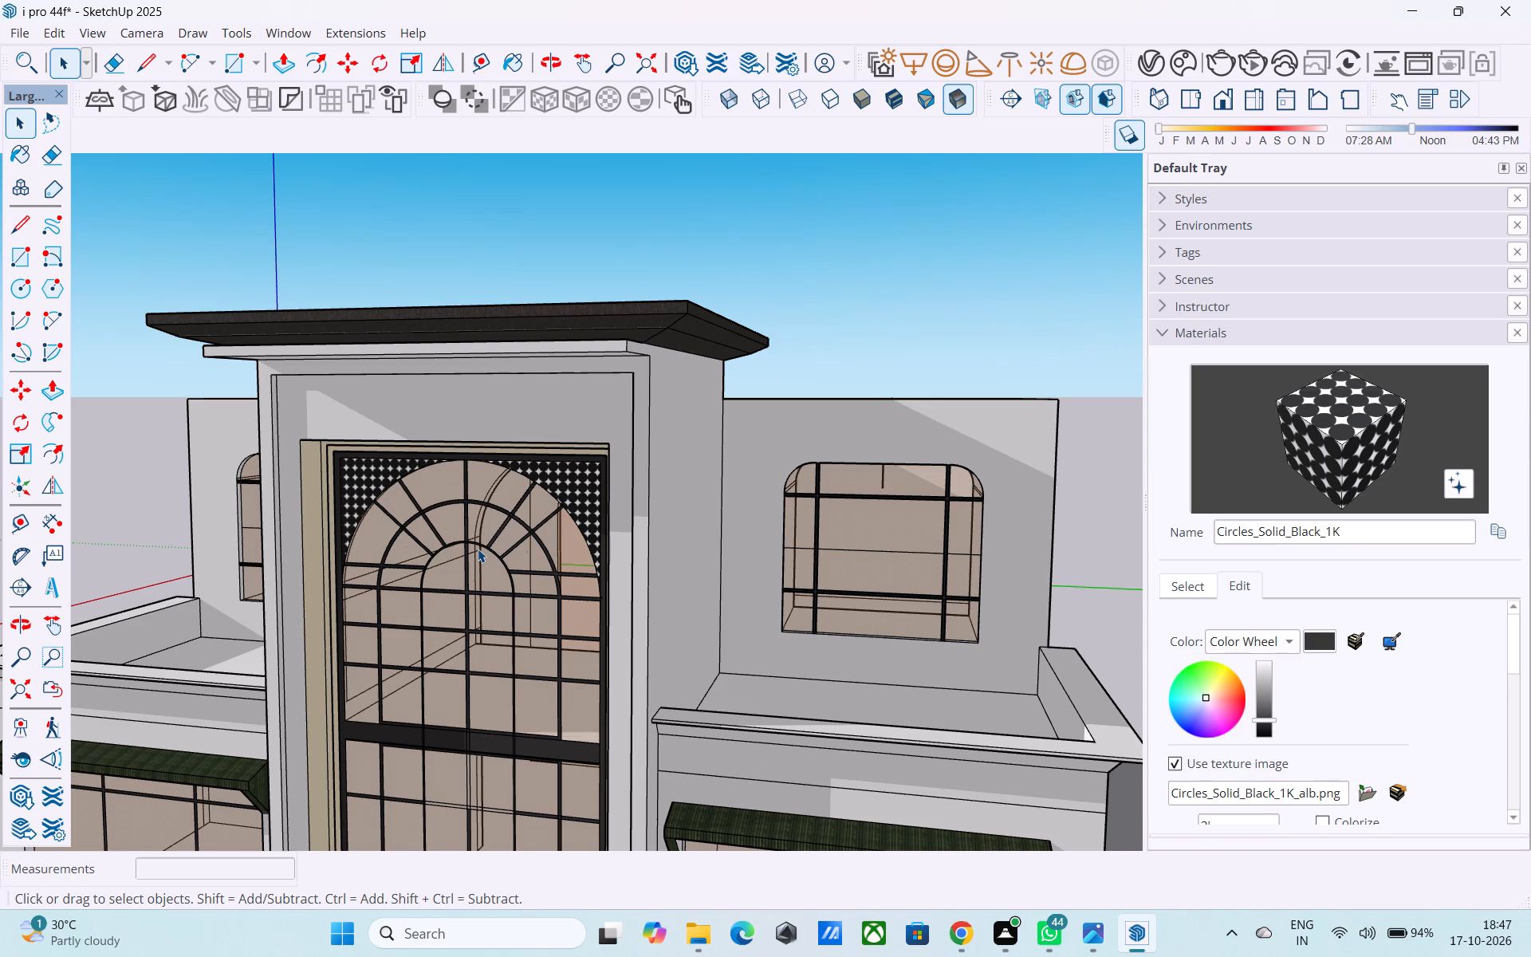
scroll(649, 498, down, 5)
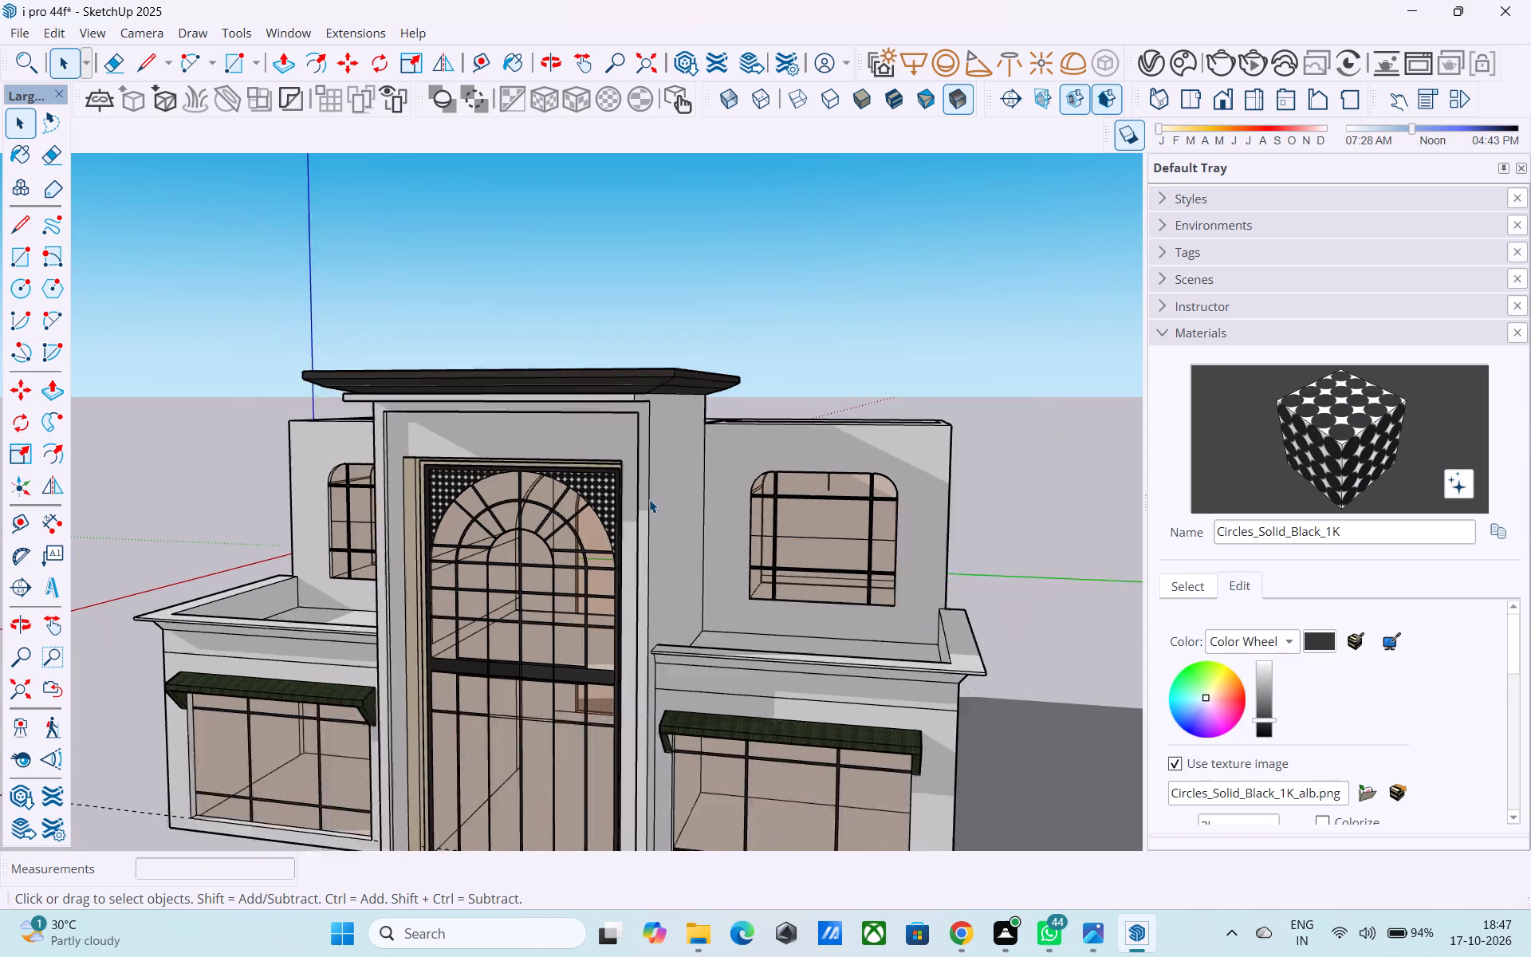
middle_drag(649, 500, 727, 442)
scroll(568, 508, up, 5)
middle_drag(551, 512, 413, 501)
scroll(399, 466, down, 5)
middle_drag(459, 516, 423, 524)
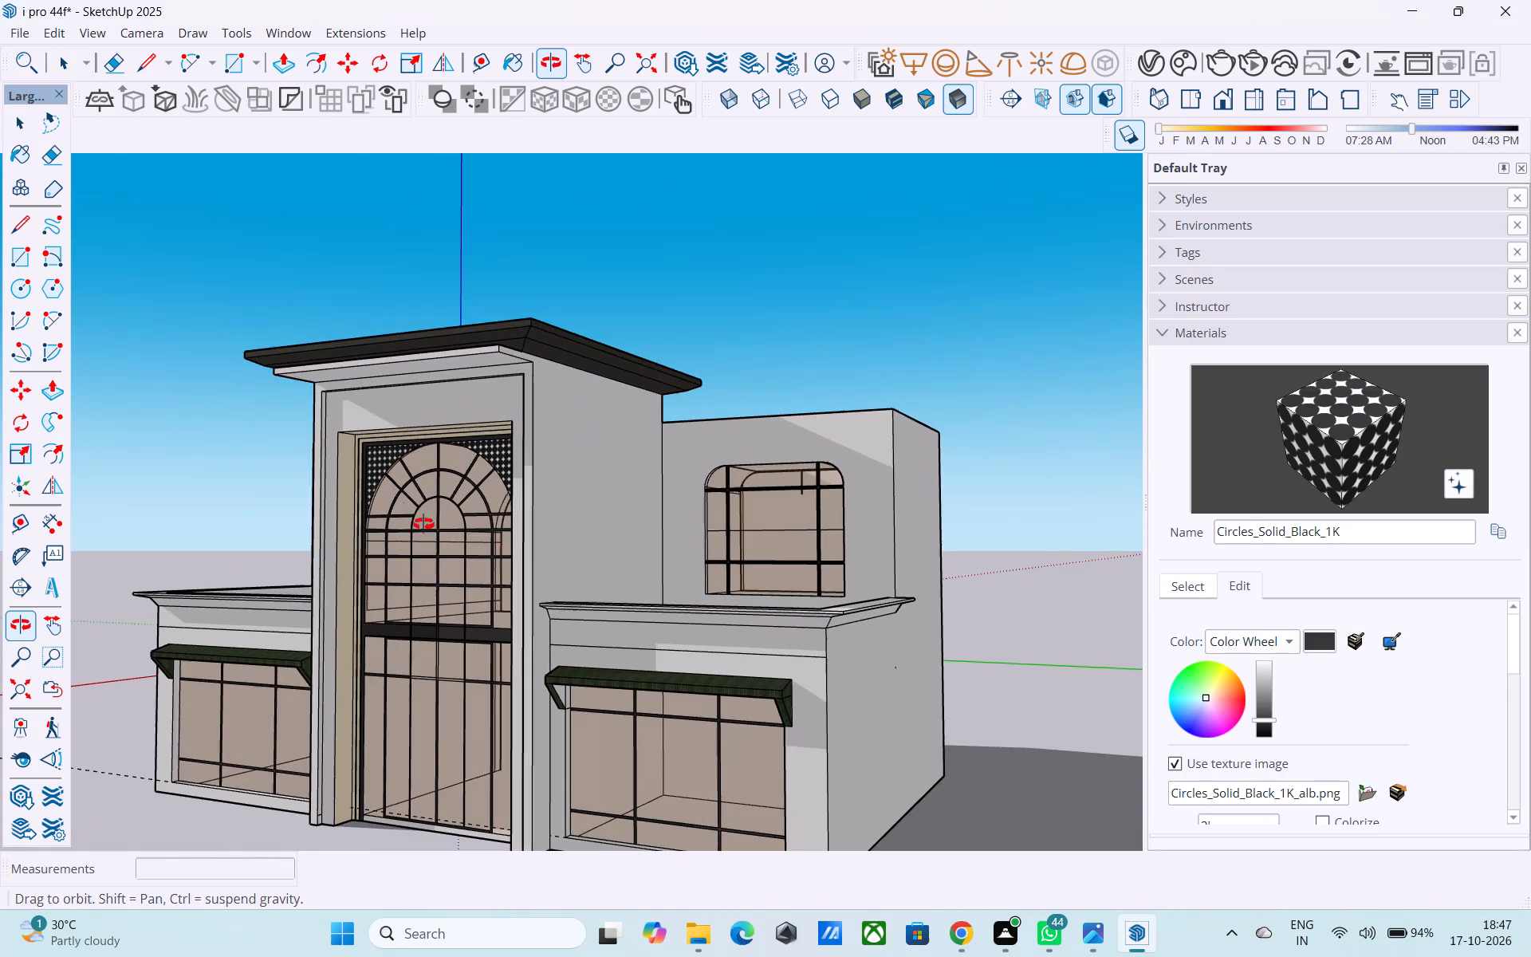
middle_drag(423, 524, 423, 525)
middle_drag(479, 522, 412, 539)
scroll(414, 540, down, 1)
middle_drag(414, 539, 494, 608)
scroll(458, 526, up, 5)
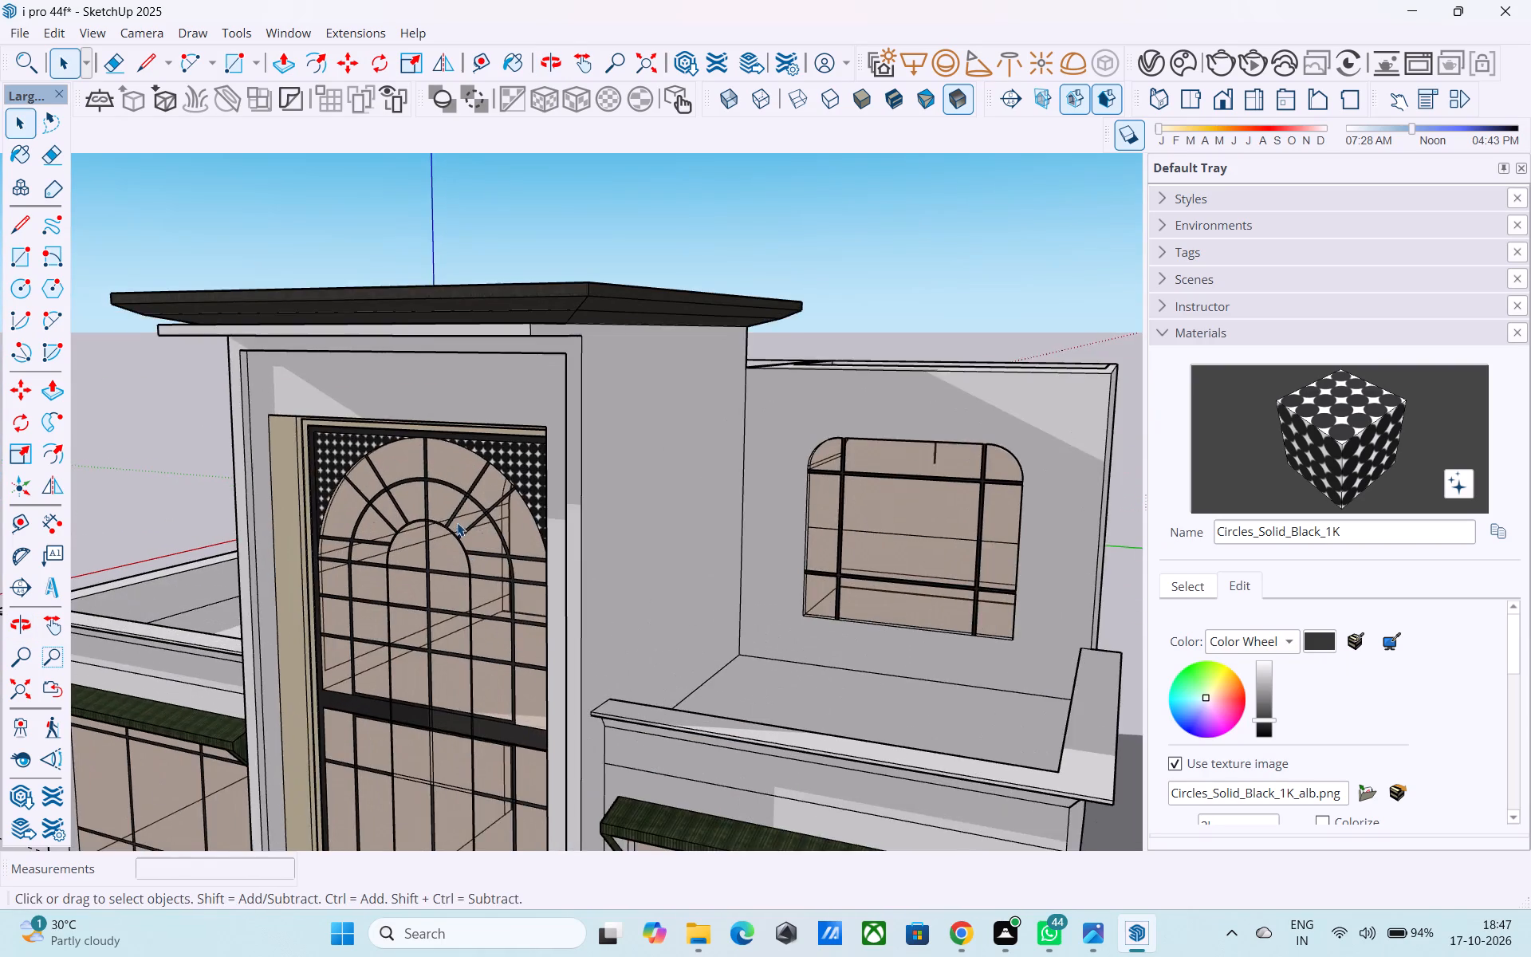
middle_drag(451, 518, 396, 503)
scroll(396, 503, up, 3)
scroll(397, 504, down, 4)
middle_drag(398, 505, 383, 336)
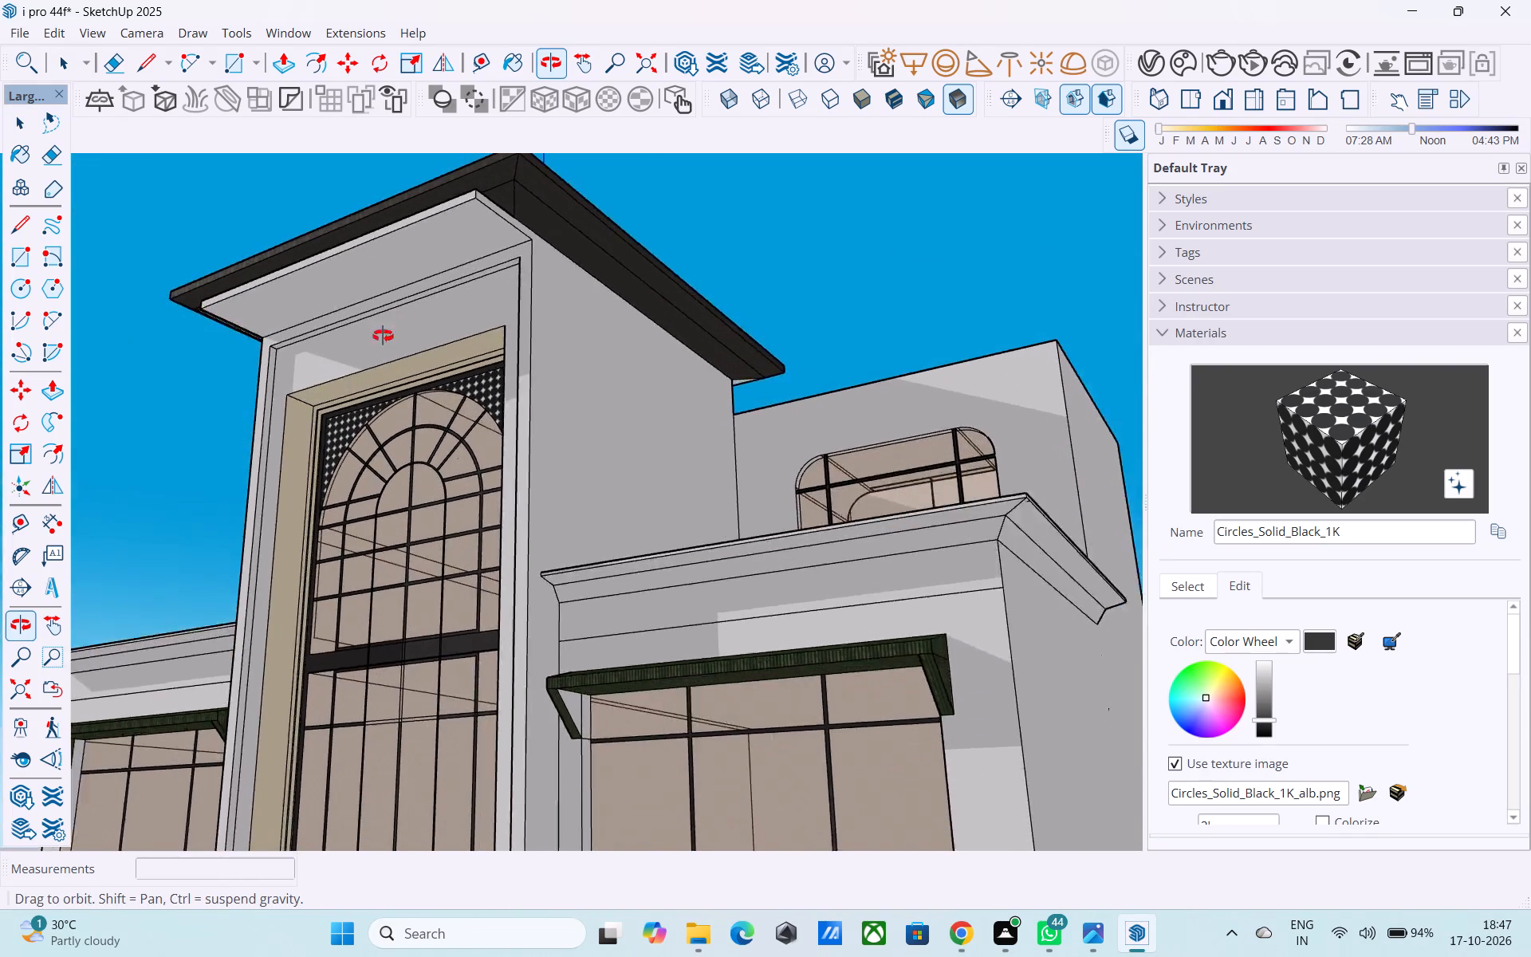
middle_drag(383, 336, 349, 393)
scroll(371, 459, up, 5)
middle_drag(371, 460, 337, 435)
scroll(342, 440, down, 3)
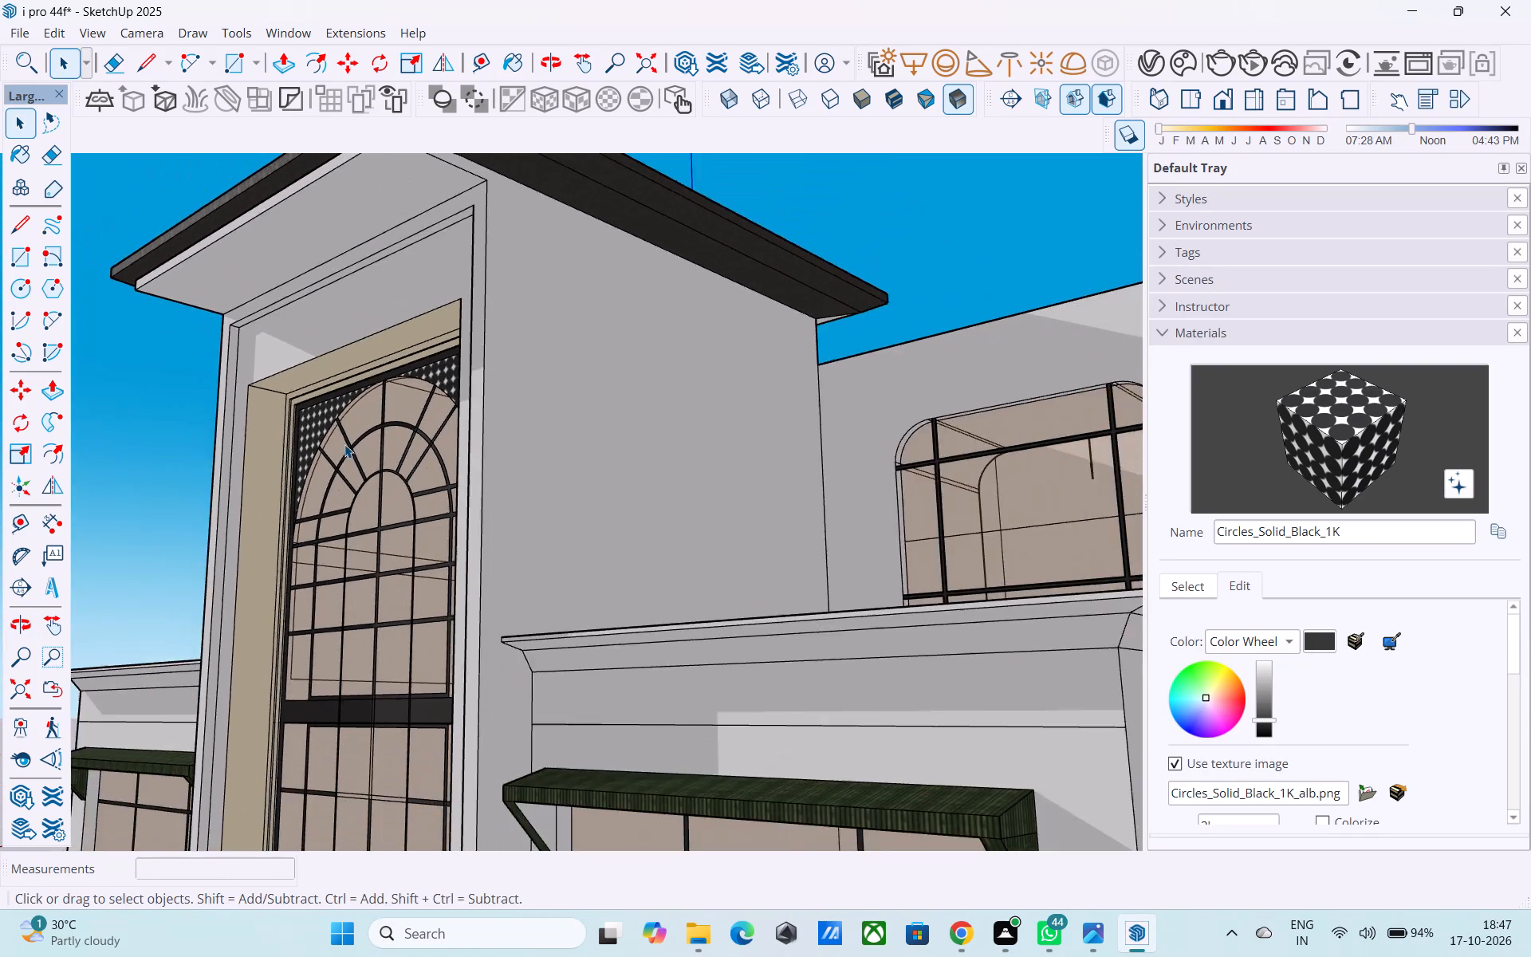
middle_drag(351, 449, 533, 544)
scroll(475, 492, down, 5)
middle_drag(508, 517, 255, 579)
scroll(456, 635, up, 6)
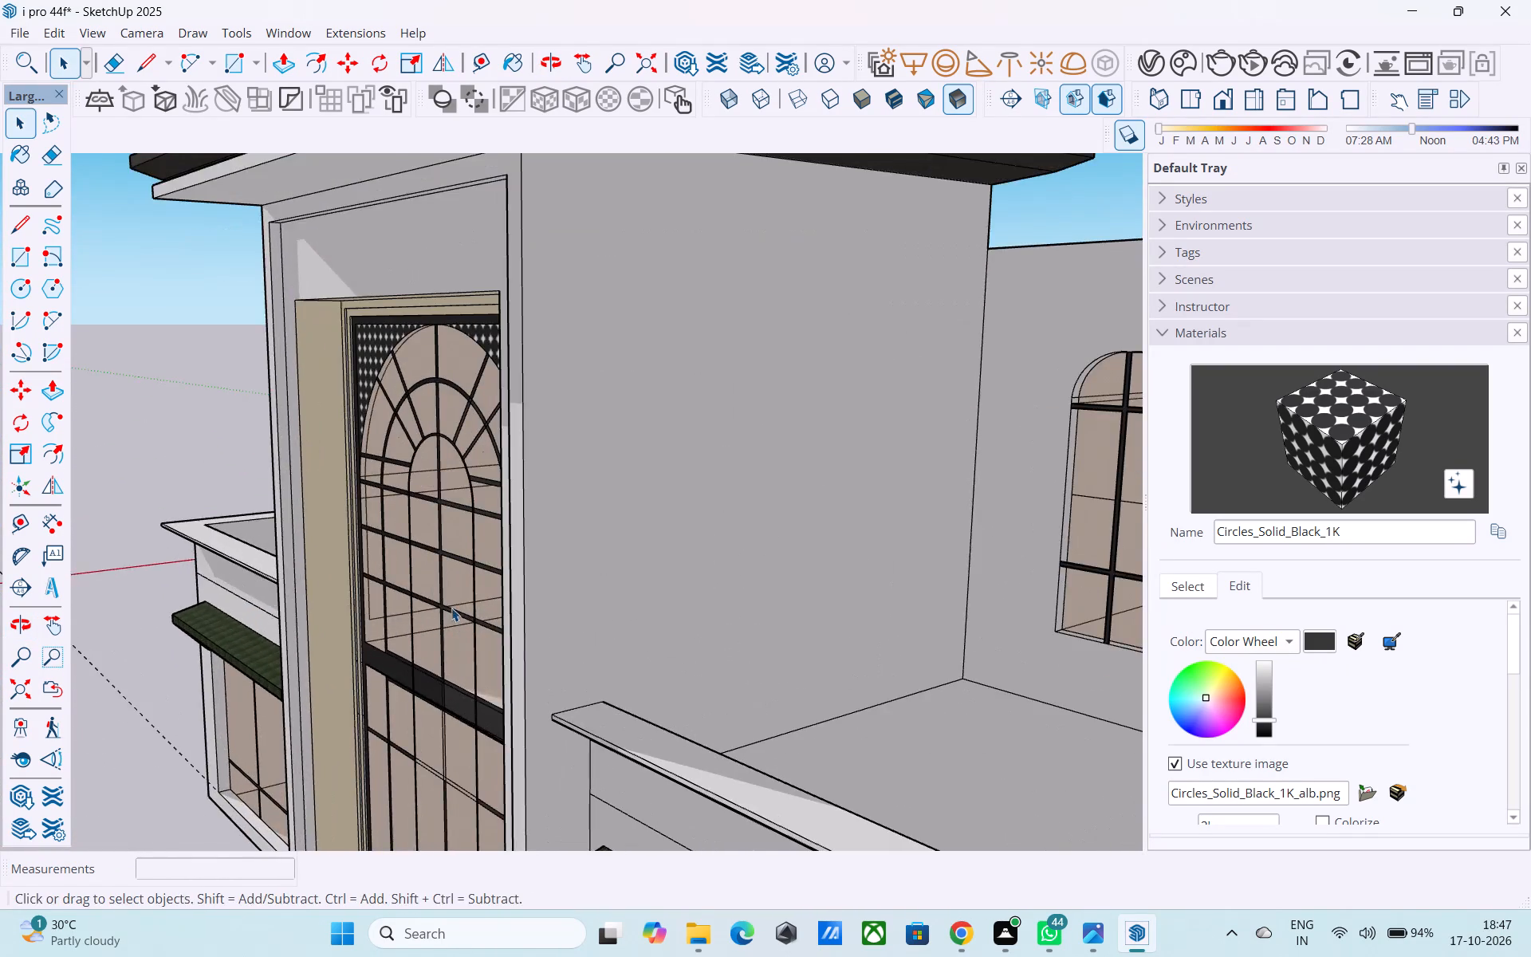
middle_drag(429, 589, 392, 549)
middle_drag(447, 381, 459, 361)
scroll(424, 543, down, 4)
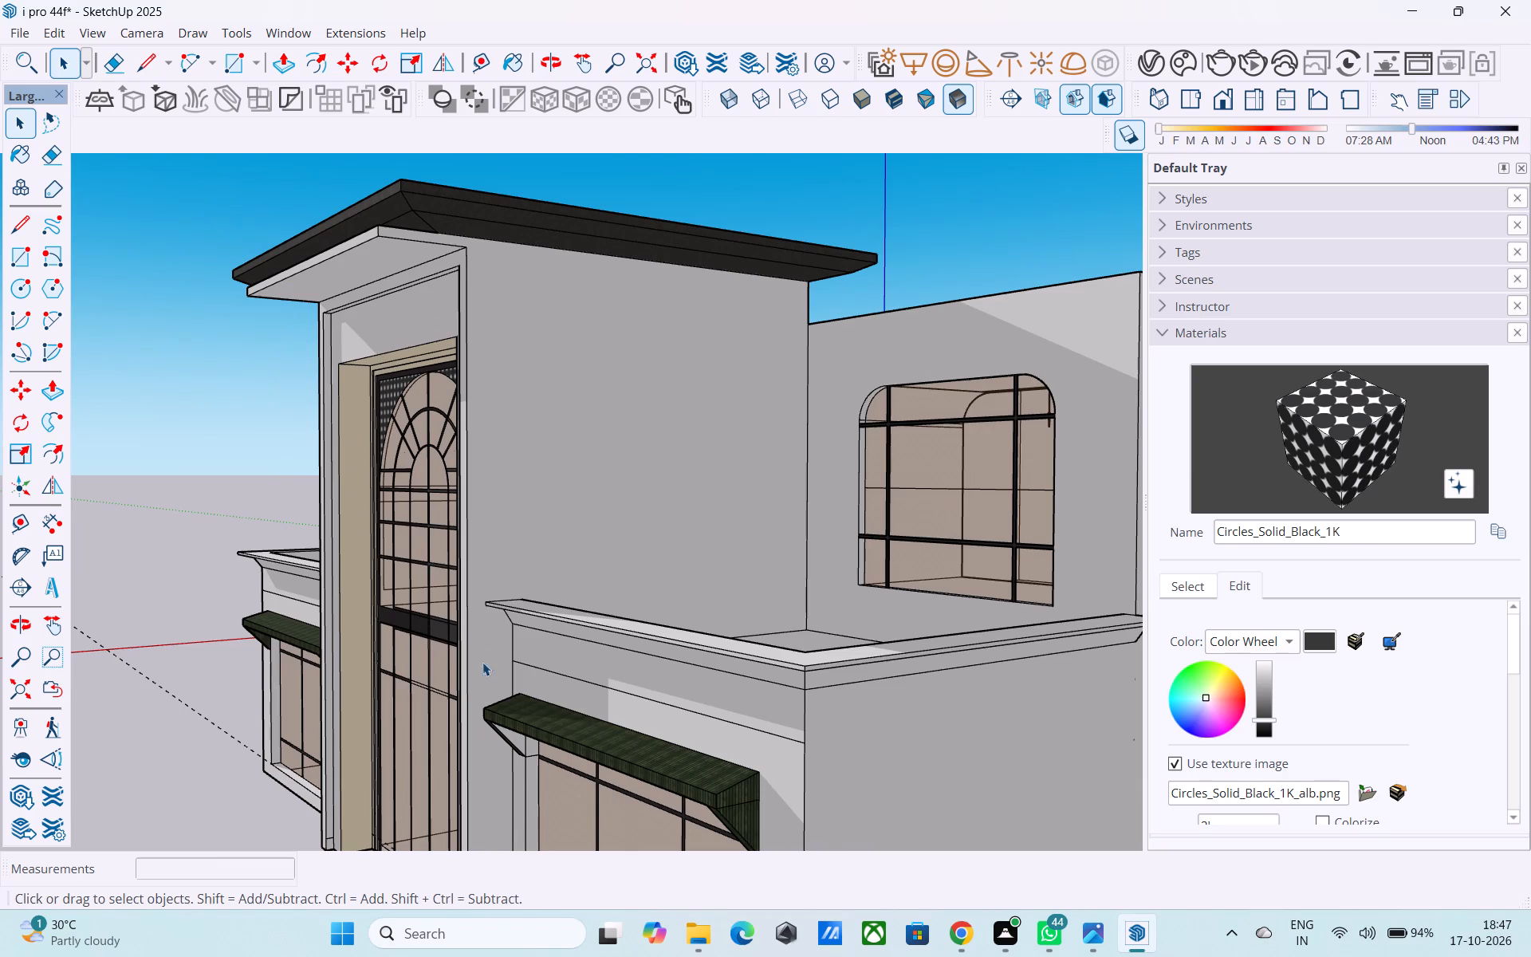
middle_drag(482, 662, 506, 558)
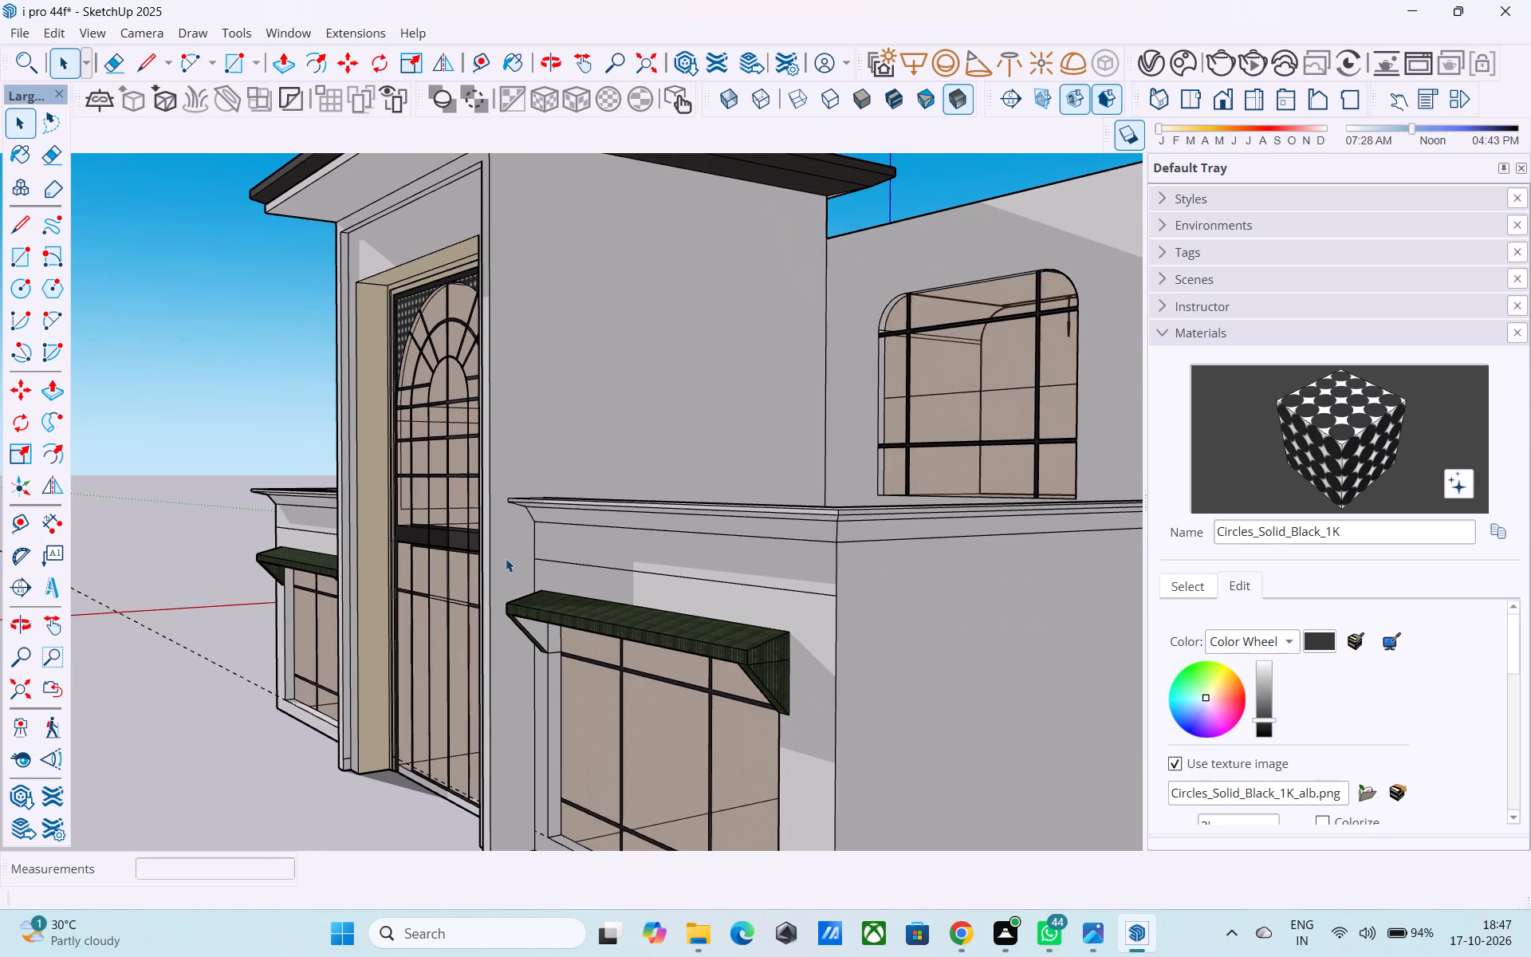
middle_drag(458, 380, 477, 373)
scroll(416, 274, up, 5)
scroll(398, 270, down, 1)
middle_drag(388, 276, 365, 283)
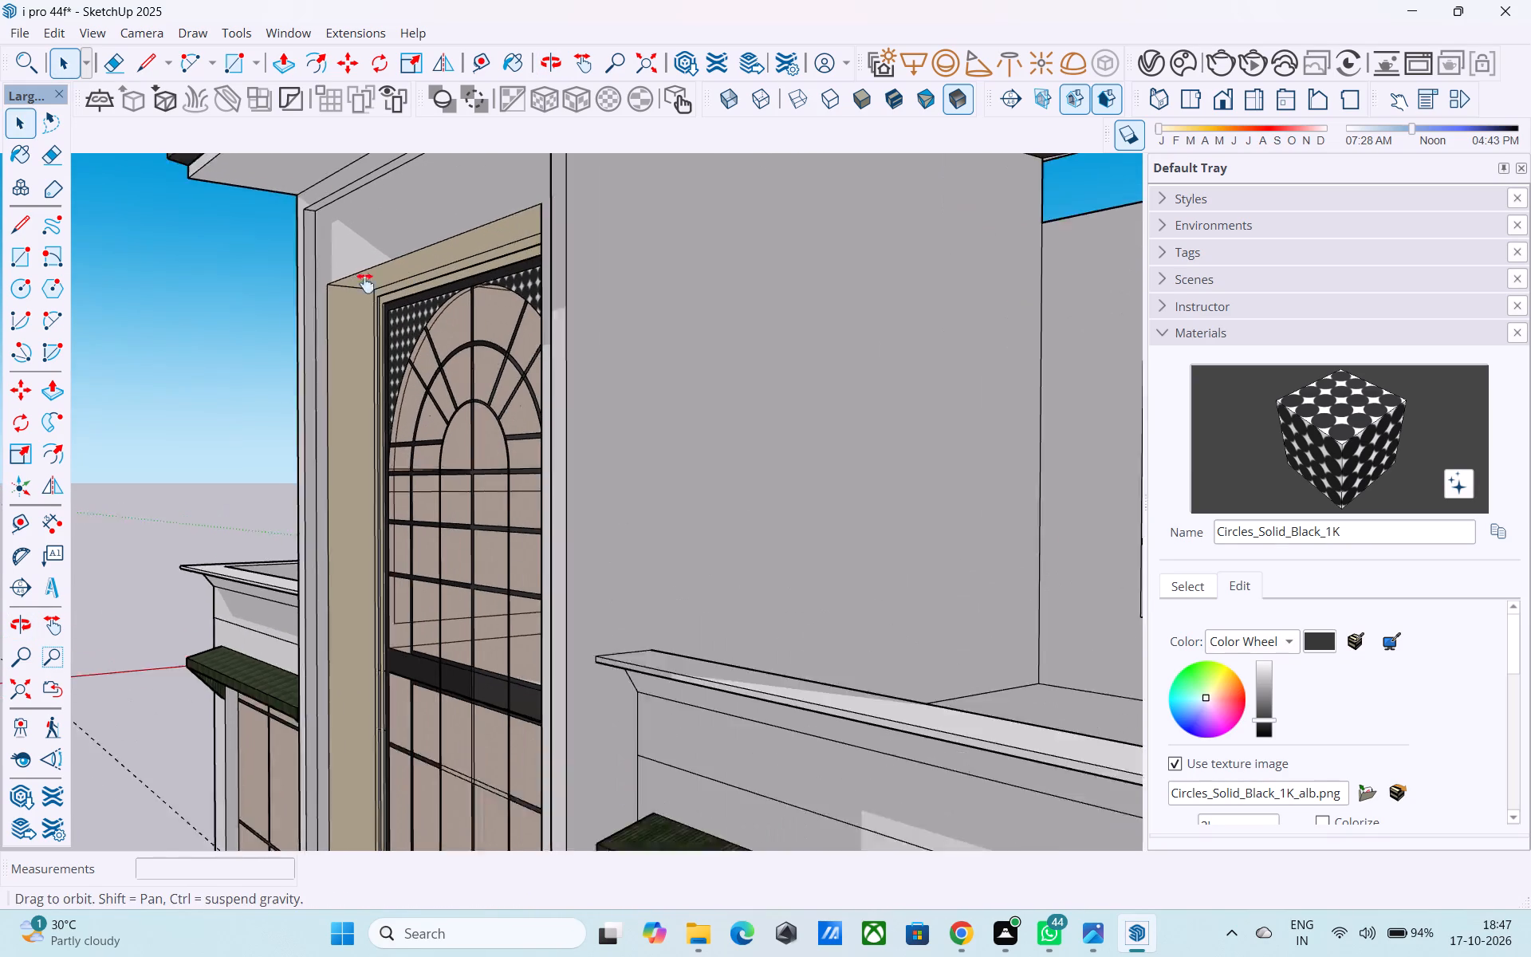
middle_drag(365, 283, 585, 368)
shift+middle_drag(607, 388, 659, 359)
shift+middle_drag(566, 372, 396, 371)
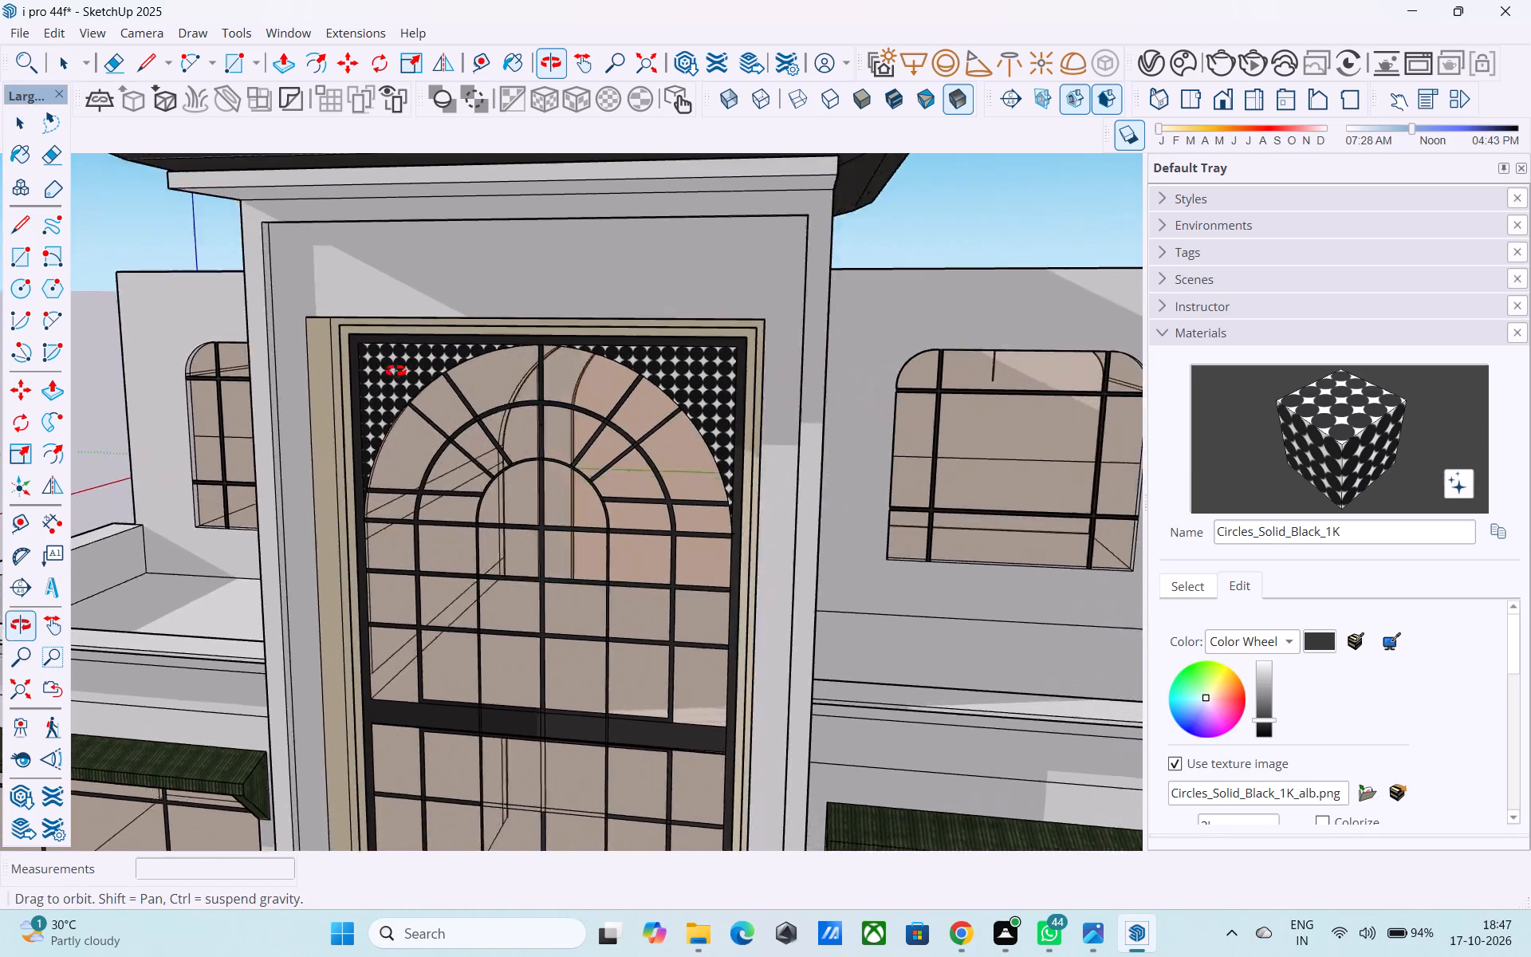
shift+middle_drag(396, 371, 340, 340)
Open the tower's front wall geometry around the tall window opening for editing.
double_click(359, 261)
middle_drag(329, 279, 337, 284)
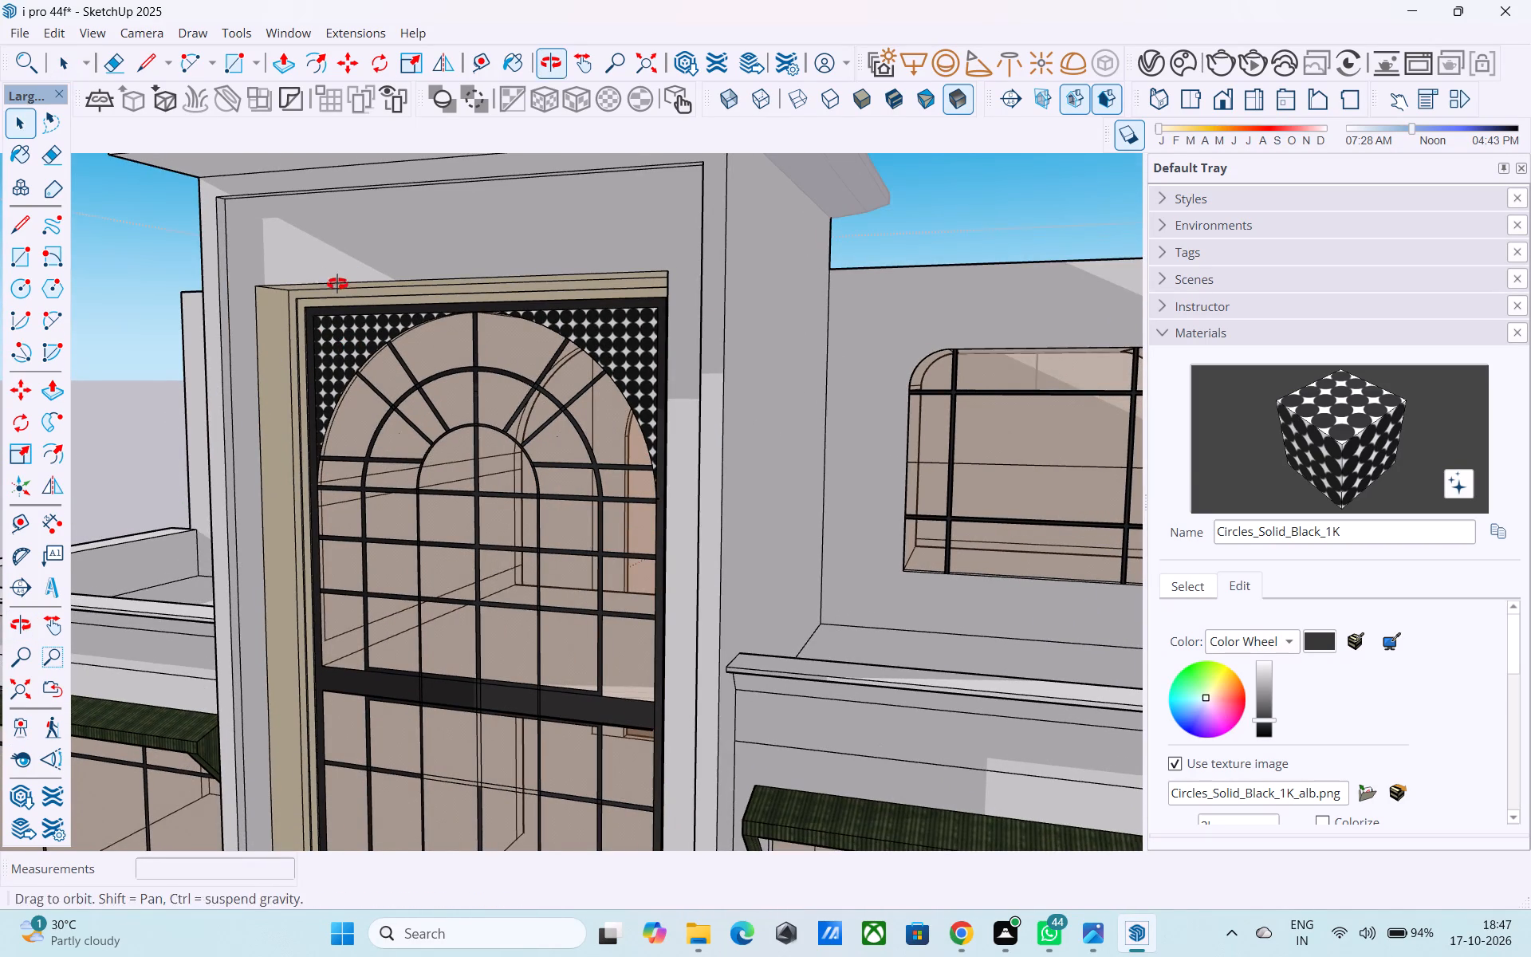
middle_drag(337, 284, 354, 289)
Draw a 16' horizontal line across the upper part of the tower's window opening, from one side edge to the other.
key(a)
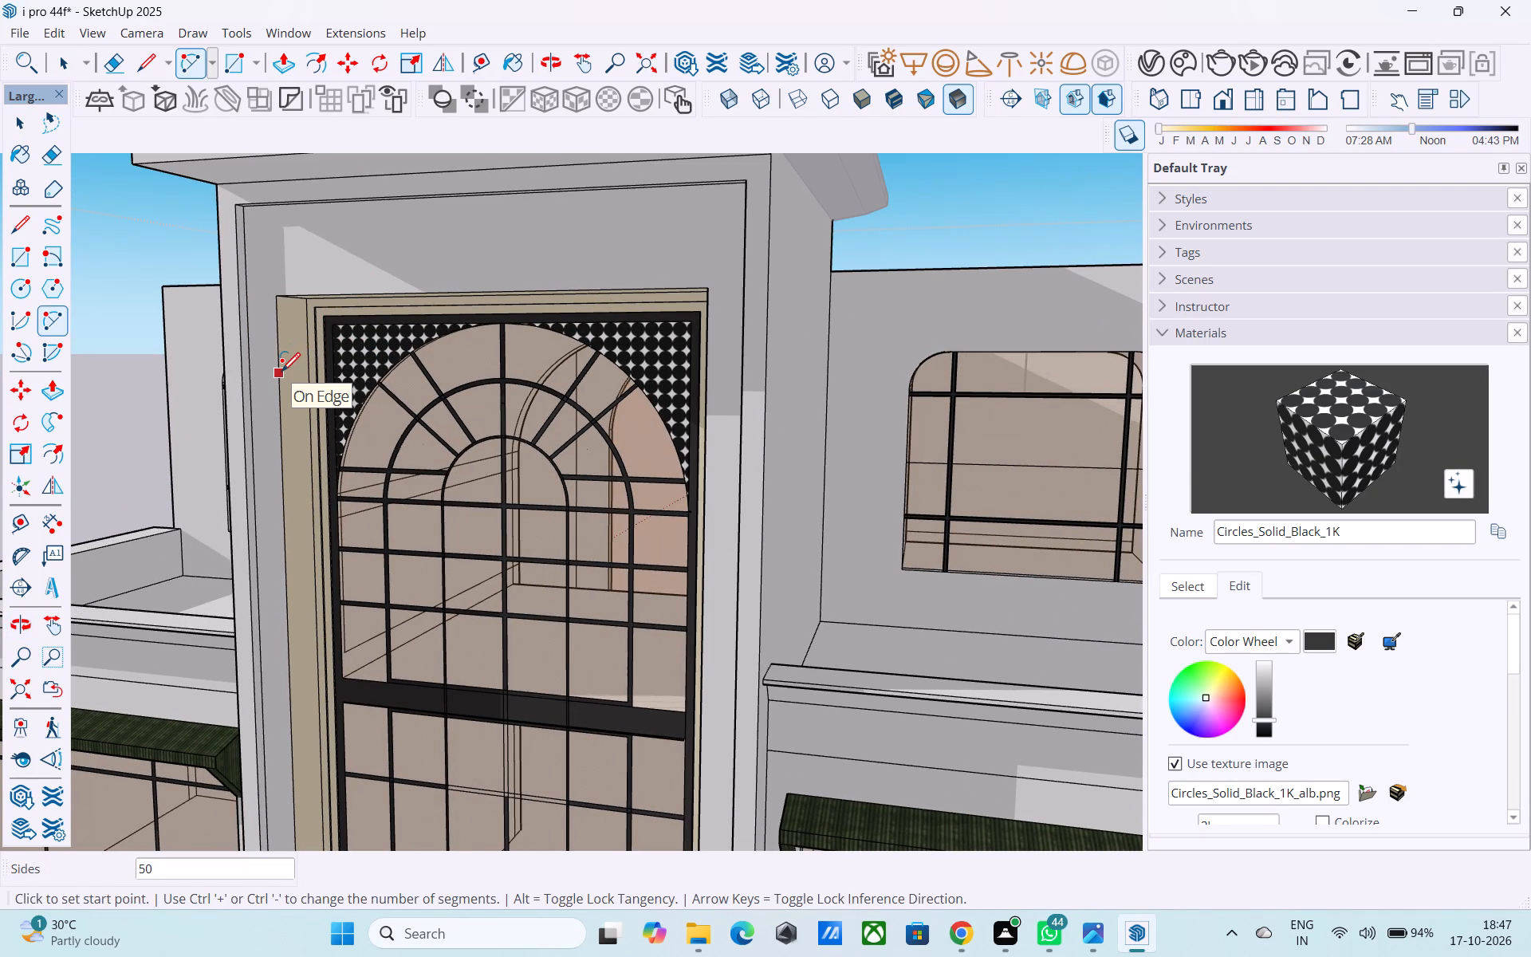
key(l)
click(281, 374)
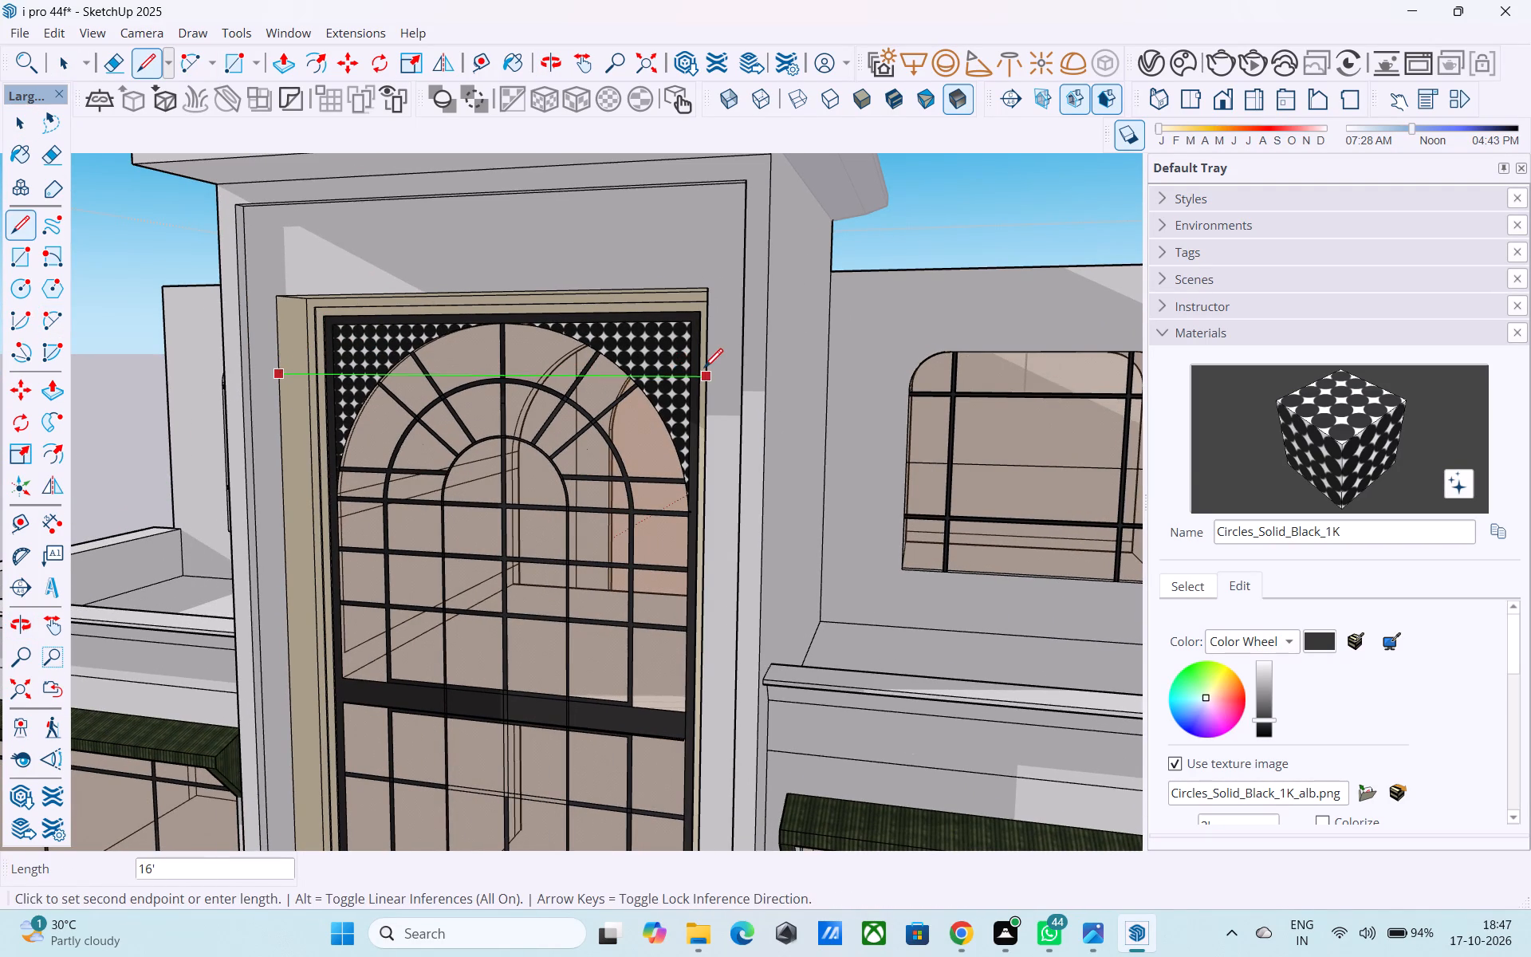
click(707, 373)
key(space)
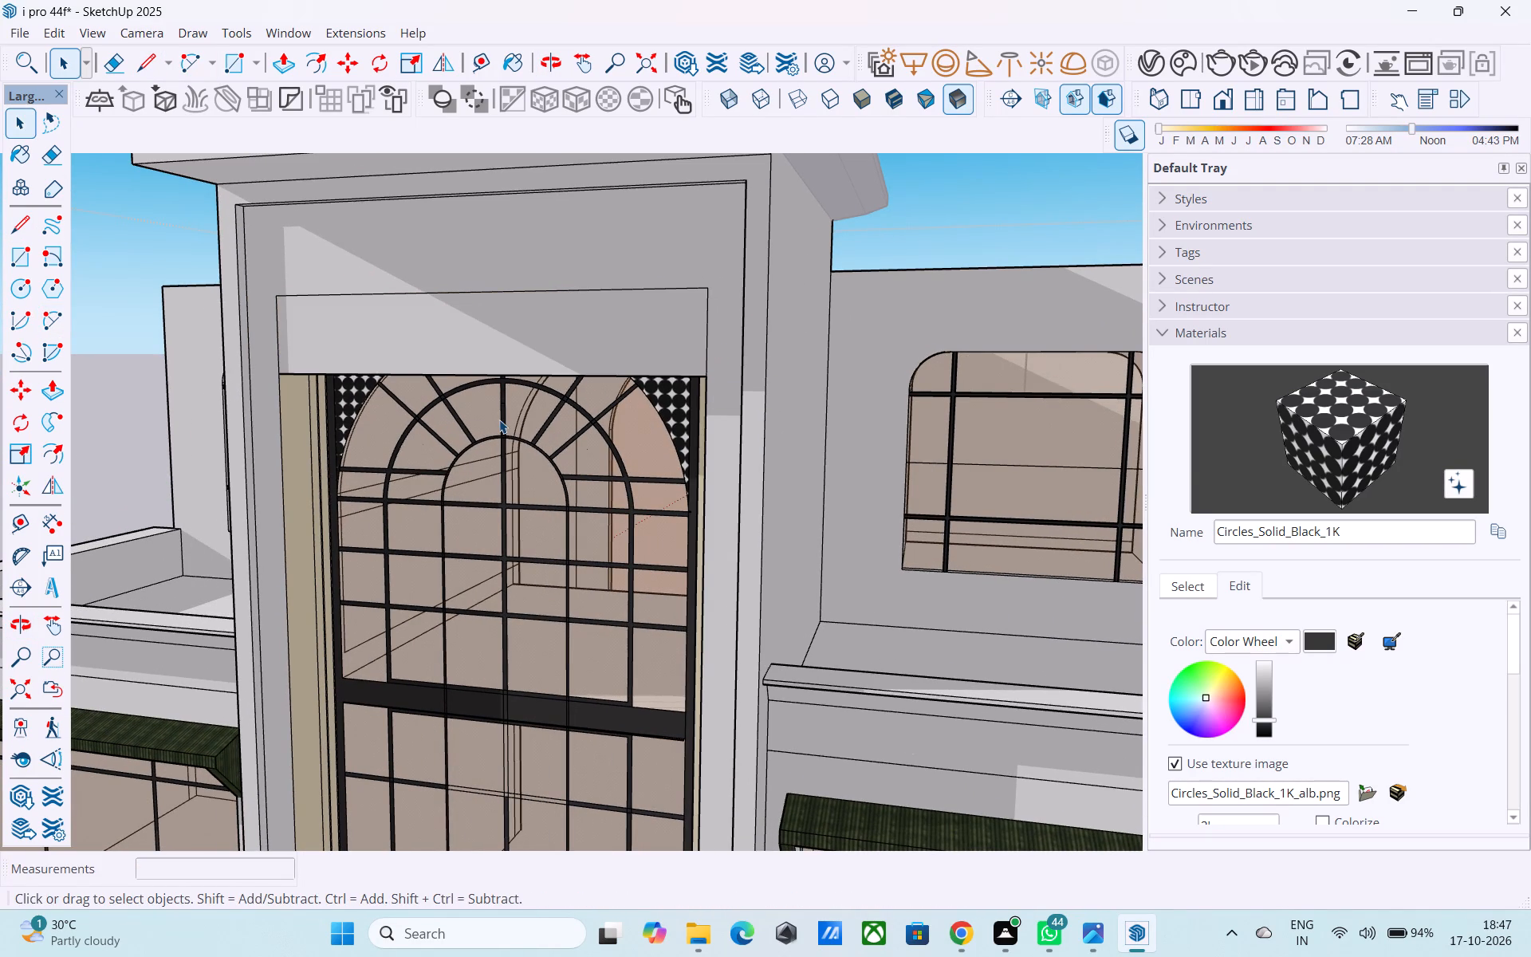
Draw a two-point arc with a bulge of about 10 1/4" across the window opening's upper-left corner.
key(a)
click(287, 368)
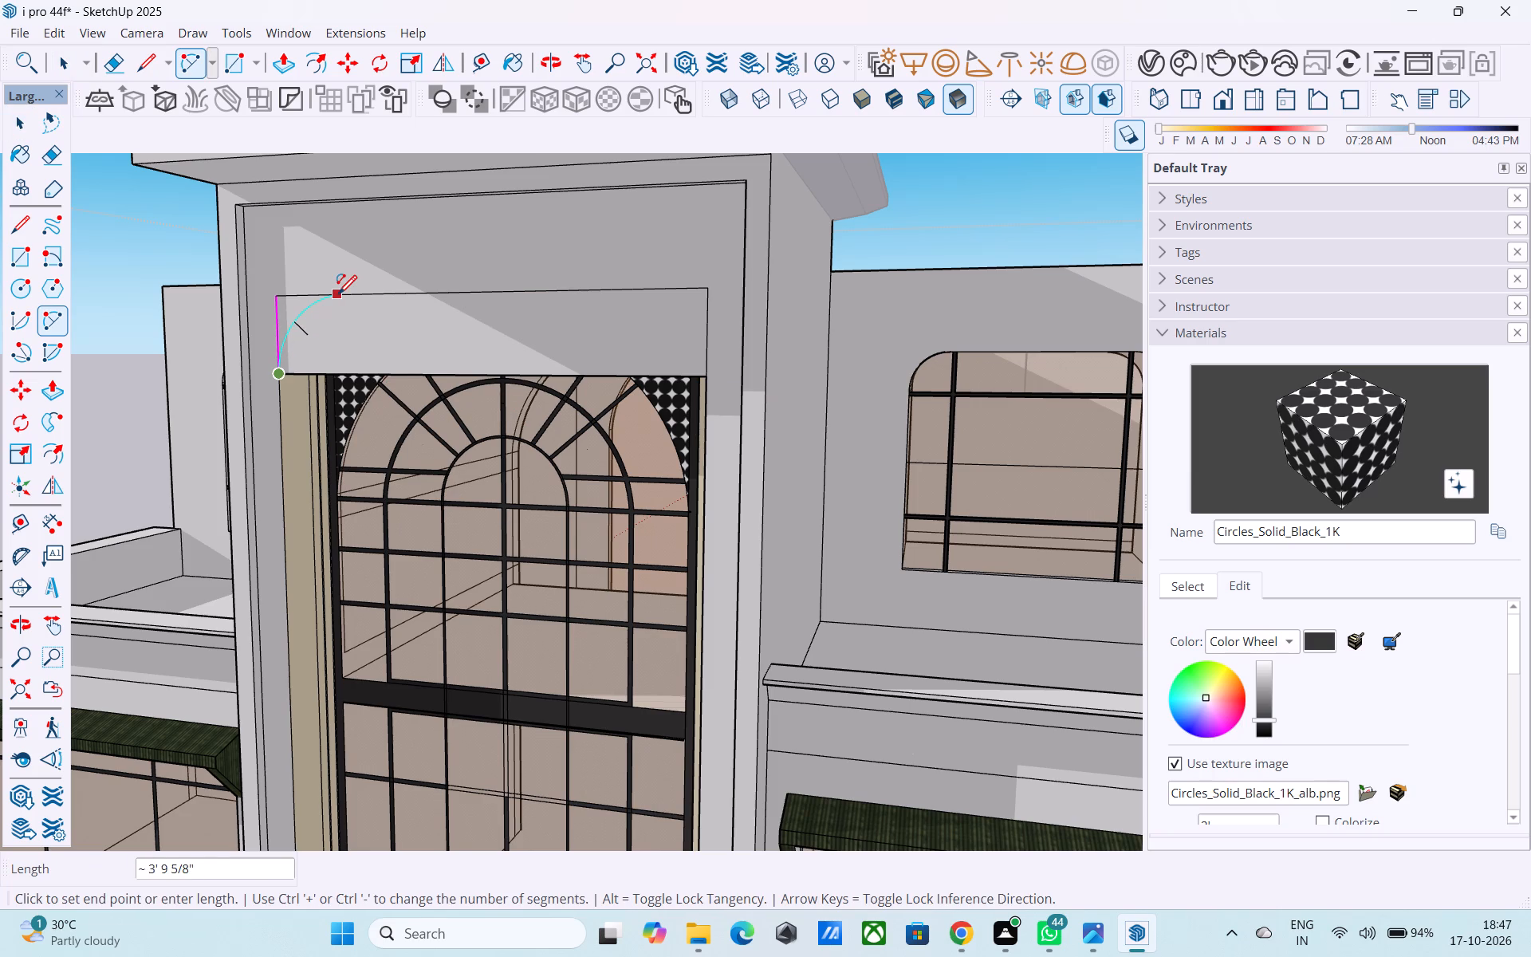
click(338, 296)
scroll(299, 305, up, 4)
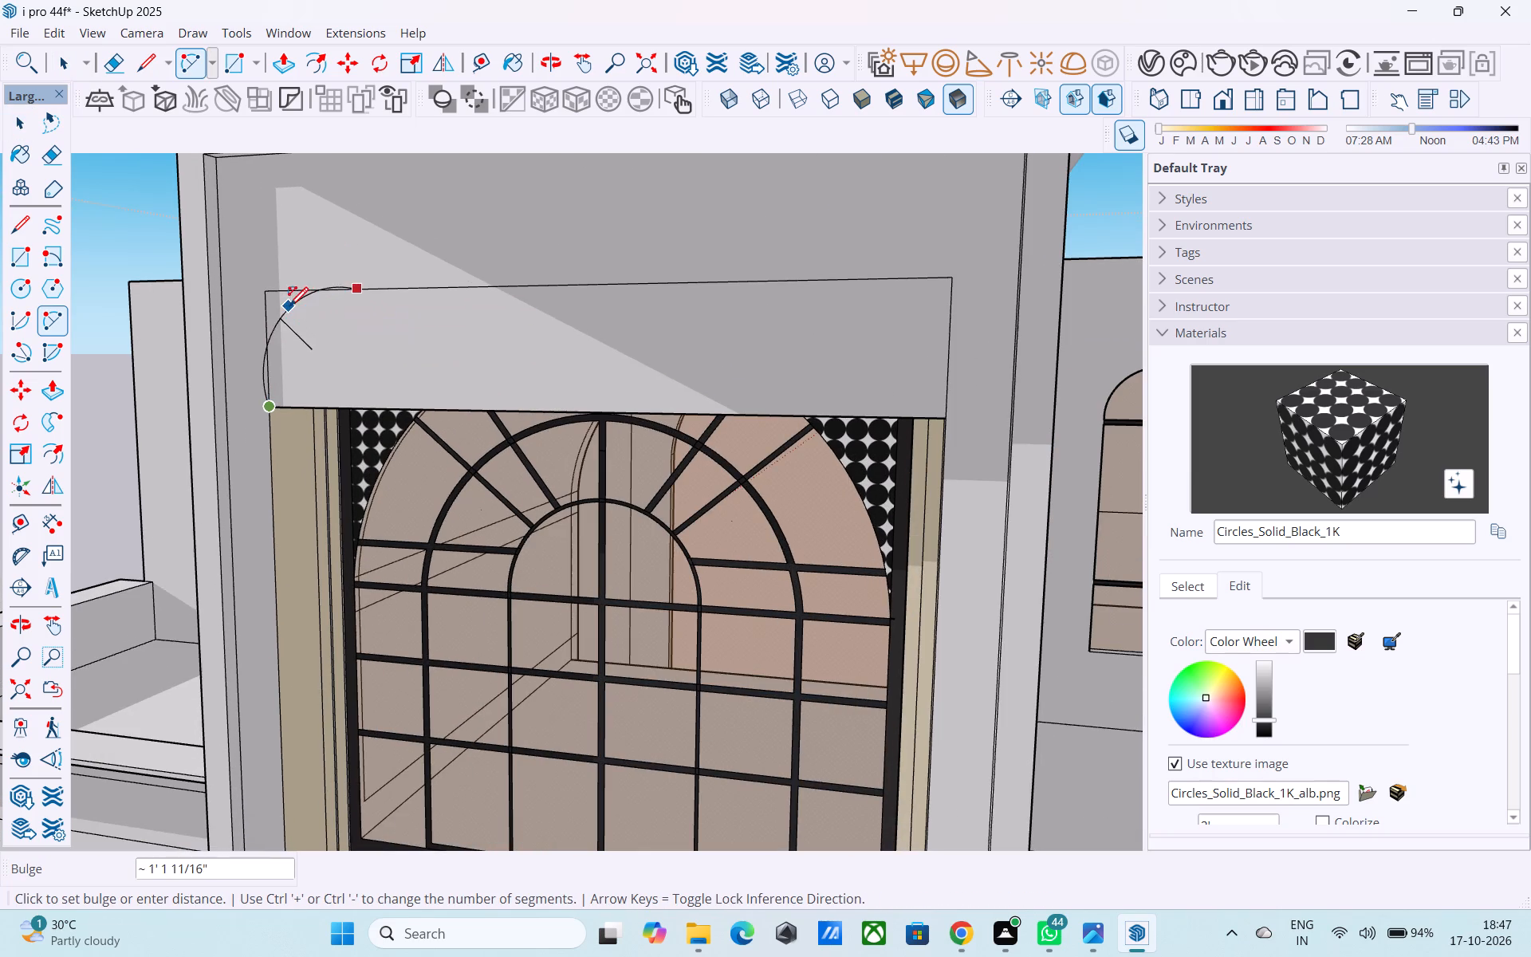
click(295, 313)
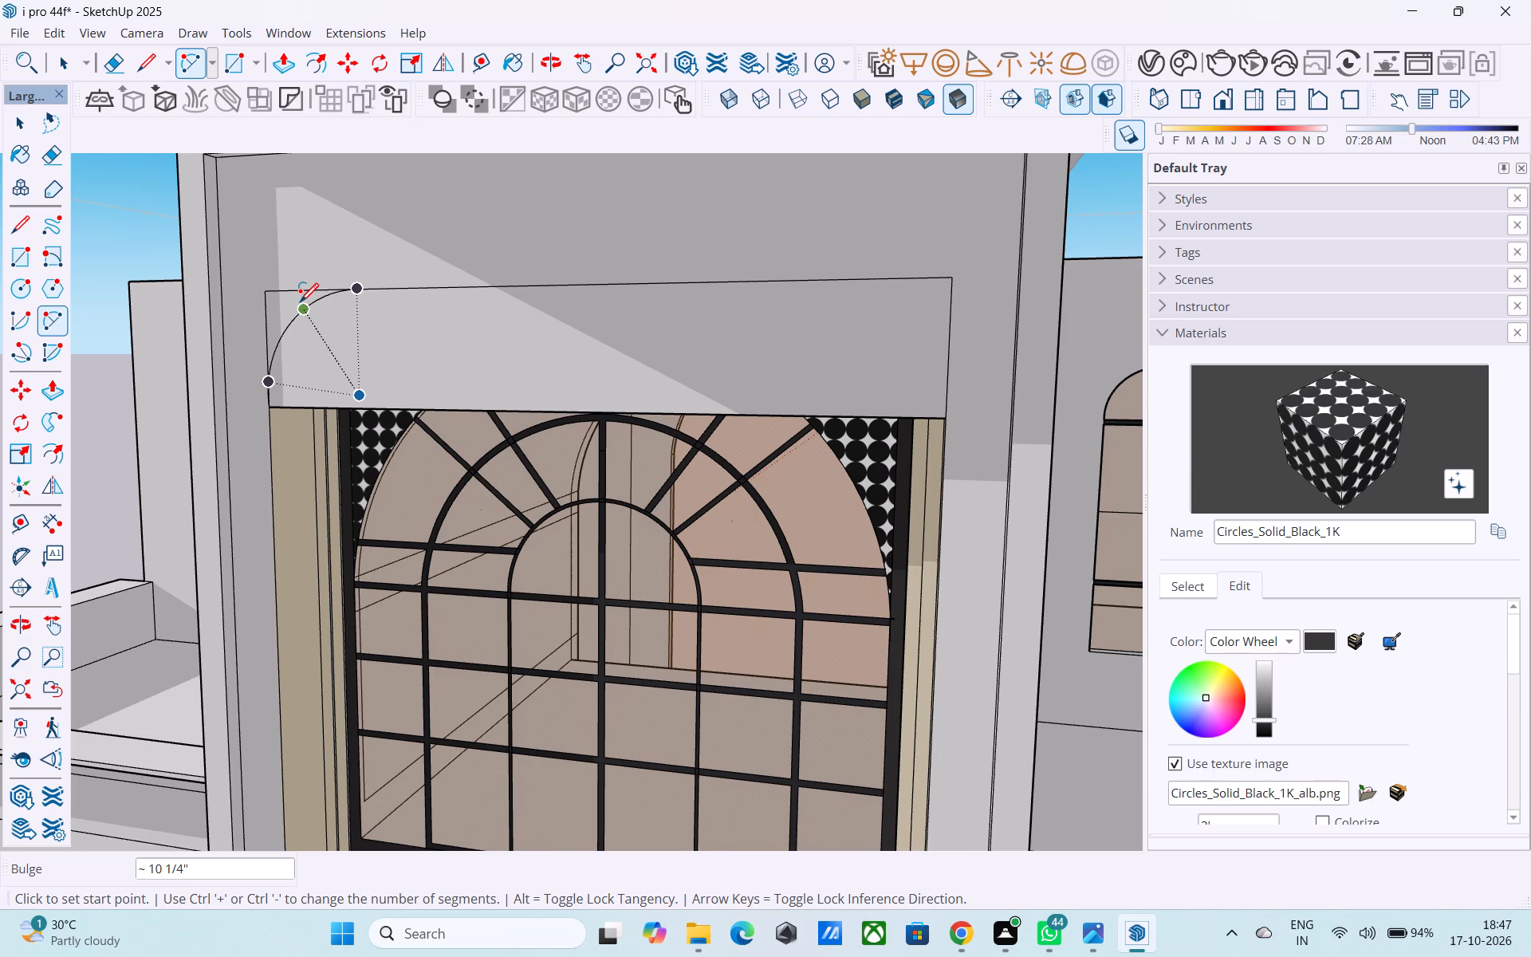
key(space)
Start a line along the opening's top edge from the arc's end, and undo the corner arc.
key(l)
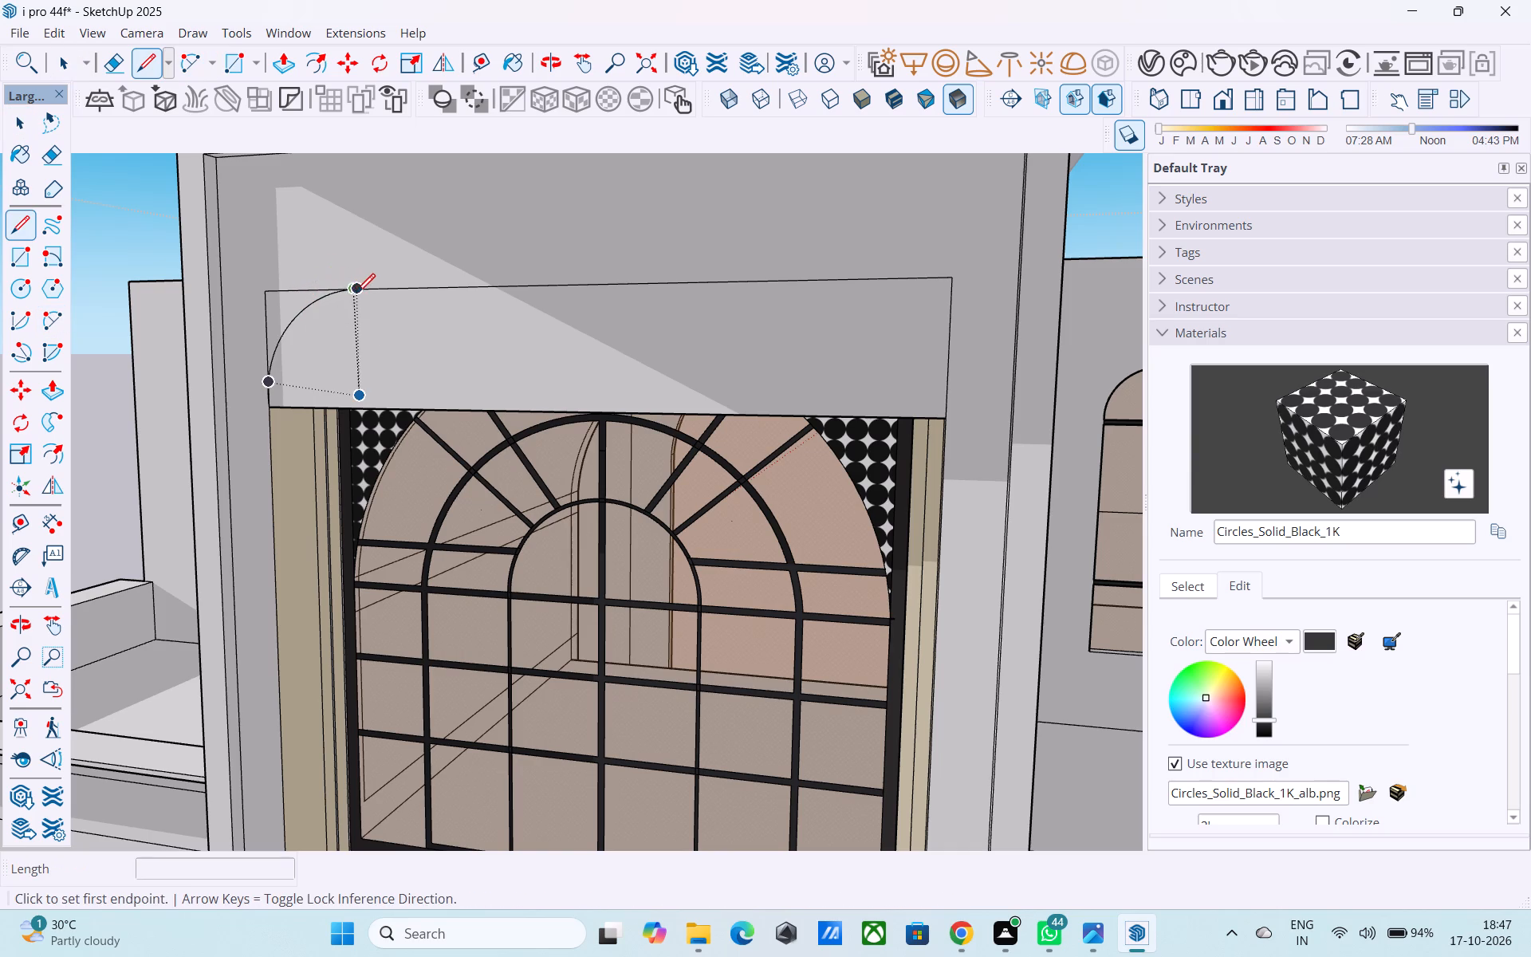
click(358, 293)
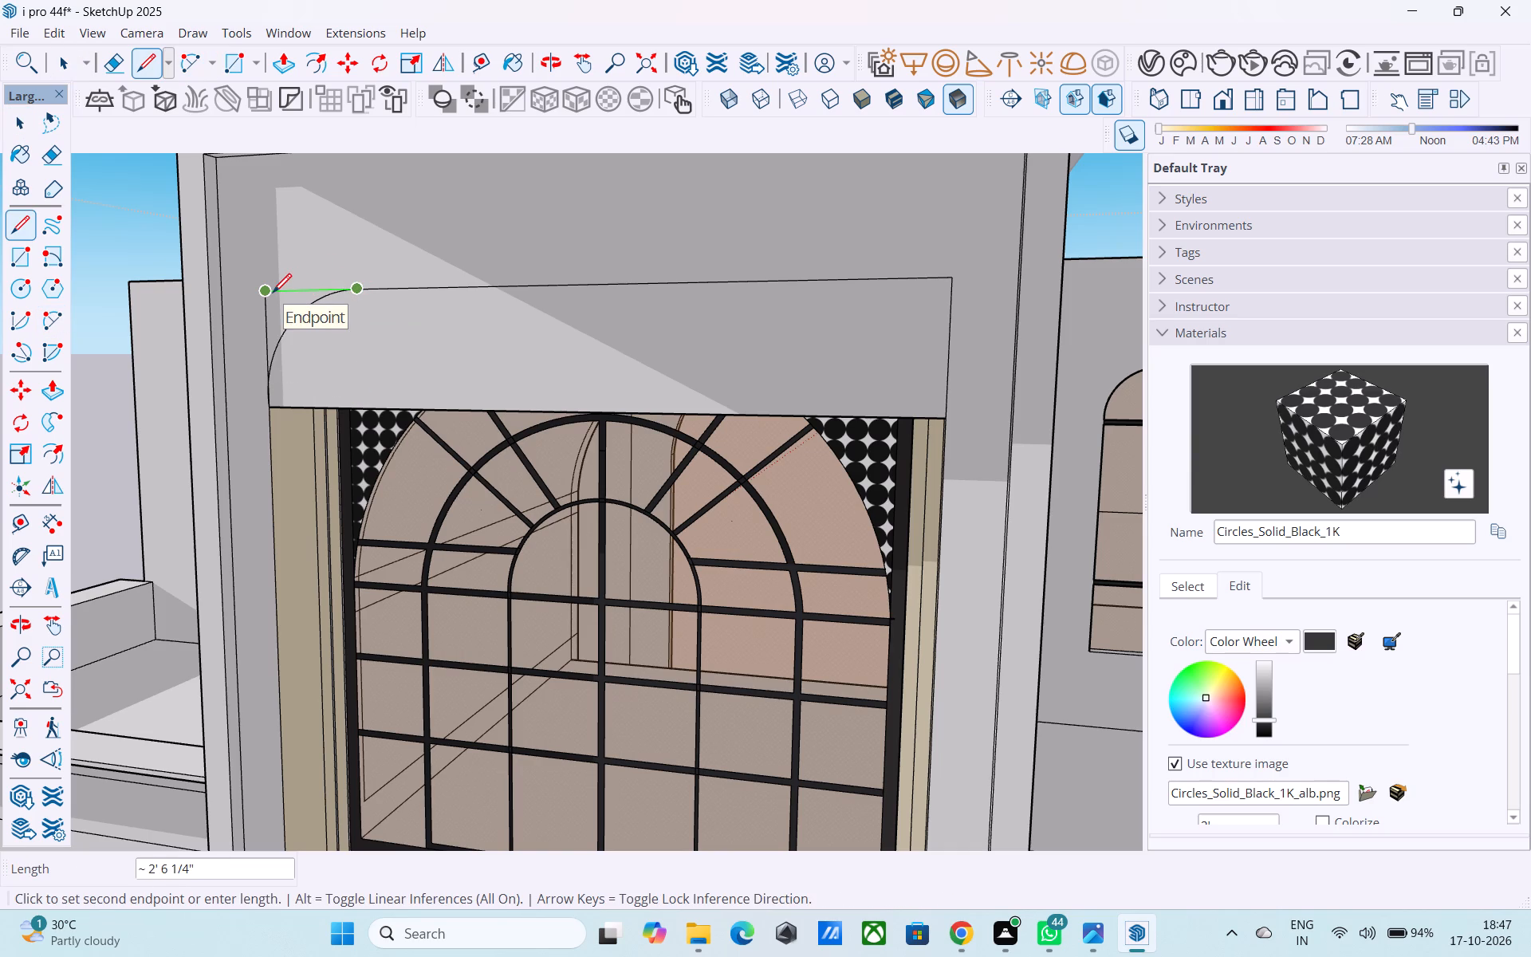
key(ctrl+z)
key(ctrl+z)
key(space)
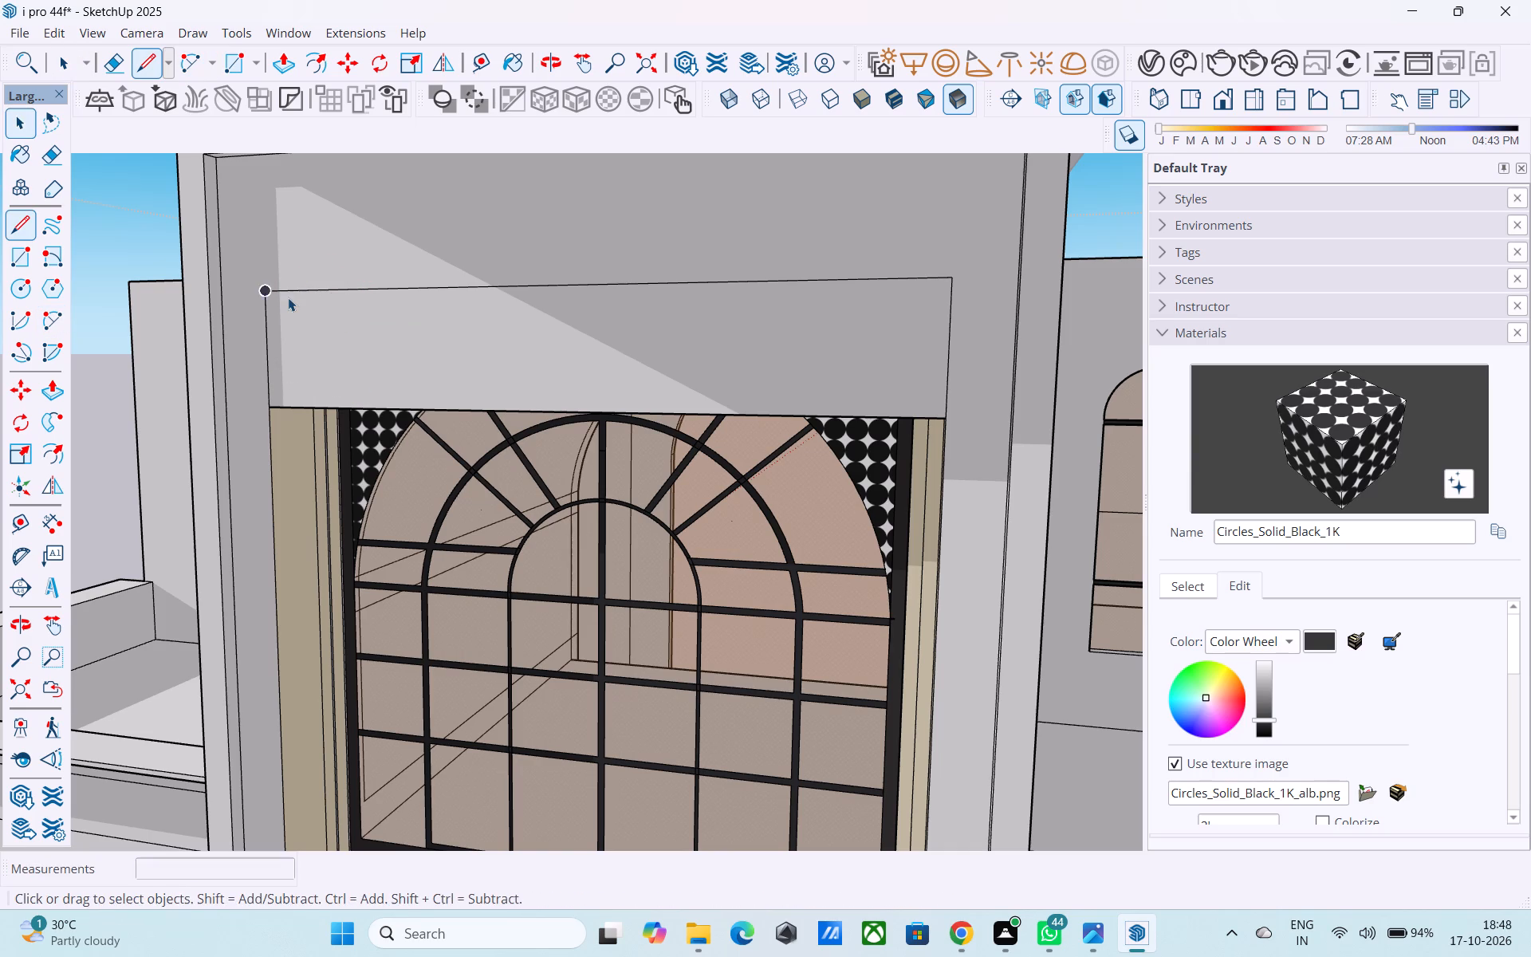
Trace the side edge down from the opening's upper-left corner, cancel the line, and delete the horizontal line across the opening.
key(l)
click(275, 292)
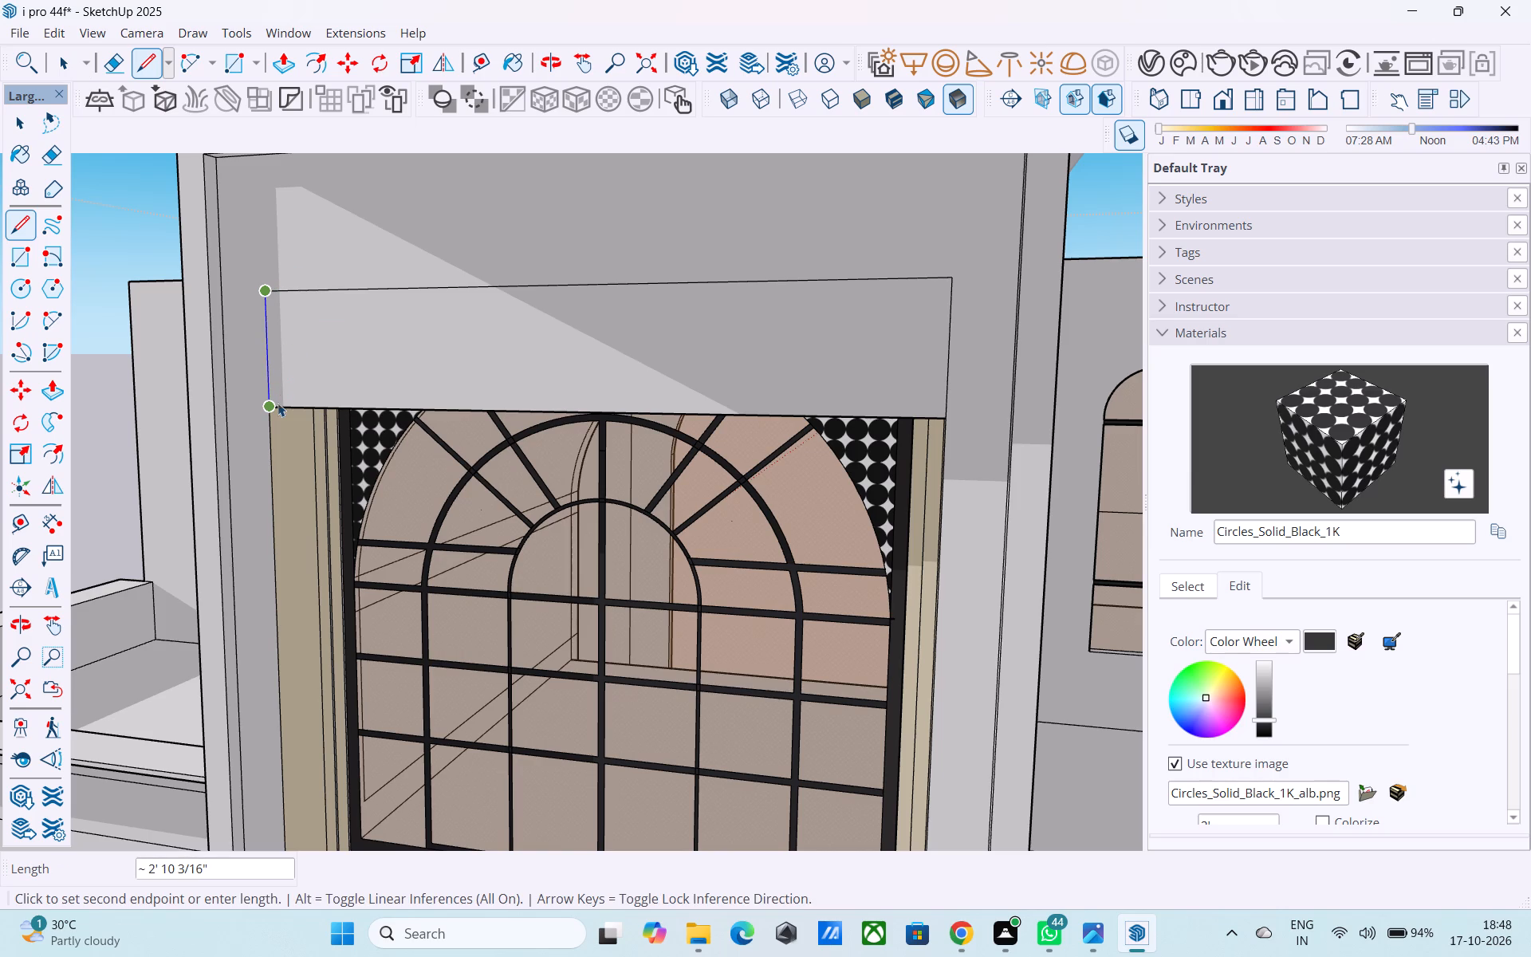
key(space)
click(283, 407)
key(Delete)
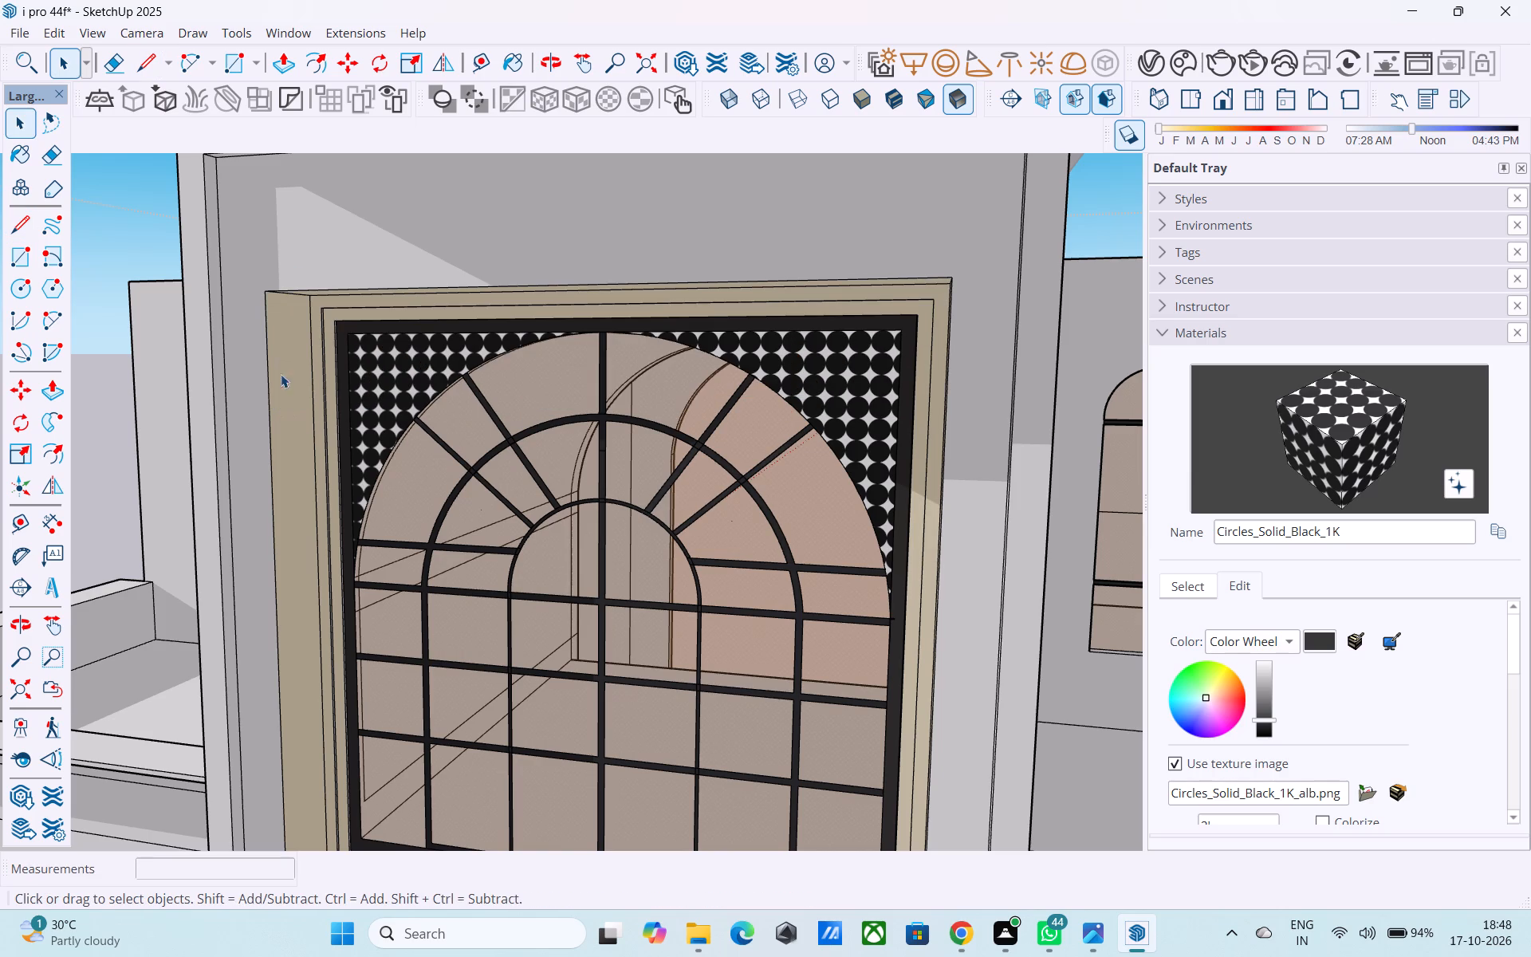
Draw a 2' vertical line down the window opening's left edge from its upper-left corner.
key(l)
click(270, 293)
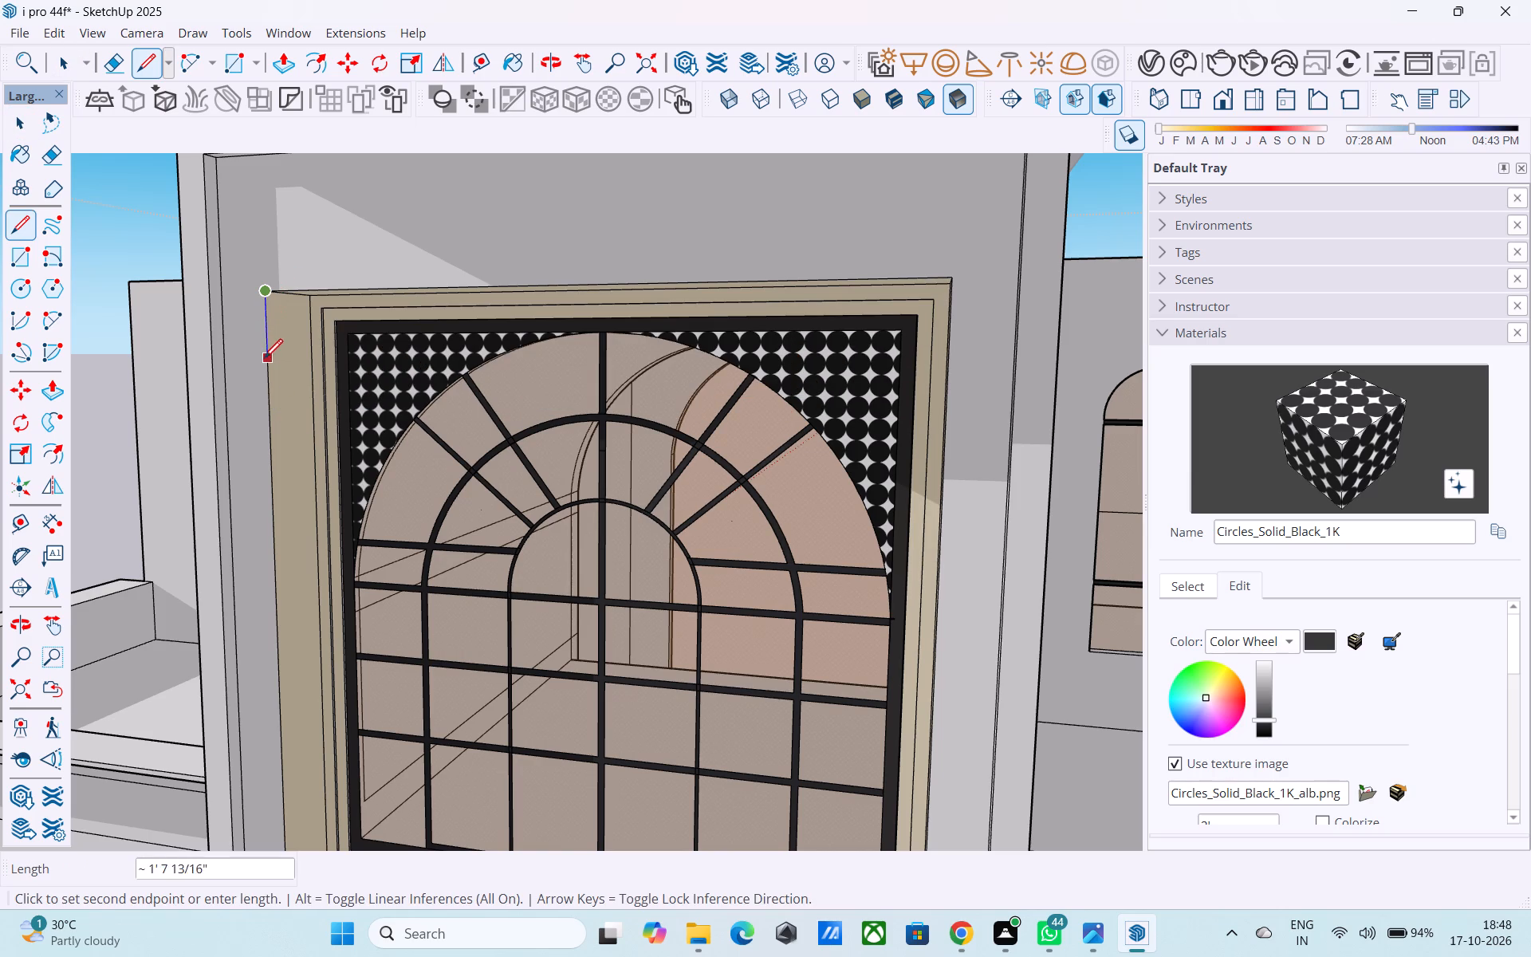
text(2')
key(Return)
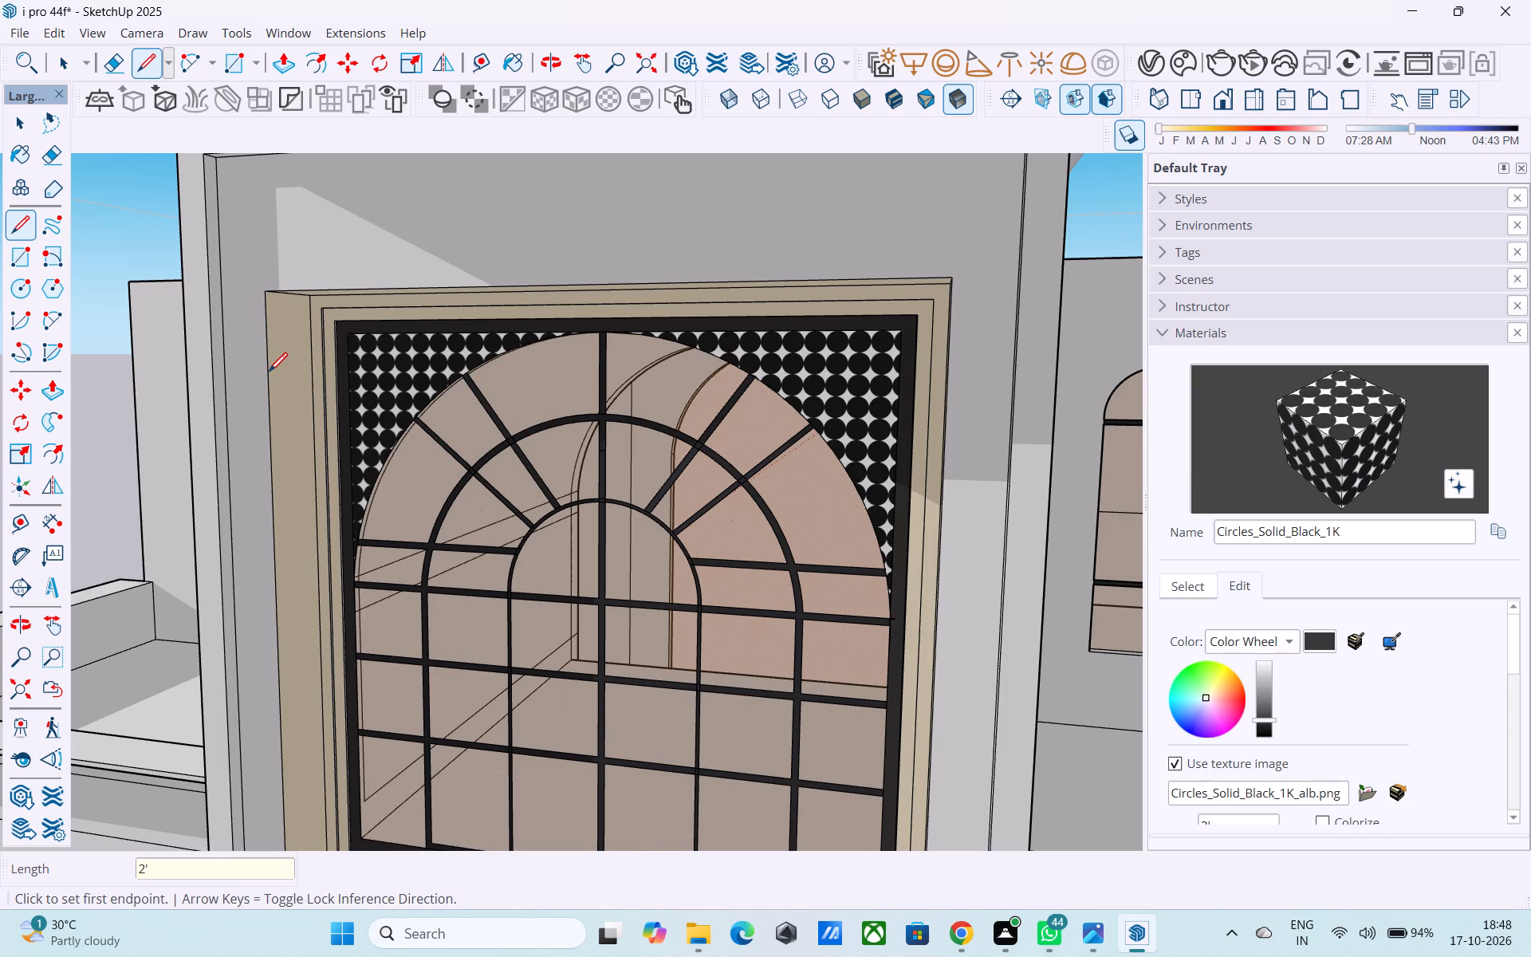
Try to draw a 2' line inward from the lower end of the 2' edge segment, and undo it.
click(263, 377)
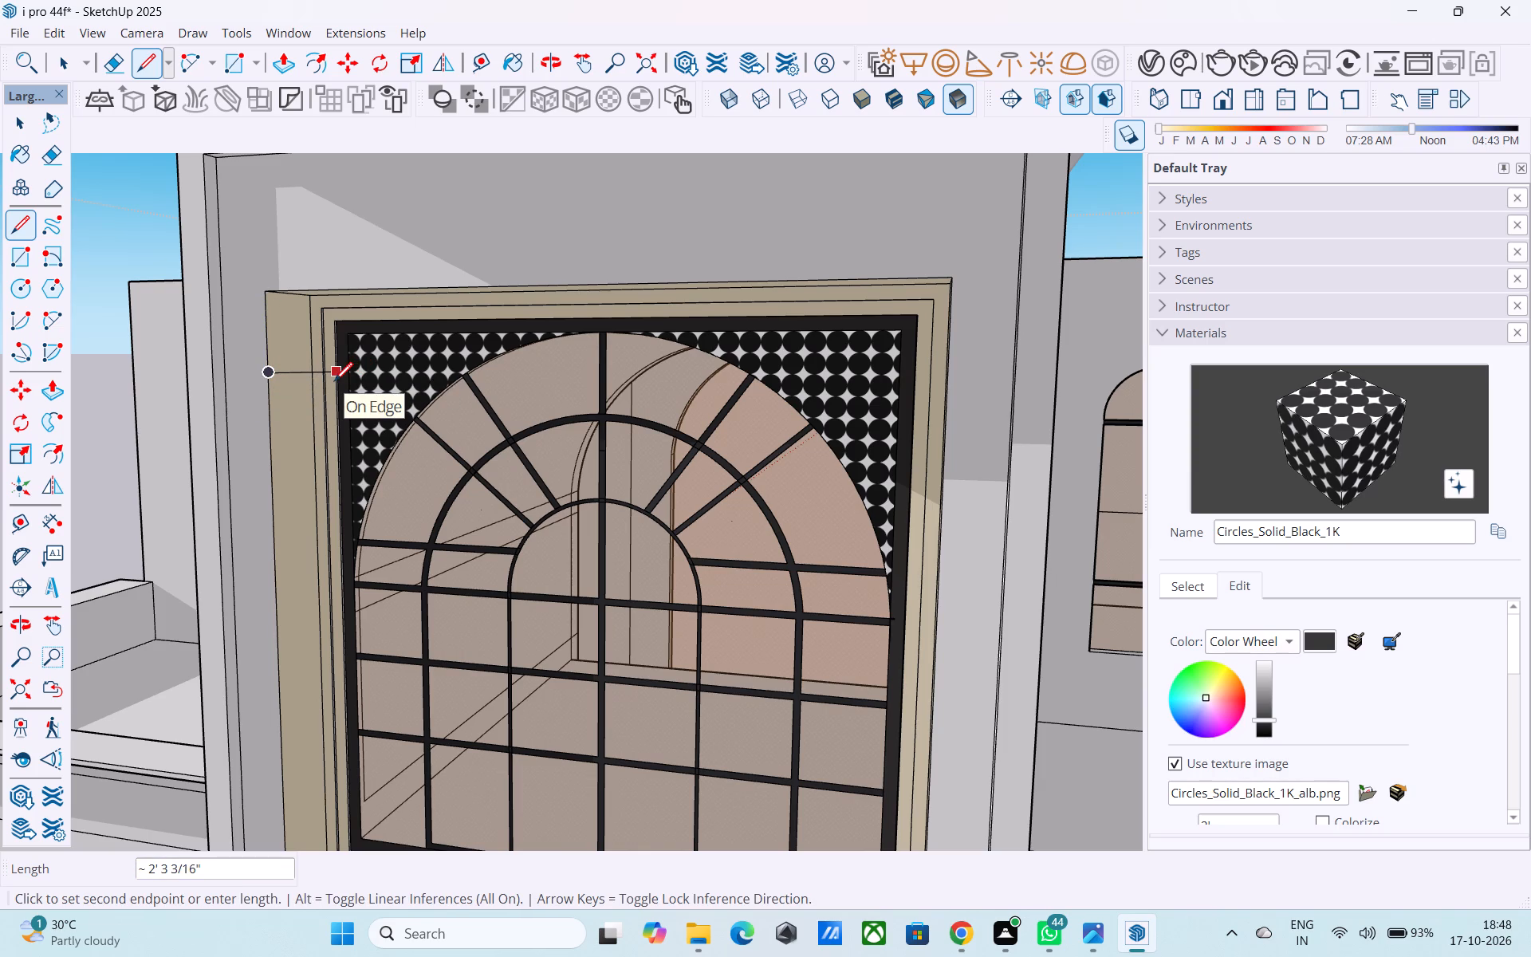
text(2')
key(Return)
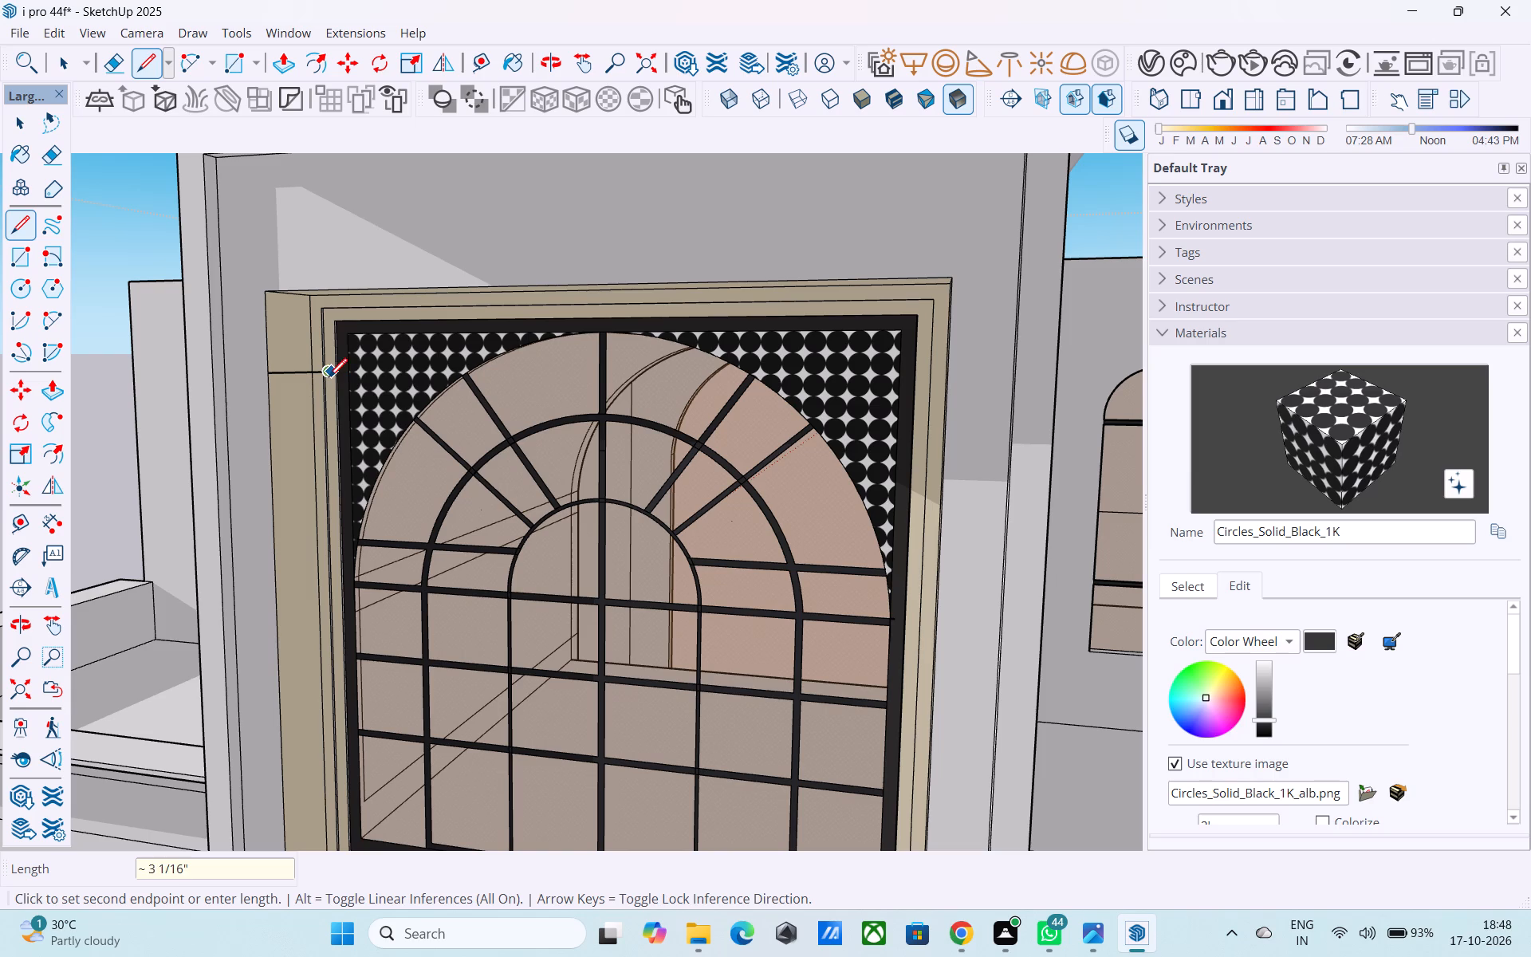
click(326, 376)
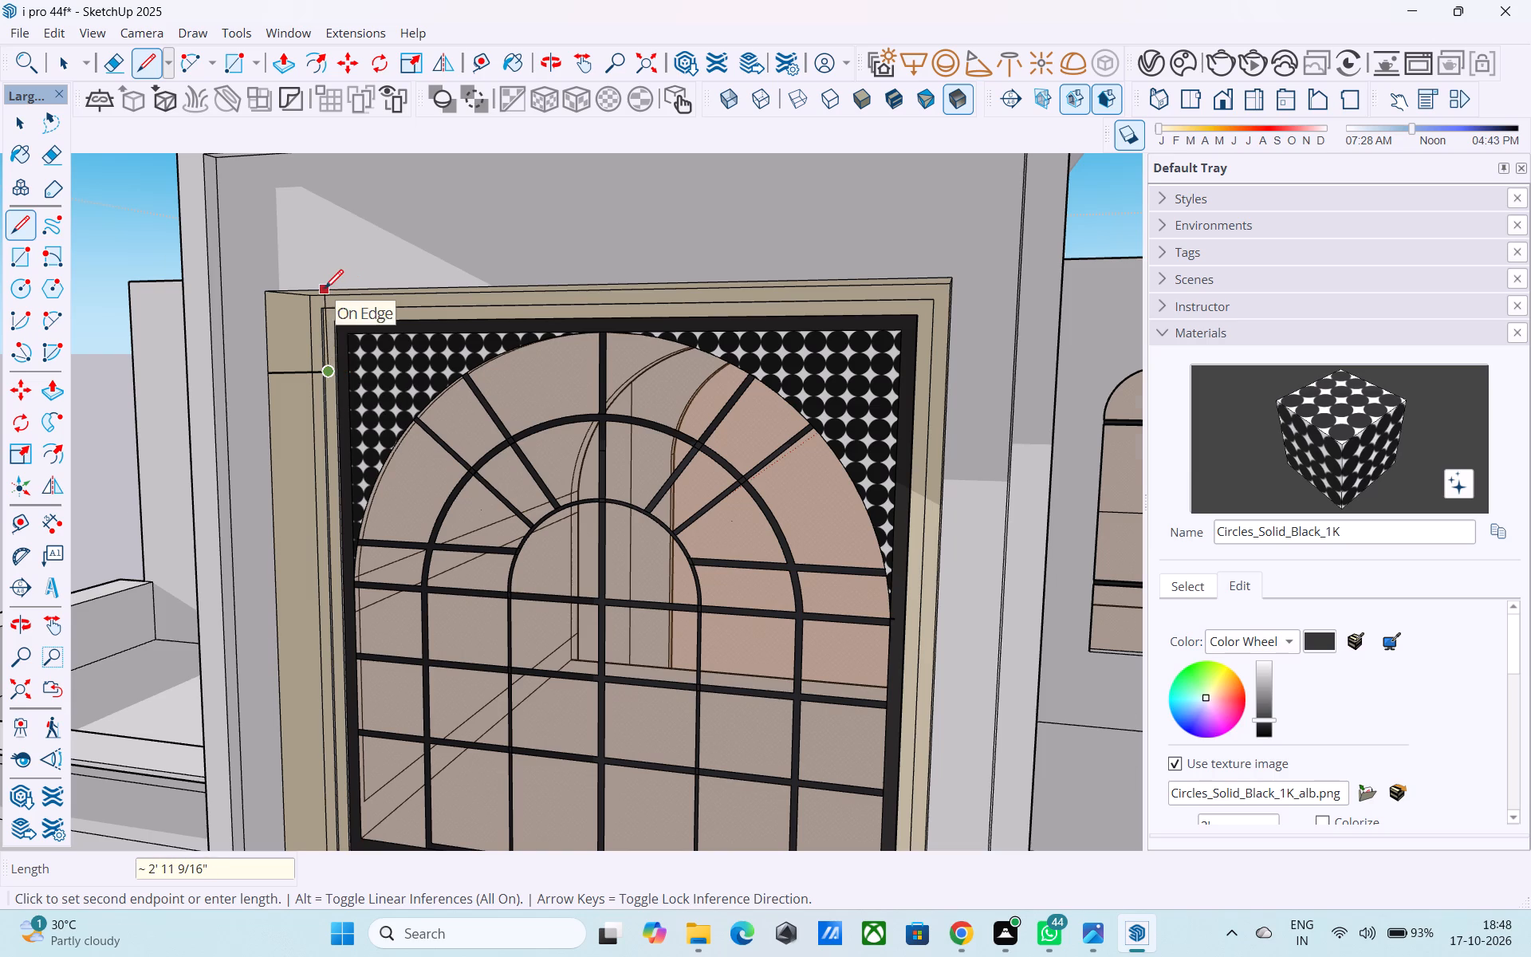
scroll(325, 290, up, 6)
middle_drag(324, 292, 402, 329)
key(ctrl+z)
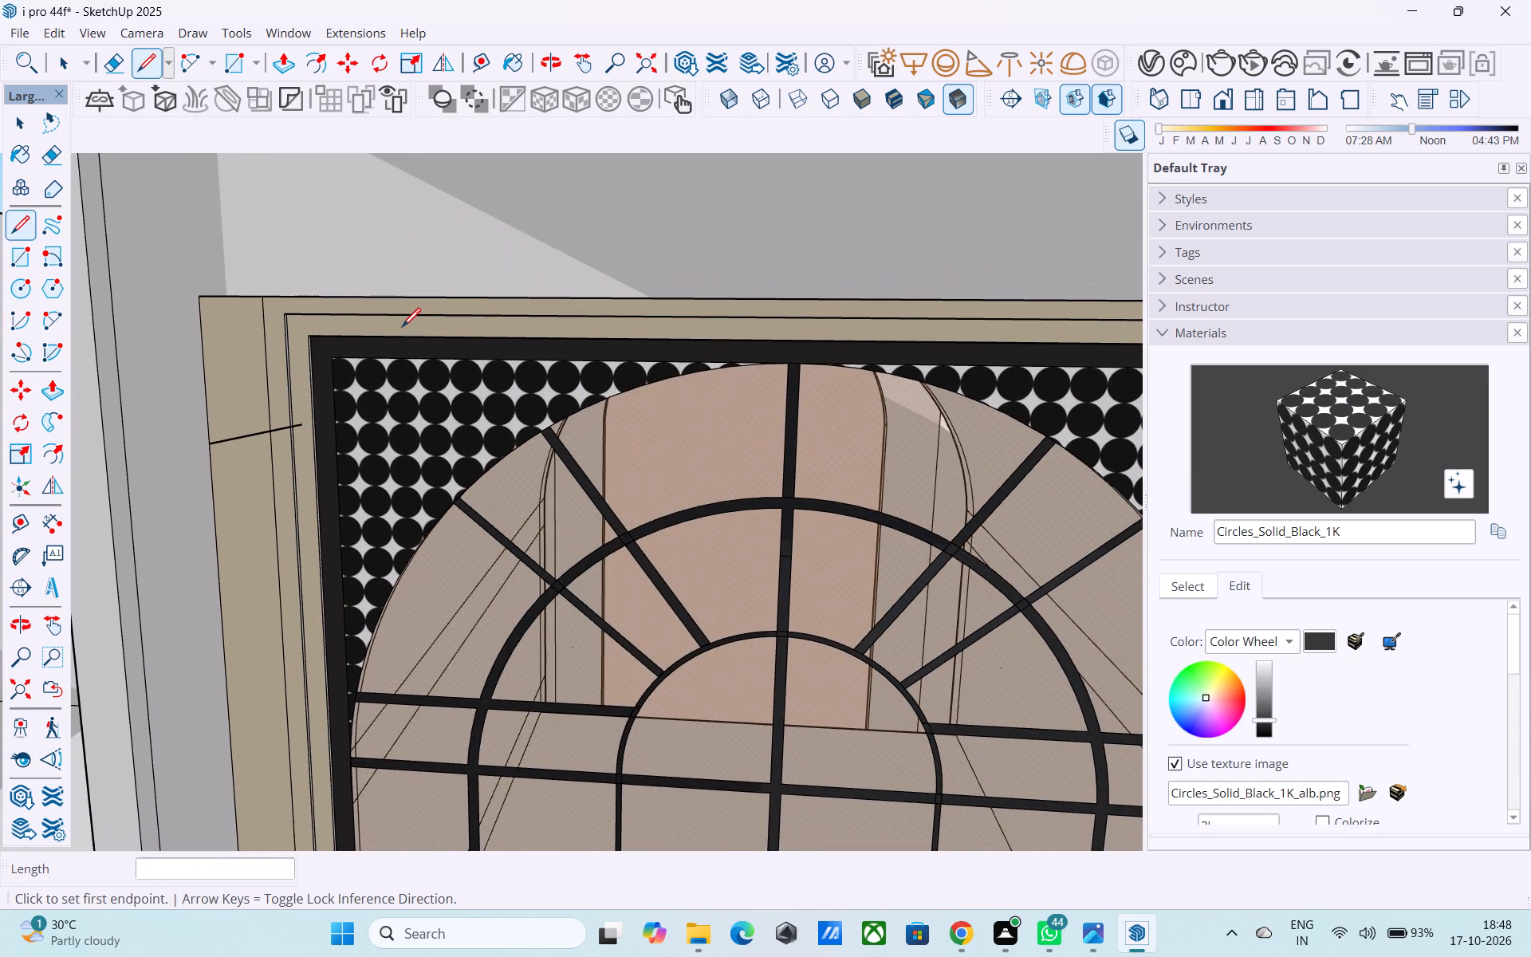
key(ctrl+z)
Draw lines for a 2' square at the window opening's upper-left corner: down the side edge, inward, and up to the top edge.
key(space)
key(l)
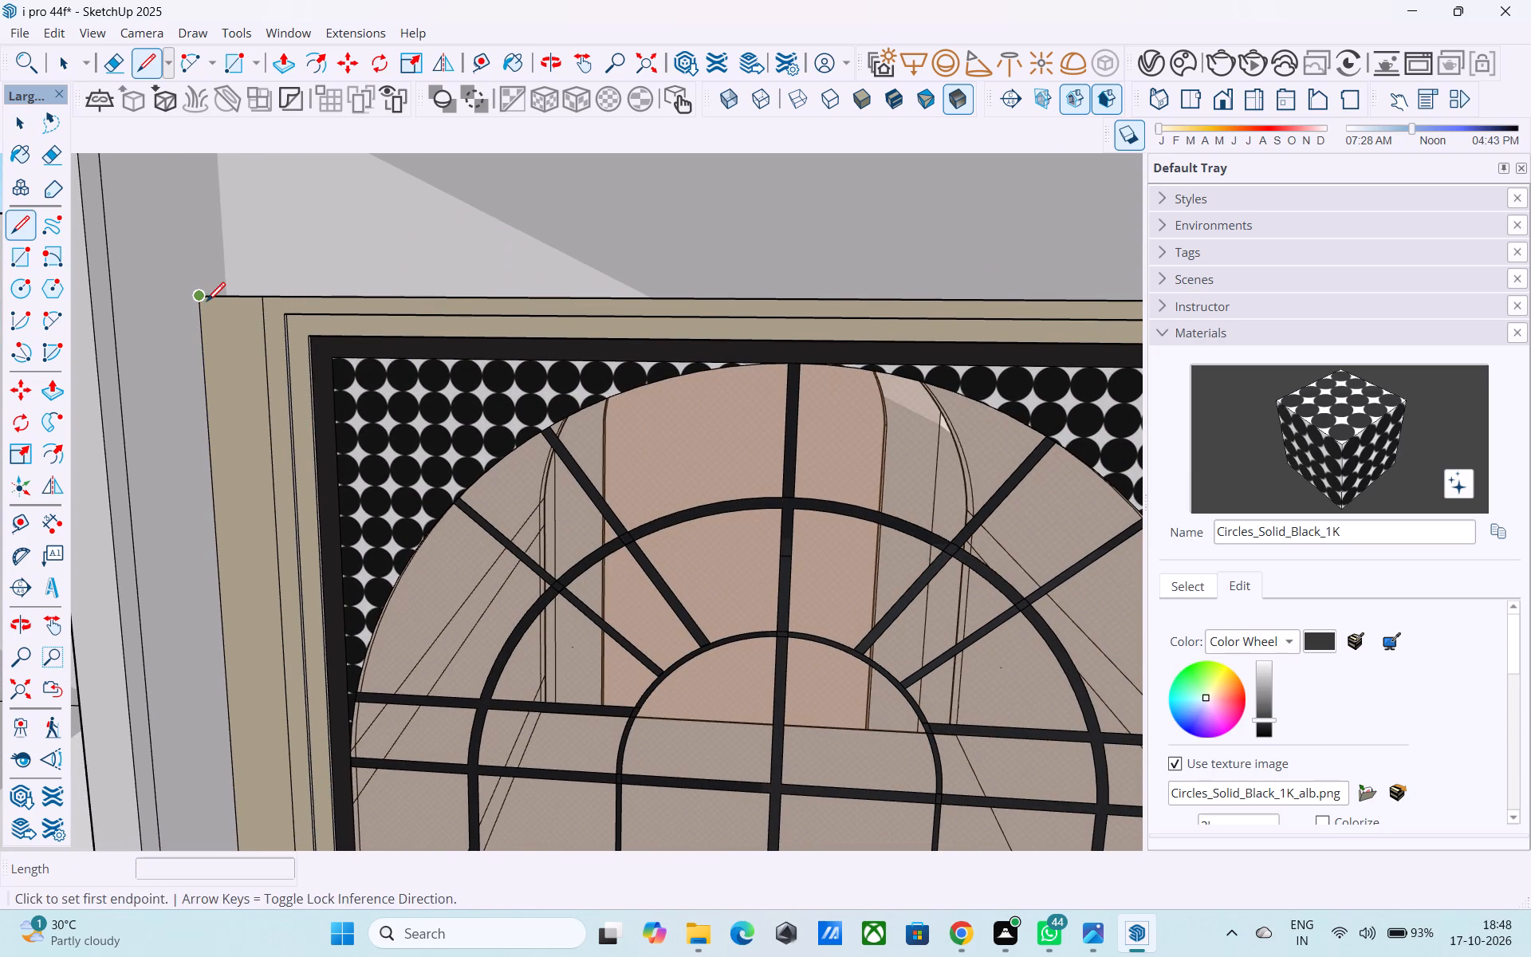
click(207, 303)
click(214, 444)
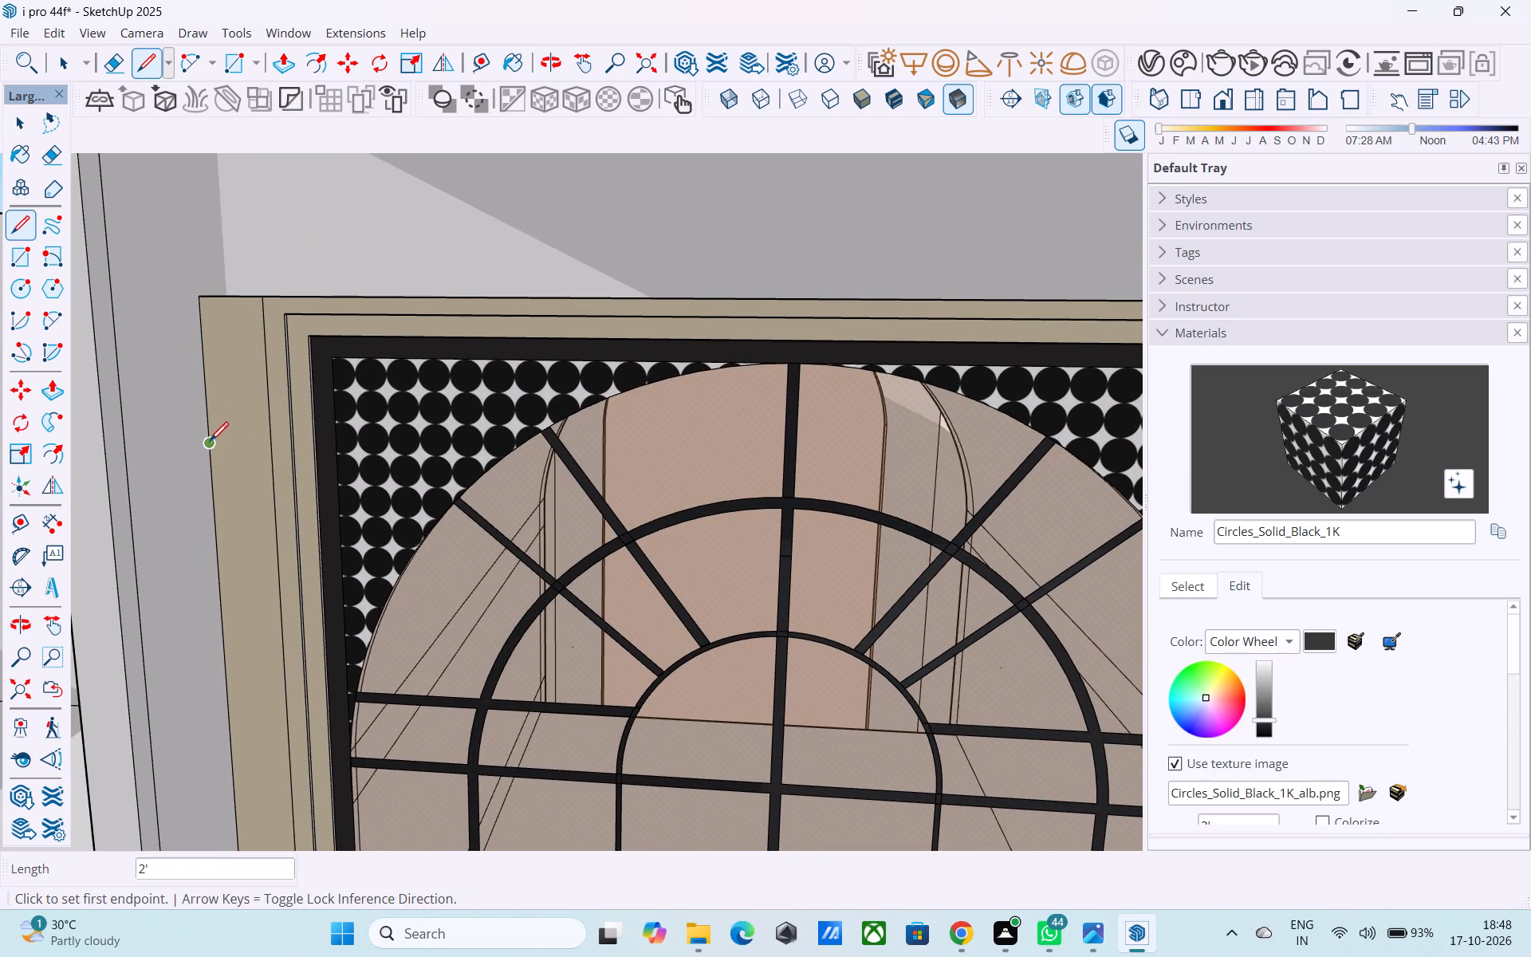
click(210, 442)
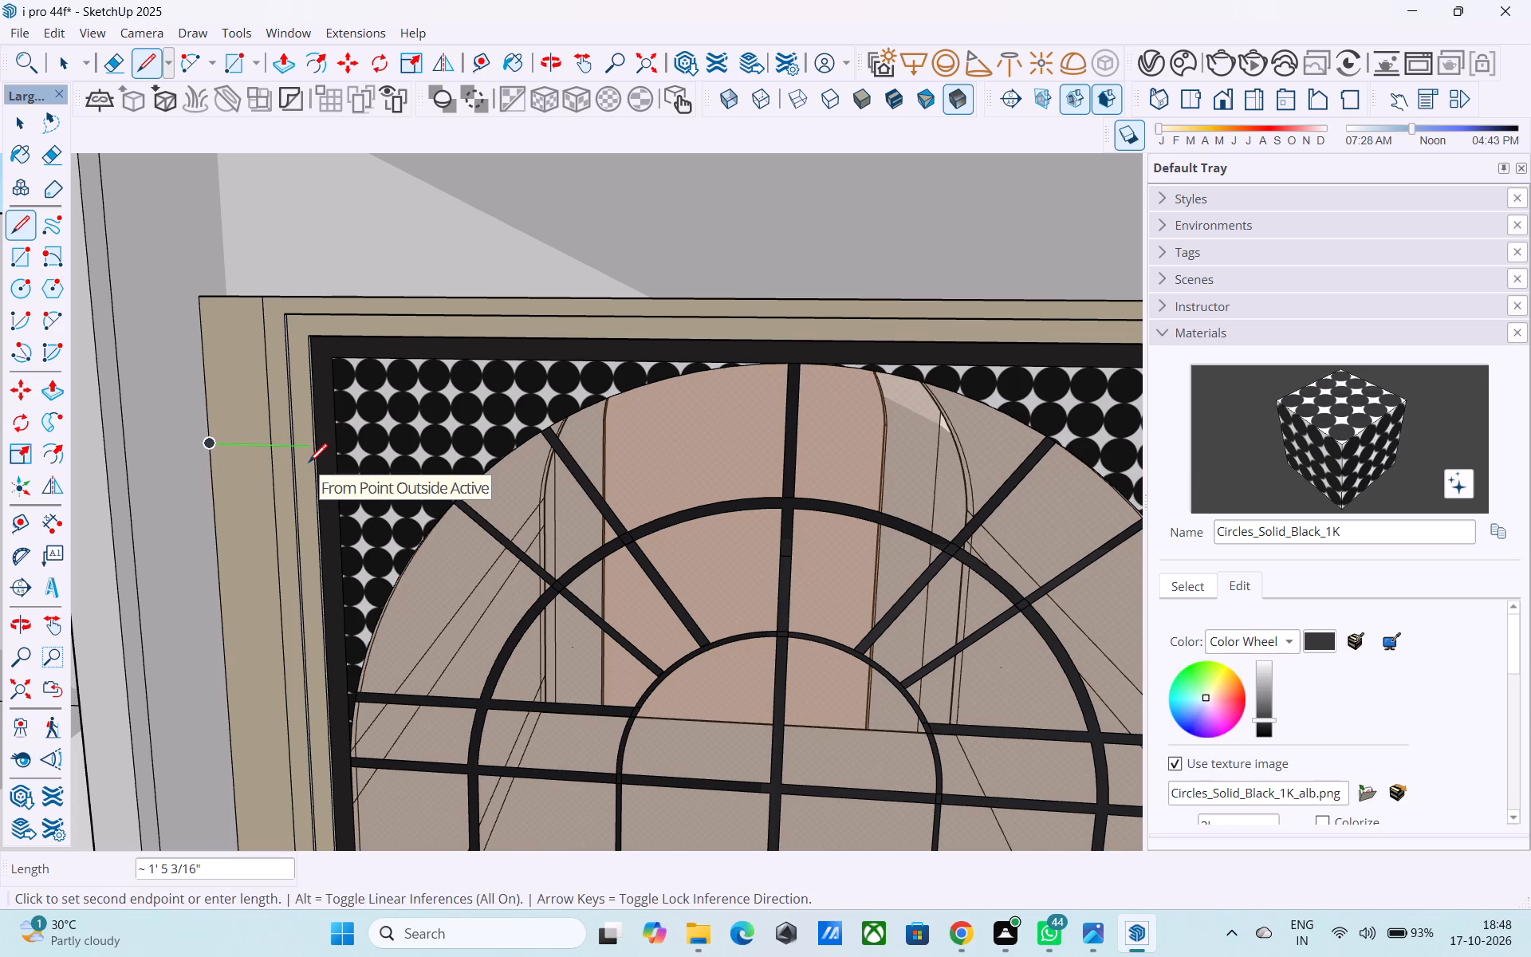
text(2')
key(Return)
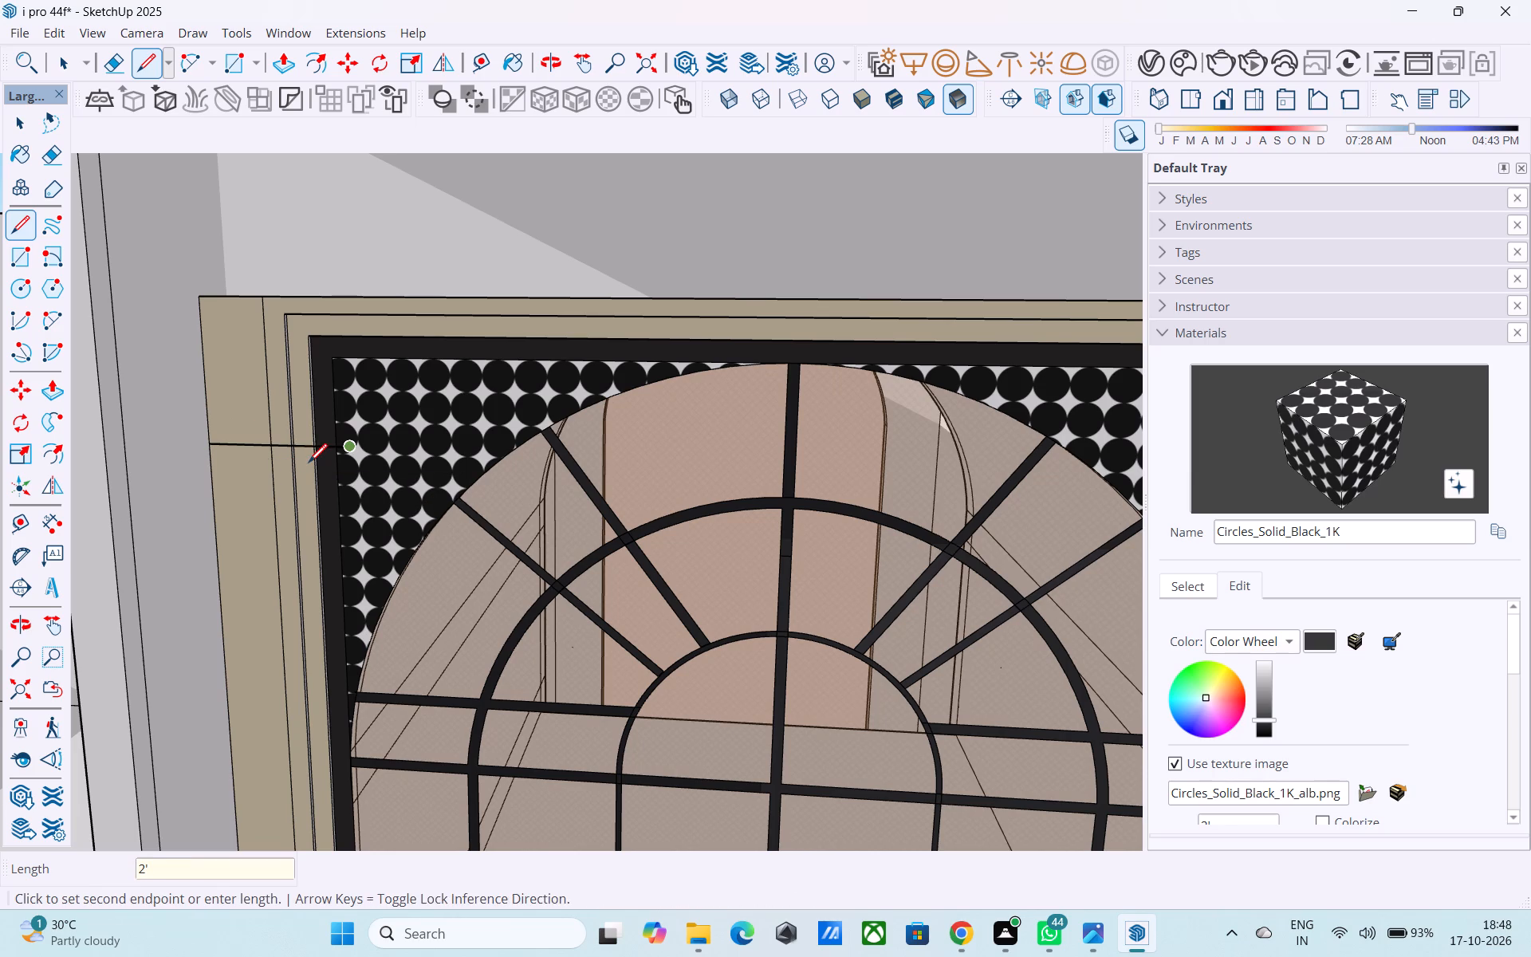
click(337, 296)
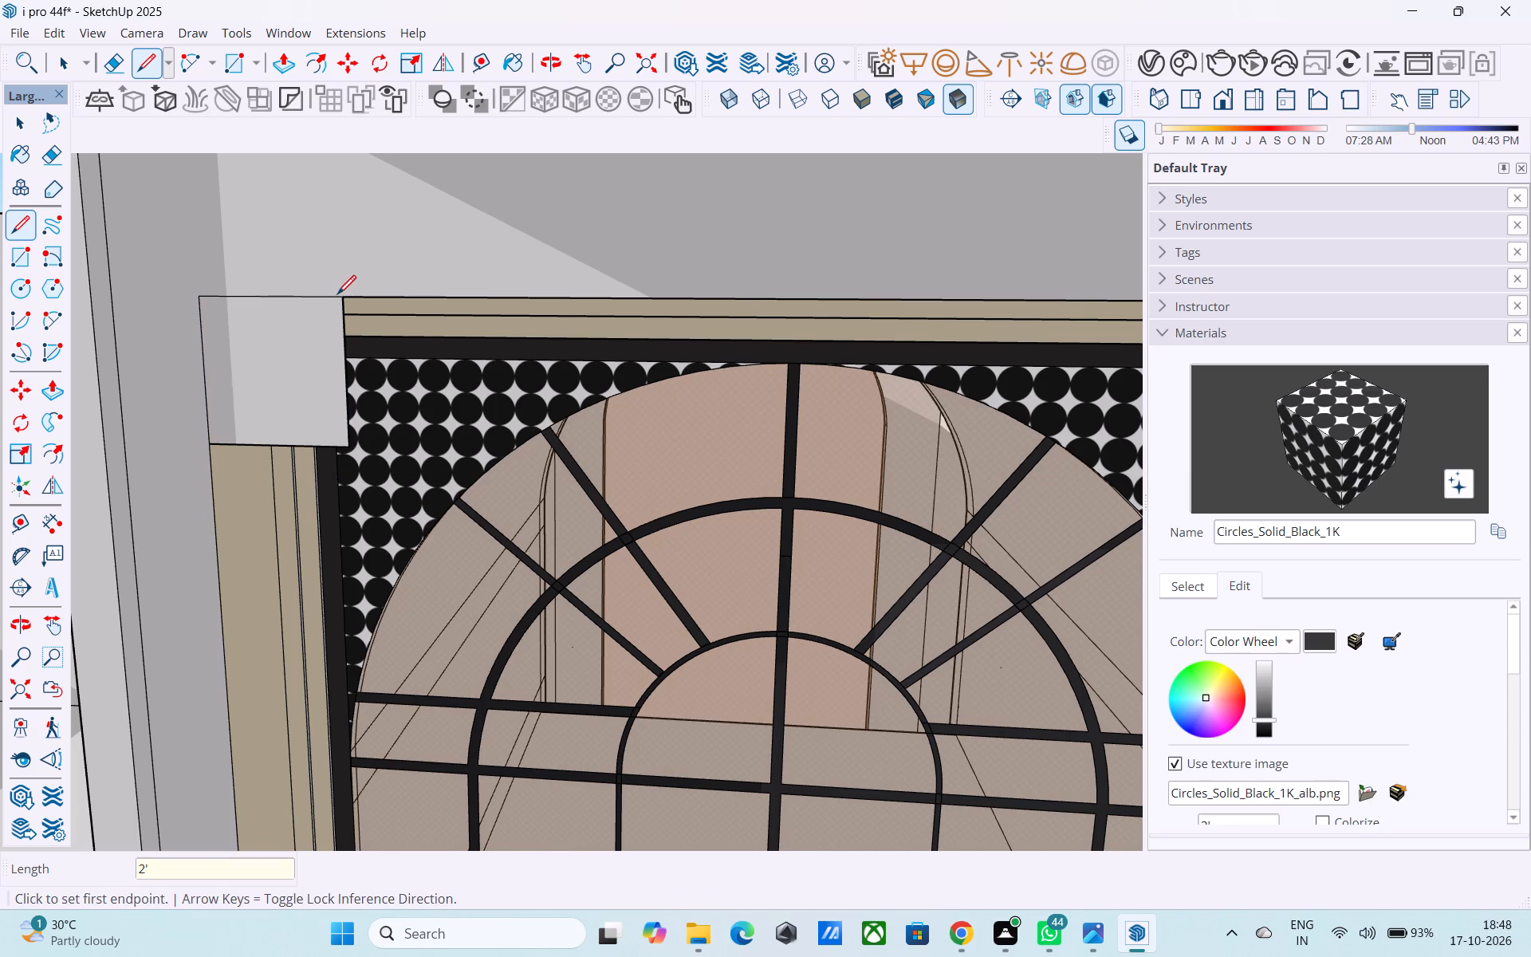
Draw a two-point arc across the upper-left square's outer corner, with a bulge of about 6 3/16".
key(space)
middle_drag(323, 301, 298, 317)
scroll(304, 341, down, 4)
key(a)
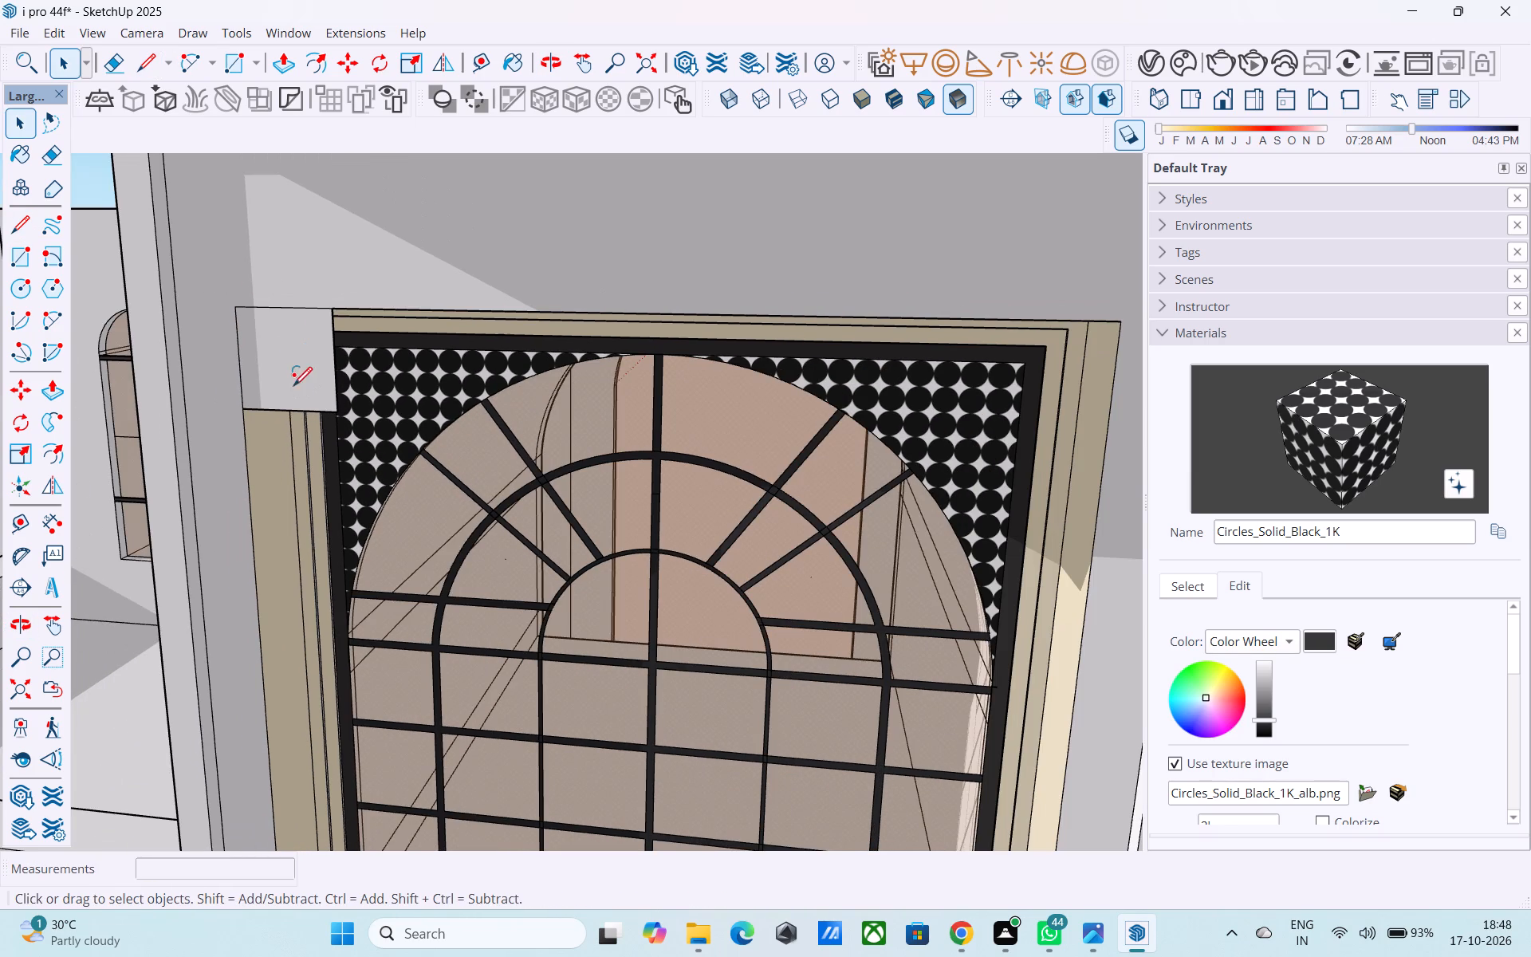
click(244, 412)
click(332, 312)
scroll(278, 331, up, 4)
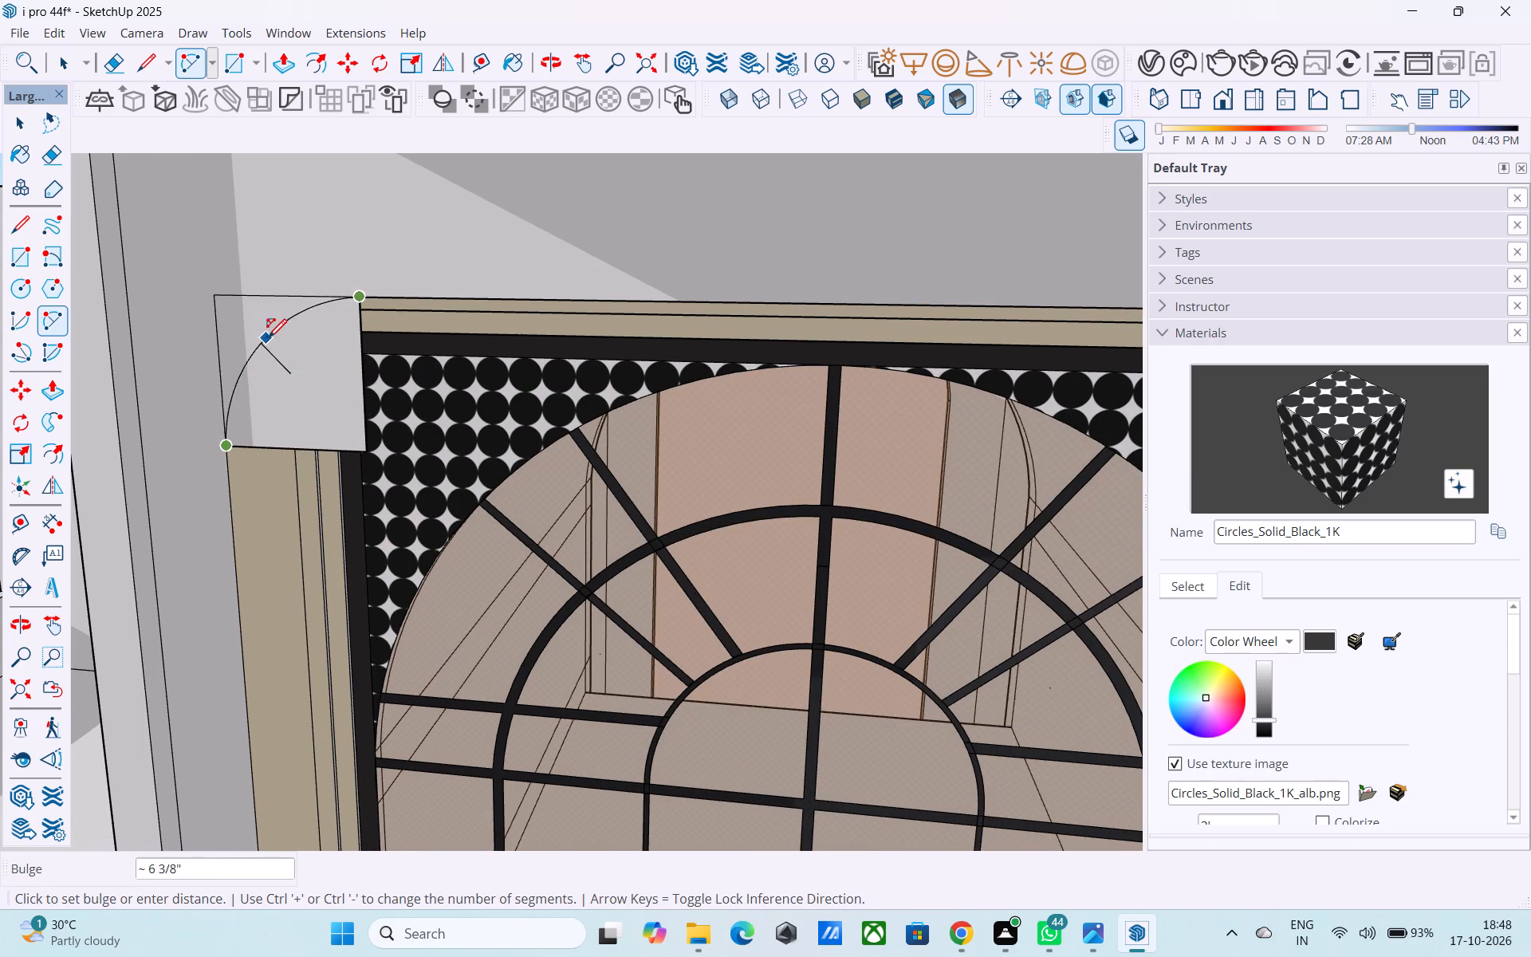
click(269, 339)
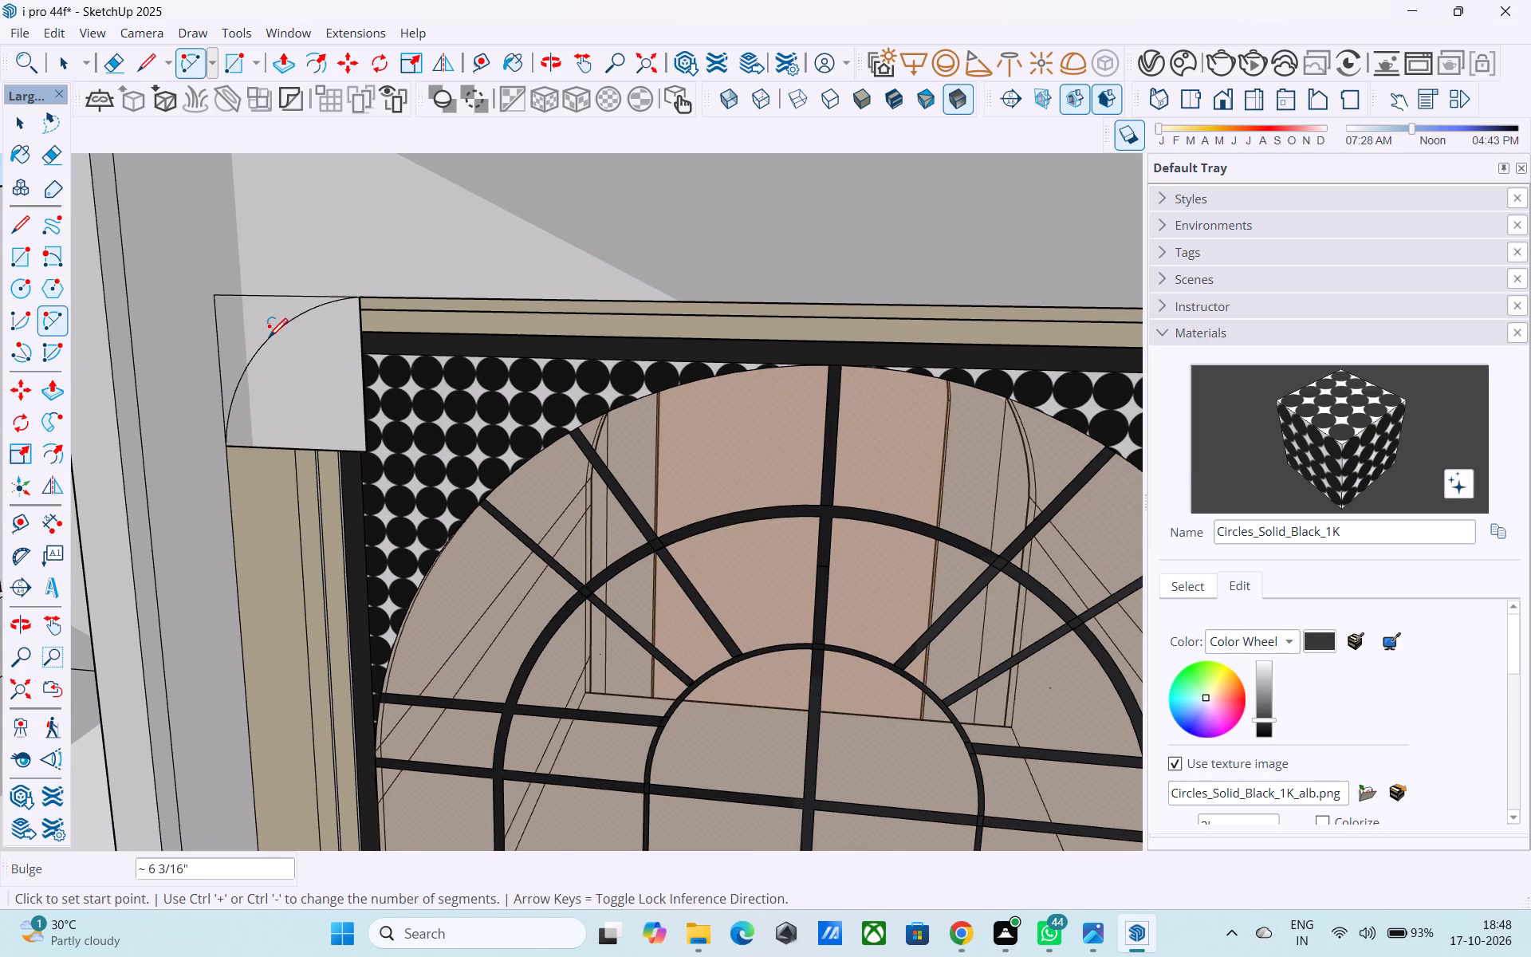
Draw a horizontal line from the upper-left square's lower inner corner across to the opening's opposite side edge.
scroll(269, 339, down, 4)
middle_drag(278, 345, 170, 302)
scroll(223, 338, down, 4)
shift+middle_drag(473, 416, 385, 441)
middle_drag(577, 396, 581, 396)
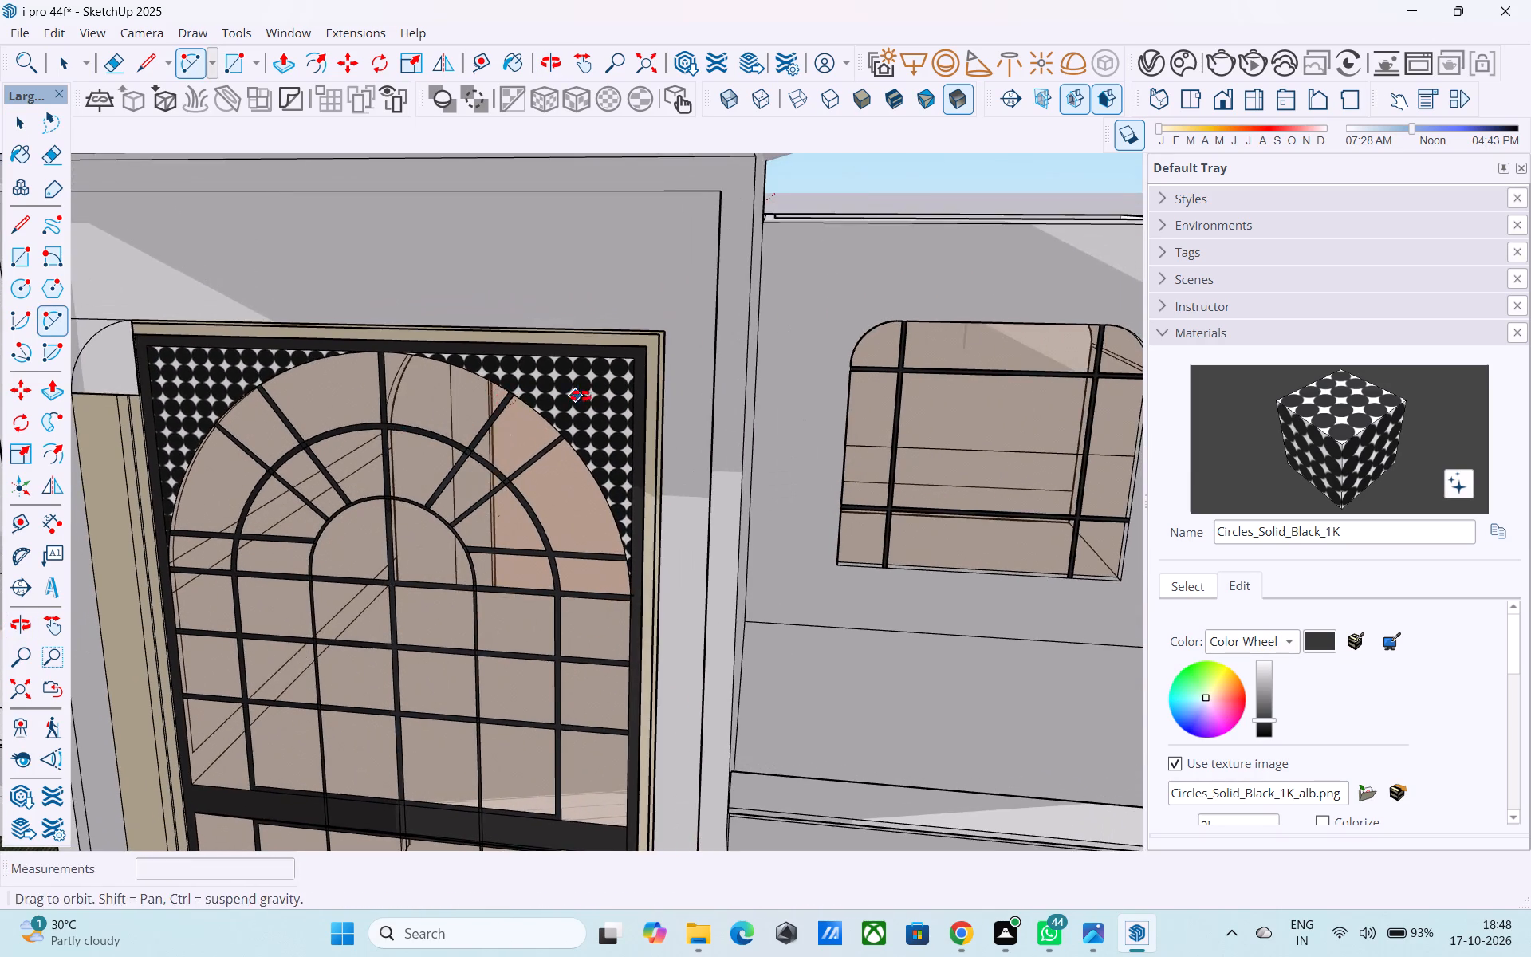
middle_drag(581, 396, 698, 376)
key(space)
key(l)
click(350, 366)
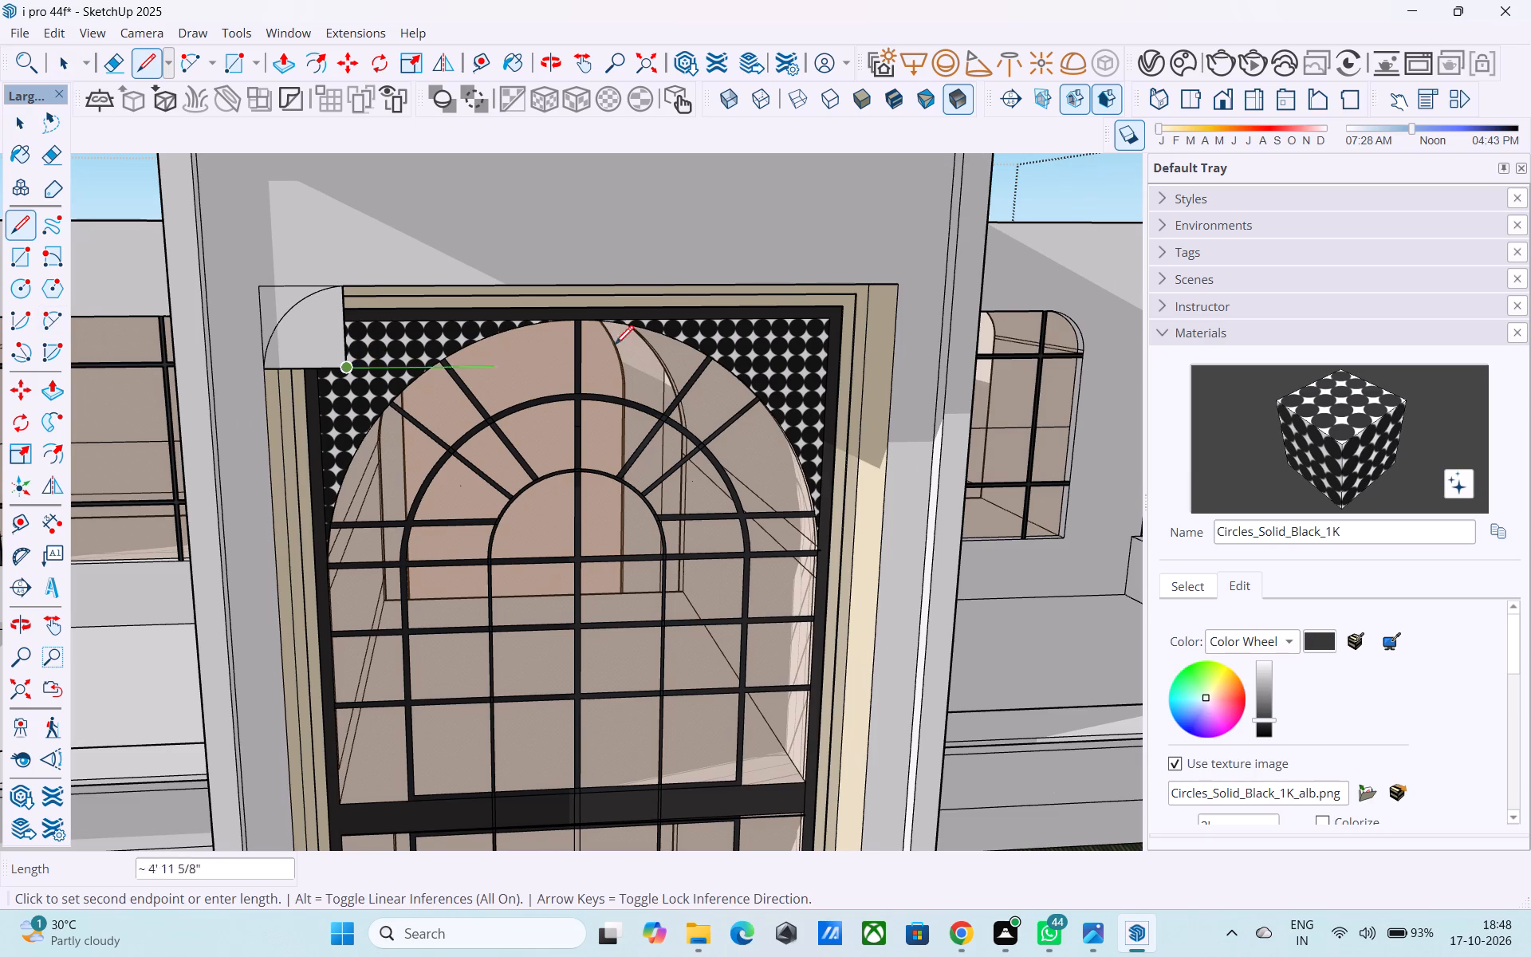
click(898, 360)
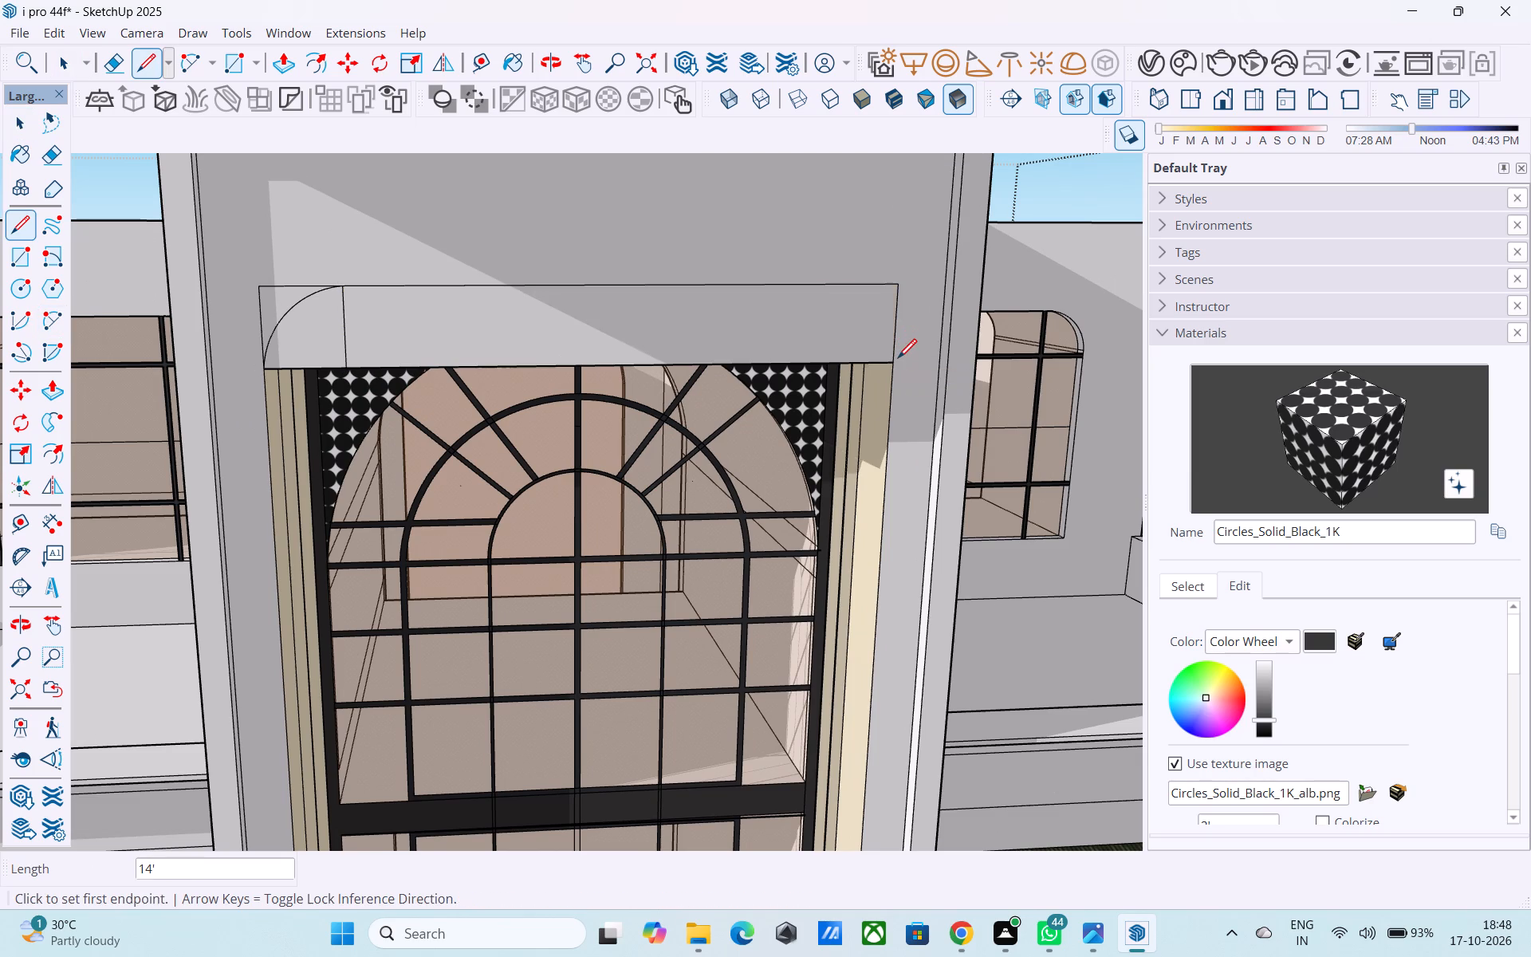
Draw a 2' line along the top edge from the opening's upper-right corner and a vertical down to the horizontal line.
click(899, 287)
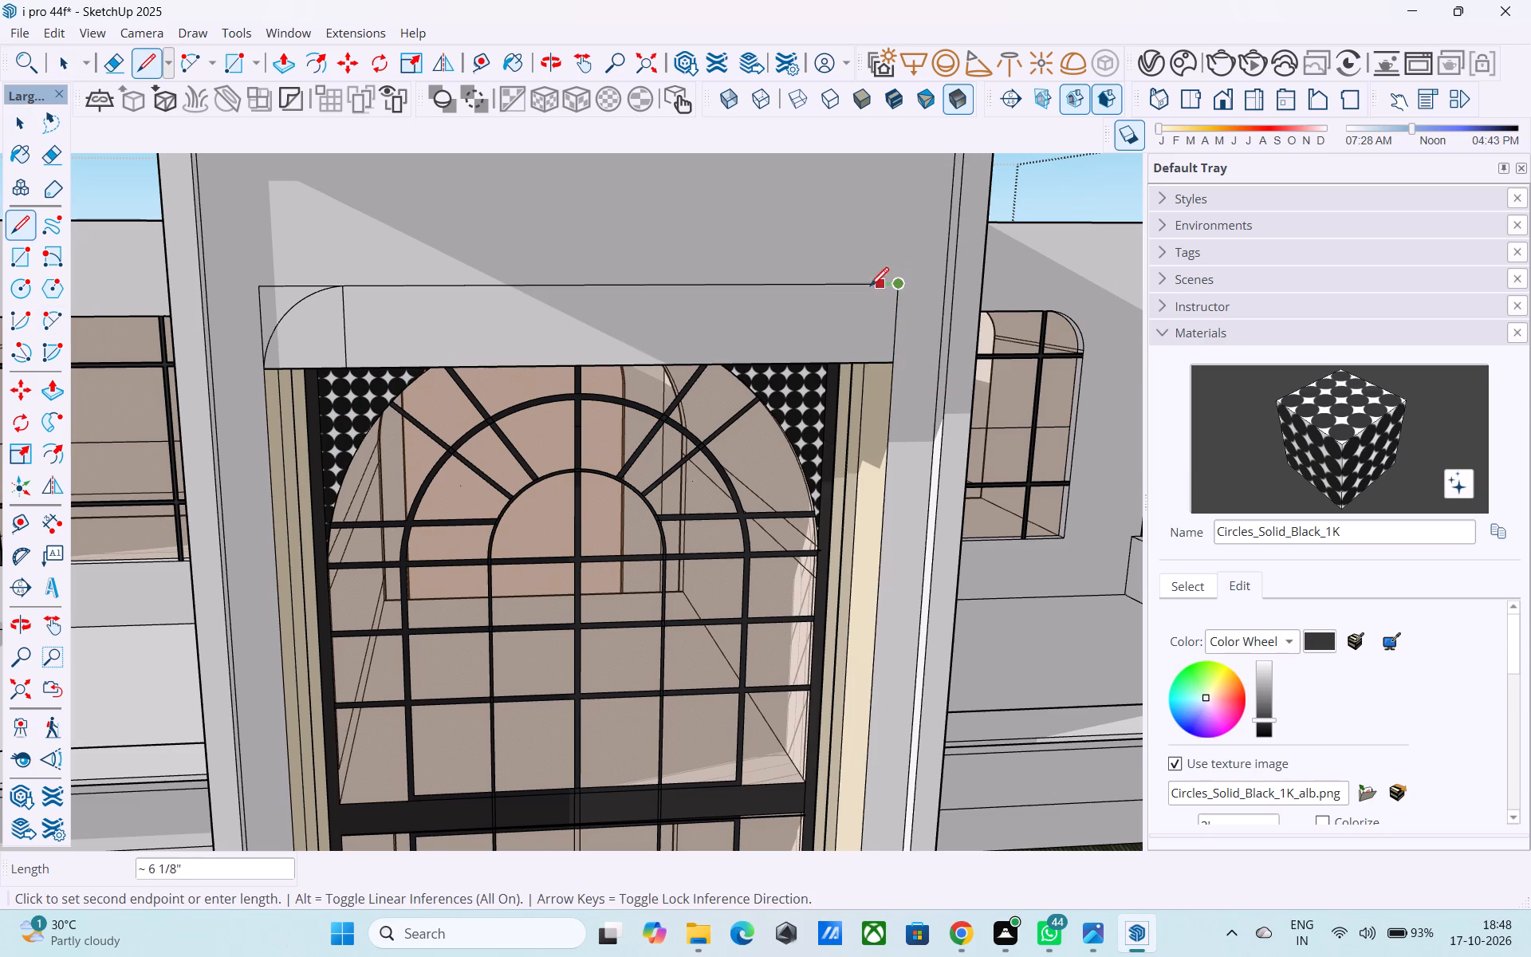
click(816, 288)
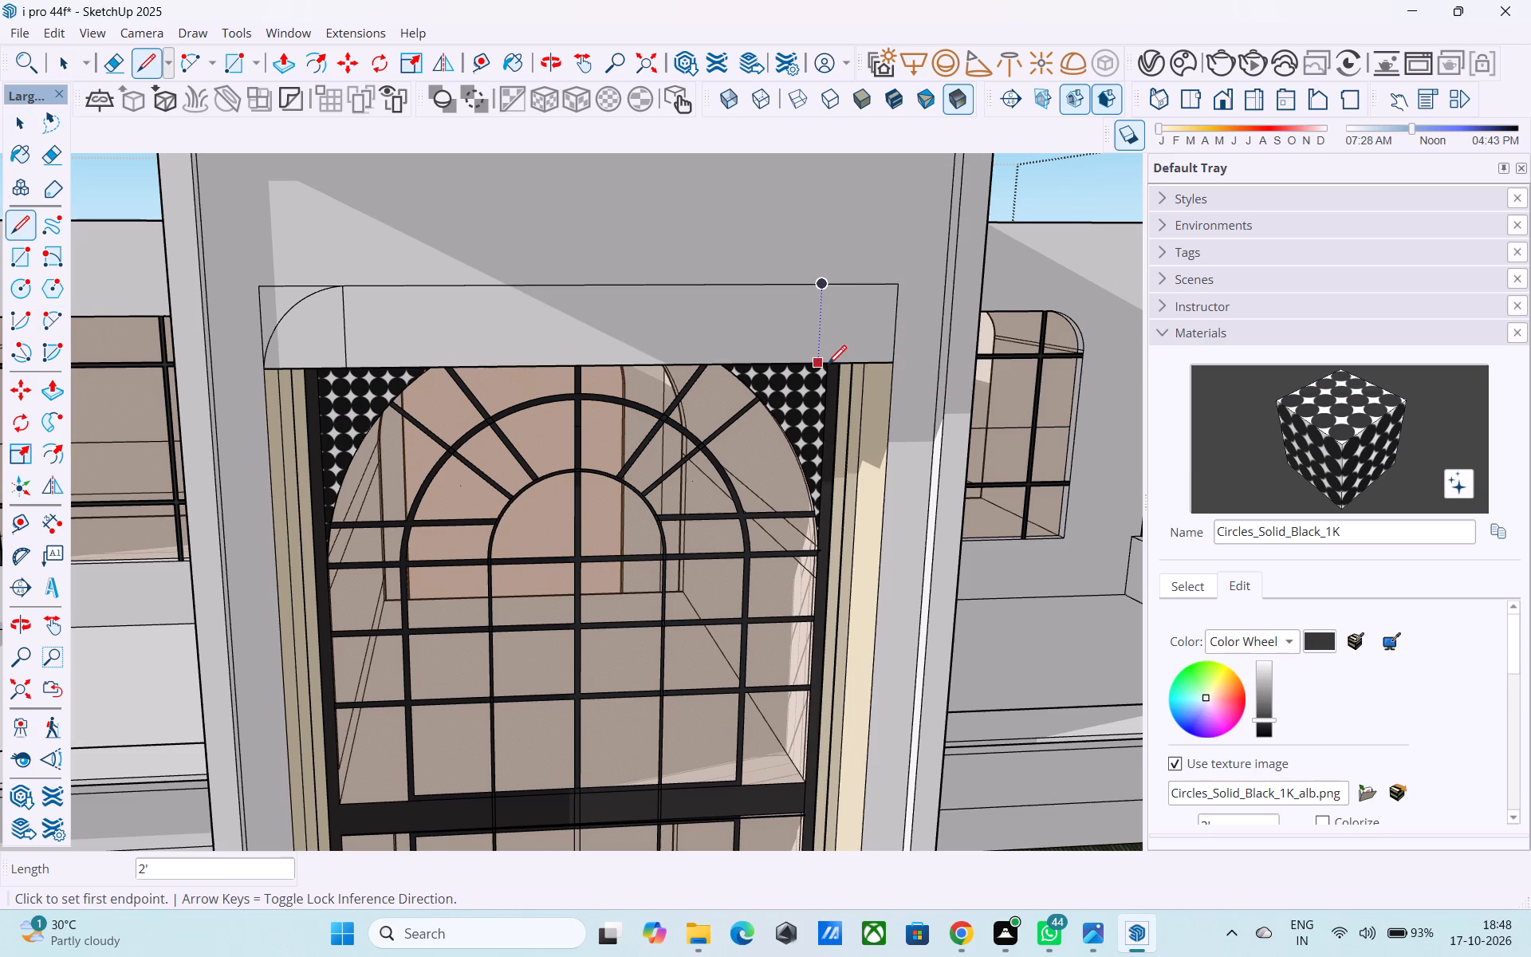
click(828, 366)
click(821, 284)
Draw a two-point arc rounding the opening's upper-right corner between the side edge and the top edge.
key(a)
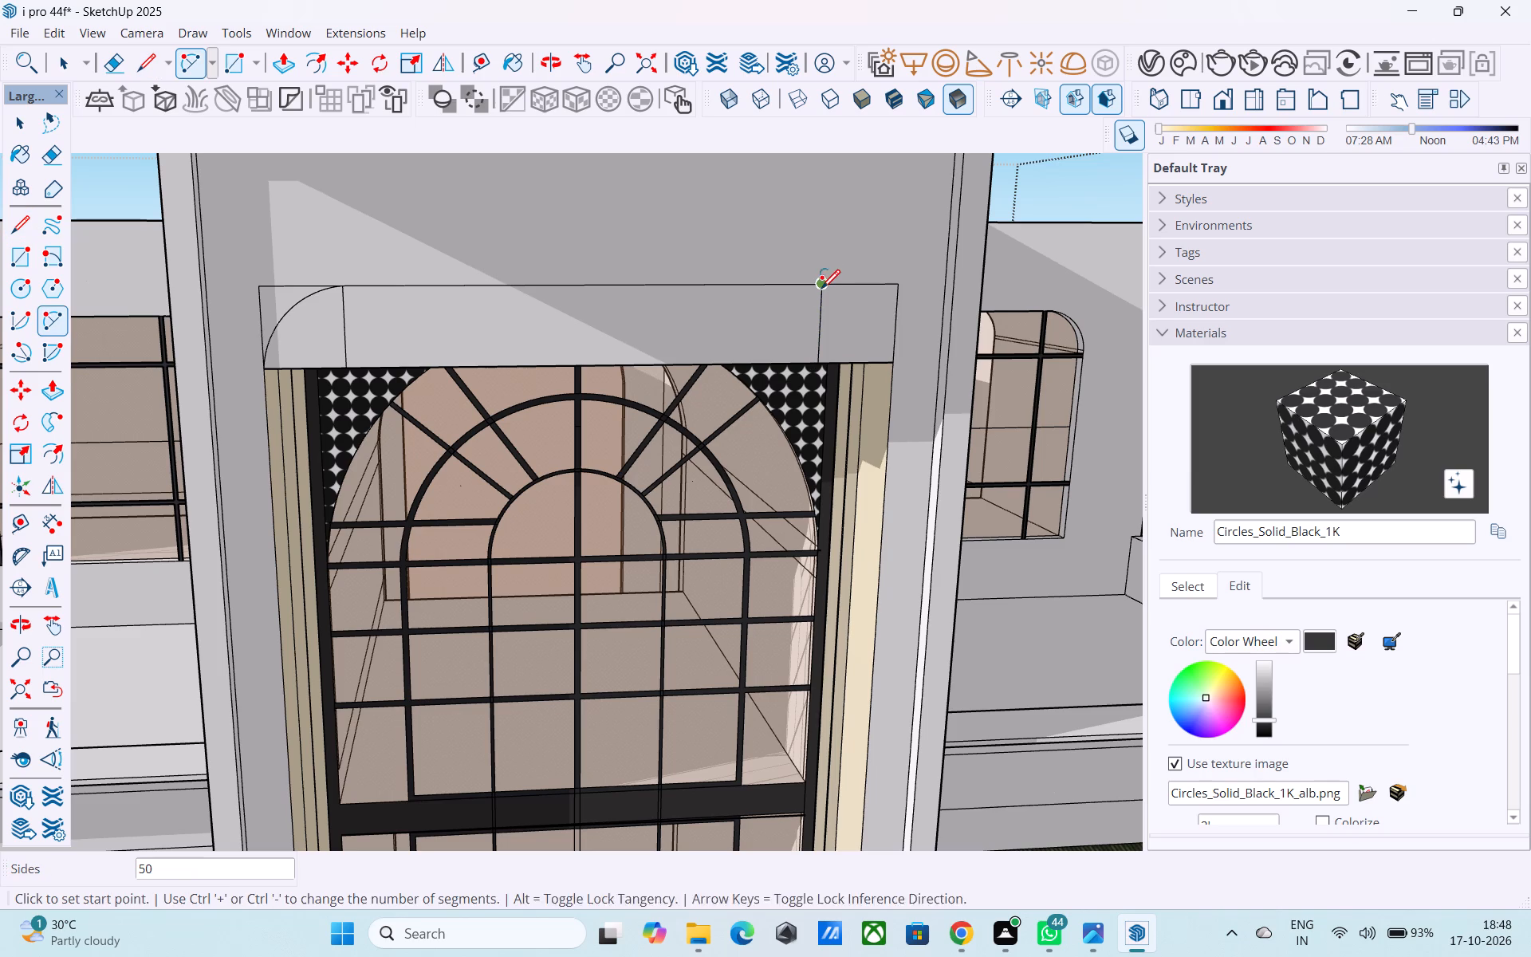
click(891, 362)
click(825, 294)
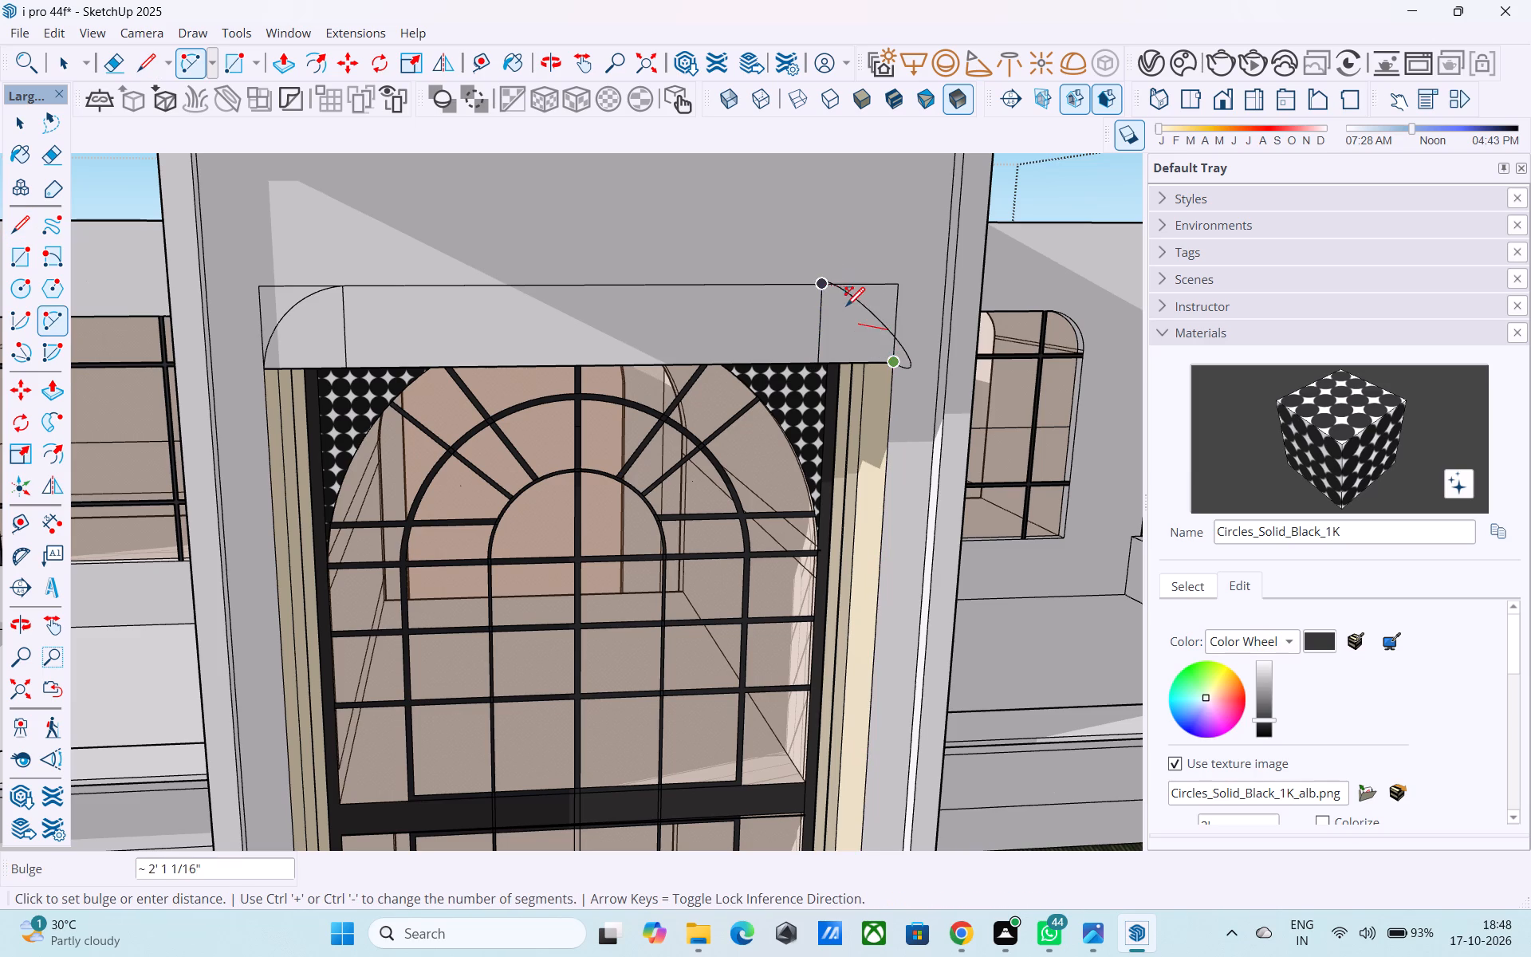
scroll(852, 297, up, 2)
click(852, 297)
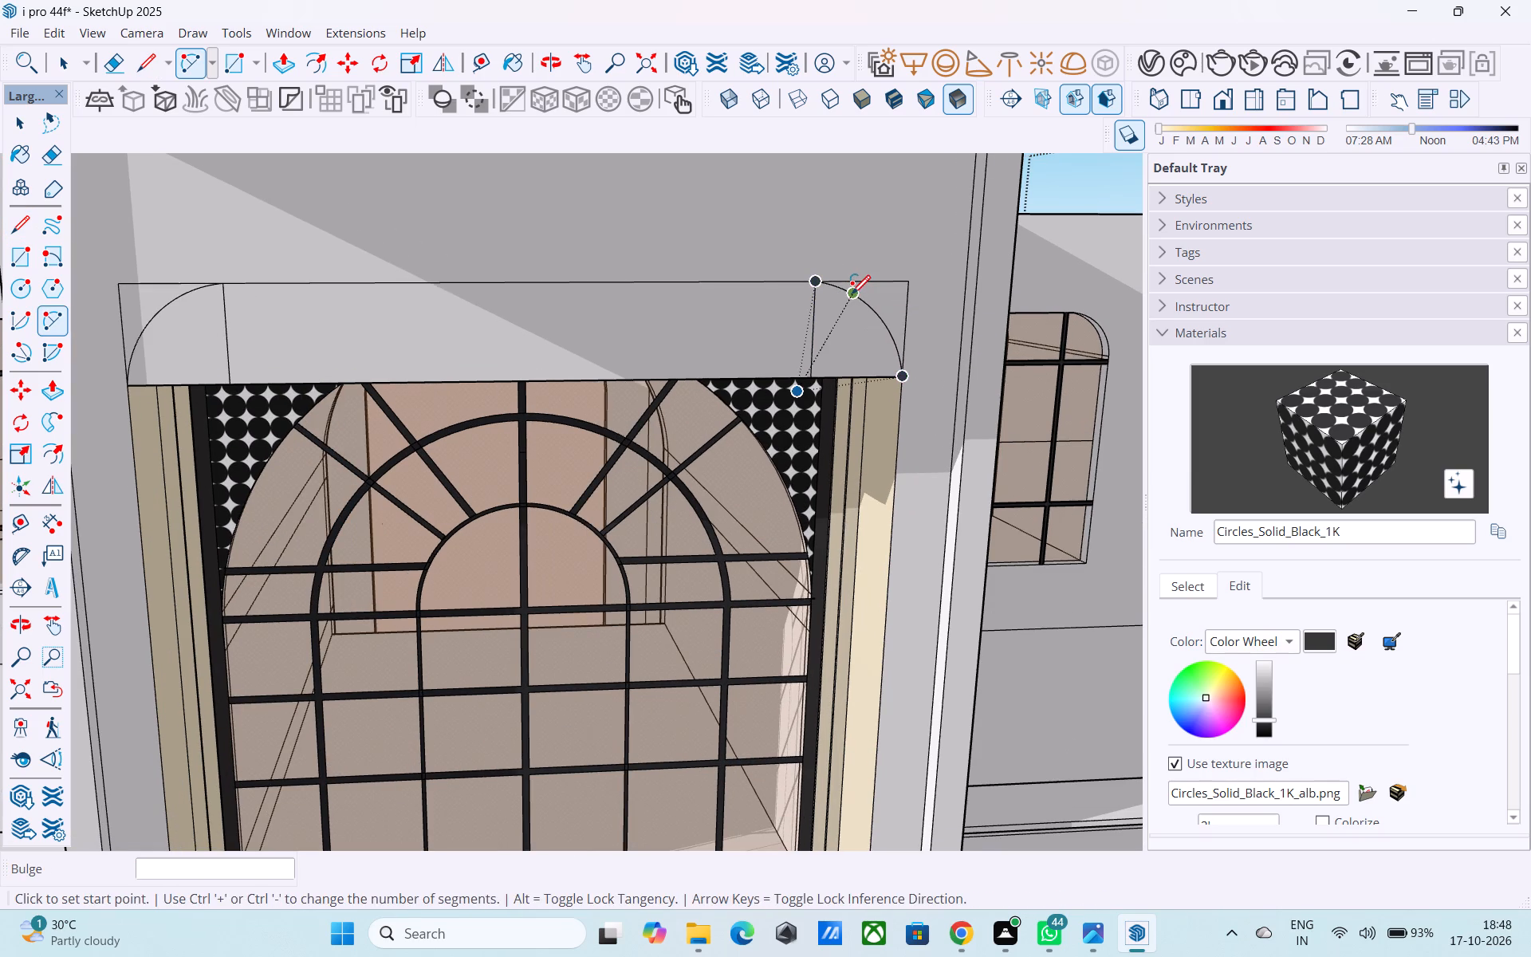
Erase the straight construction lines inside both corner arcs and across the opening, keeping the arcs.
key(e)
drag(831, 323, 781, 337)
click(765, 384)
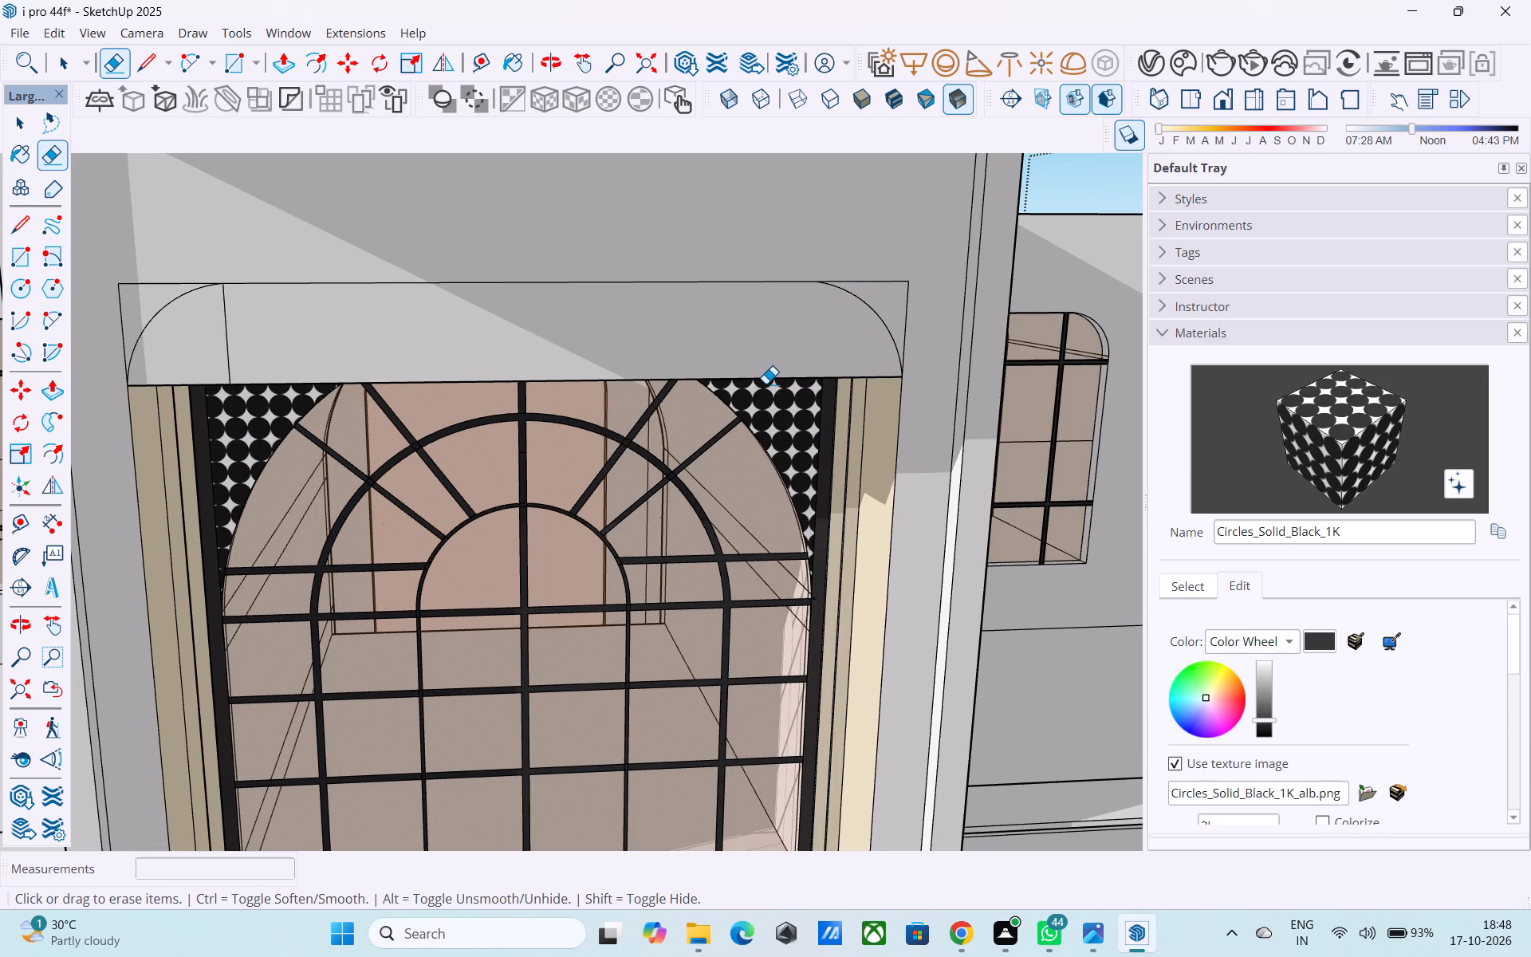
scroll(765, 380, down, 3)
middle_click(765, 380)
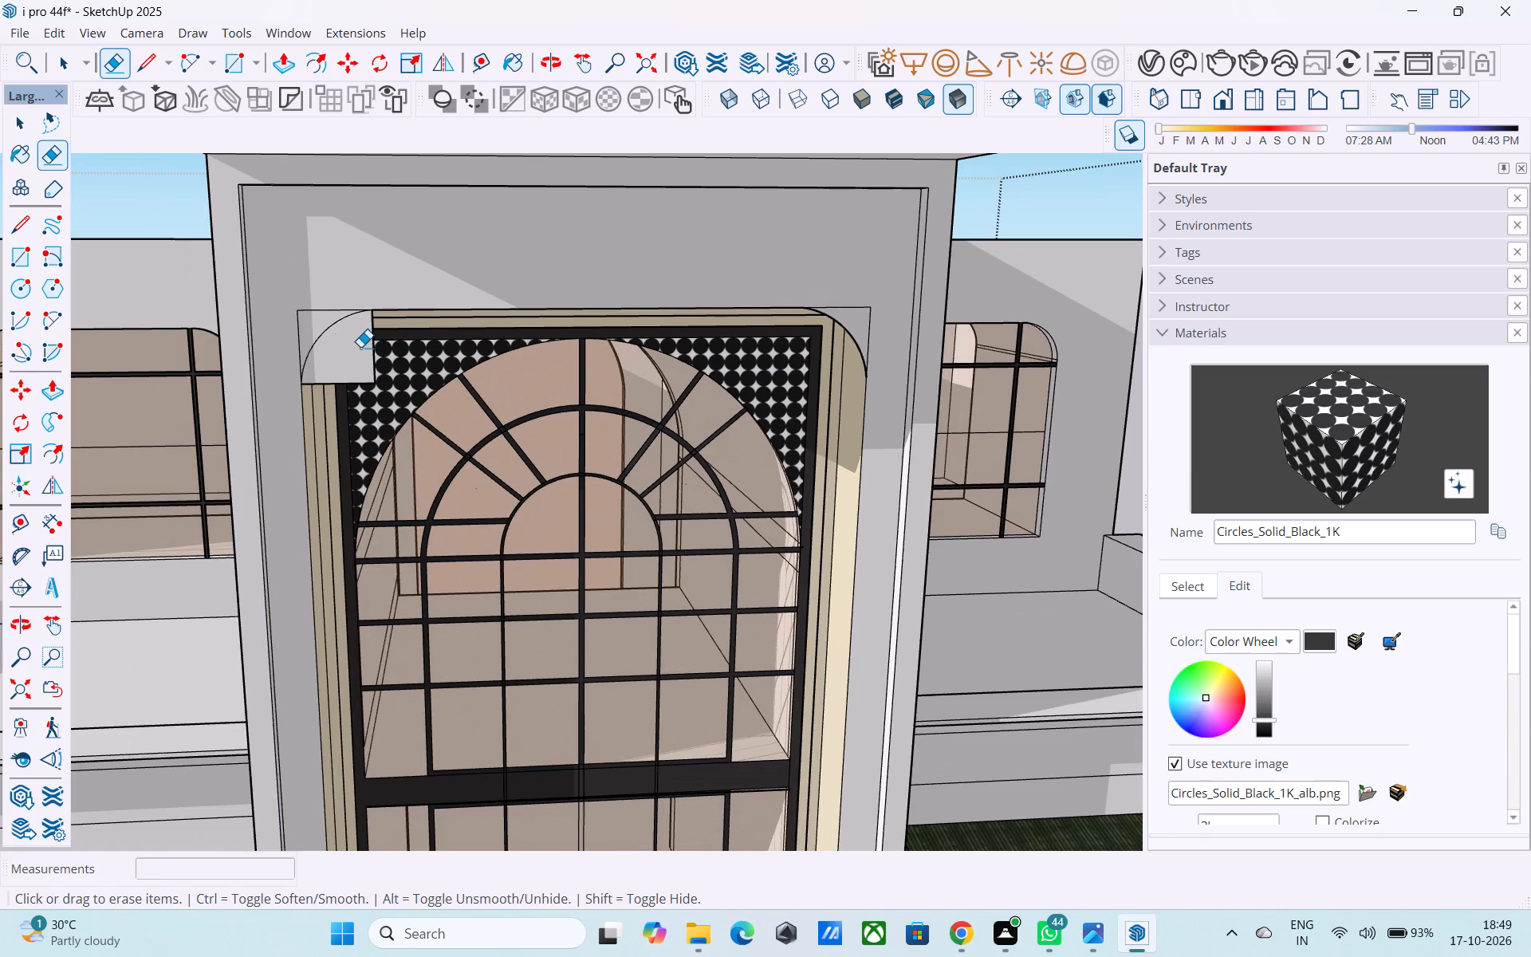
scroll(359, 348, up, 2)
middle_drag(359, 348, 376, 320)
scroll(379, 318, up, 3)
click(386, 335)
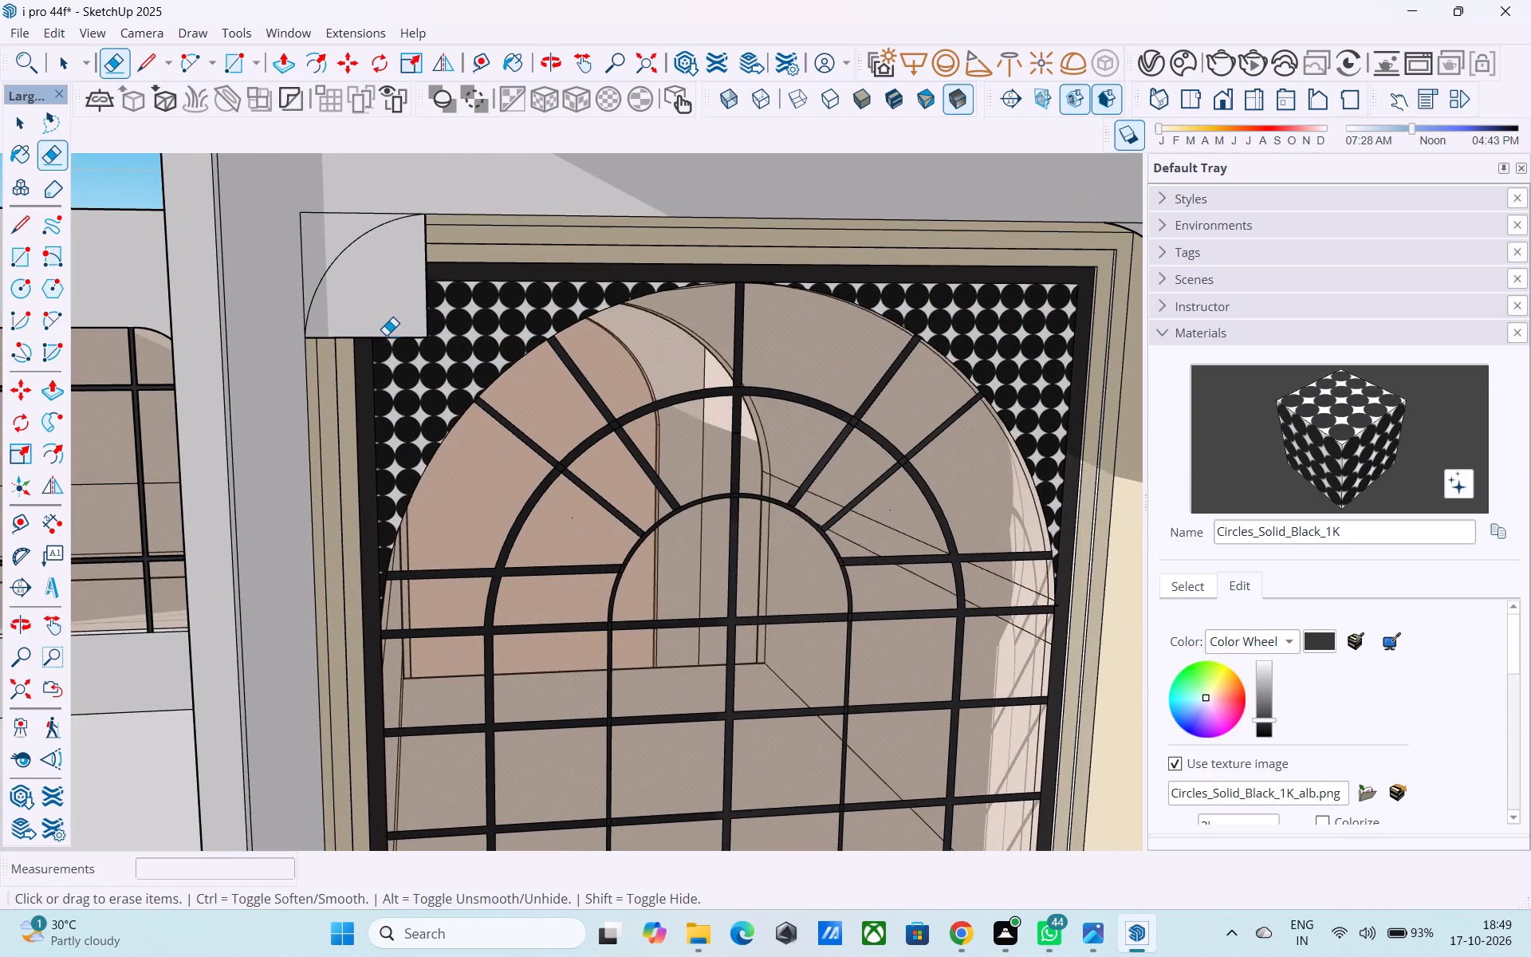
drag(388, 337, 393, 345)
click(393, 340)
drag(420, 274, 425, 274)
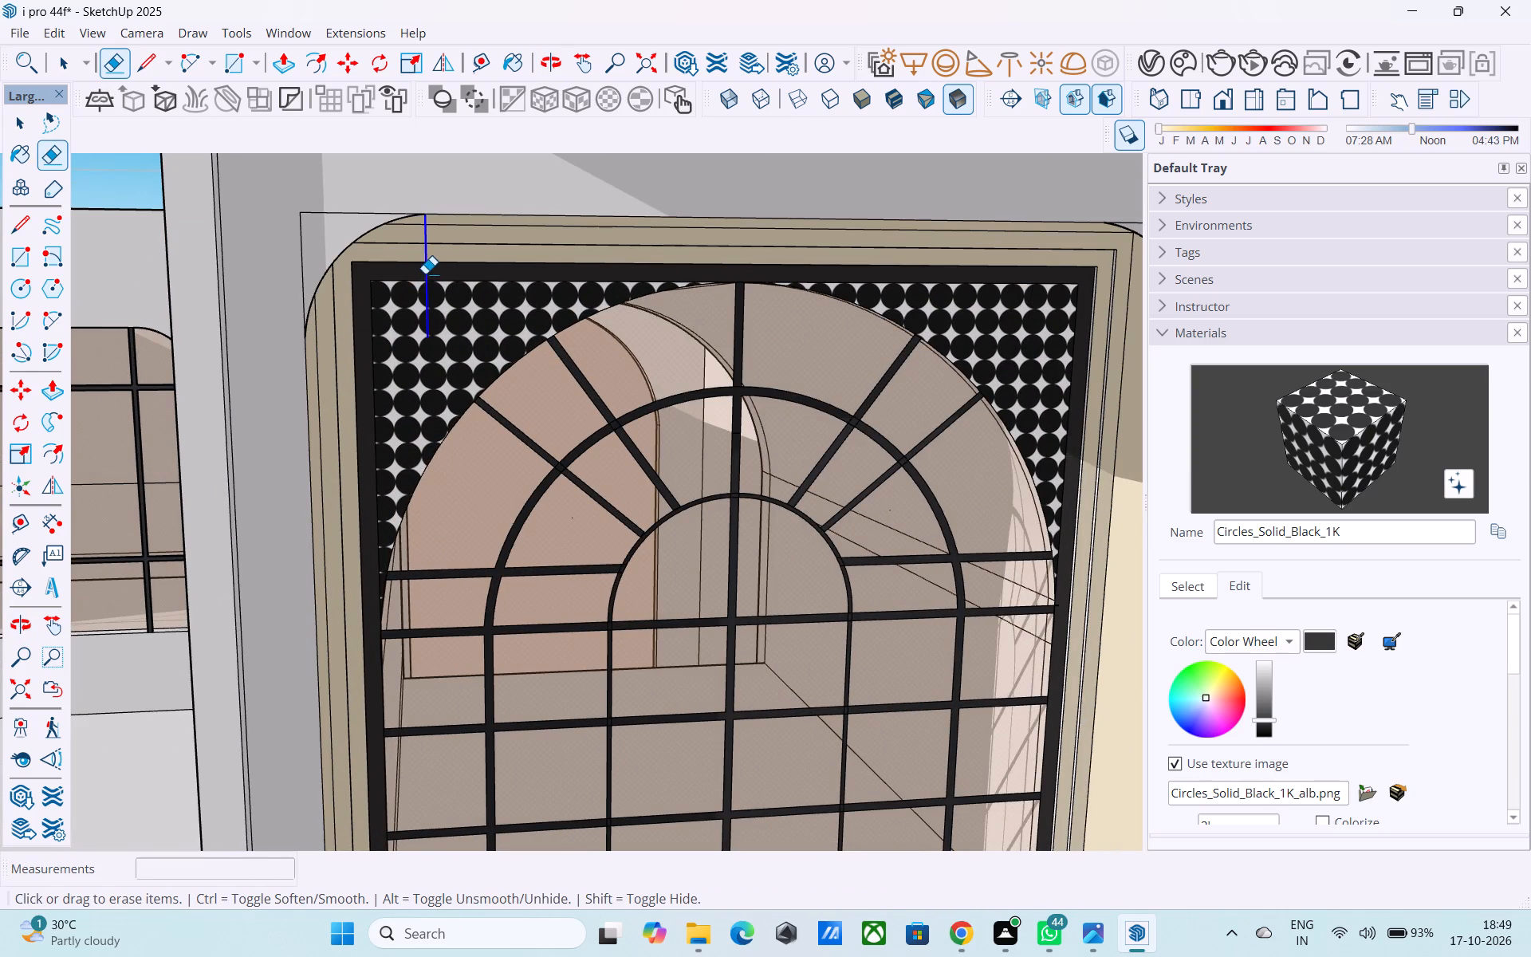
drag(425, 274, 428, 274)
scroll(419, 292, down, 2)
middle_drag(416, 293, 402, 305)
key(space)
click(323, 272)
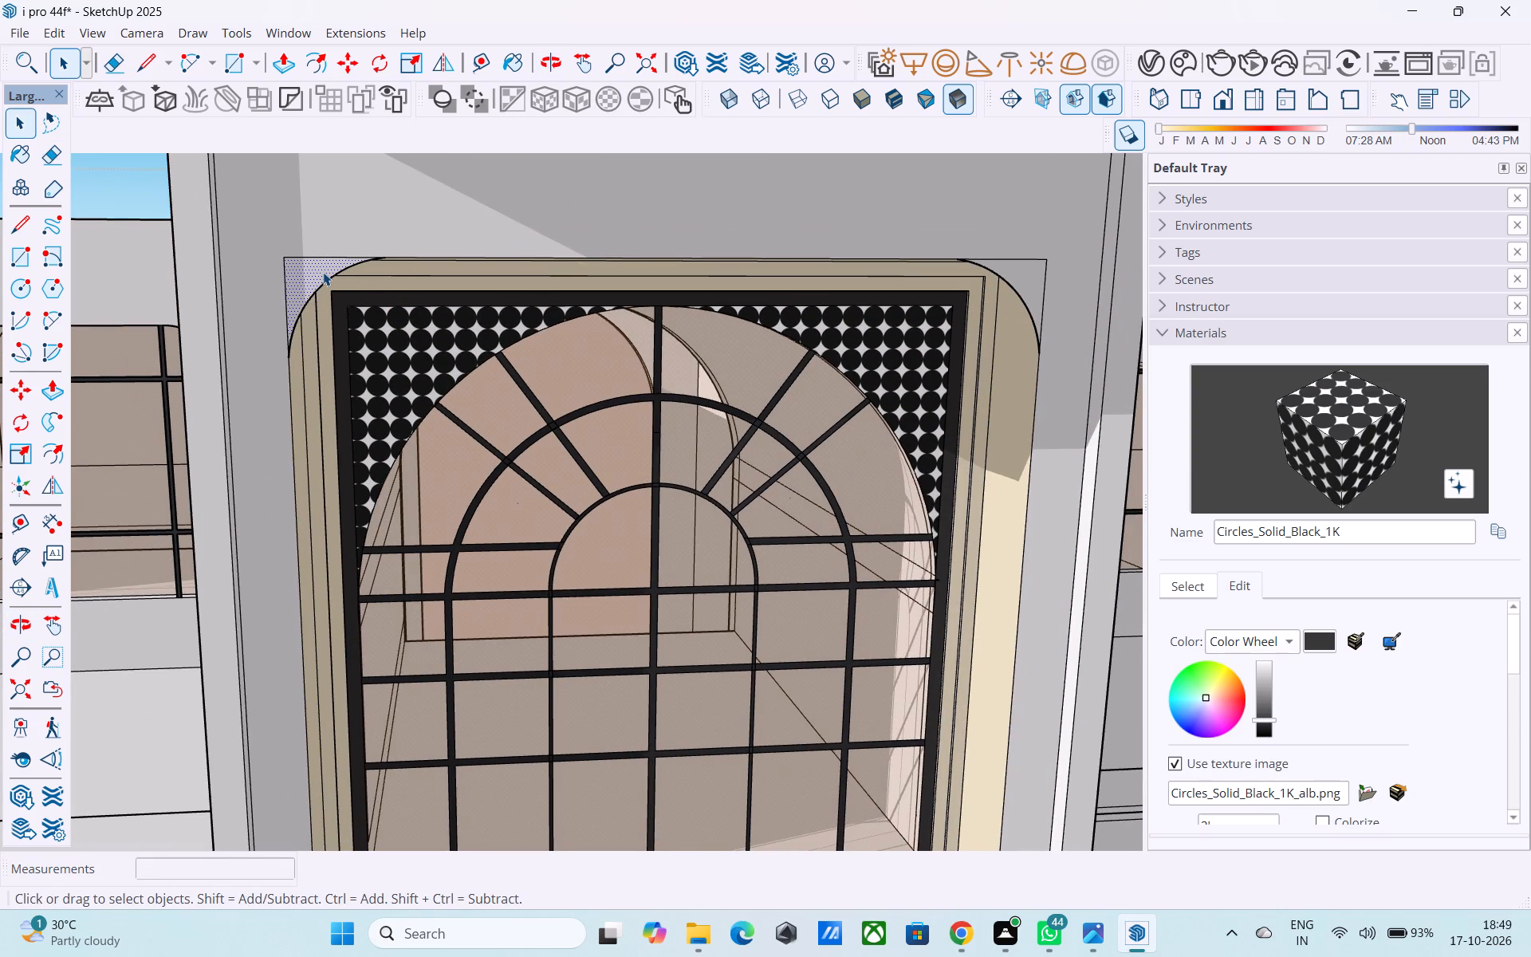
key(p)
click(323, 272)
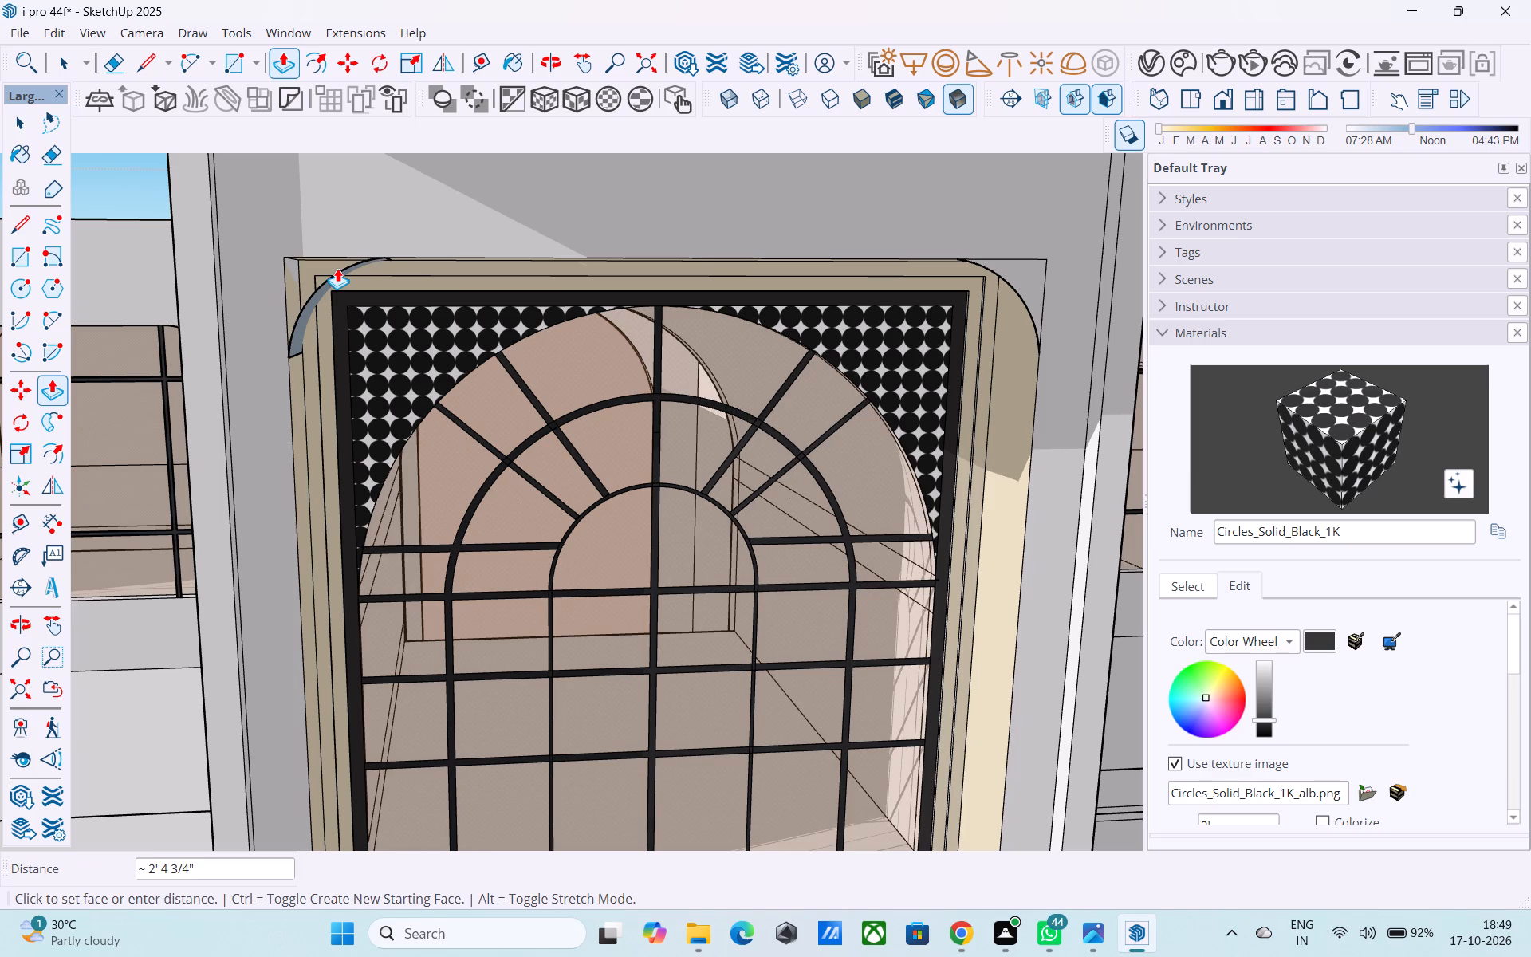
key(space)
Push/Pull the upper-left corner face 2' 1" inward along the depth of the opening.
scroll(338, 269, down, 16)
middle_drag(465, 430, 329, 420)
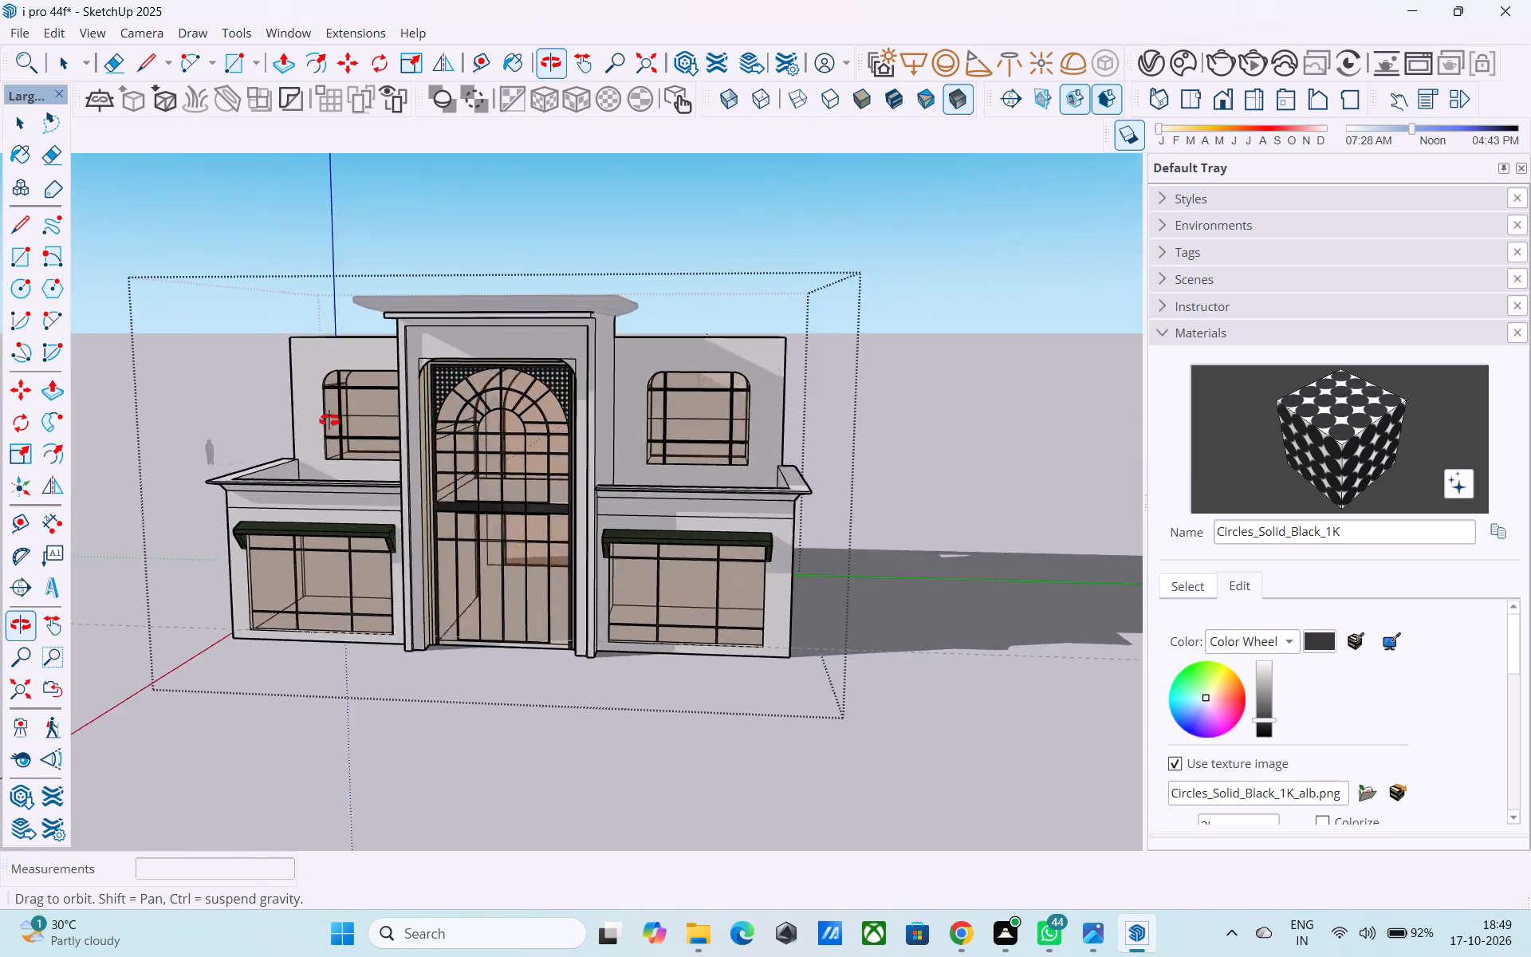
middle_drag(329, 420, 128, 449)
scroll(581, 408, up, 5)
shift+middle_drag(409, 365, 401, 318)
scroll(402, 349, up, 3)
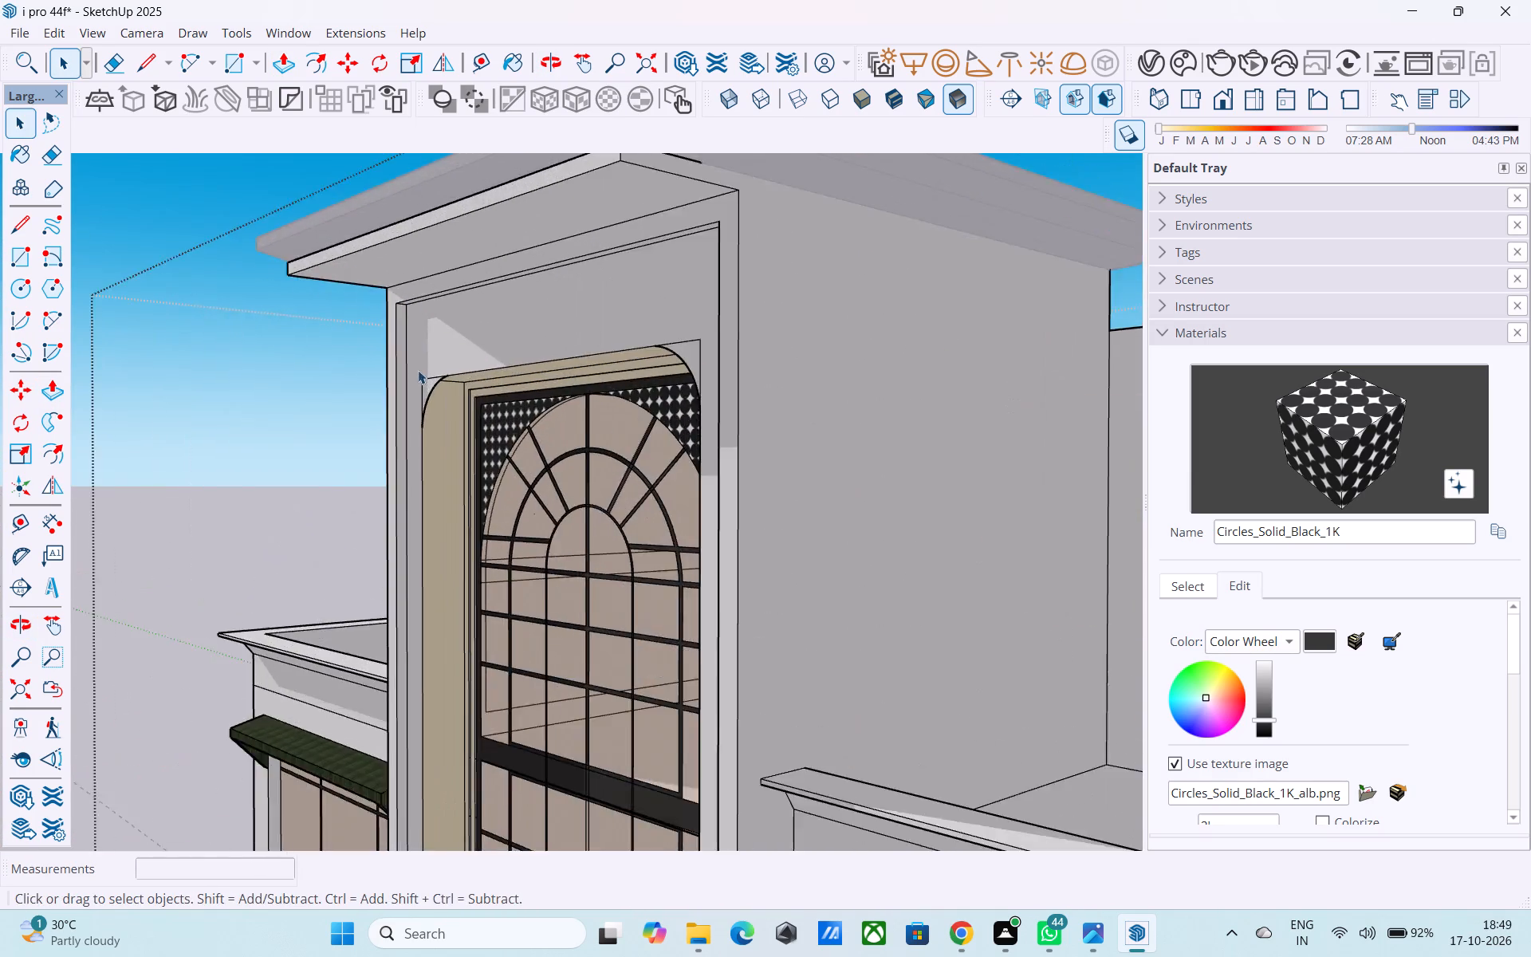
scroll(418, 370, up, 11)
middle_drag(433, 397, 399, 393)
shift+scroll(290, 388, up, 4)
shift+middle_drag(332, 400, 251, 381)
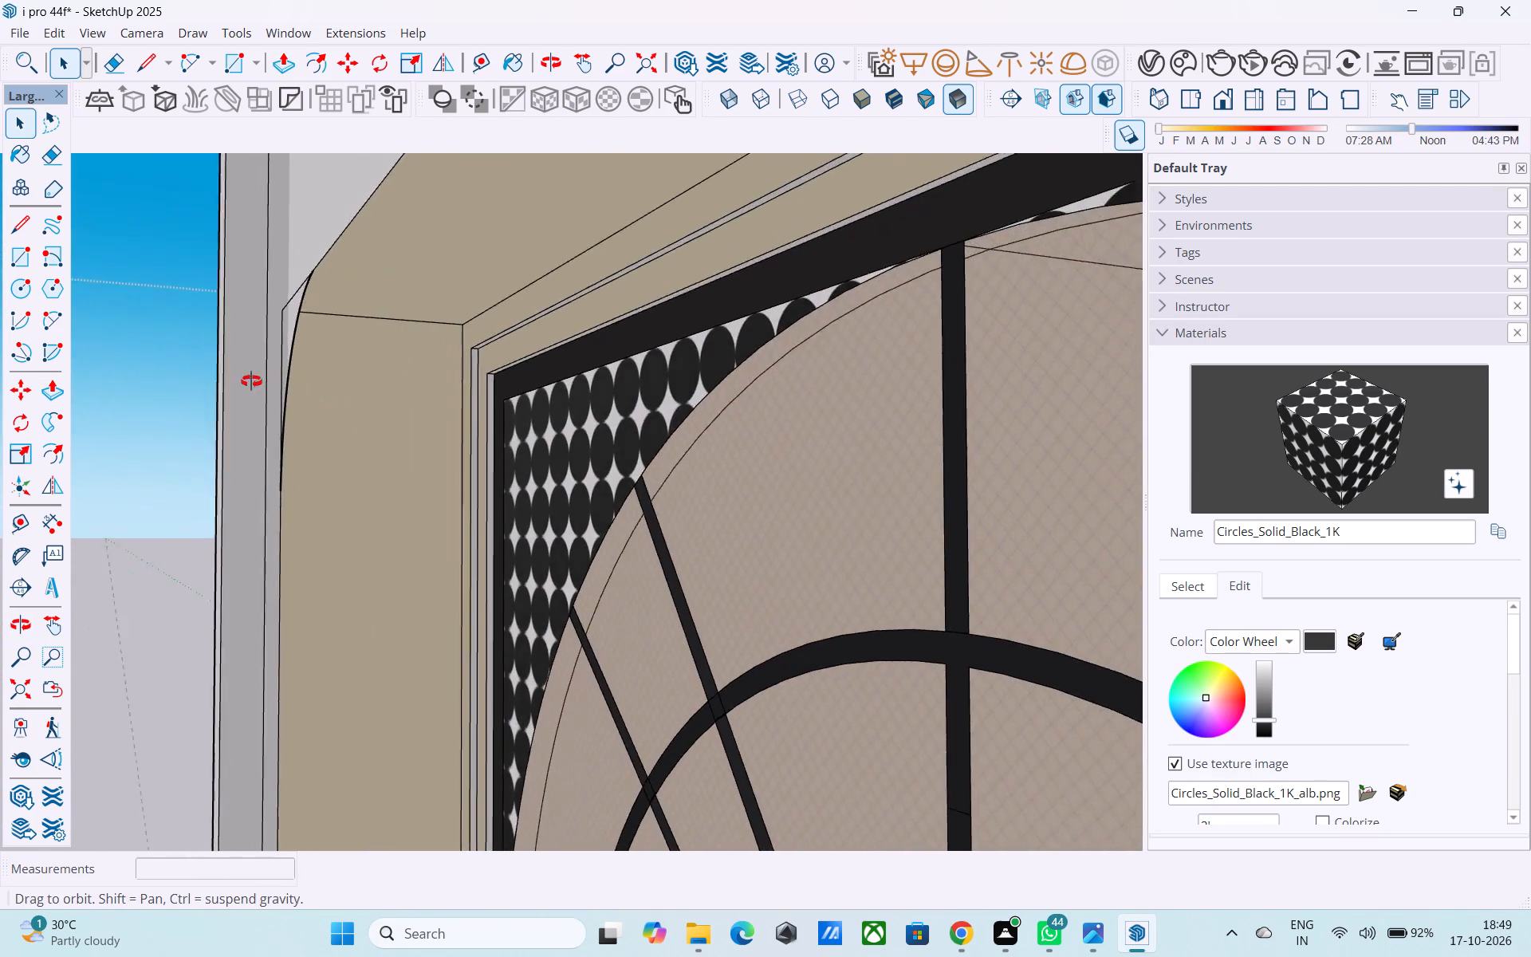
shift+middle_drag(251, 381, 202, 375)
middle_drag(313, 353, 279, 359)
scroll(287, 365, up, 7)
click(279, 323)
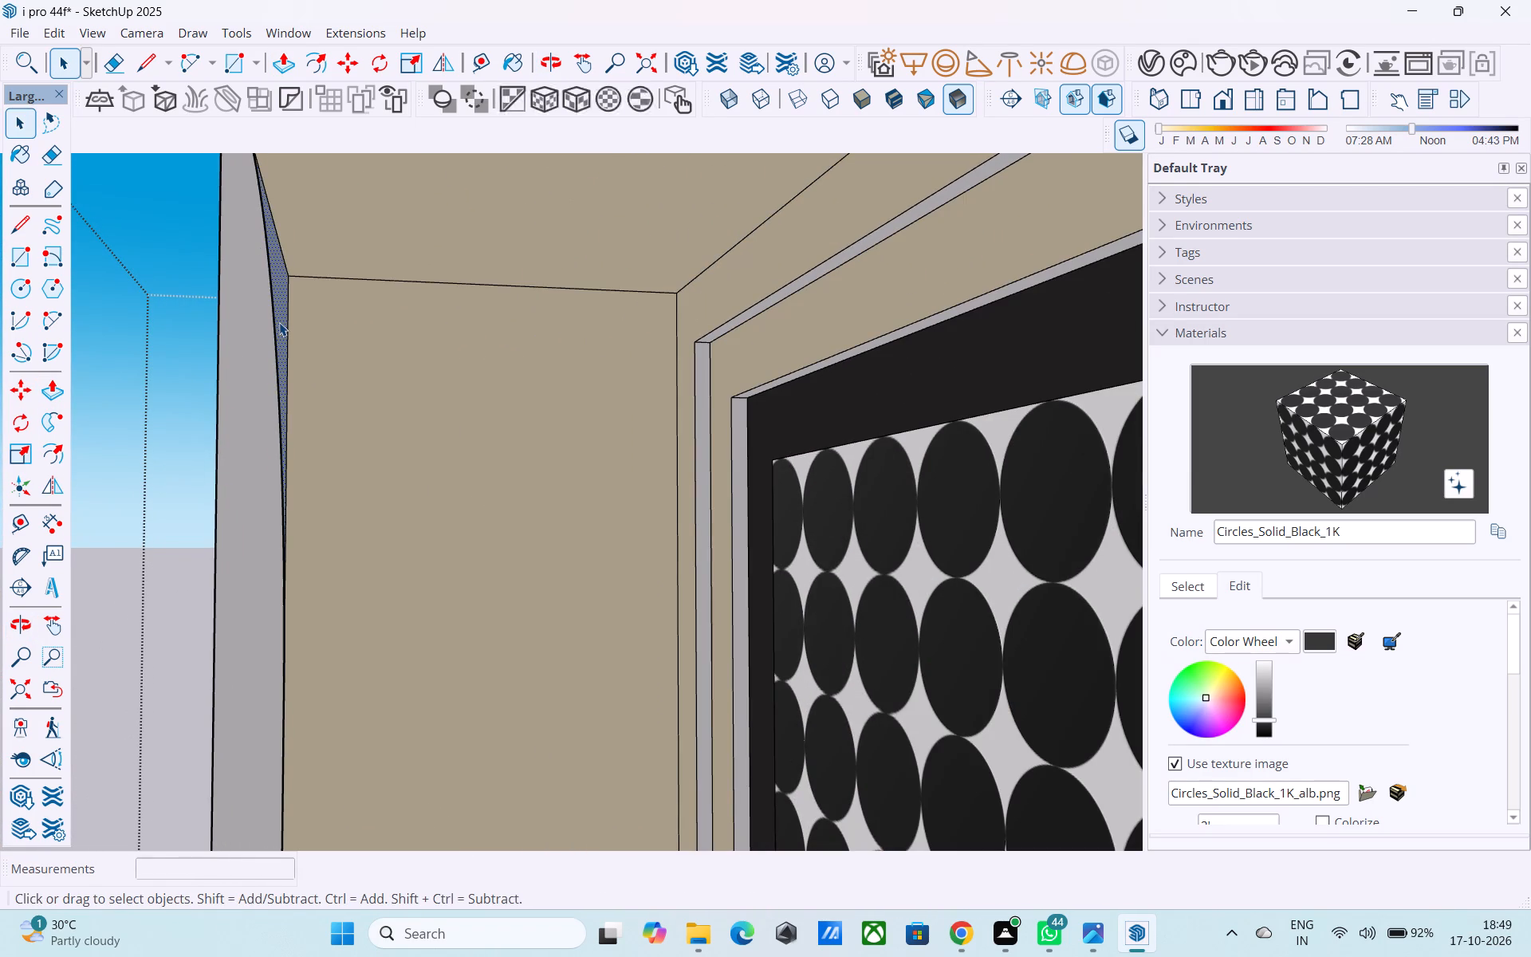
key(p)
click(279, 322)
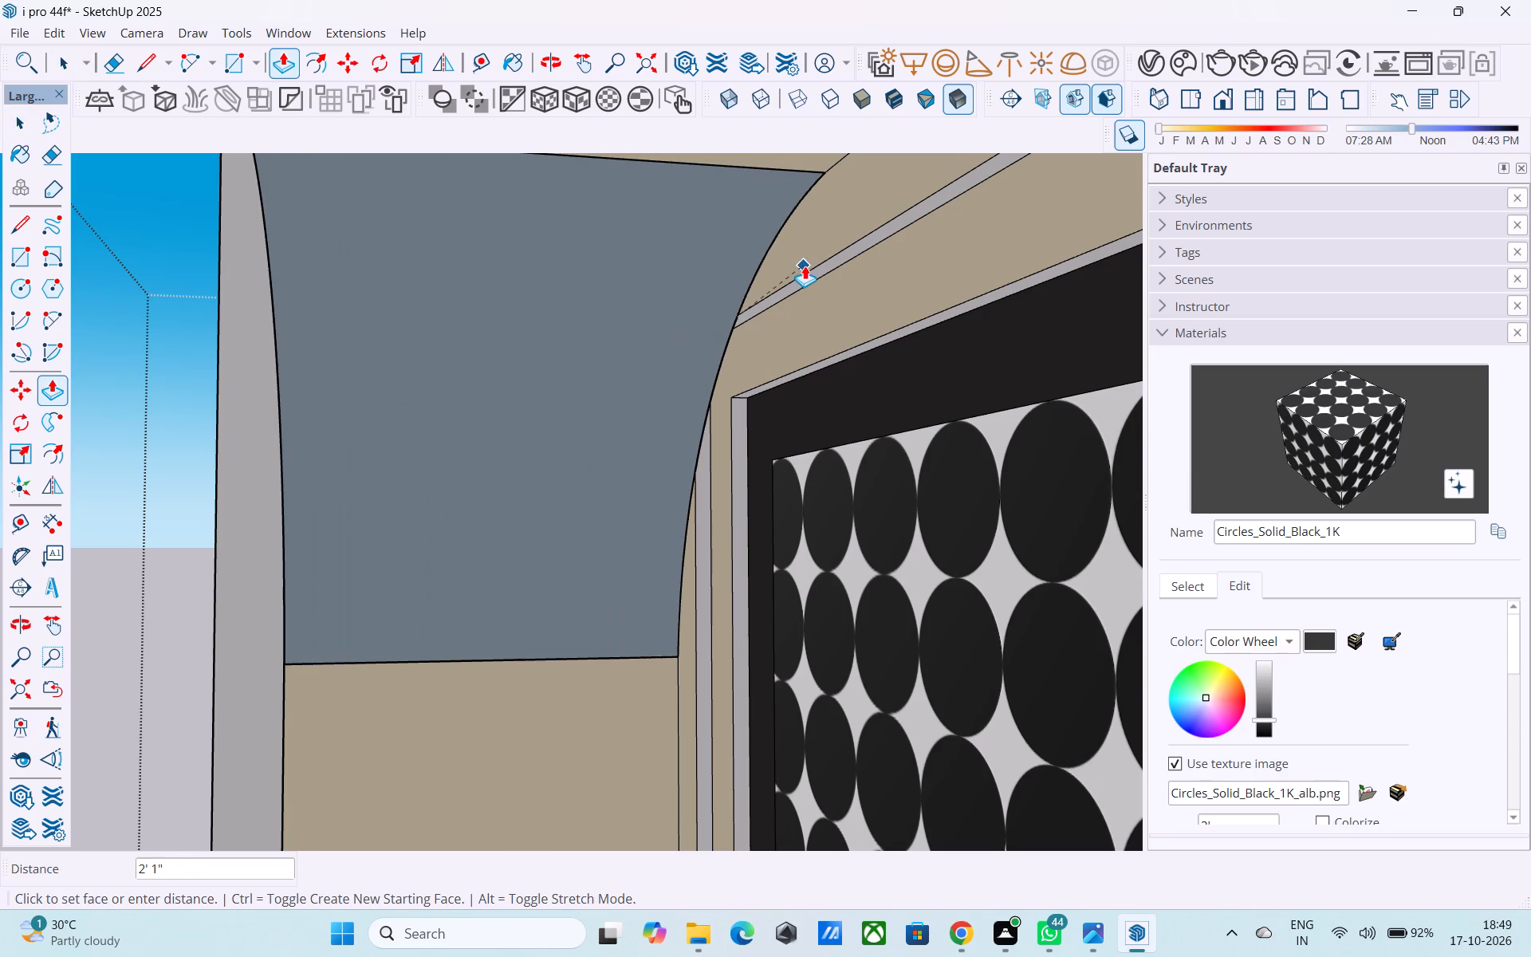
click(805, 266)
Push/Pull the upper-right corner face inward to the window frame in two stages, the second about 1' 10 13/16".
middle_drag(806, 266, 1049, 349)
scroll(1061, 356, down, 13)
middle_drag(803, 429, 592, 387)
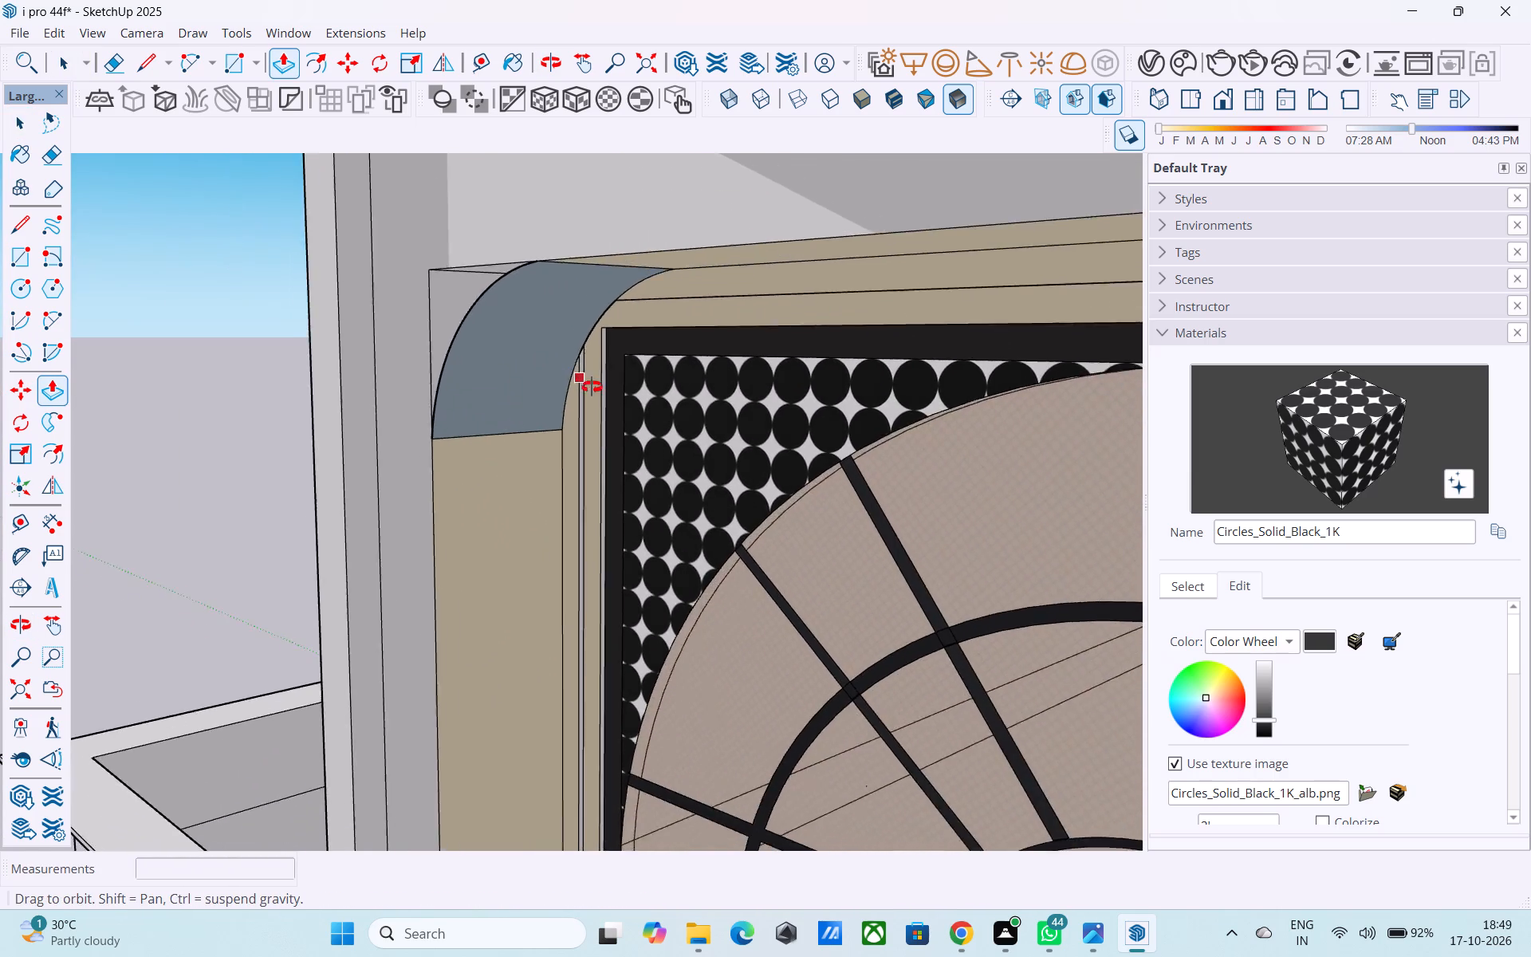
middle_drag(592, 387, 865, 395)
scroll(815, 390, down, 9)
shift+middle_drag(814, 431, 543, 234)
scroll(566, 307, down, 10)
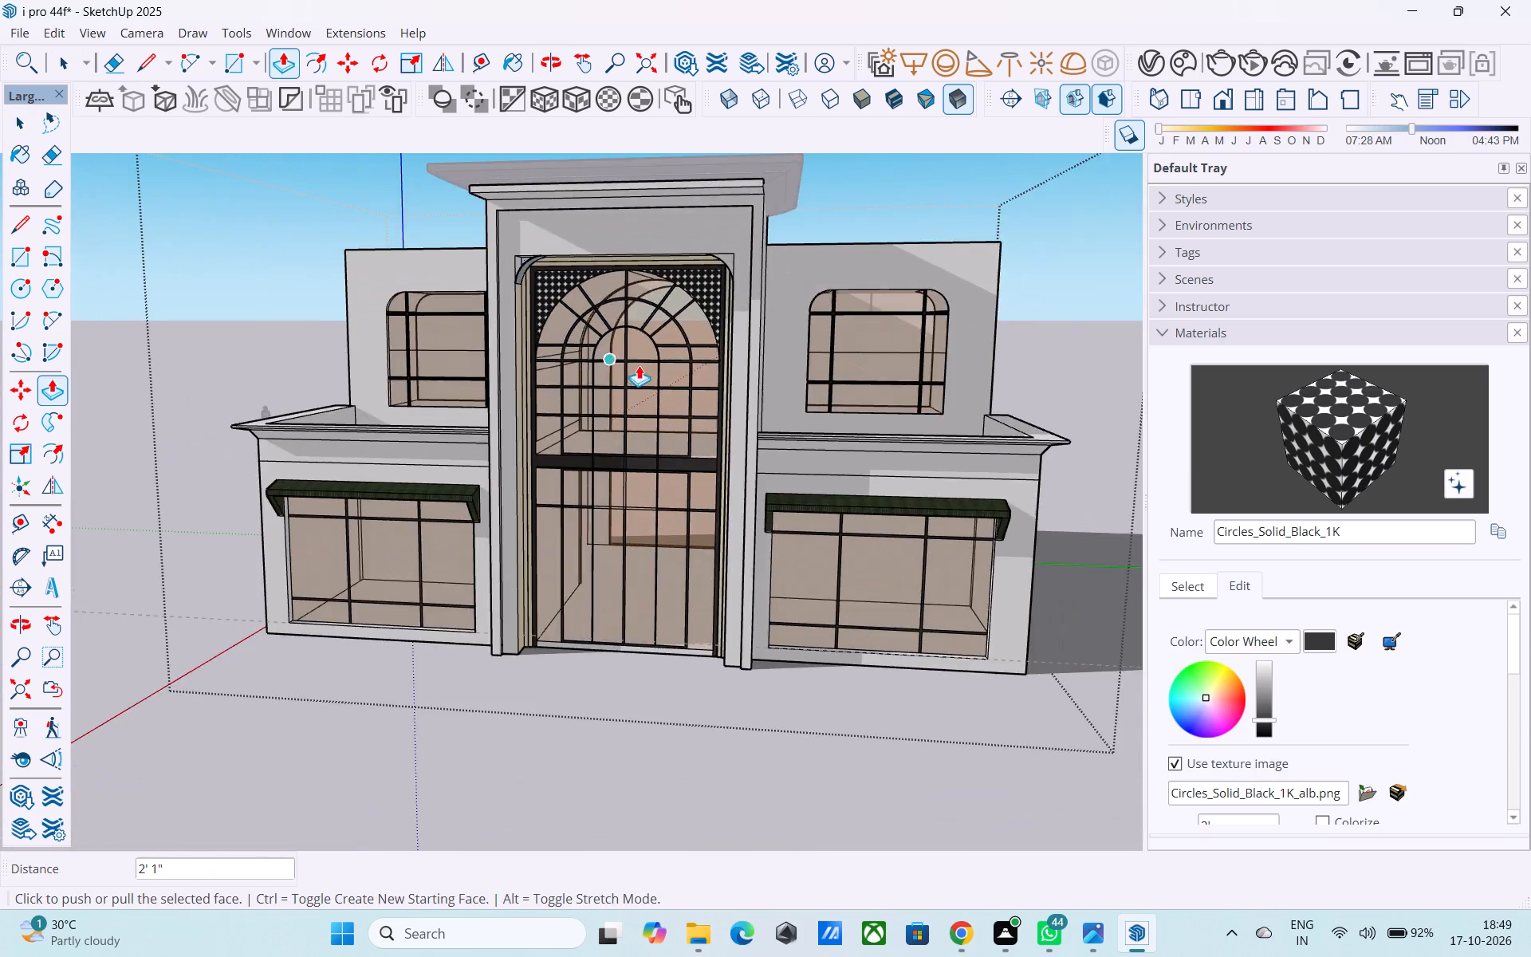
shift+middle_drag(632, 363, 651, 368)
scroll(651, 383, up, 6)
middle_drag(647, 342, 856, 438)
scroll(758, 382, up, 2)
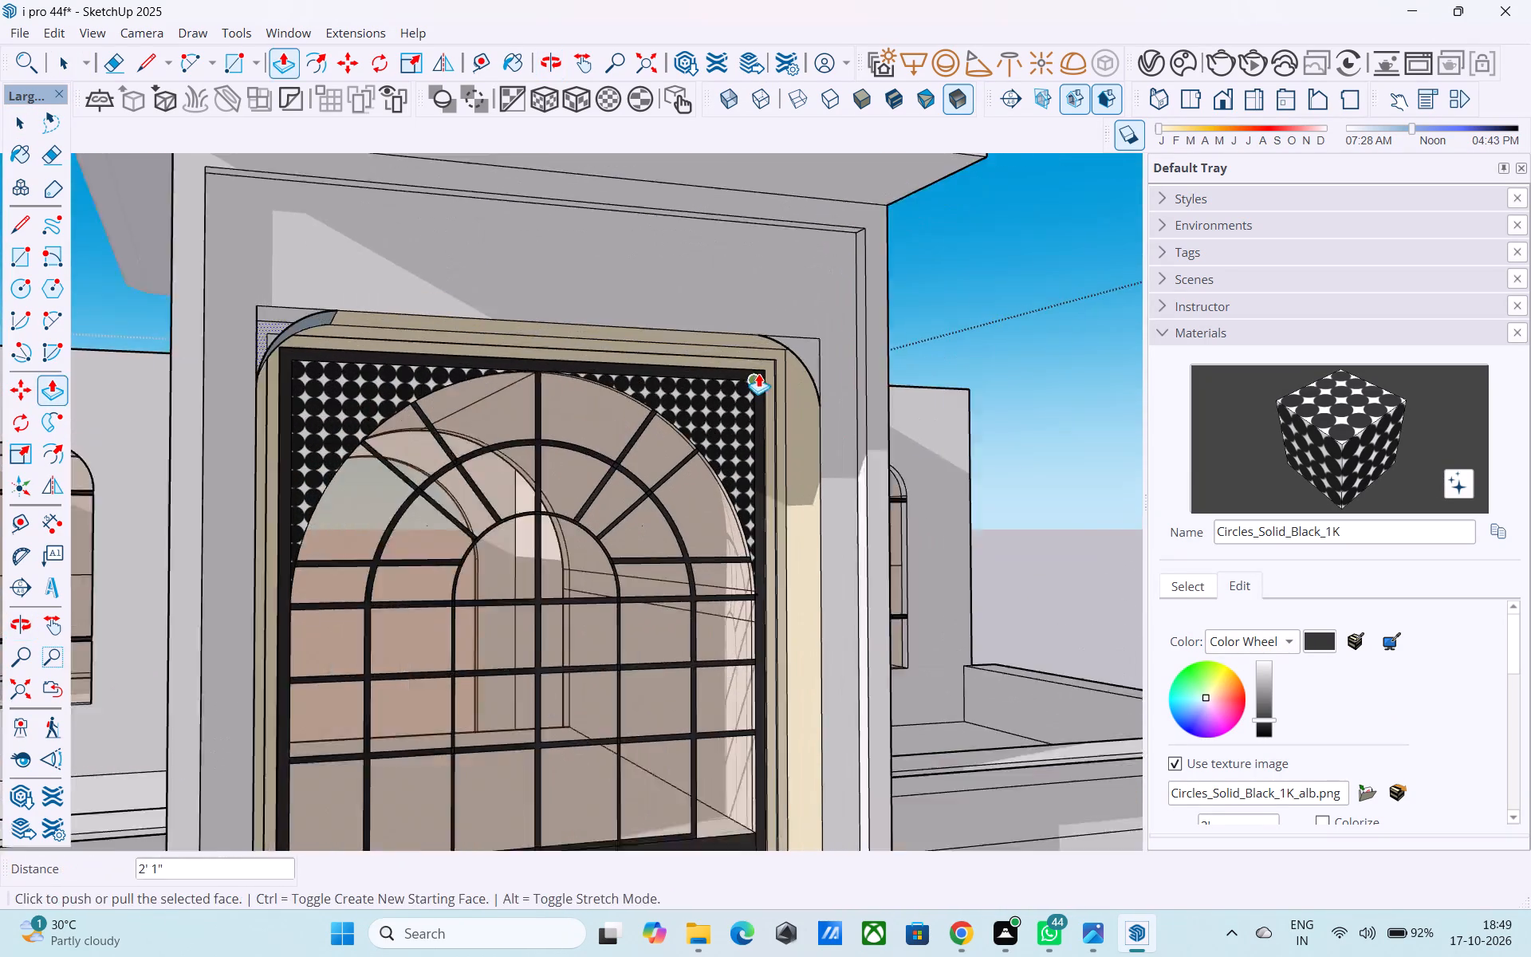
scroll(758, 373, up, 3)
shift+middle_drag(764, 357, 884, 347)
scroll(972, 324, up, 6)
middle_drag(931, 366, 1053, 311)
scroll(919, 396, up, 6)
middle_drag(919, 384, 1097, 426)
key(space)
middle_drag(943, 403, 1008, 395)
scroll(1006, 393, up, 3)
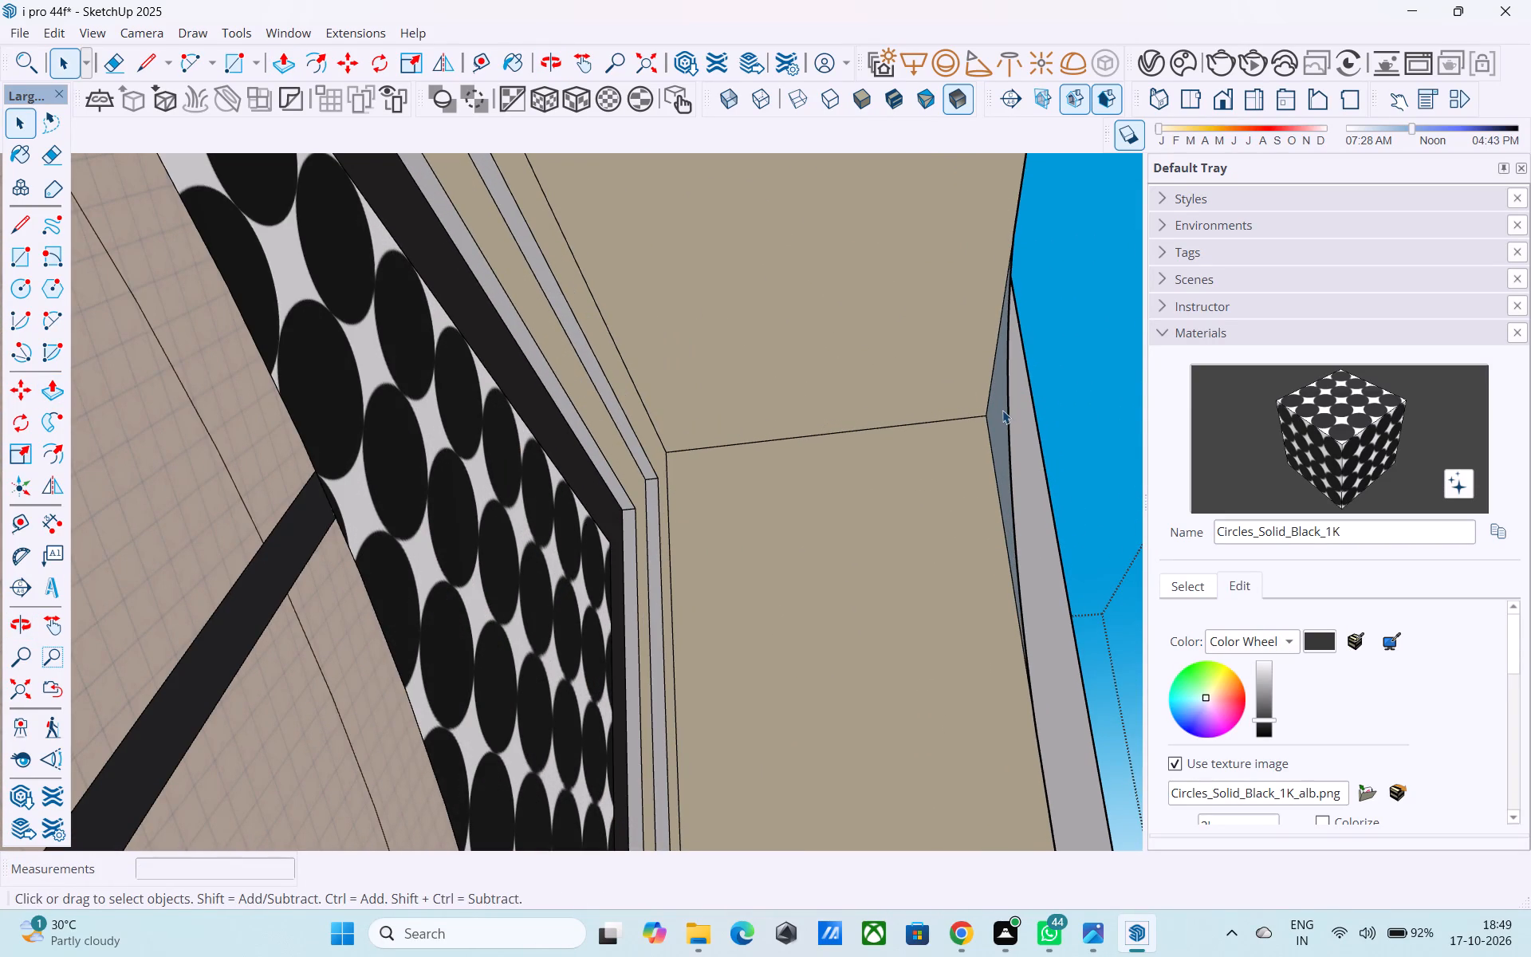
click(1002, 410)
key(p)
drag(1002, 411, 979, 415)
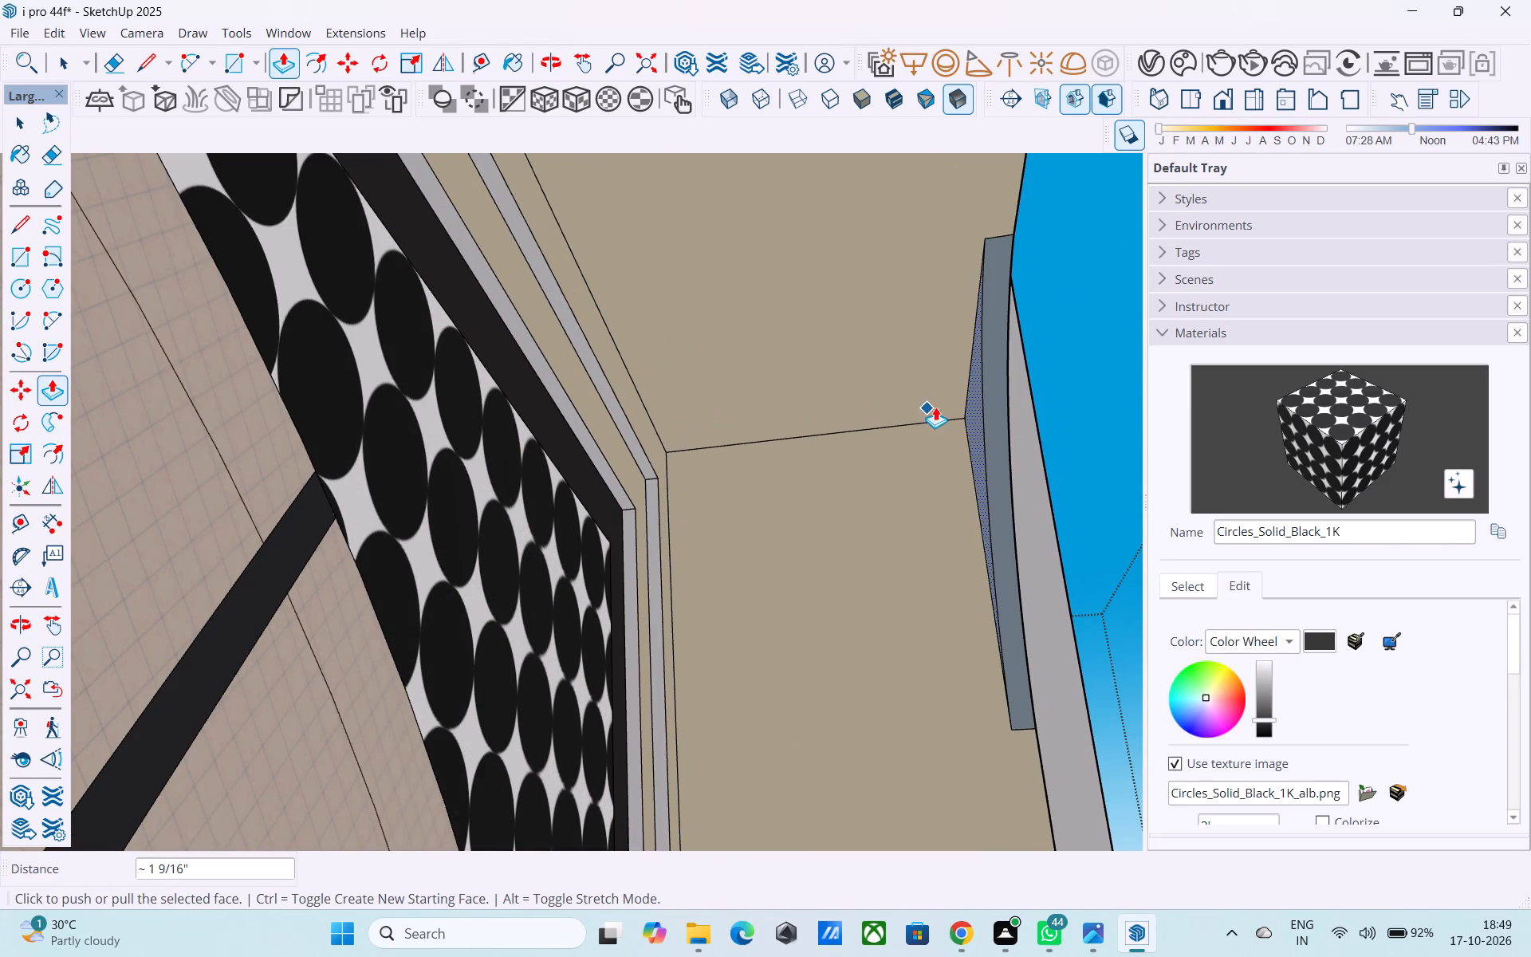
click(959, 400)
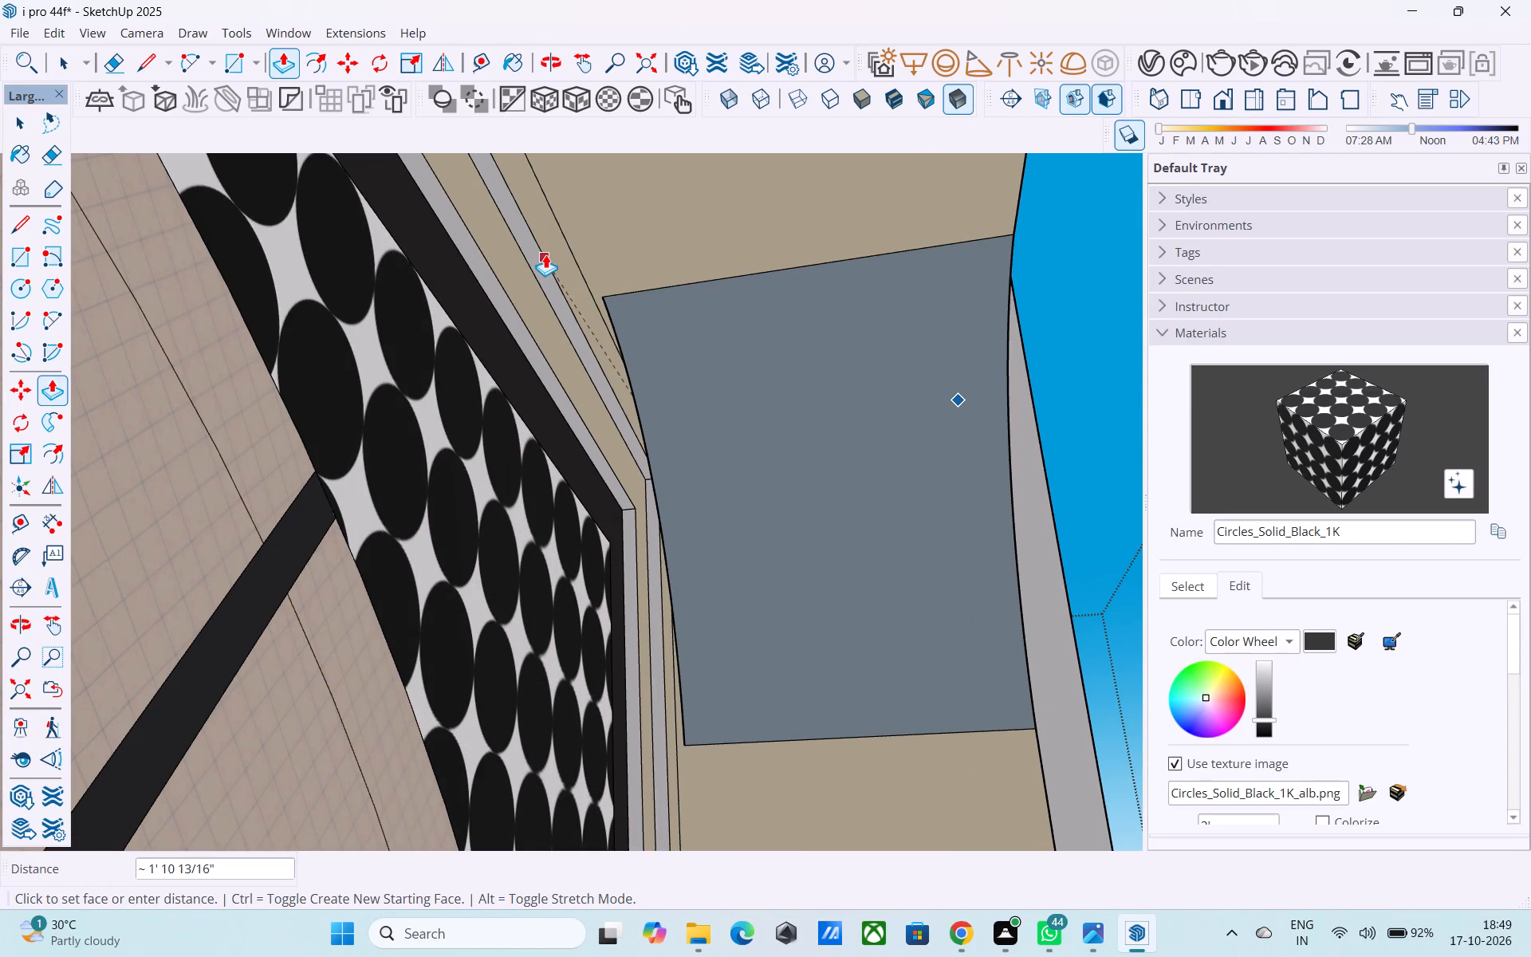
click(545, 254)
Fill the face outside the tower opening's upper-right arc by drawing a diagonal line from the square corner to the arc, then erasing it.
middle_drag(571, 320, 324, 396)
scroll(324, 393, down, 10)
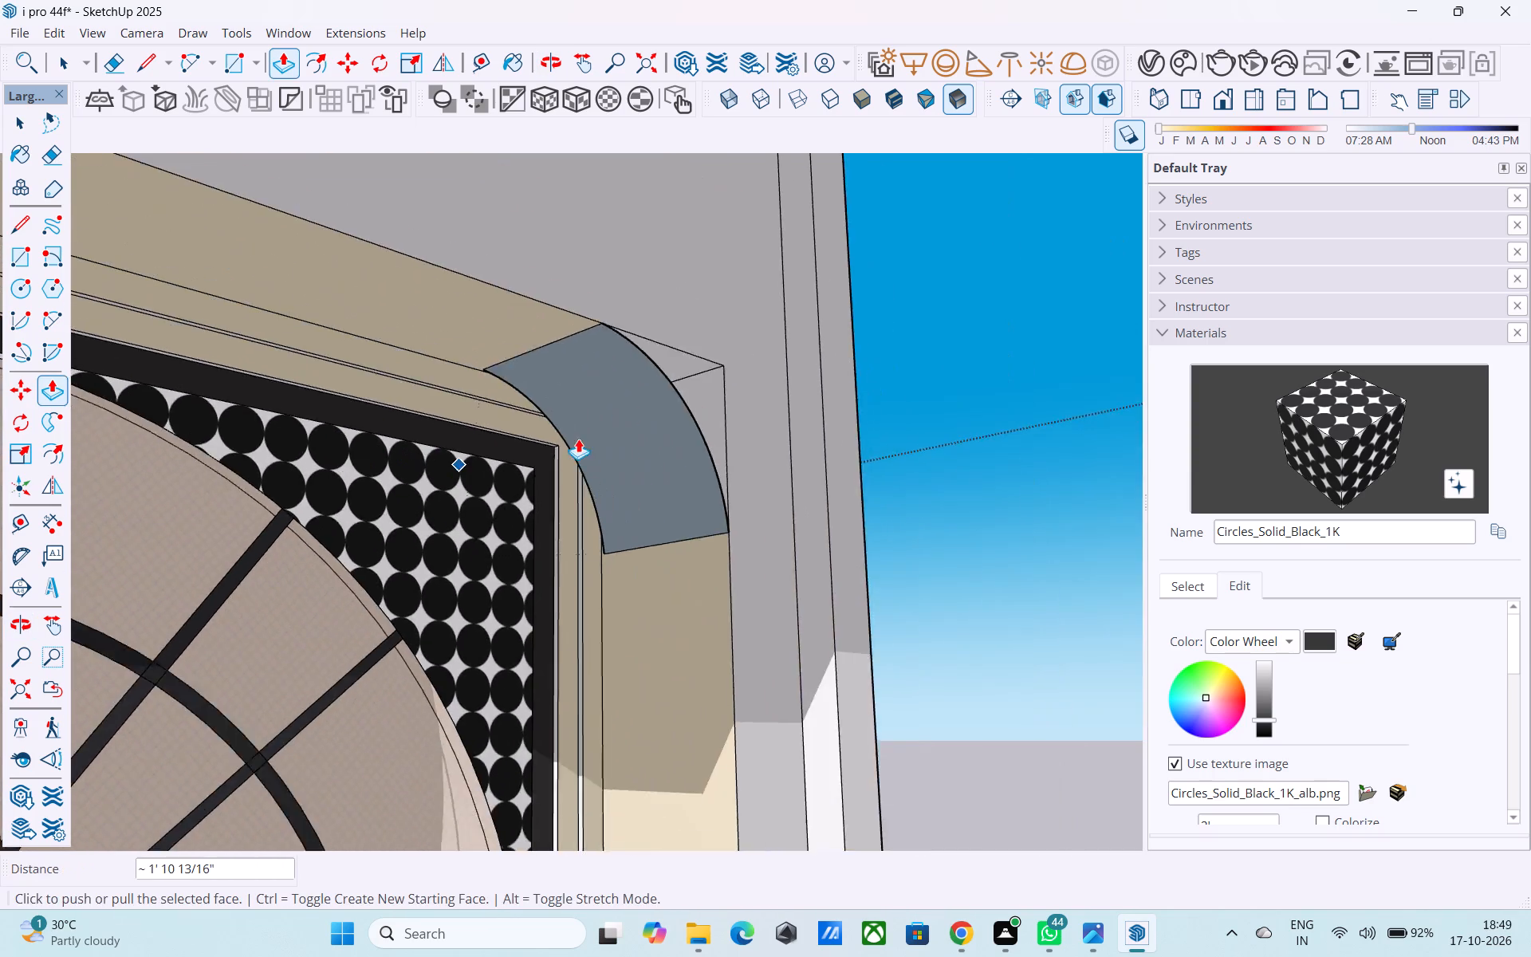
scroll(578, 439, down, 3)
middle_drag(618, 410, 406, 608)
key(space)
scroll(680, 470, up, 2)
key(l)
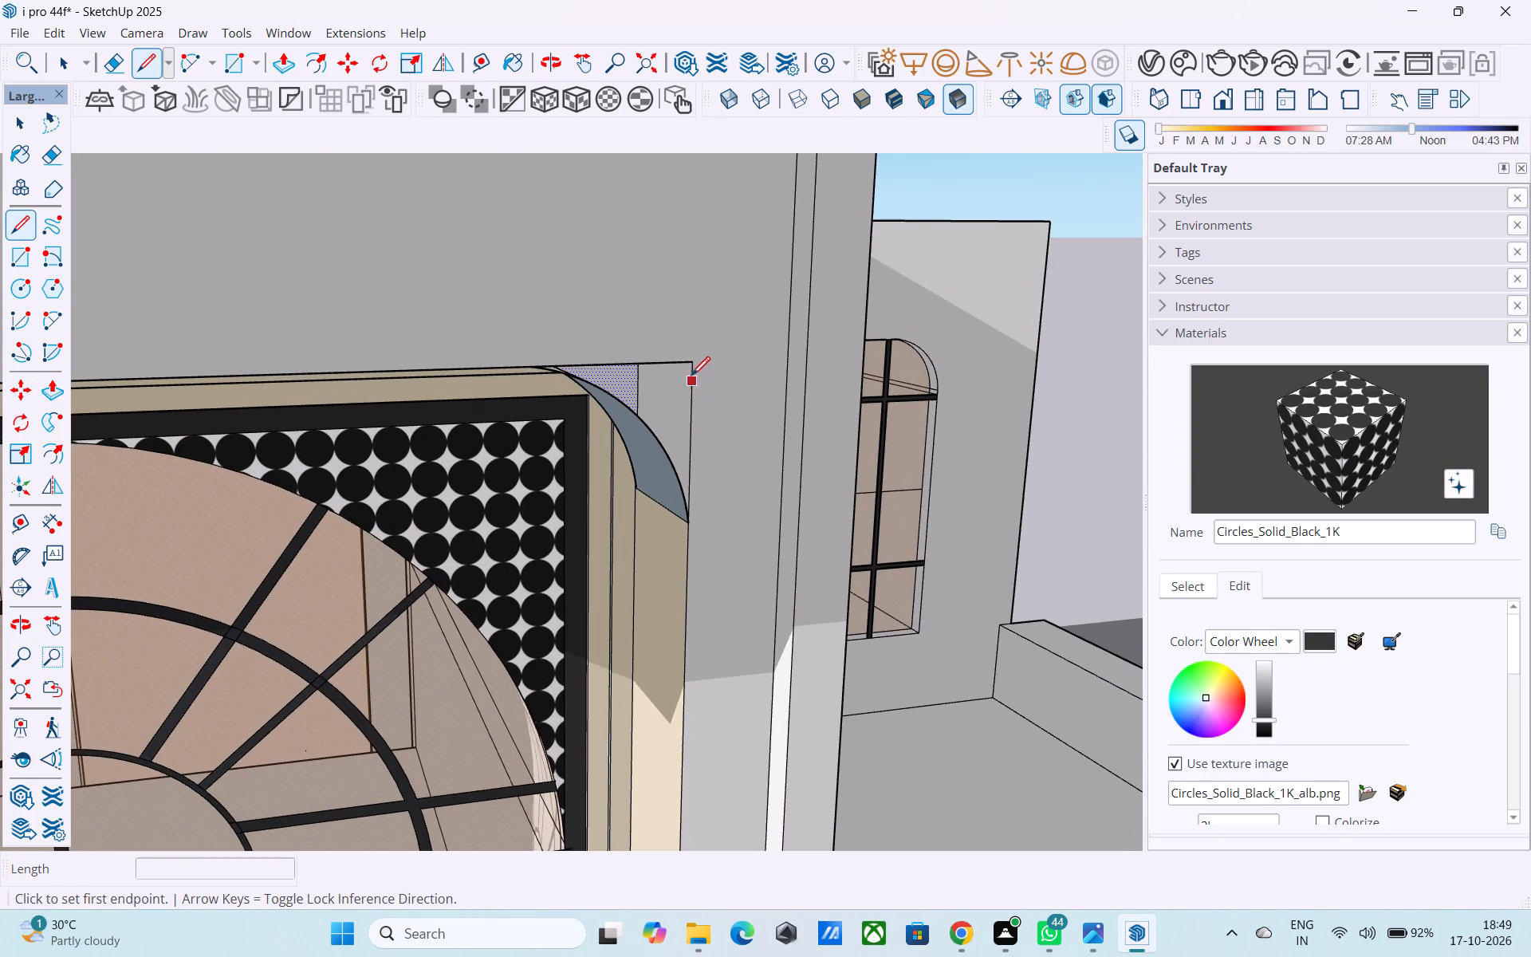
click(690, 371)
click(643, 419)
key(space)
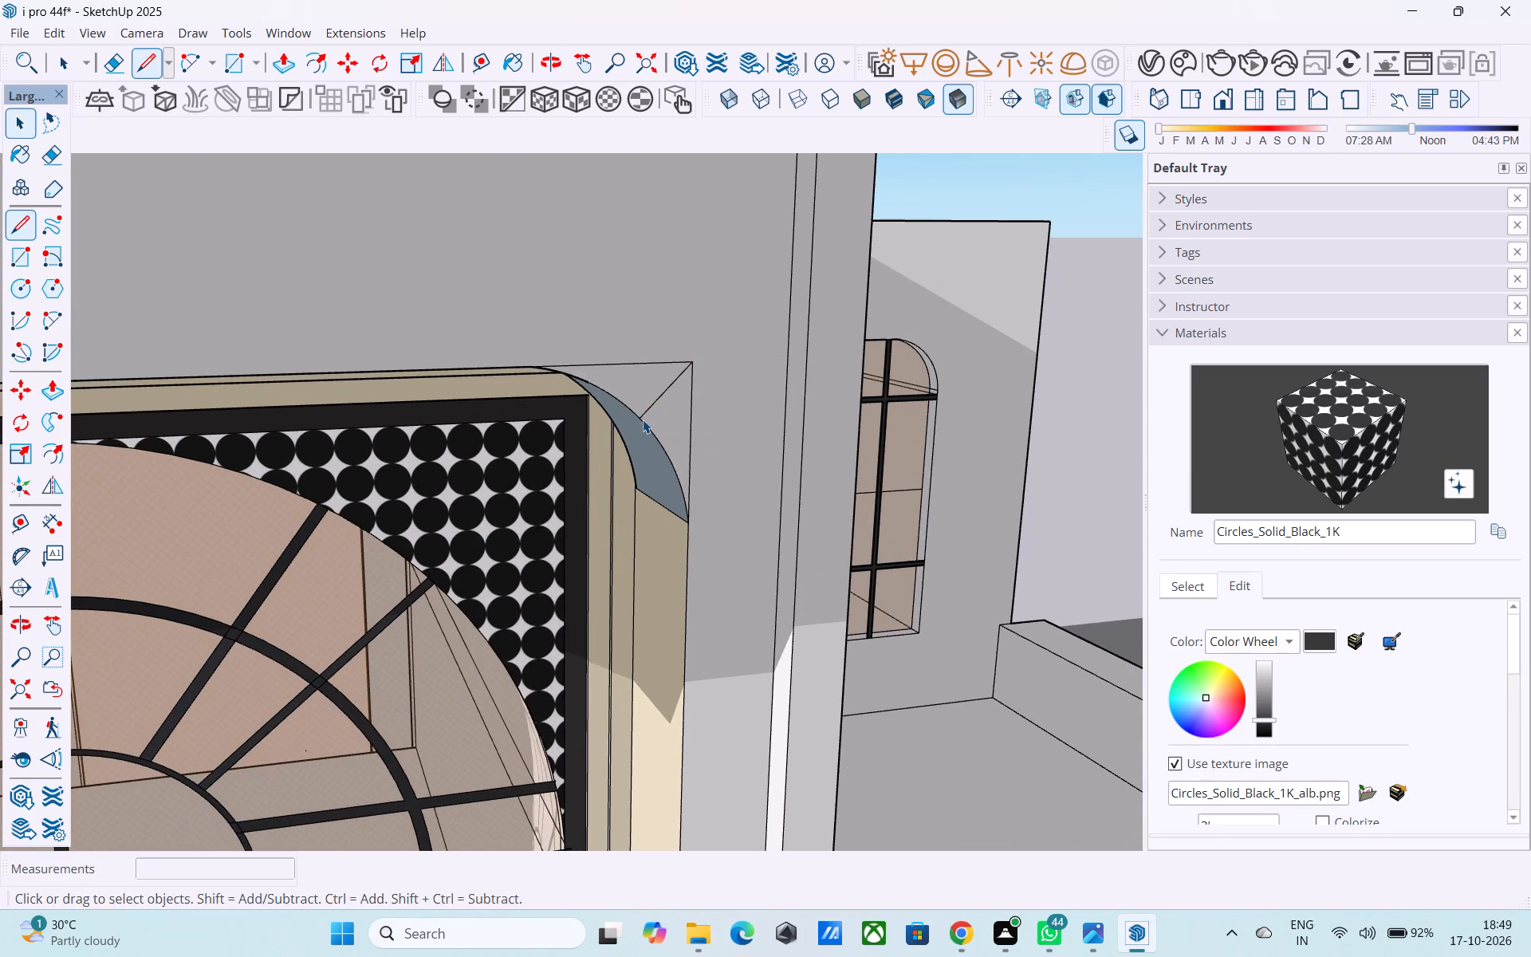
key(e)
drag(667, 411, 646, 397)
scroll(667, 413, down, 16)
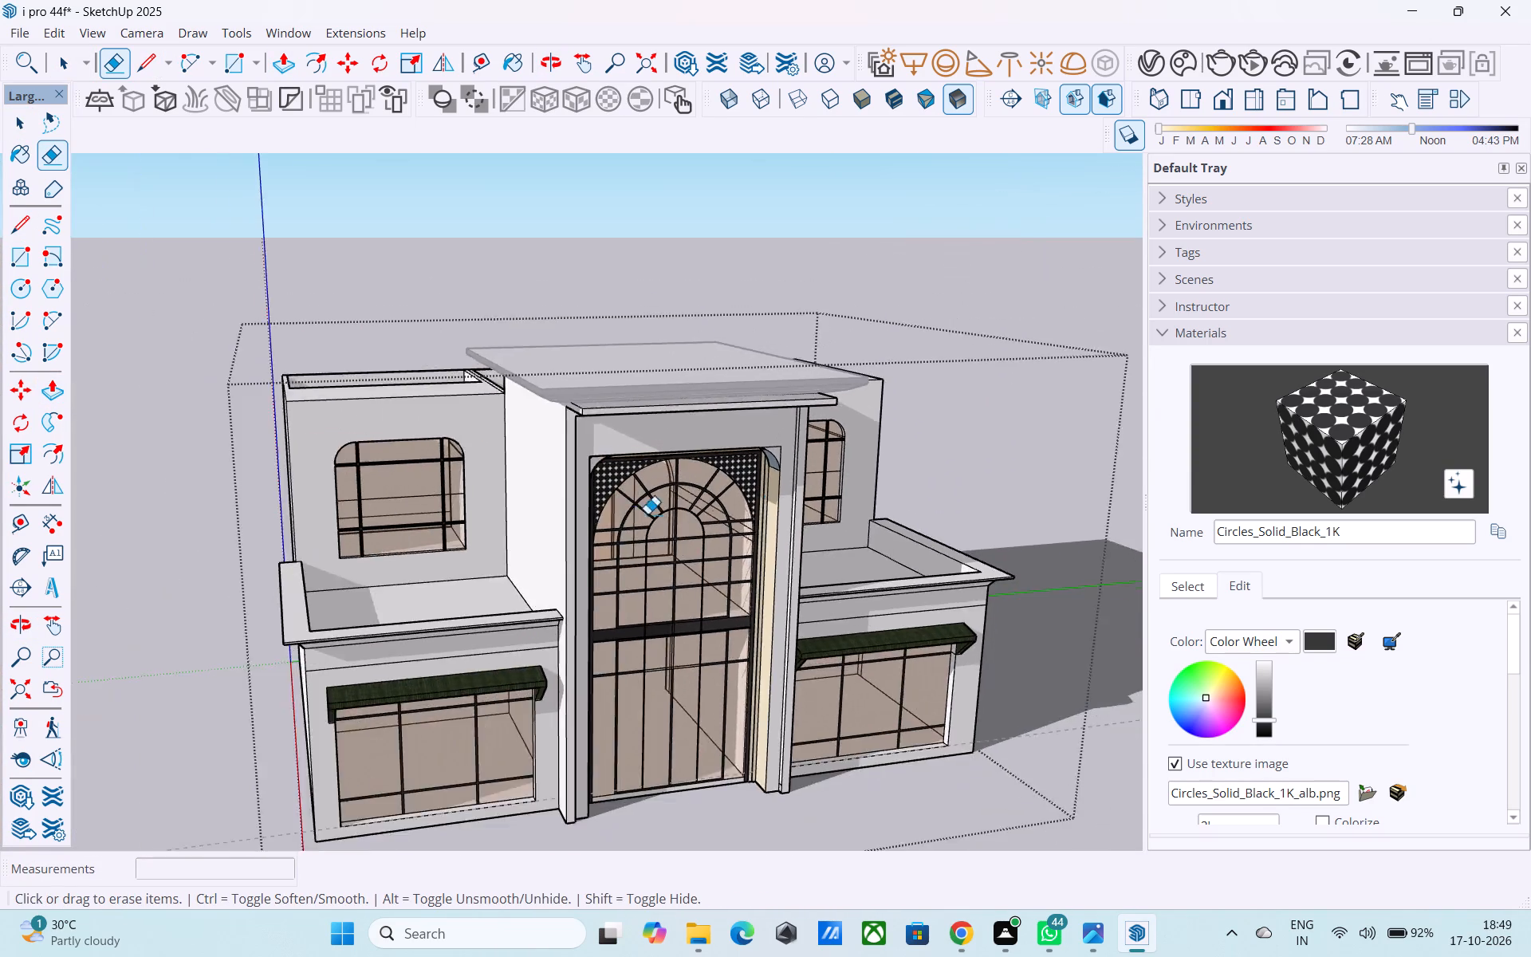
Fill the face outside the opening's upper-left arc by drawing a diagonal line from the square corner to the arc, then erasing it.
middle_drag(600, 499, 494, 494)
scroll(505, 488, up, 9)
middle_drag(656, 447, 553, 449)
scroll(793, 435, up, 4)
middle_drag(747, 438, 641, 436)
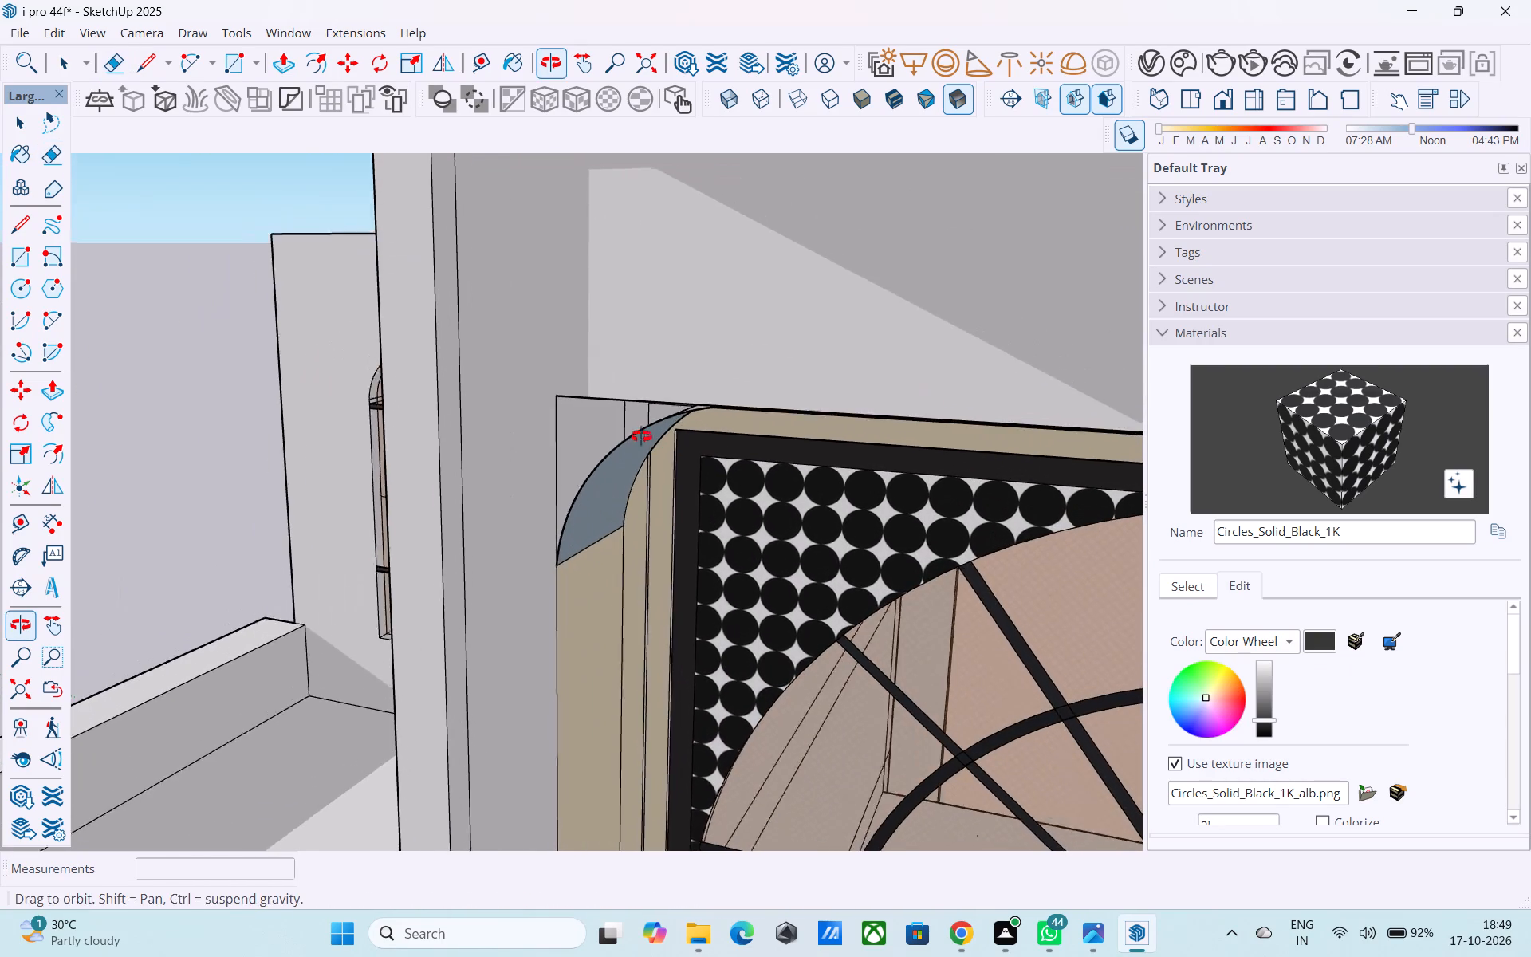
middle_drag(641, 436, 634, 431)
key(l)
click(554, 399)
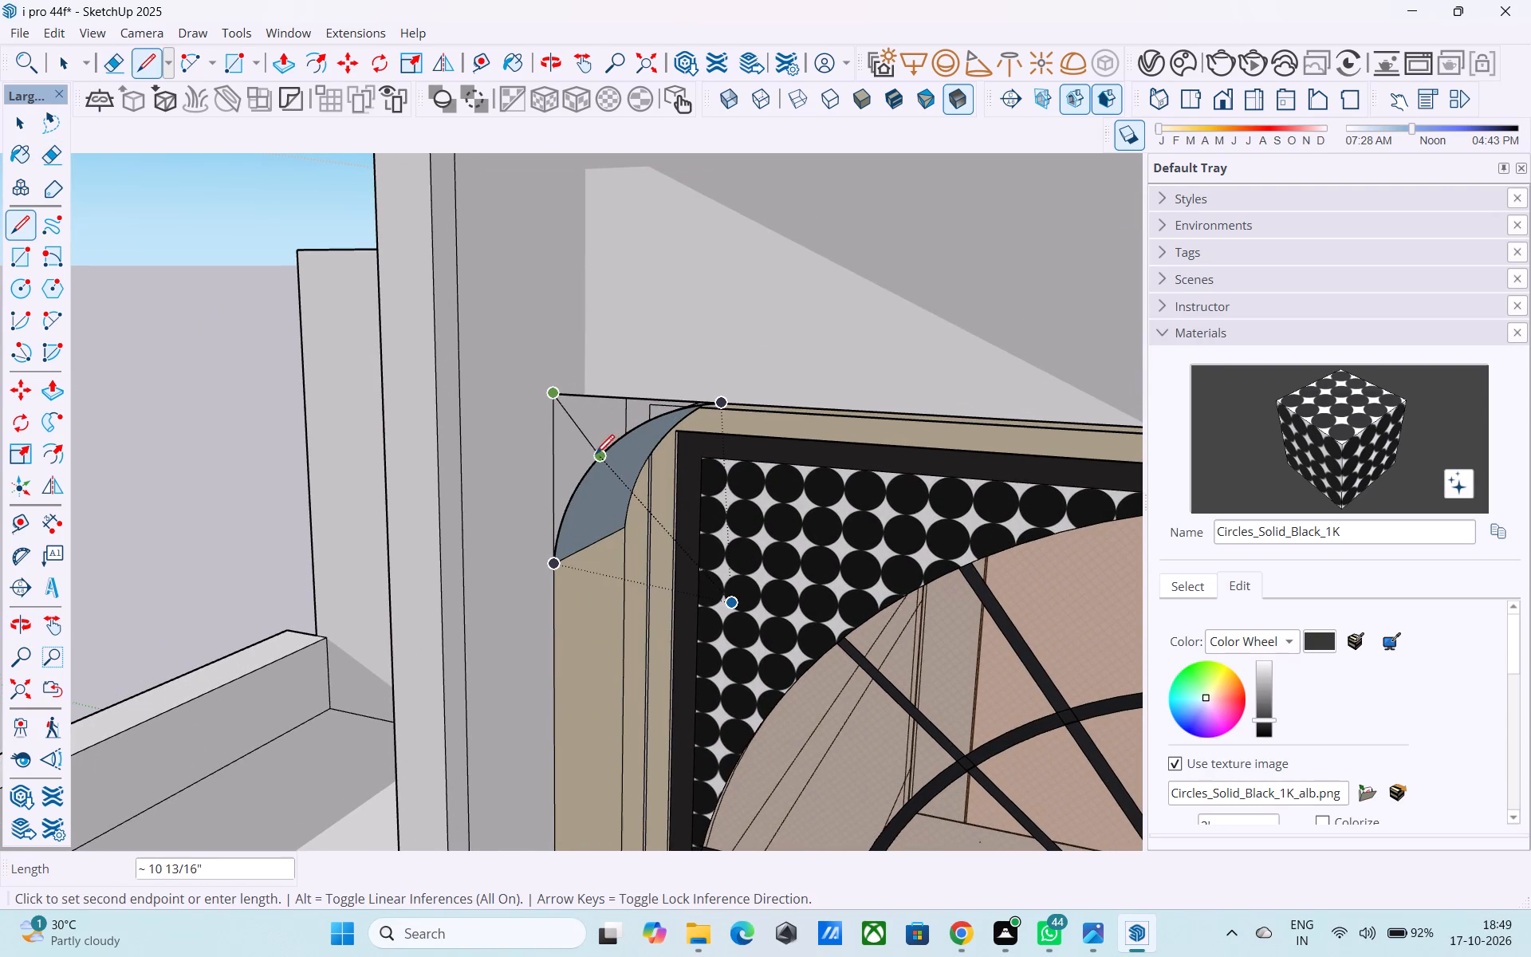
click(594, 457)
scroll(594, 457, up, 4)
key(e)
drag(585, 439, 578, 443)
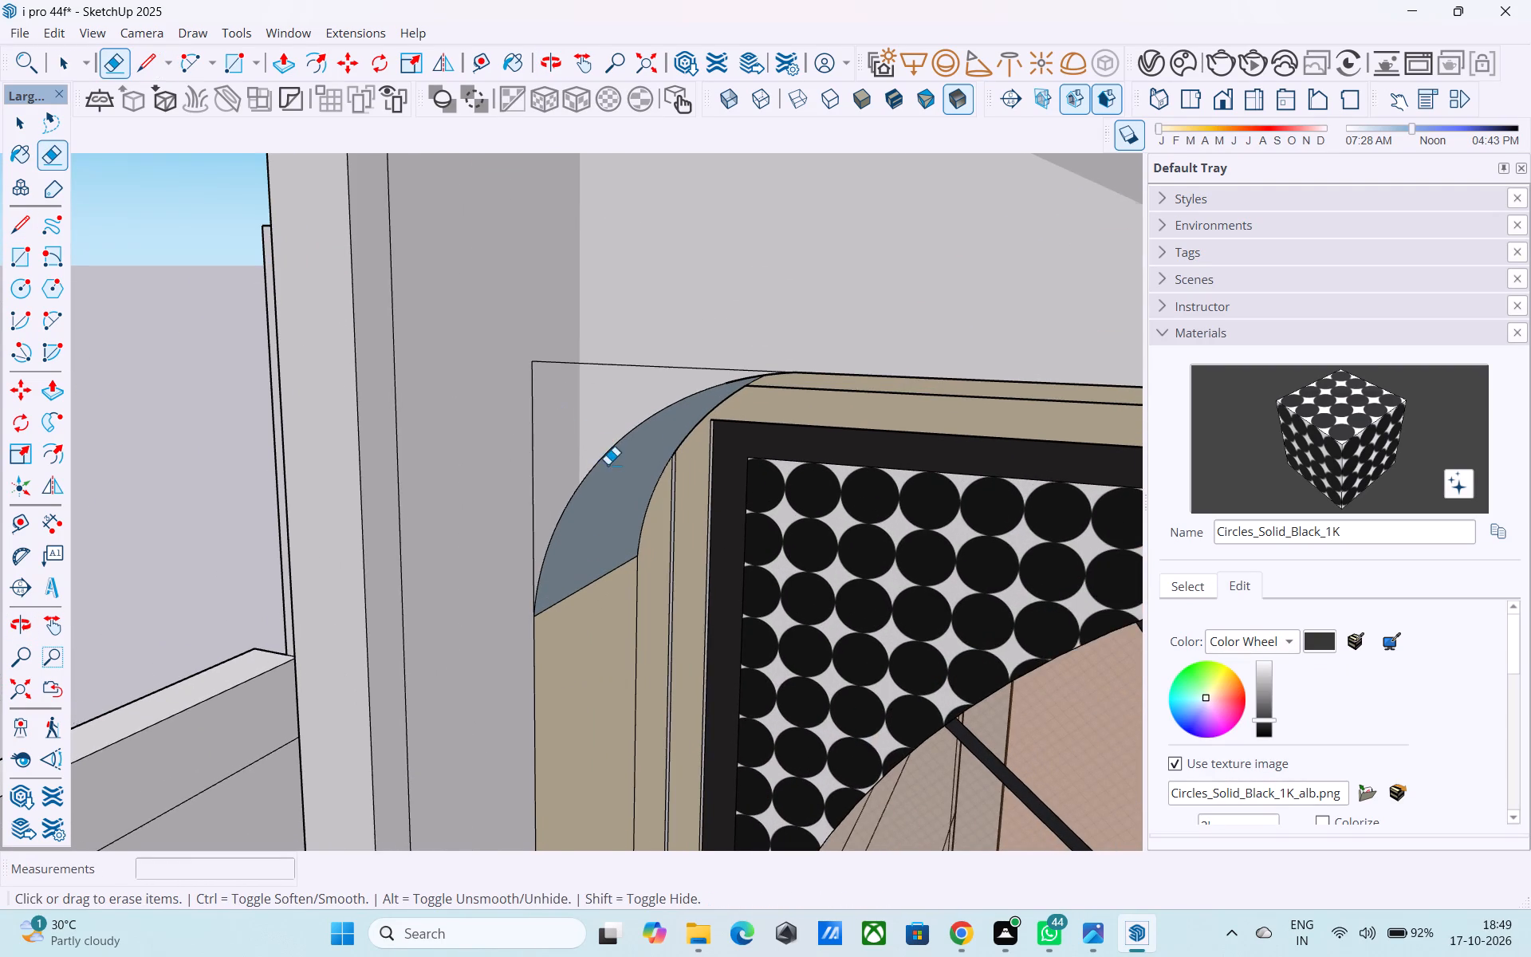
Paint the curved reveal and the flat corner face at the opening's upper-left corner with D01_Frost_White.
scroll(608, 464, down, 5)
key(space)
shift+middle_drag(627, 478, 561, 414)
scroll(561, 409, down, 4)
middle_drag(571, 429, 569, 418)
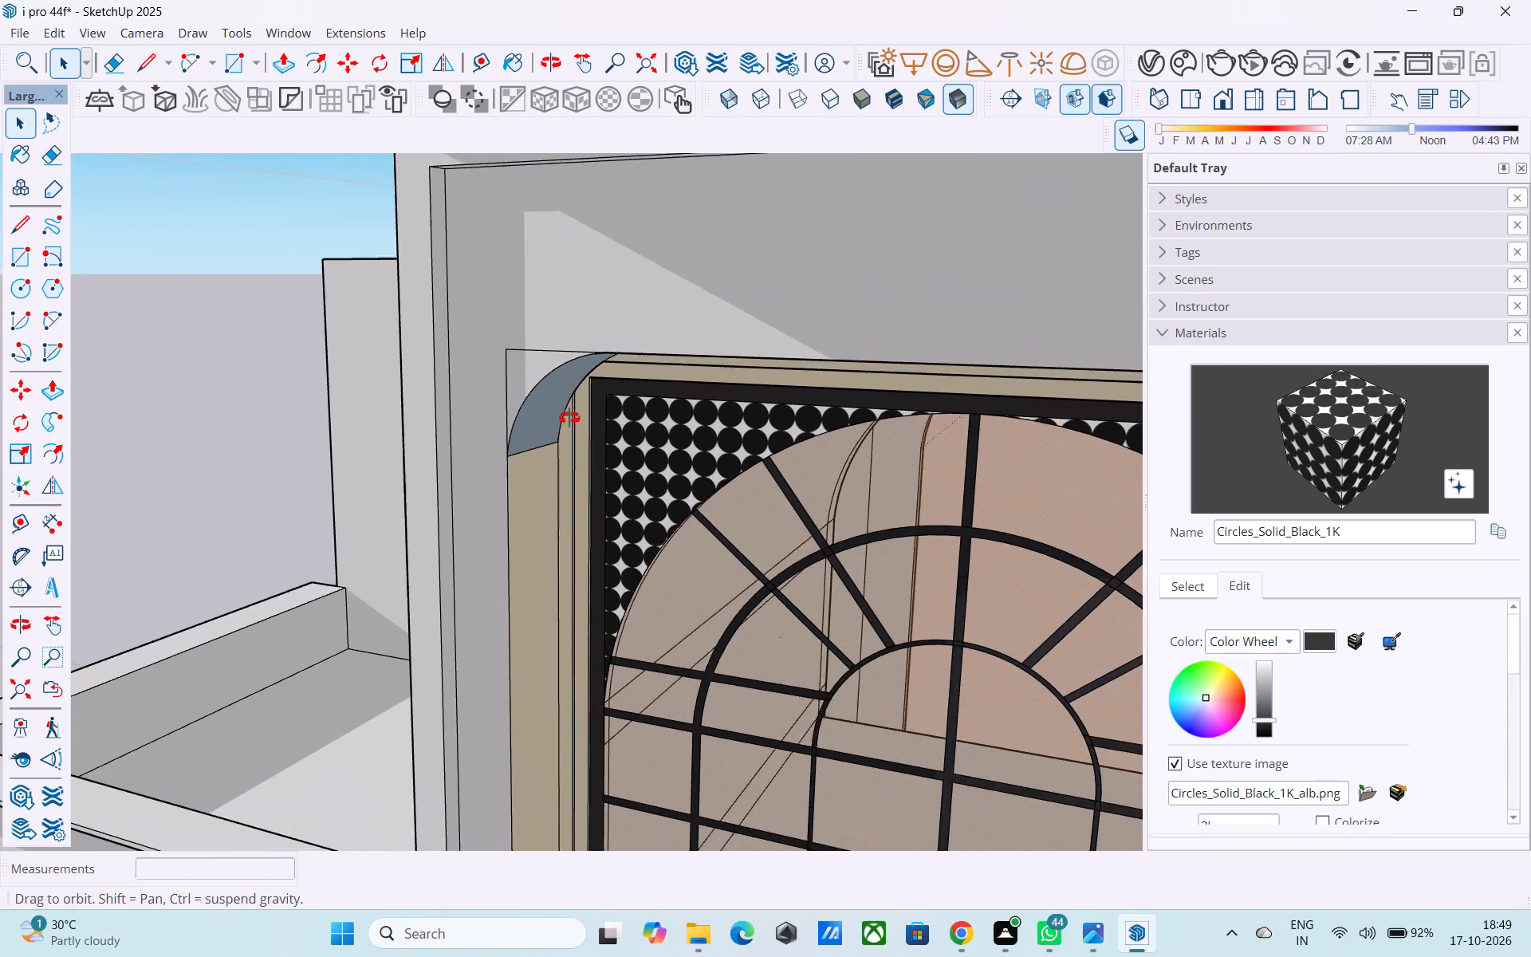
middle_drag(569, 418, 570, 412)
click(1200, 585)
click(1319, 655)
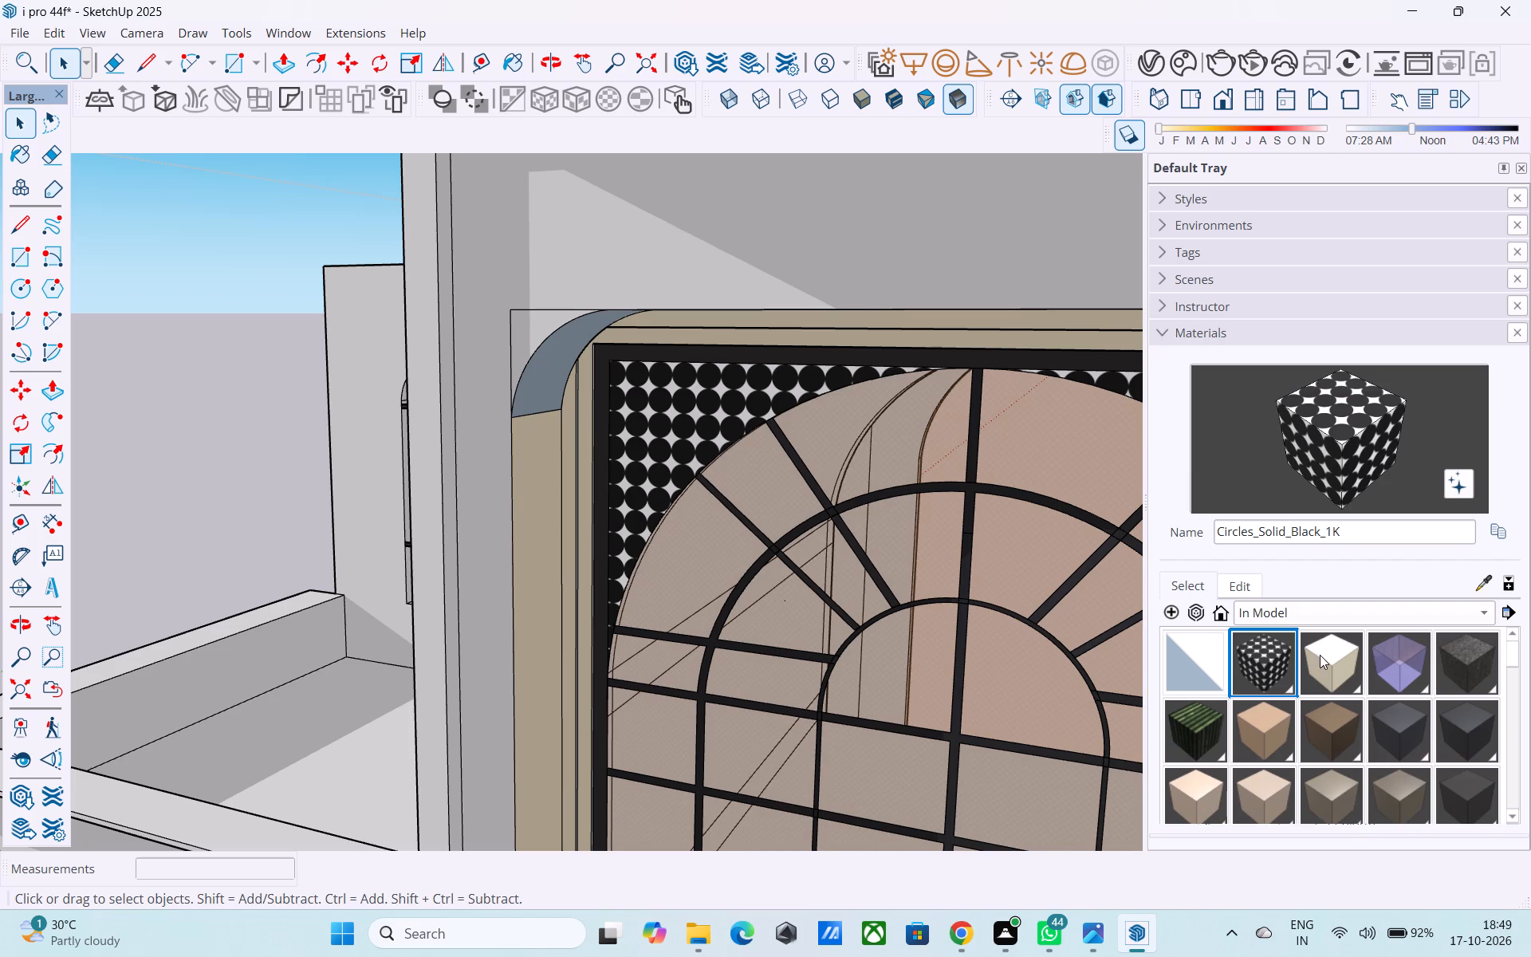
click(553, 372)
shift+scroll(575, 420, down, 1)
shift+middle_drag(575, 420, 497, 392)
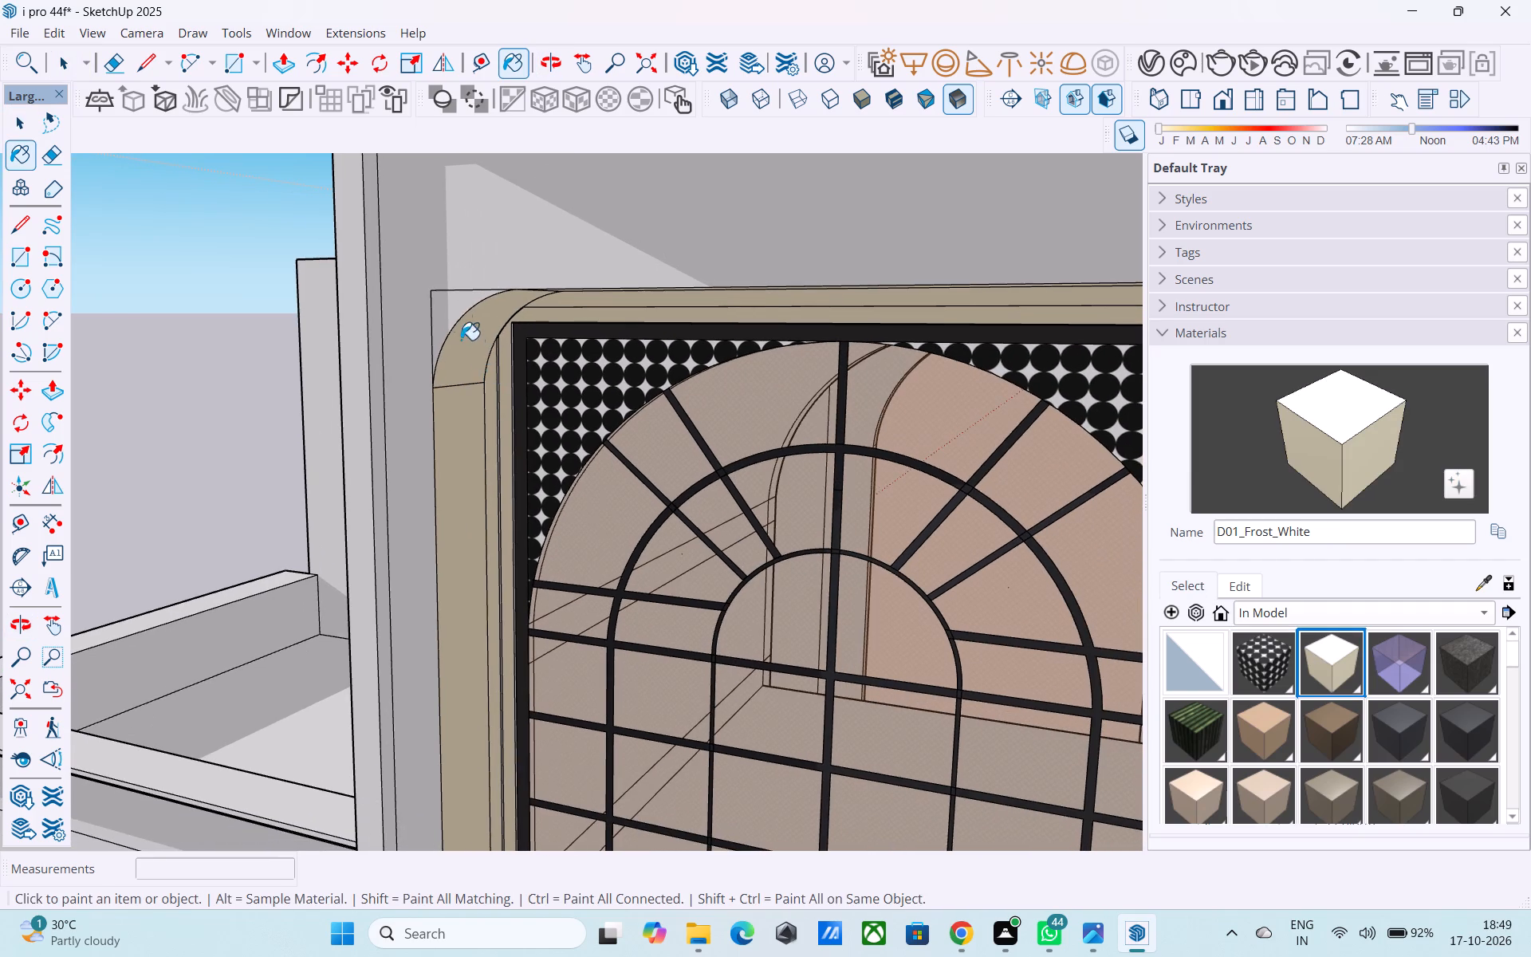
click(445, 321)
Paint the flat corner face and the curved reveal at the opening's upper-right corner with D01_Frost_White.
scroll(443, 324, down, 6)
shift+middle_drag(474, 360, 668, 423)
shift+middle_drag(958, 453, 832, 436)
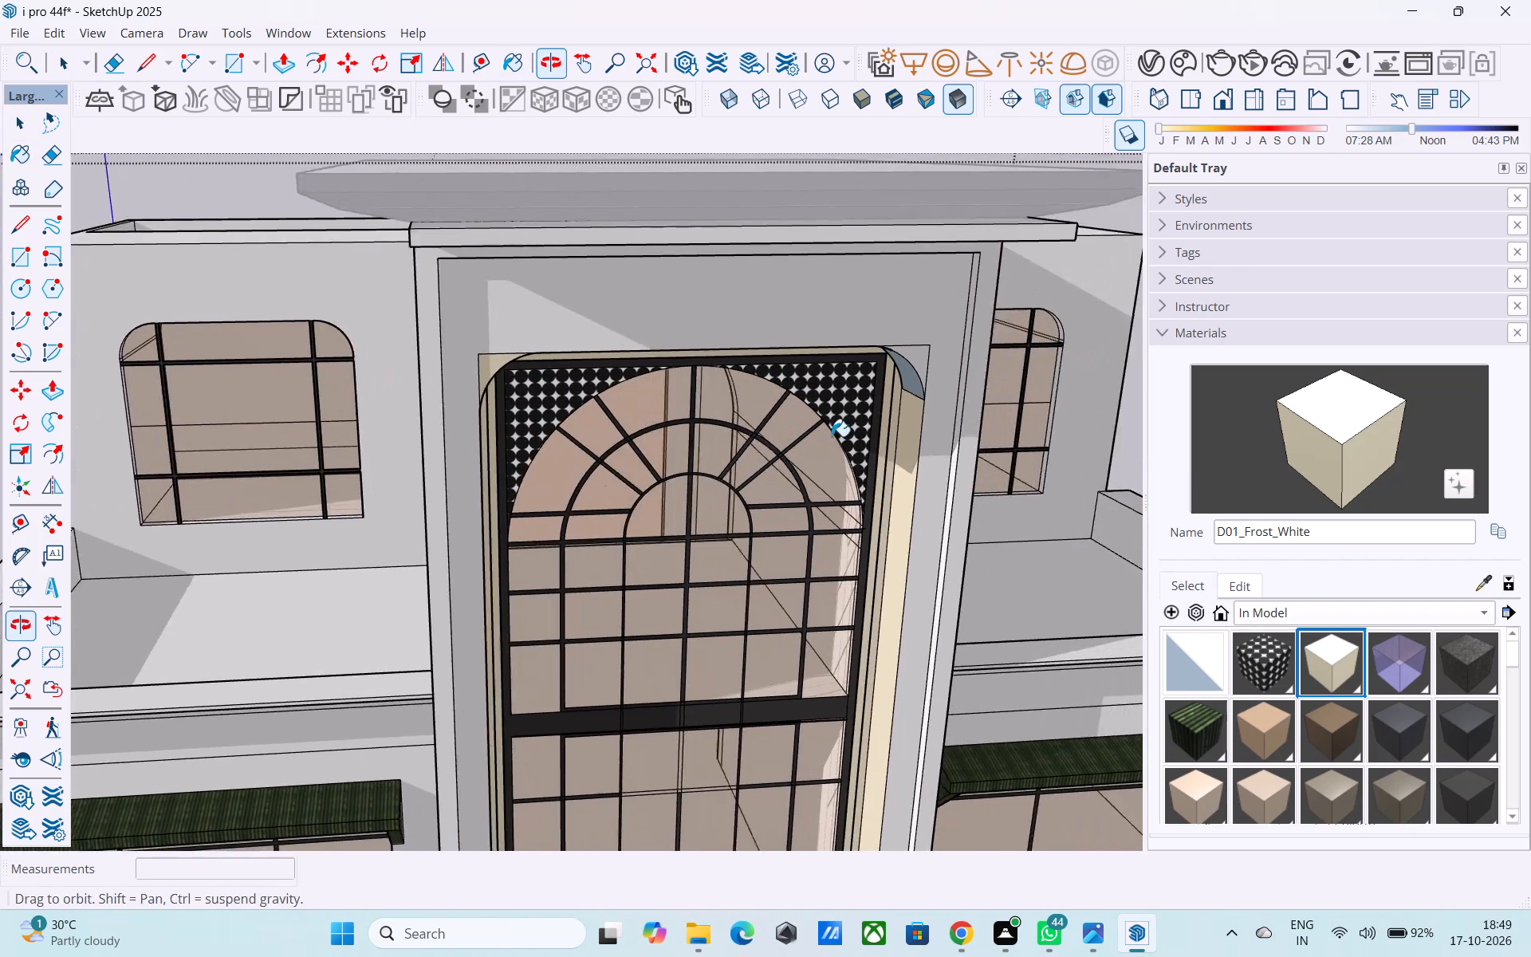
shift+middle_drag(832, 436, 835, 436)
scroll(906, 386, up, 8)
click(905, 329)
click(879, 359)
scroll(890, 379, down, 4)
shift+middle_drag(890, 382, 890, 397)
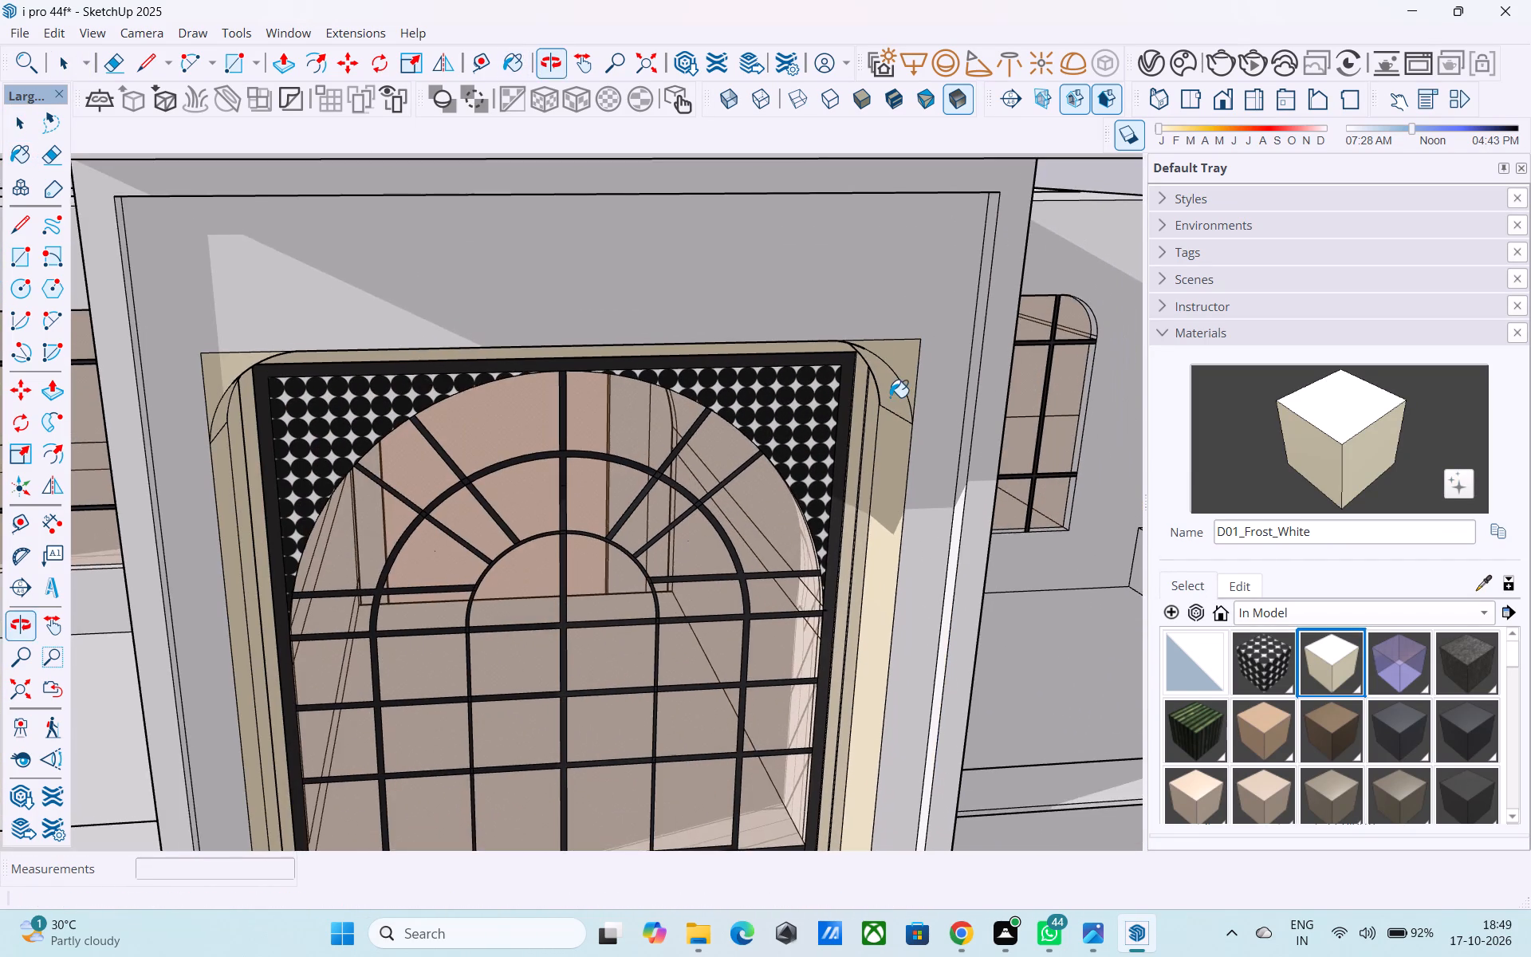
Erase the leftover square corner edges outside both upper arcs, merging the corner faces with the surrounding tower wall.
scroll(893, 397, up, 2)
key(e)
drag(902, 317, 928, 352)
scroll(929, 352, down, 5)
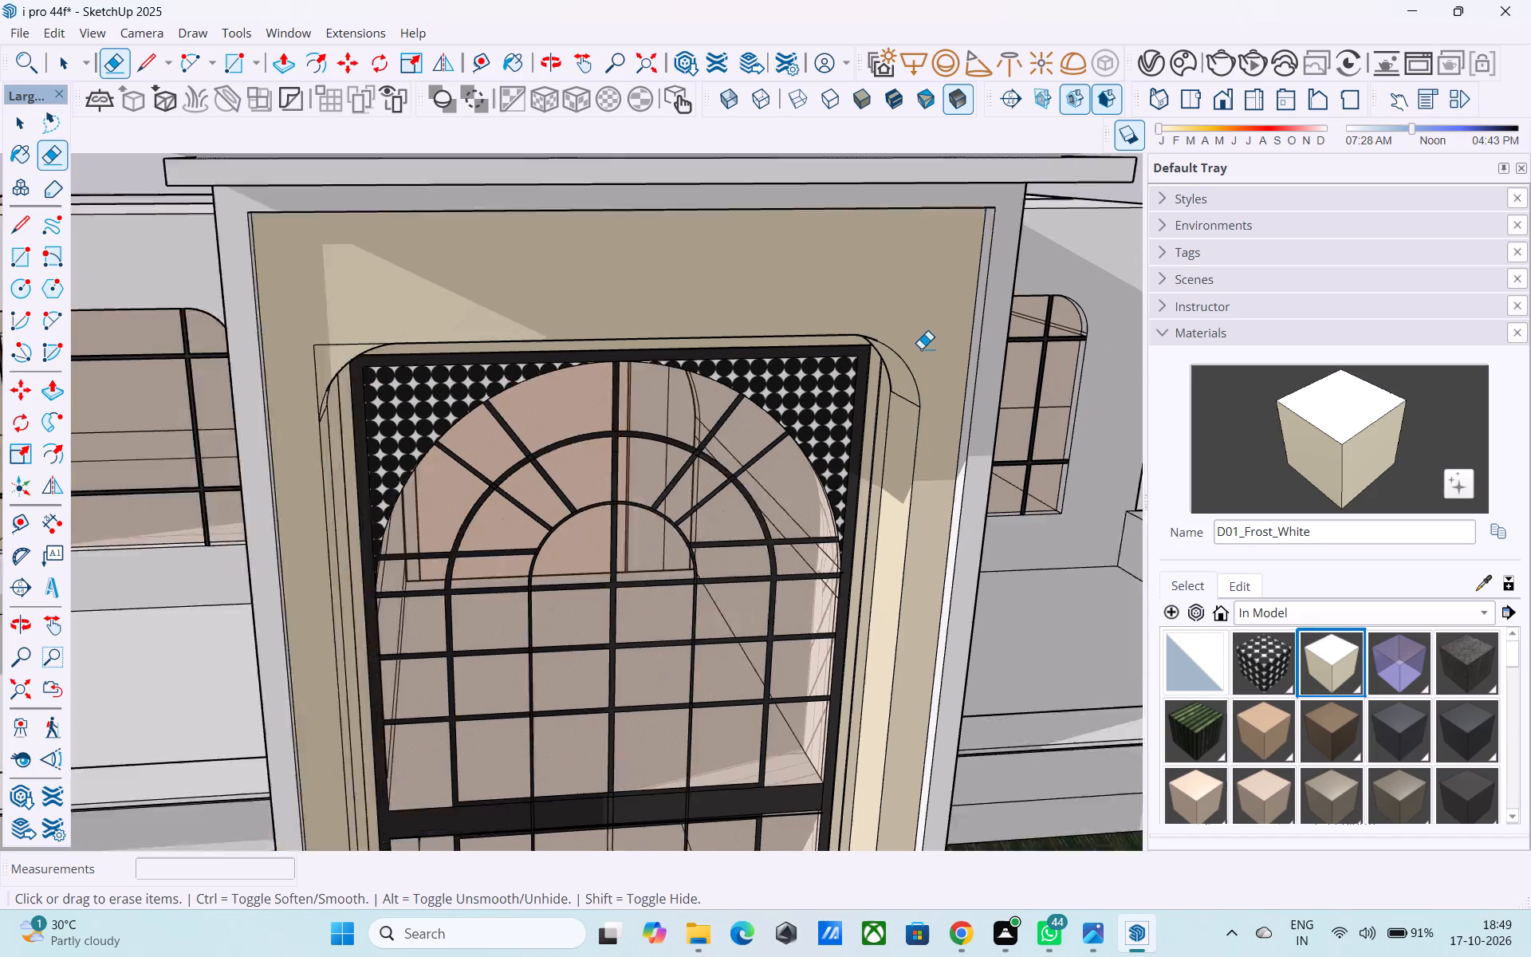
scroll(921, 349, down, 1)
drag(454, 344, 417, 361)
scroll(440, 382, down, 4)
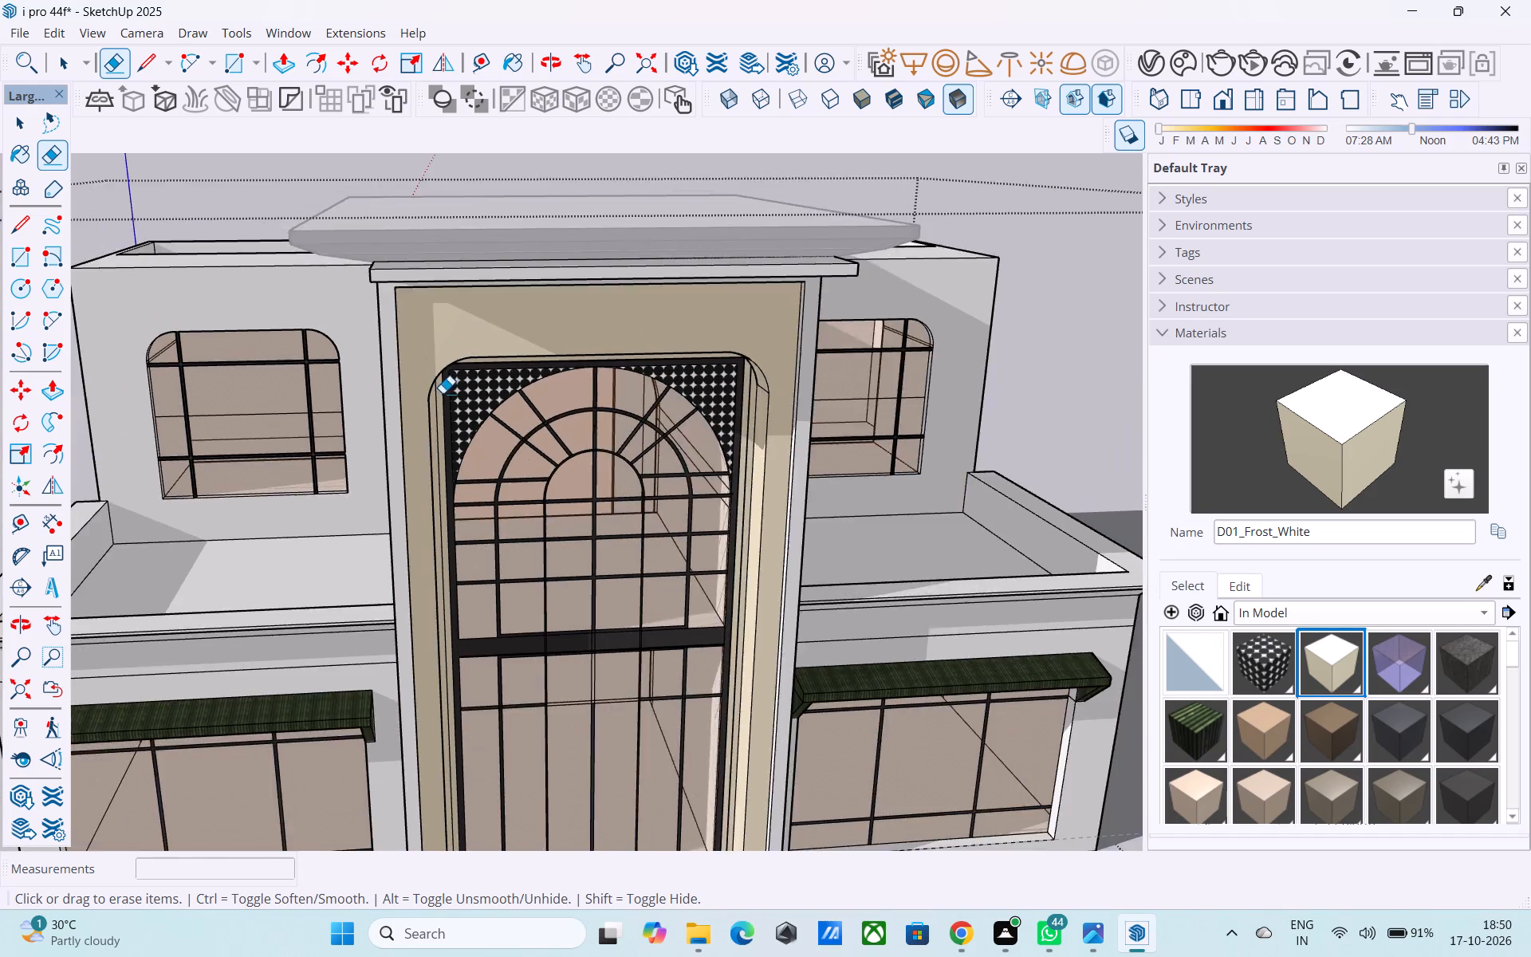
Examine the tower opening's rounded corners and the surrounding facade up close and from several angles.
middle_drag(443, 393, 367, 352)
scroll(389, 345, down, 7)
middle_drag(536, 433, 484, 459)
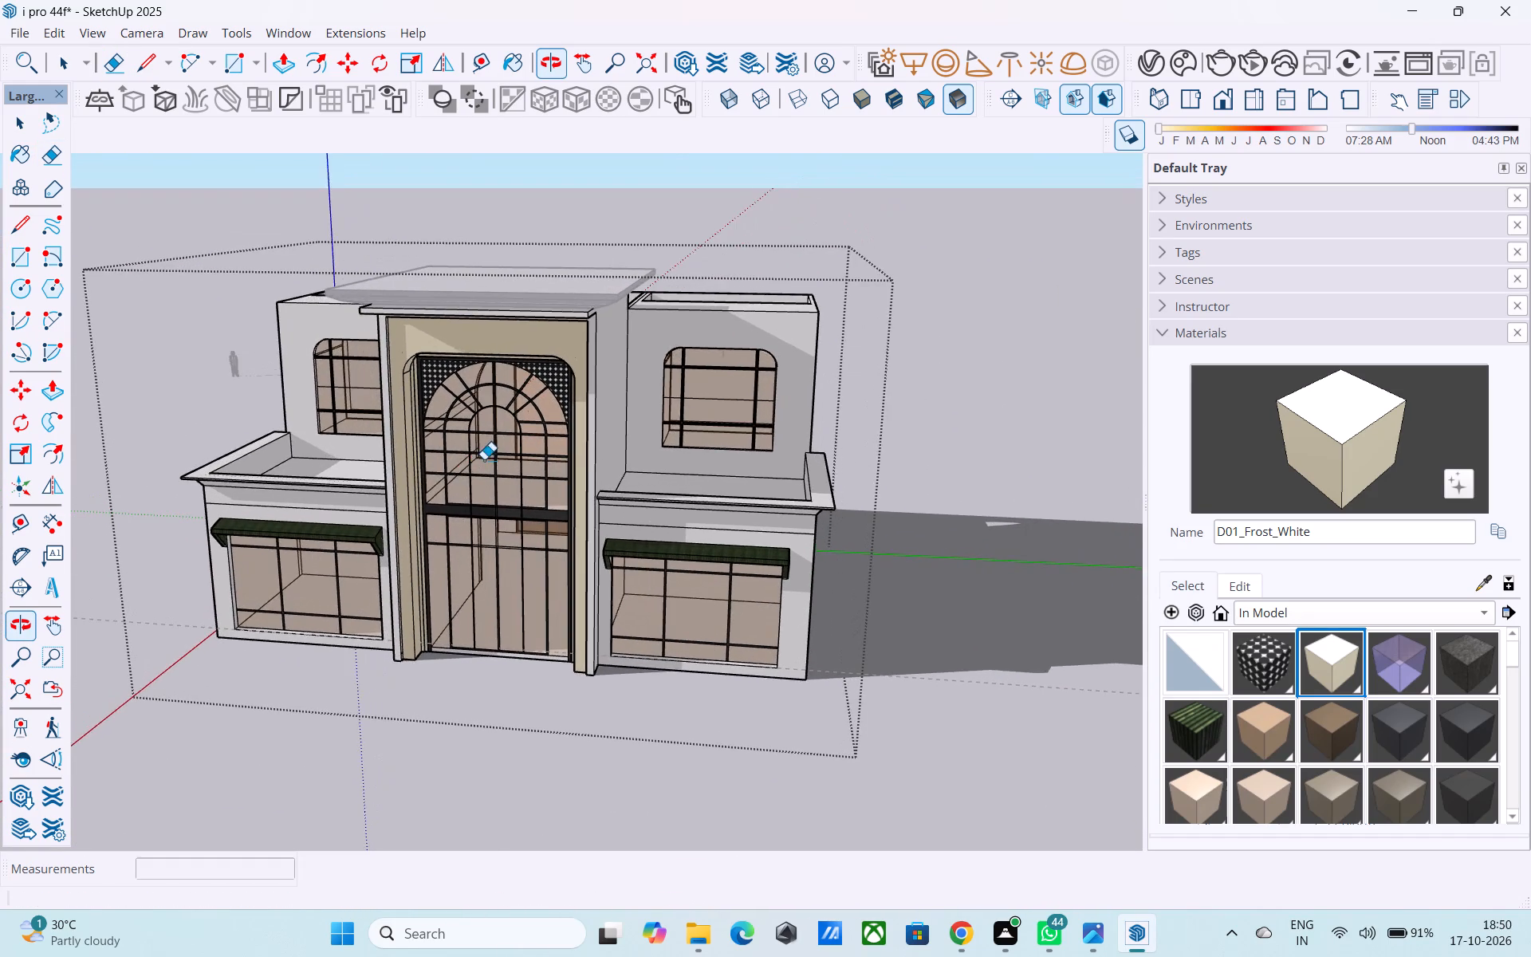
middle_drag(484, 459, 511, 385)
scroll(506, 393, up, 5)
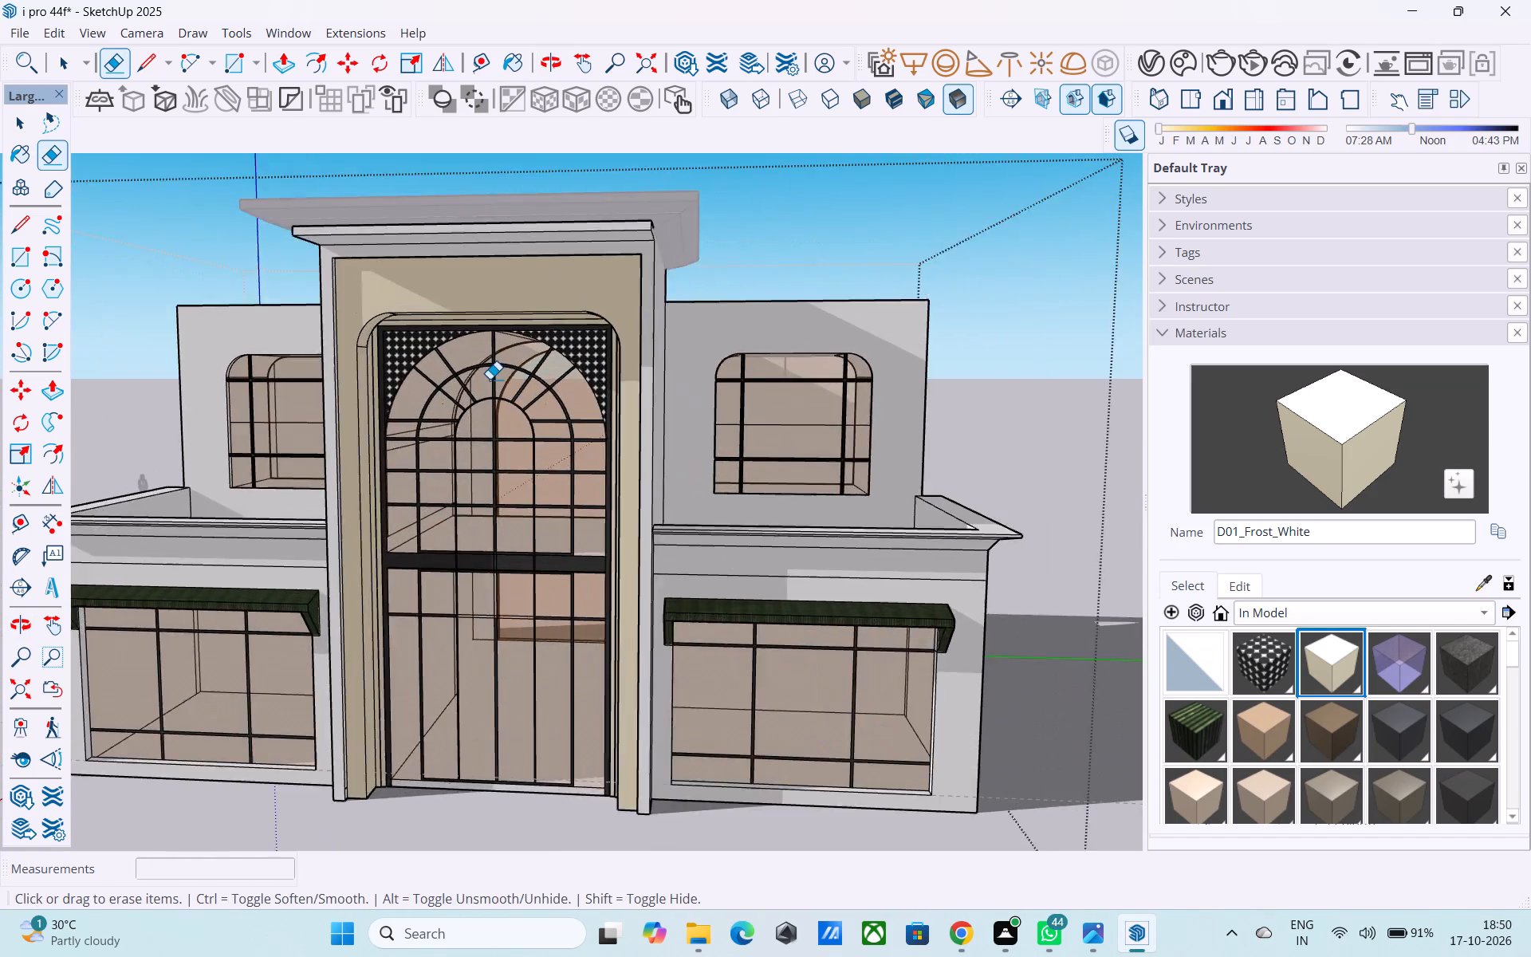
scroll(490, 379, up, 6)
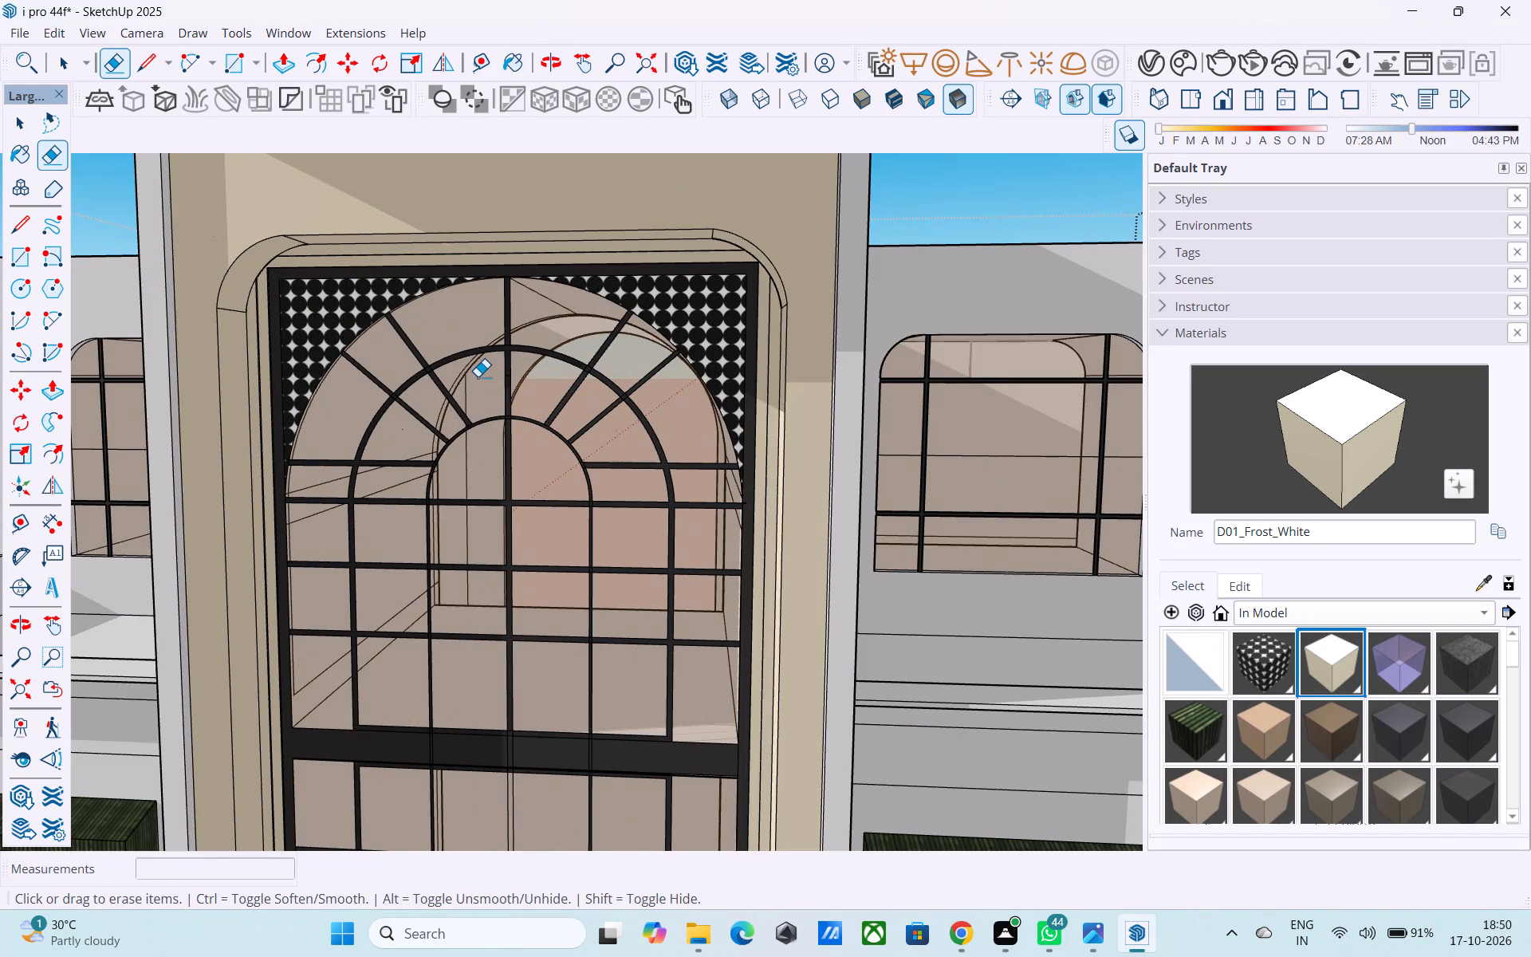
scroll(478, 376, down, 5)
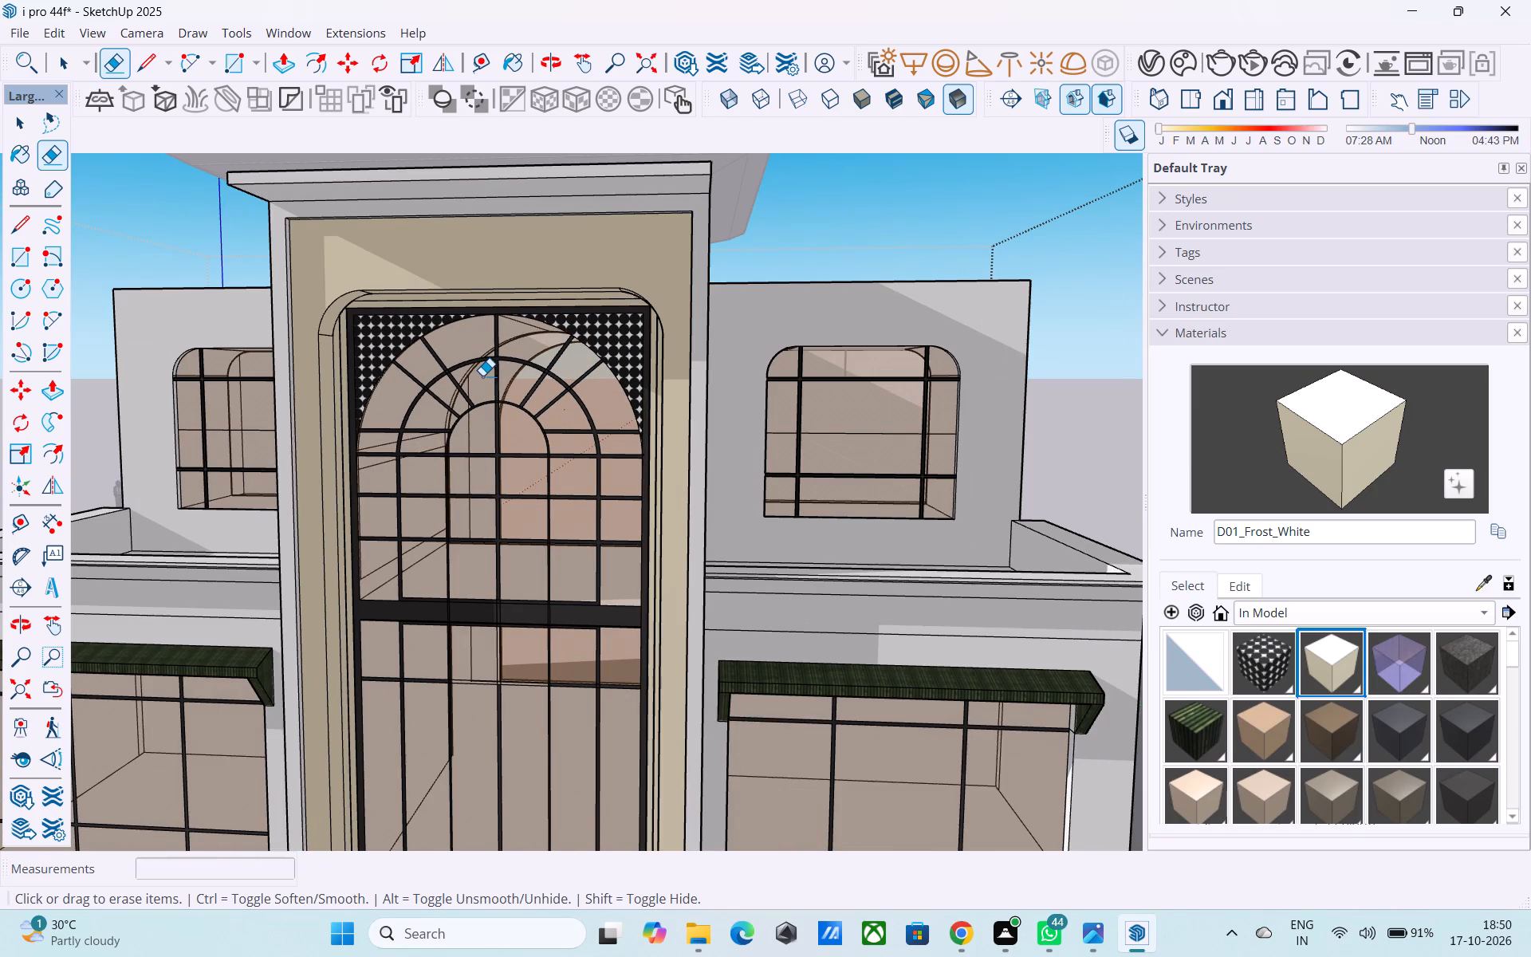
scroll(482, 376, down, 4)
middle_drag(482, 376, 348, 400)
scroll(348, 400, up, 3)
middle_drag(433, 386, 352, 304)
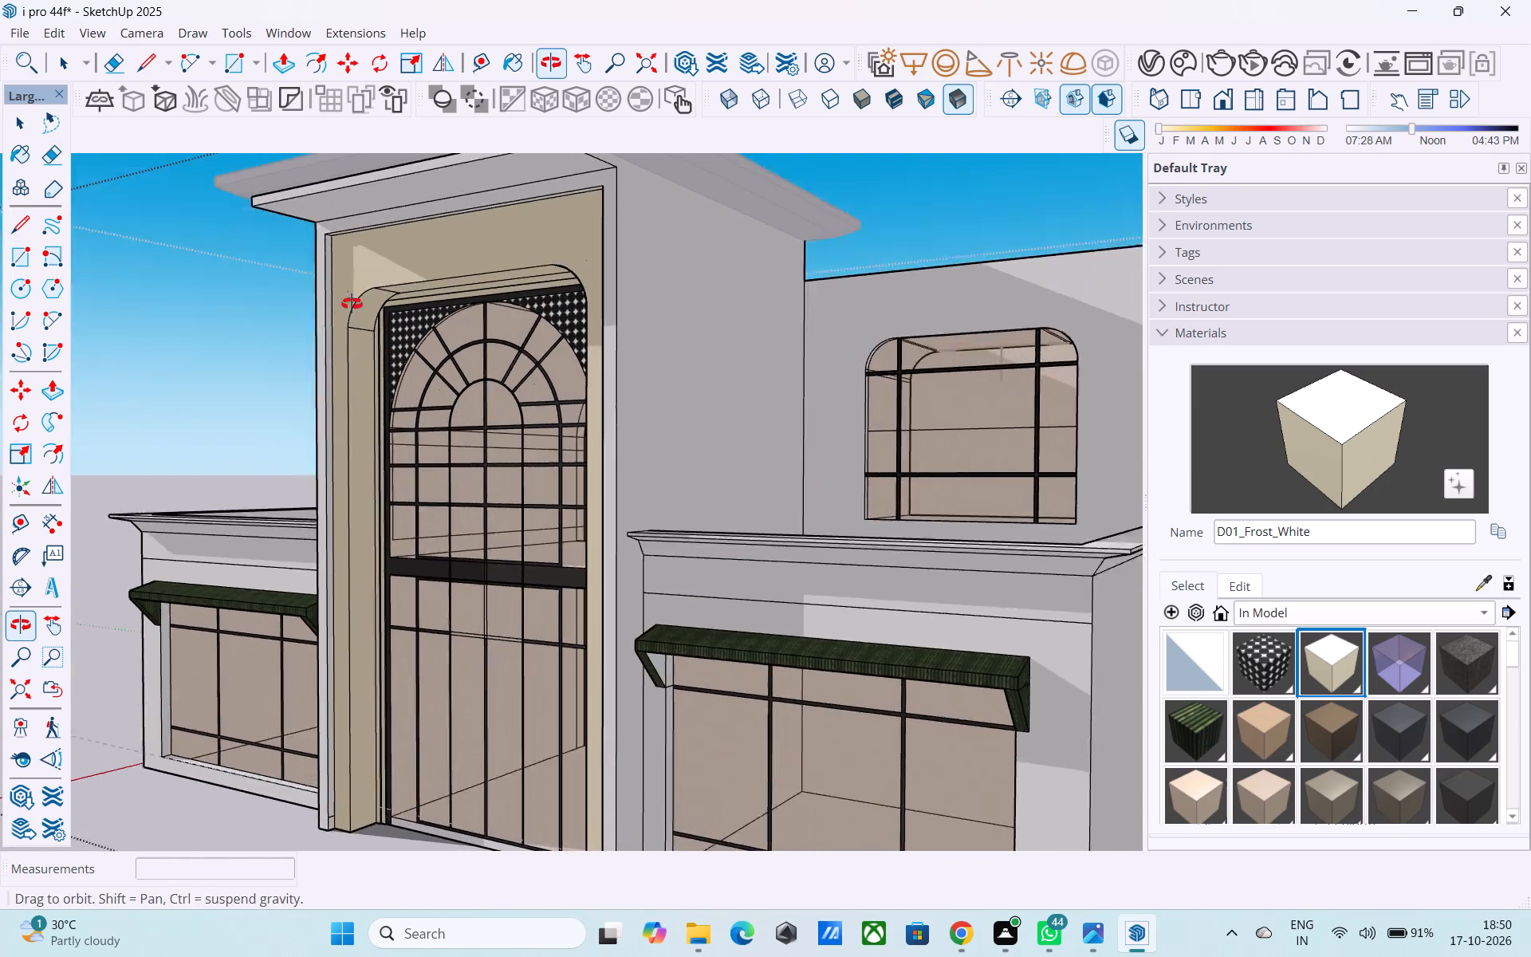
middle_drag(352, 304, 354, 234)
scroll(455, 388, up, 8)
scroll(455, 388, down, 4)
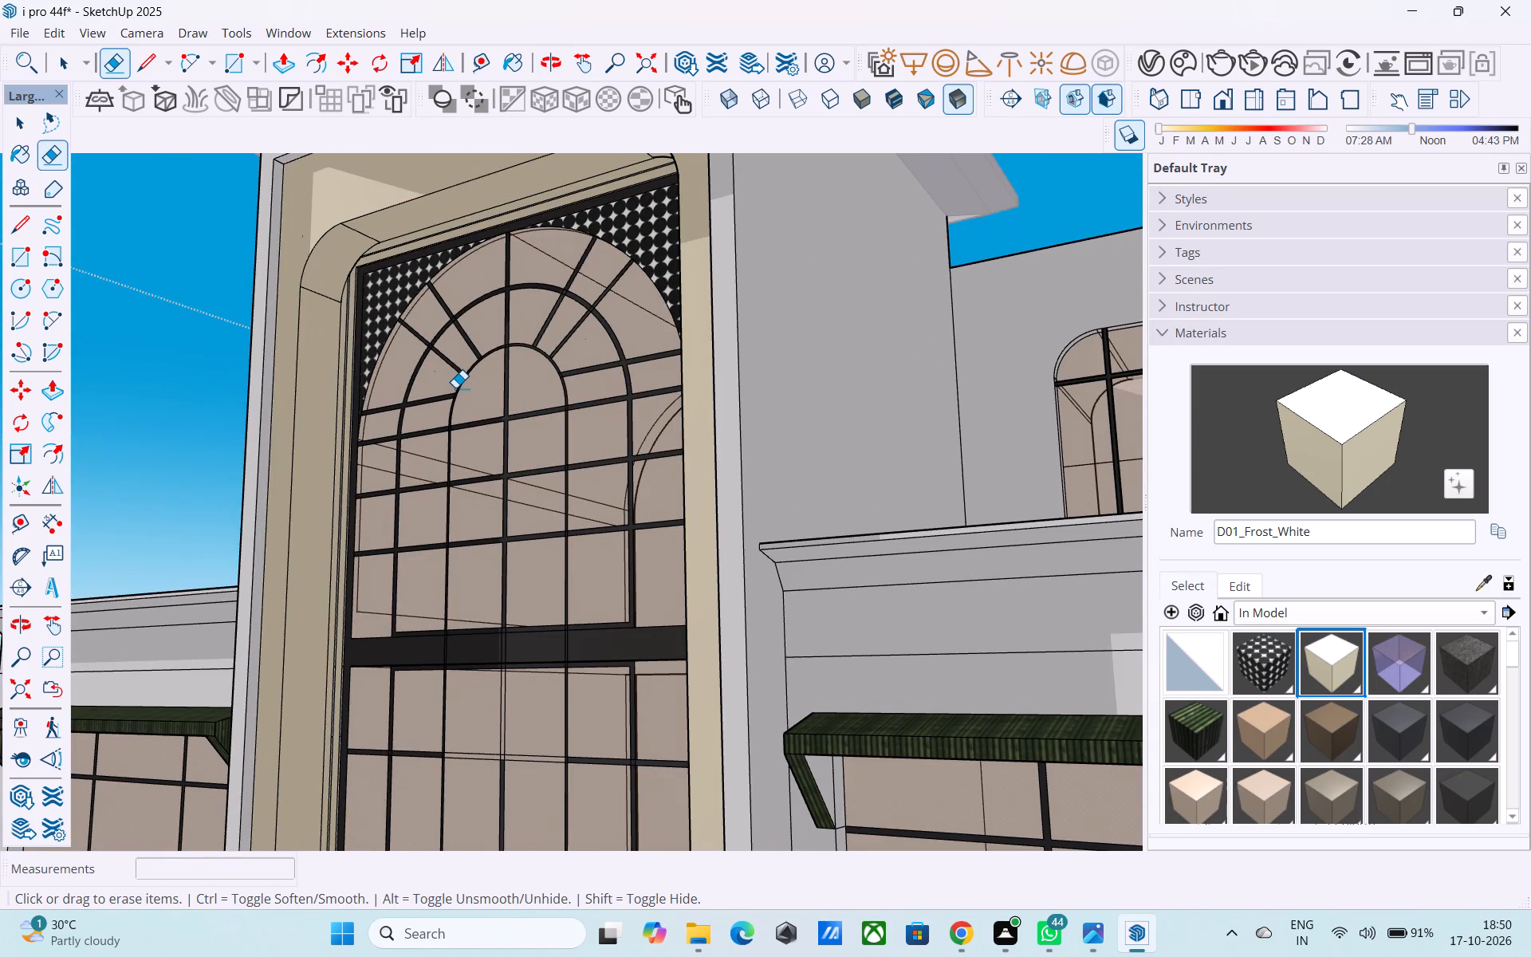
scroll(458, 388, down, 2)
middle_drag(457, 397, 507, 491)
scroll(508, 492, down, 3)
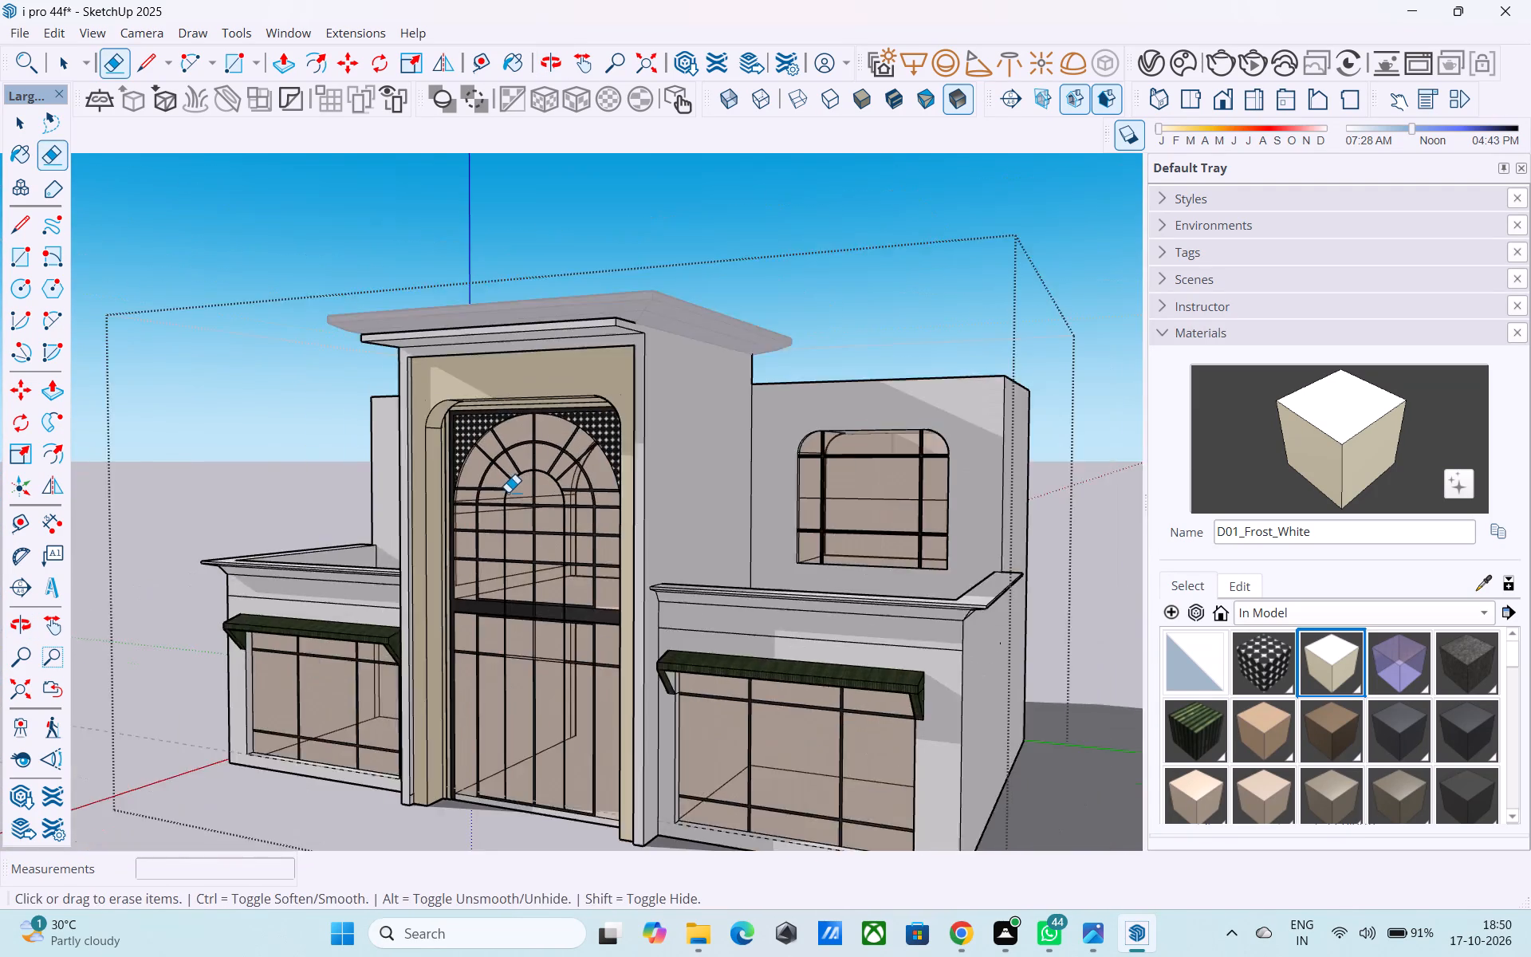
scroll(508, 492, down, 4)
middle_drag(514, 494, 725, 662)
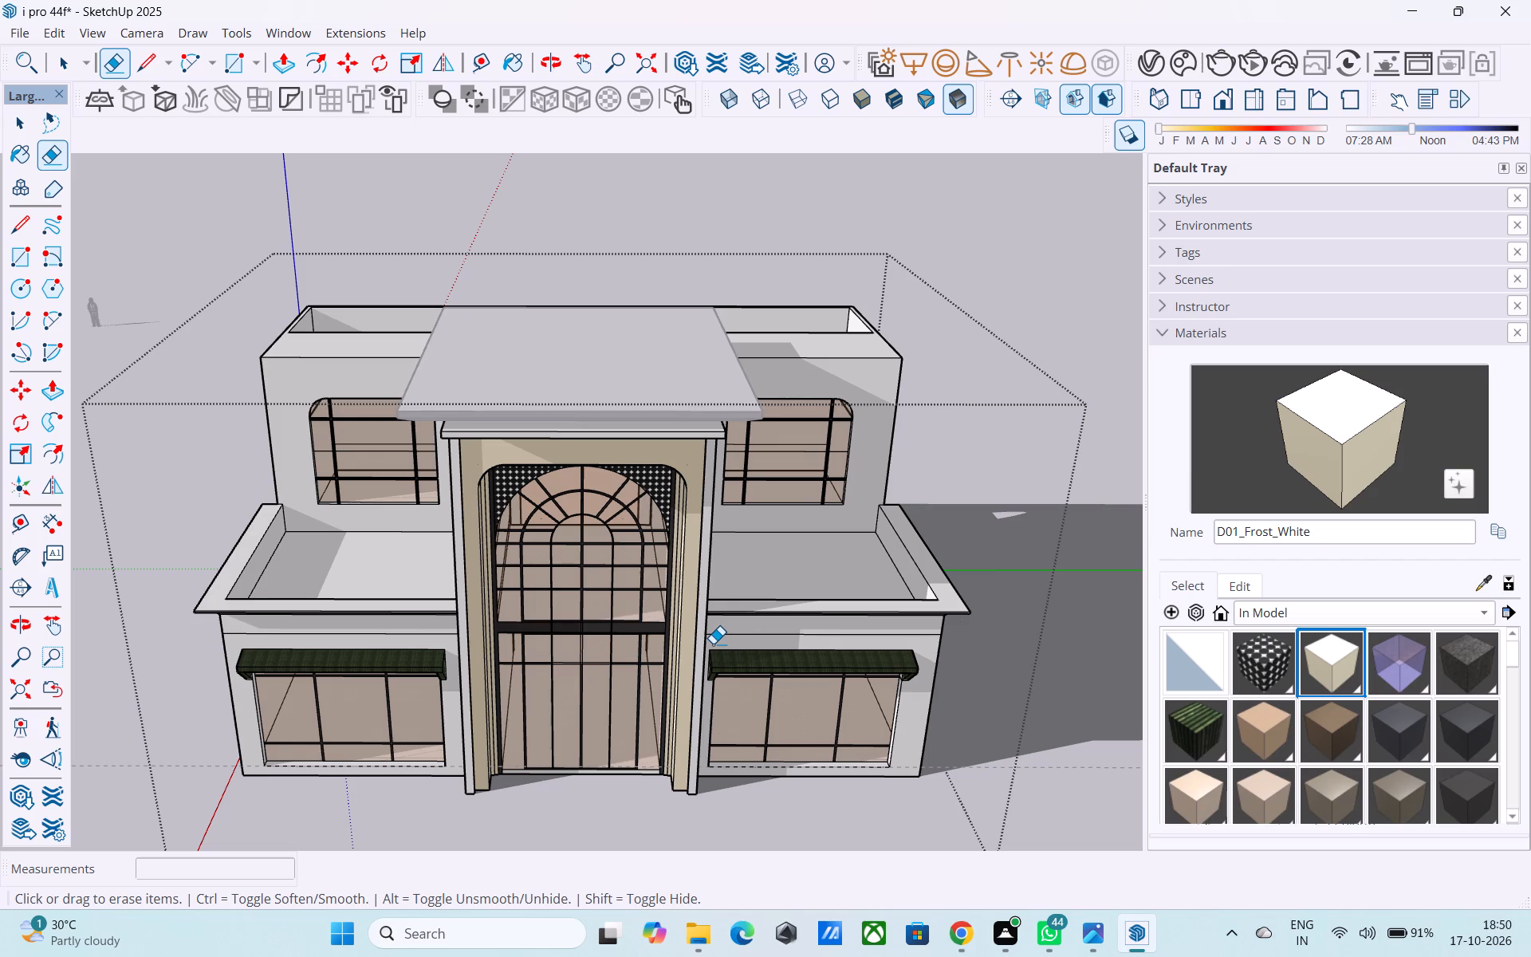
Finish editing the building group and return to the whole model.
scroll(694, 578, down, 5)
middle_drag(690, 577, 598, 492)
scroll(598, 492, up, 2)
key(space)
middle_drag(593, 490, 706, 461)
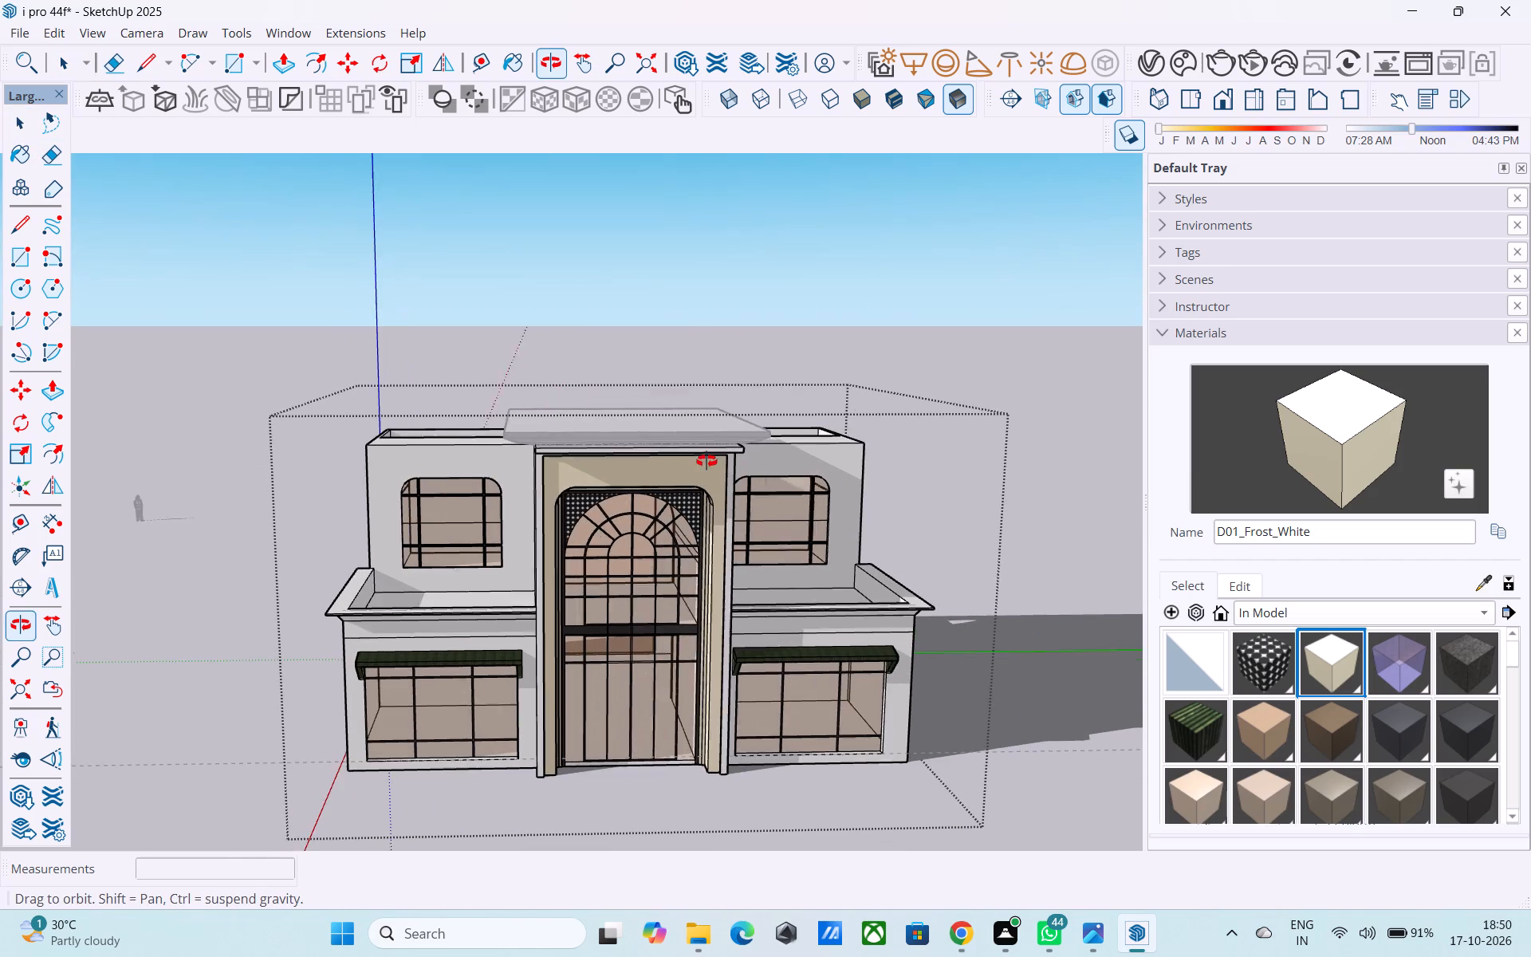
middle_drag(706, 461, 707, 461)
click(699, 312)
Review the whole building's front facade and roofs from low, frontal and raised viewpoints.
middle_drag(672, 615, 718, 581)
scroll(710, 566, up, 1)
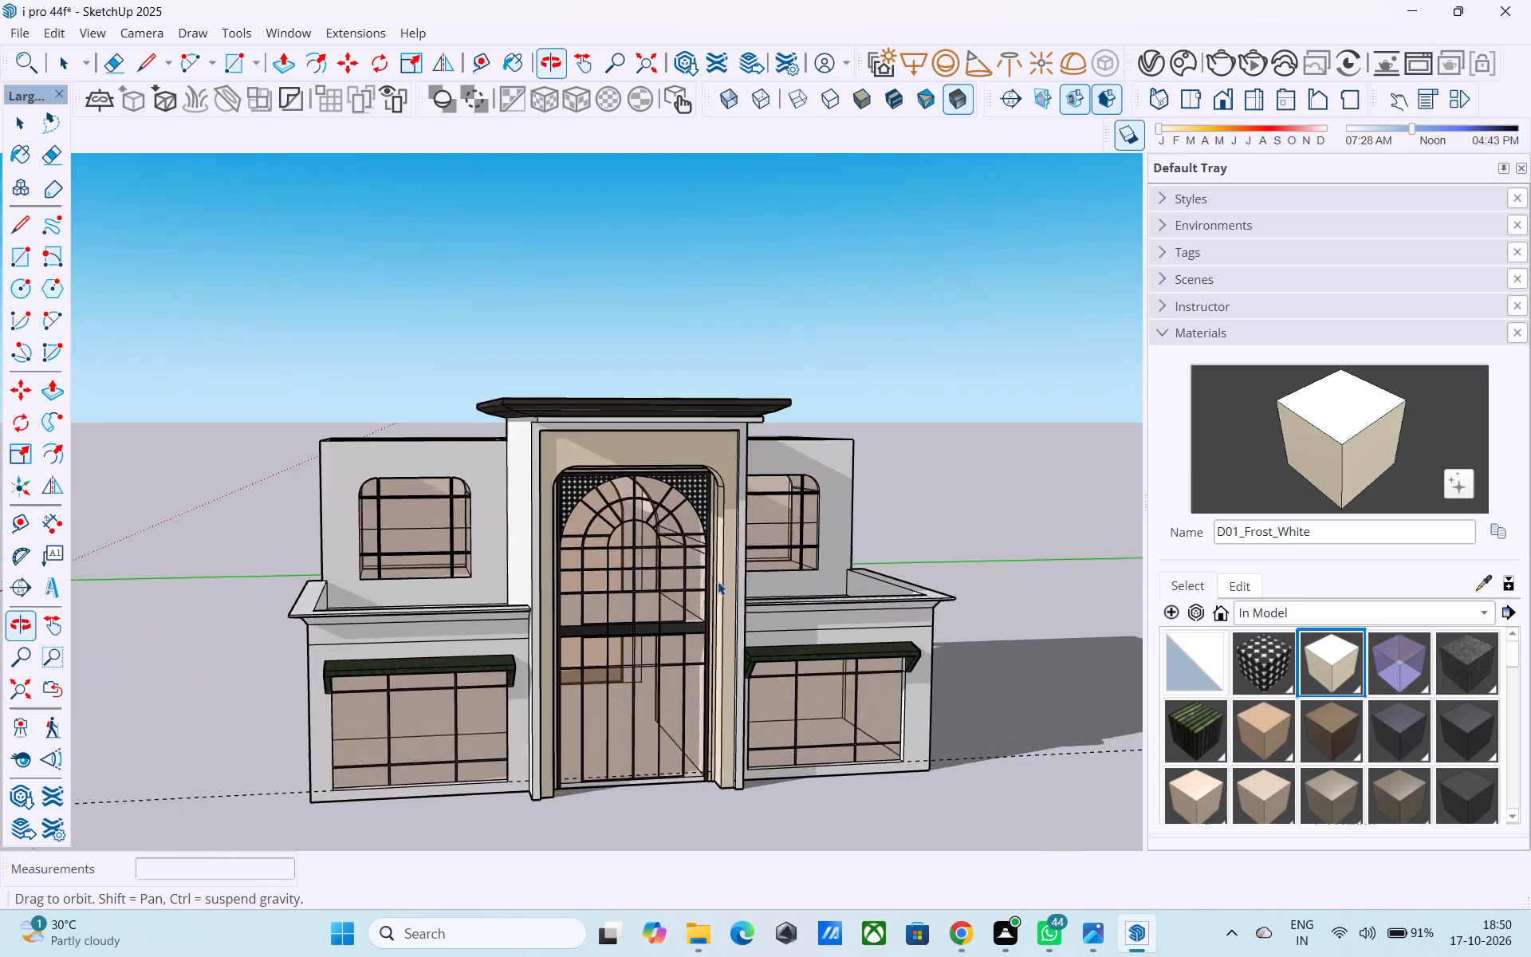
middle_drag(718, 581, 718, 577)
shift+middle_drag(698, 625, 475, 484)
scroll(482, 358, up, 2)
scroll(482, 358, down, 3)
middle_drag(535, 403, 488, 462)
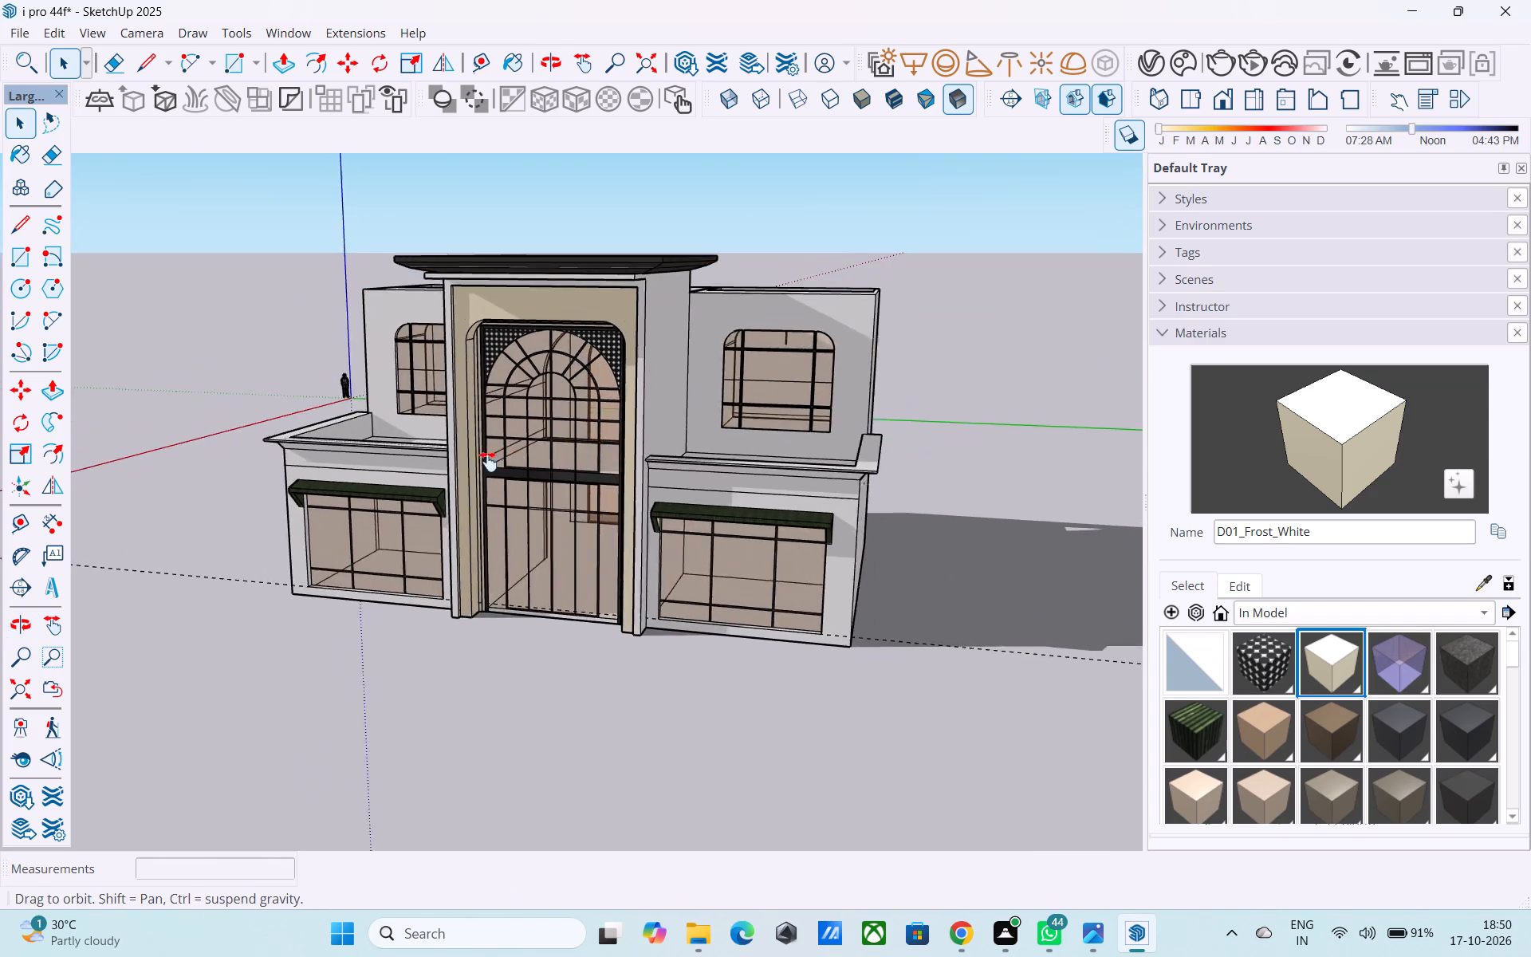
middle_drag(488, 462, 643, 473)
scroll(643, 473, up, 2)
scroll(643, 473, down, 4)
middle_drag(622, 486, 612, 431)
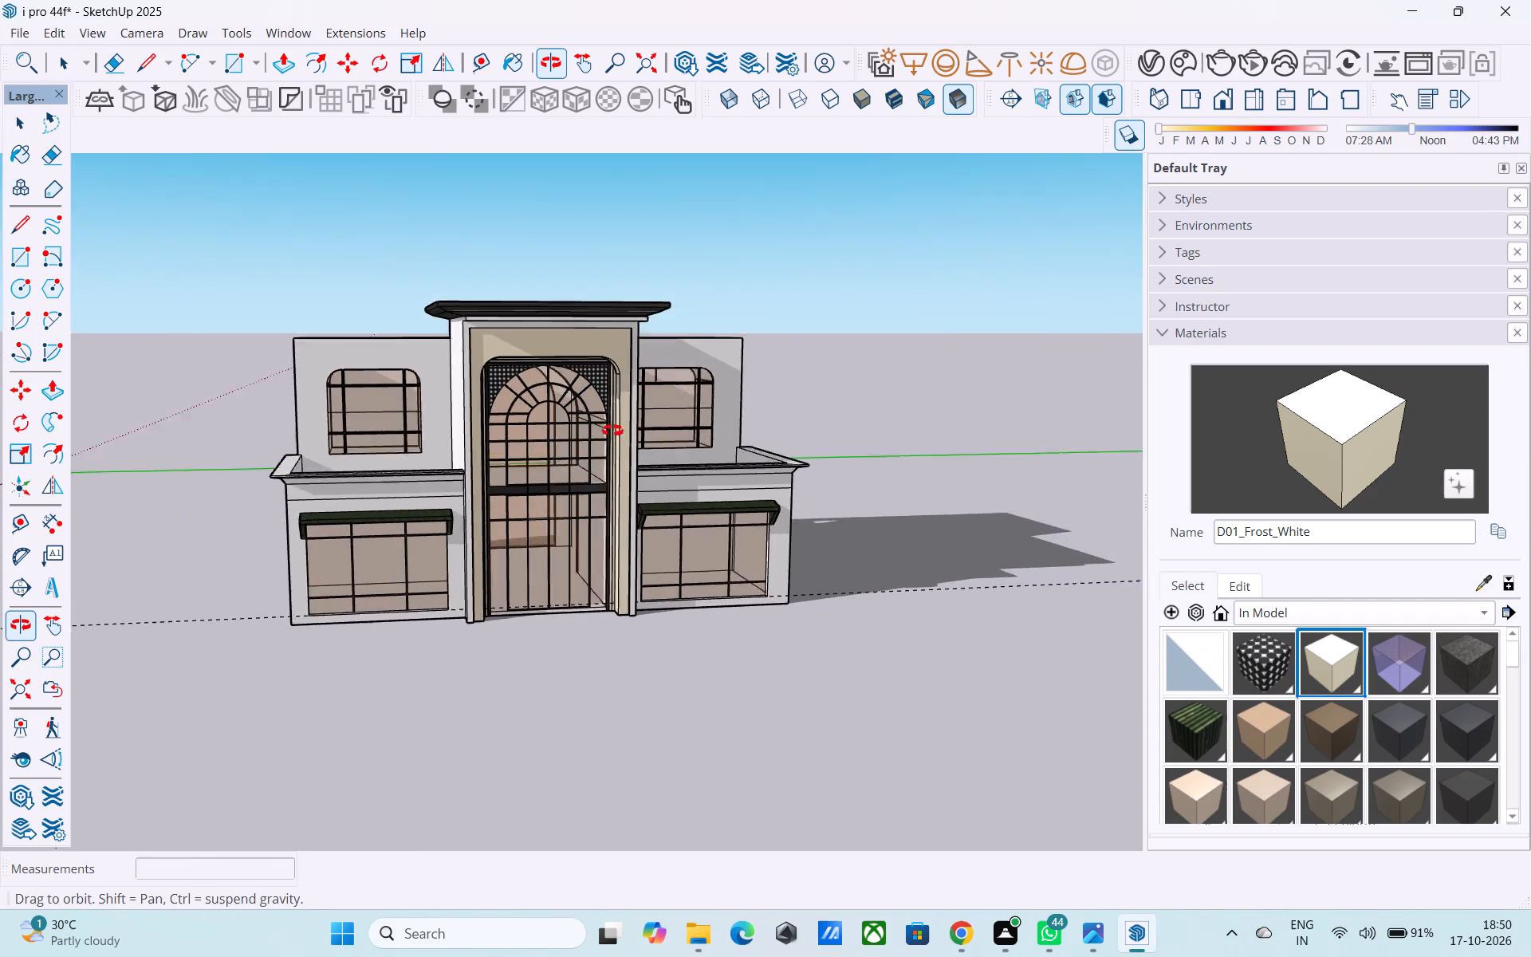
middle_drag(612, 431, 601, 425)
middle_drag(382, 535, 407, 526)
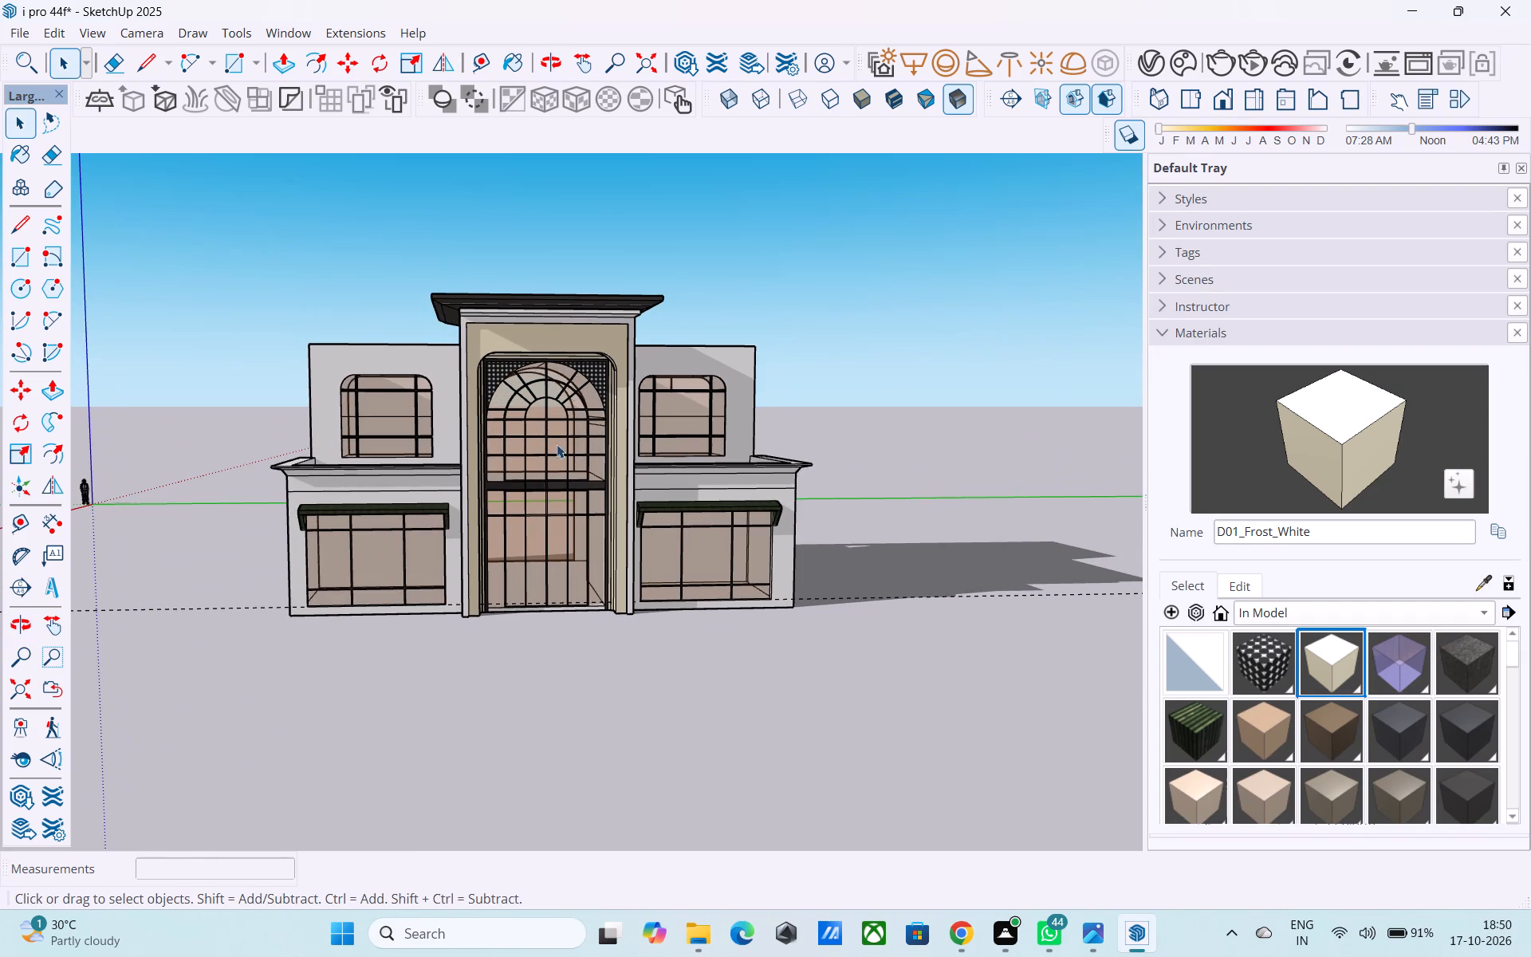
middle_drag(476, 494, 419, 439)
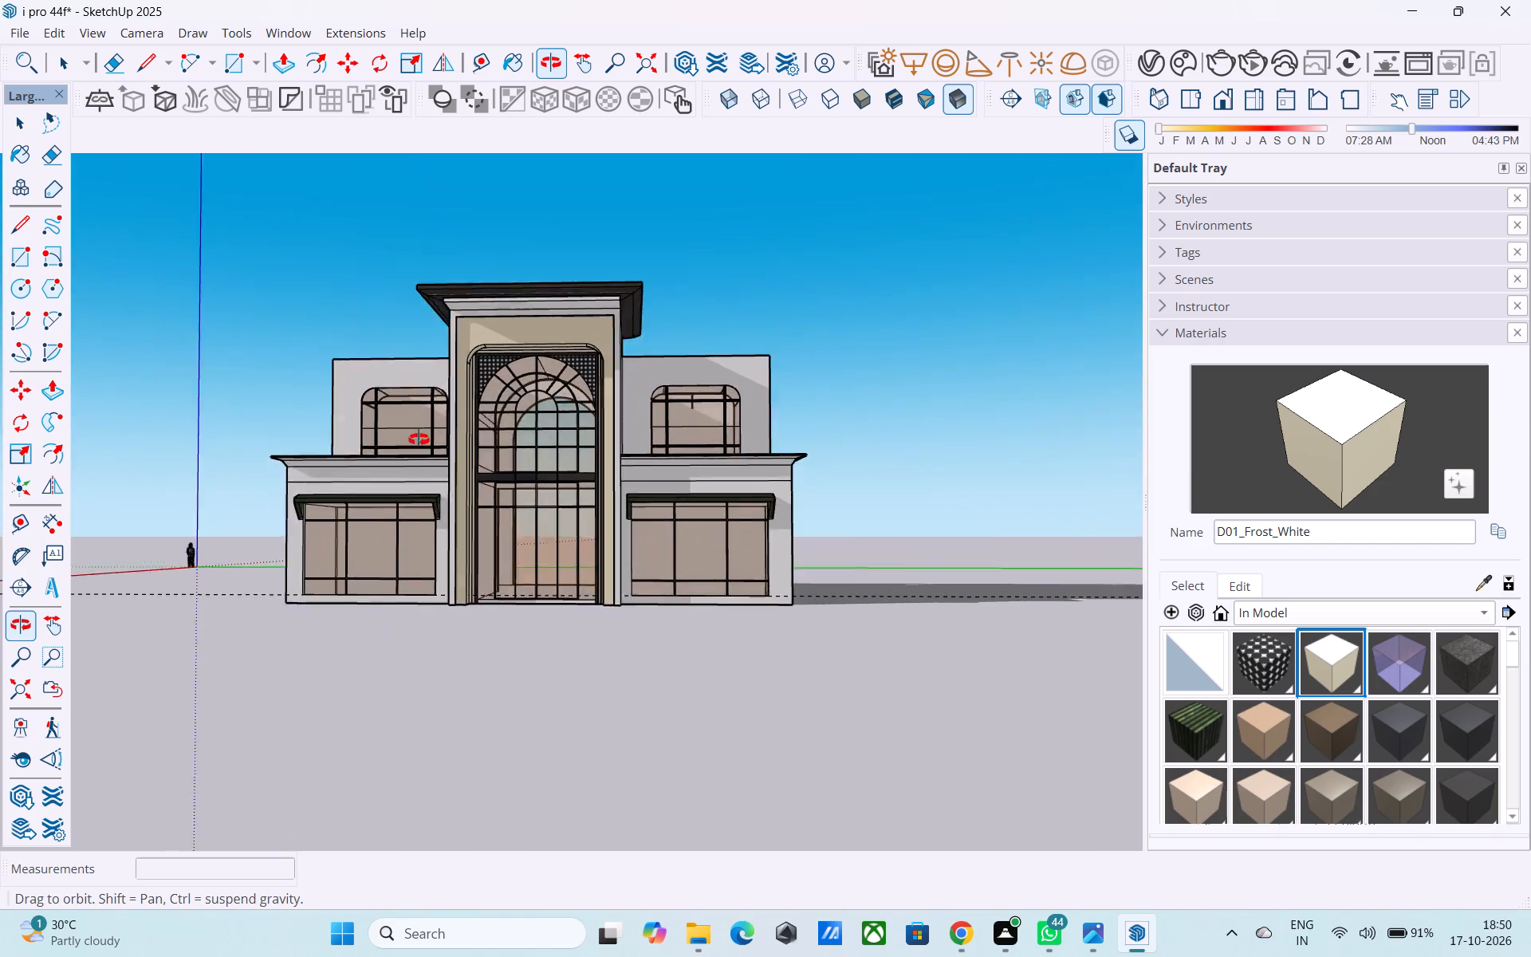
middle_drag(419, 439, 535, 576)
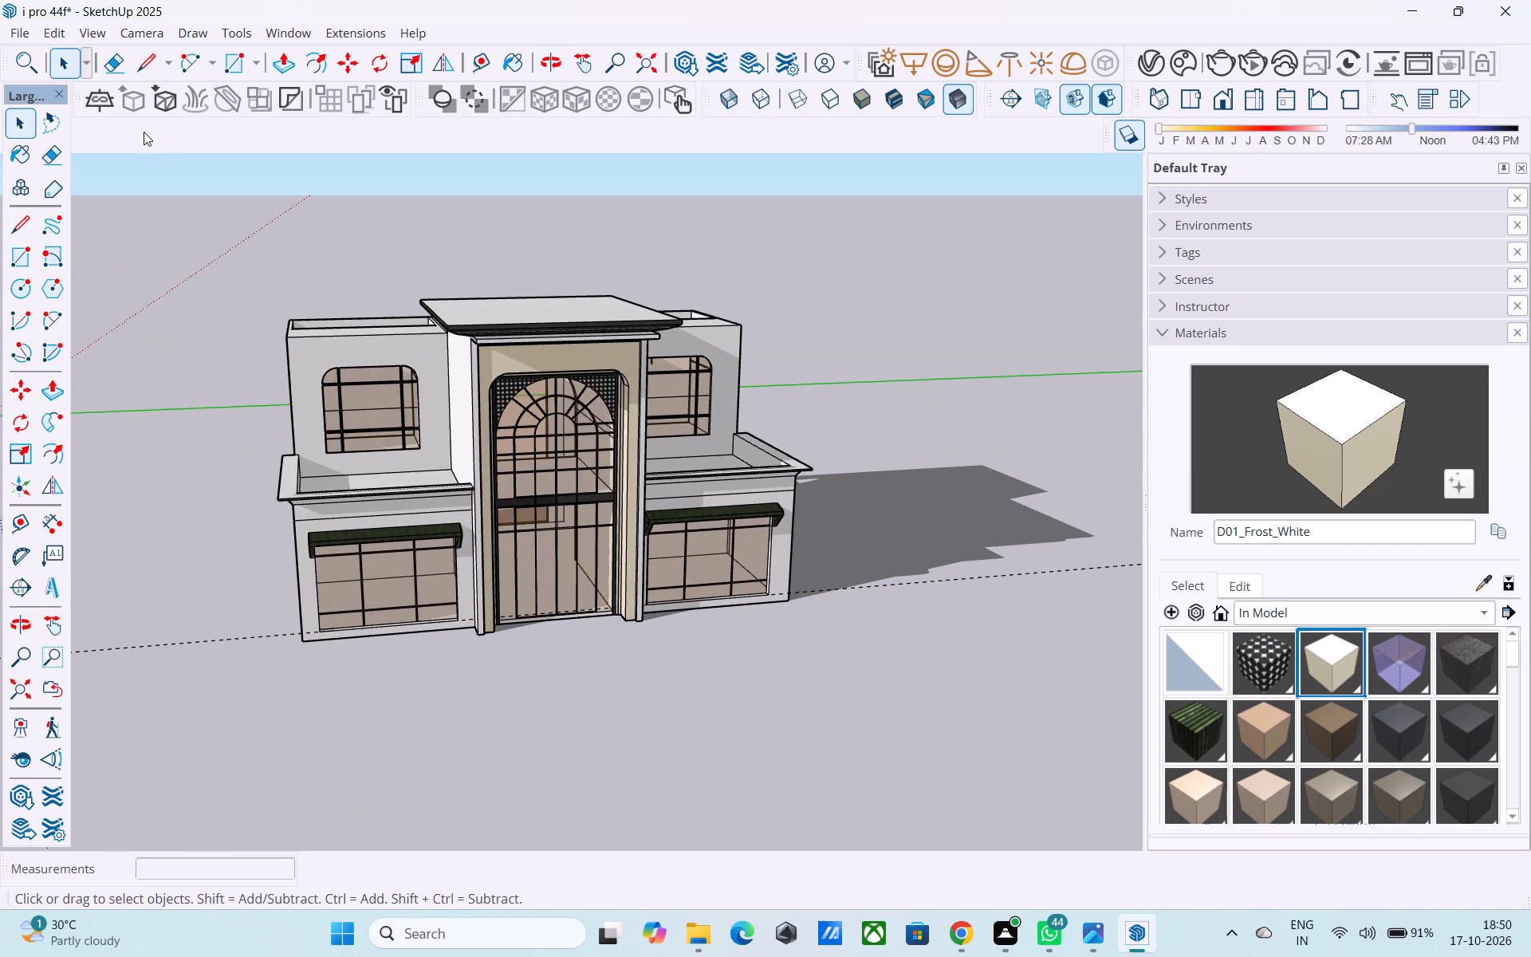
Import the grass plant model Group_1 (1) from Downloads and place it at the outer front corner of the left lower roof terrace.
click(22, 39)
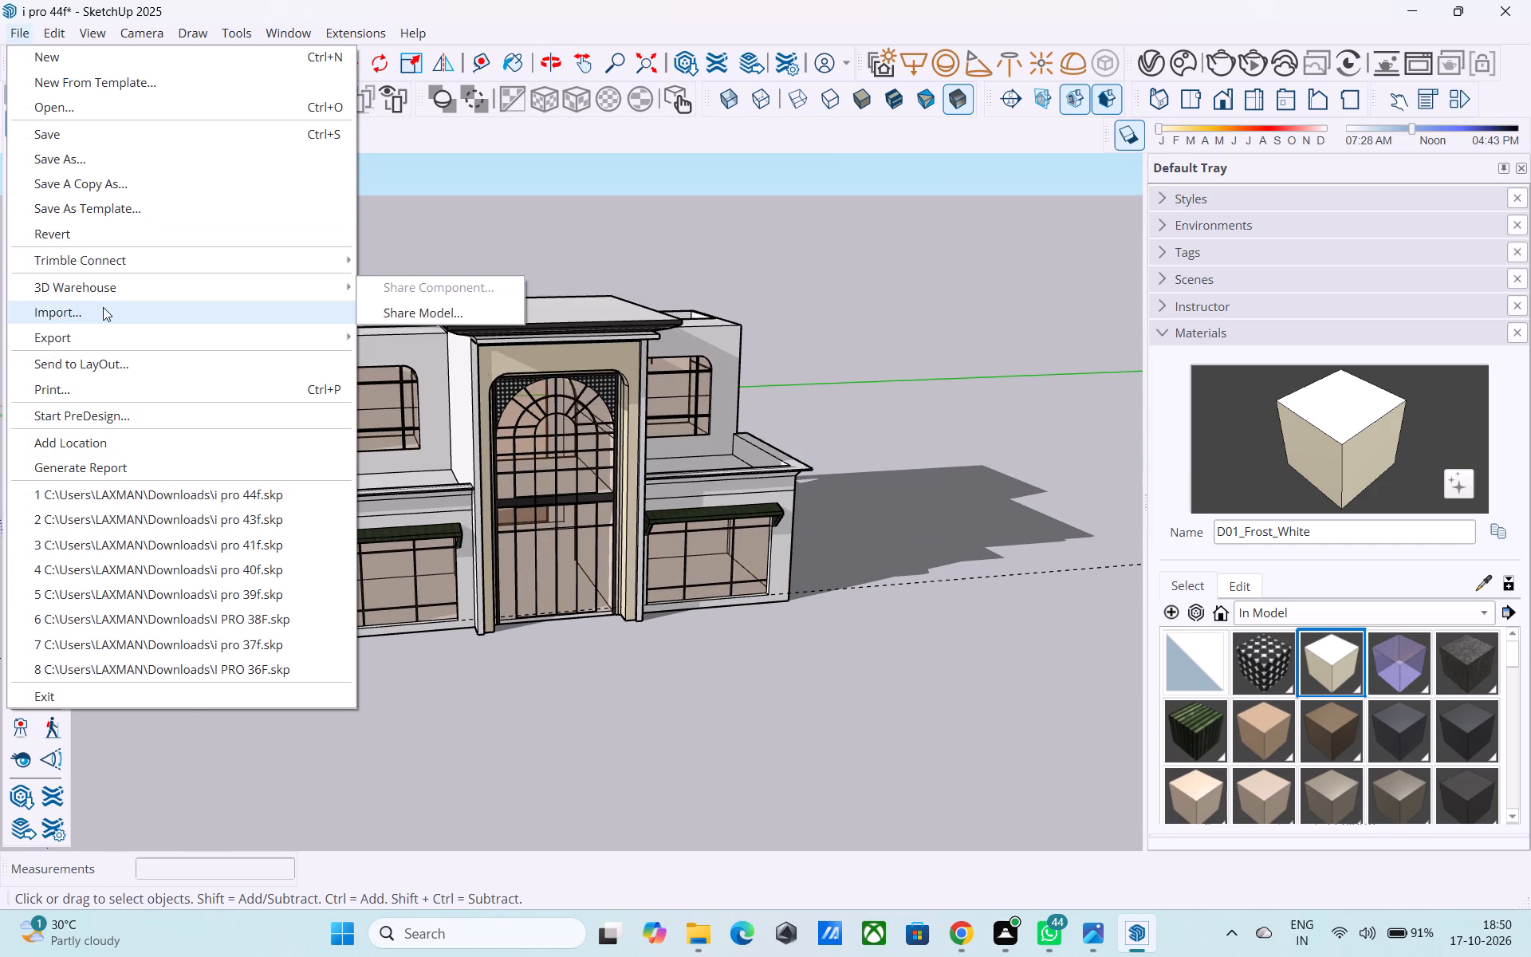
click(104, 308)
scroll(278, 494, down, 4)
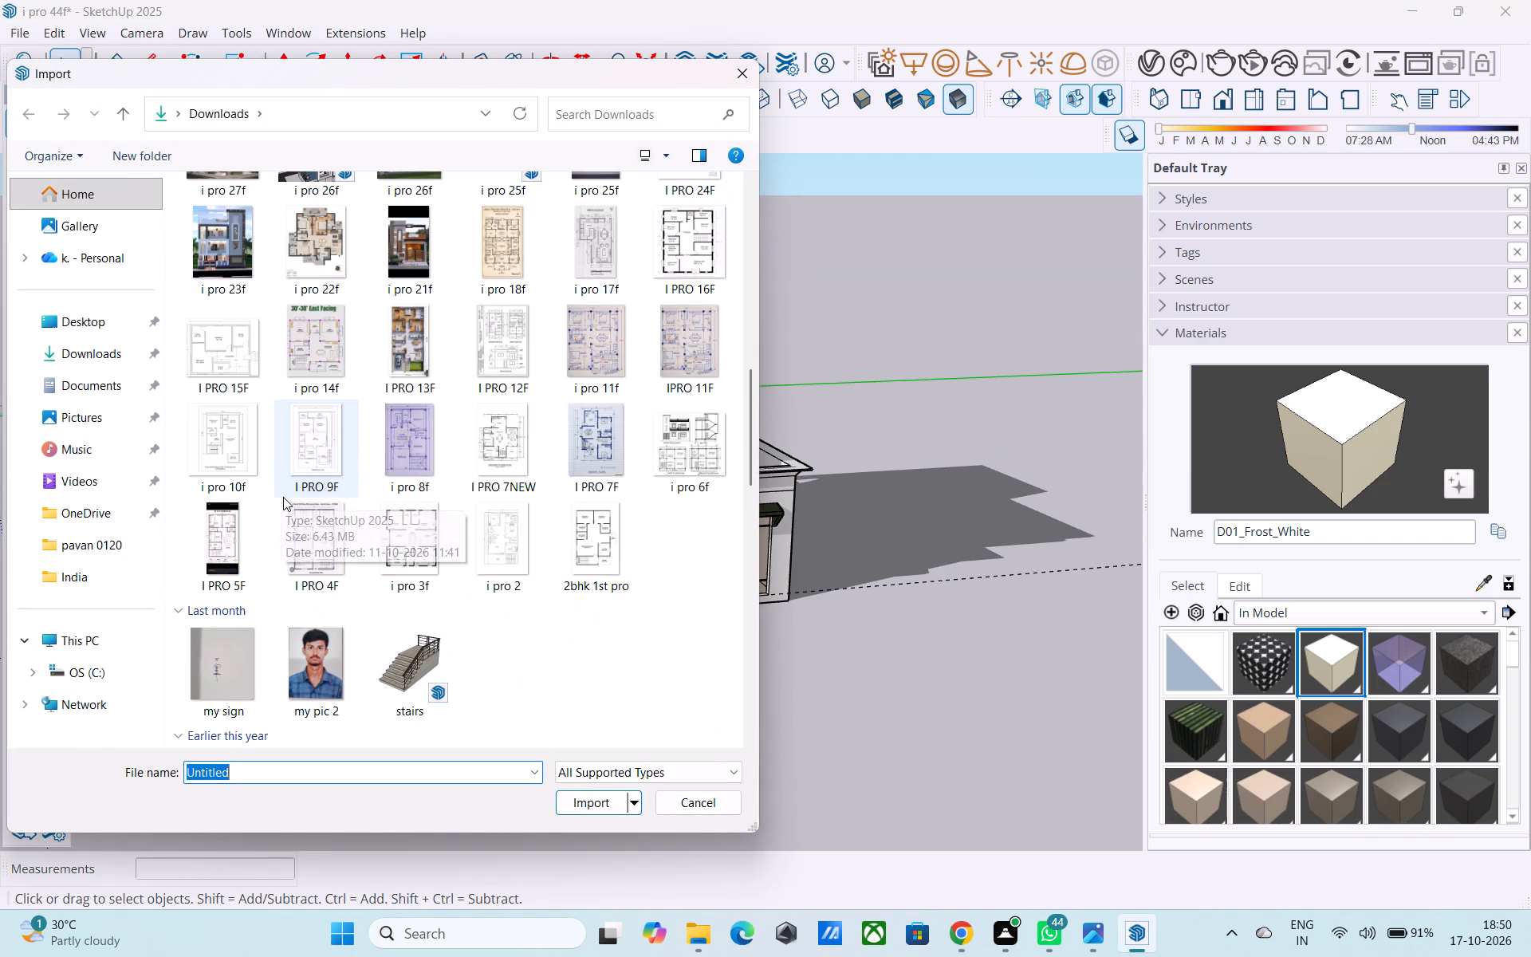
scroll(304, 492, down, 3)
scroll(364, 474, up, 1)
scroll(484, 468, down, 2)
scroll(590, 402, up, 3)
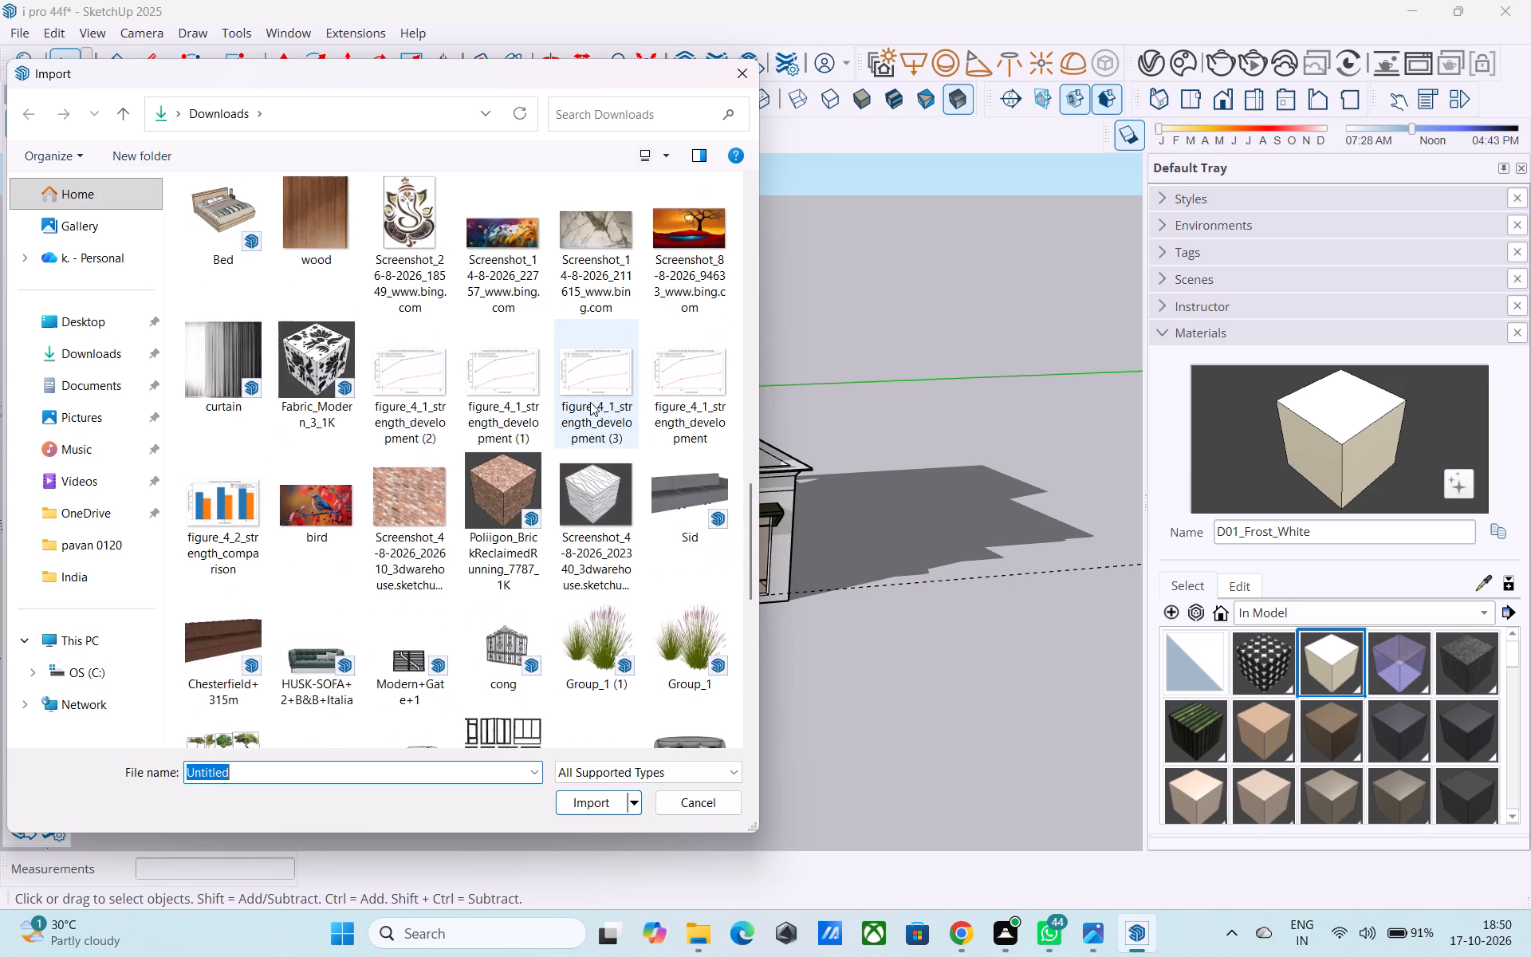
scroll(590, 402, down, 2)
scroll(593, 374, up, 1)
click(593, 374)
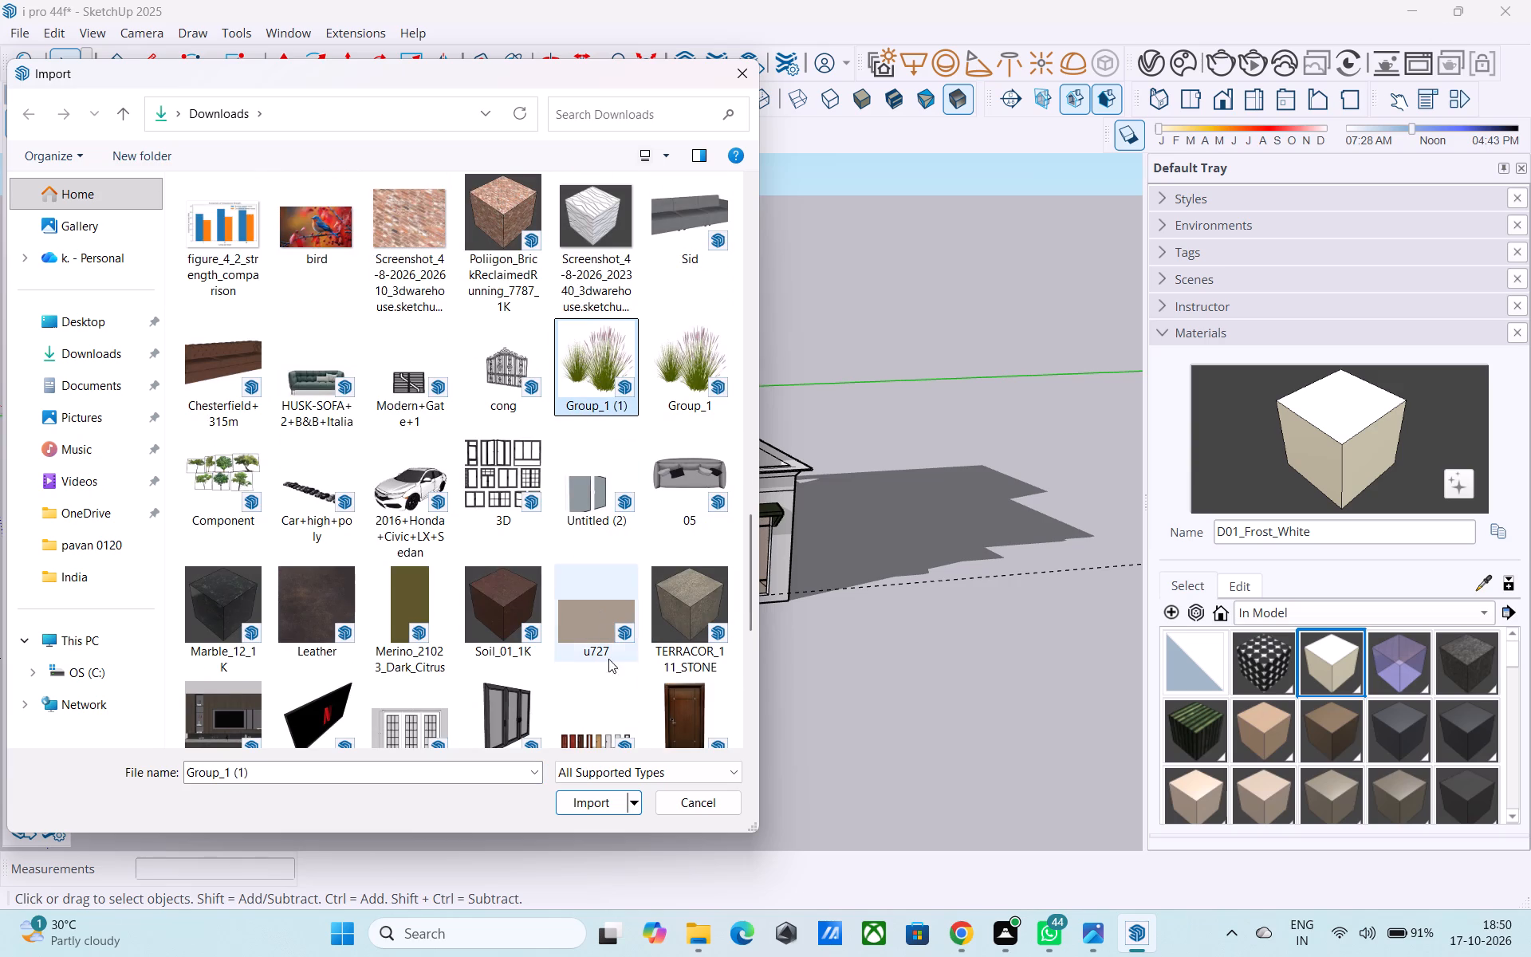
click(596, 795)
middle_drag(415, 451, 435, 561)
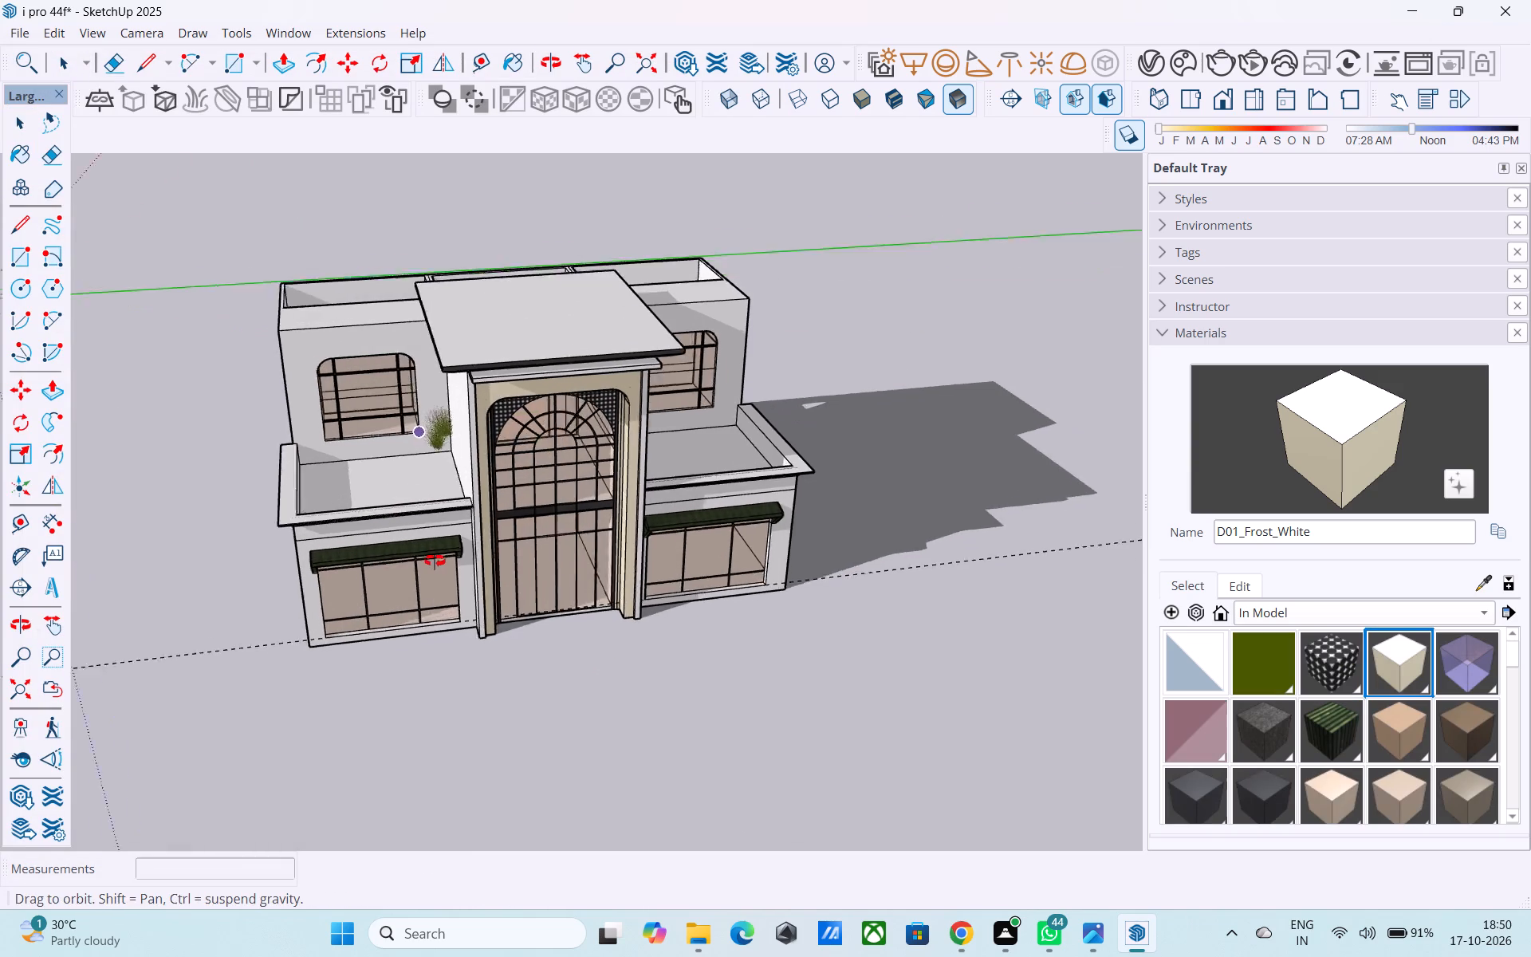
middle_drag(435, 561, 450, 610)
scroll(347, 502, up, 3)
click(253, 520)
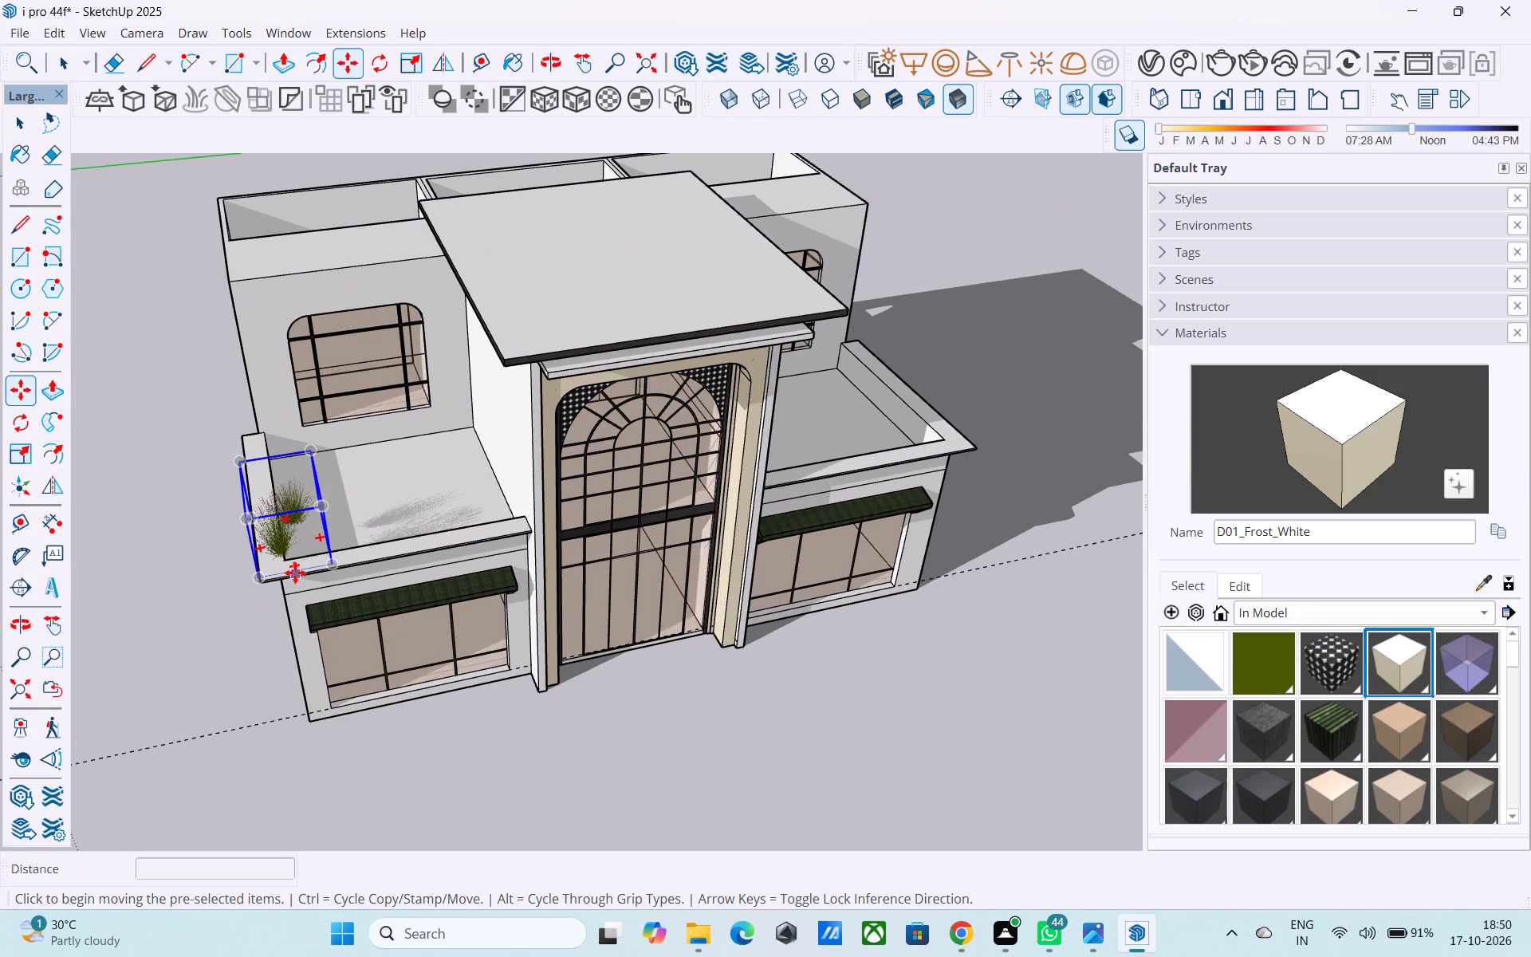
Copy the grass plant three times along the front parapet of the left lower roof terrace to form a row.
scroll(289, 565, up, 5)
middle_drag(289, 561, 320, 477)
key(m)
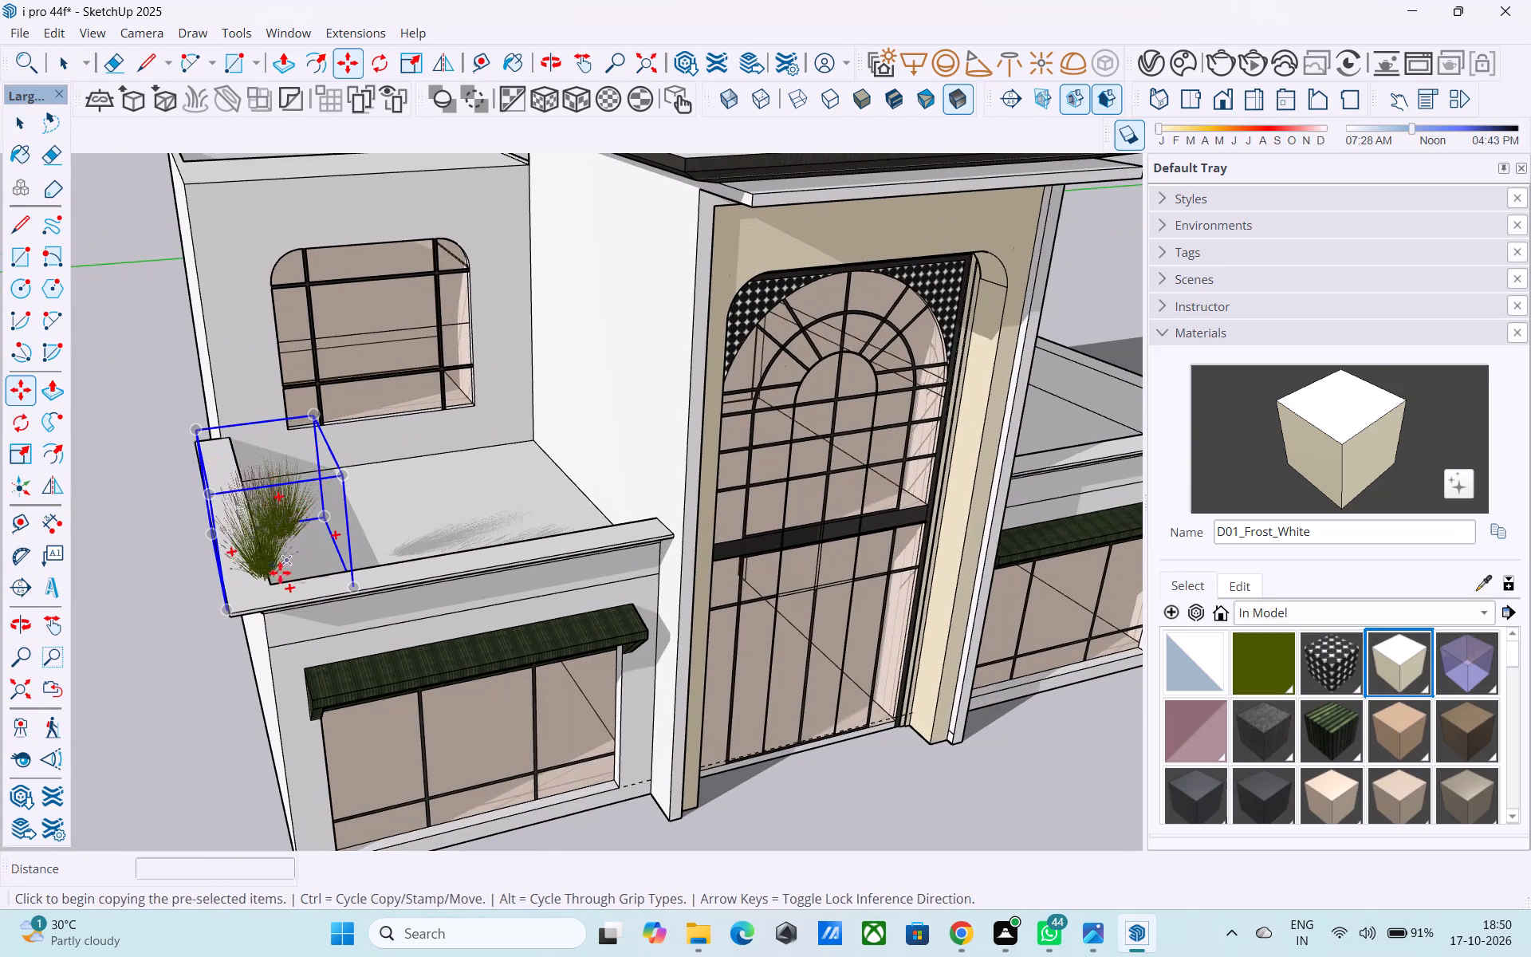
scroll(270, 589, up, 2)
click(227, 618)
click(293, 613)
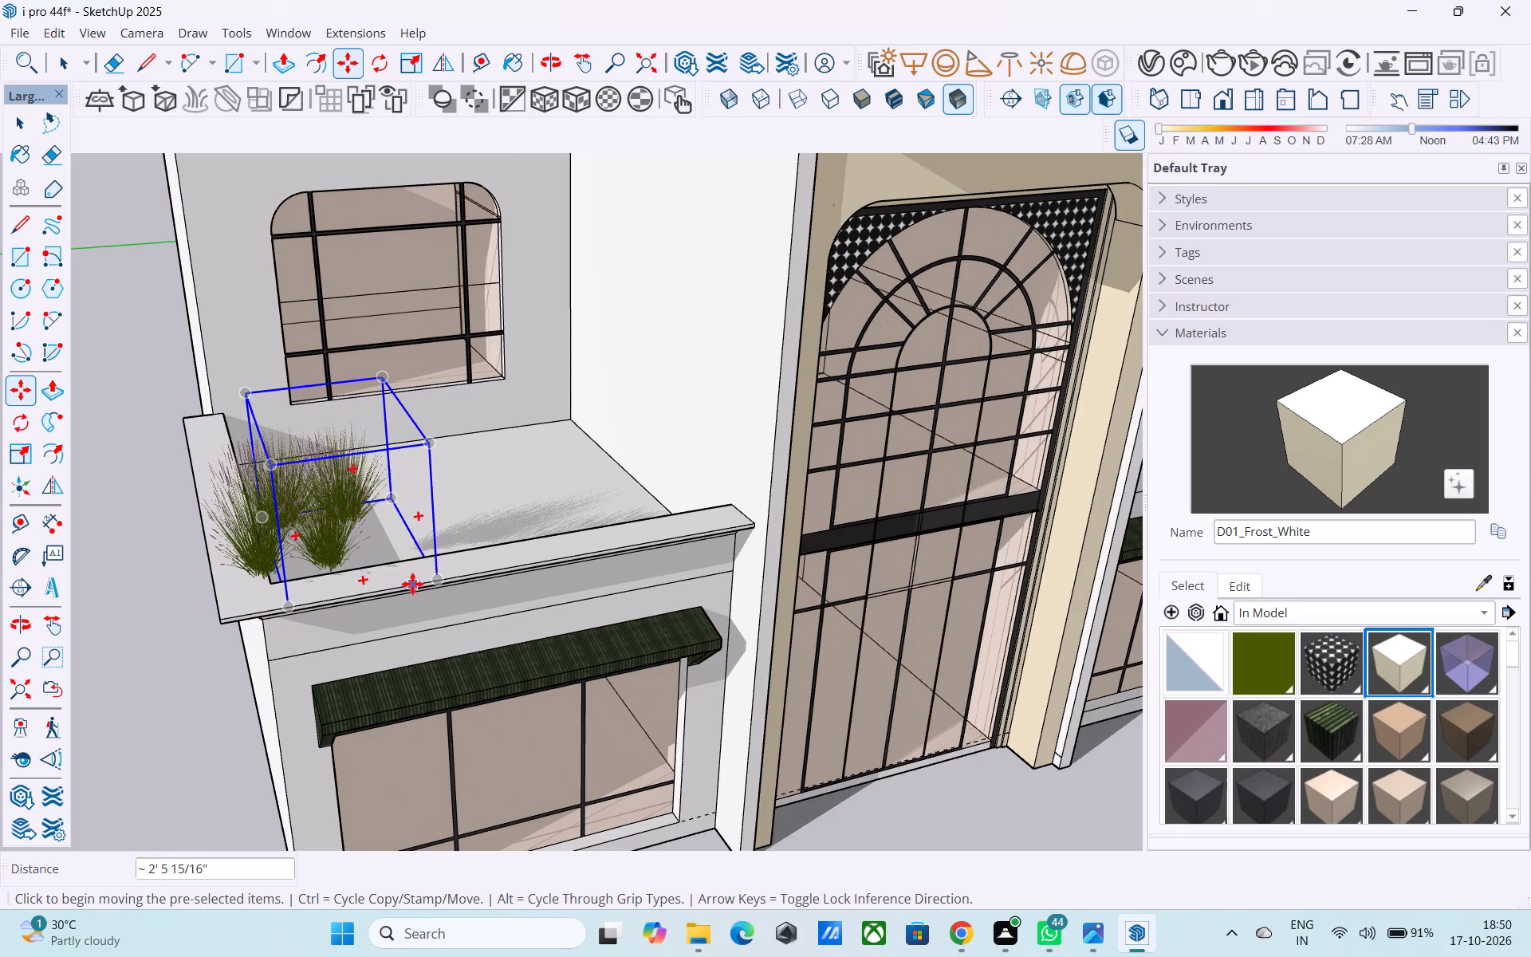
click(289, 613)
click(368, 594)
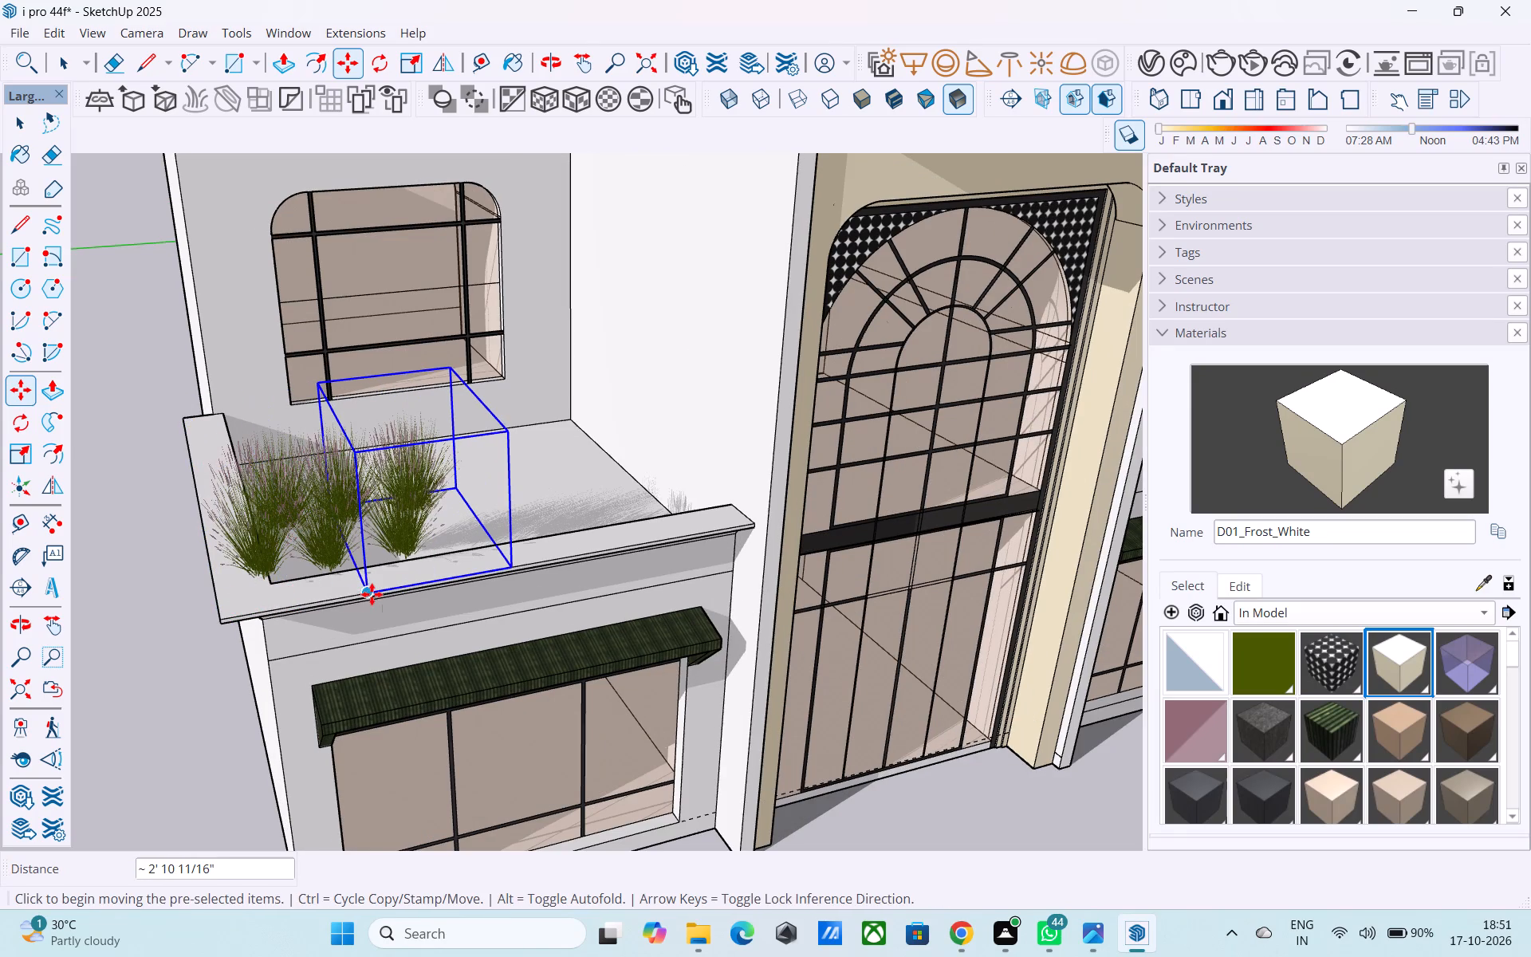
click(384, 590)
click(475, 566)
Examine the row of grass plants on the left terrace up close and against the whole facade.
middle_drag(505, 554, 334, 348)
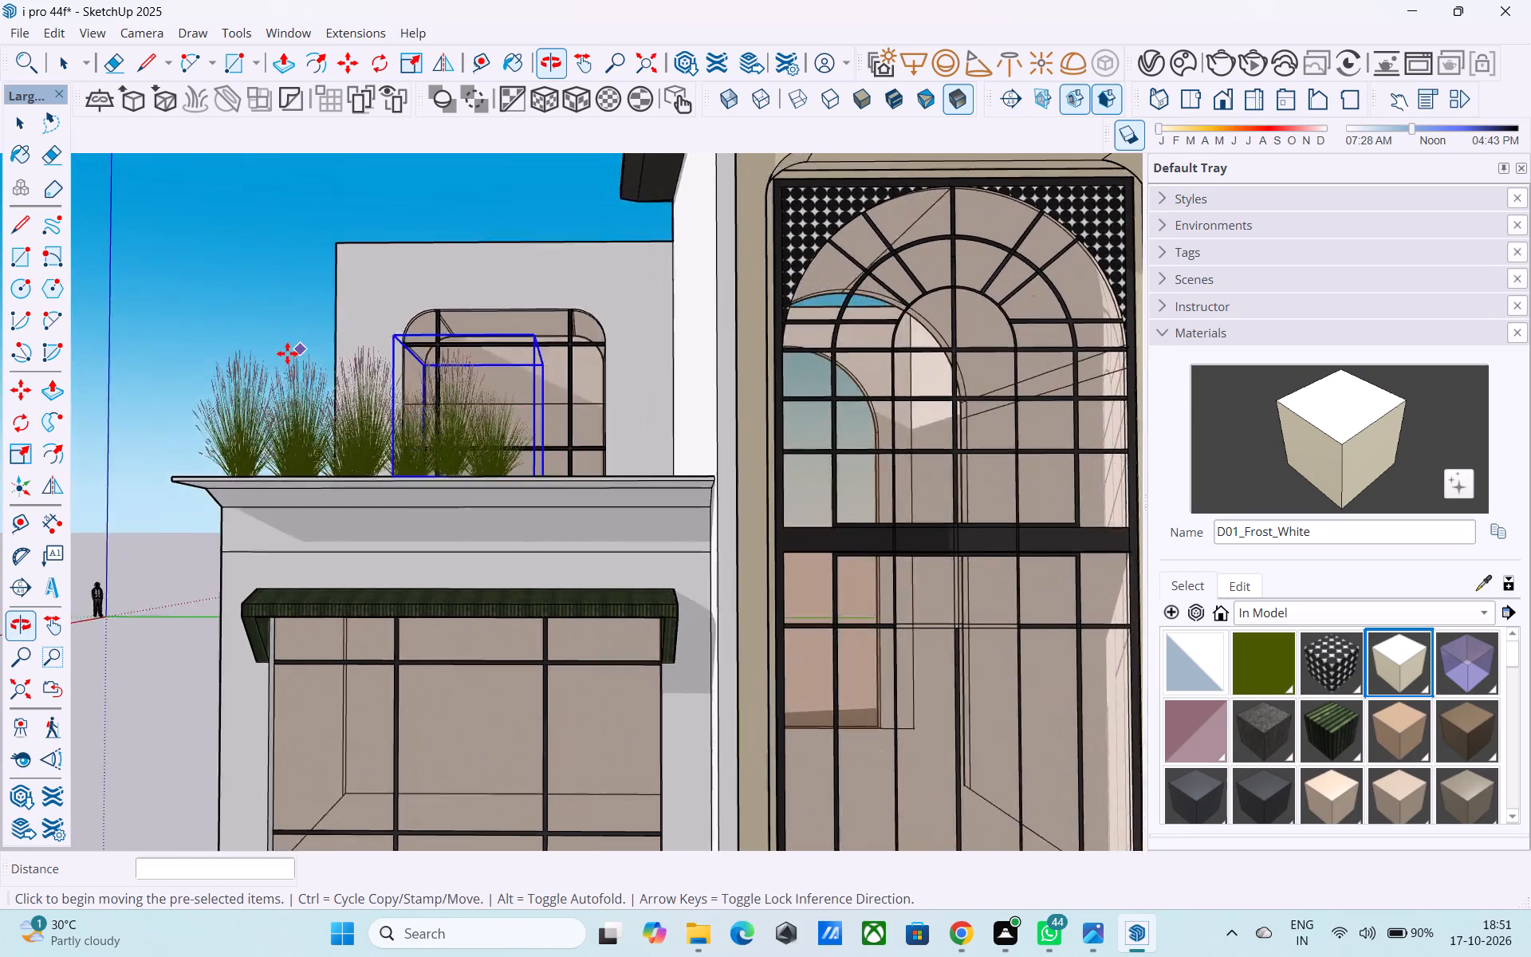
scroll(283, 356, up, 5)
scroll(282, 354, down, 3)
scroll(328, 482, up, 3)
middle_drag(426, 510, 596, 522)
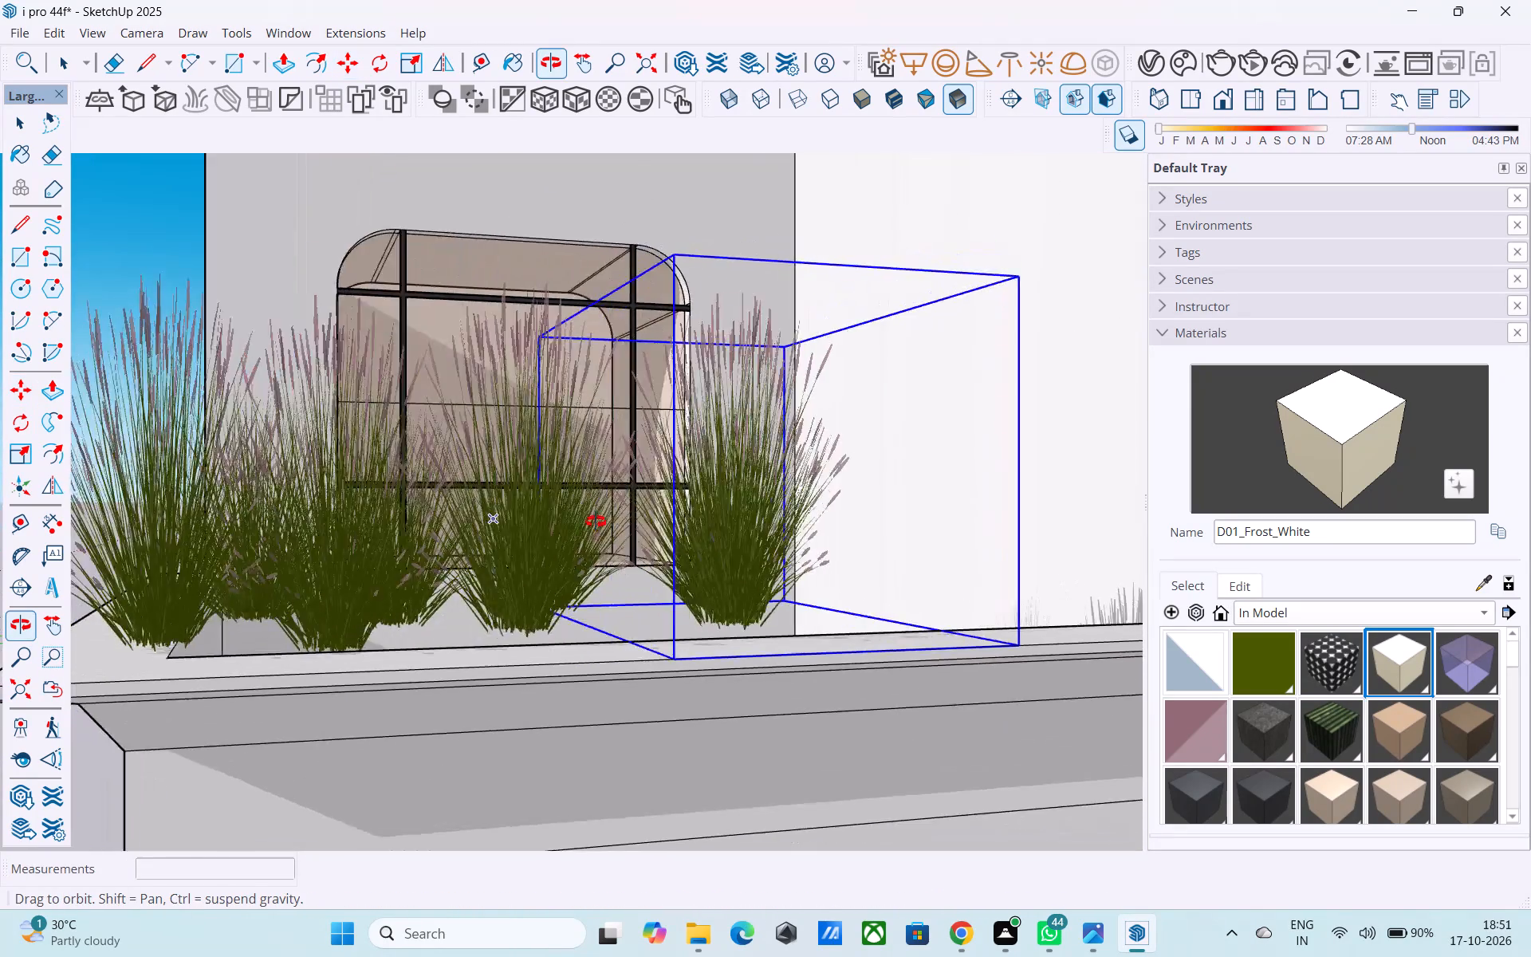
middle_drag(596, 522, 615, 573)
scroll(612, 573, down, 13)
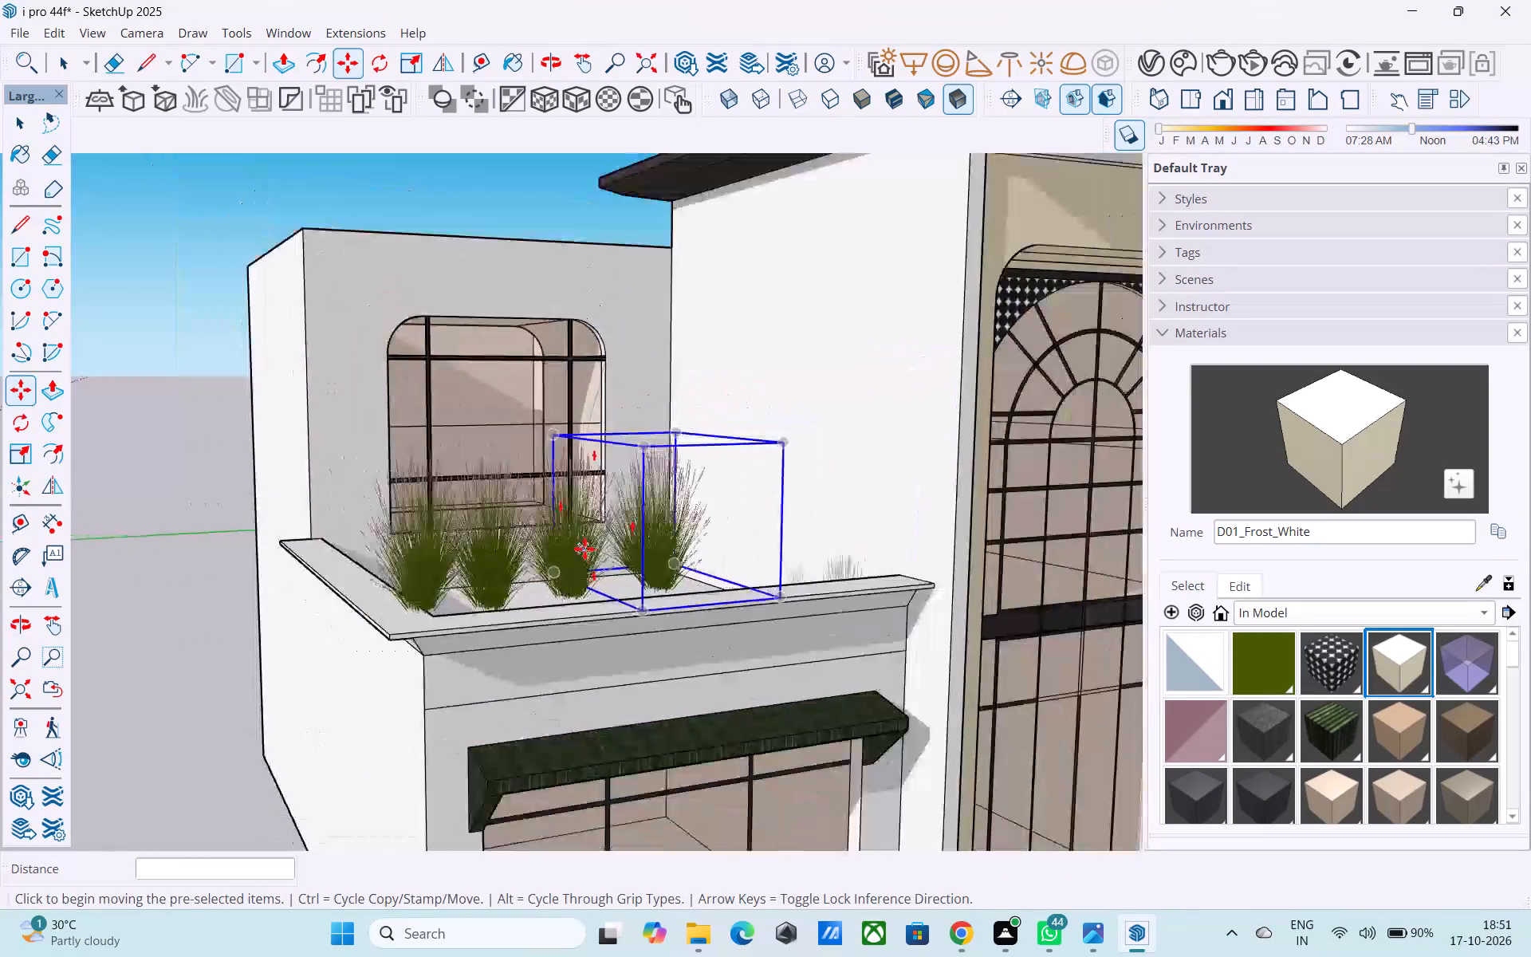
scroll(584, 549, down, 3)
key(space)
scroll(564, 542, down, 1)
middle_drag(564, 542, 392, 553)
scroll(320, 522, down, 7)
scroll(385, 534, up, 4)
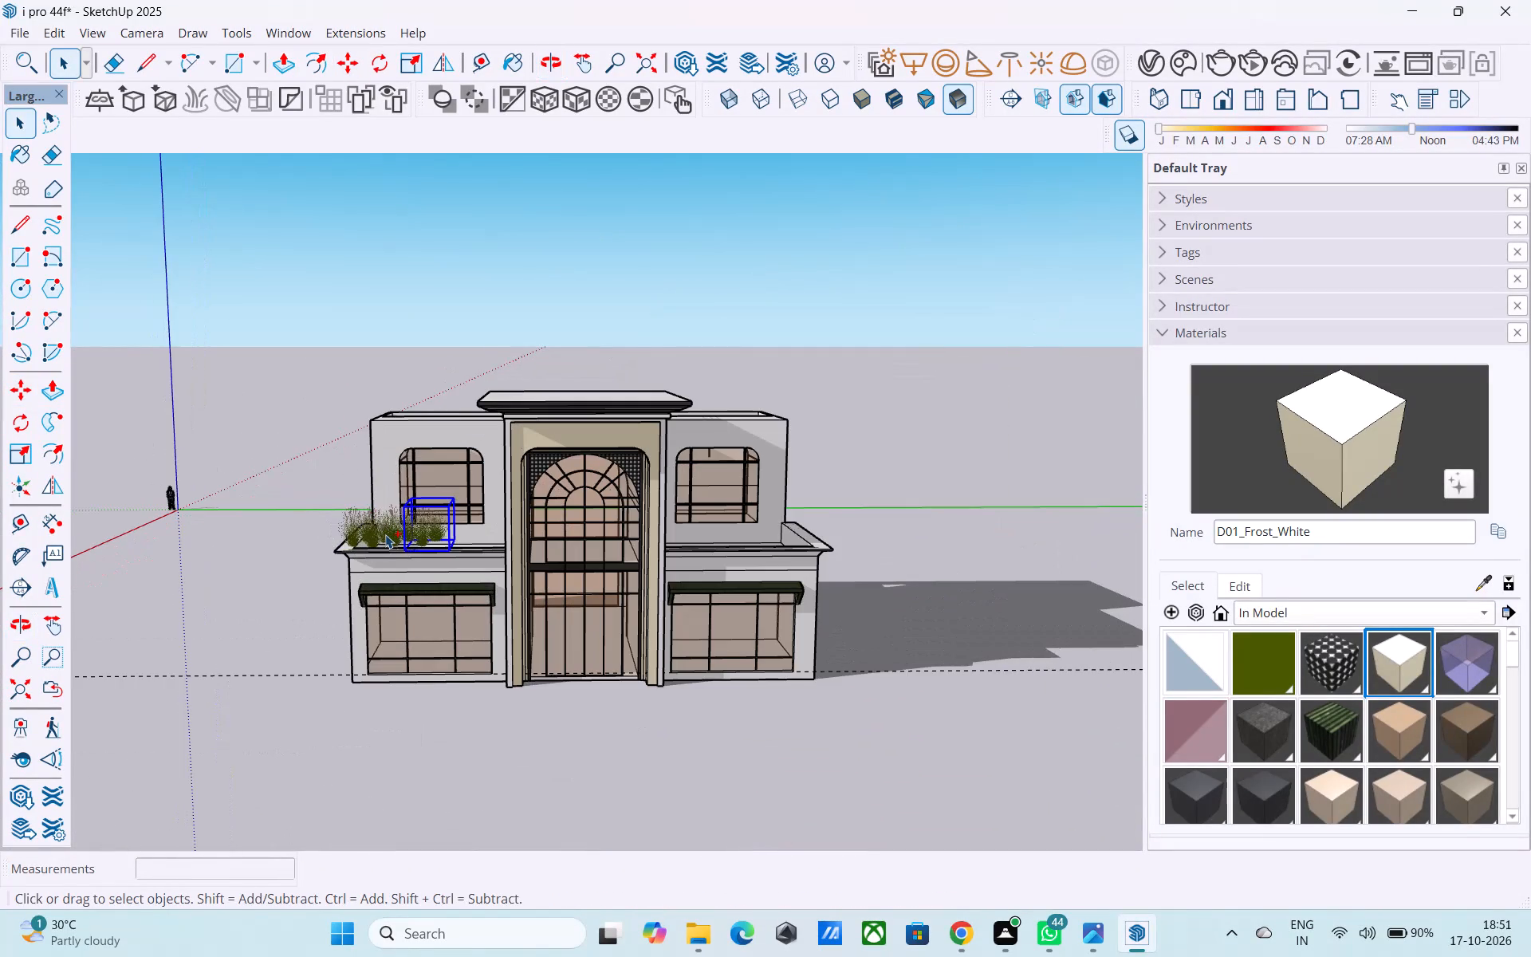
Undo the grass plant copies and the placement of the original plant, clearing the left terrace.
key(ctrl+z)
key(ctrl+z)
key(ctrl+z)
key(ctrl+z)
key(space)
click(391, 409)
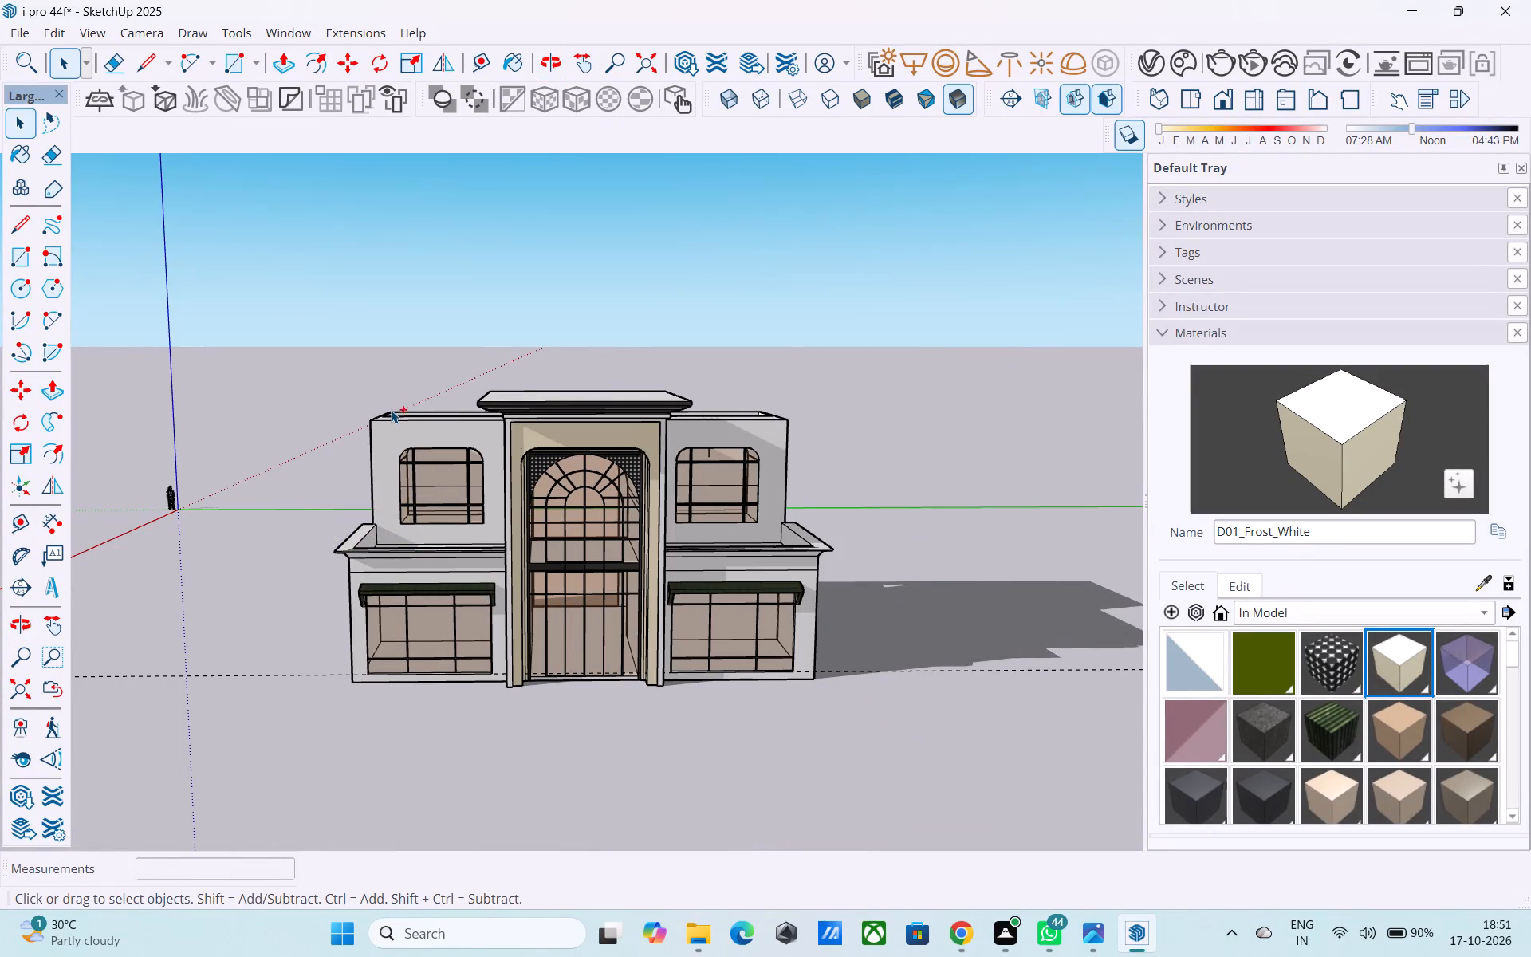
Save the model.
key(ctrl+s)
Examine the facade, terraces and right wing cornice from raised, frontal and low viewpoints.
click(714, 592)
shift+middle_drag(711, 597, 578, 511)
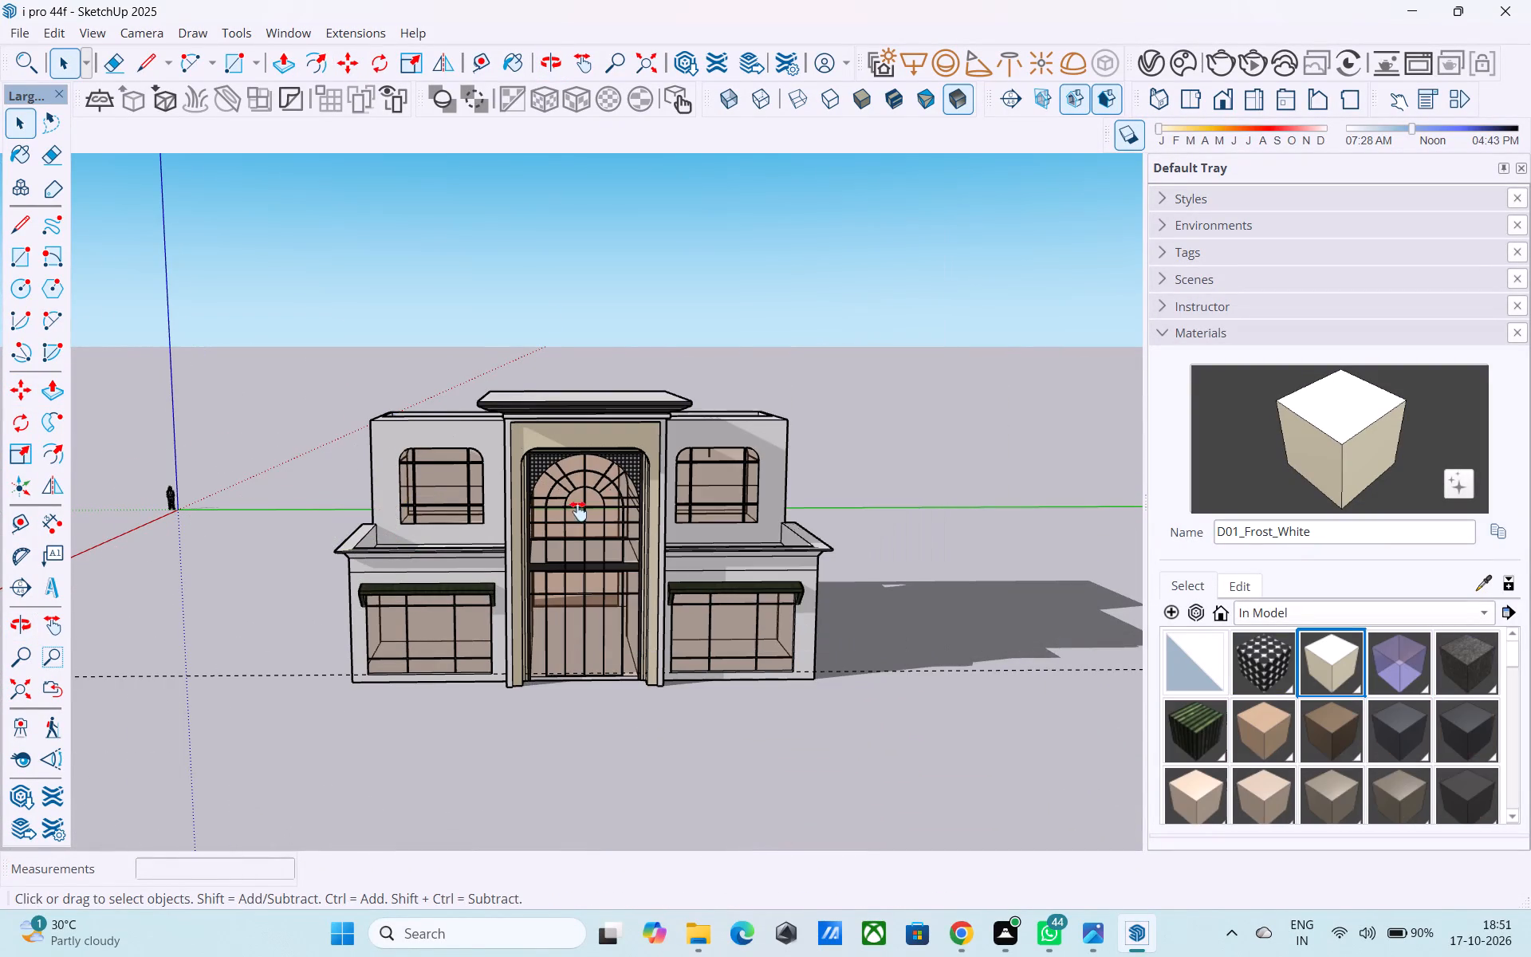
shift+middle_drag(578, 511, 549, 494)
shift+middle_drag(553, 533, 407, 534)
shift+scroll(569, 536, up, 1)
scroll(500, 532, up, 5)
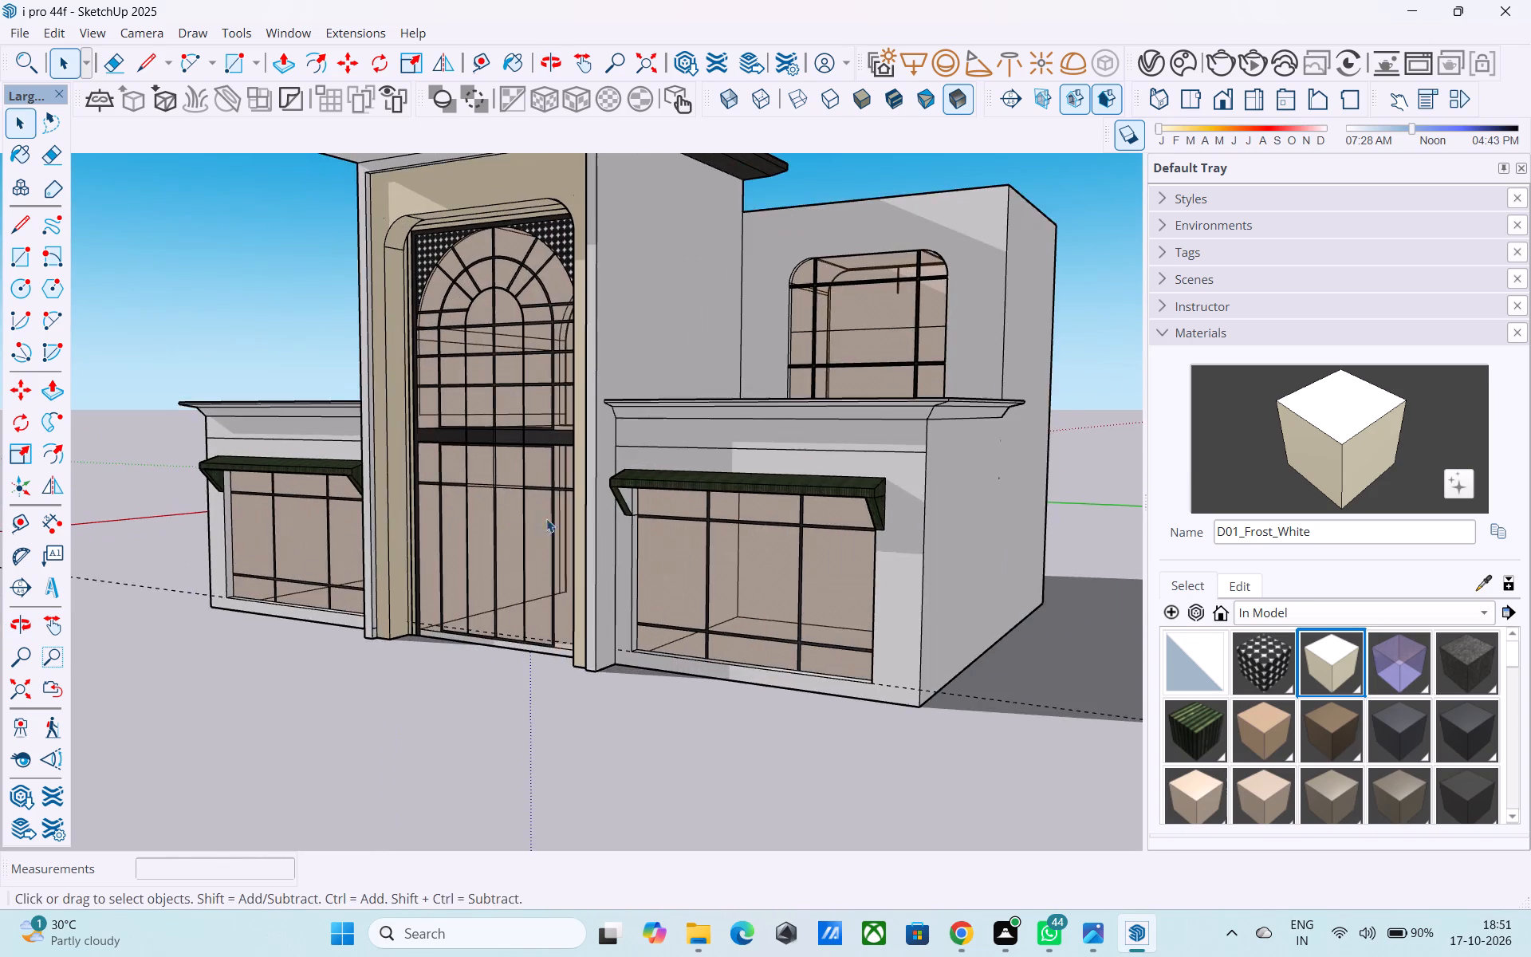
shift+middle_drag(545, 518, 647, 596)
middle_drag(775, 261, 761, 333)
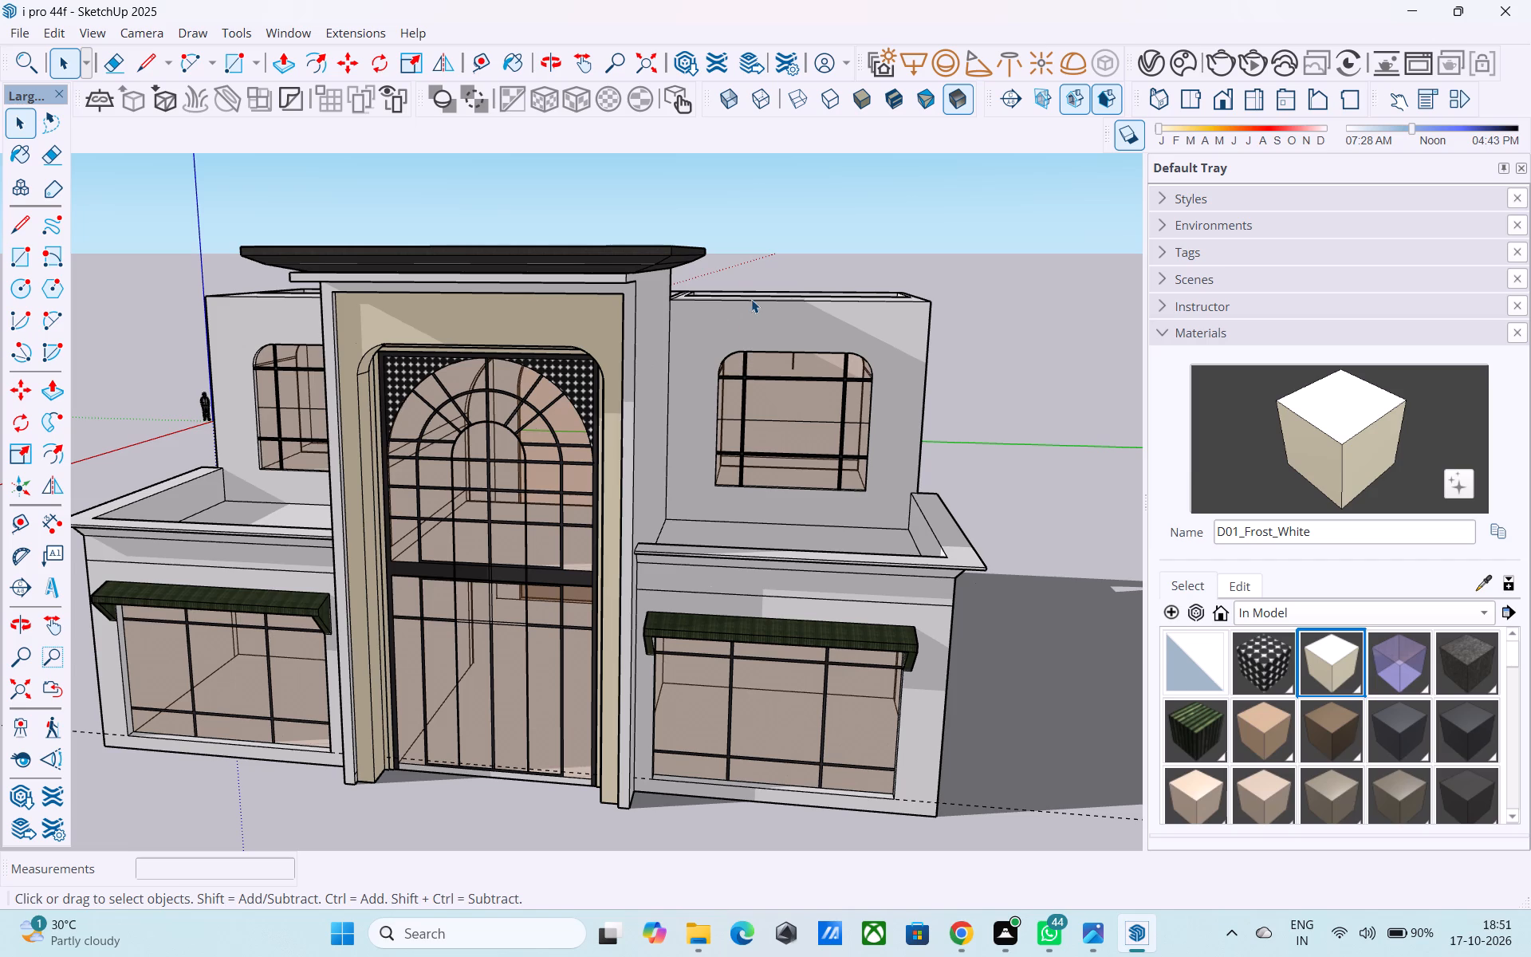
middle_drag(743, 302, 788, 207)
scroll(776, 266, down, 4)
middle_drag(698, 440, 704, 440)
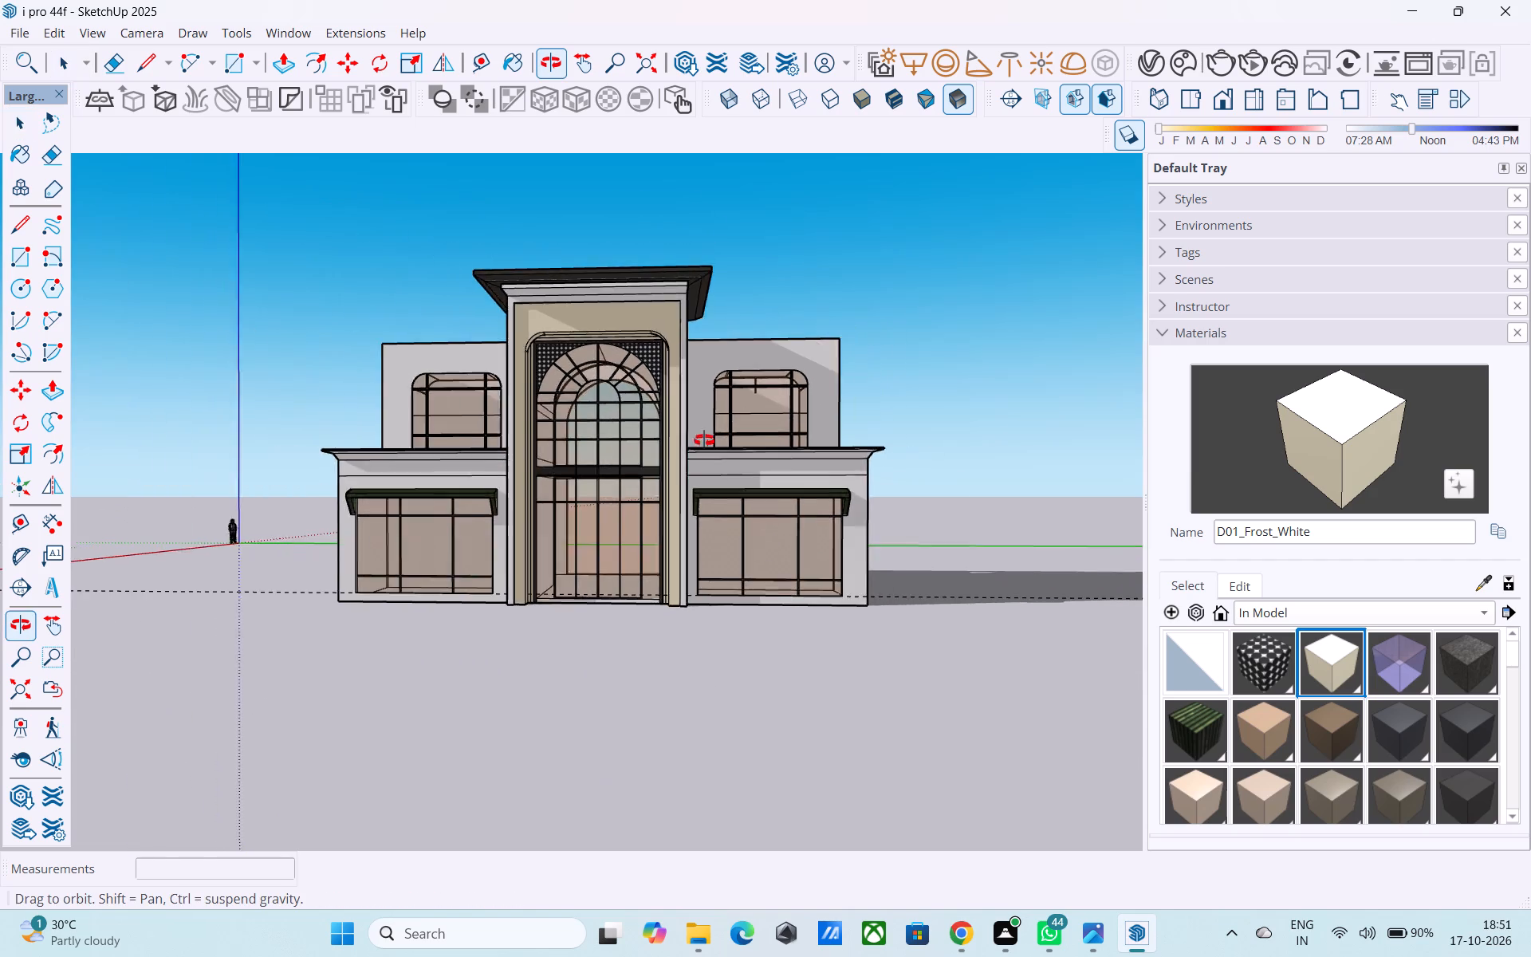
middle_drag(704, 440, 853, 551)
scroll(820, 514, down, 3)
middle_drag(816, 514, 512, 481)
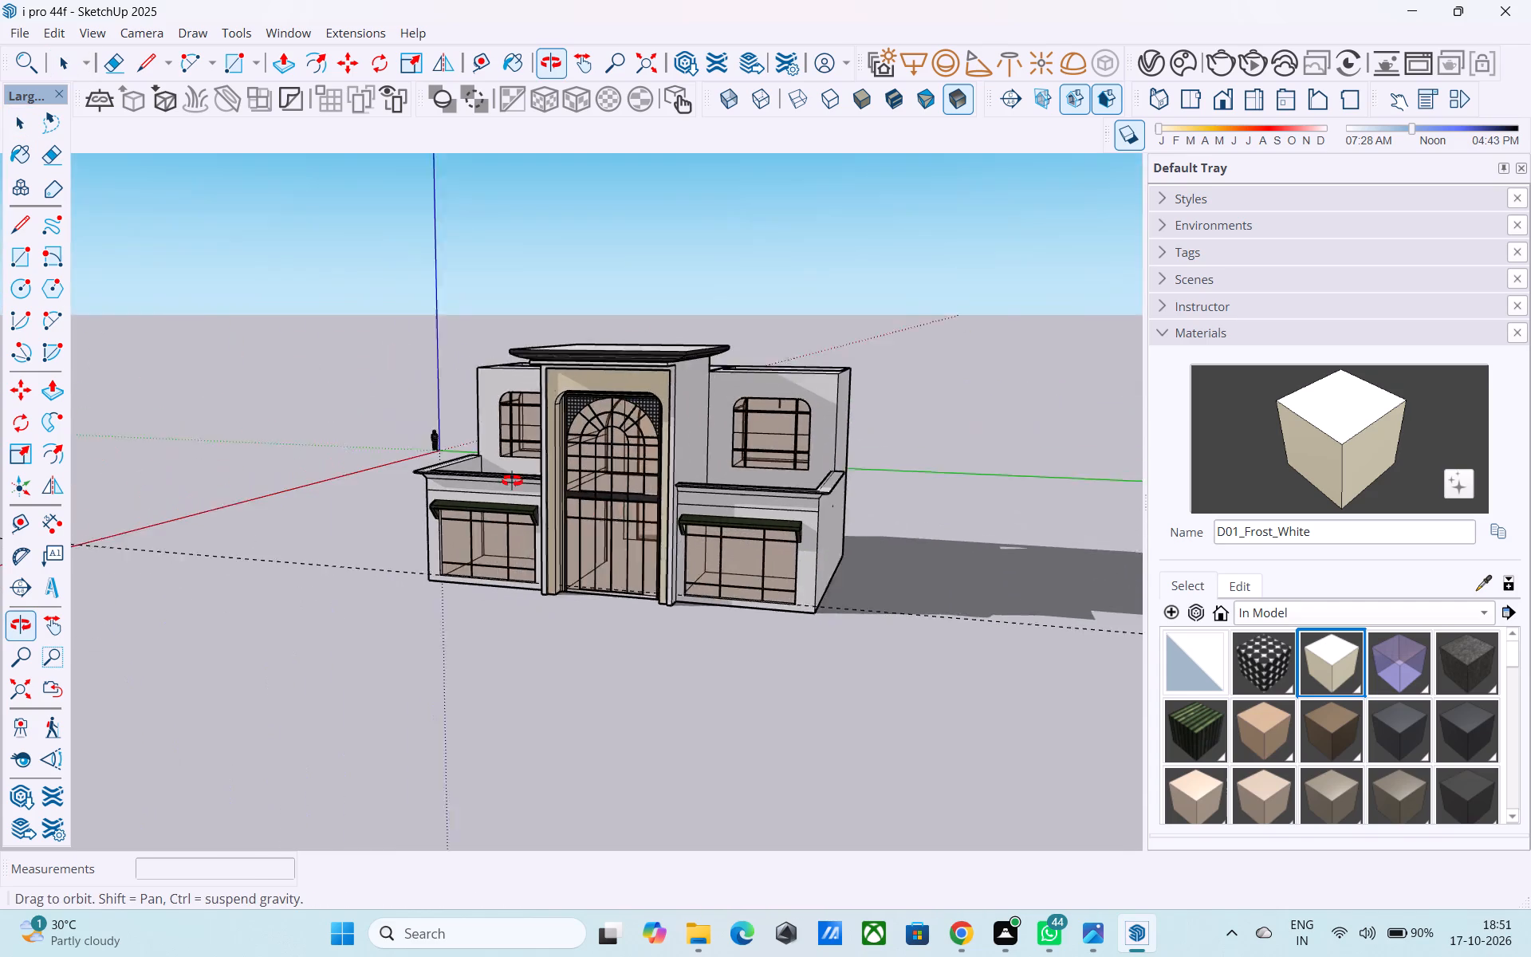
middle_drag(512, 481, 474, 506)
middle_drag(689, 478, 470, 422)
middle_drag(660, 520, 658, 411)
scroll(734, 506, up, 14)
middle_drag(634, 423, 804, 376)
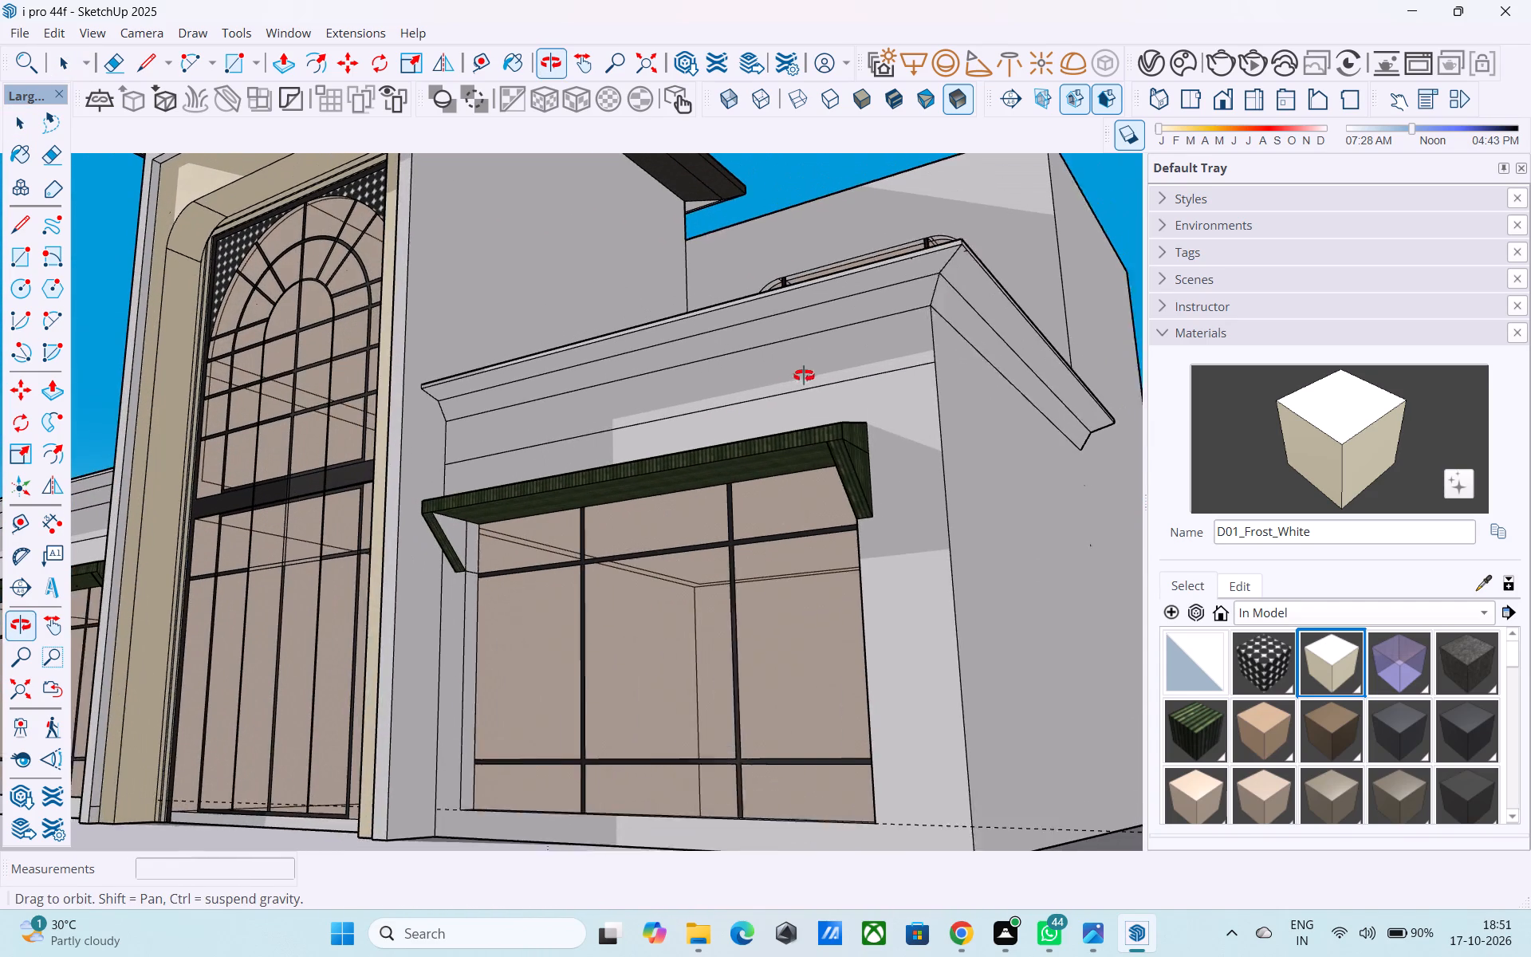
middle_drag(804, 376, 807, 374)
shift+middle_drag(885, 289, 895, 436)
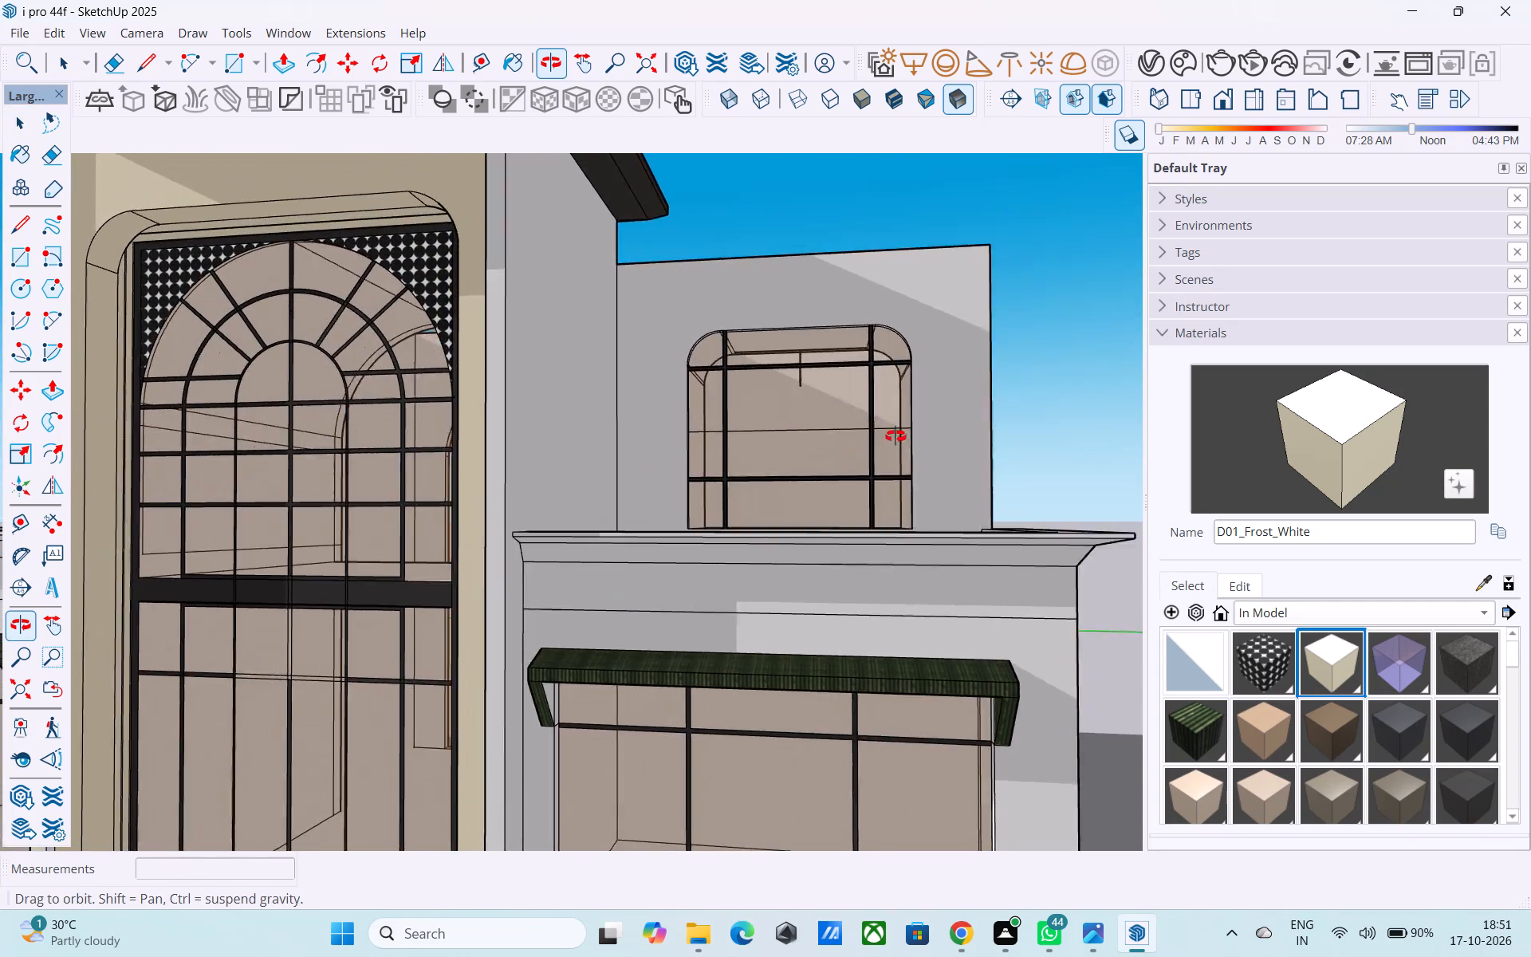
shift+middle_drag(895, 436, 828, 318)
middle_drag(853, 423, 803, 387)
shift+middle_drag(820, 329, 835, 389)
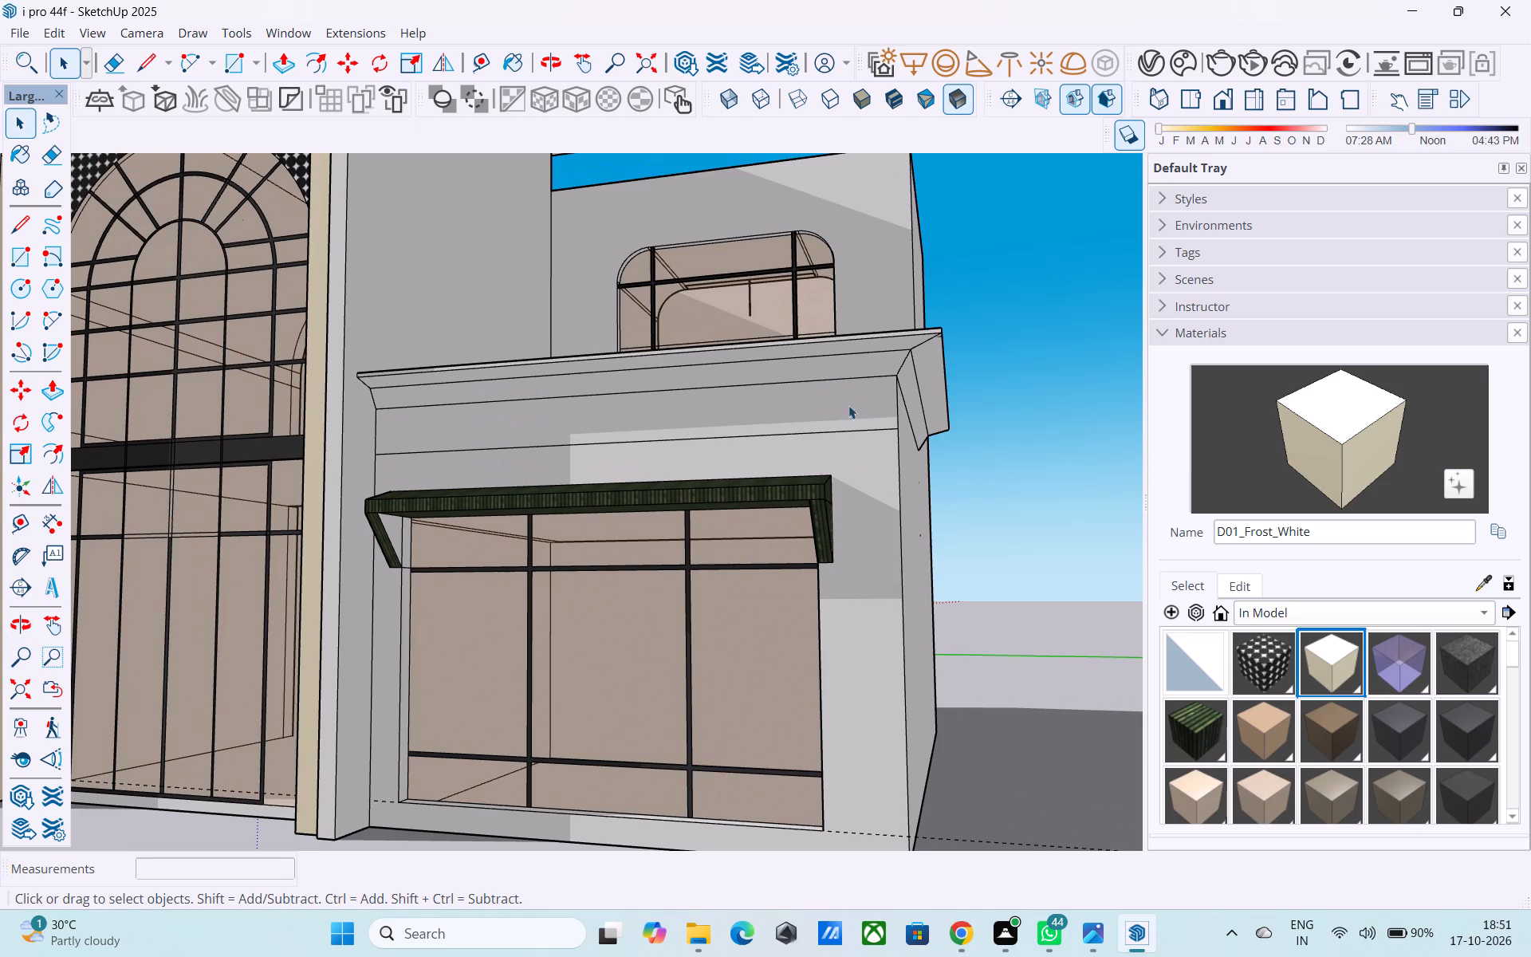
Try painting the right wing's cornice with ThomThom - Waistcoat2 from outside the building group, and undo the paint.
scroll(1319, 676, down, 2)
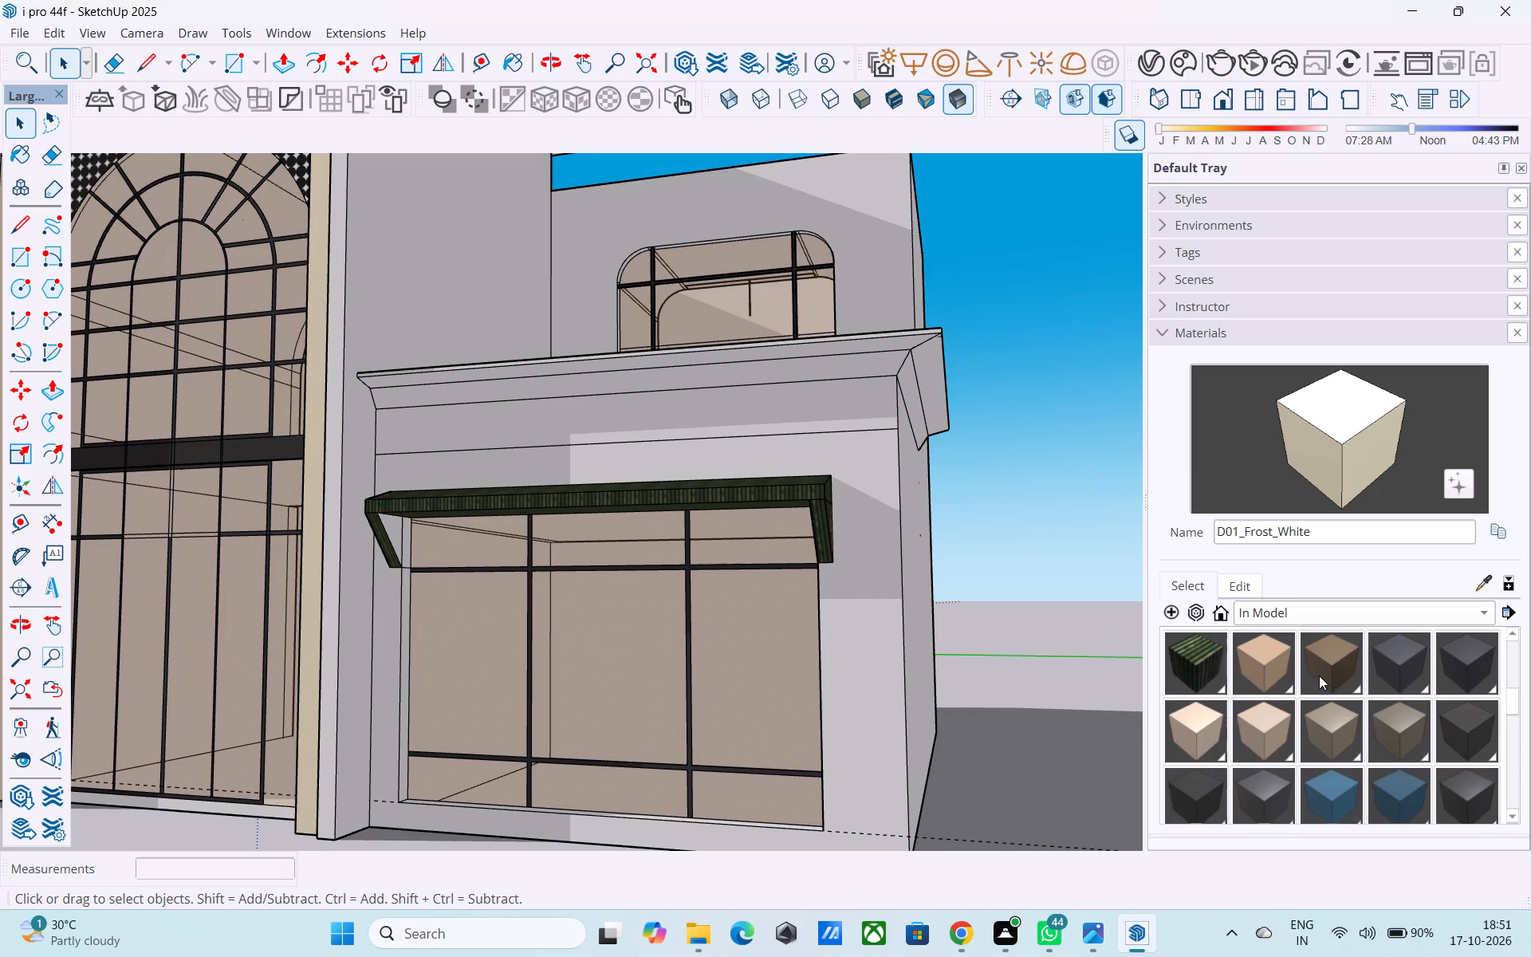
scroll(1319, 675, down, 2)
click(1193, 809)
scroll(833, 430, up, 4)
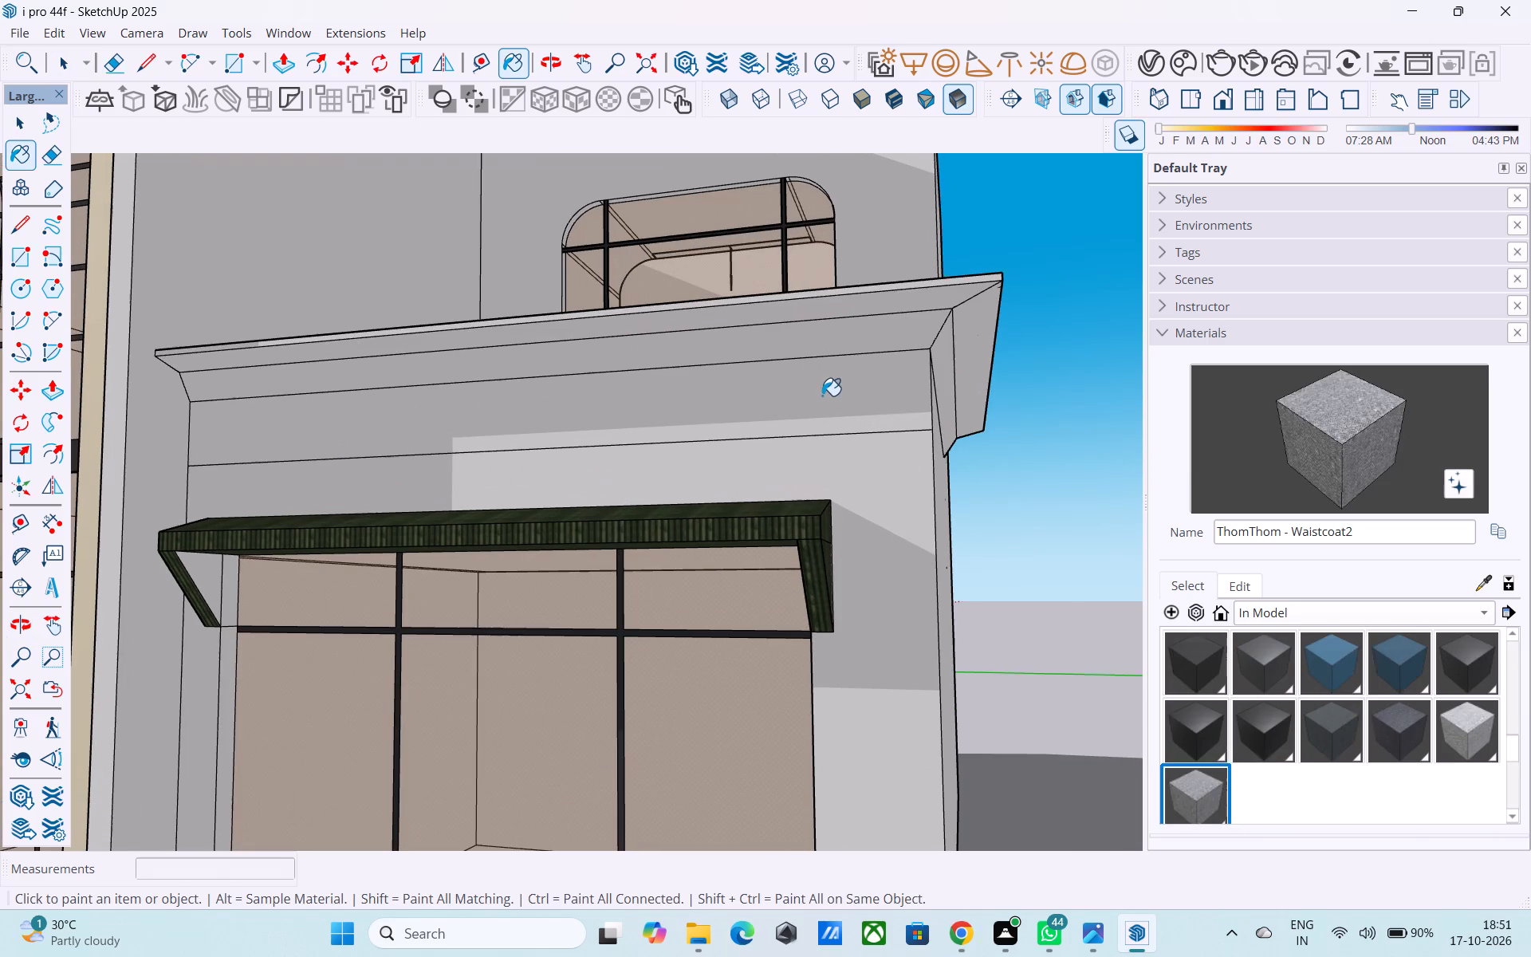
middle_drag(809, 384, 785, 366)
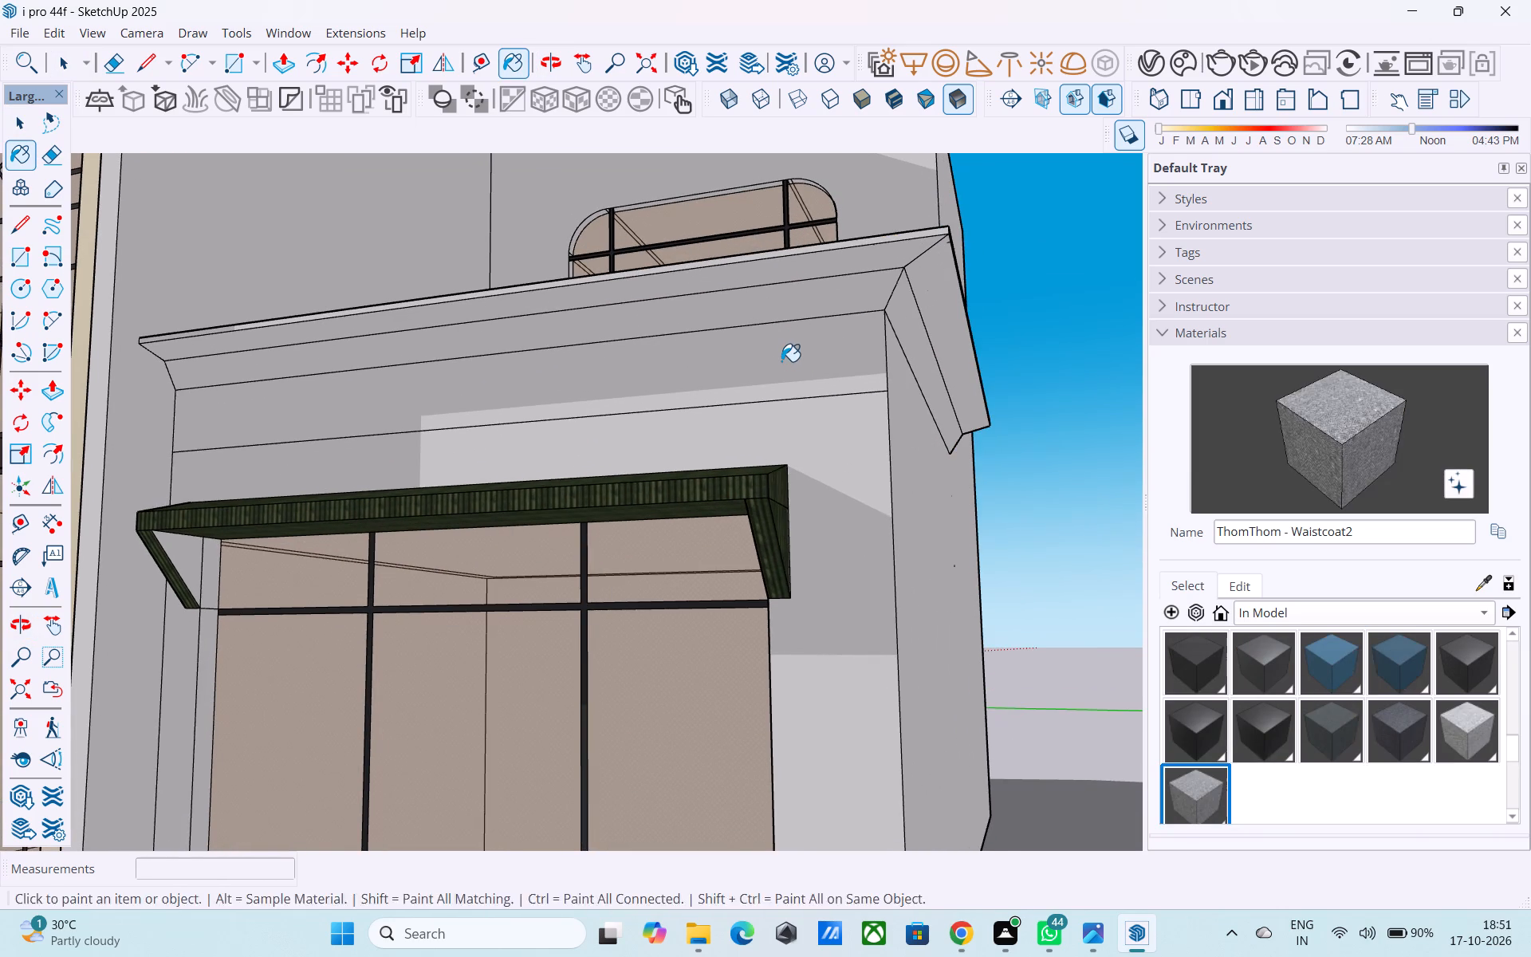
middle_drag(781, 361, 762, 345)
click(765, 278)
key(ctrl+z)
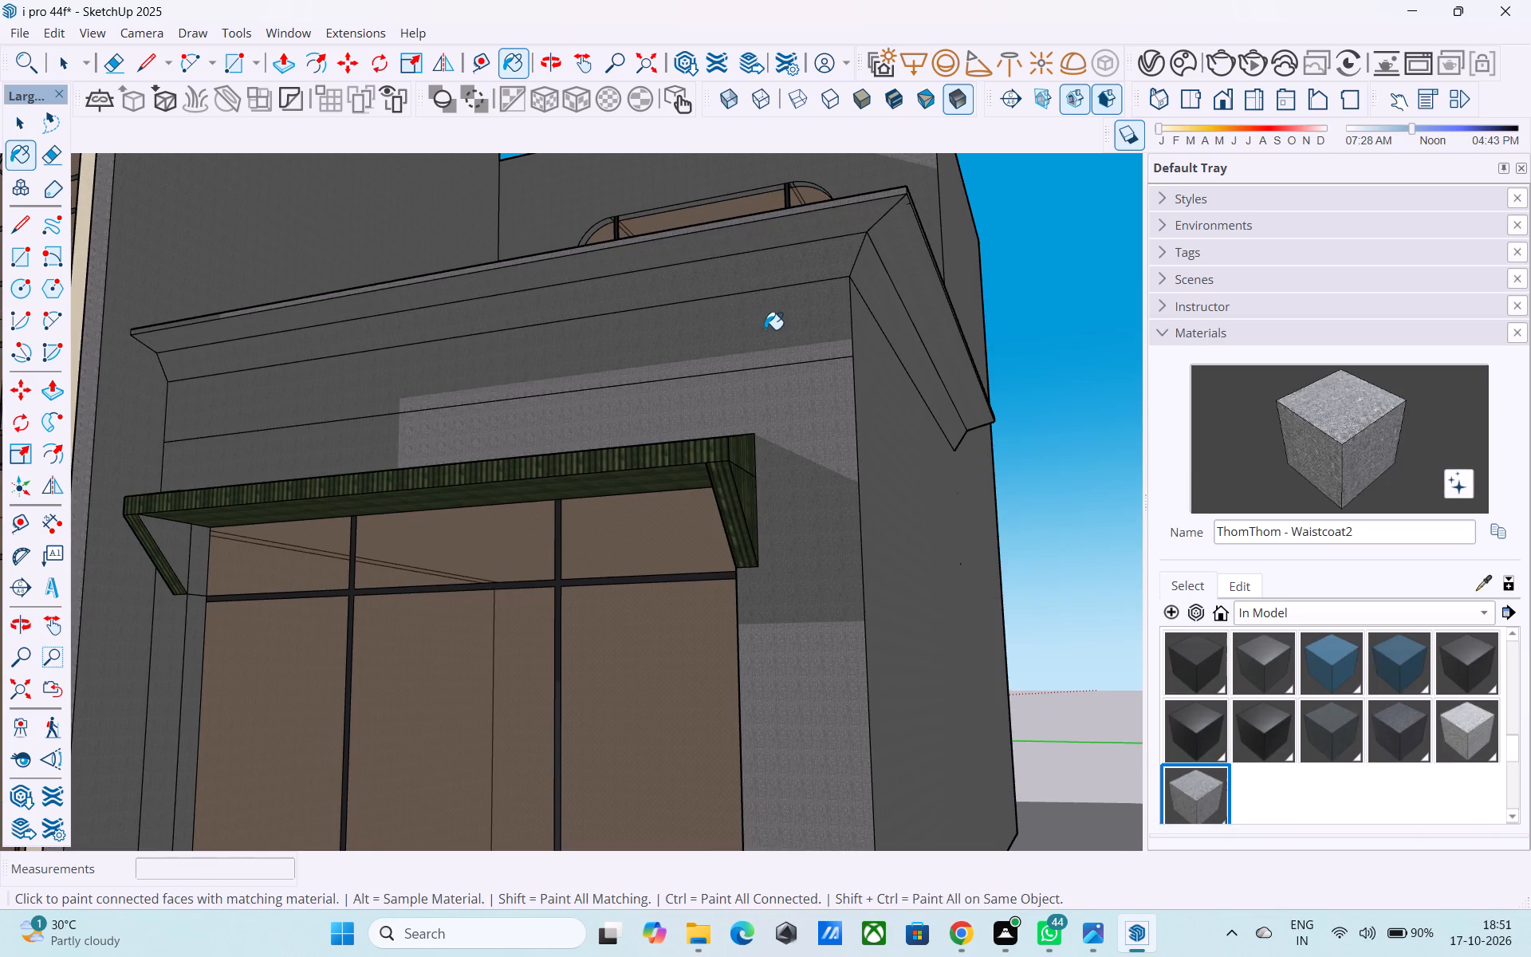
Open the building group for editing at the right wing.
key(space)
double_click(765, 329)
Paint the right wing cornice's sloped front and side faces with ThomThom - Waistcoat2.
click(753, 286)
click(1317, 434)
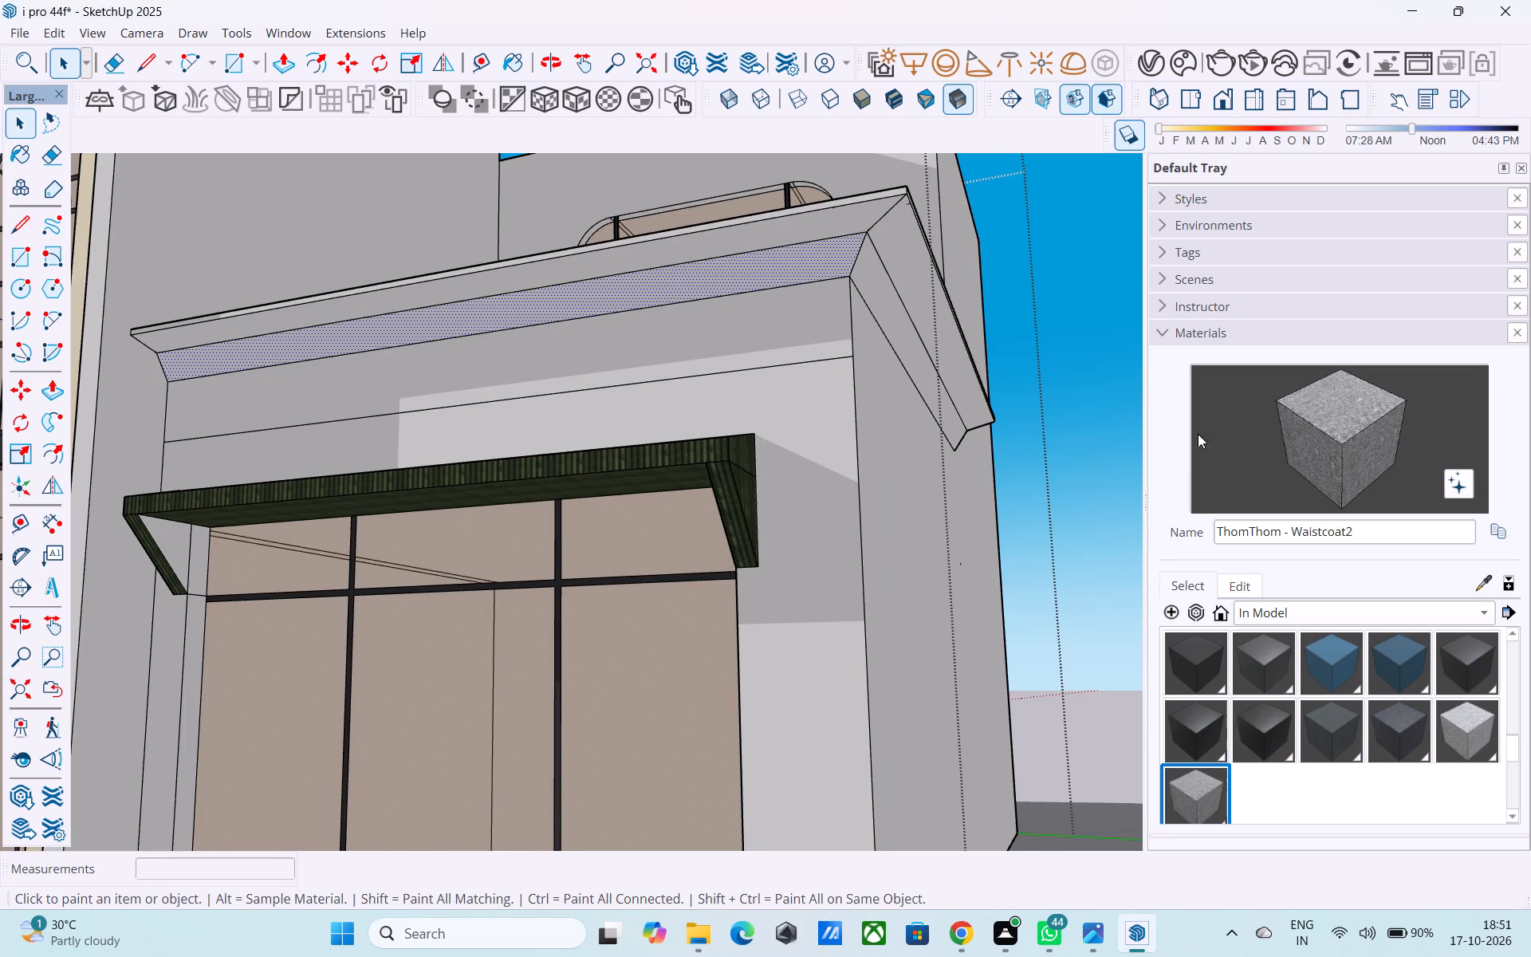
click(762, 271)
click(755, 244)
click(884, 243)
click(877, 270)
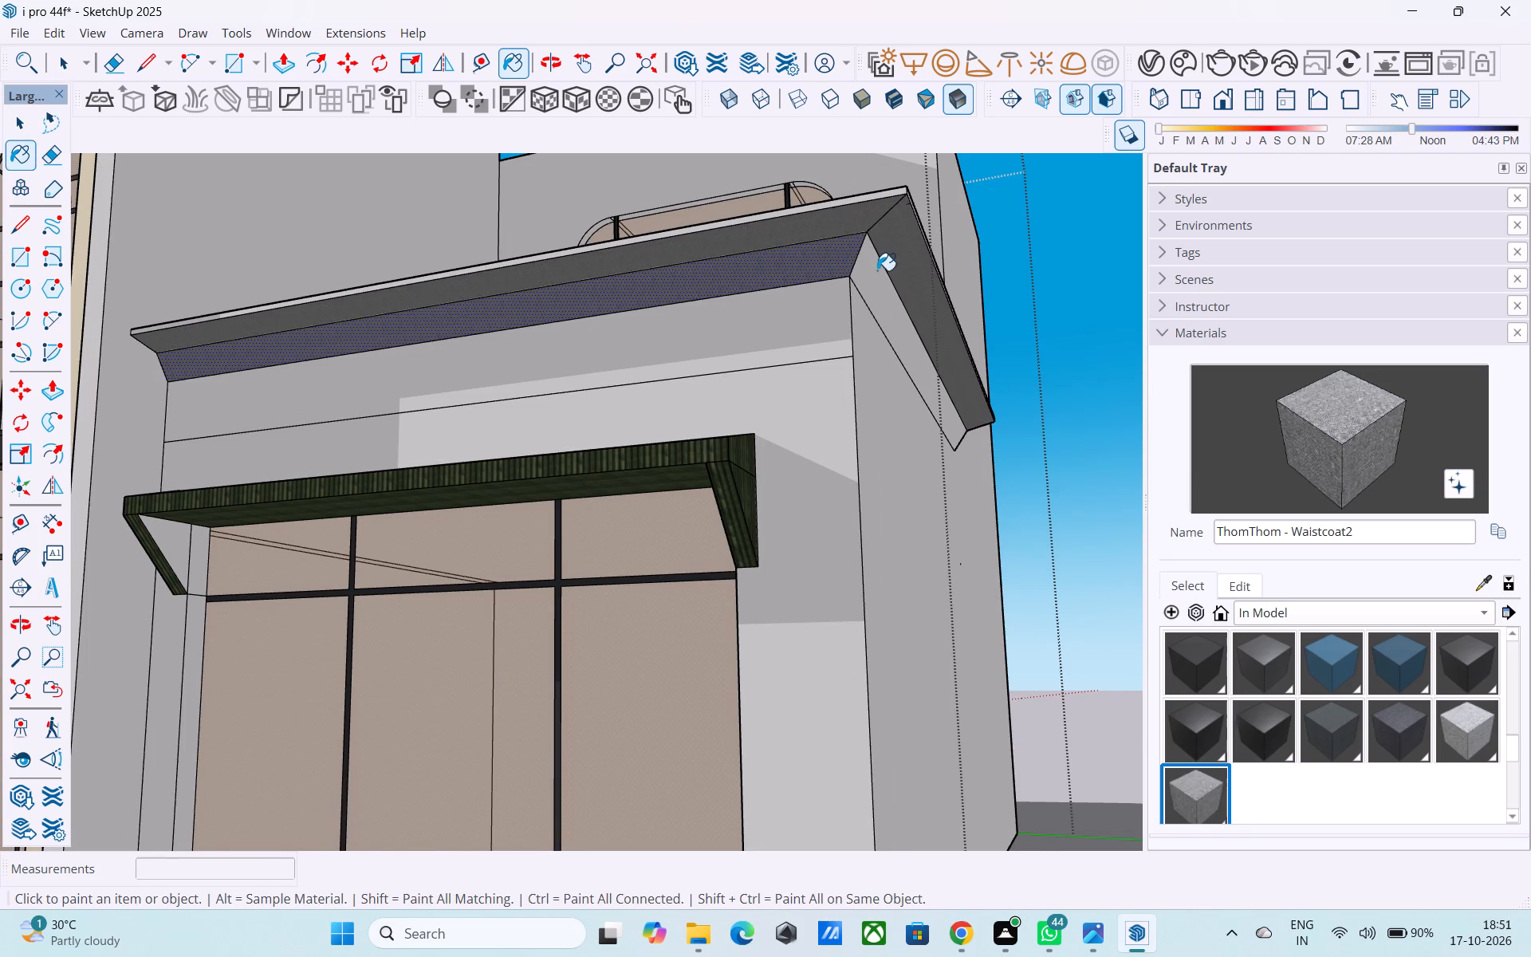
Paint the right wing cornice's sloped front and side faces with ThomThom - Waistcoat1.
scroll(912, 309, down, 5)
click(1472, 714)
scroll(903, 319, up, 4)
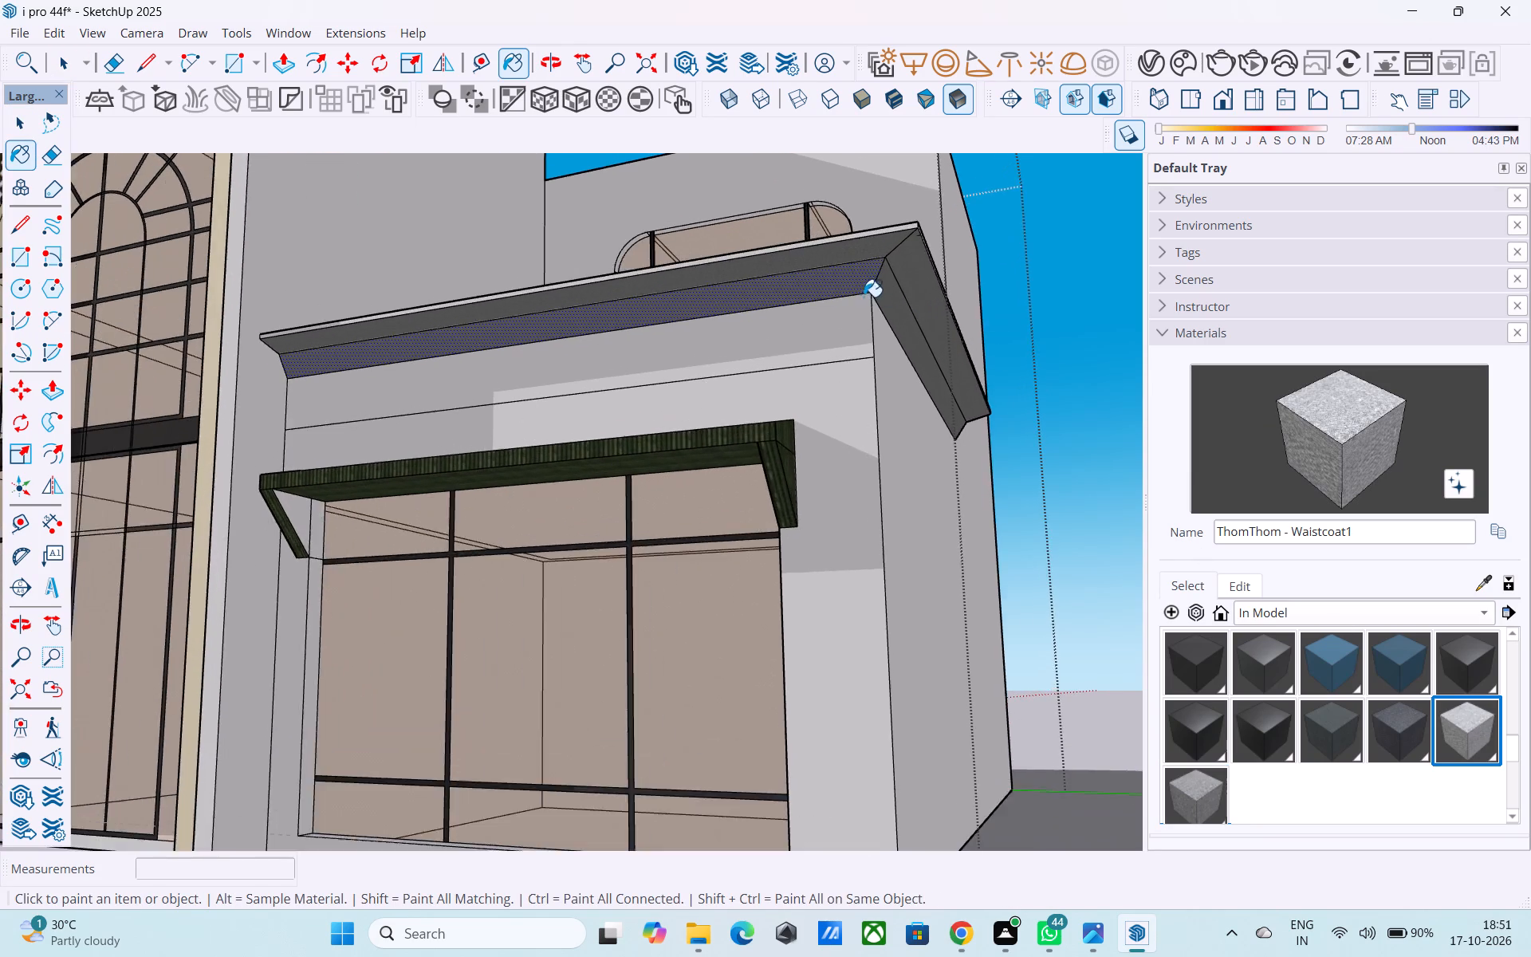
scroll(864, 297, up, 3)
click(852, 287)
click(837, 232)
click(925, 257)
click(898, 291)
scroll(1030, 356, down, 7)
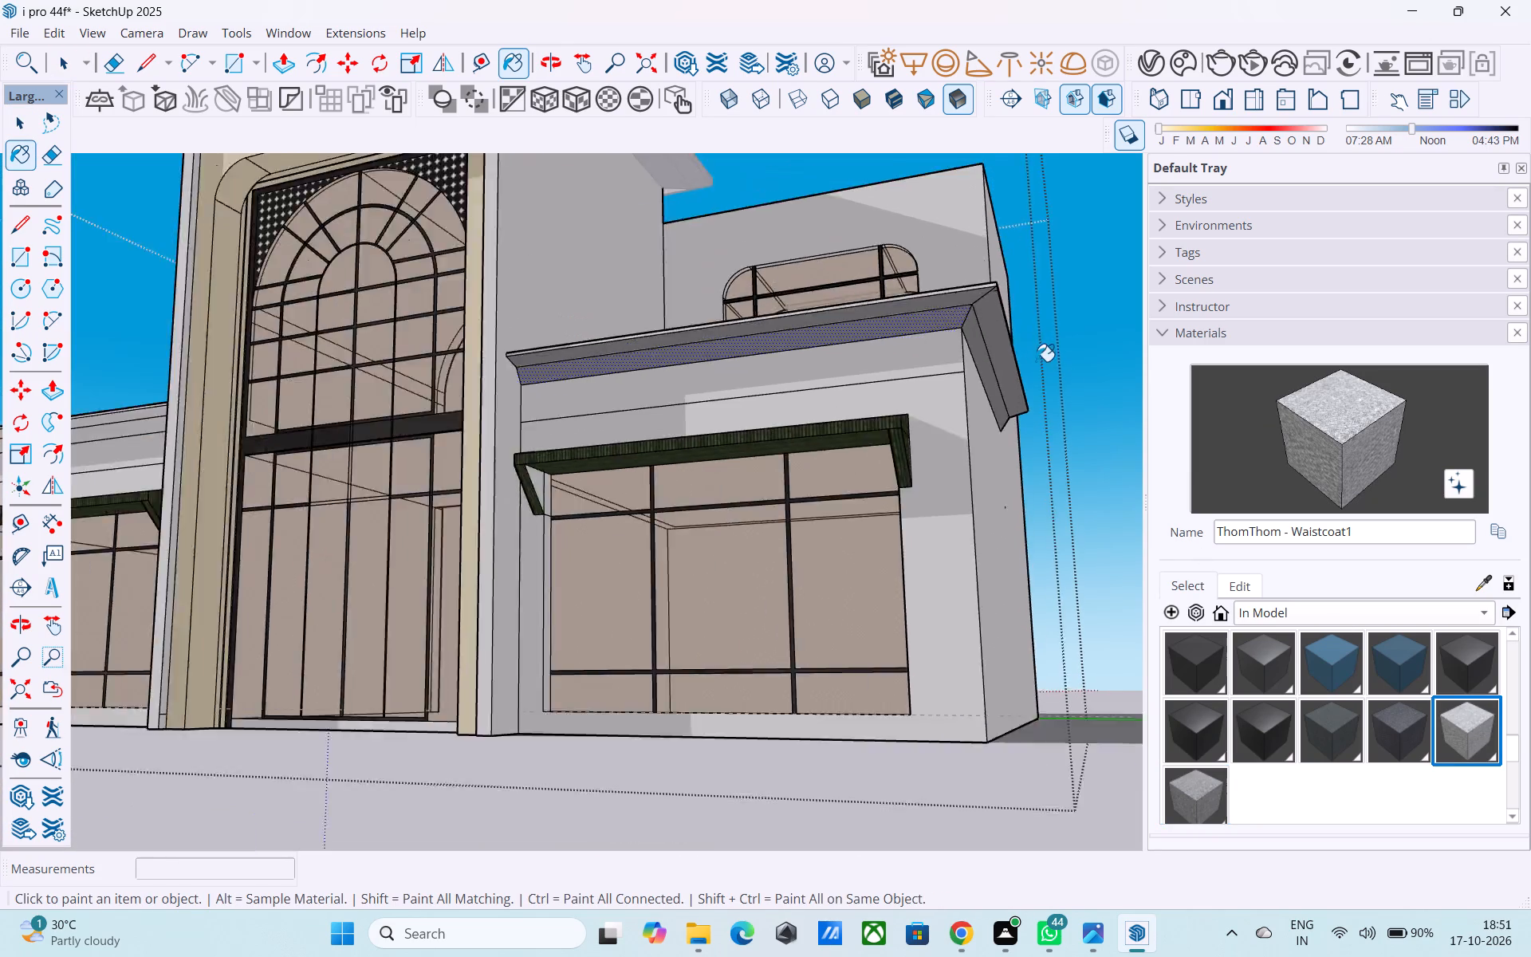
Paint the left wing cornice's sloped front and side faces and its thin top edges with ThomThom - Waistcoat1.
scroll(1036, 361, down, 4)
scroll(413, 430, up, 11)
click(364, 395)
click(363, 360)
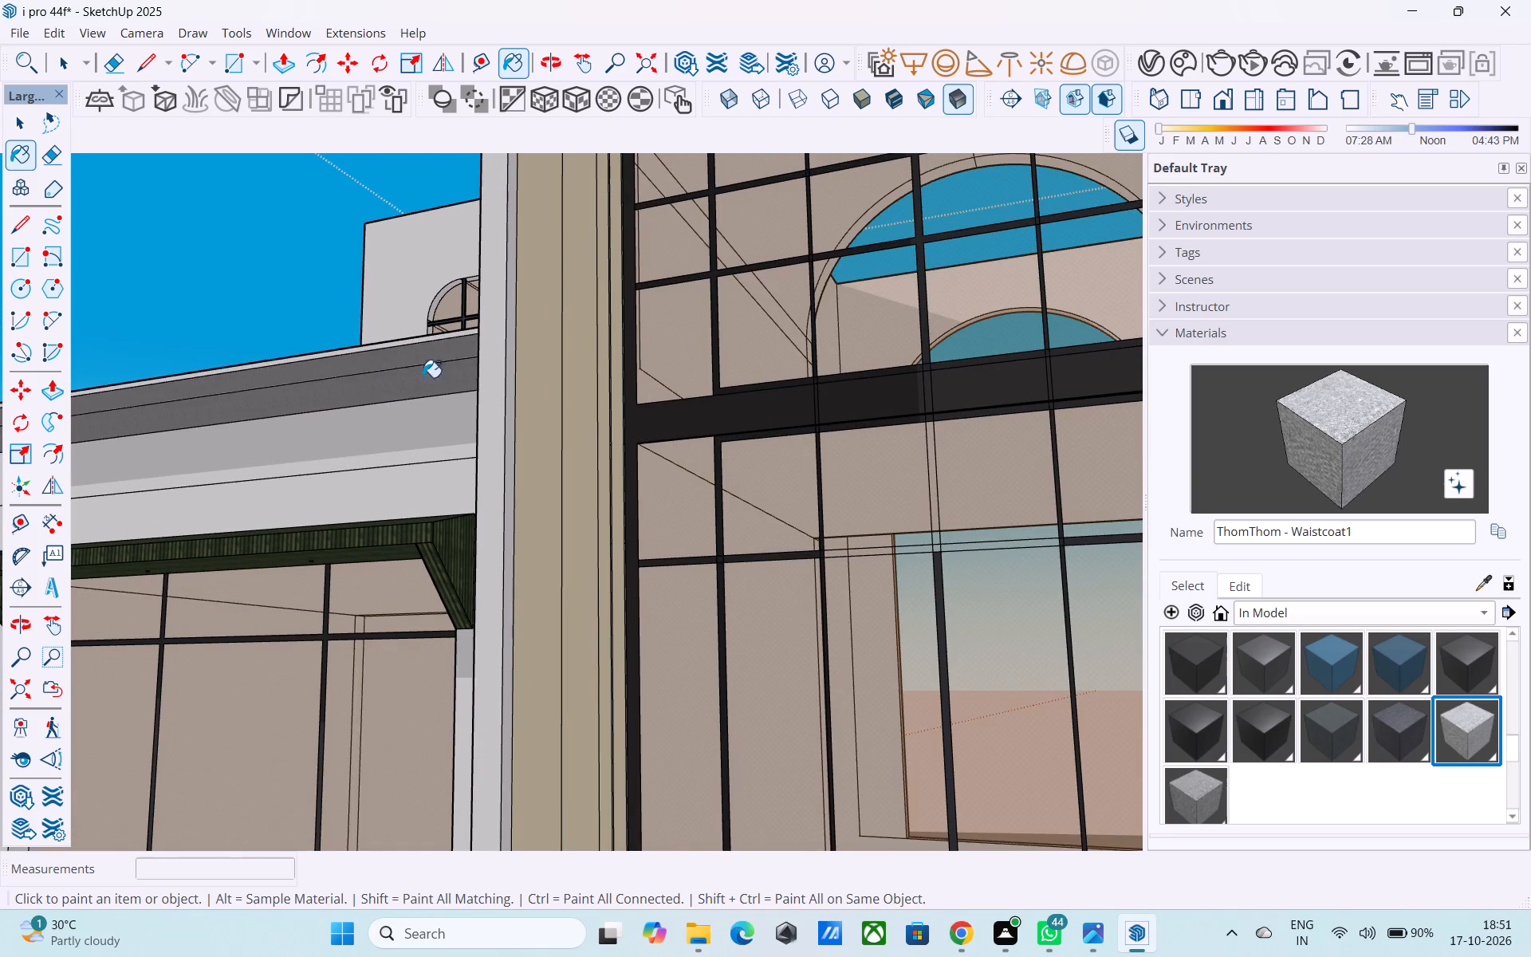
scroll(592, 438, down, 3)
scroll(686, 473, up, 1)
scroll(692, 473, down, 6)
middle_drag(305, 408, 866, 449)
scroll(715, 493, up, 12)
click(647, 412)
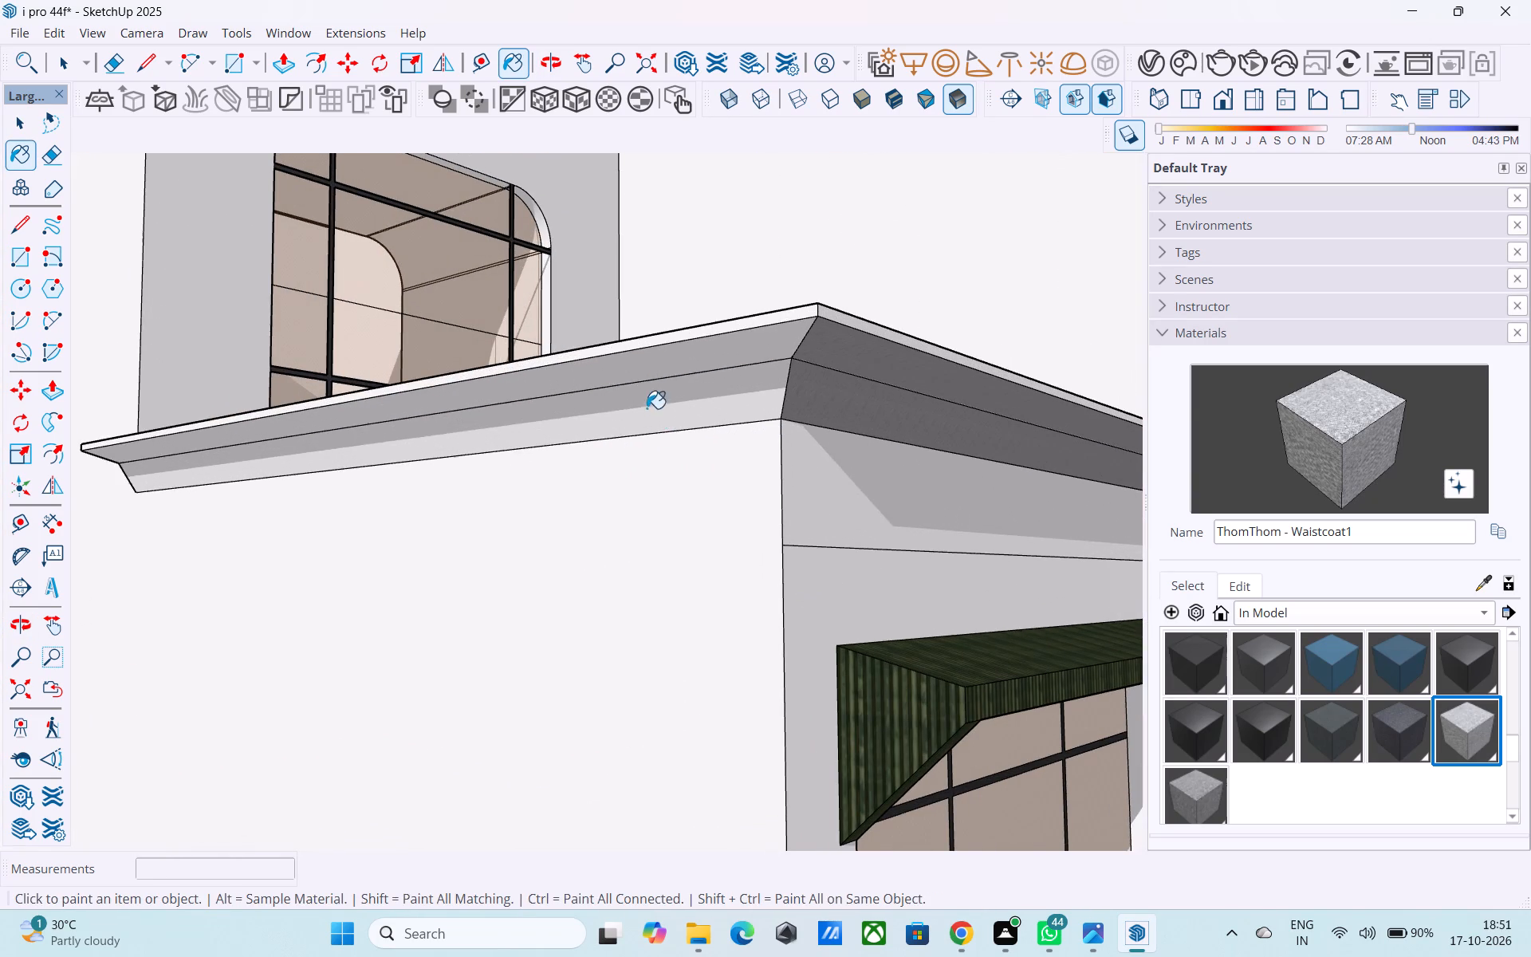
click(647, 364)
scroll(569, 356, down, 4)
scroll(635, 352, up, 7)
click(651, 329)
middle_drag(627, 341, 420, 385)
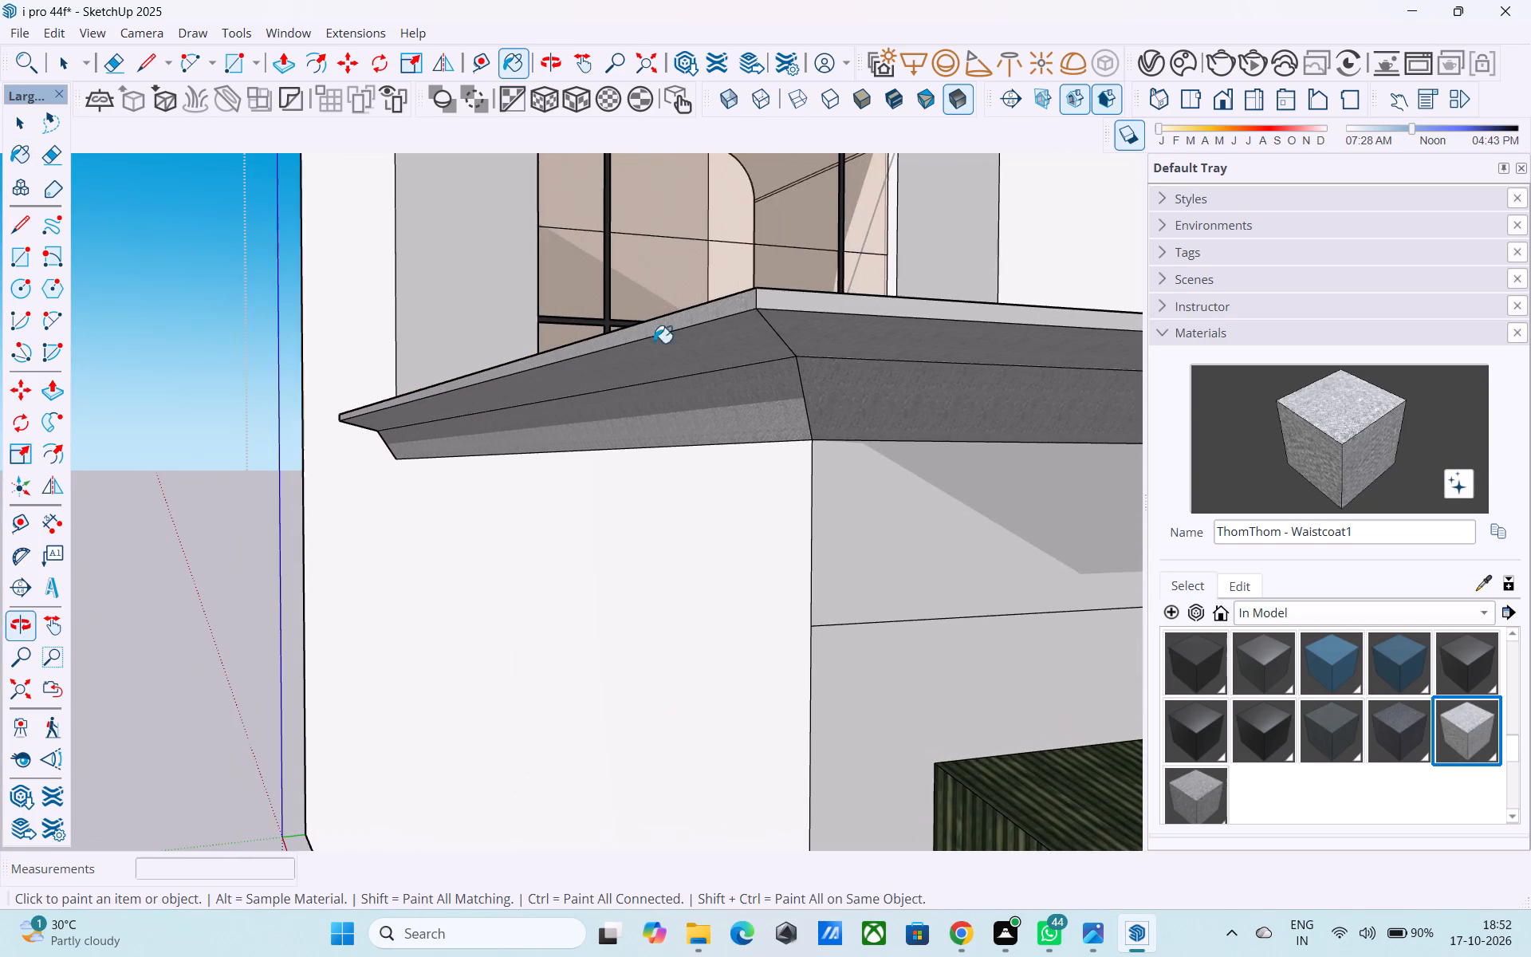
click(805, 305)
Paint the right wing cornice's thin top edges with ThomThom - Waistcoat1 and finish editing the building group.
scroll(471, 347, down, 10)
middle_drag(914, 457, 443, 455)
scroll(376, 448, down, 4)
scroll(707, 468, up, 5)
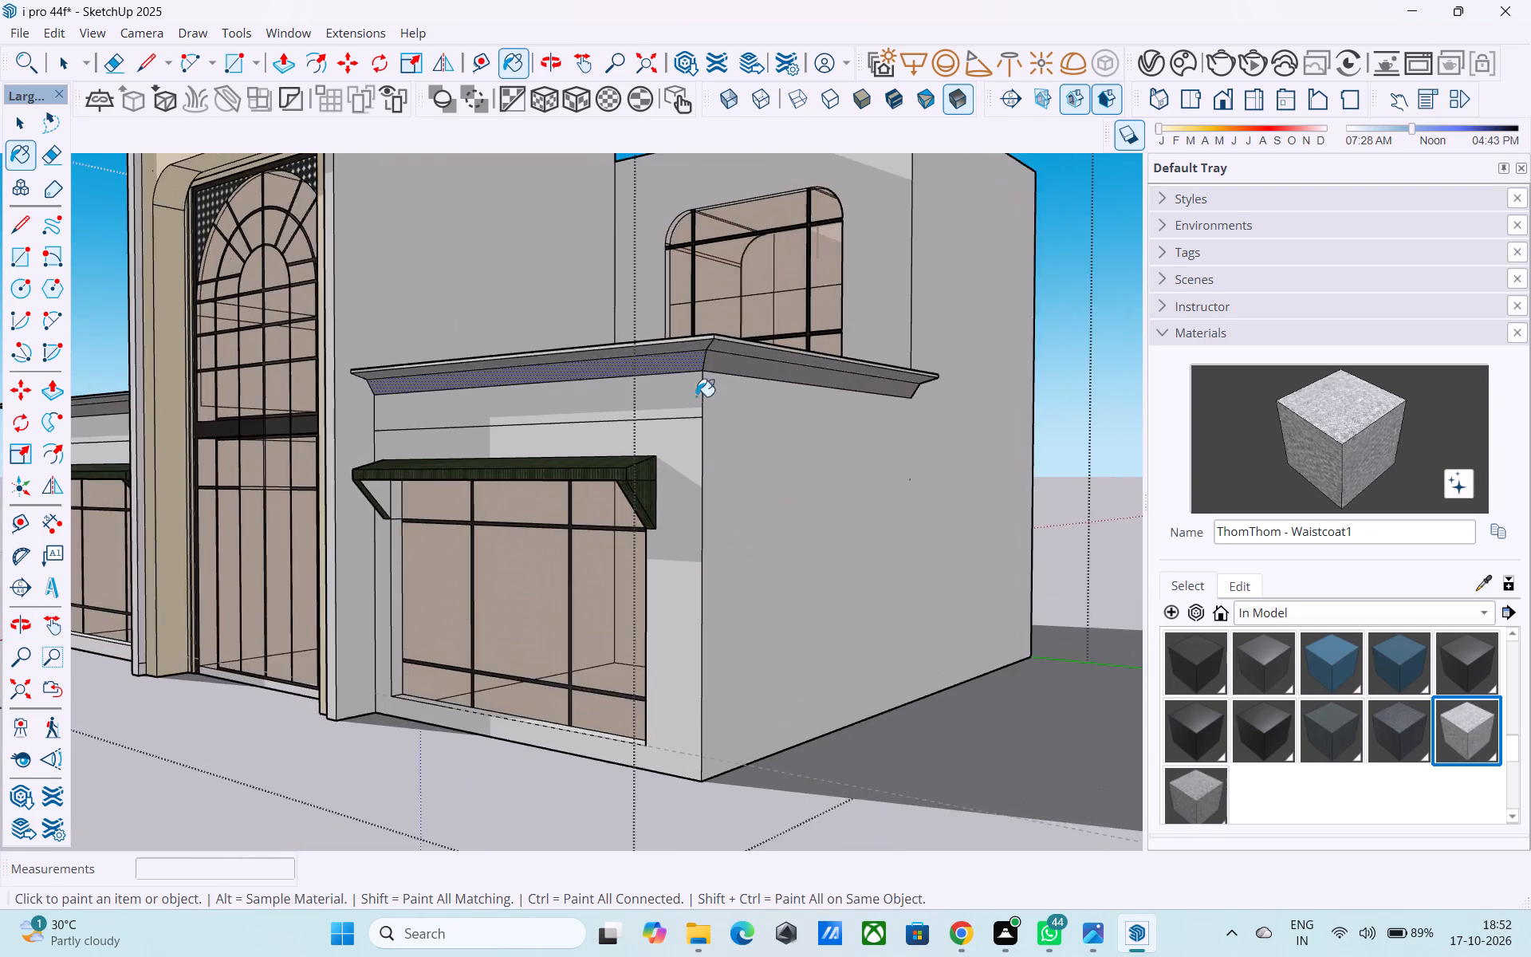
scroll(696, 396, up, 11)
scroll(704, 327, up, 1)
click(714, 308)
click(747, 306)
scroll(750, 313, down, 20)
key(space)
click(1045, 470)
Review the painted cornices and the whole facade from low, frontal and angled viewpoints, up to the tower.
middle_drag(708, 478, 915, 513)
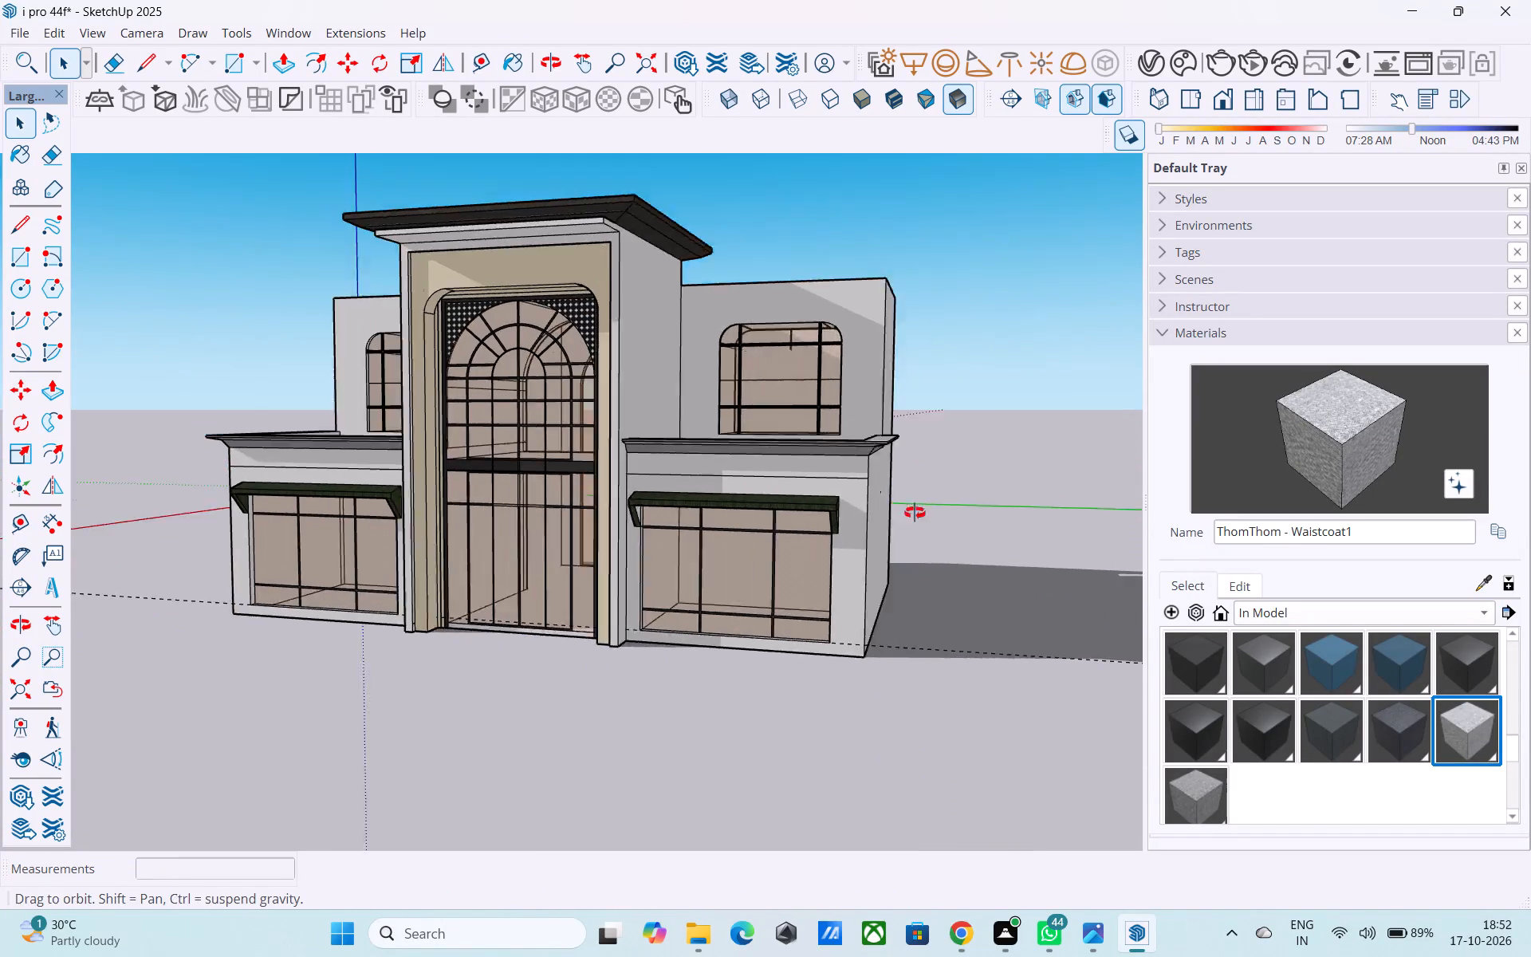
middle_drag(915, 513, 955, 511)
scroll(699, 552, down, 1)
shift+middle_drag(609, 556, 687, 364)
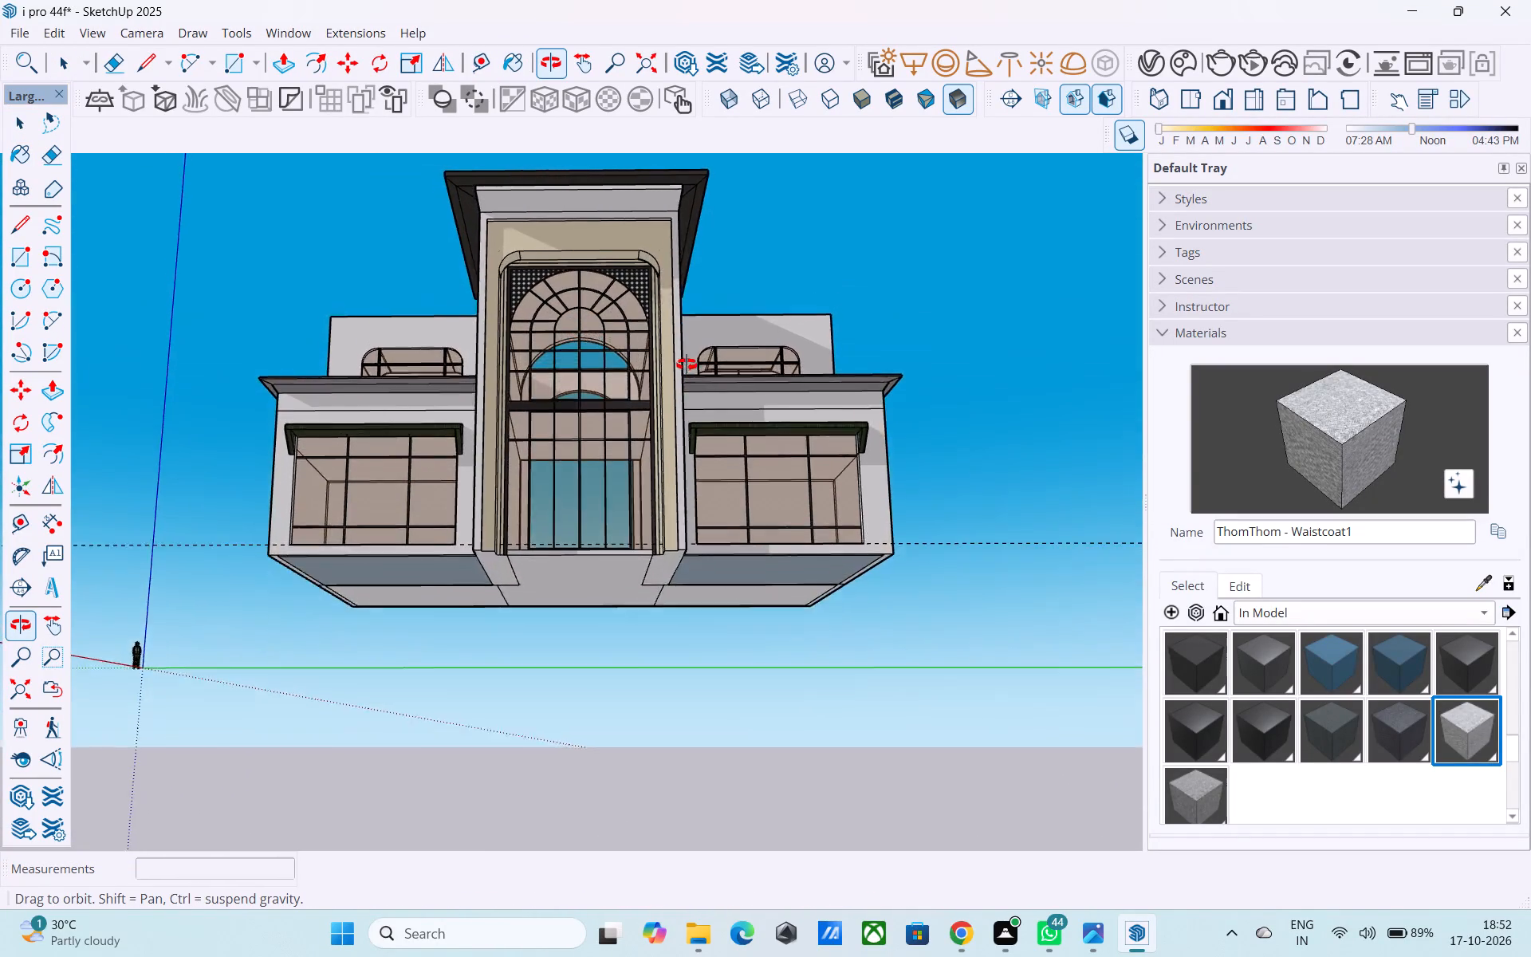
shift+middle_drag(687, 364, 812, 428)
scroll(716, 432, up, 3)
shift+middle_drag(651, 482, 662, 564)
scroll(691, 541, up, 1)
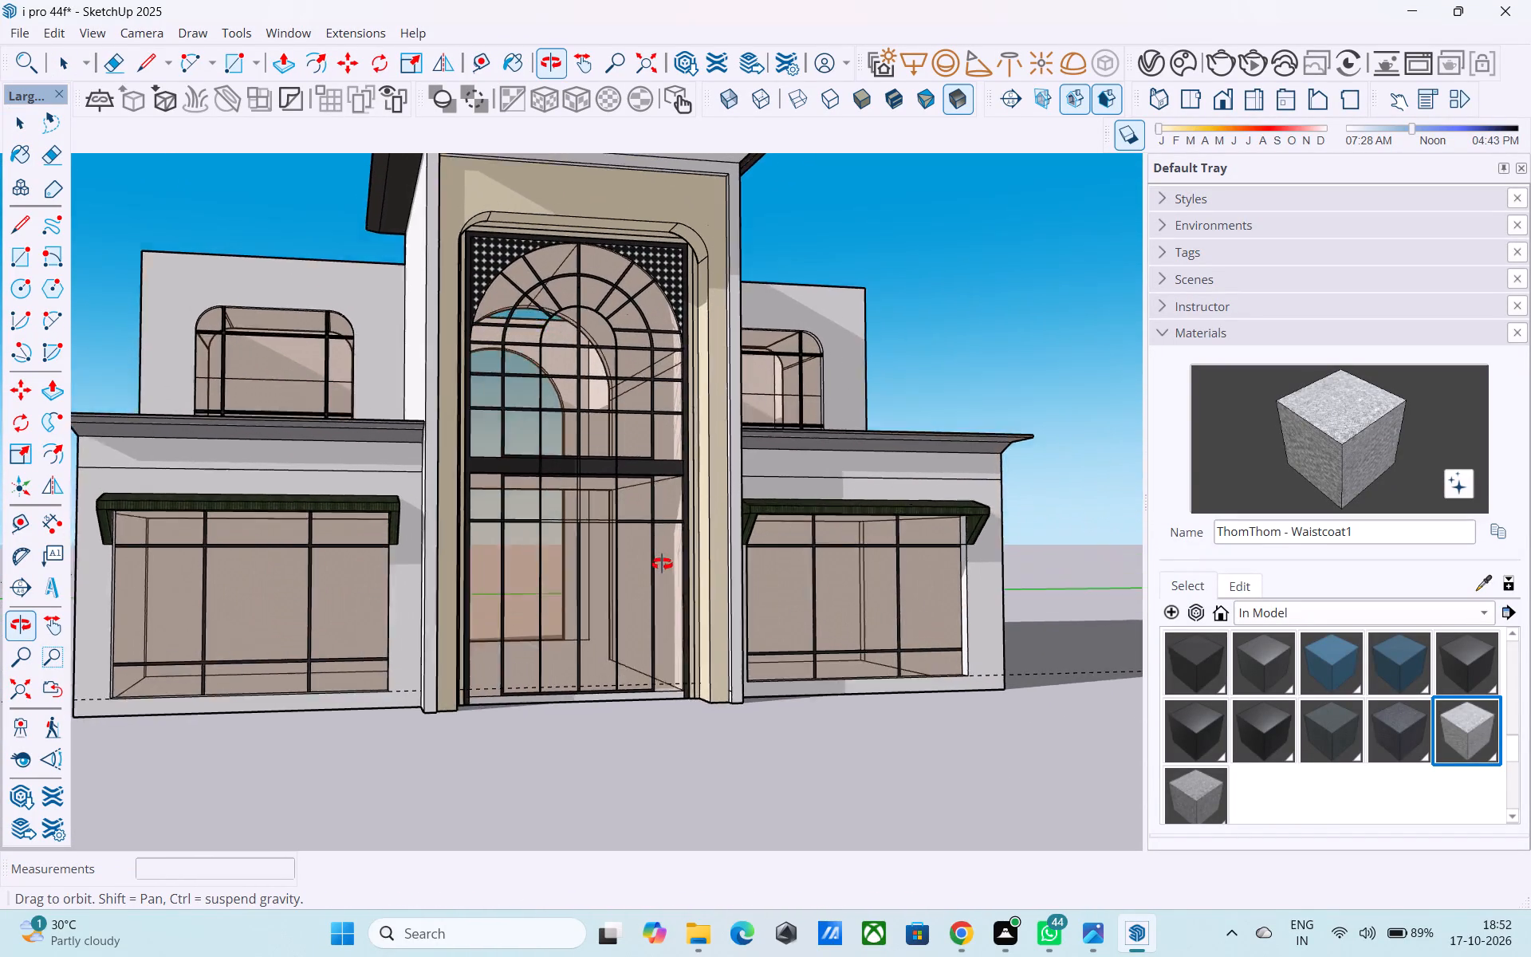
shift+middle_drag(662, 564, 632, 606)
scroll(628, 616, down, 2)
shift+middle_drag(628, 616, 757, 584)
middle_drag(757, 582, 717, 553)
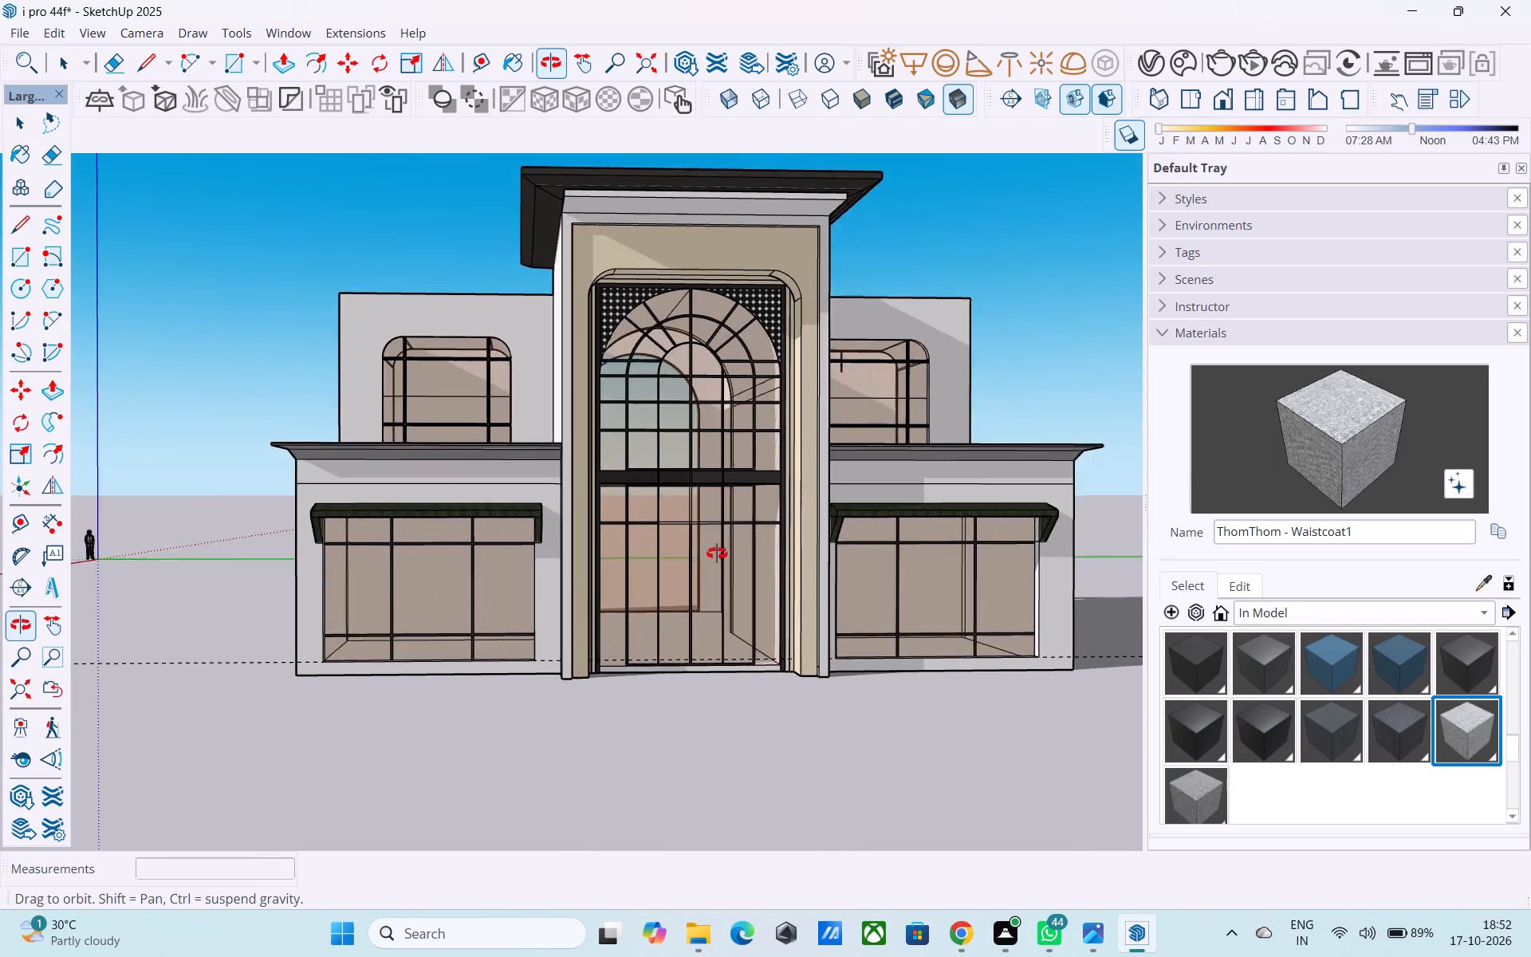
middle_drag(717, 553, 555, 627)
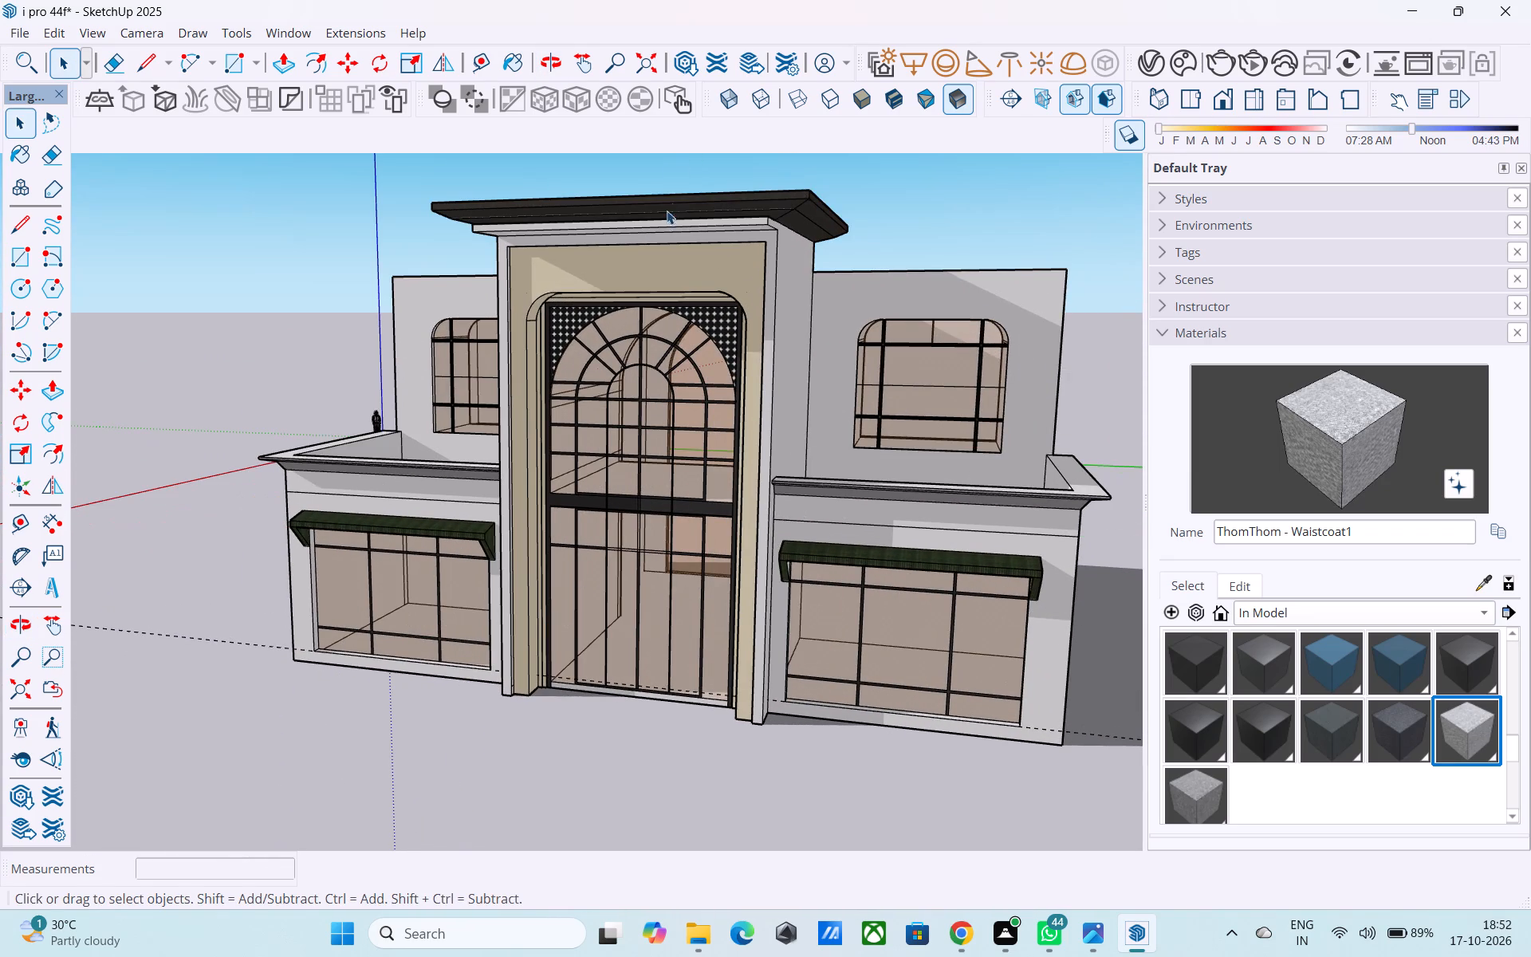
shift+middle_drag(671, 213, 682, 254)
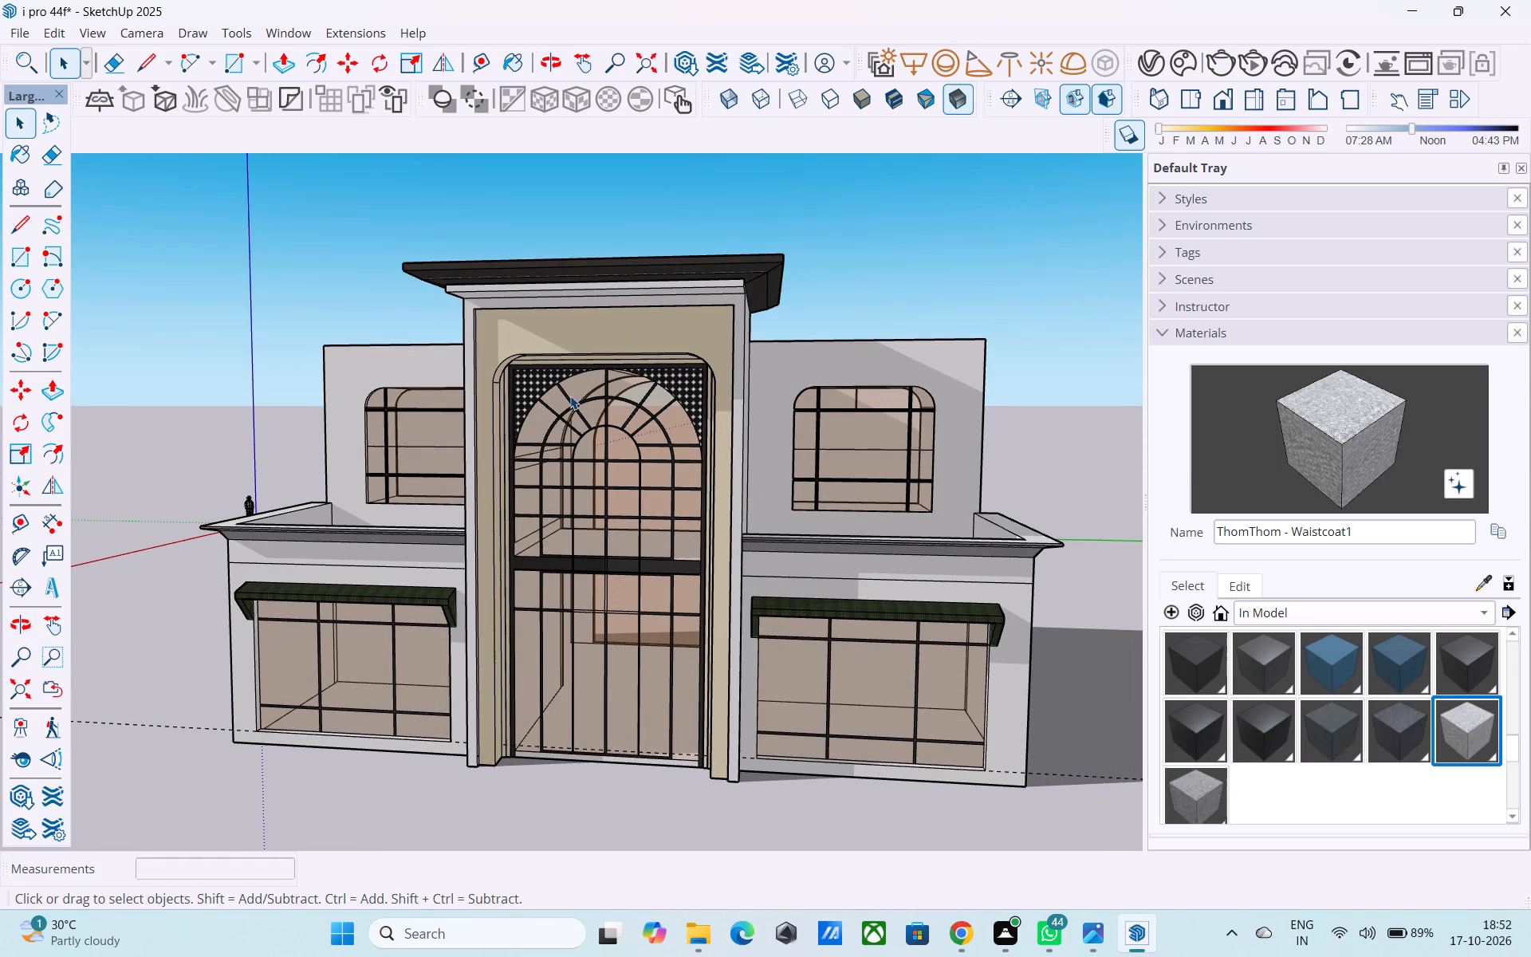
middle_drag(564, 424, 329, 345)
scroll(441, 404, up, 3)
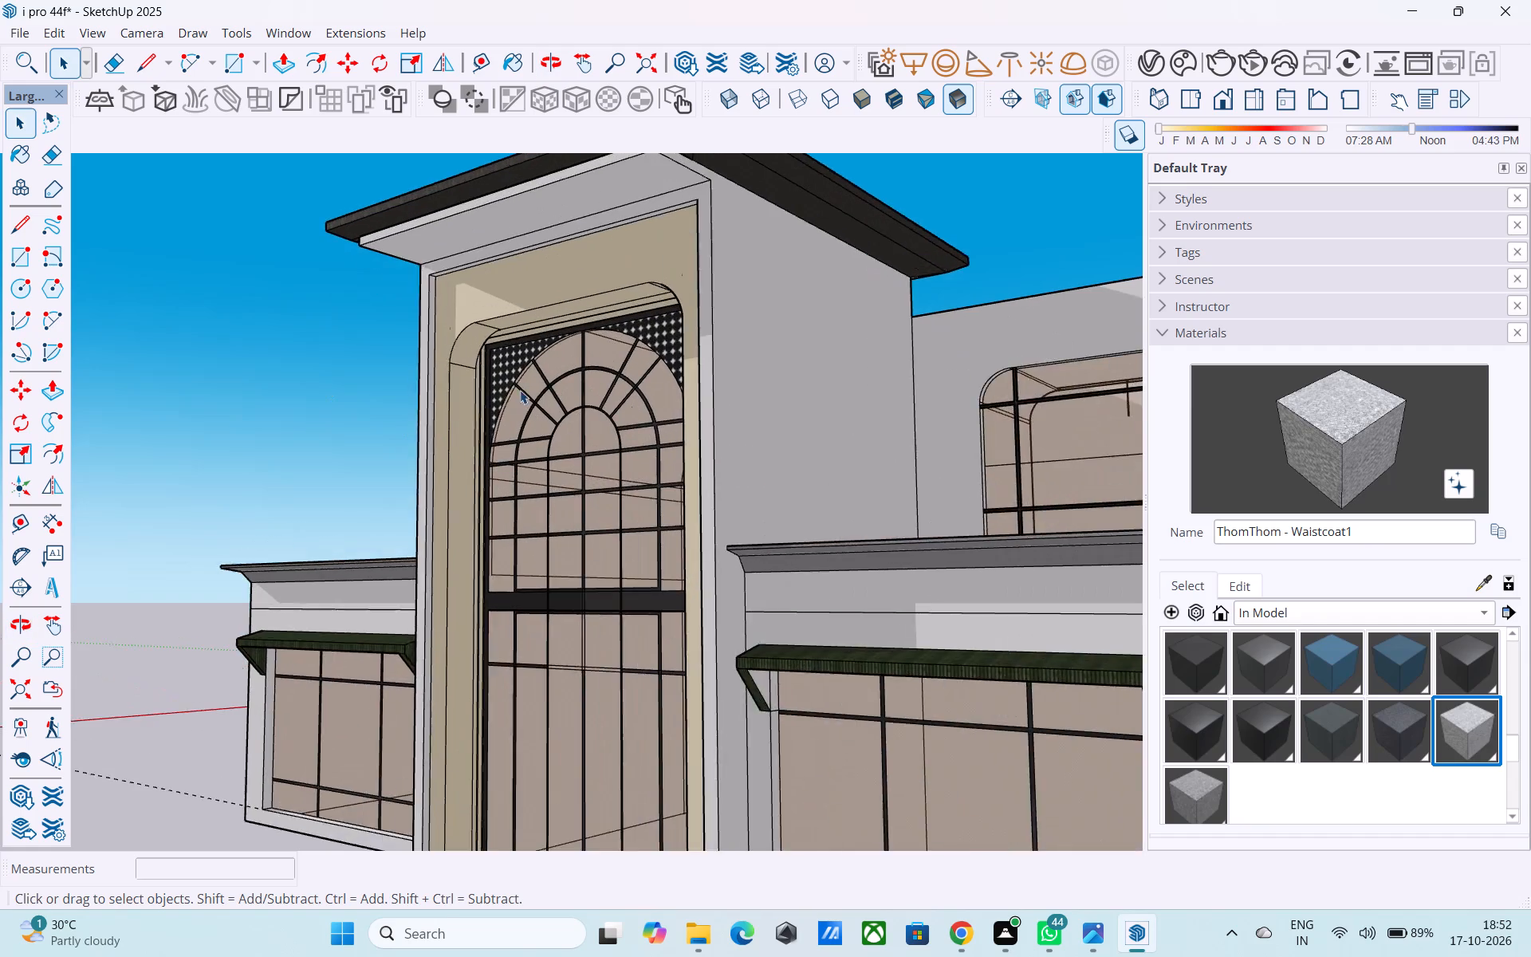
Examine the tower's arched window, its grille and the dotted corner panels from frontal and angled close-up views.
scroll(520, 390, up, 1)
middle_drag(521, 389, 592, 396)
scroll(592, 396, up, 2)
shift+middle_drag(584, 398, 564, 385)
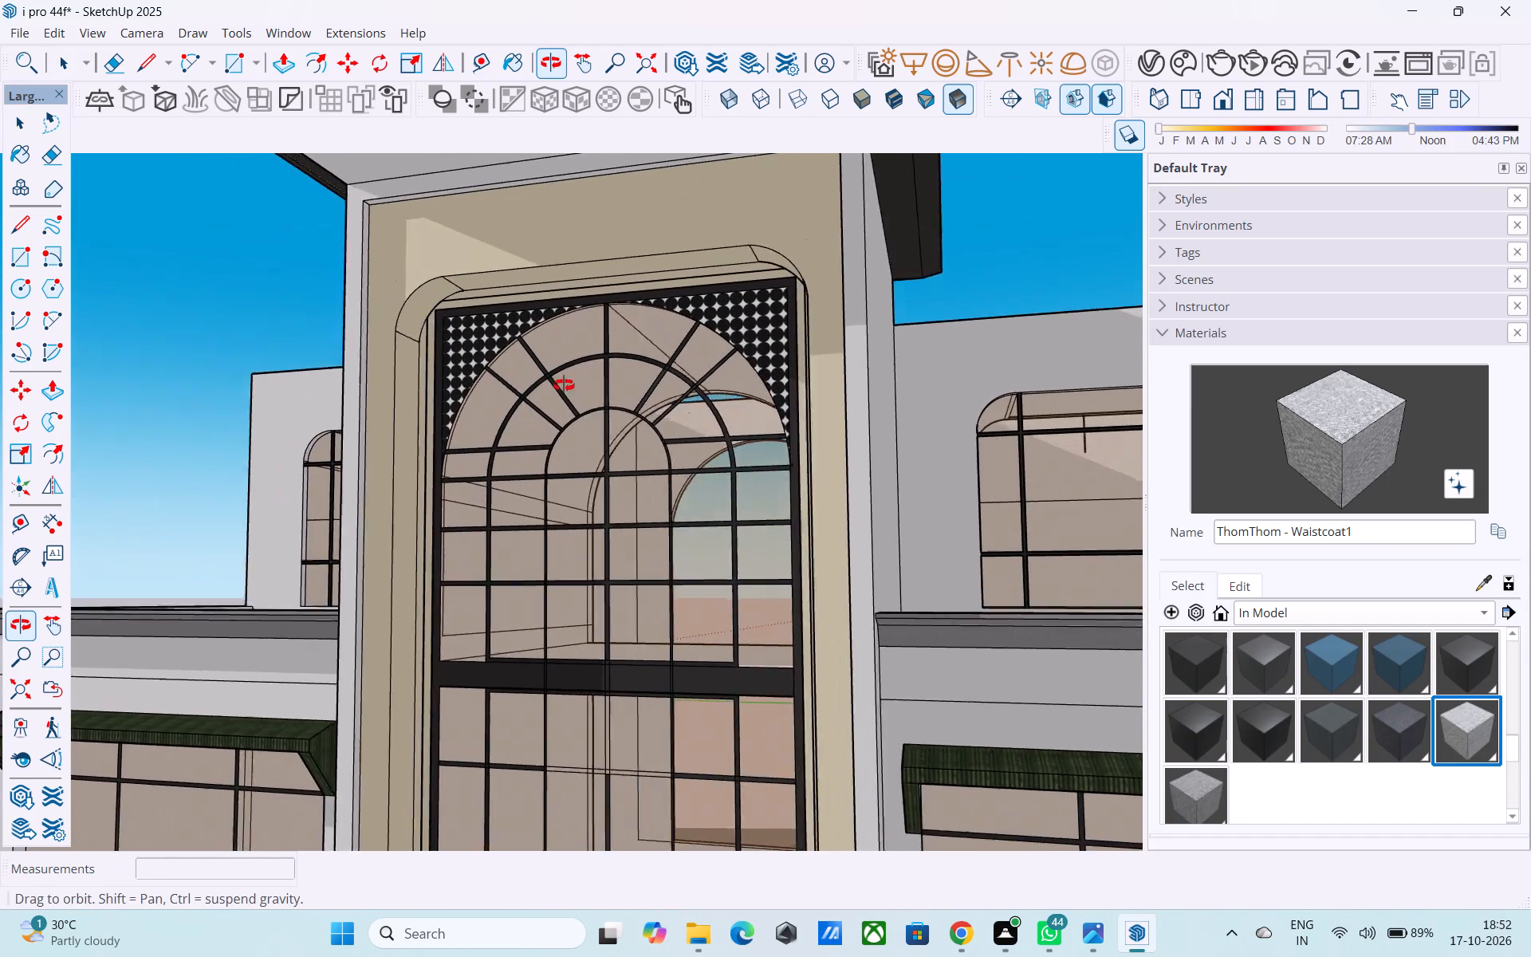
shift+middle_drag(564, 385, 624, 396)
middle_drag(624, 398, 550, 370)
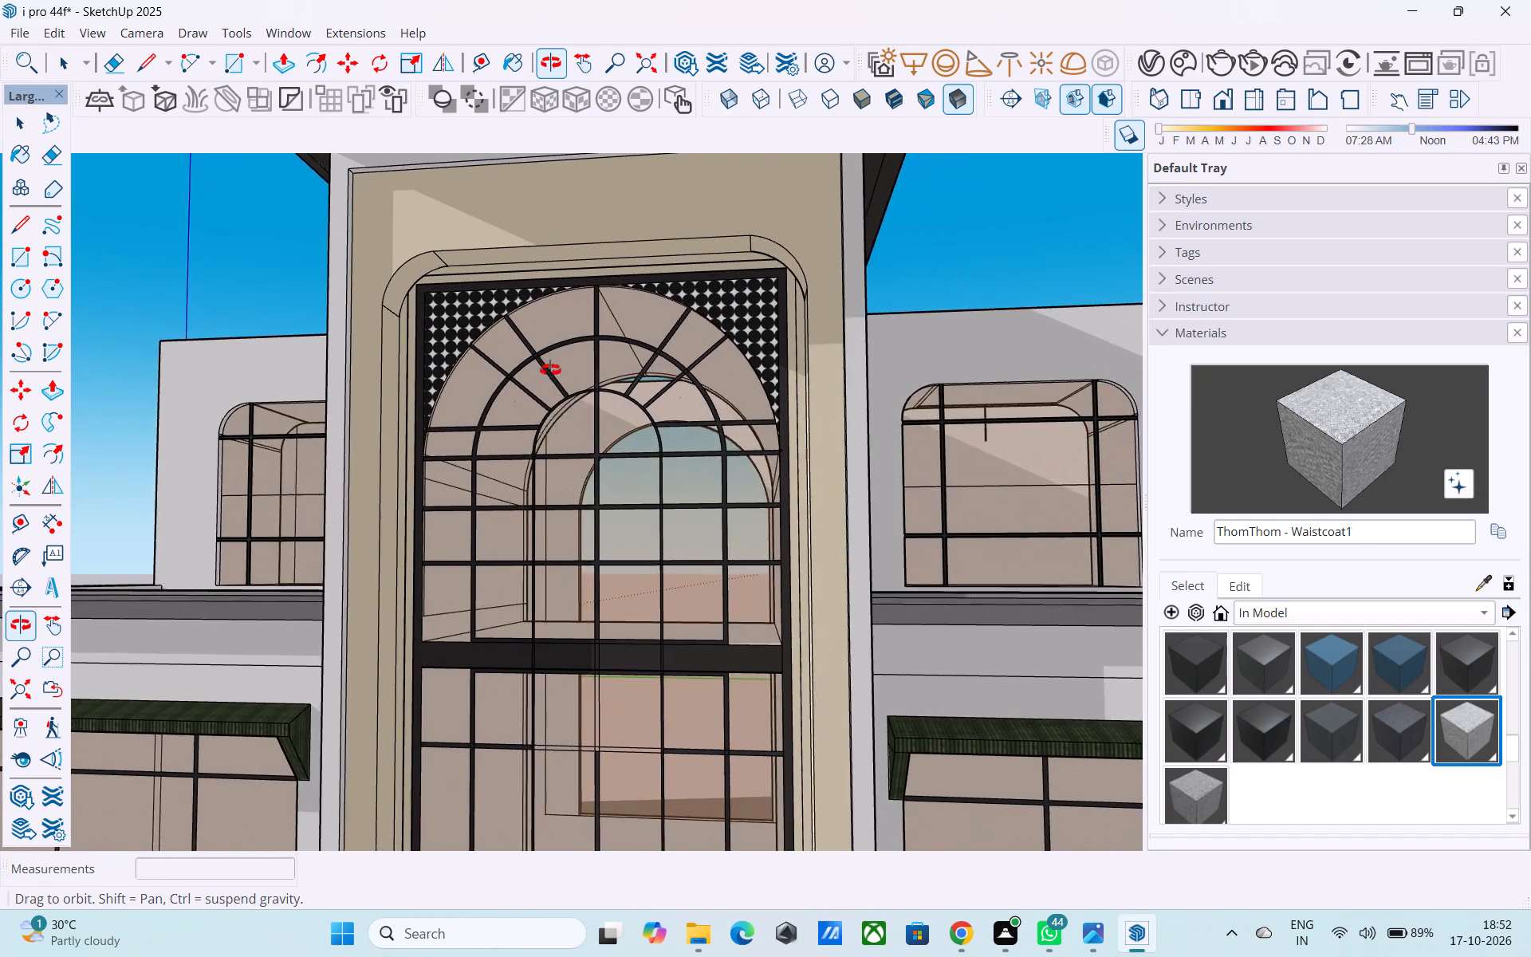
middle_drag(550, 370, 568, 372)
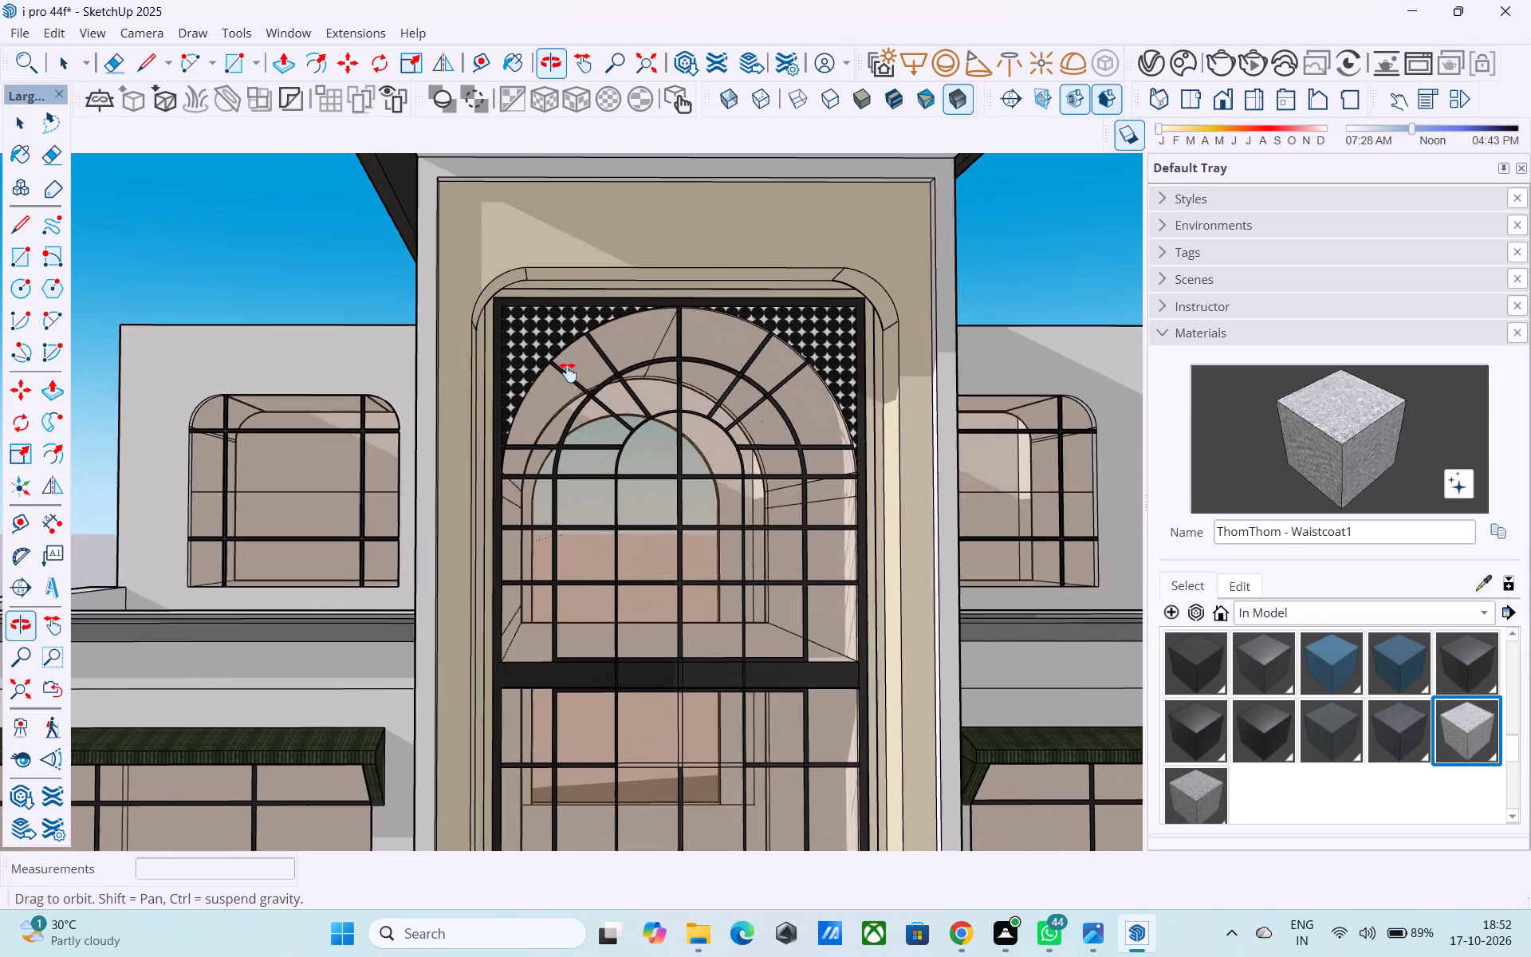
middle_drag(568, 372, 542, 380)
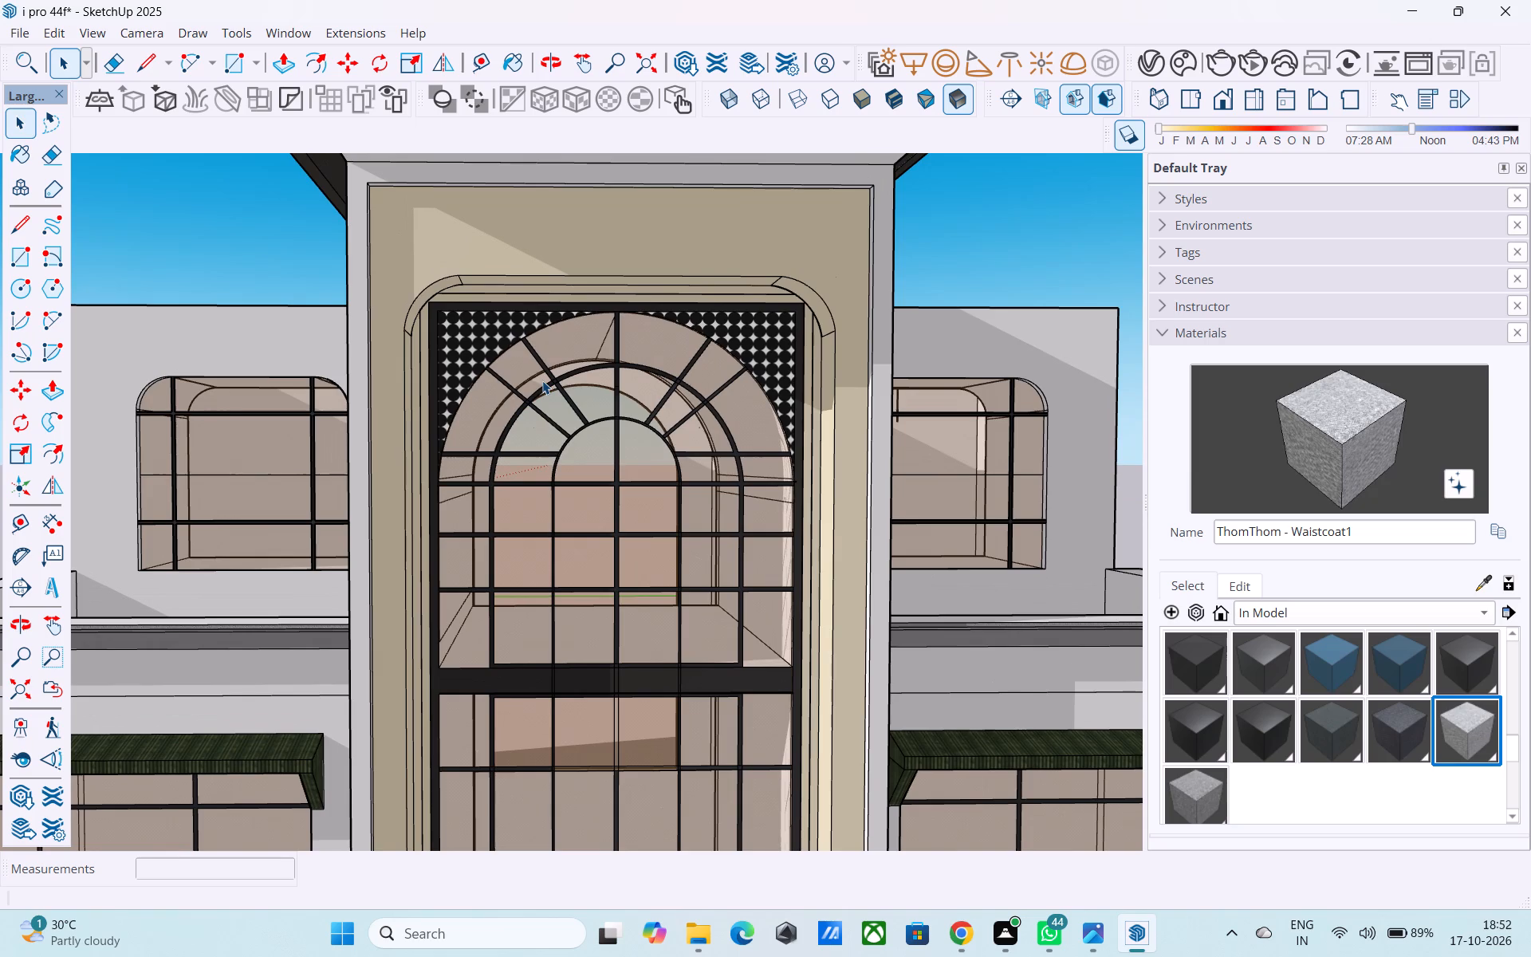
middle_drag(542, 380, 455, 365)
scroll(462, 364, up, 4)
shift+middle_drag(494, 398, 426, 352)
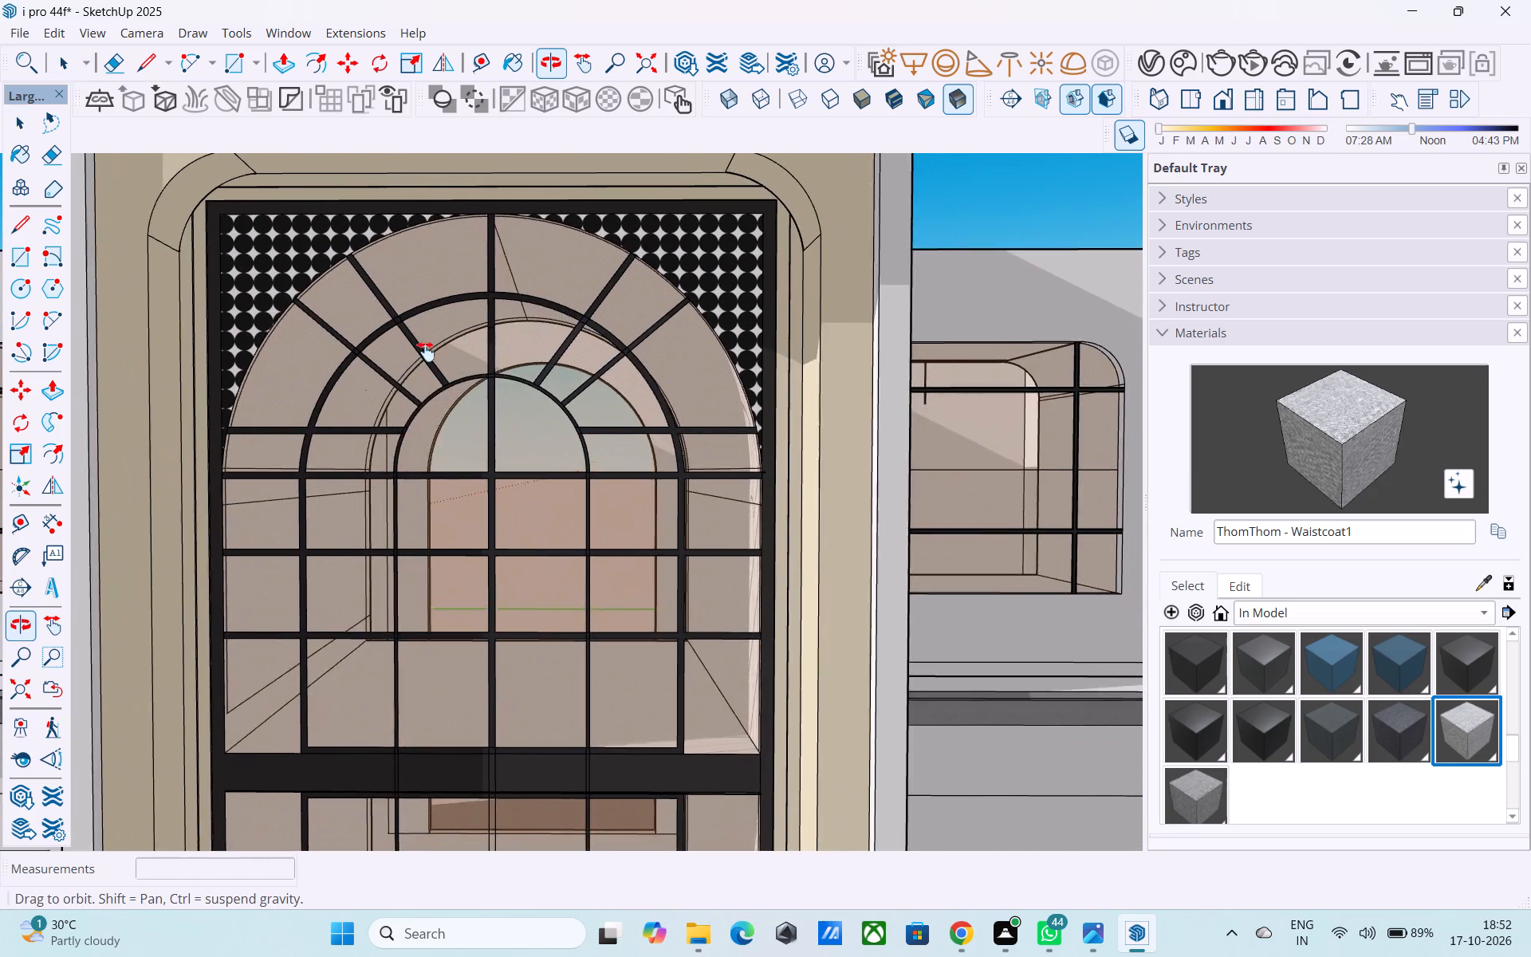
shift+middle_drag(426, 352, 456, 353)
middle_drag(456, 353, 374, 364)
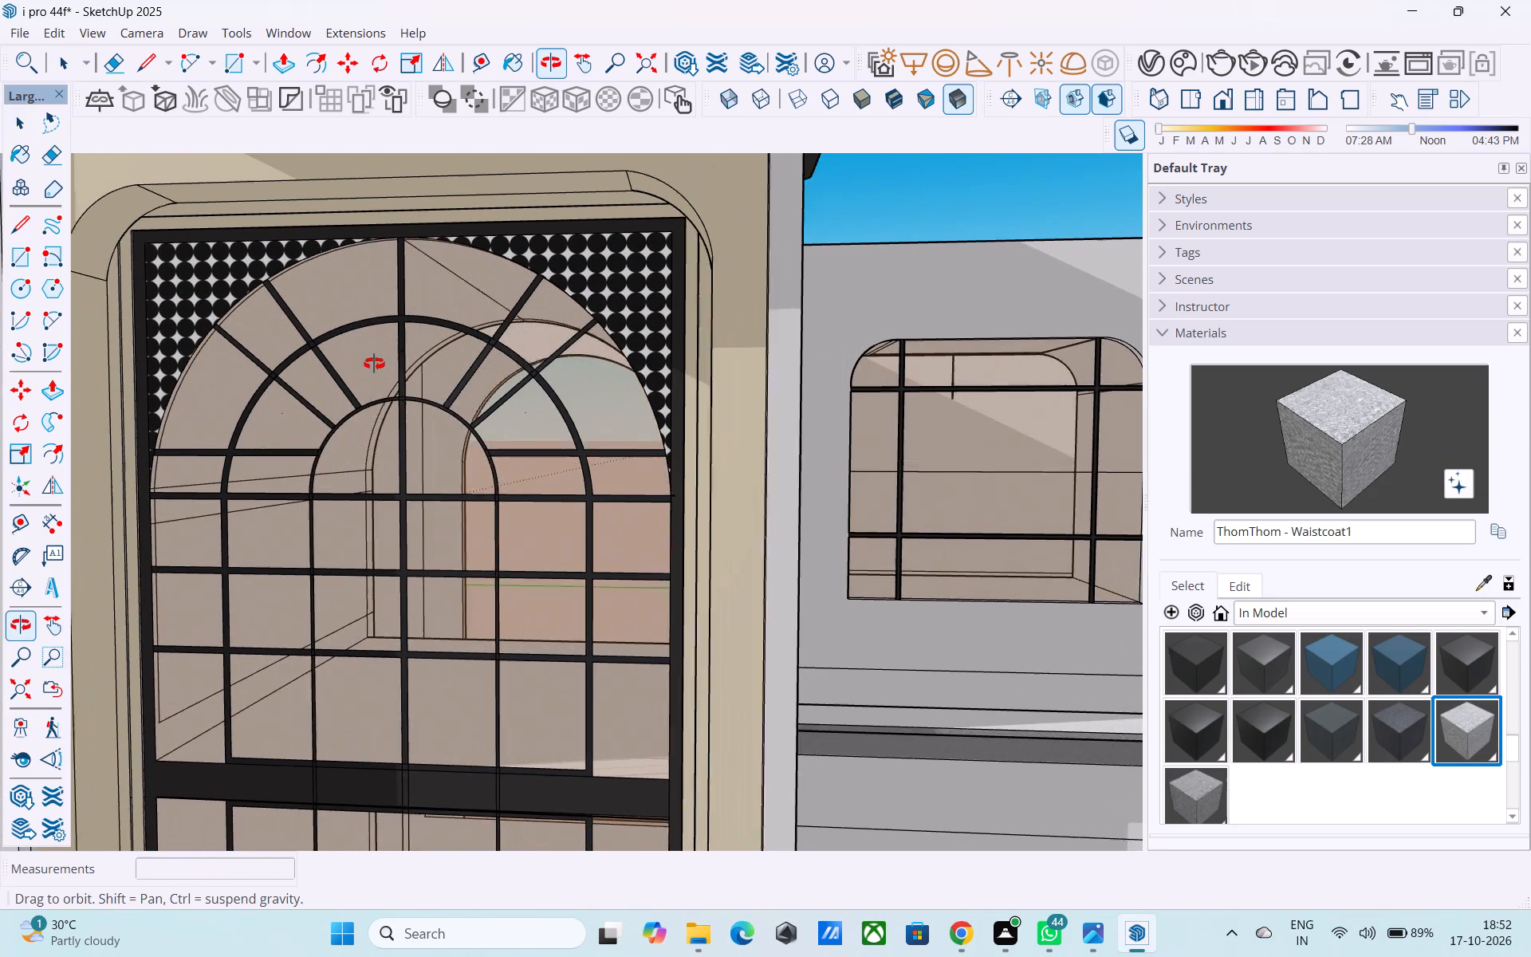
middle_drag(374, 364, 384, 364)
scroll(400, 397, down, 7)
middle_drag(408, 405, 458, 422)
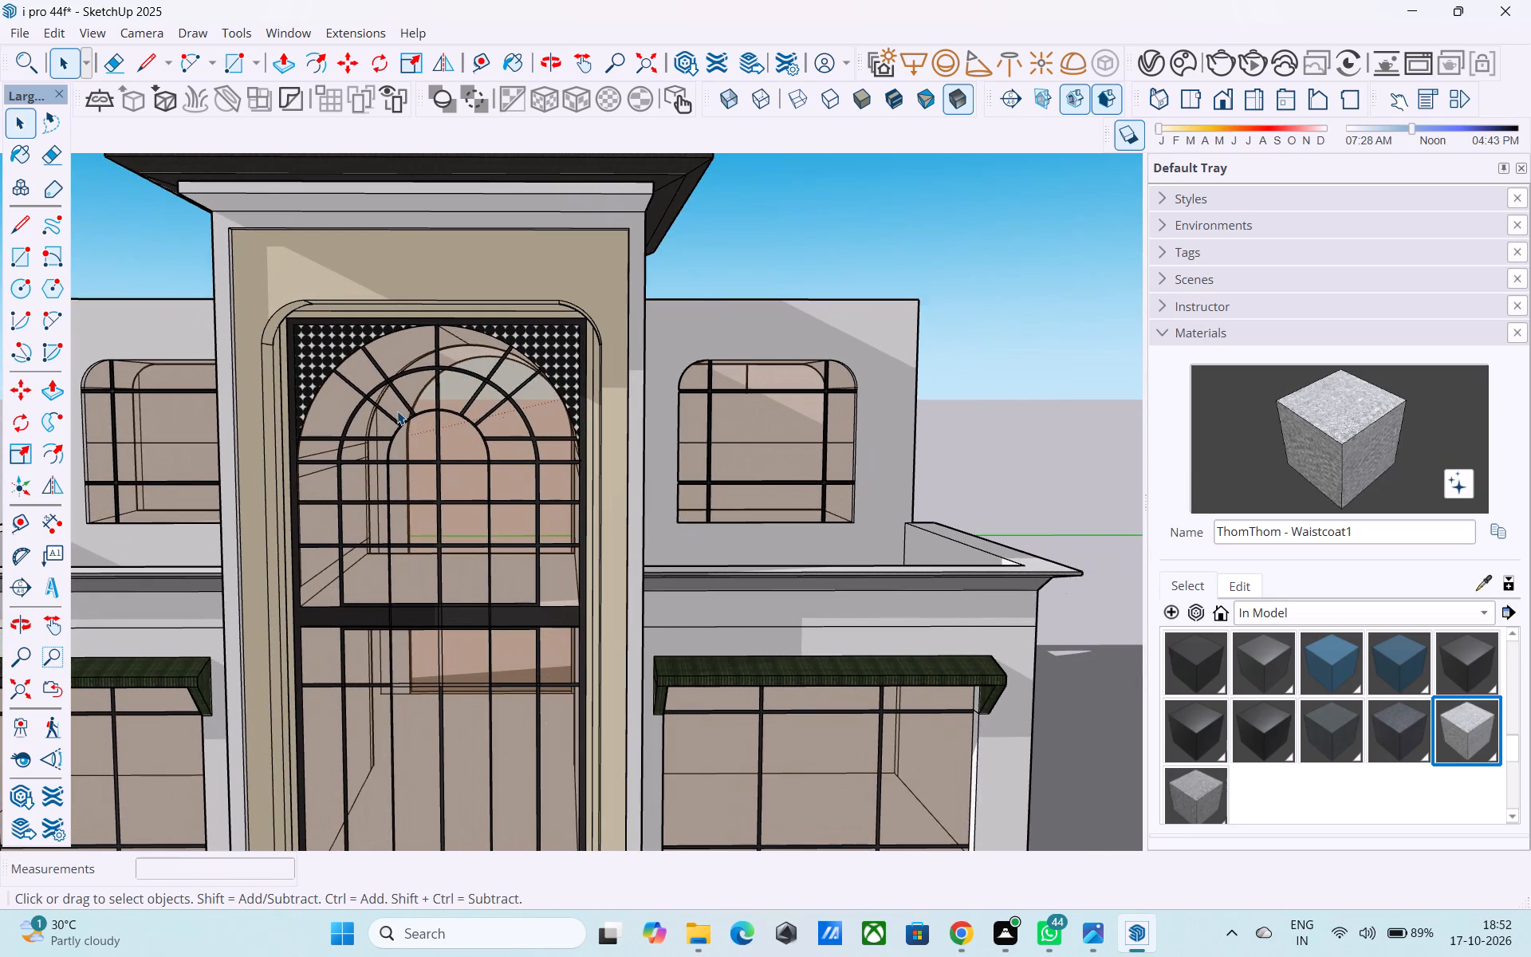
scroll(398, 412, down, 4)
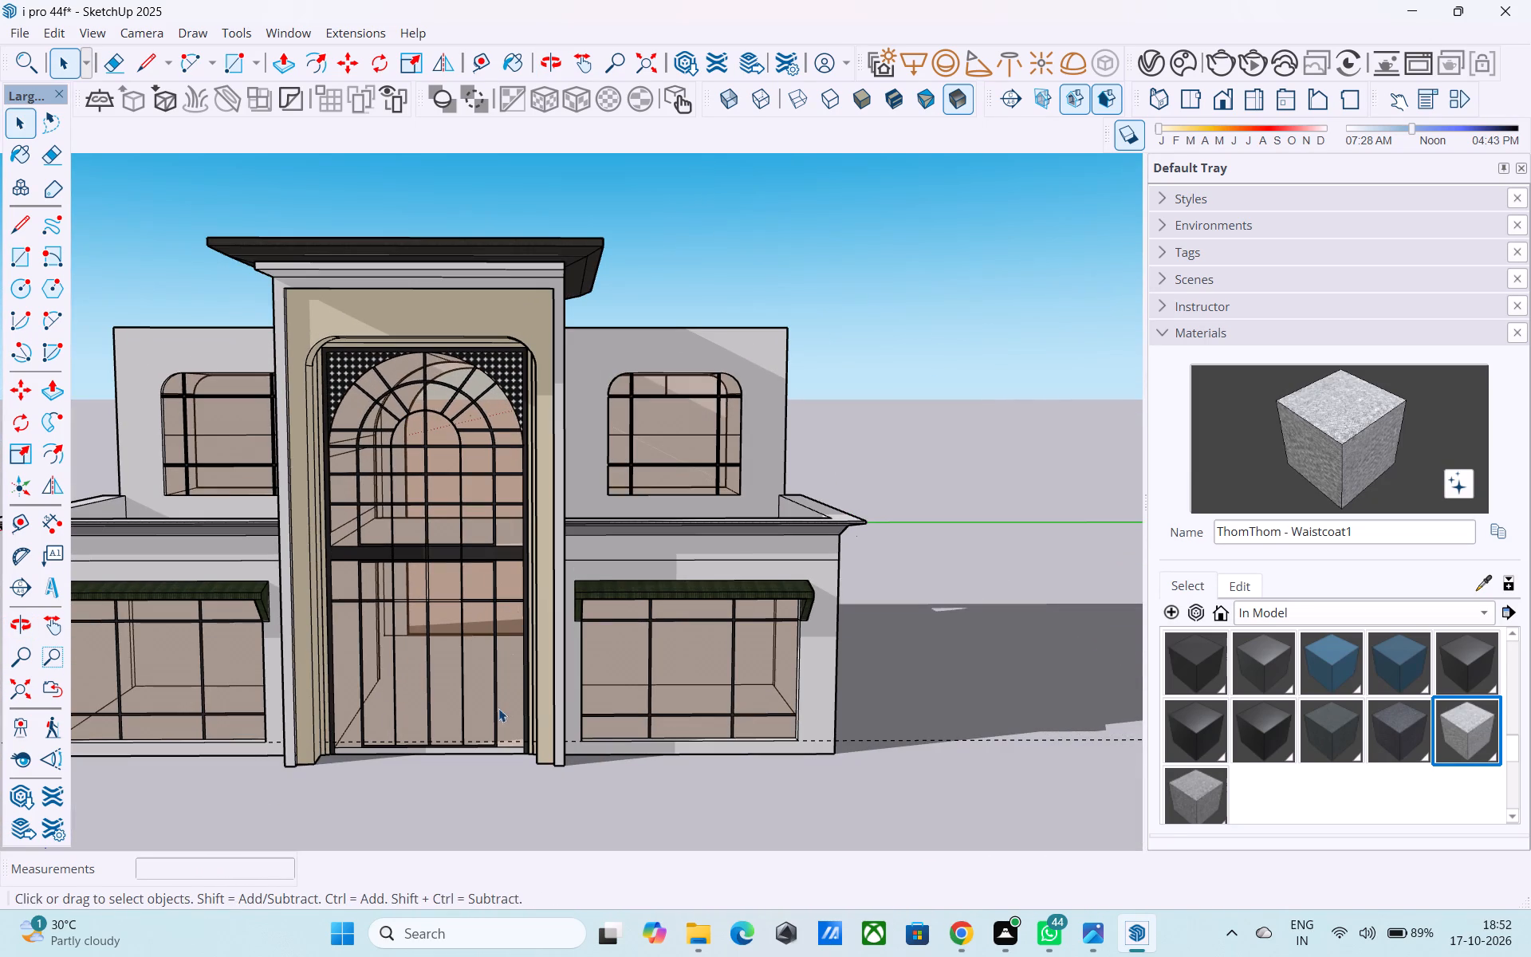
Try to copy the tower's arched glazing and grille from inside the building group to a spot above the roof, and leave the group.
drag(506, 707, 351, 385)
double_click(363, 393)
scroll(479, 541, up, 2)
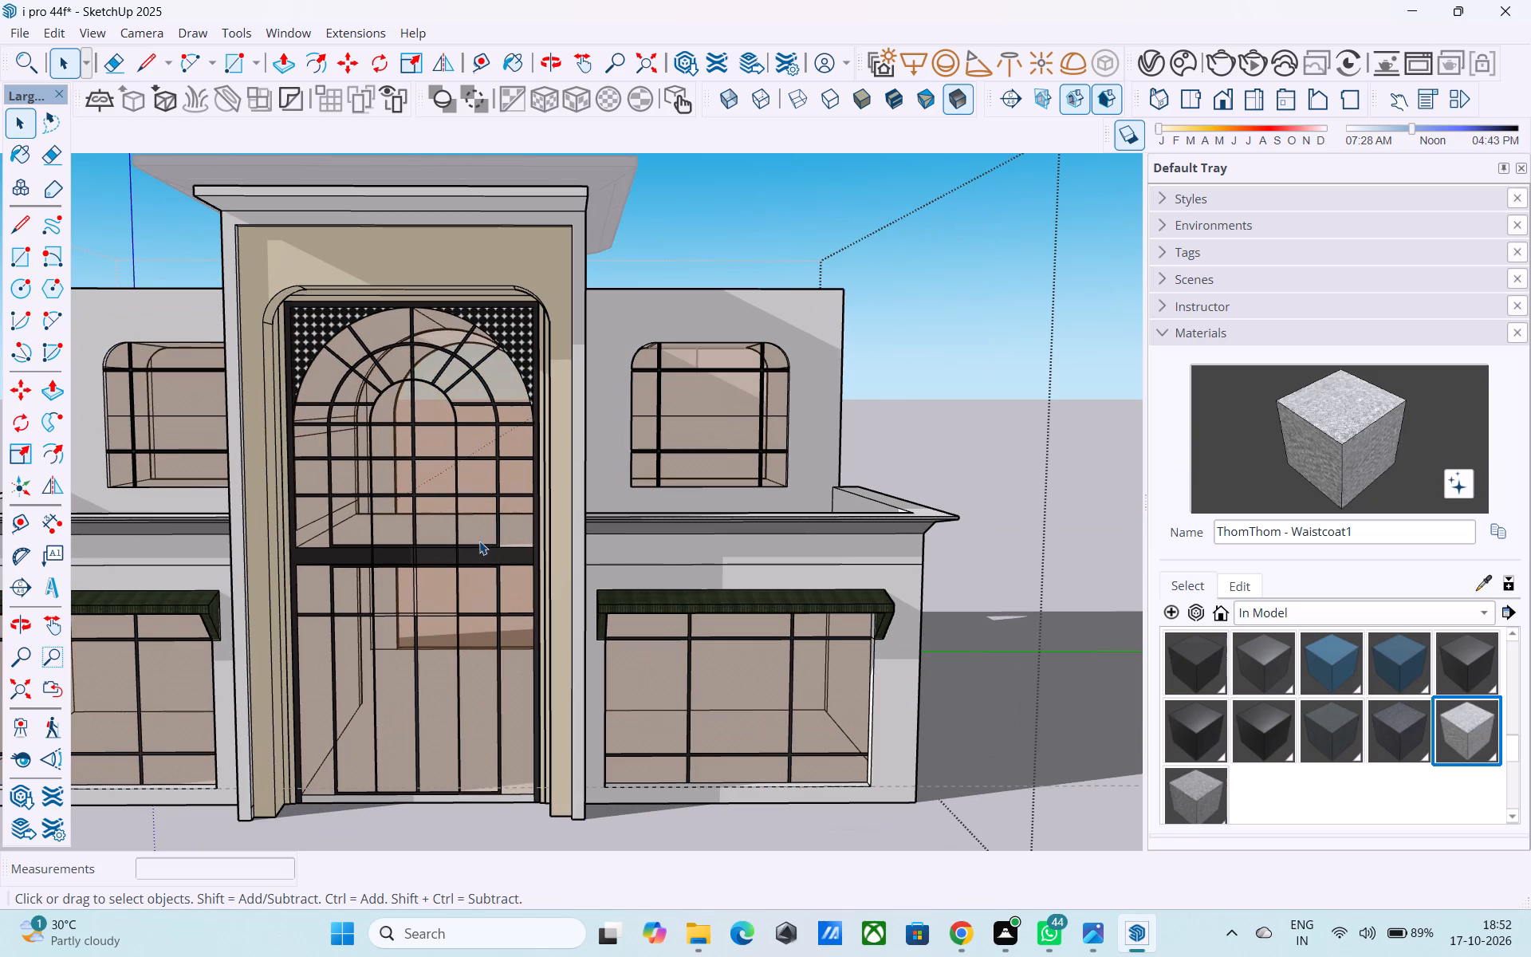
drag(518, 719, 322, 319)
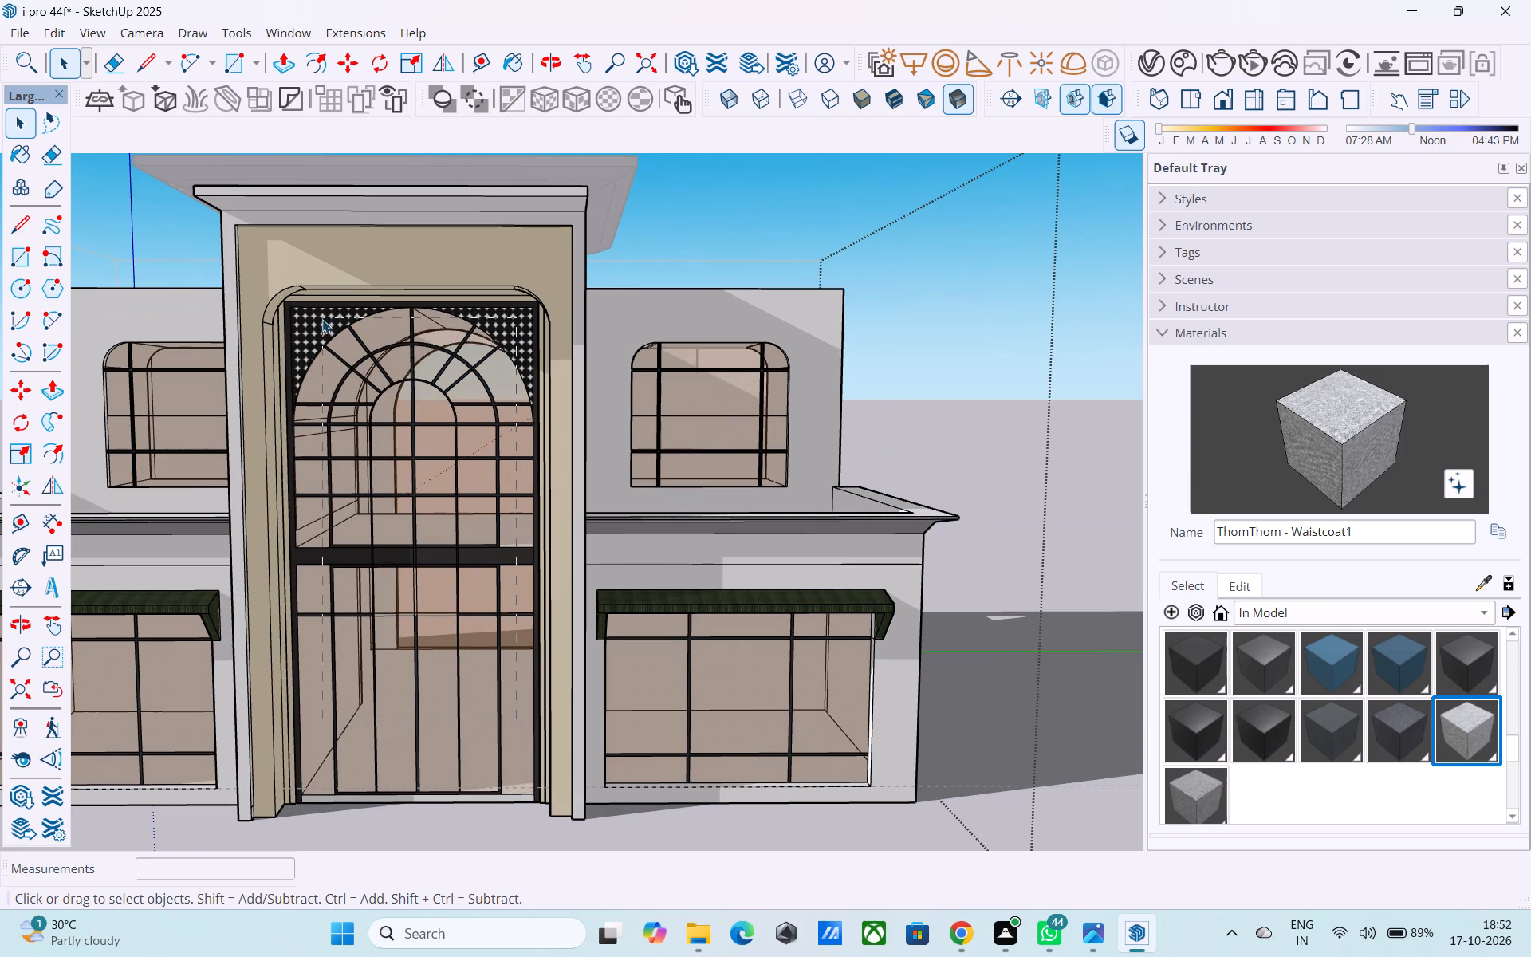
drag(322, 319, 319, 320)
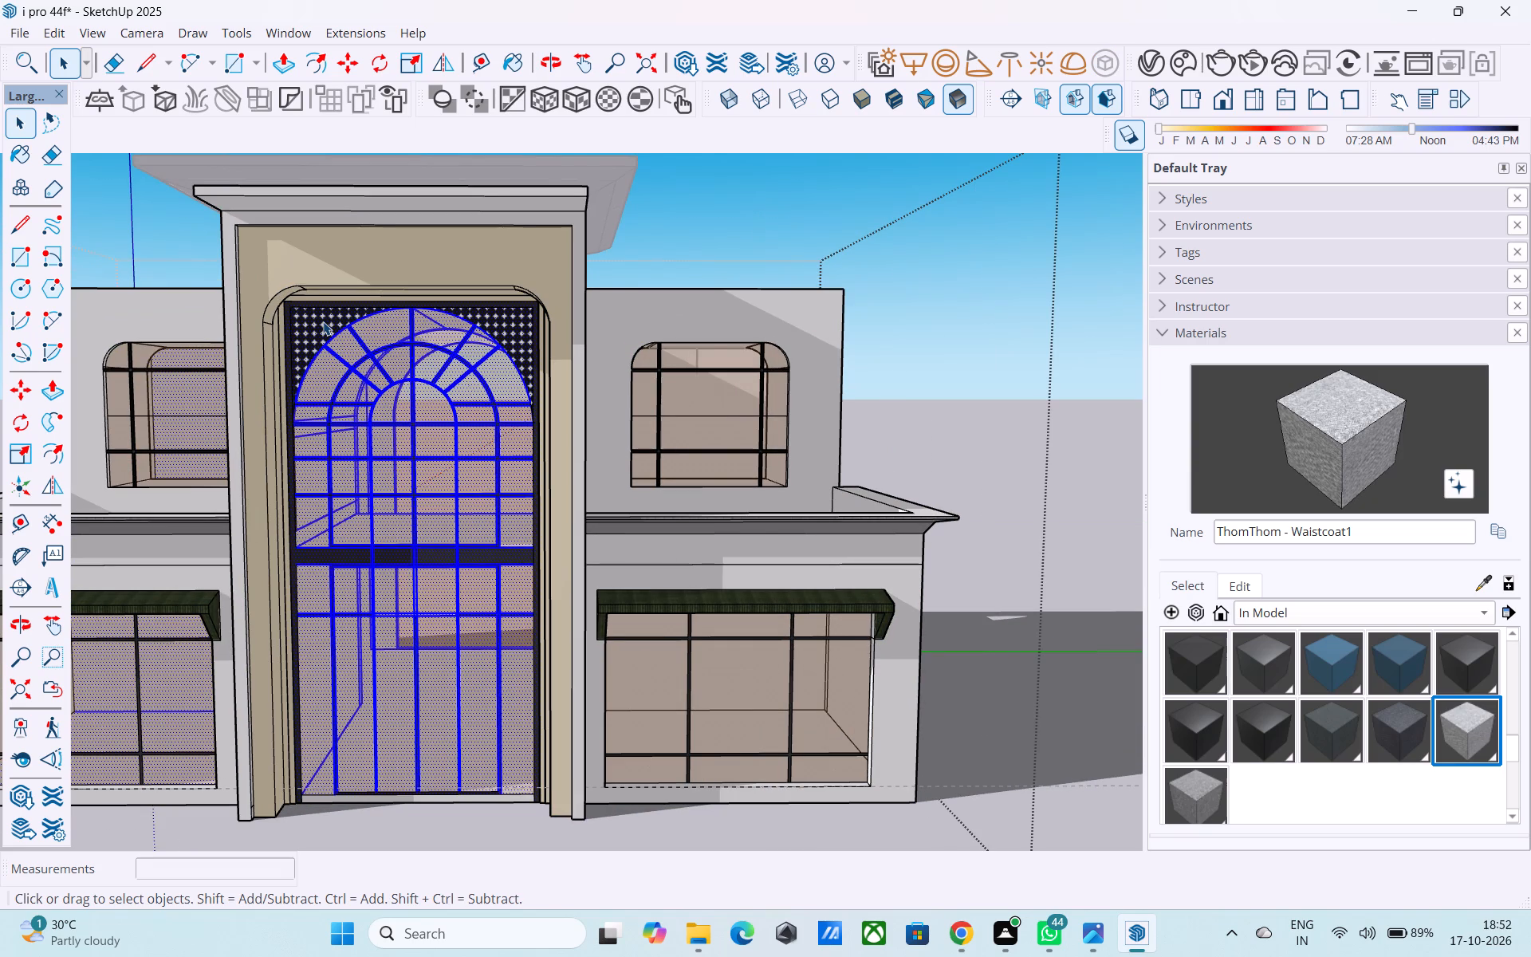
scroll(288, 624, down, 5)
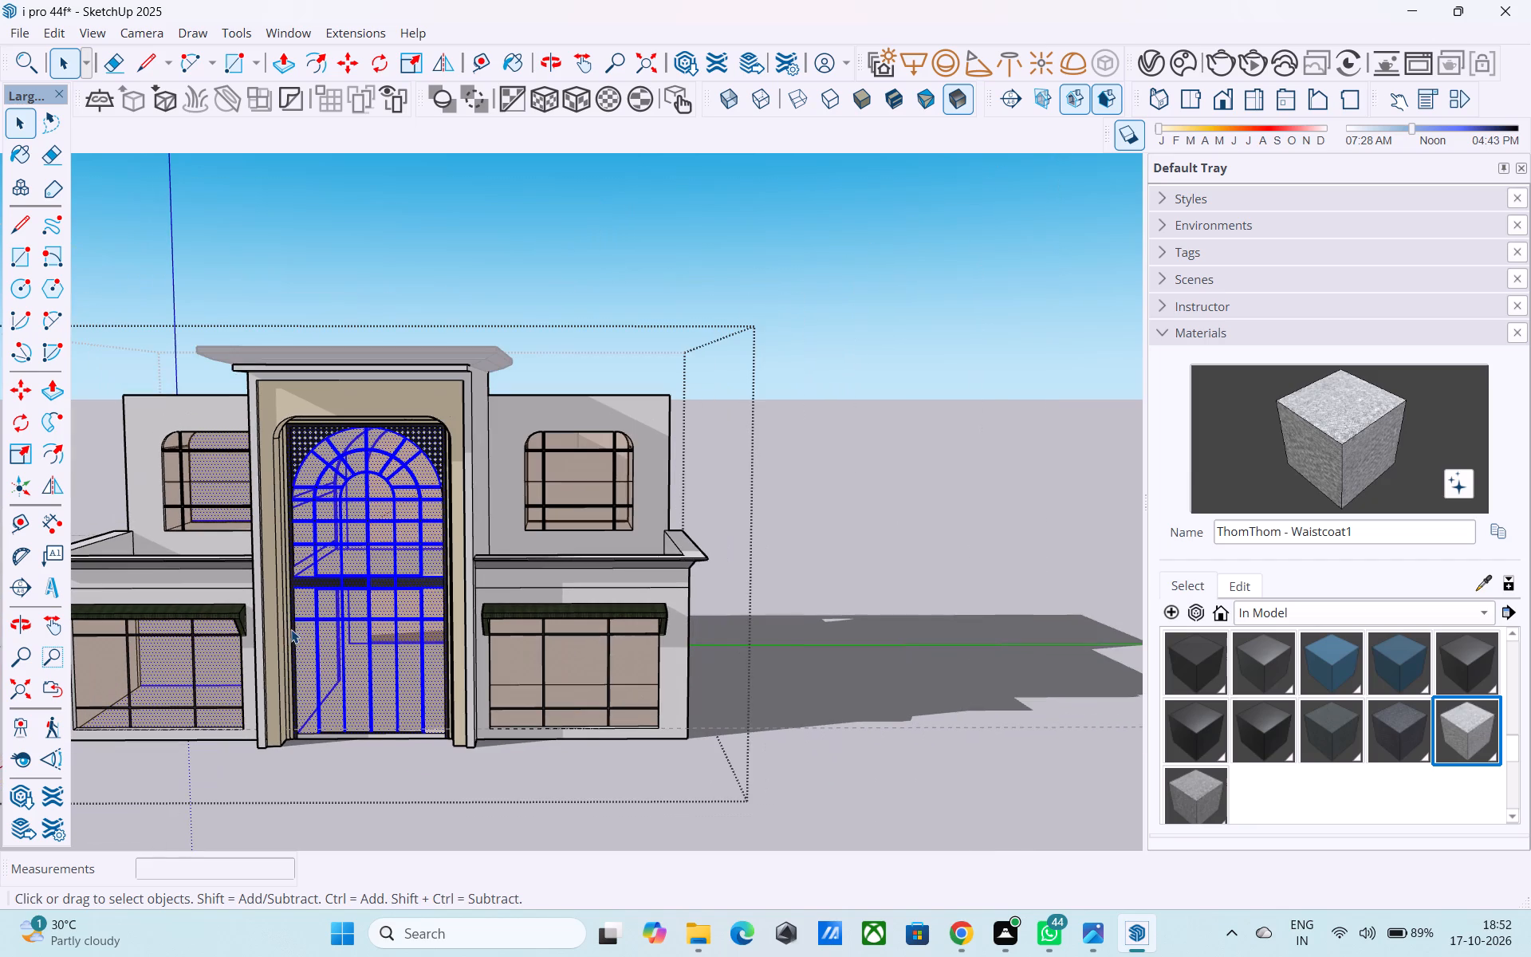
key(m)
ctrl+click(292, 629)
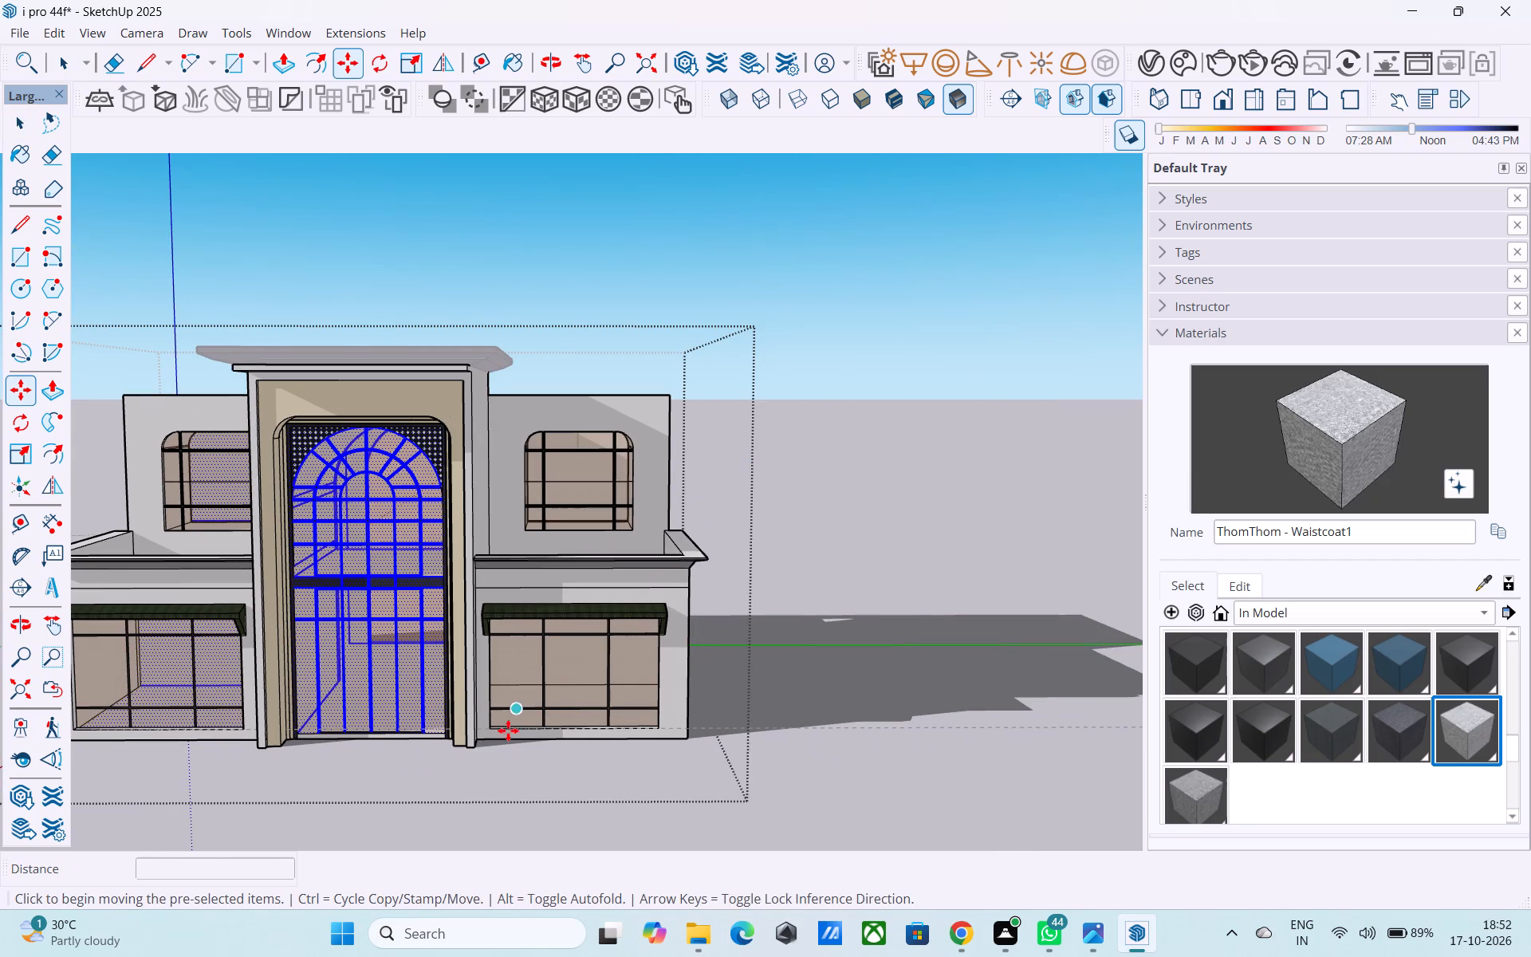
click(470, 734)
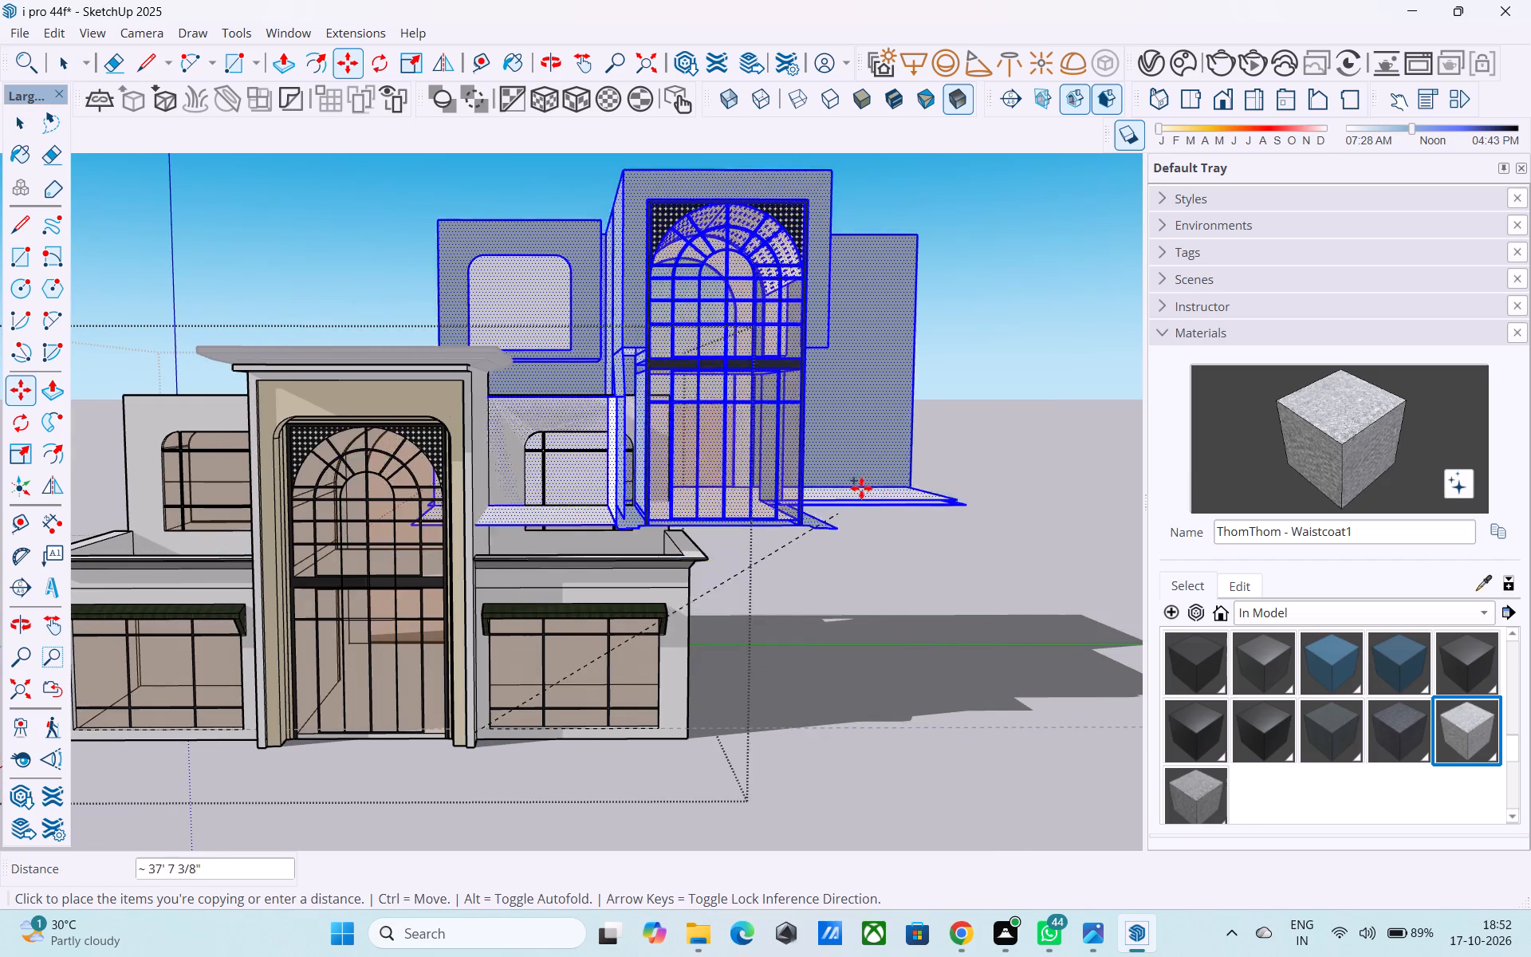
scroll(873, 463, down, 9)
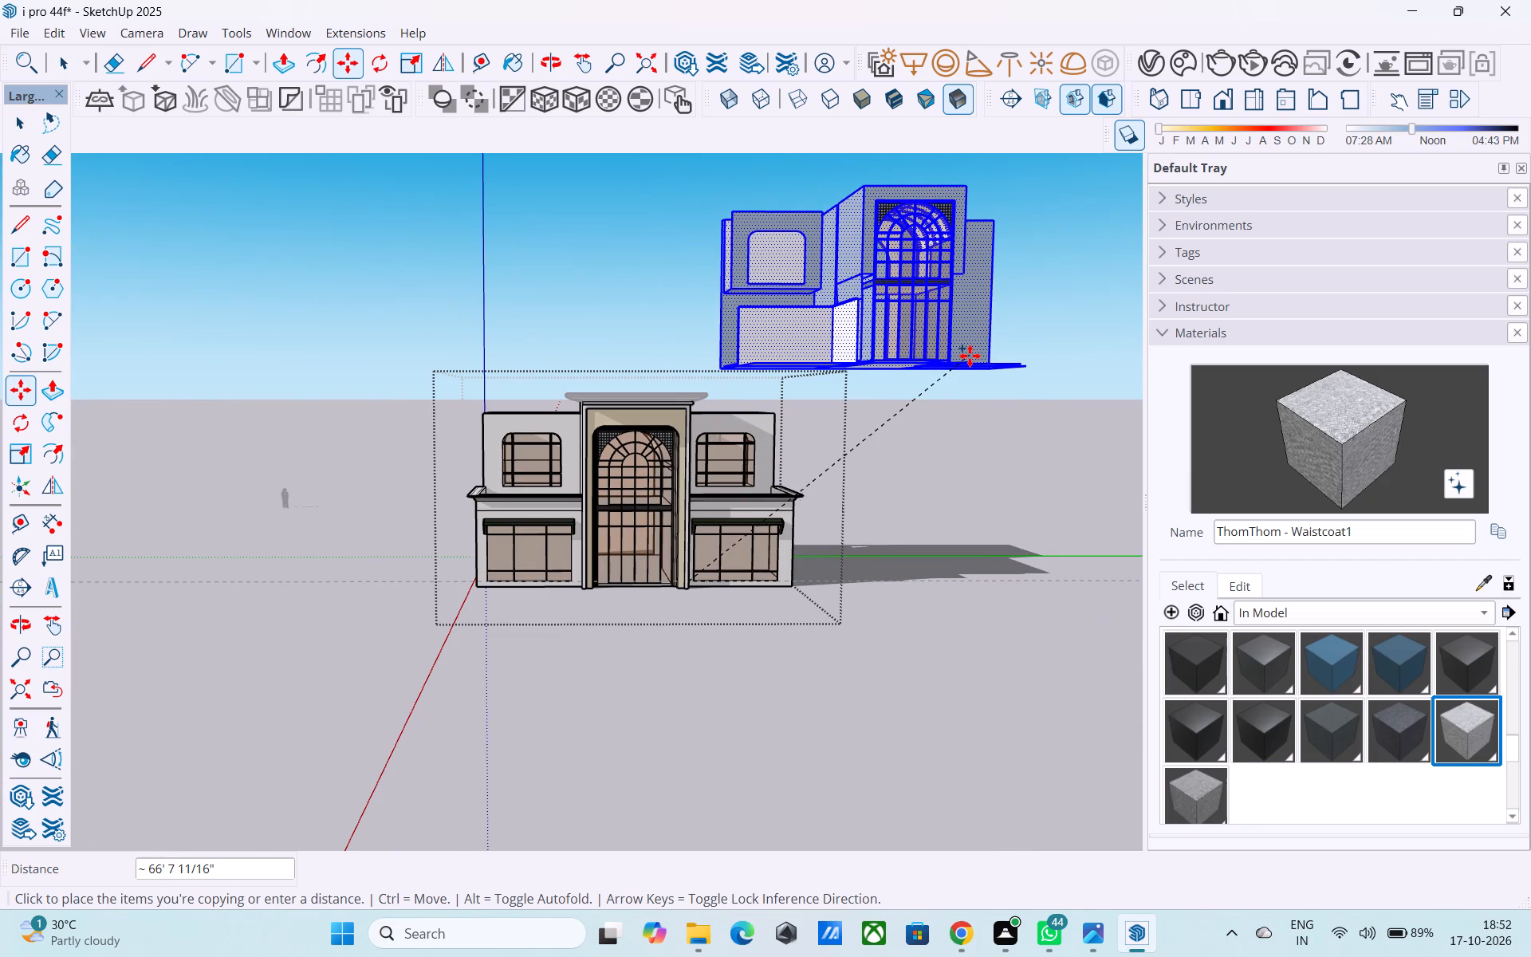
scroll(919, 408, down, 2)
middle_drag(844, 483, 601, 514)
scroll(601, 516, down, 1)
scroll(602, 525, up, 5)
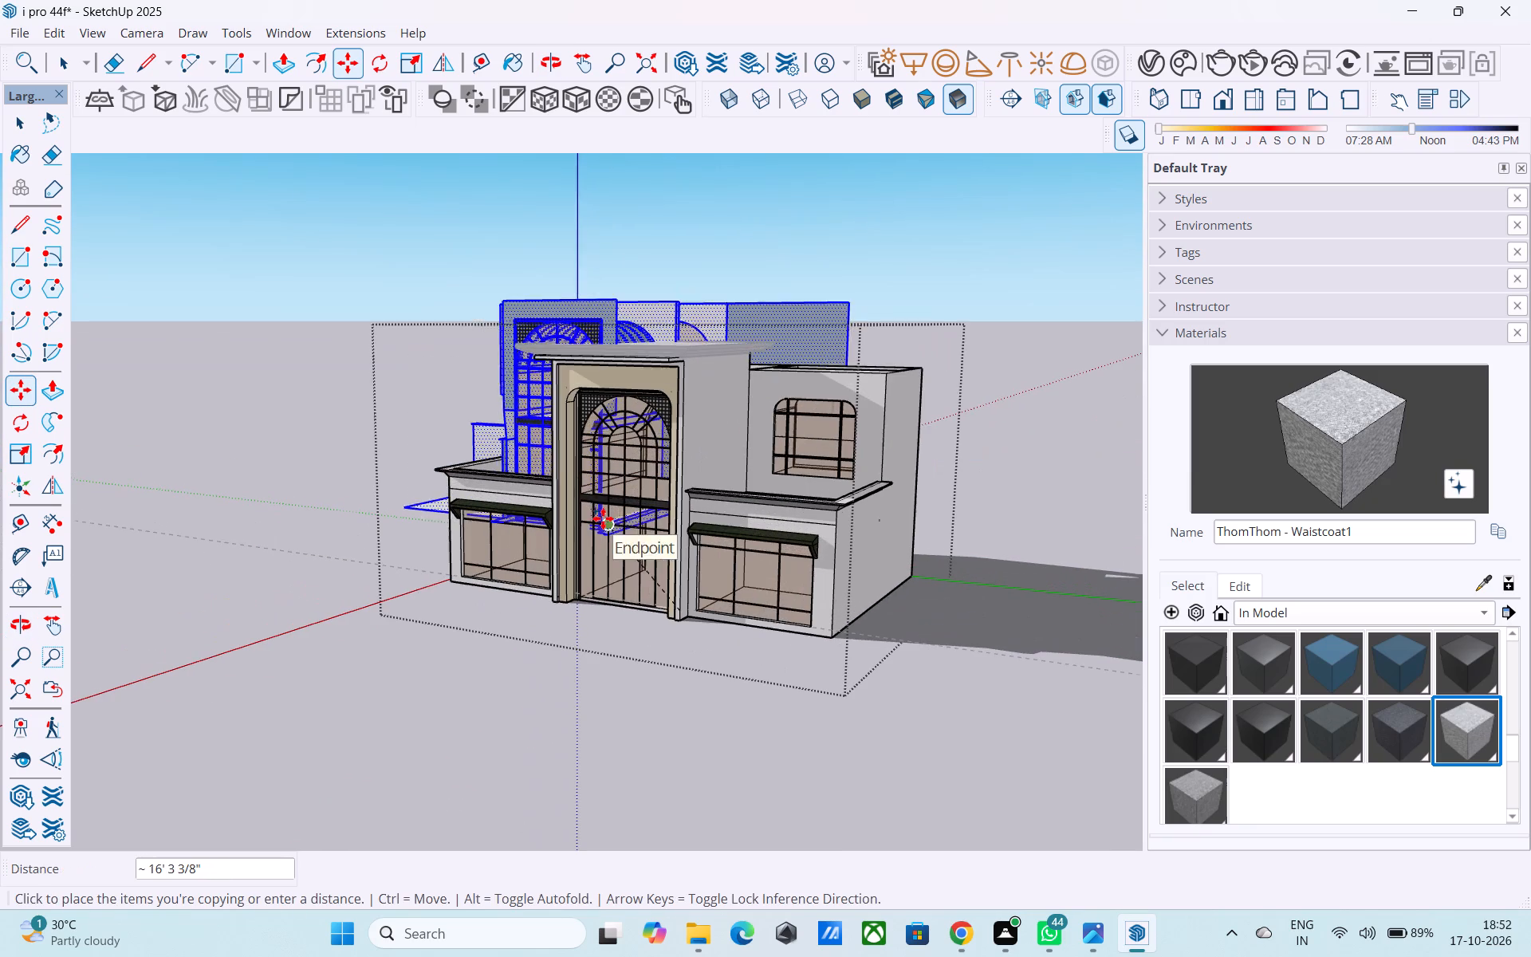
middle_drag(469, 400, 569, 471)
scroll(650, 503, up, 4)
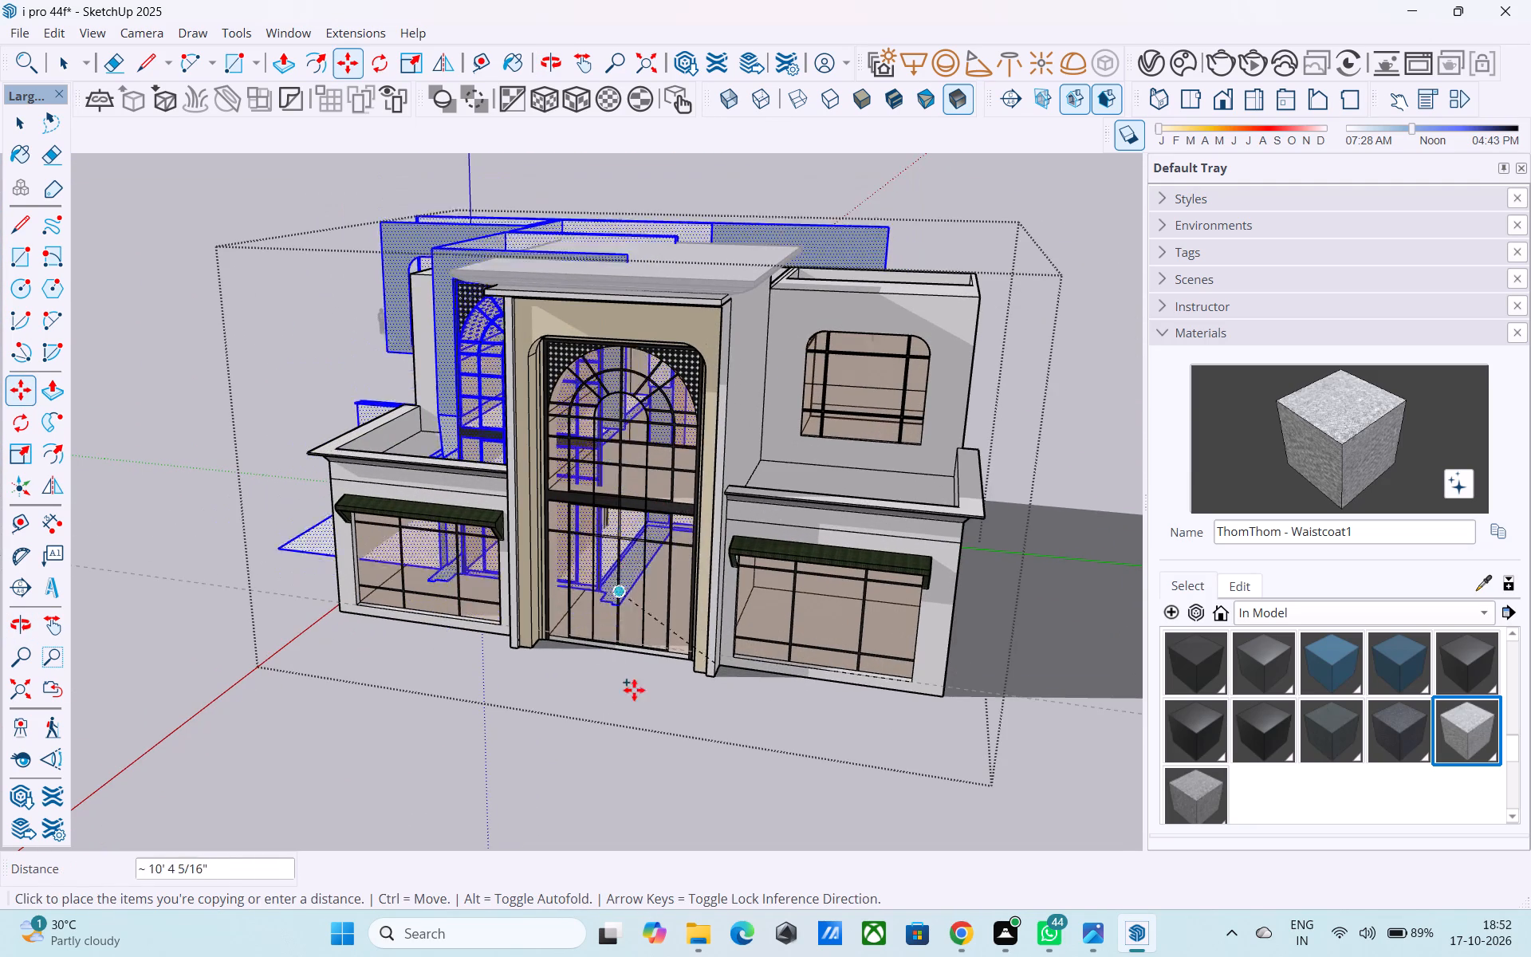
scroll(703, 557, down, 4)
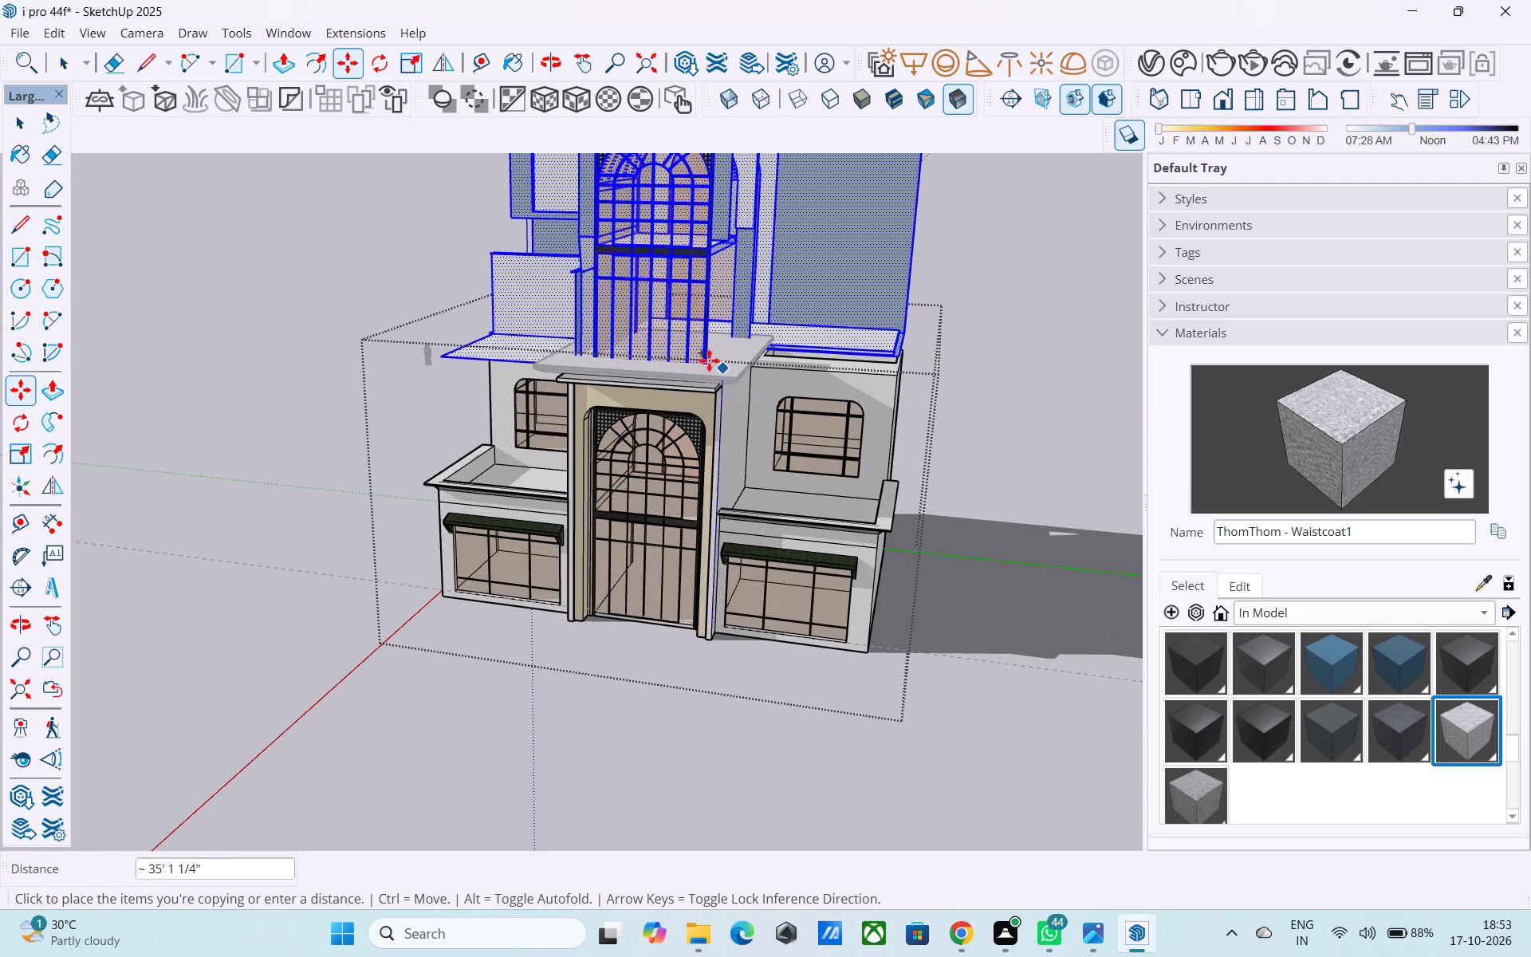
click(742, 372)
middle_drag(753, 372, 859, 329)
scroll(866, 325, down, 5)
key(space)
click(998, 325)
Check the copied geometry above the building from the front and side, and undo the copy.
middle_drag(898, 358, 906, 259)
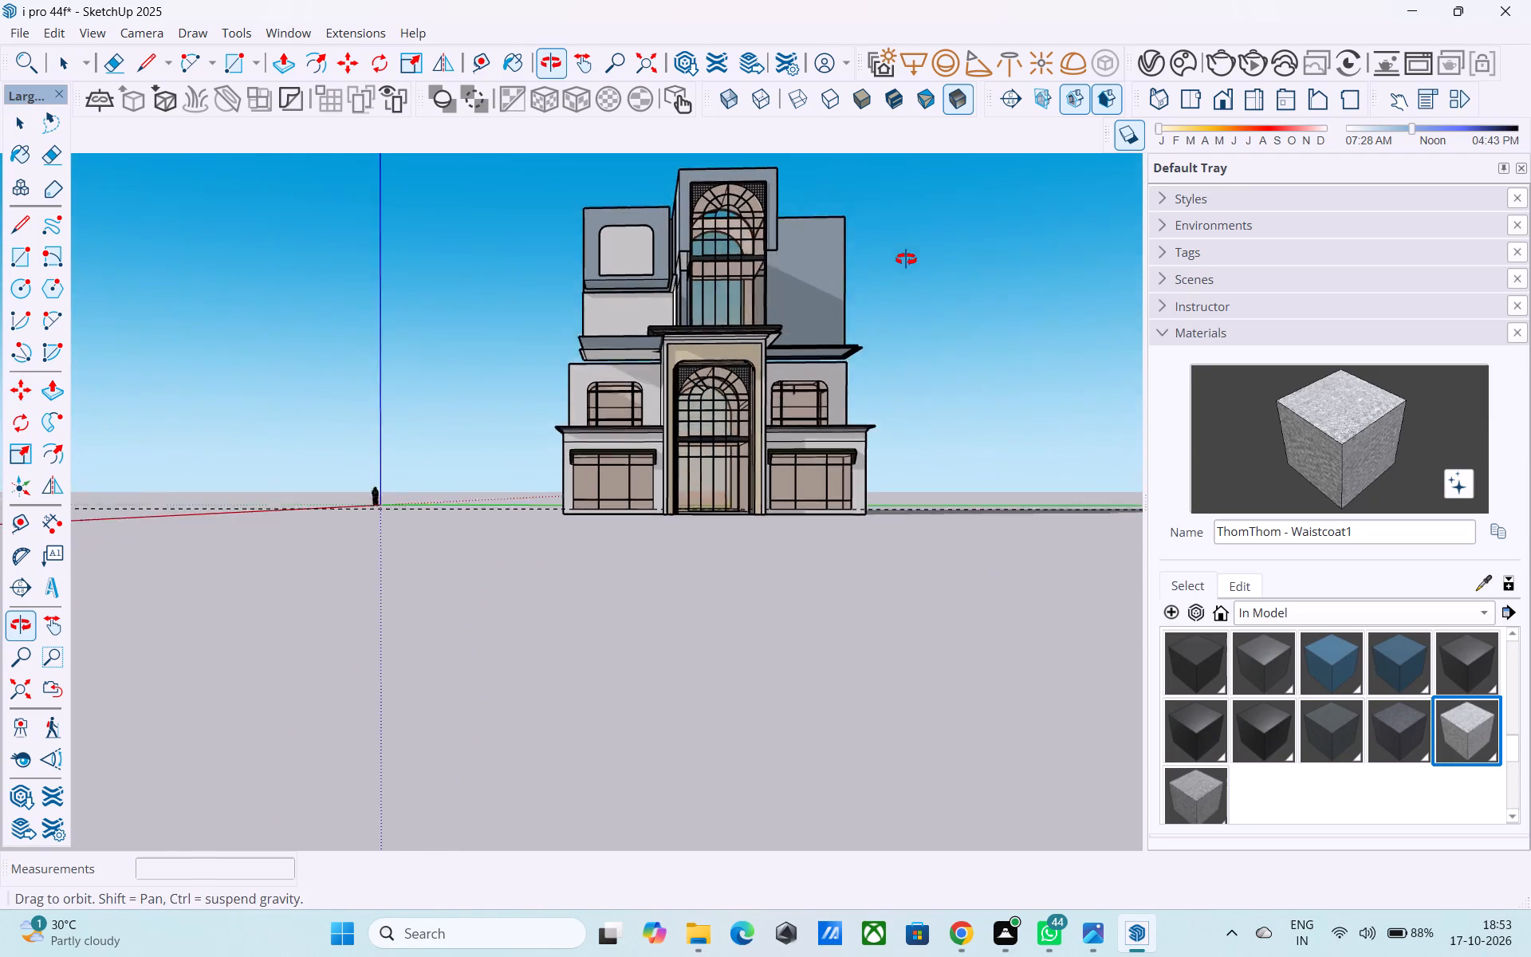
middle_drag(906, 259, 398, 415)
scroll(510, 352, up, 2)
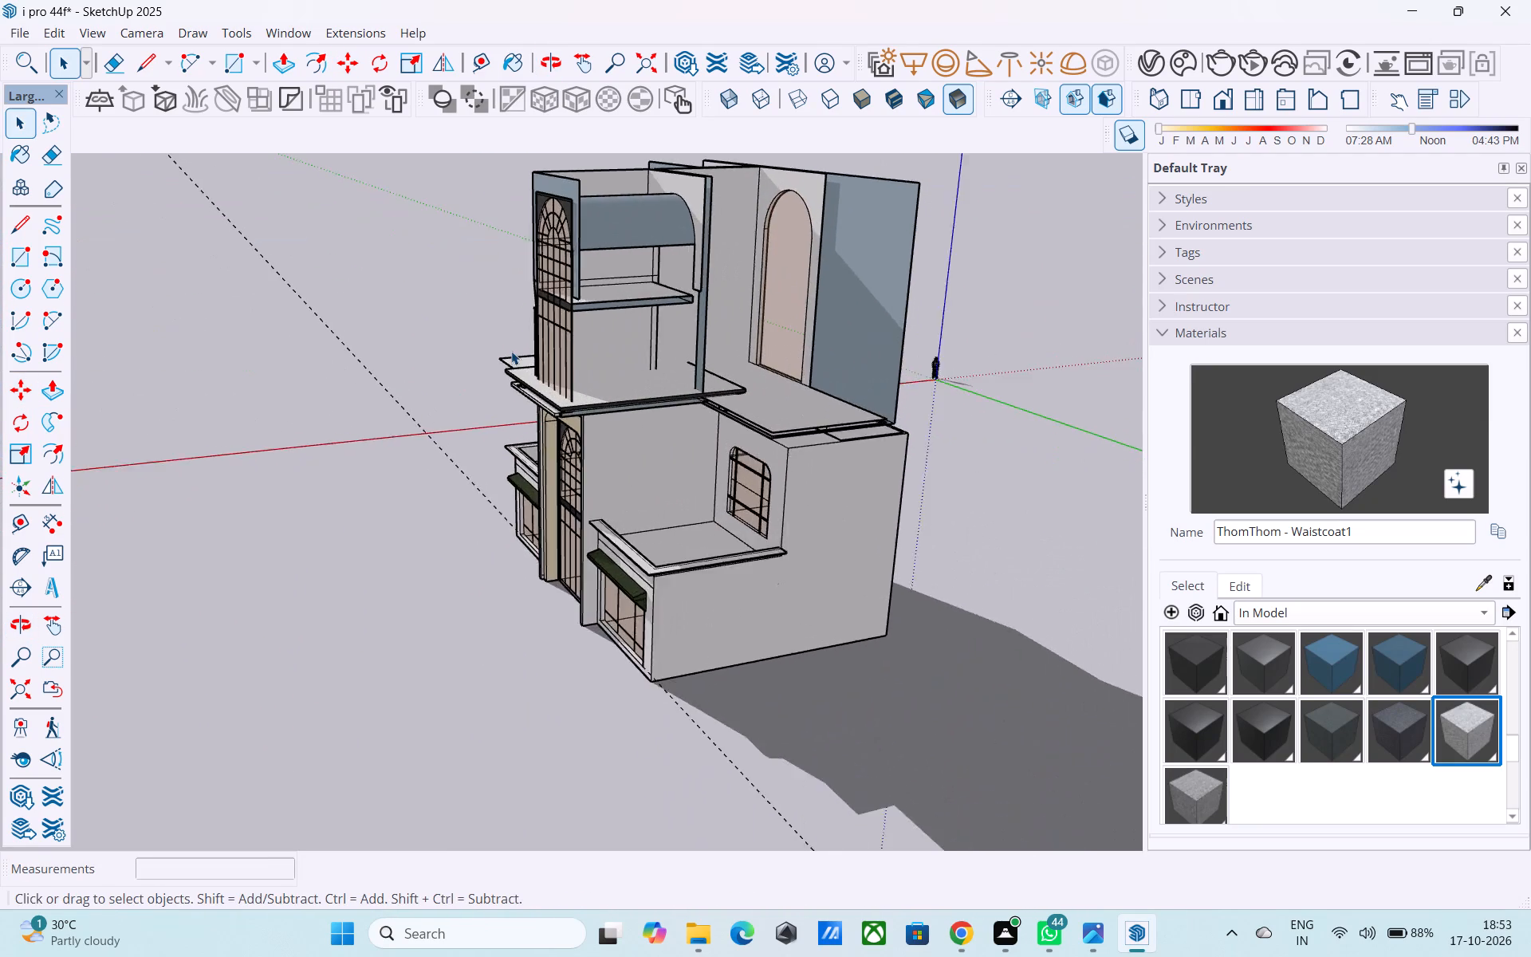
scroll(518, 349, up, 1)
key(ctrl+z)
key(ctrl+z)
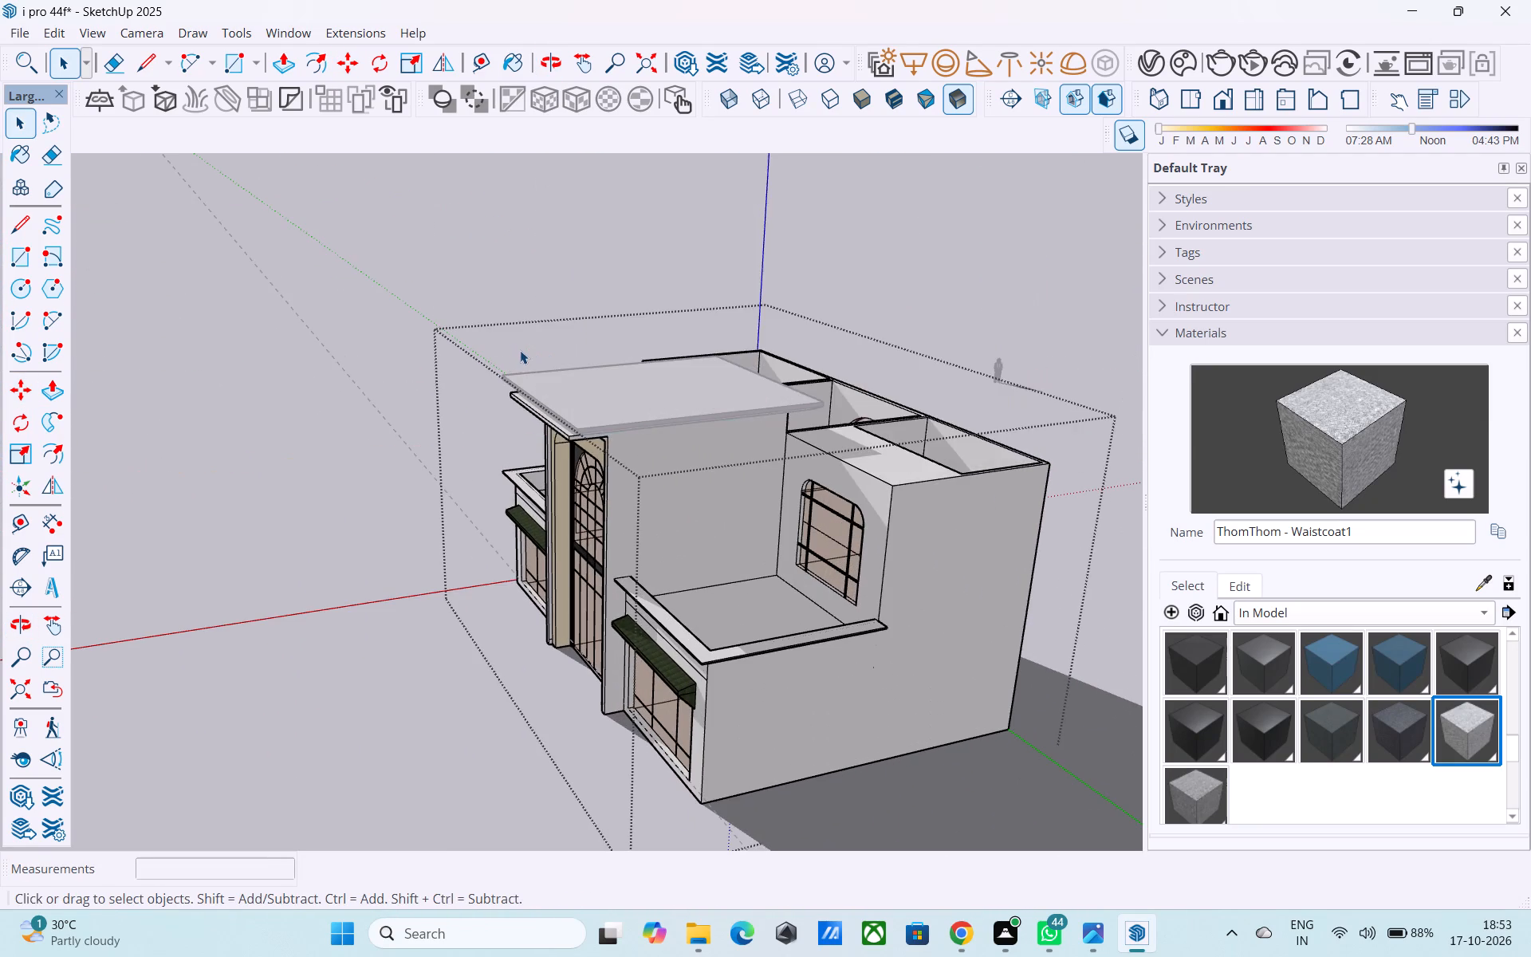
Save the model with the facade brought back into view.
scroll(521, 353, down, 2)
middle_drag(526, 363, 977, 356)
scroll(718, 506, up, 4)
middle_drag(679, 518, 687, 471)
key(ctrl+s)
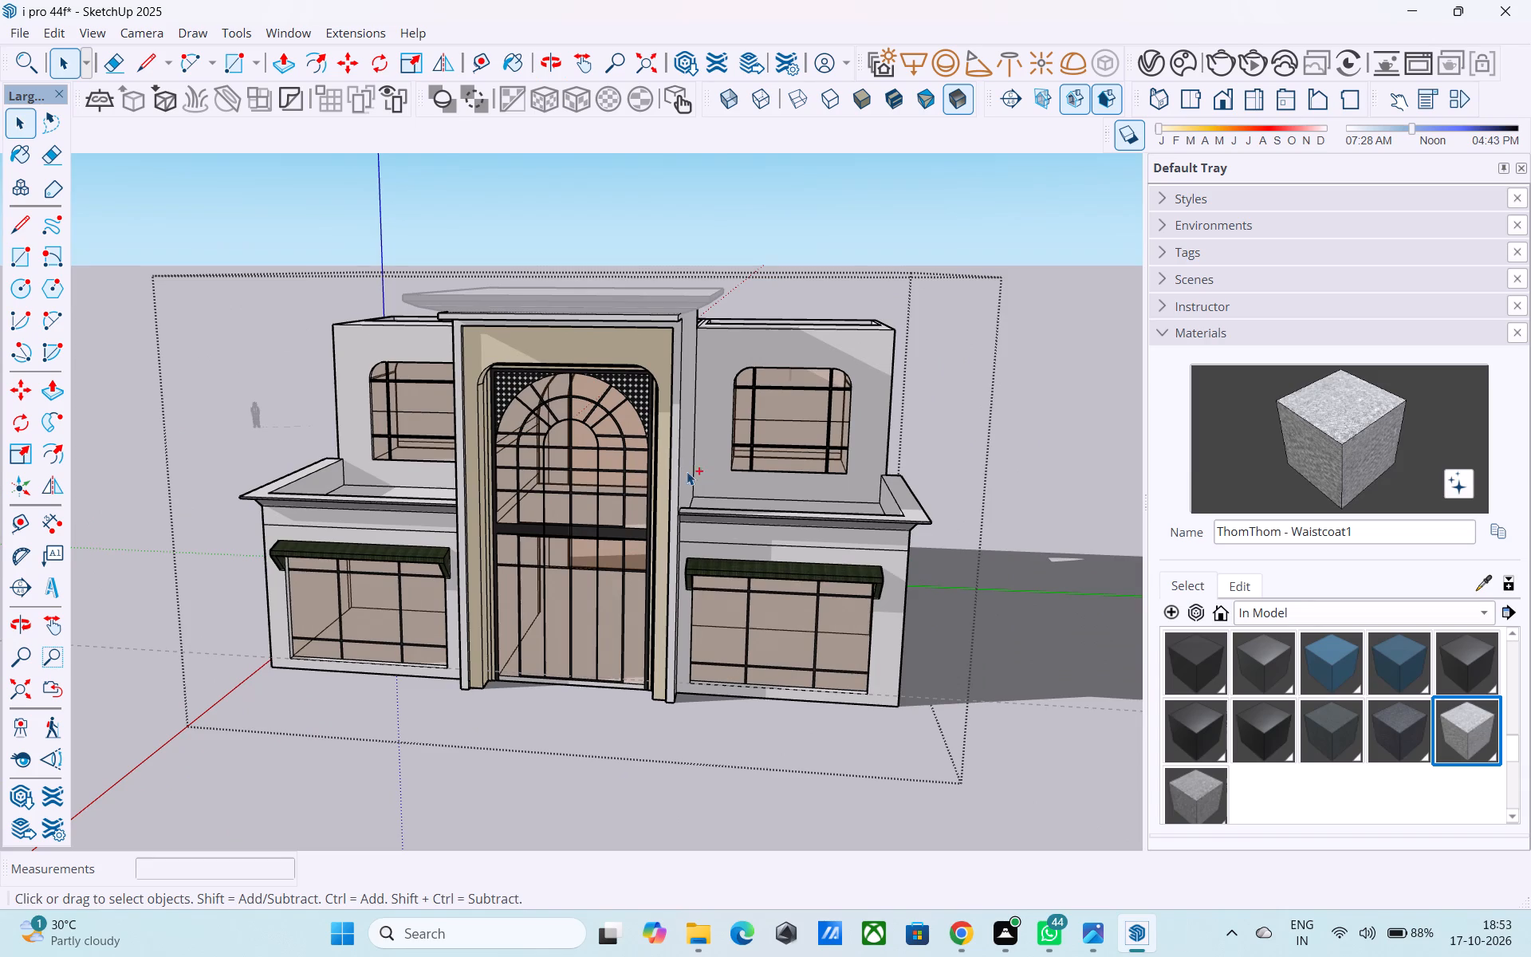
Inspect the arched window, the left terrace and the upper wing's roof edges up close, and finish editing the building group.
middle_drag(666, 481, 676, 423)
scroll(651, 431, up, 4)
middle_drag(608, 488, 662, 465)
scroll(662, 465, up, 3)
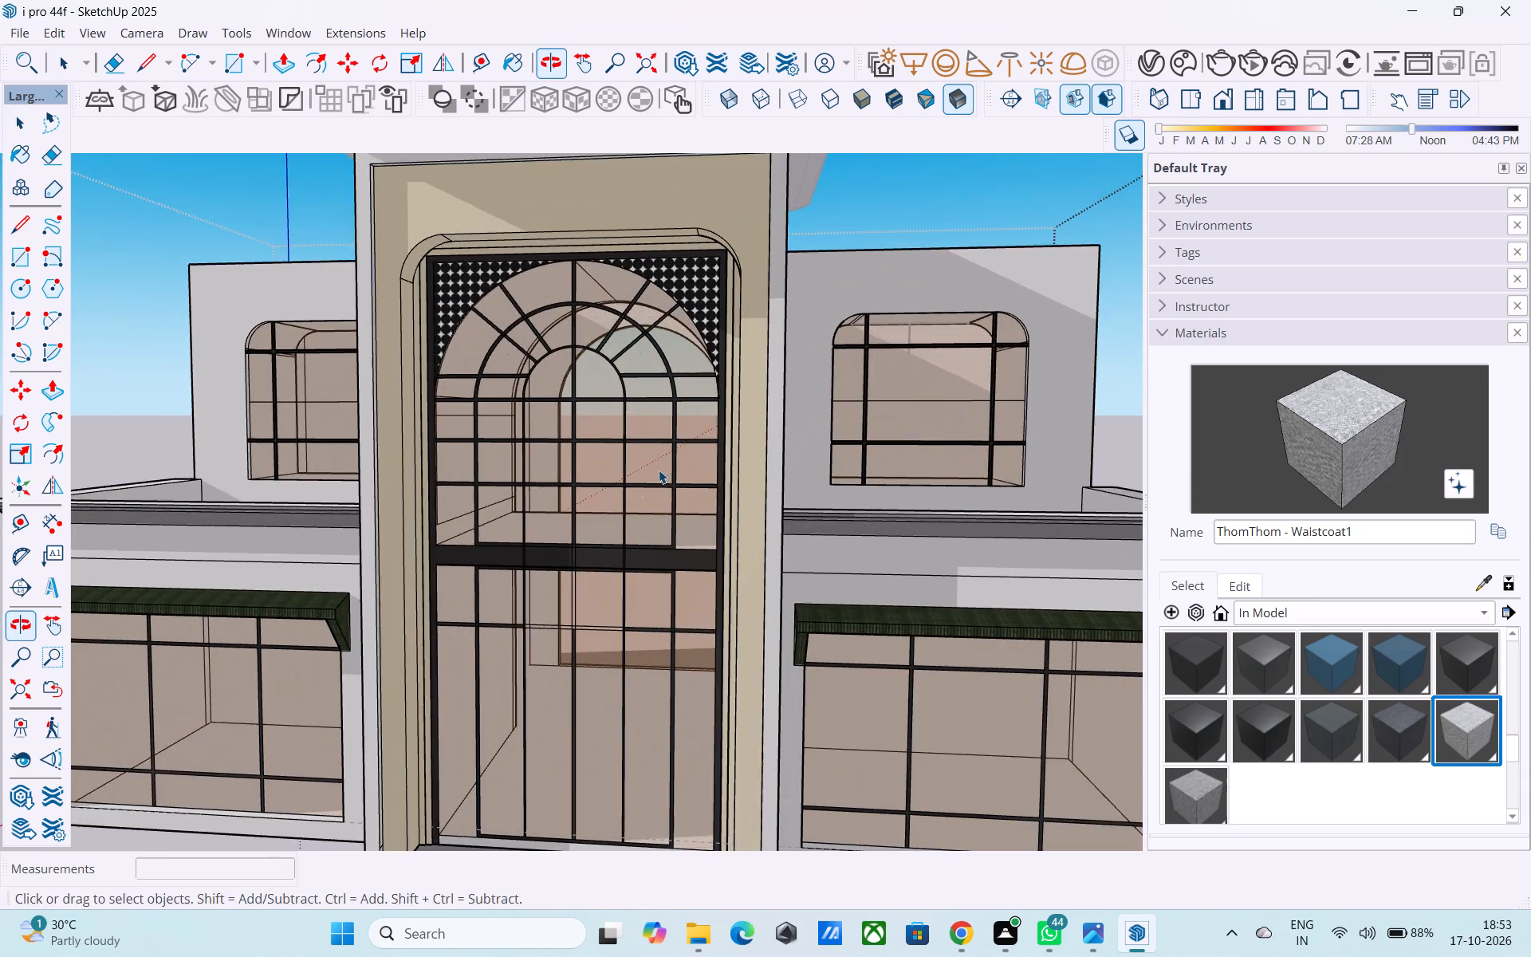
scroll(659, 470, up, 1)
middle_drag(641, 496, 726, 558)
scroll(685, 583, down, 2)
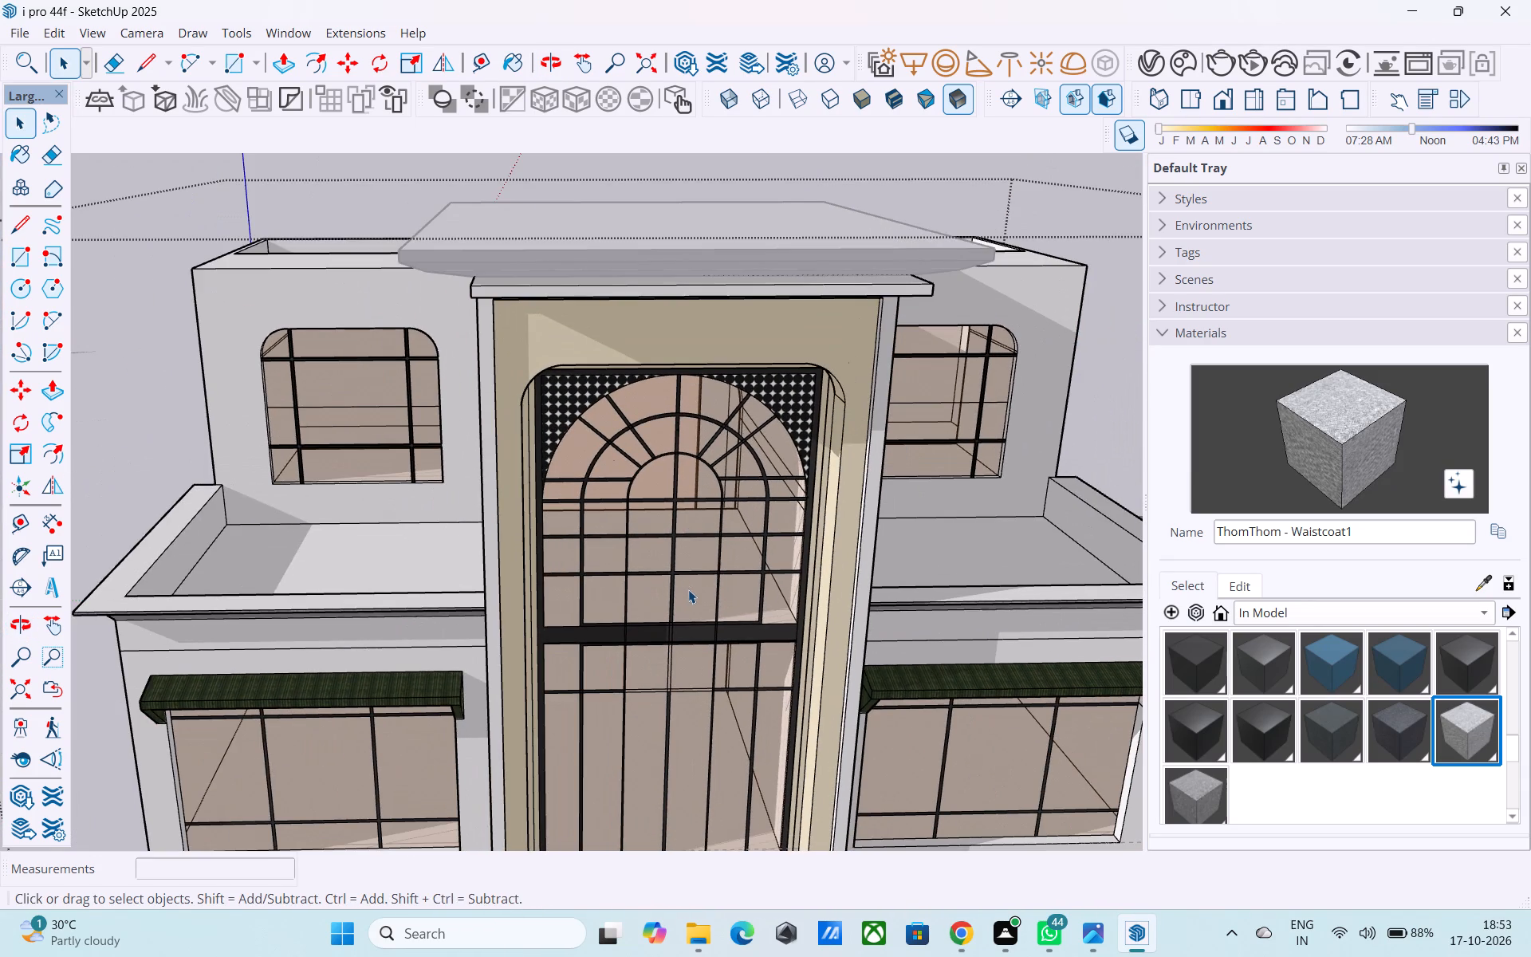
middle_drag(684, 587, 648, 534)
scroll(649, 531, up, 2)
scroll(649, 531, down, 3)
middle_drag(649, 531, 750, 644)
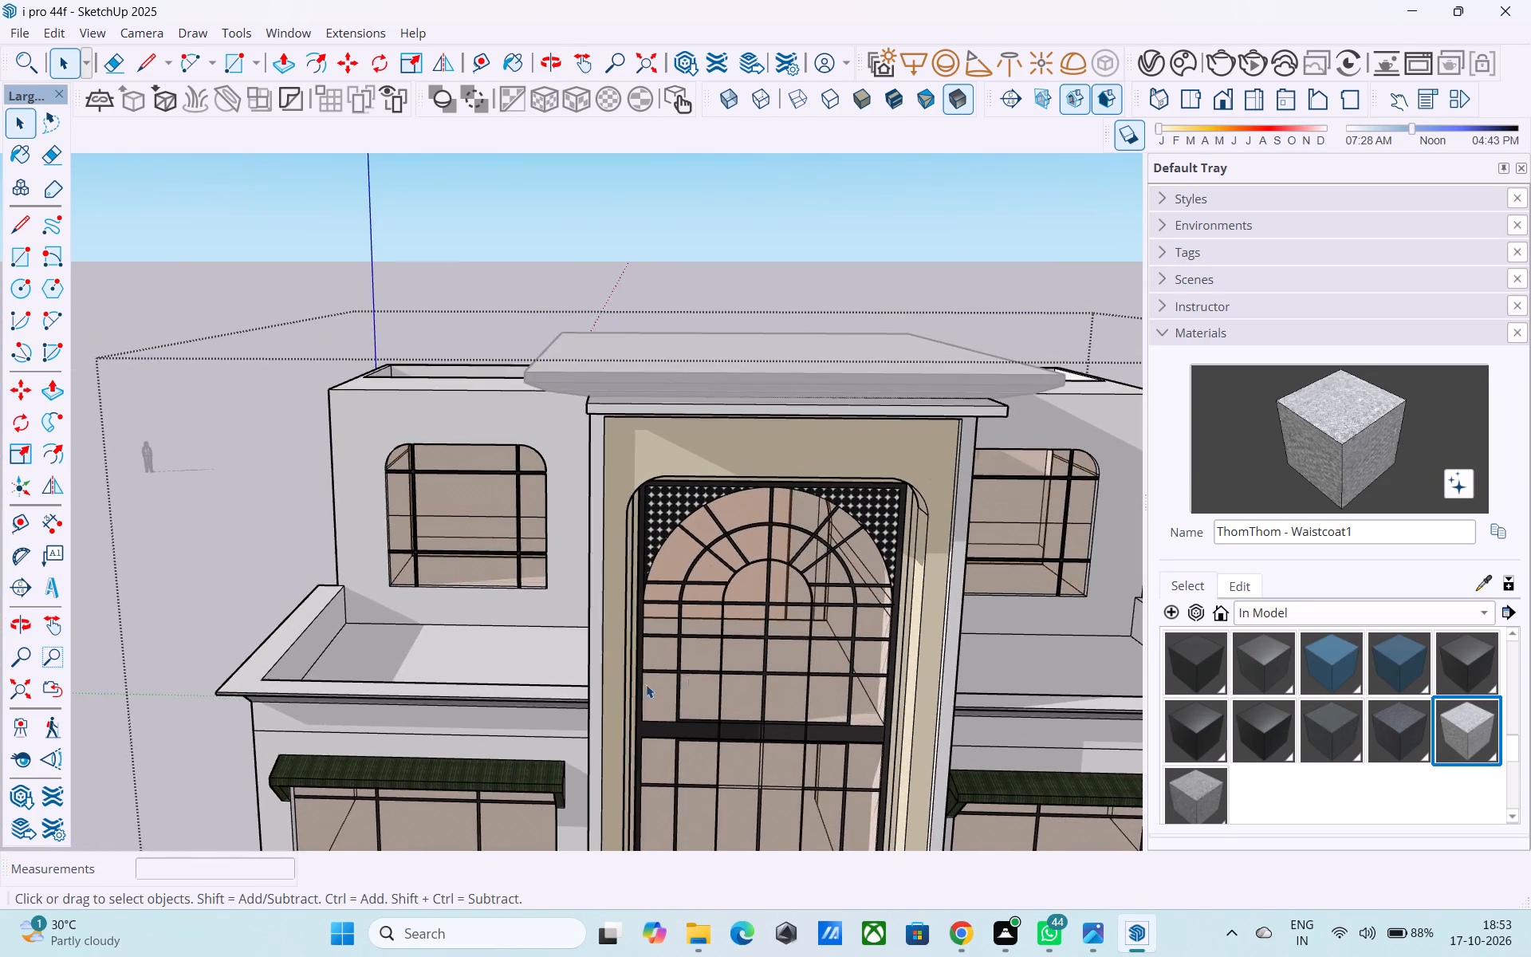
middle_drag(593, 663, 628, 737)
shift+middle_drag(524, 512, 541, 577)
middle_drag(497, 549, 563, 549)
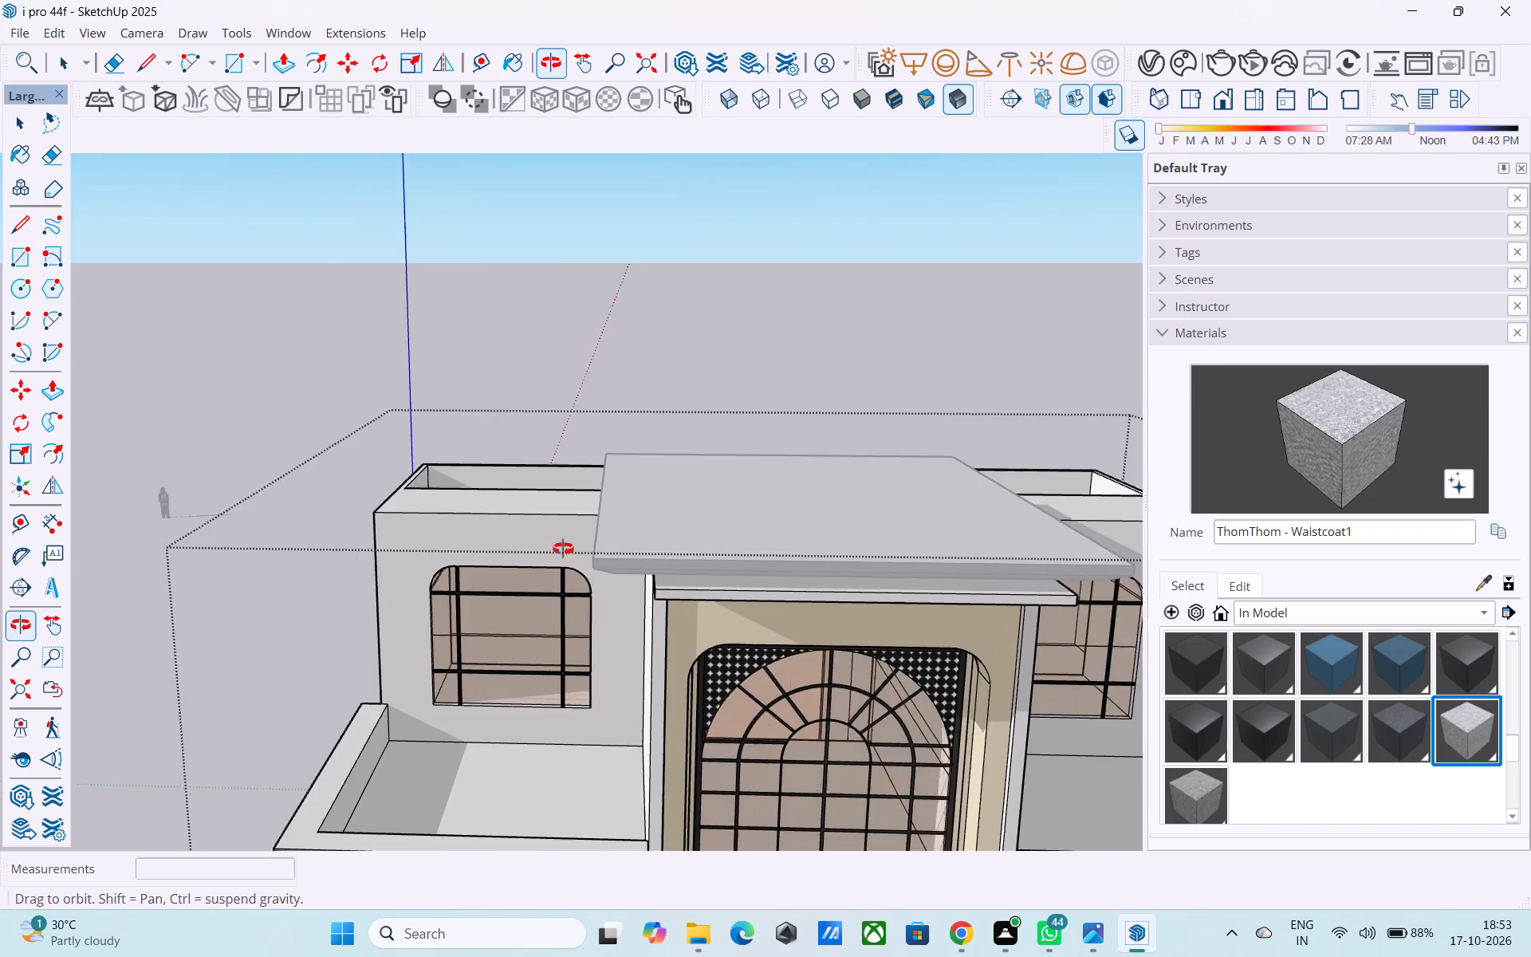
middle_drag(563, 549, 783, 534)
shift+middle_drag(494, 534, 621, 495)
shift+middle_drag(549, 513, 624, 540)
middle_drag(573, 553, 579, 566)
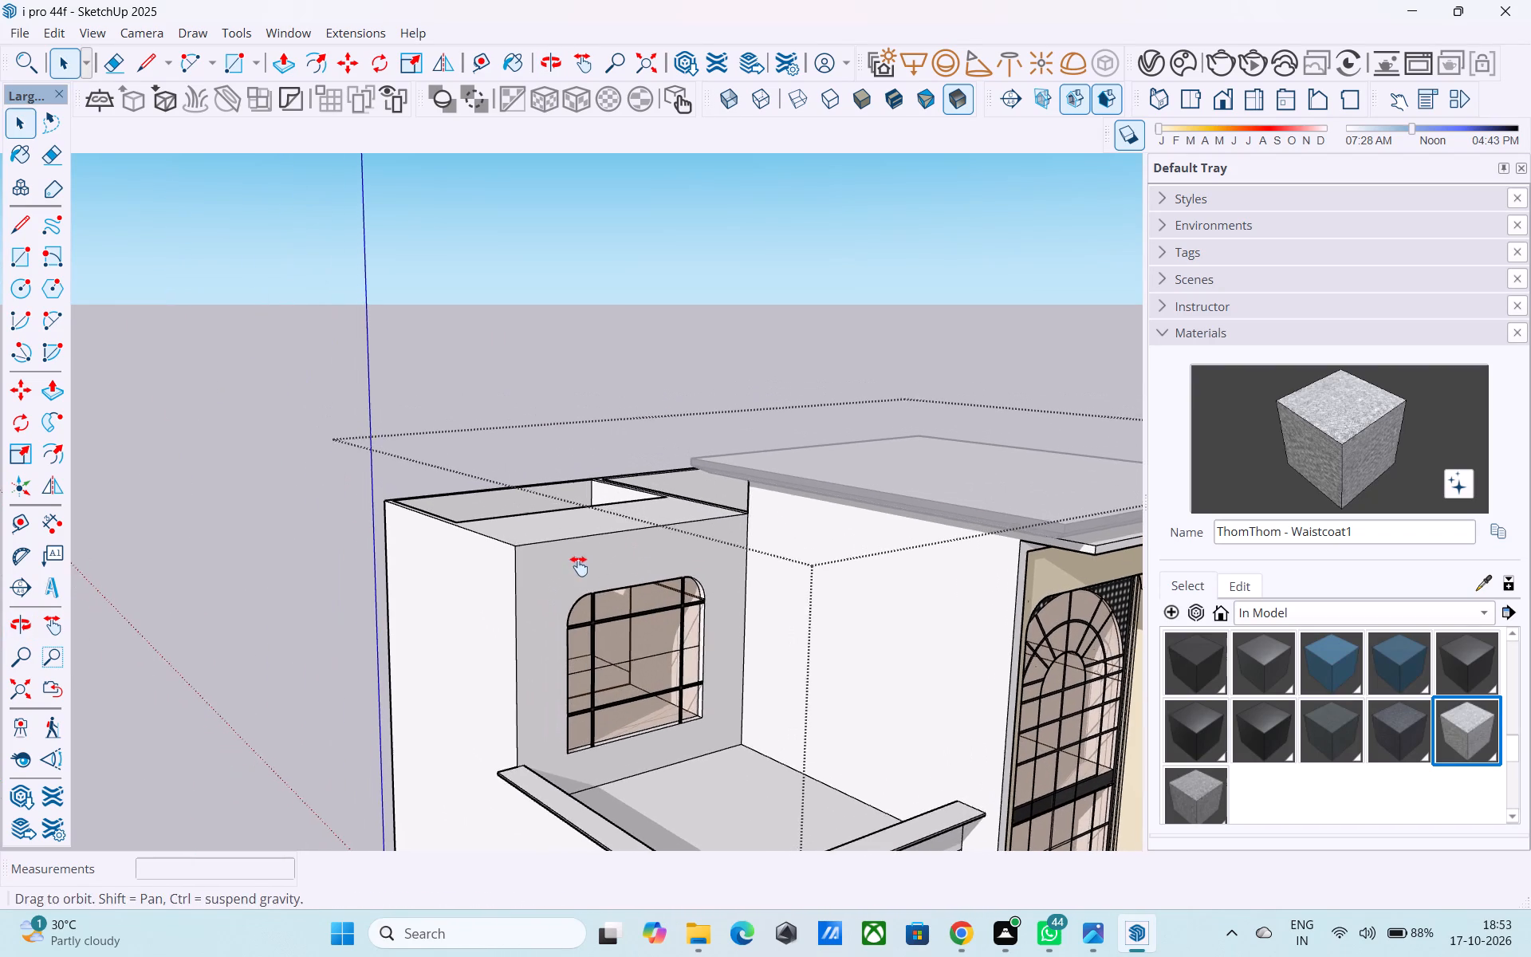
middle_drag(579, 566, 574, 564)
scroll(574, 564, up, 7)
middle_drag(518, 567, 568, 566)
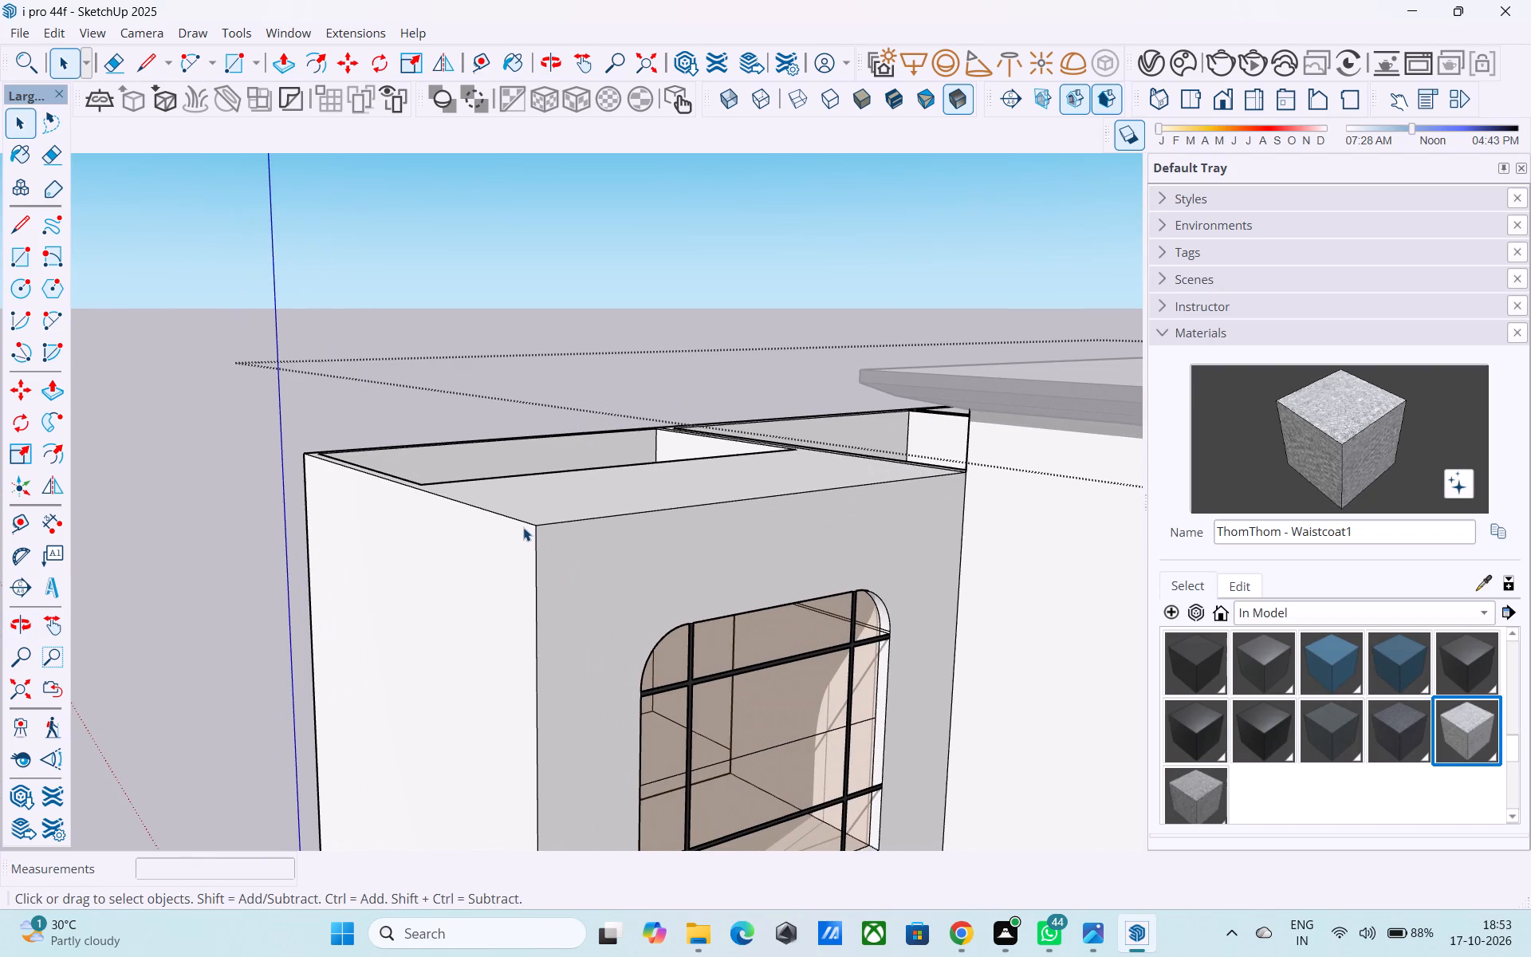
middle_drag(660, 559, 553, 522)
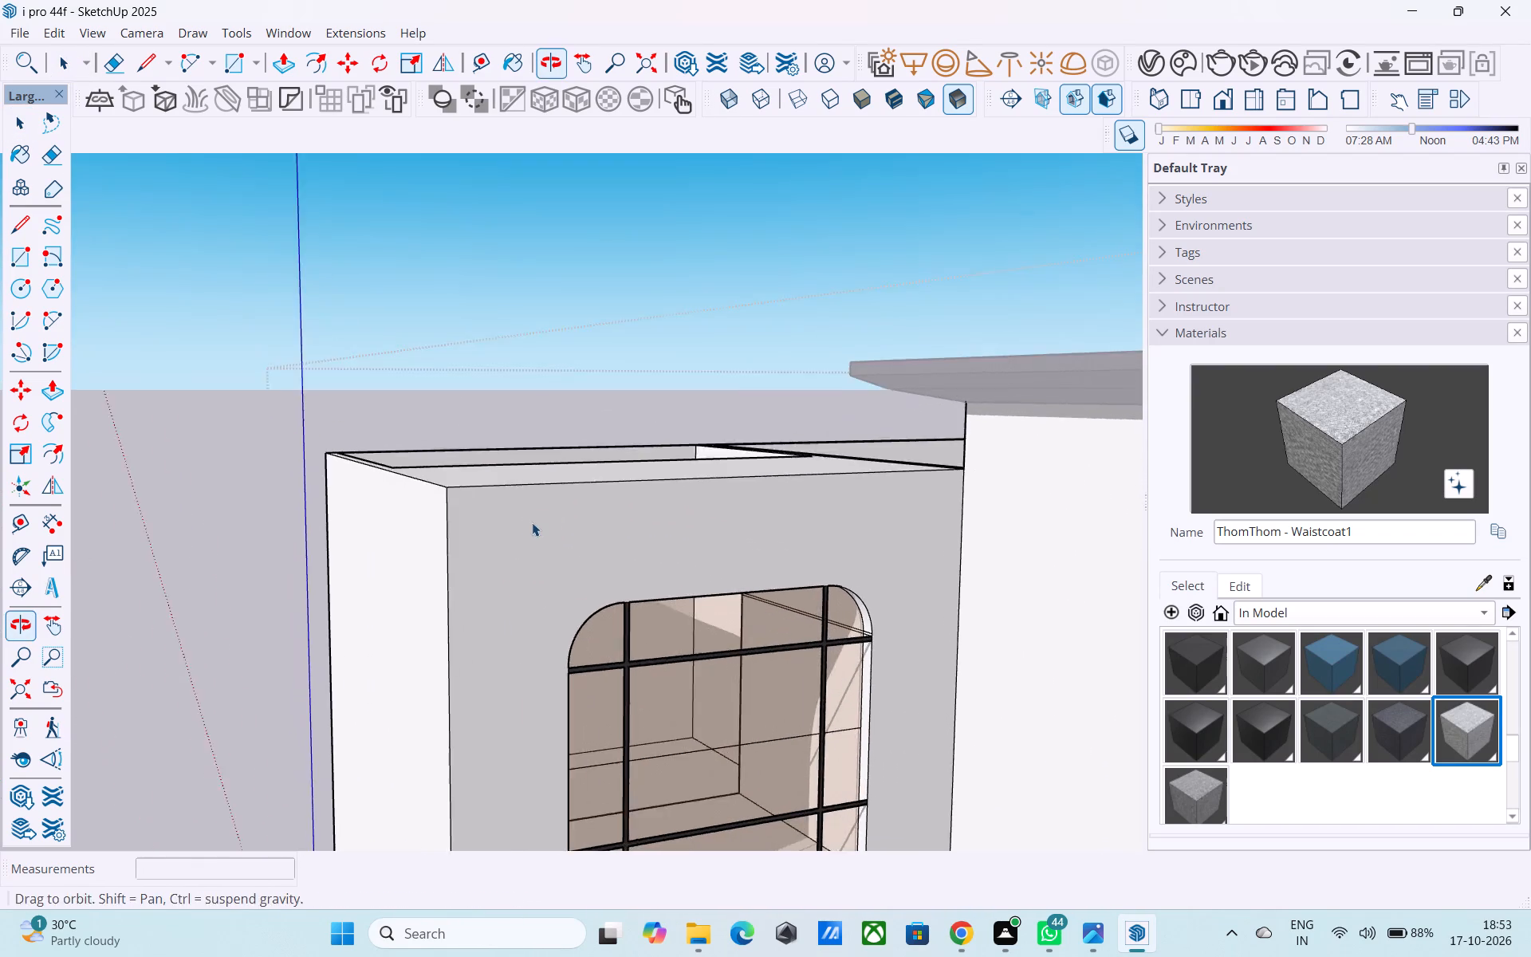
scroll(525, 520, down, 10)
middle_drag(741, 548, 400, 486)
scroll(599, 441, up, 4)
scroll(599, 440, down, 3)
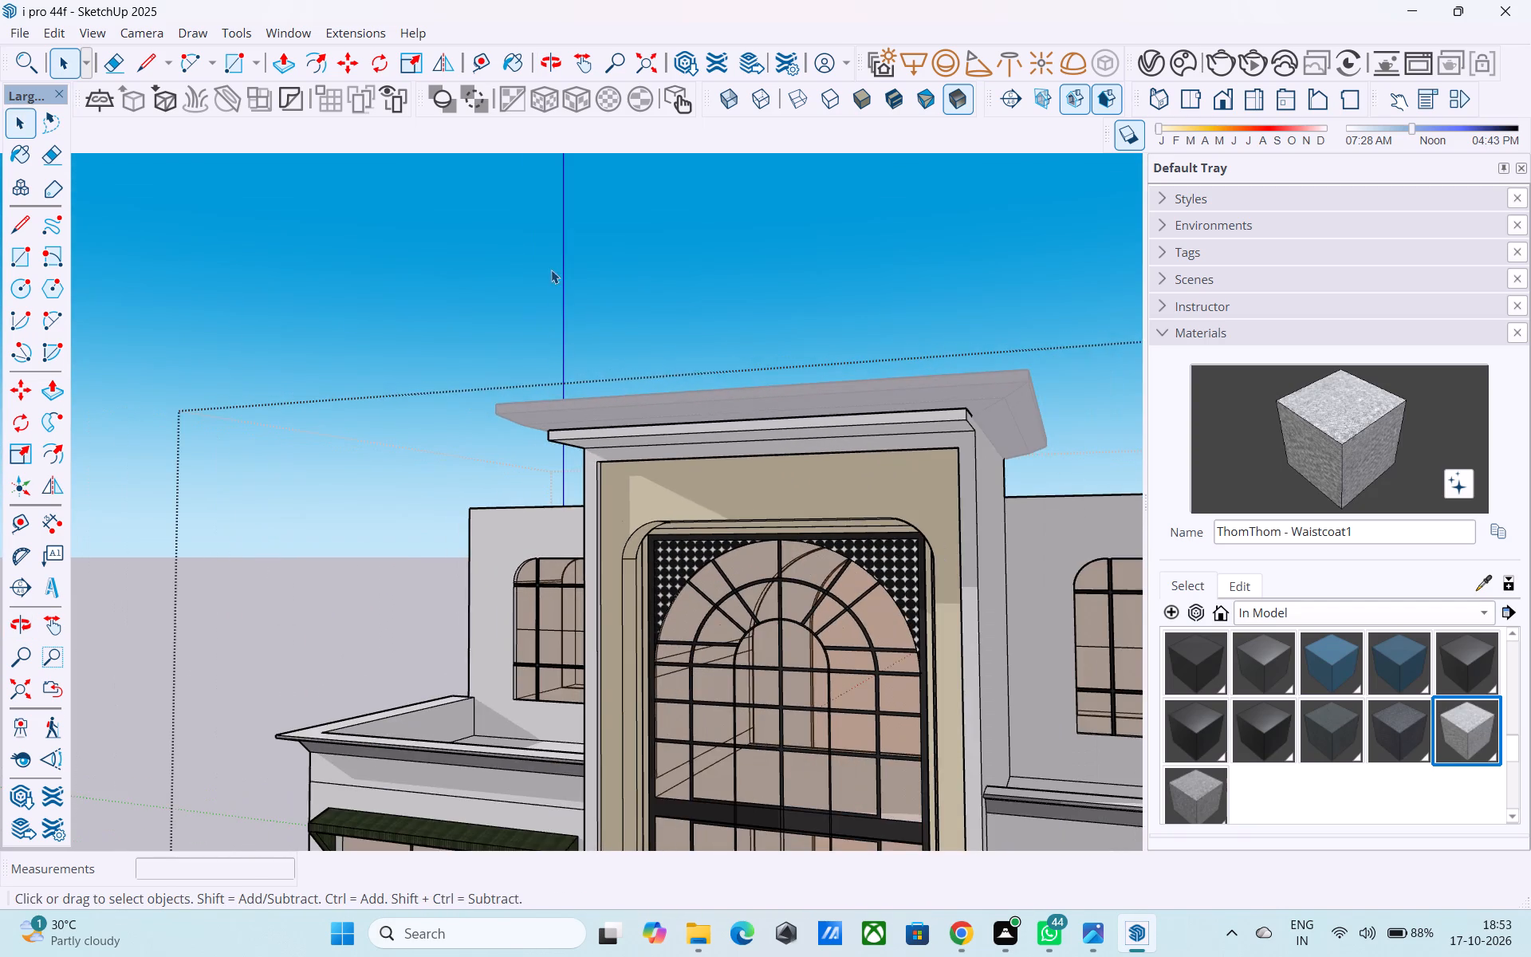
click(551, 270)
Review the tower's roof cornice, arched window and whole facade from low frontal and slightly angled viewpoints.
scroll(564, 329, down, 4)
middle_drag(580, 381, 815, 354)
scroll(632, 392, up, 7)
middle_drag(600, 405, 518, 417)
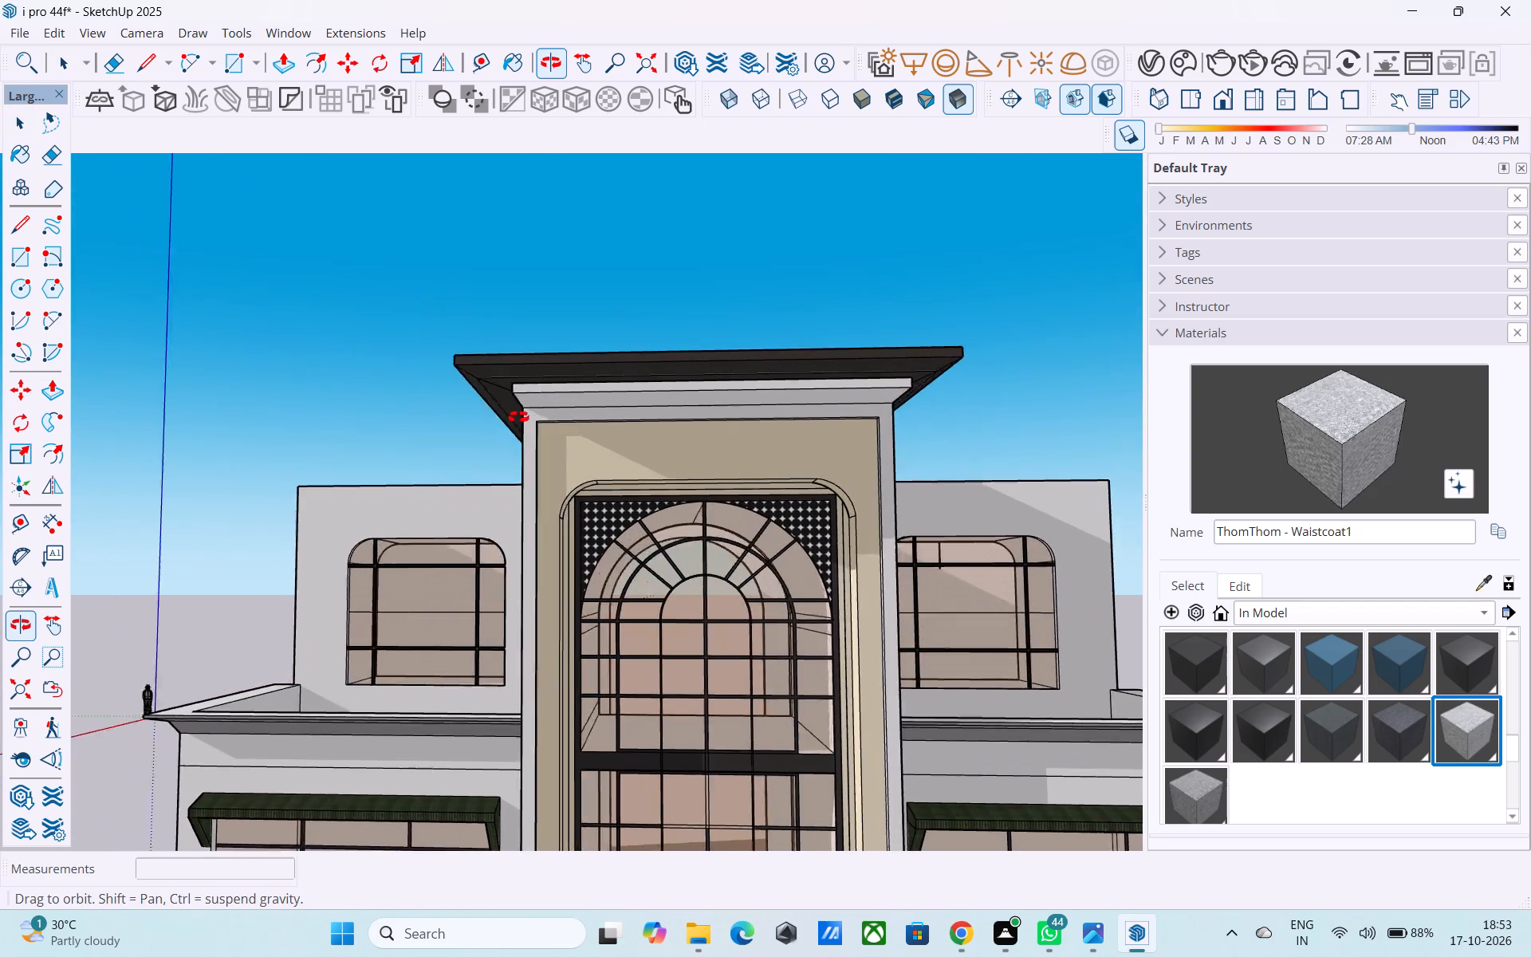
middle_drag(518, 417, 462, 422)
scroll(562, 506, up, 3)
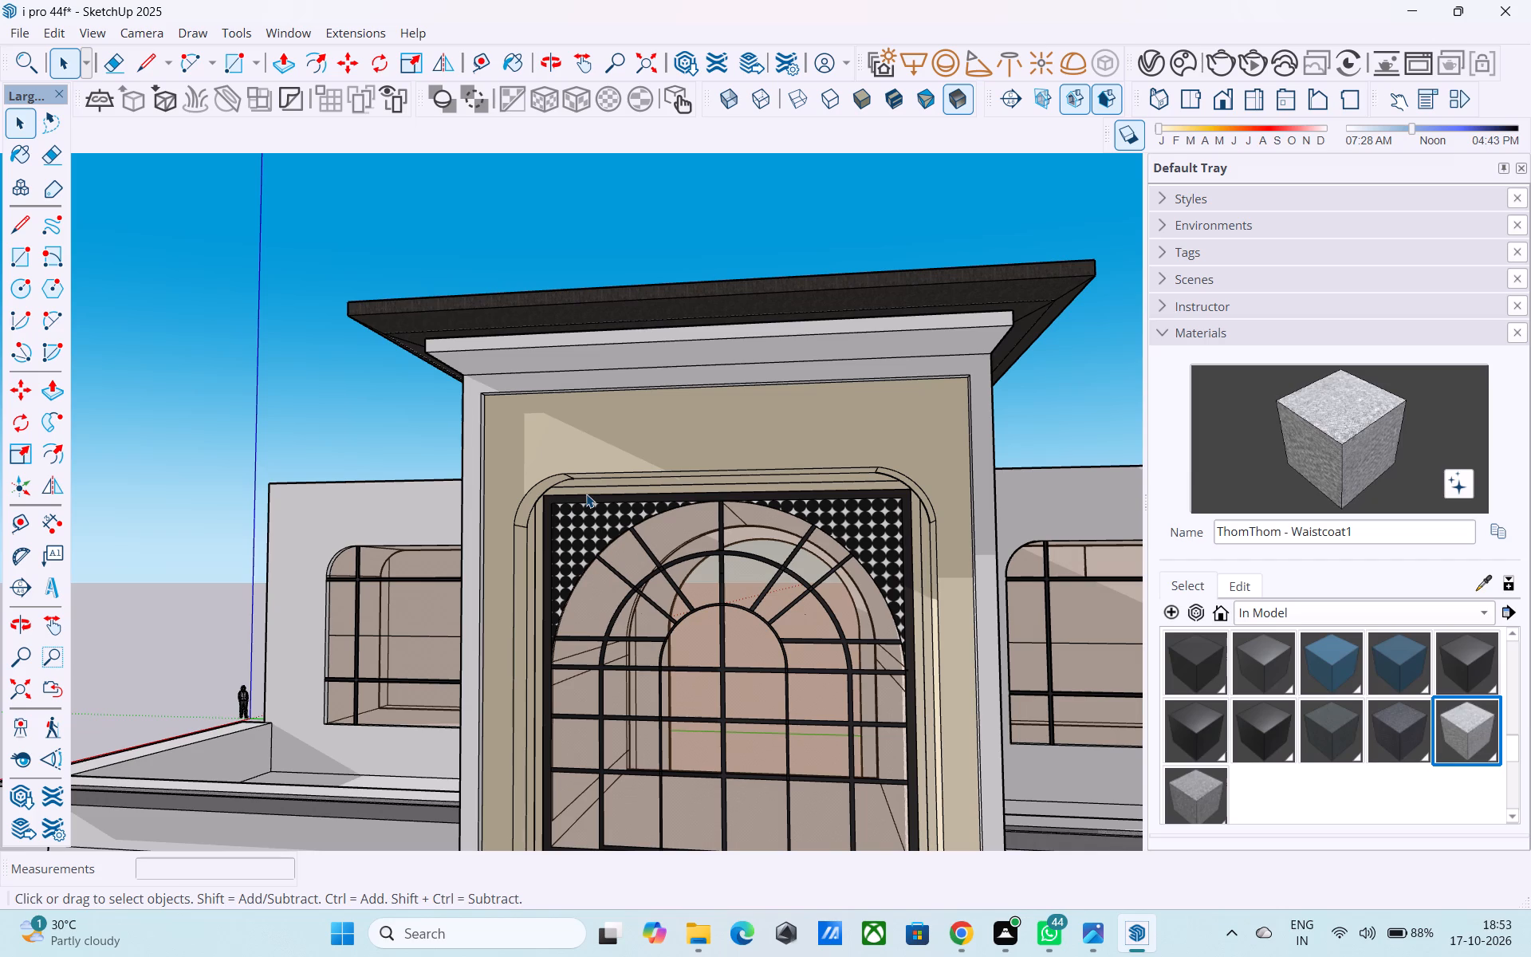
middle_drag(586, 493, 655, 480)
scroll(652, 473, down, 10)
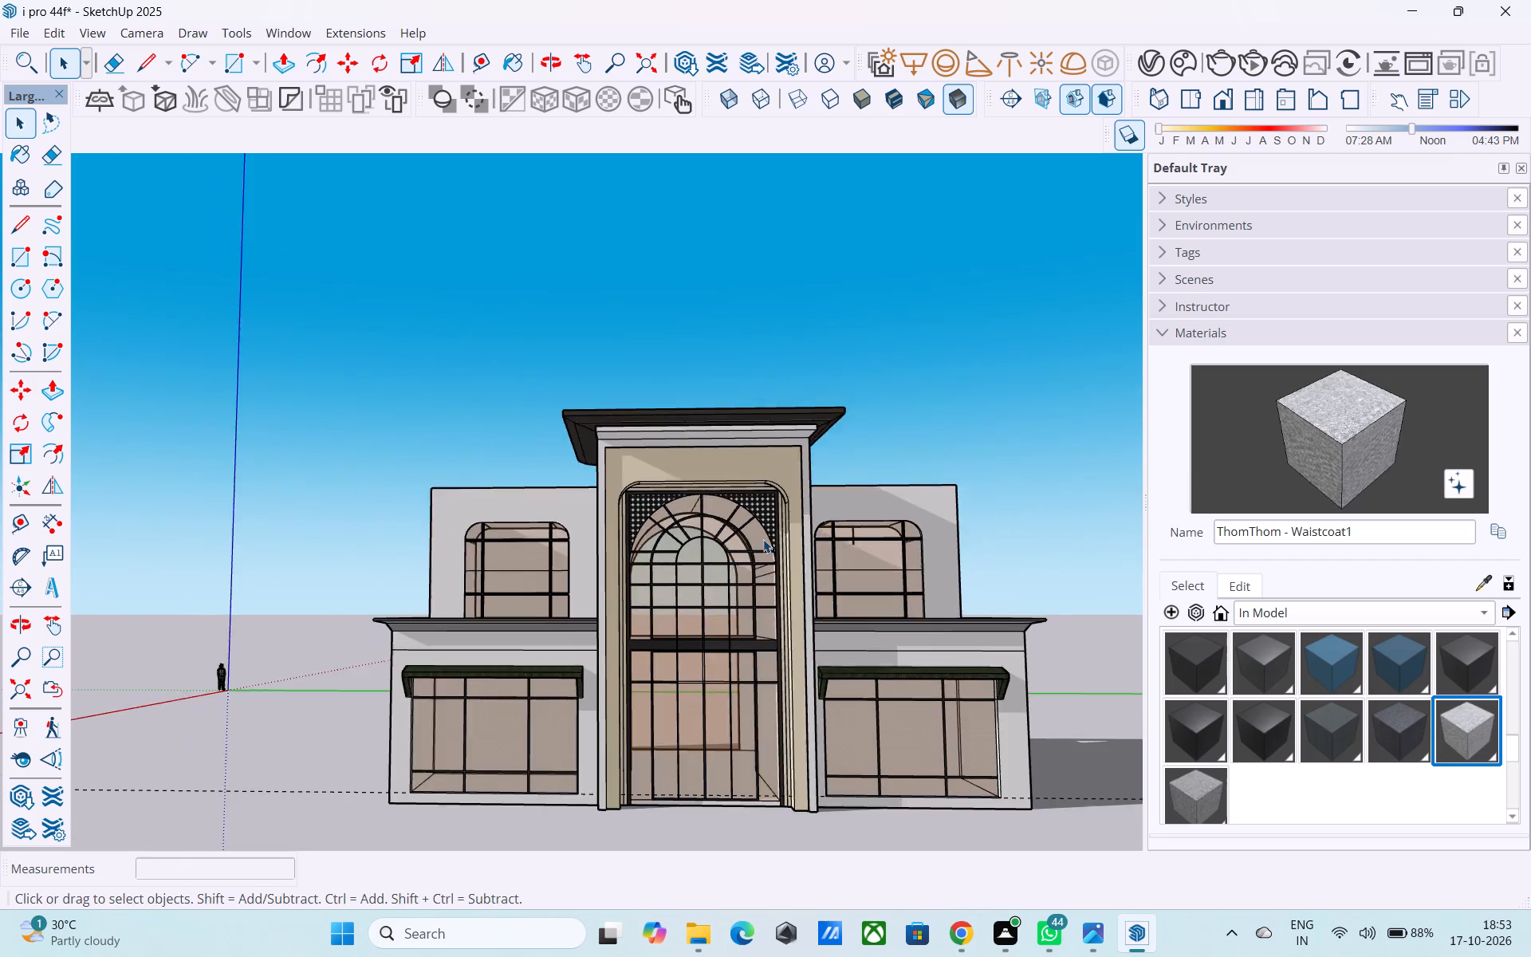
middle_drag(769, 539, 763, 561)
scroll(763, 561, up, 8)
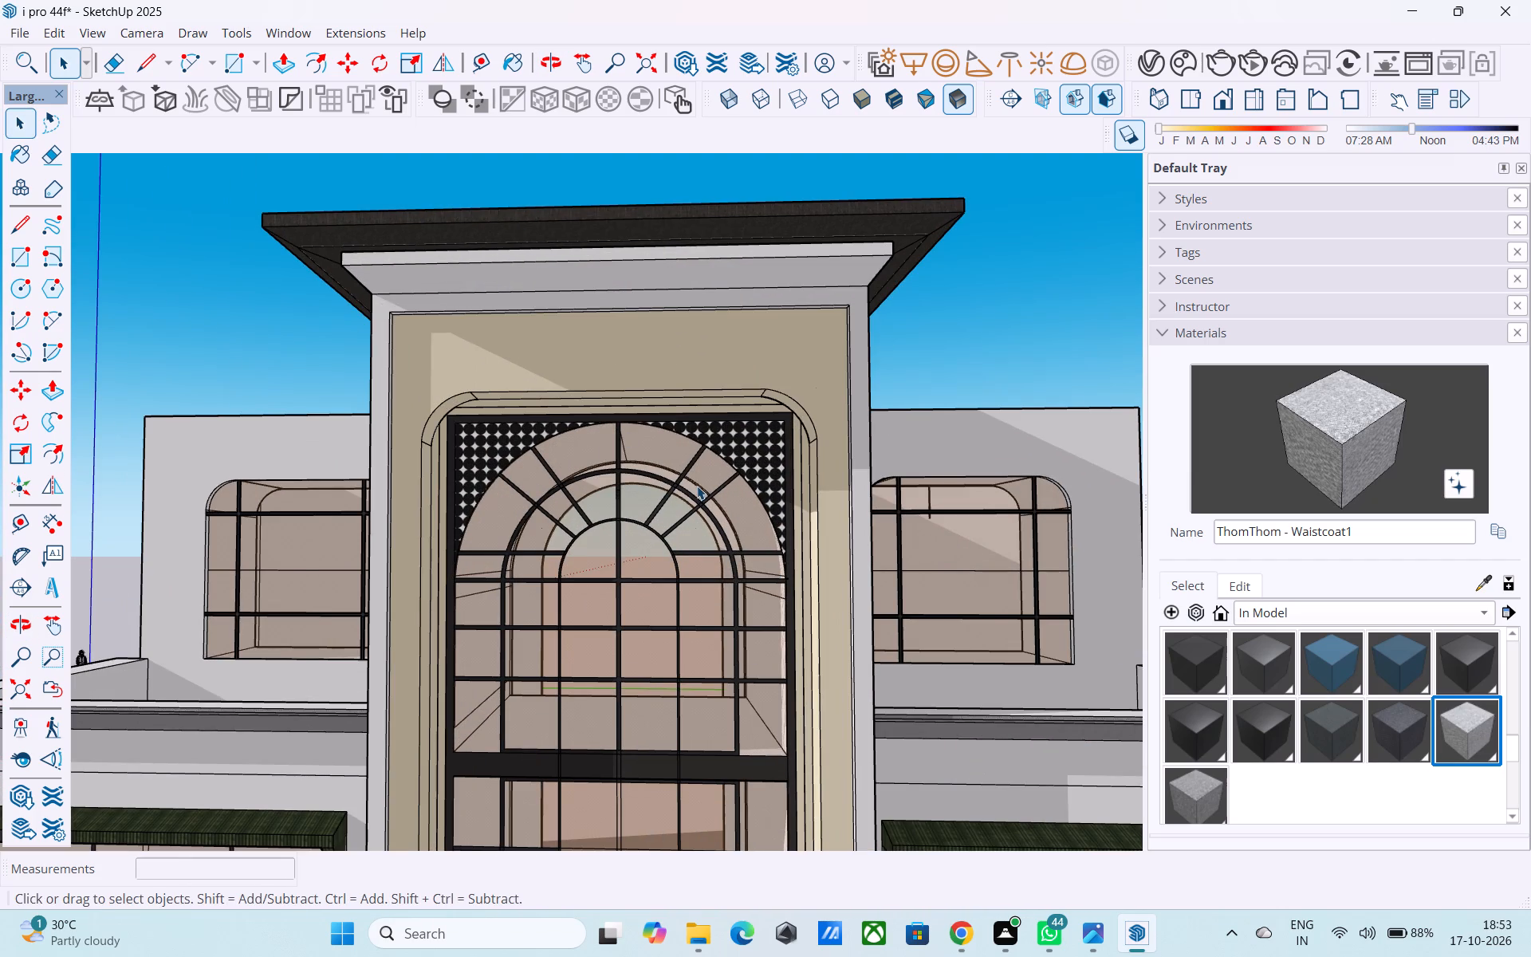
scroll(697, 486, down, 10)
middle_drag(699, 518, 648, 467)
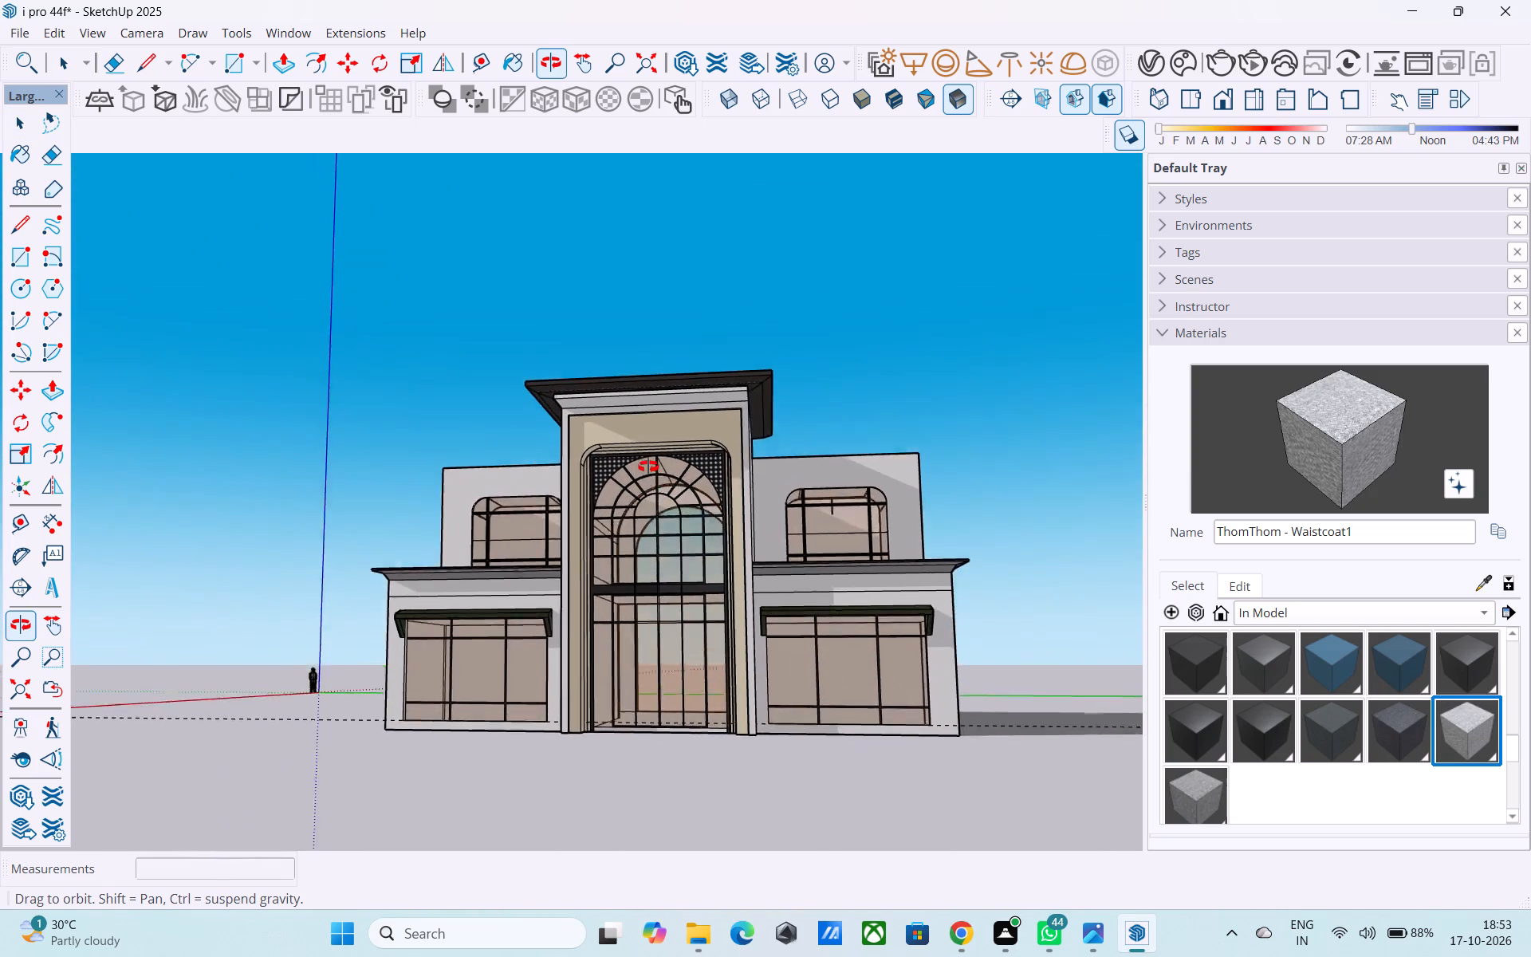
Save the model after checking the facade from the front and from an angled side view.
middle_drag(648, 467, 699, 478)
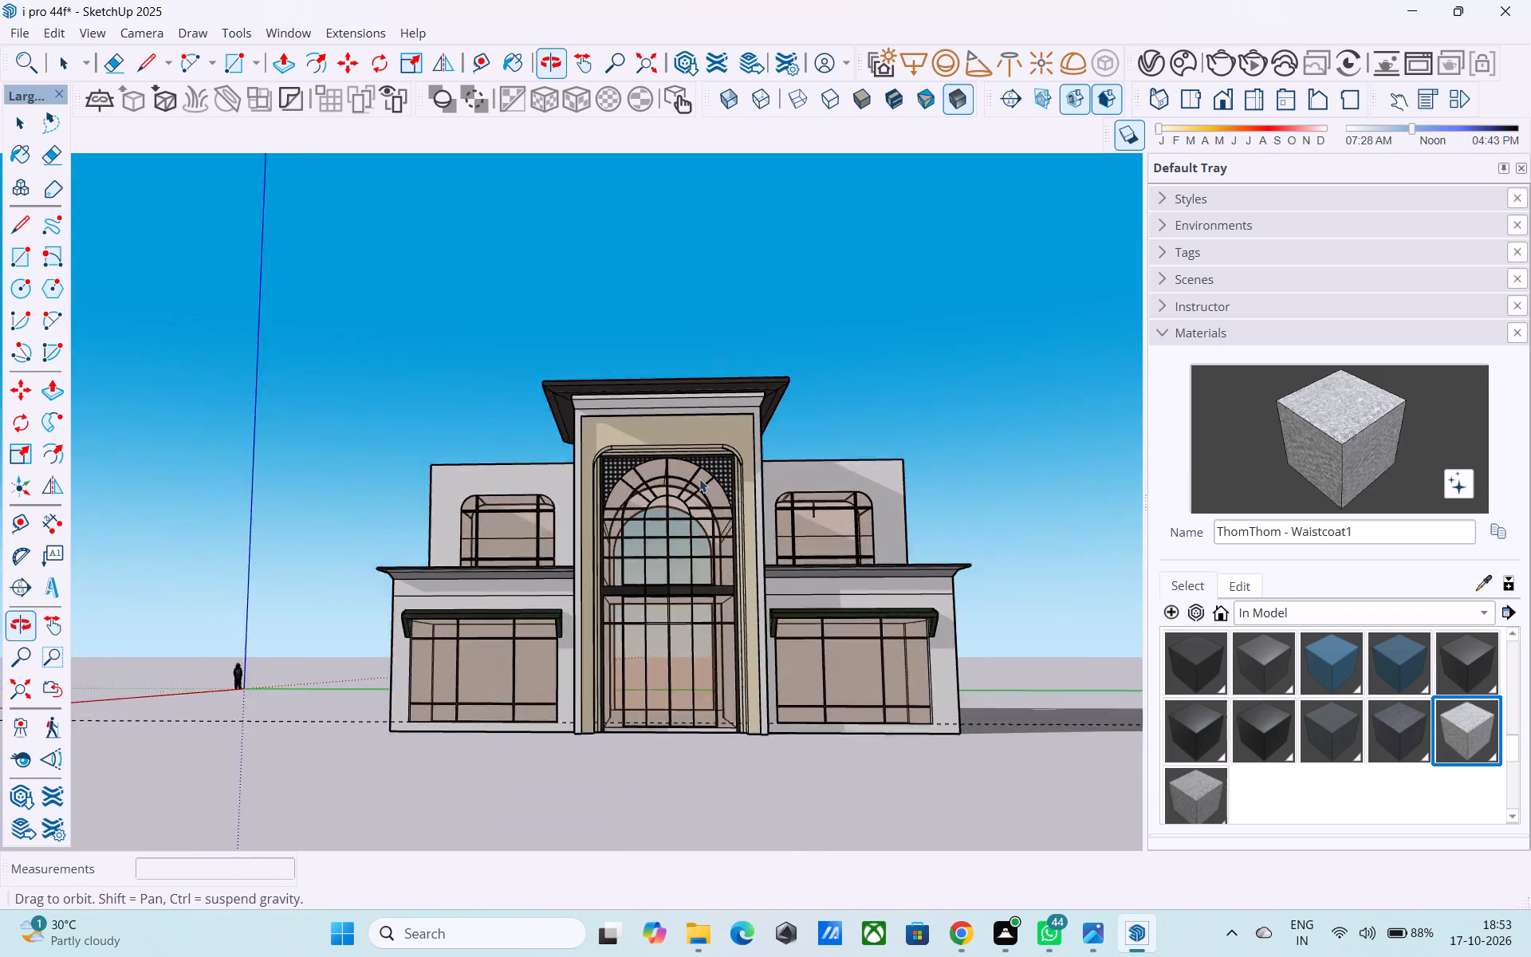
scroll(698, 478, up, 5)
scroll(506, 447, up, 7)
scroll(609, 427, down, 8)
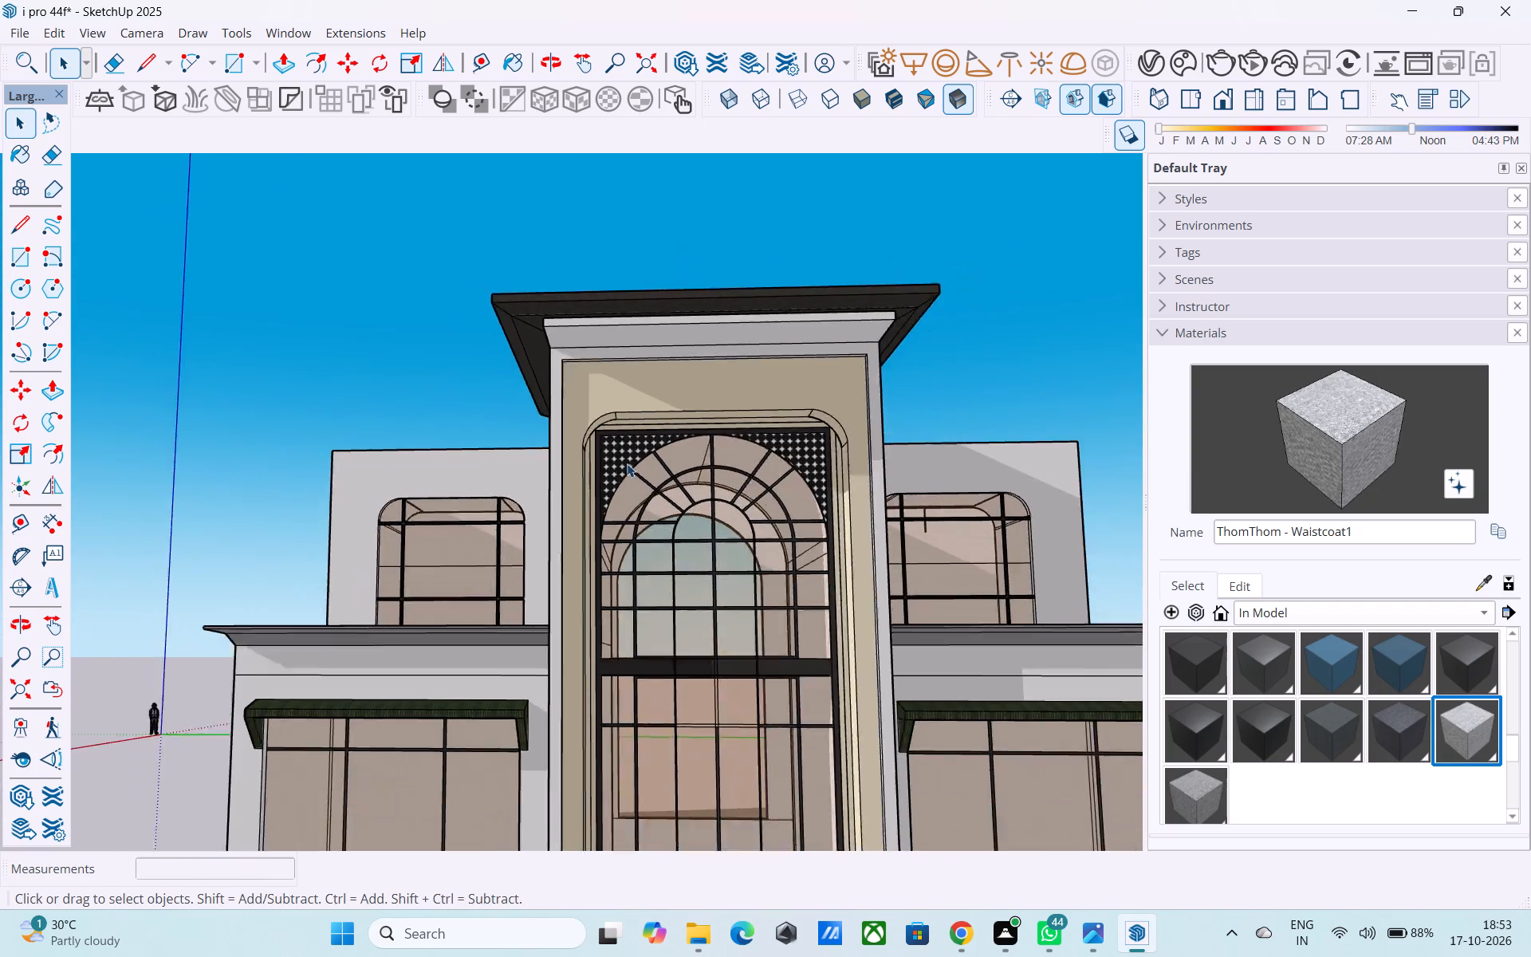
scroll(627, 463, down, 2)
middle_drag(632, 471, 836, 629)
scroll(644, 668, down, 1)
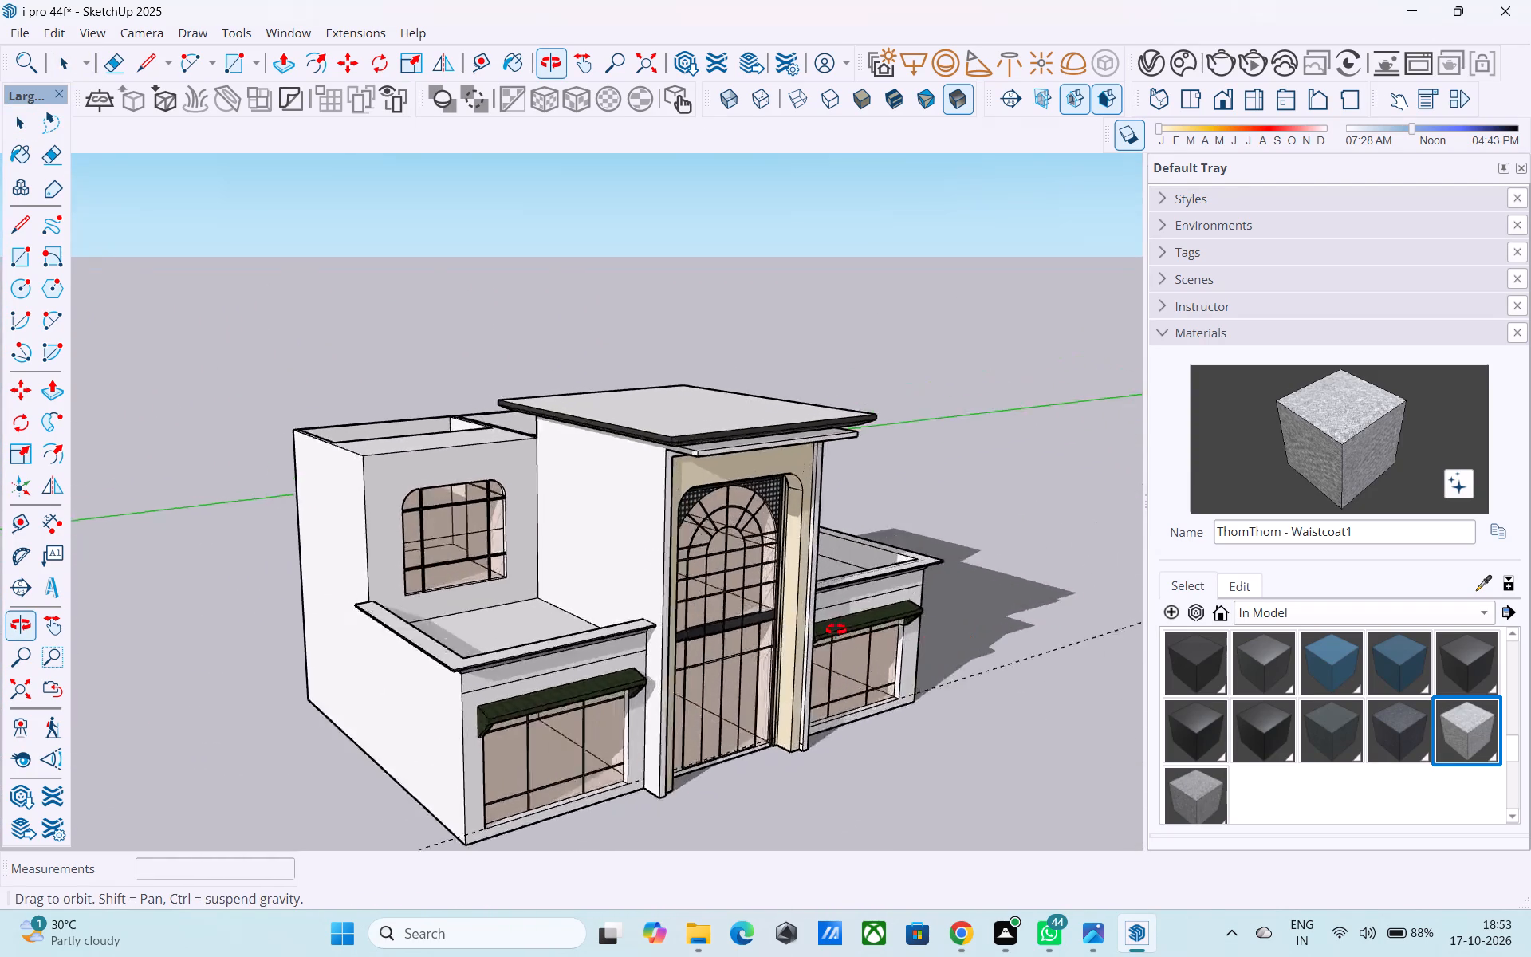
middle_drag(836, 629, 545, 609)
middle_drag(545, 606, 653, 598)
key(ctrl+s)
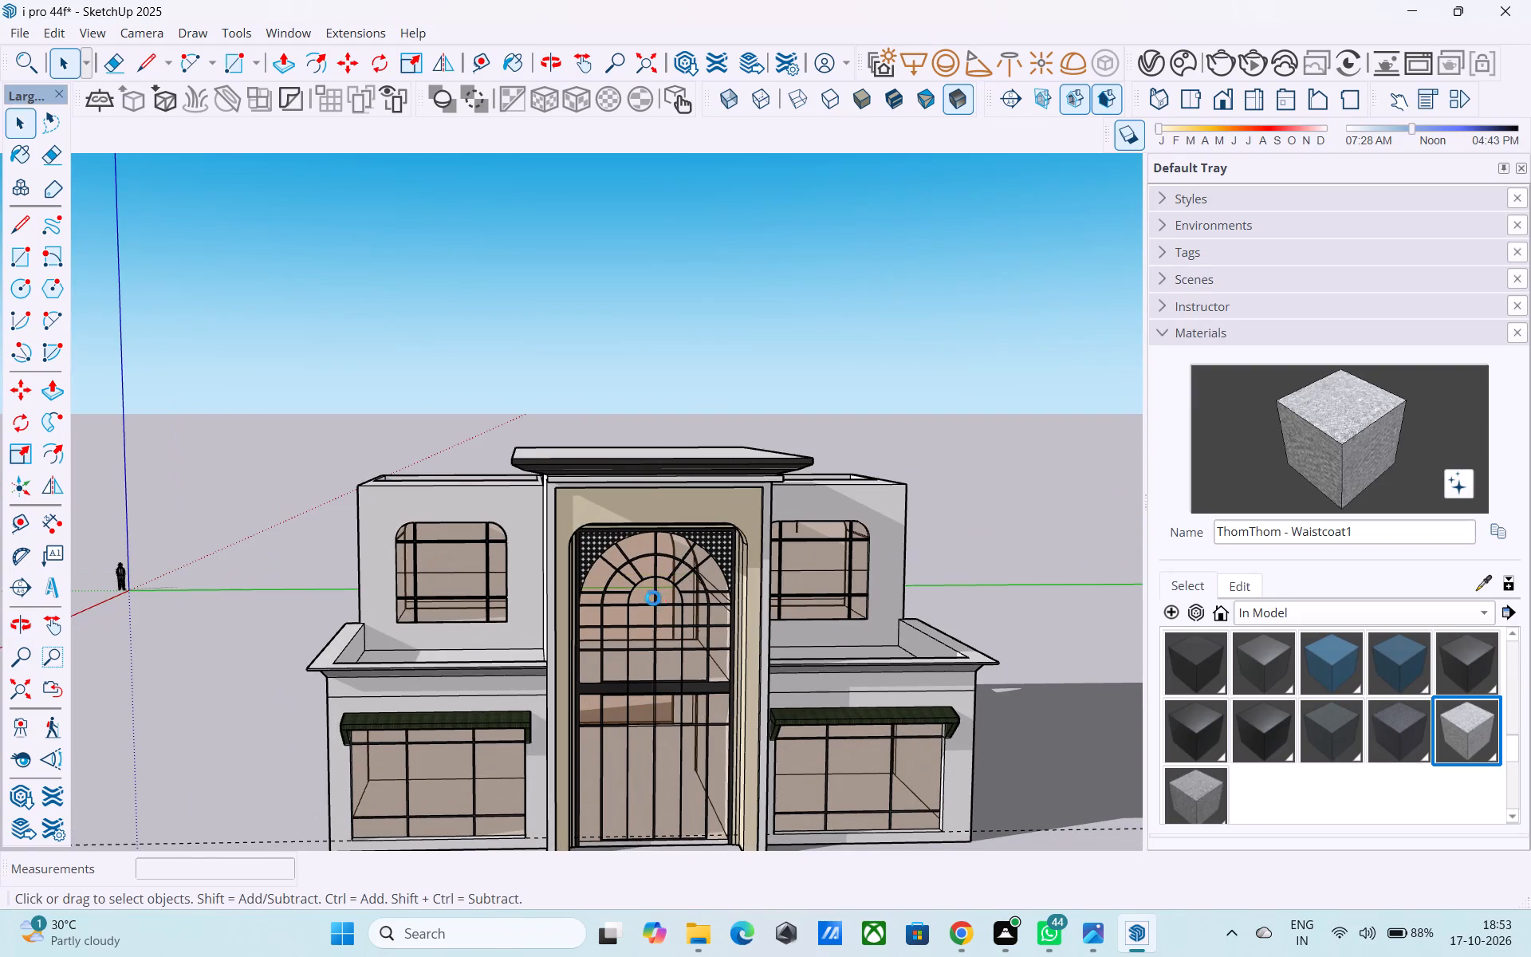
Examine the facade, the arched entrance window and the tower's roof overhang from low, frontal and raised viewpoints.
middle_drag(653, 598, 581, 542)
scroll(589, 540, up, 4)
scroll(598, 544, down, 4)
middle_drag(596, 643, 510, 478)
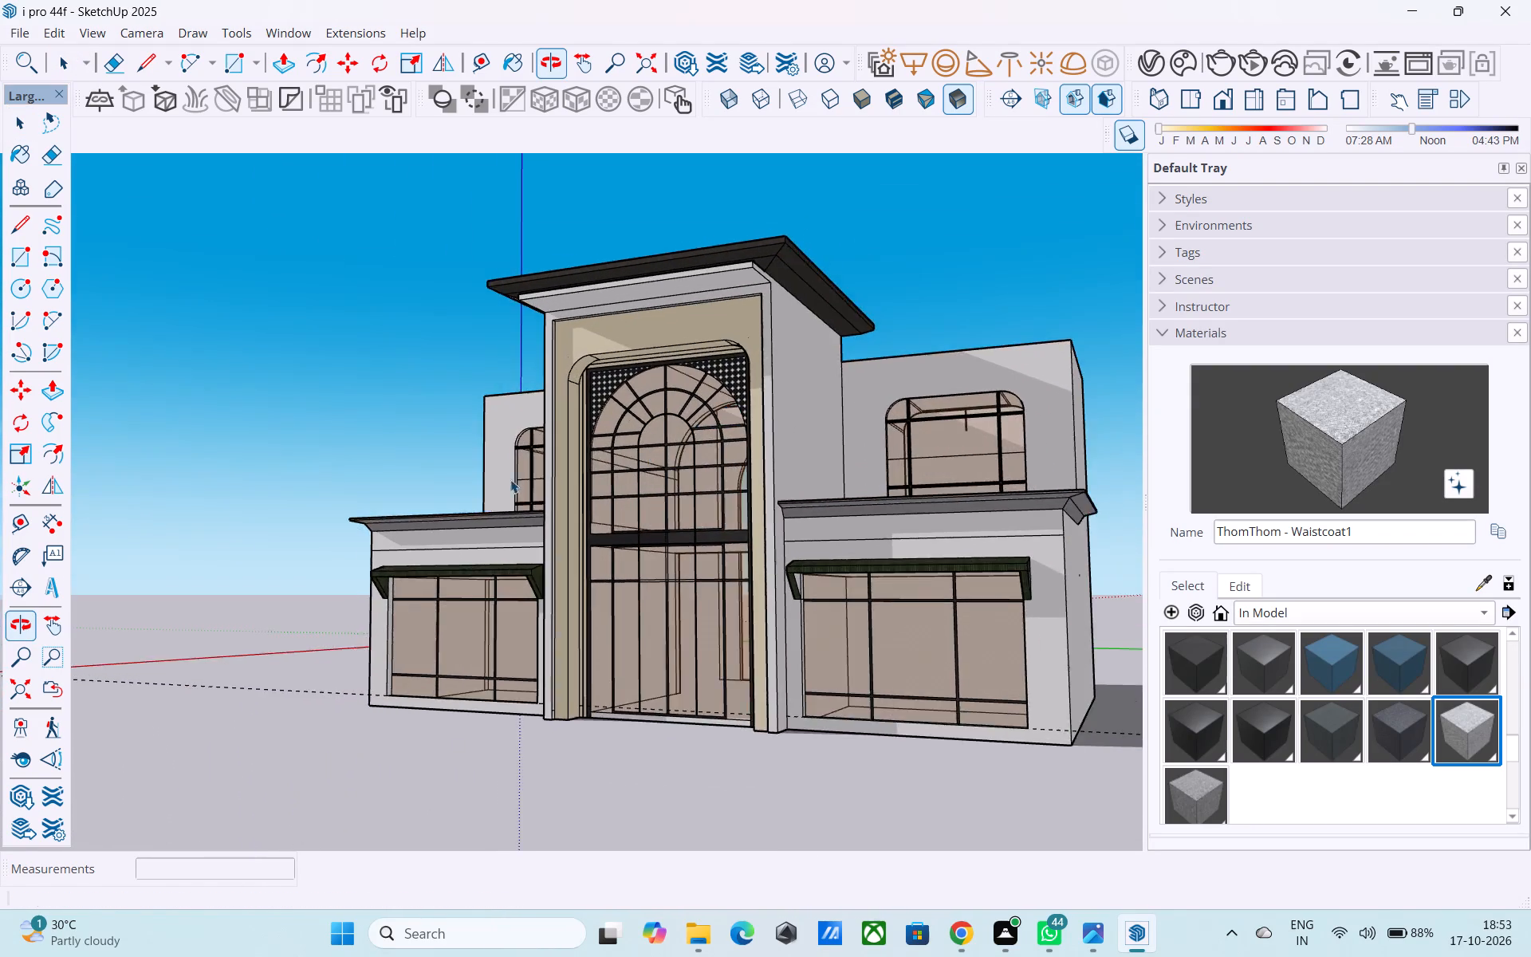
shift+middle_drag(781, 447, 690, 547)
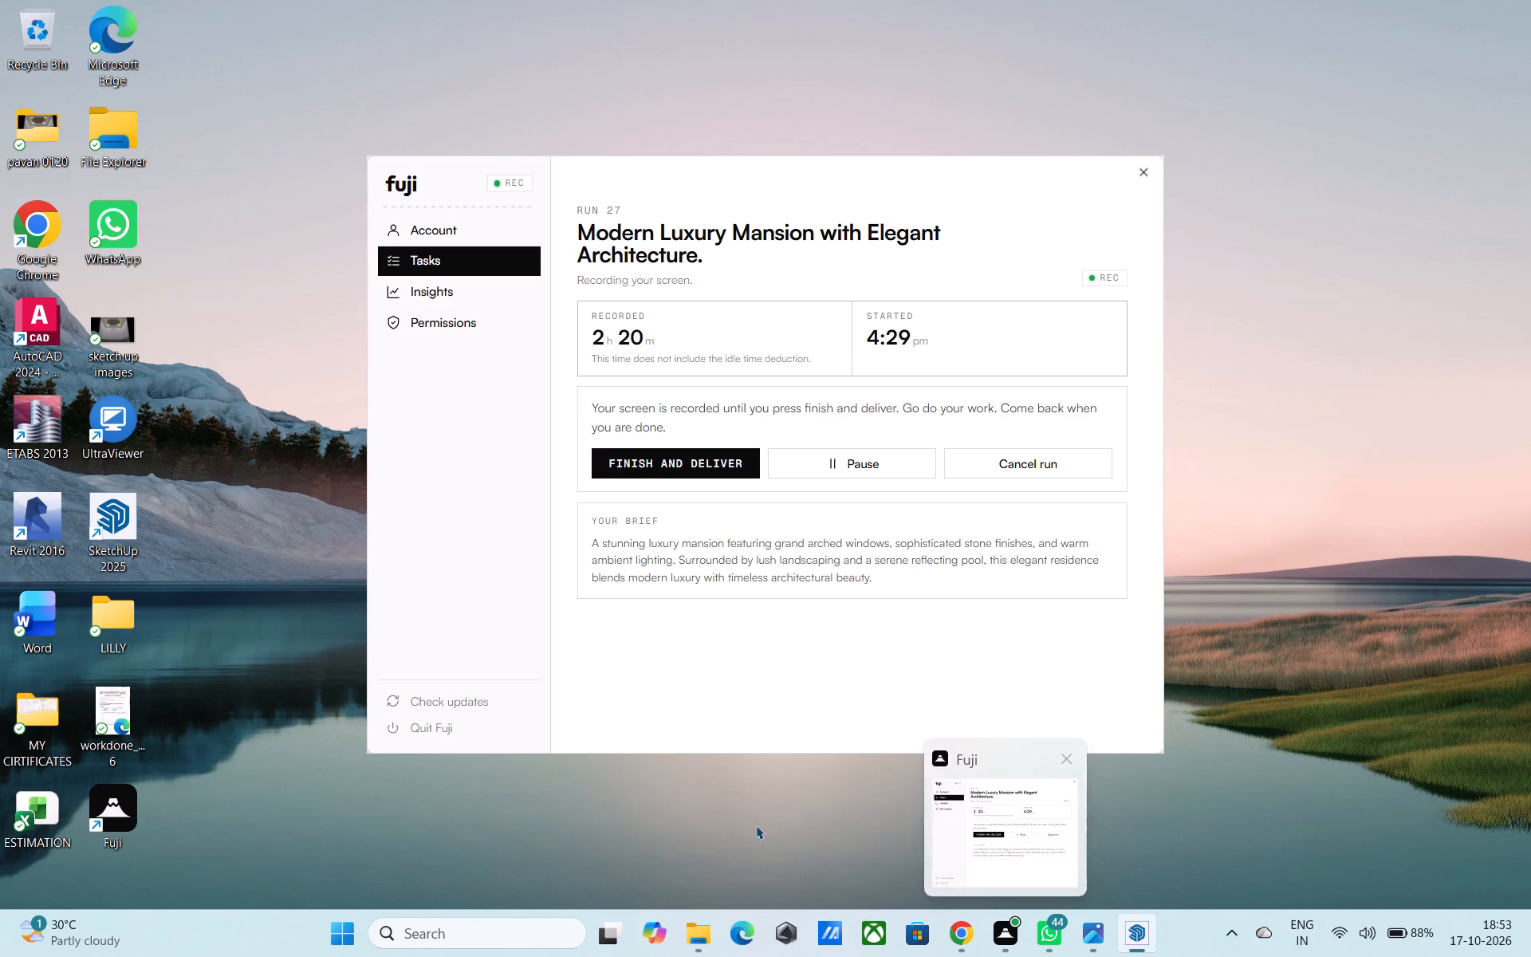
scroll(734, 716, down, 4)
shift+middle_drag(734, 716, 963, 765)
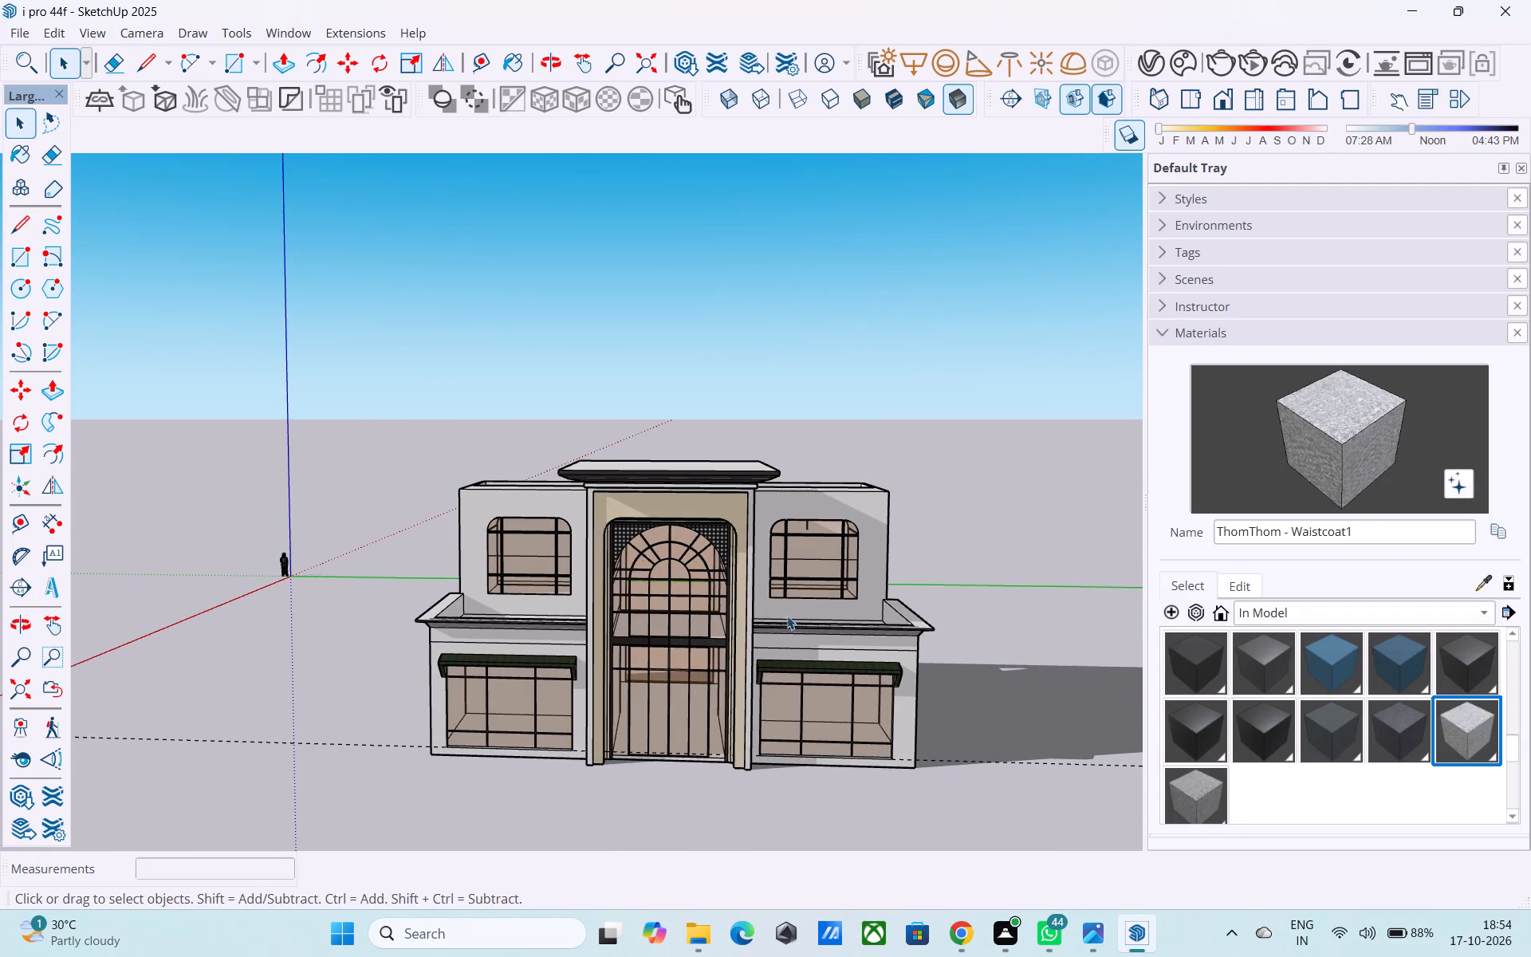
middle_drag(770, 612, 815, 681)
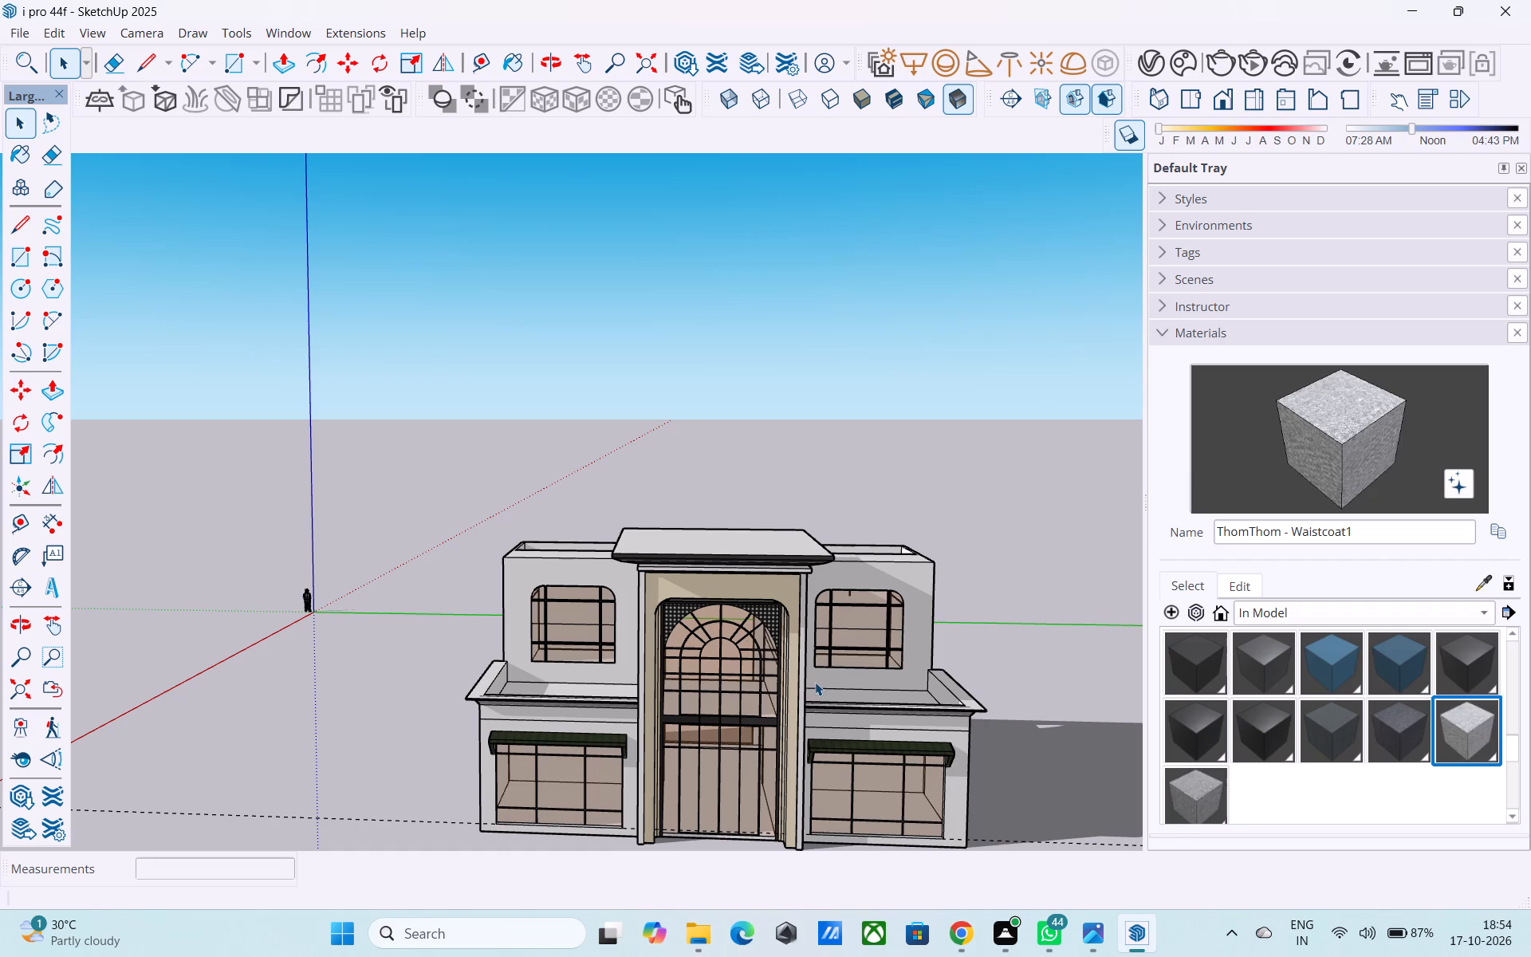
scroll(742, 403, down, 5)
scroll(667, 529, up, 8)
middle_drag(658, 526, 748, 507)
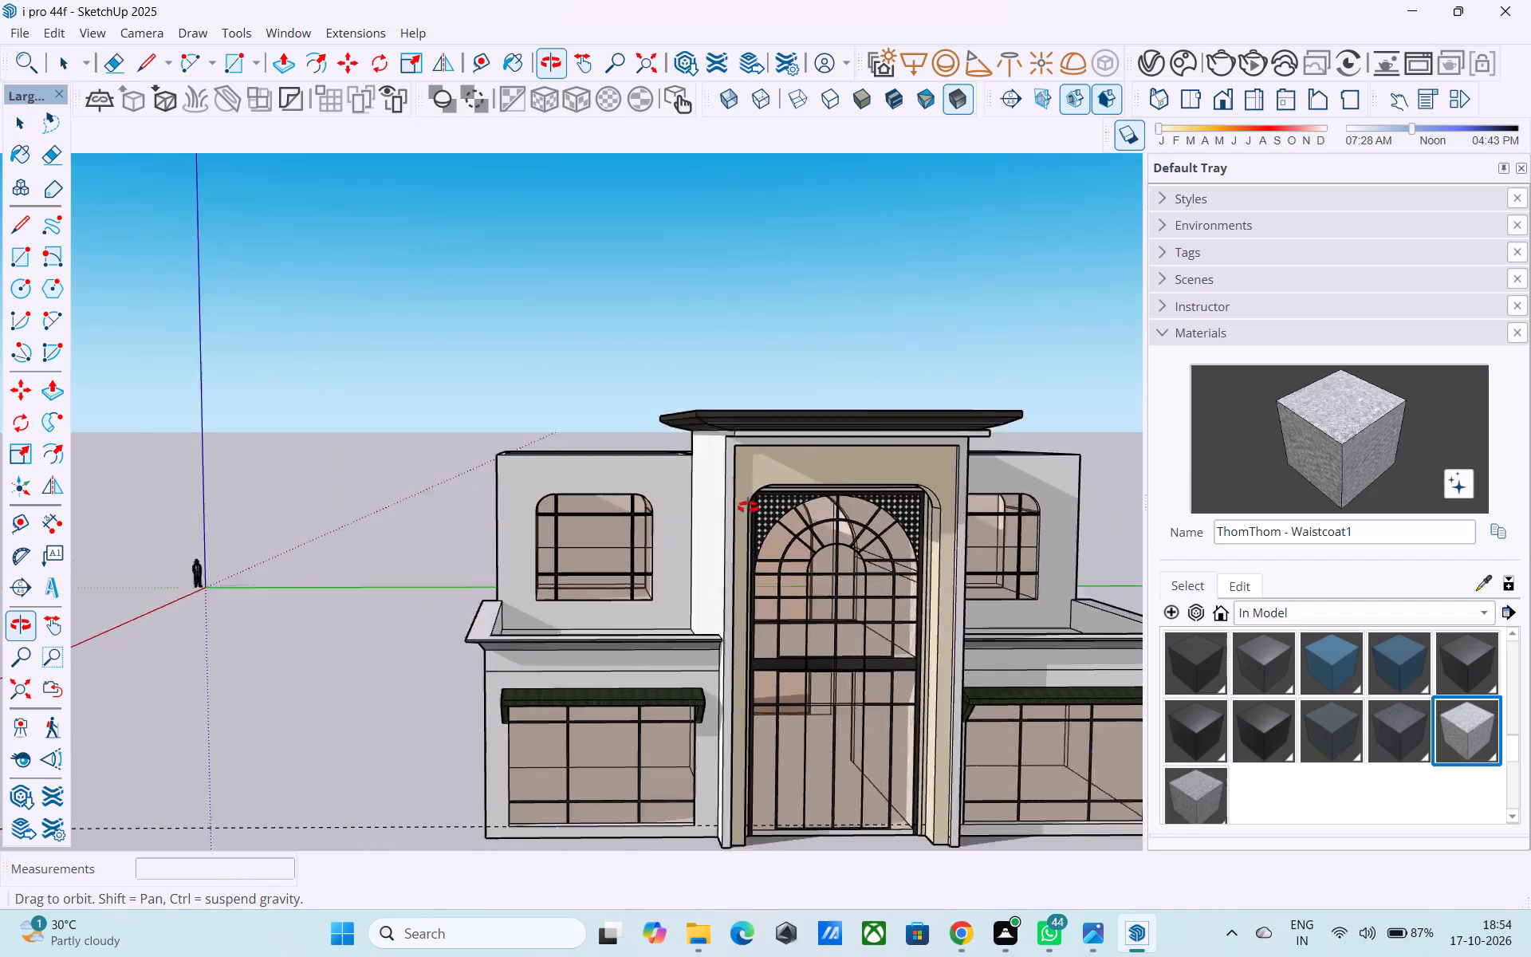
middle_drag(748, 507, 958, 522)
scroll(958, 522, up, 1)
scroll(965, 526, down, 5)
middle_drag(902, 552, 669, 366)
scroll(679, 362, up, 5)
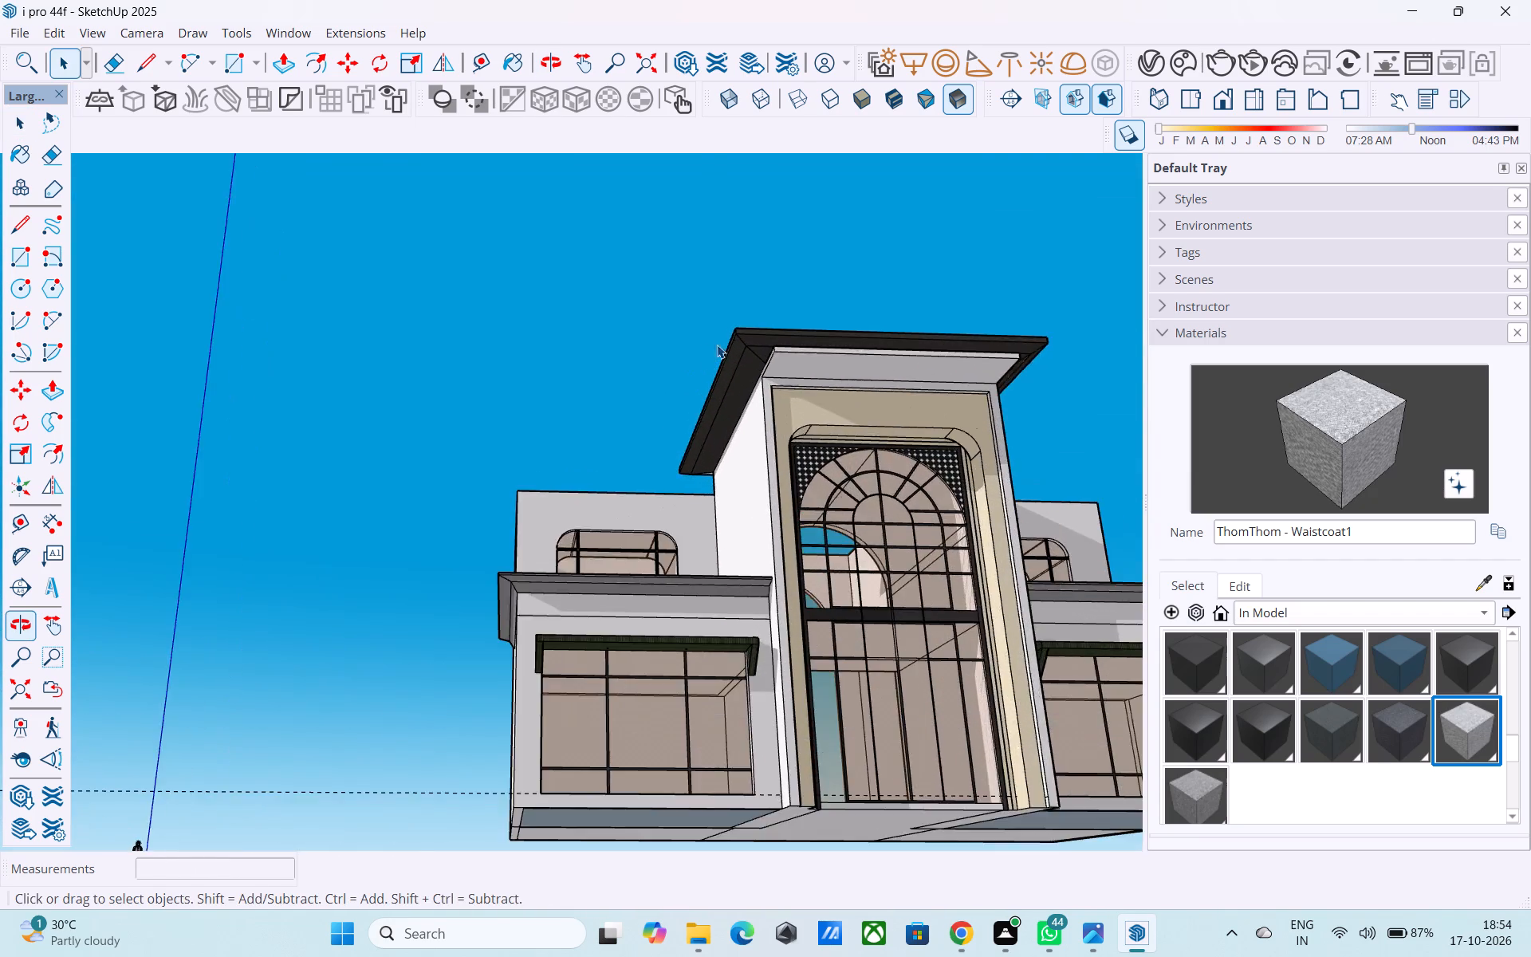
scroll(717, 345, up, 3)
middle_drag(915, 347, 856, 372)
scroll(852, 372, up, 4)
scroll(826, 370, down, 3)
middle_drag(826, 370, 960, 401)
scroll(960, 404, down, 5)
middle_drag(928, 414, 879, 895)
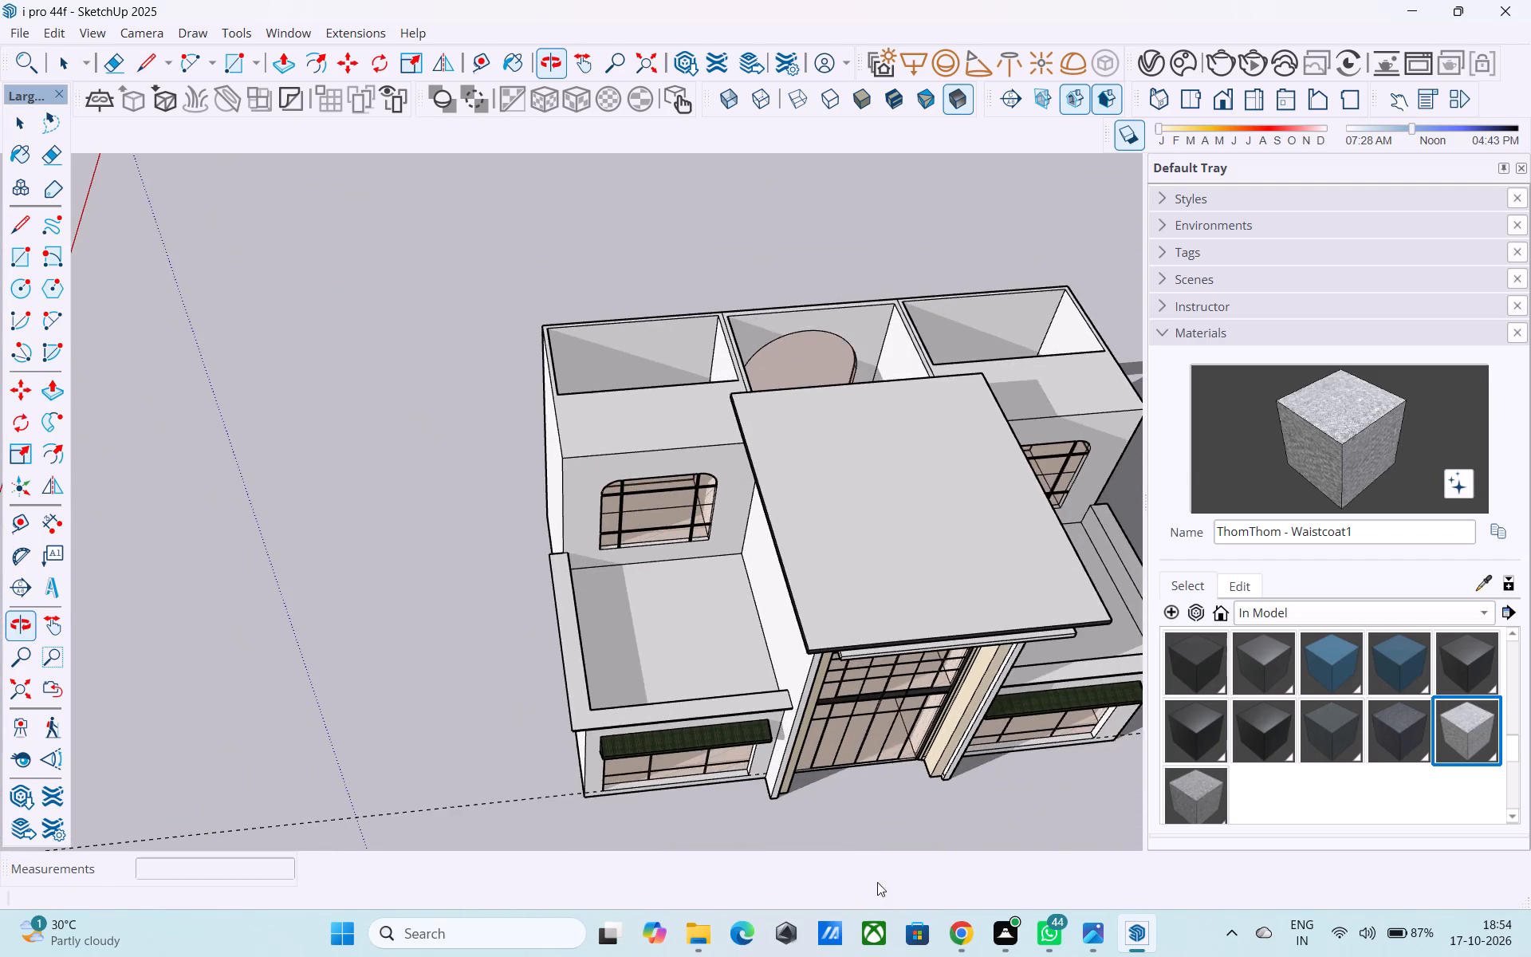
Examine the building's rear and side walls, the open roof bays of the upper wings and the side terrace.
middle_drag(749, 679, 1046, 605)
scroll(885, 514, down, 5)
middle_drag(605, 494, 1180, 384)
middle_drag(341, 418, 762, 448)
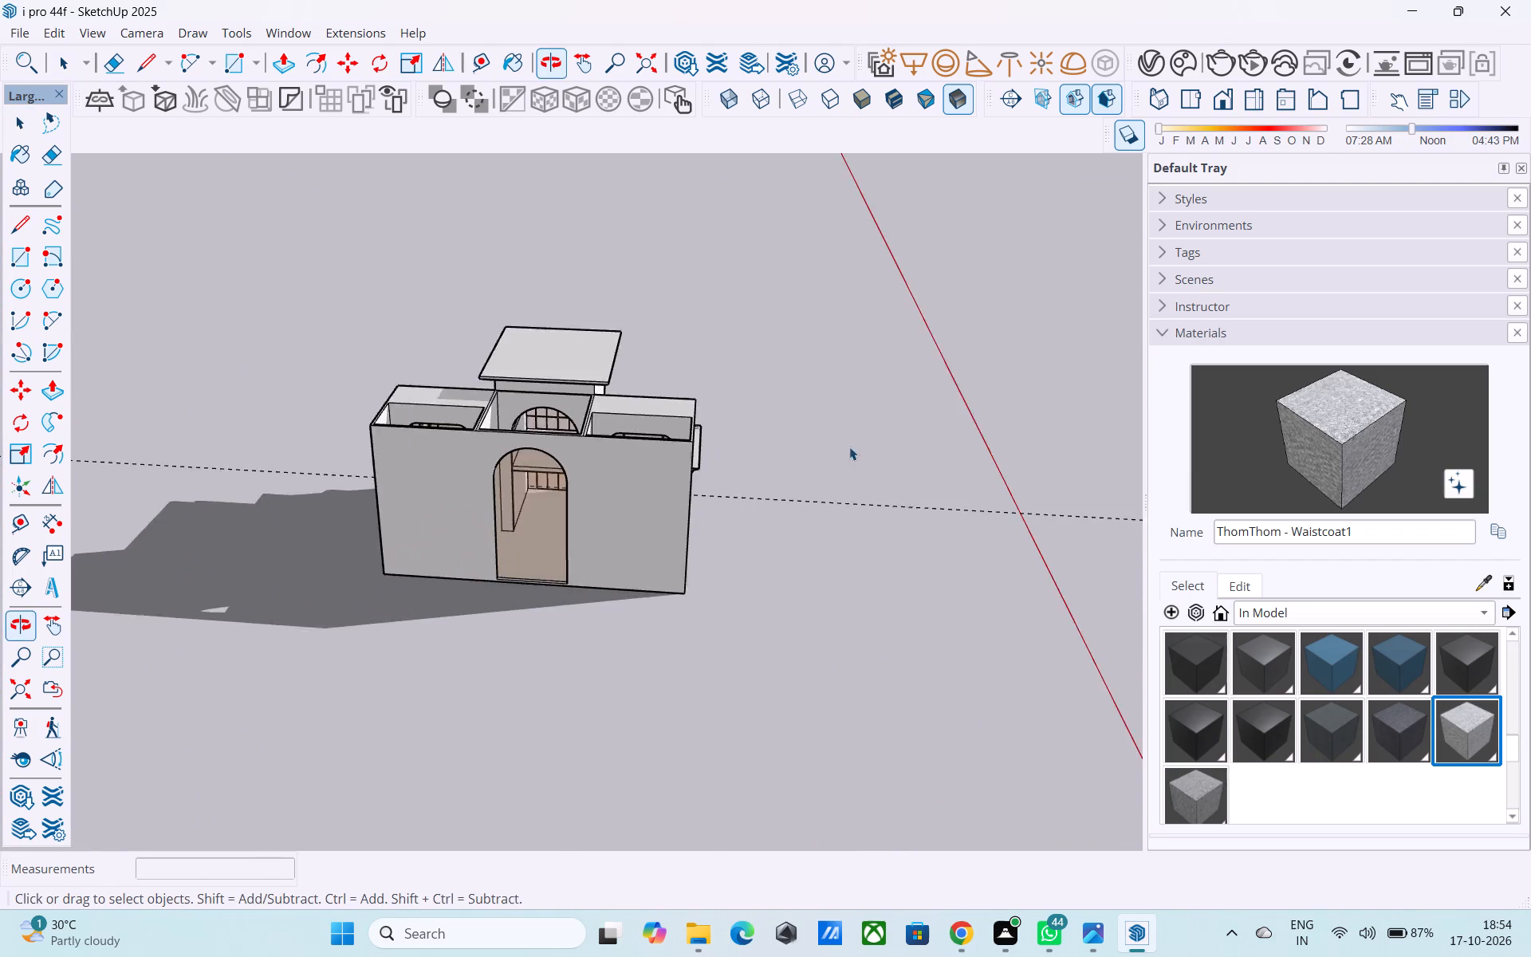
scroll(849, 447, down, 5)
scroll(552, 454, up, 10)
middle_drag(880, 398, 301, 389)
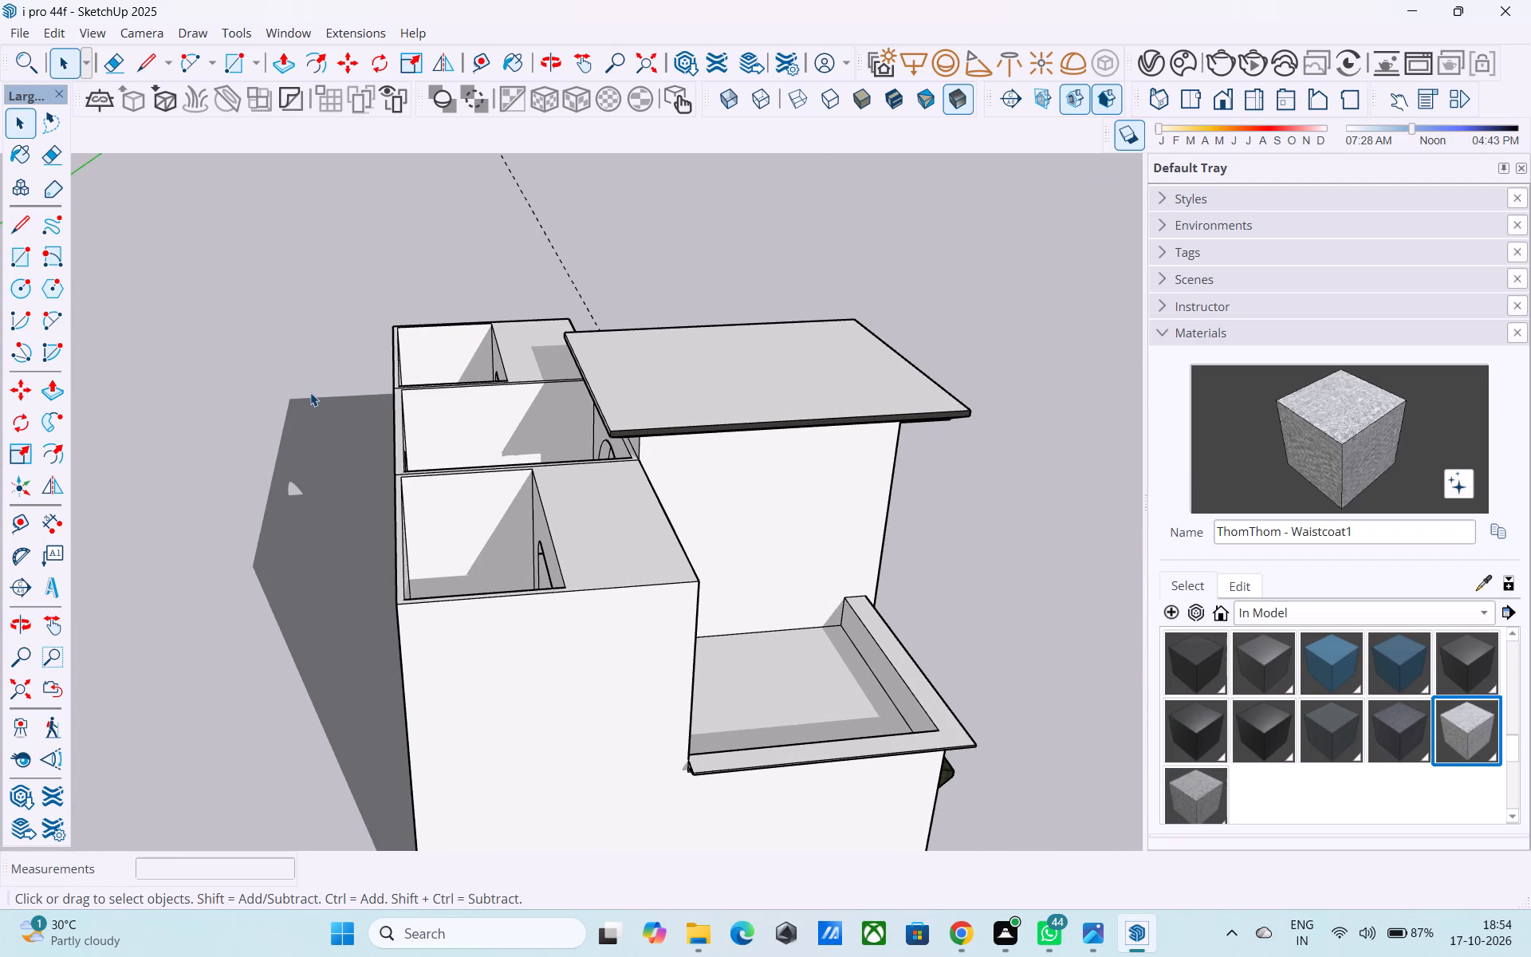
middle_drag(596, 588, 635, 617)
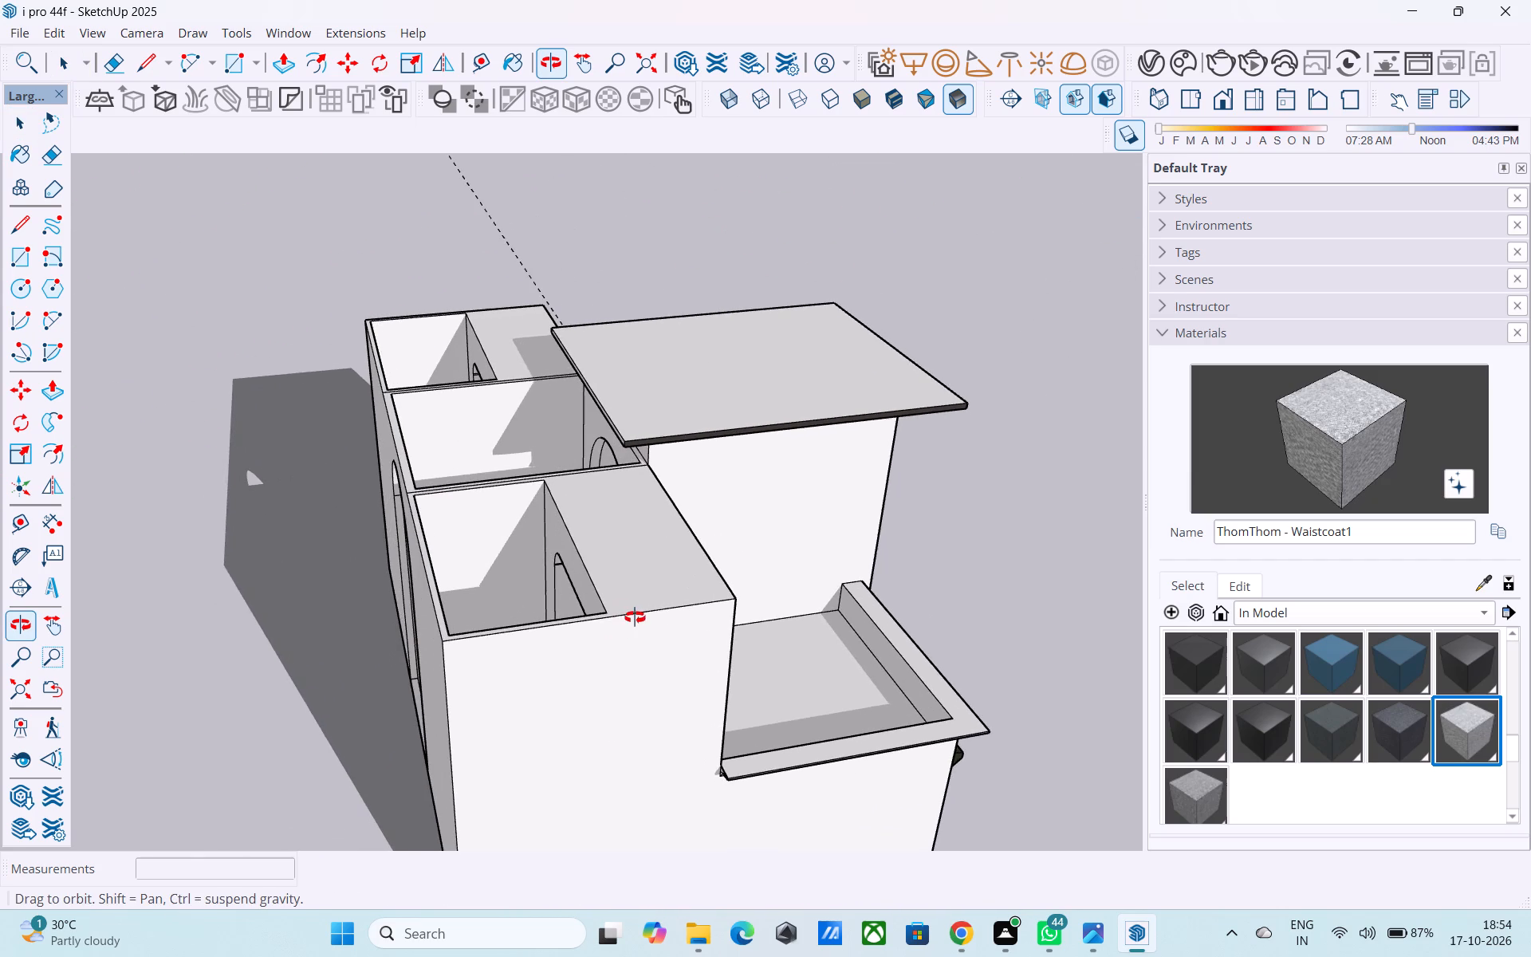
middle_drag(635, 617, 320, 502)
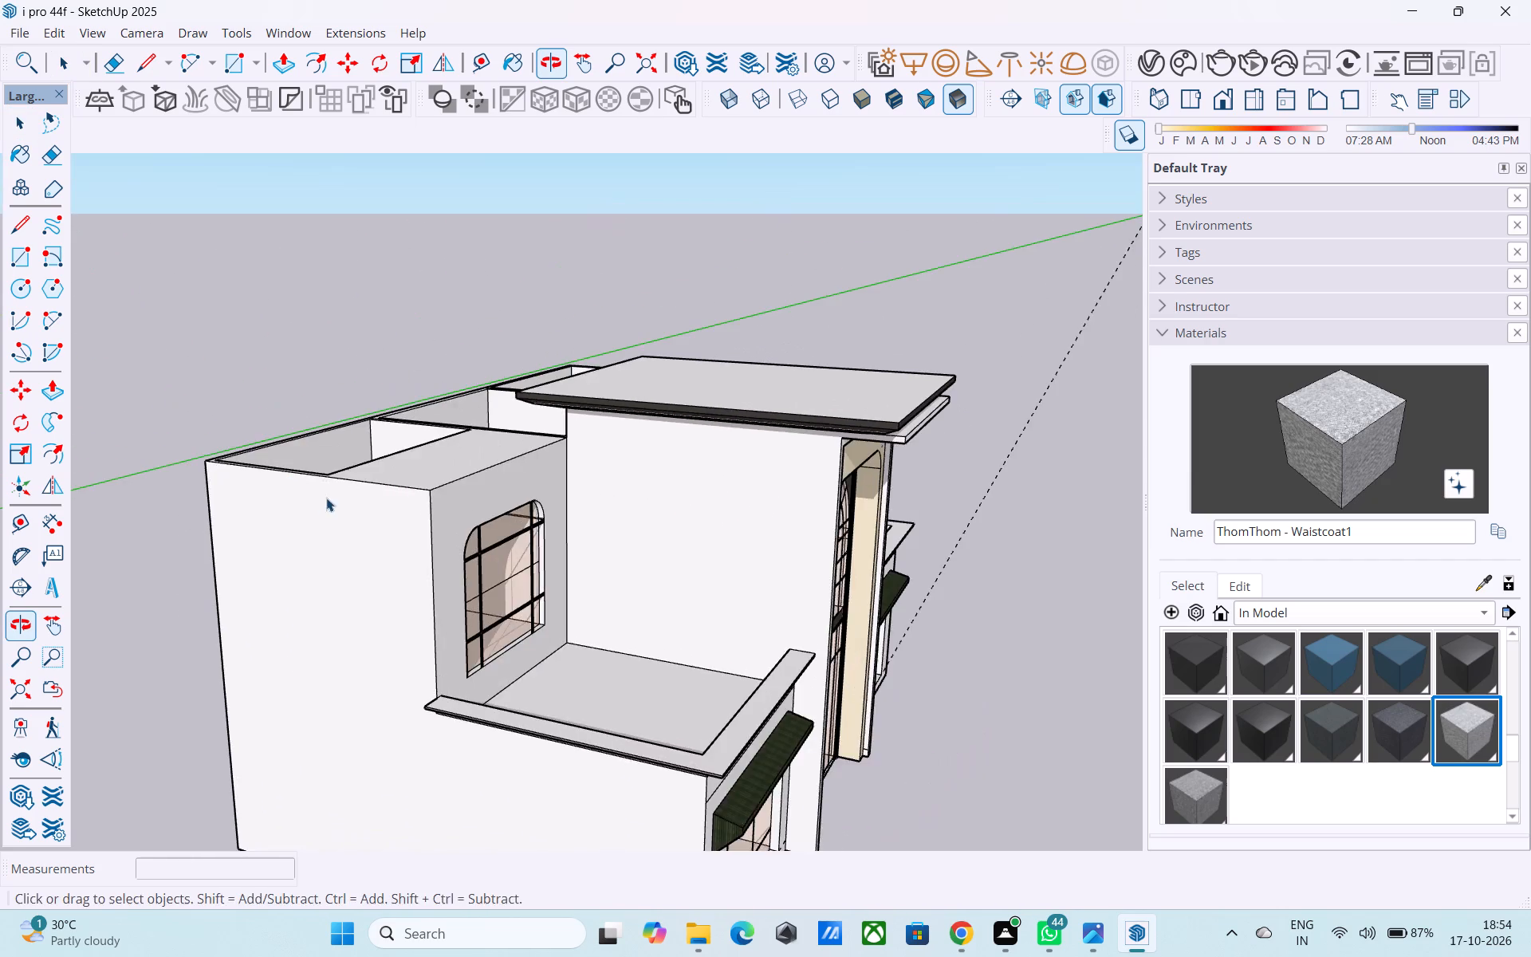
scroll(501, 481, down, 2)
middle_drag(535, 489, 211, 510)
scroll(264, 418, up, 4)
middle_drag(274, 419, 847, 447)
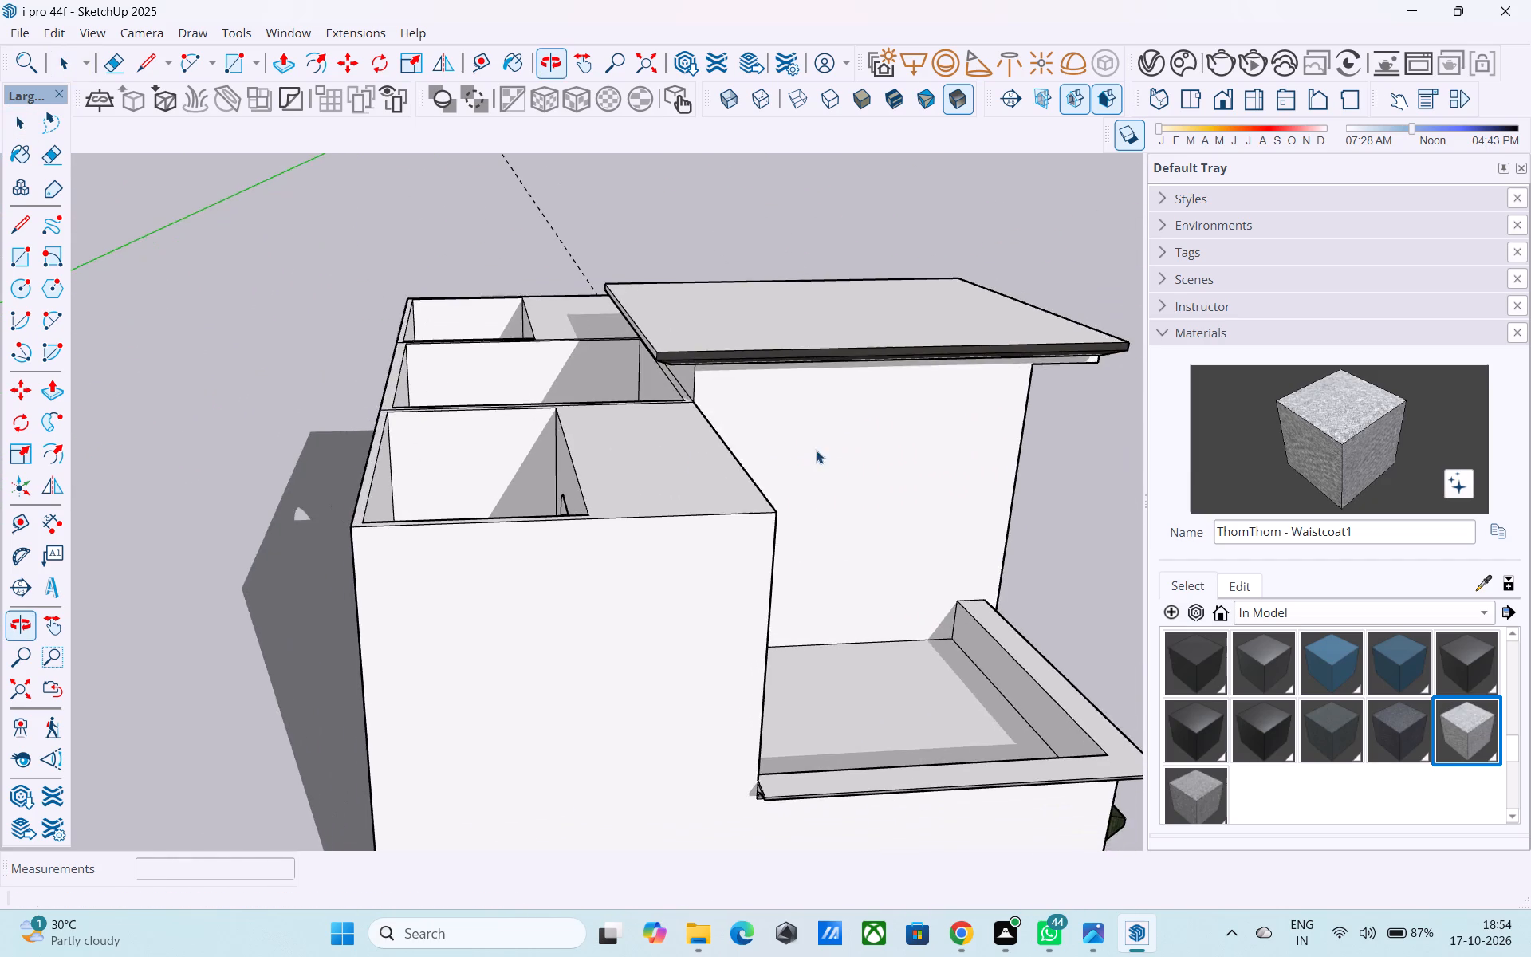
middle_drag(496, 388, 801, 347)
scroll(841, 344, down, 5)
middle_drag(803, 376, 411, 422)
scroll(411, 424, up, 7)
middle_drag(411, 417, 499, 402)
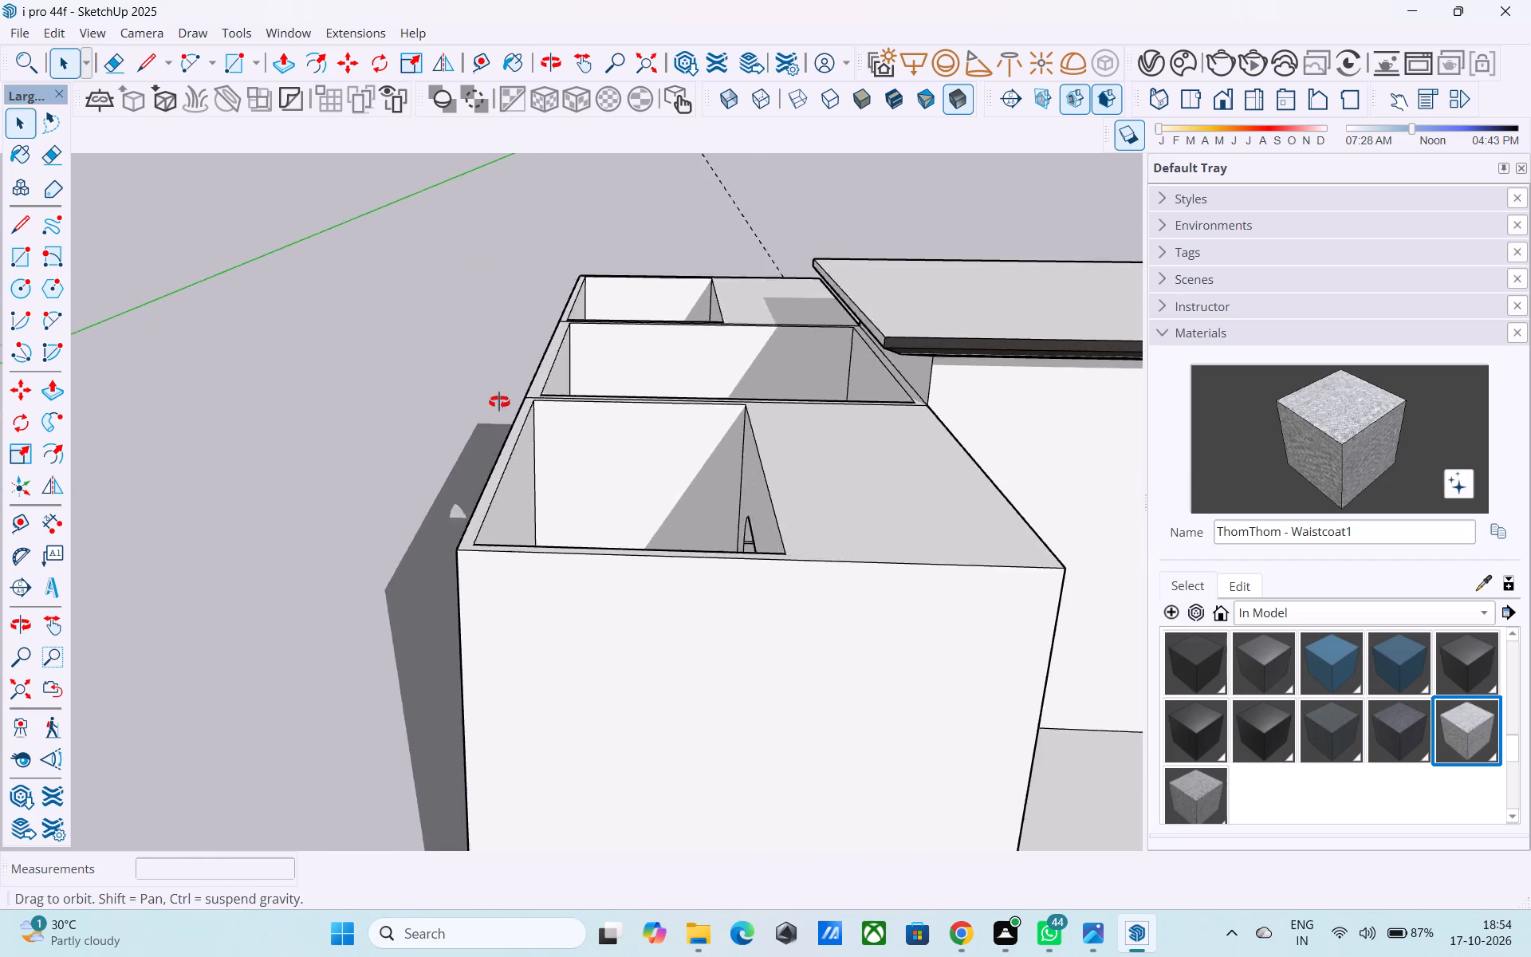
middle_drag(499, 402, 518, 411)
scroll(517, 413, down, 3)
middle_drag(516, 414, 404, 362)
scroll(445, 349, down, 4)
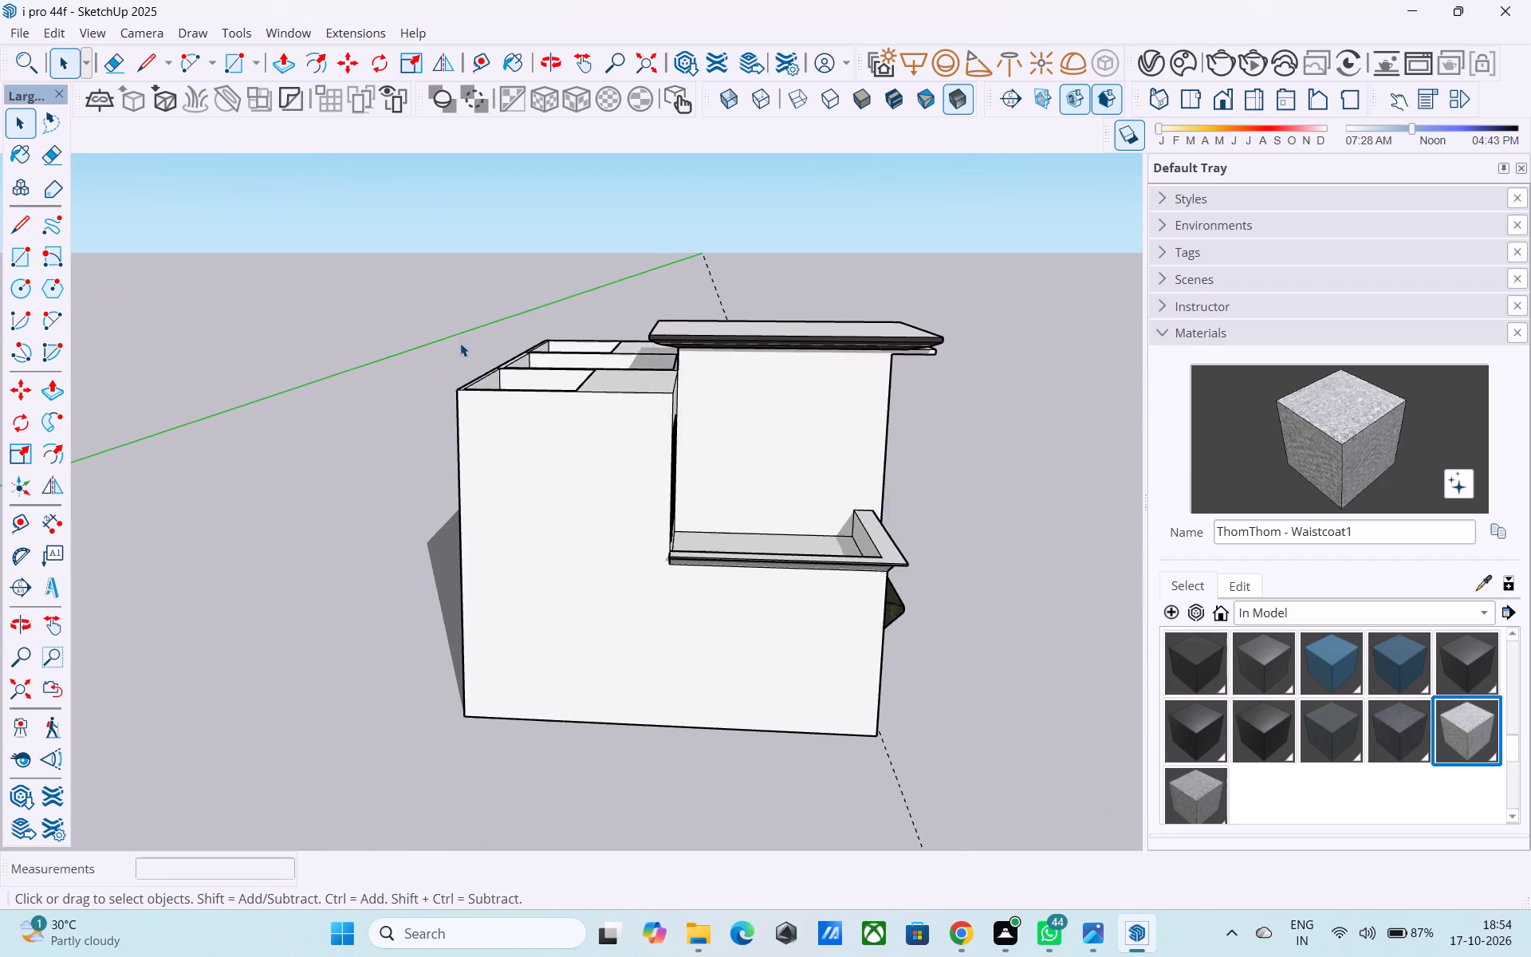
middle_drag(460, 343, 277, 579)
scroll(536, 516, down, 5)
middle_drag(556, 575, 384, 329)
scroll(389, 333, up, 7)
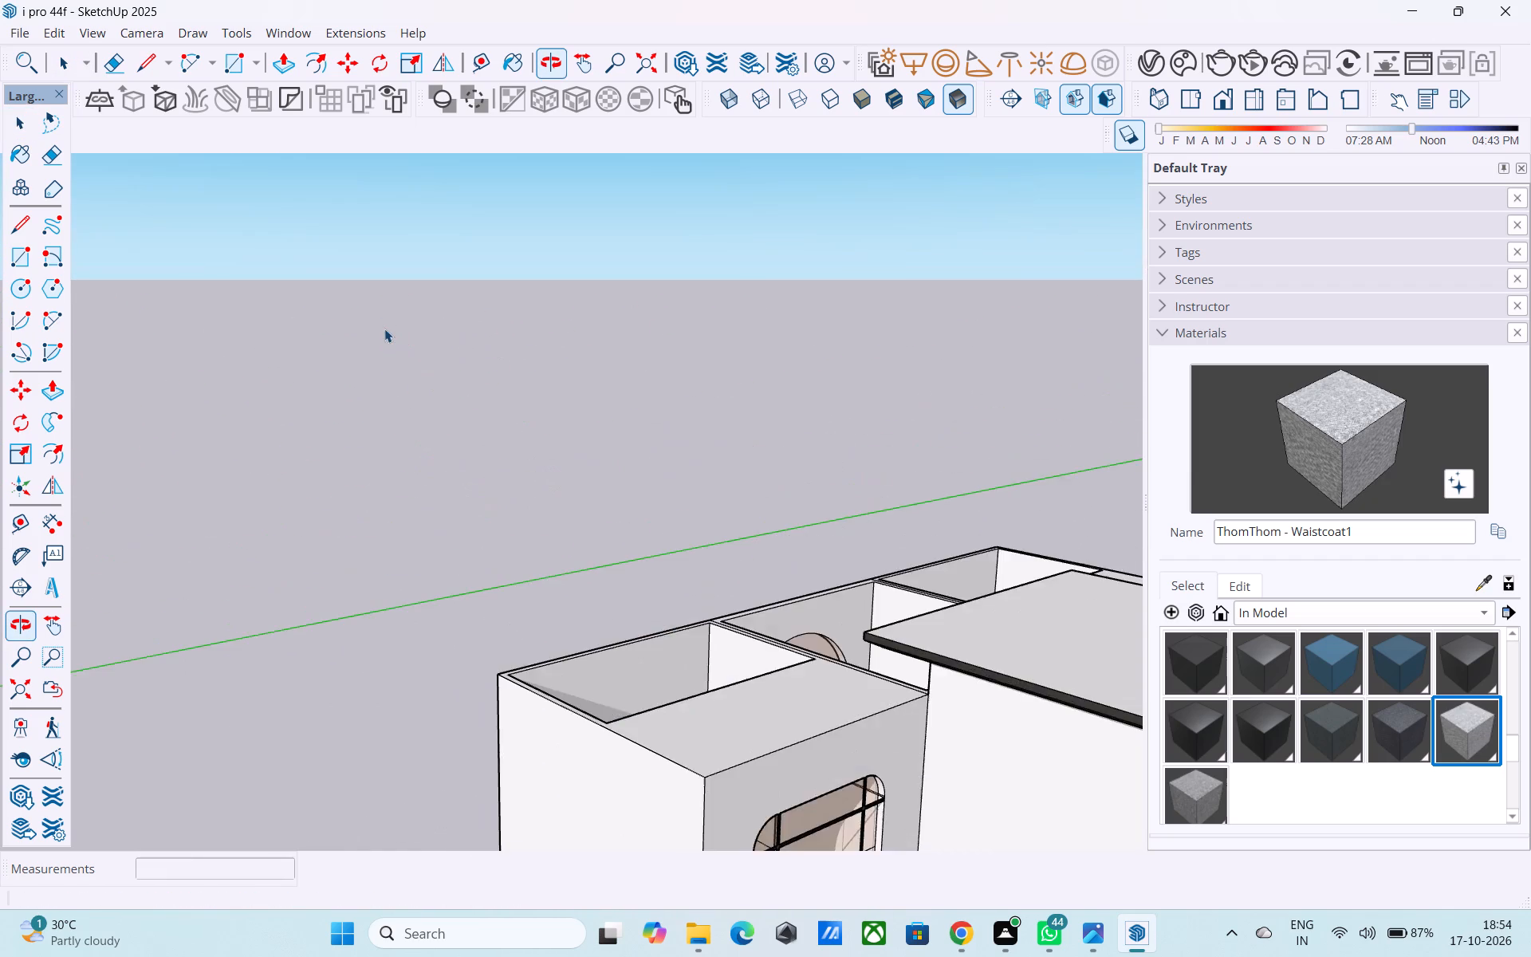
scroll(384, 329, down, 7)
middle_drag(754, 340, 431, 415)
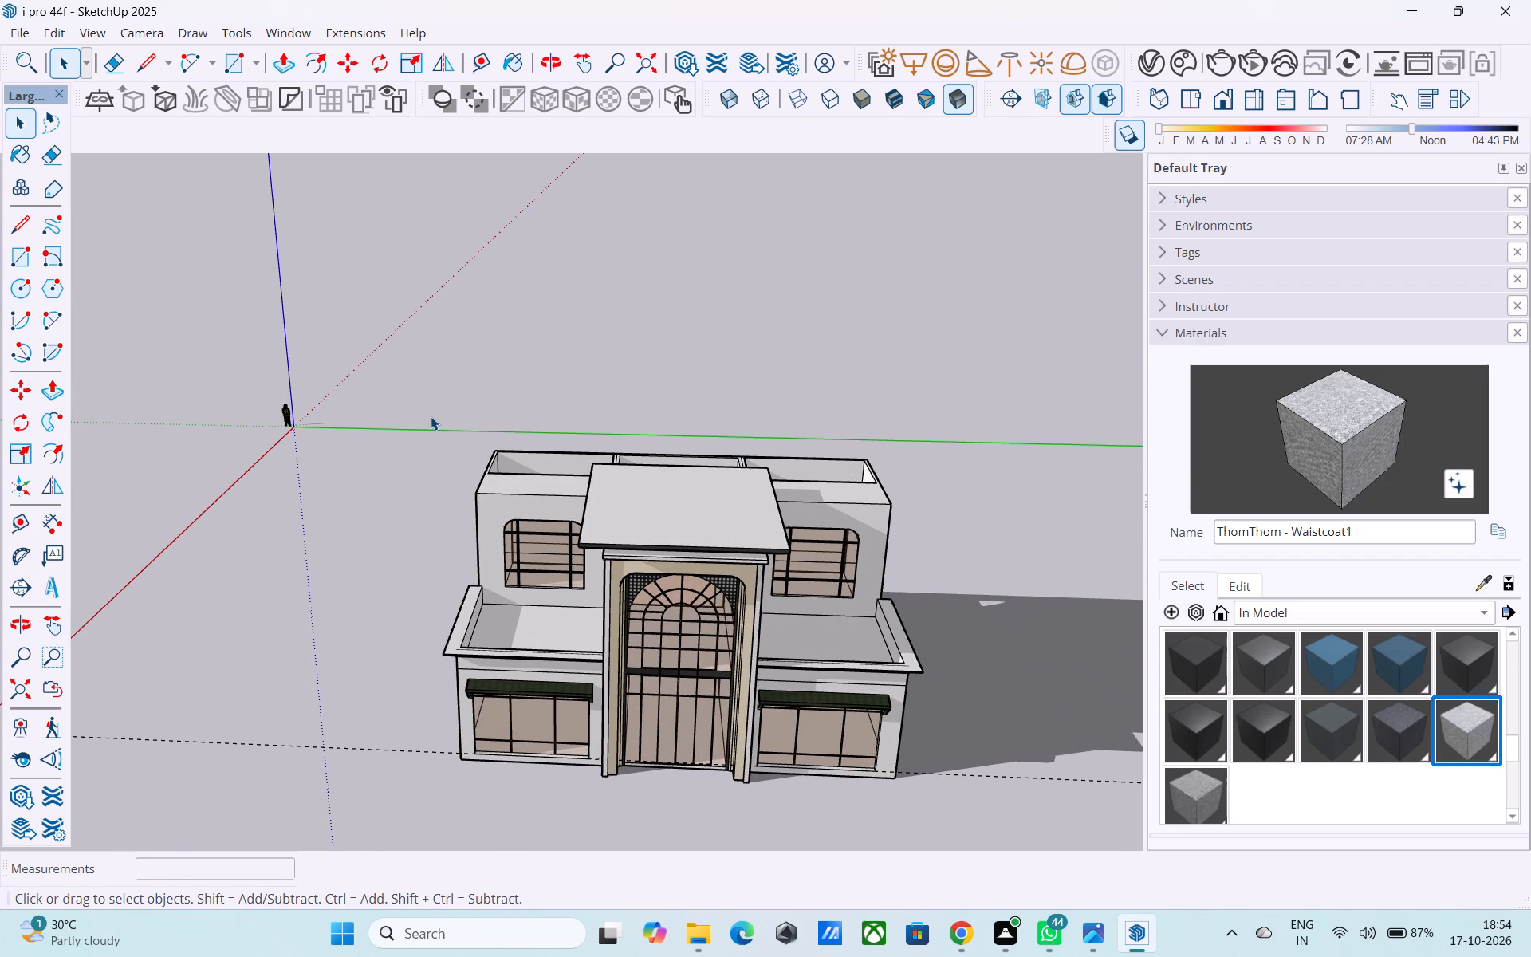
scroll(444, 413, down, 2)
middle_drag(444, 413, 485, 435)
Open the building group and copy the left upper wing's front roof edge 6" down its front wall.
scroll(474, 453, up, 3)
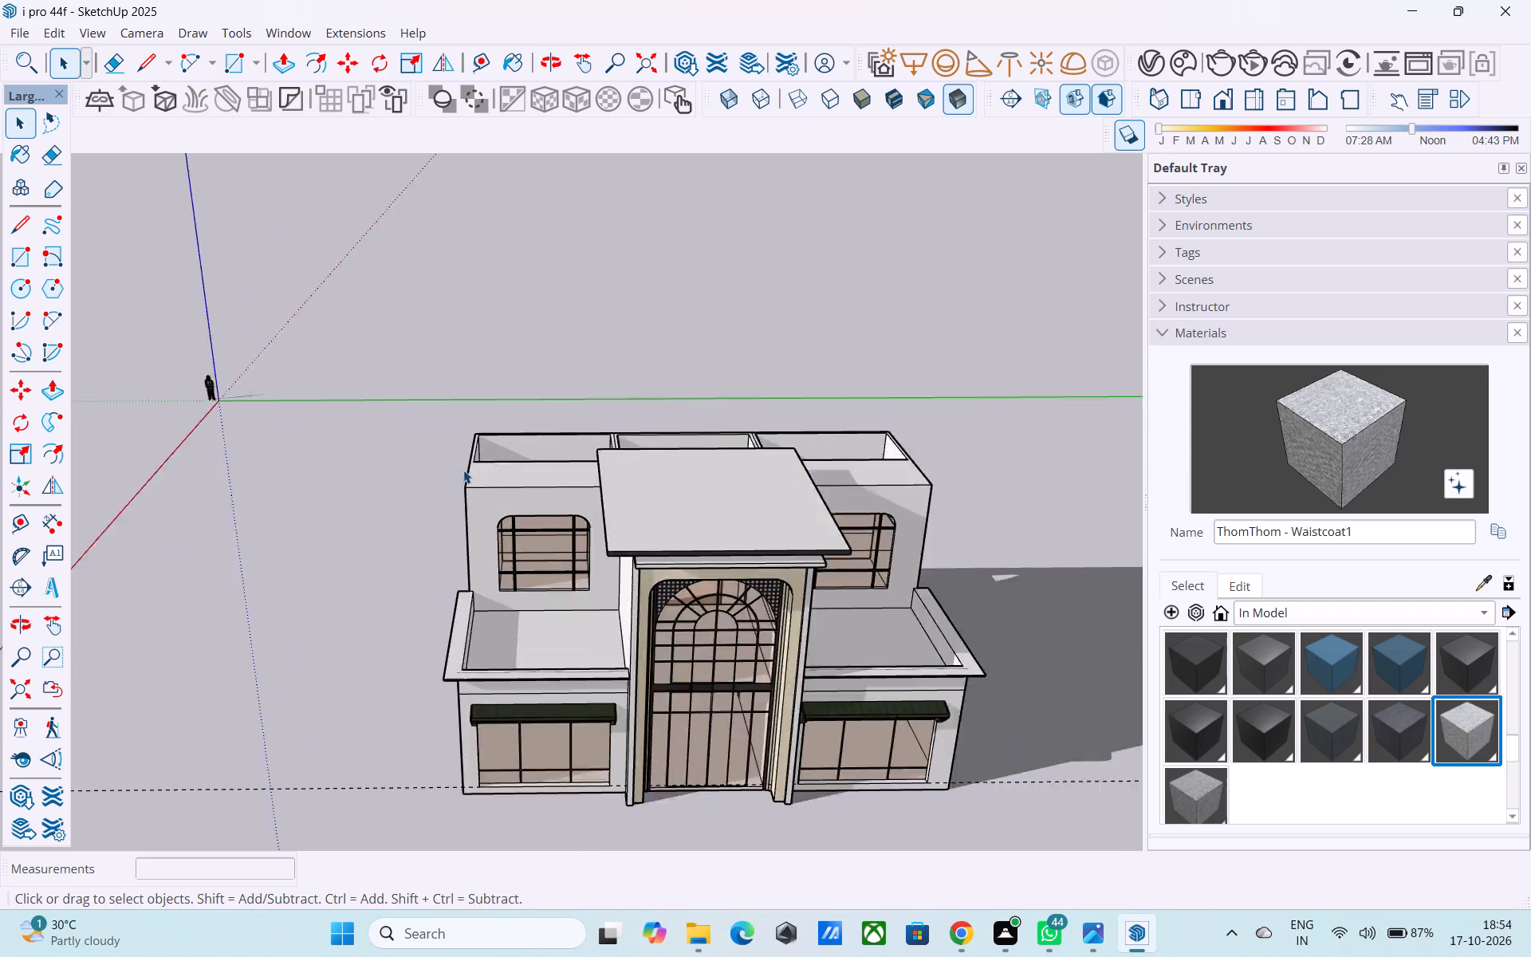
scroll(463, 470, up, 4)
middle_drag(501, 508, 521, 489)
scroll(521, 489, up, 2)
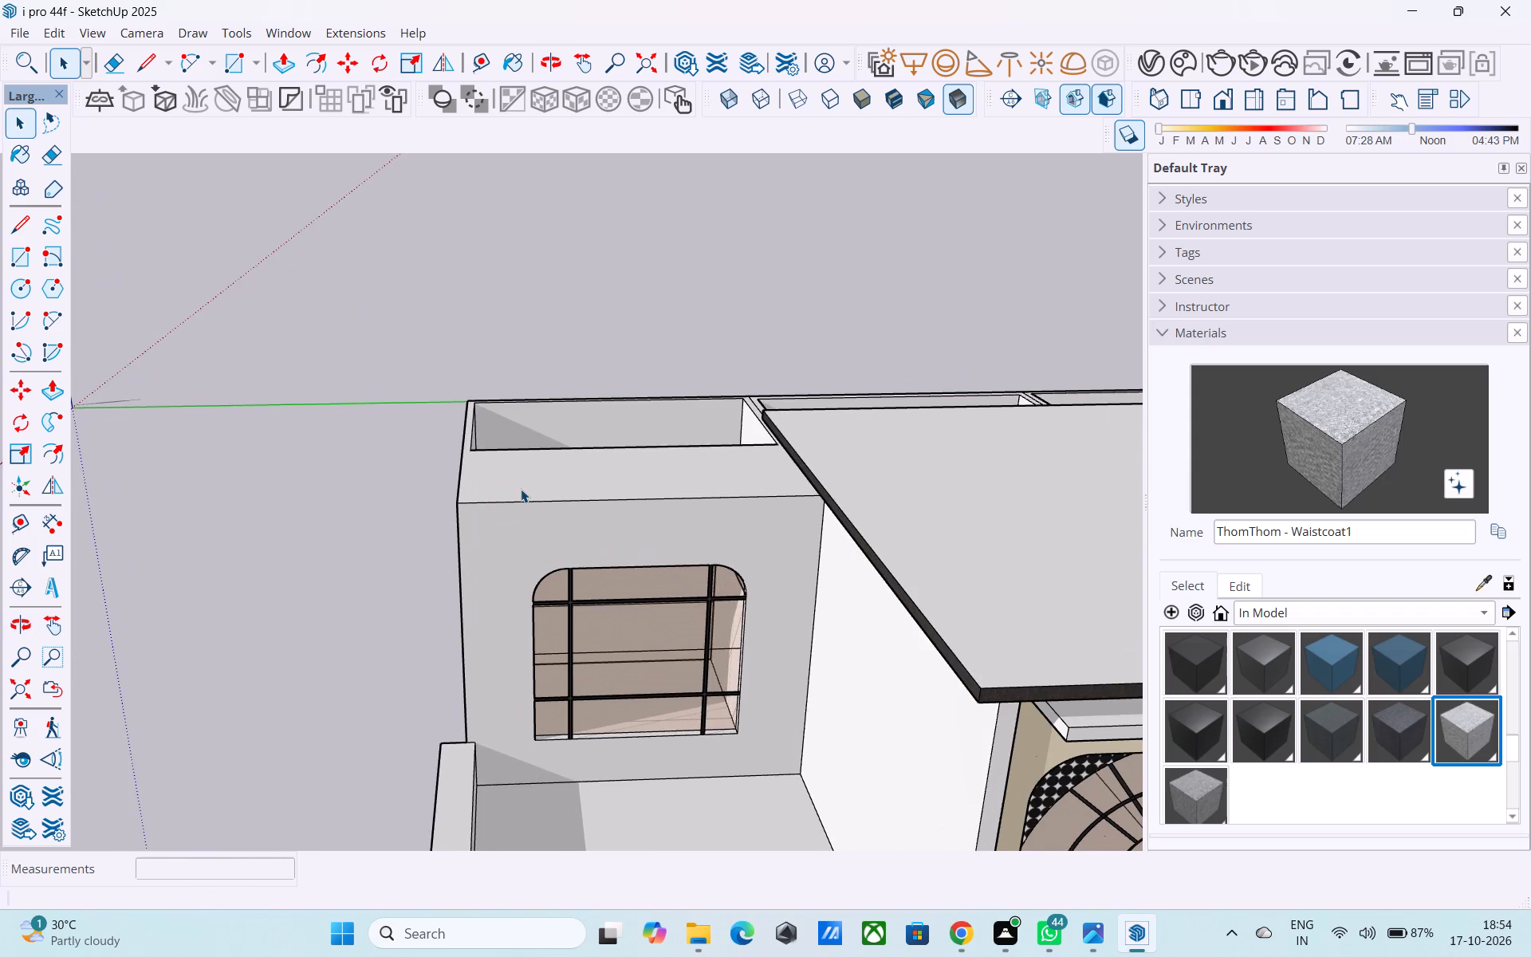
middle_drag(520, 489, 510, 488)
click(492, 502)
scroll(492, 502, up, 3)
double_click(492, 502)
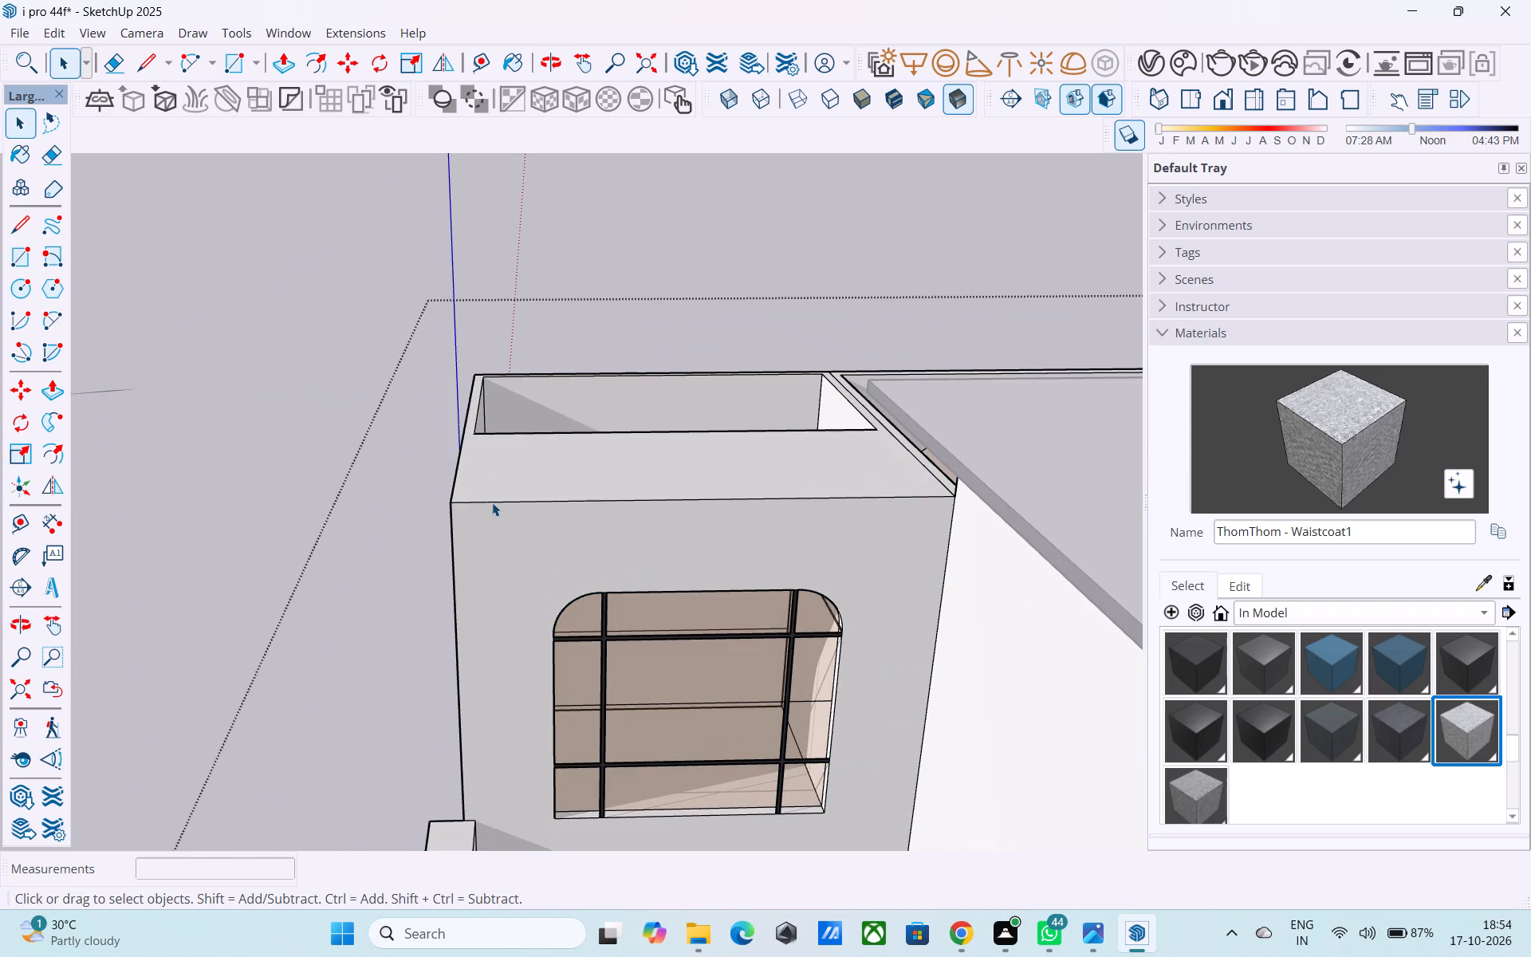
click(487, 500)
key(m)
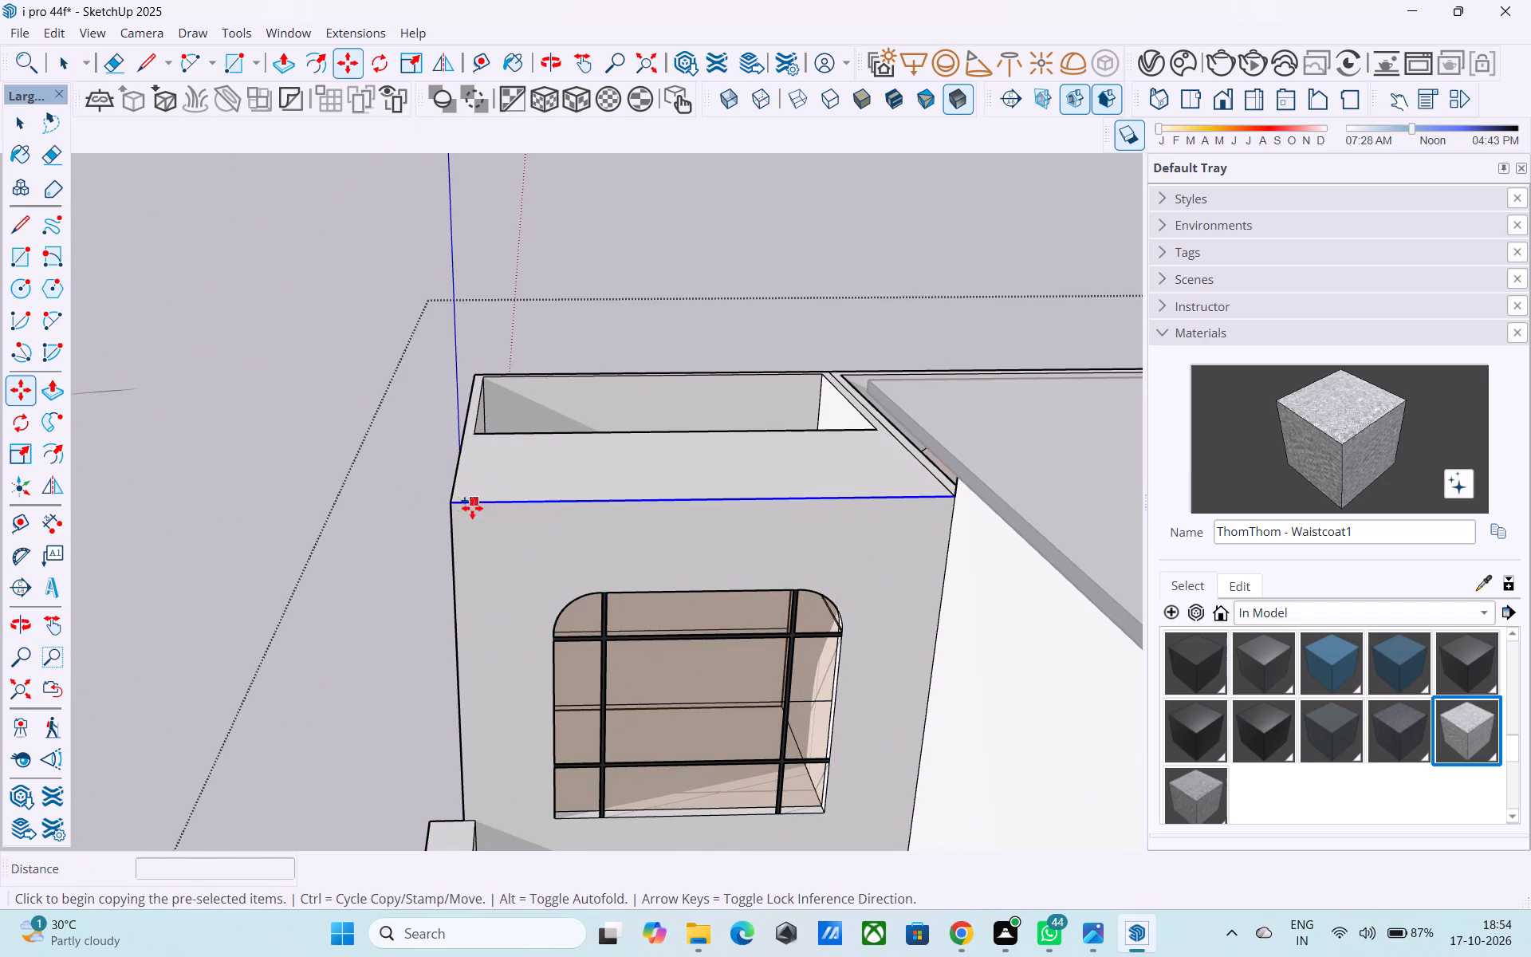
middle_drag(466, 508, 524, 526)
scroll(524, 526, up, 5)
click(447, 508)
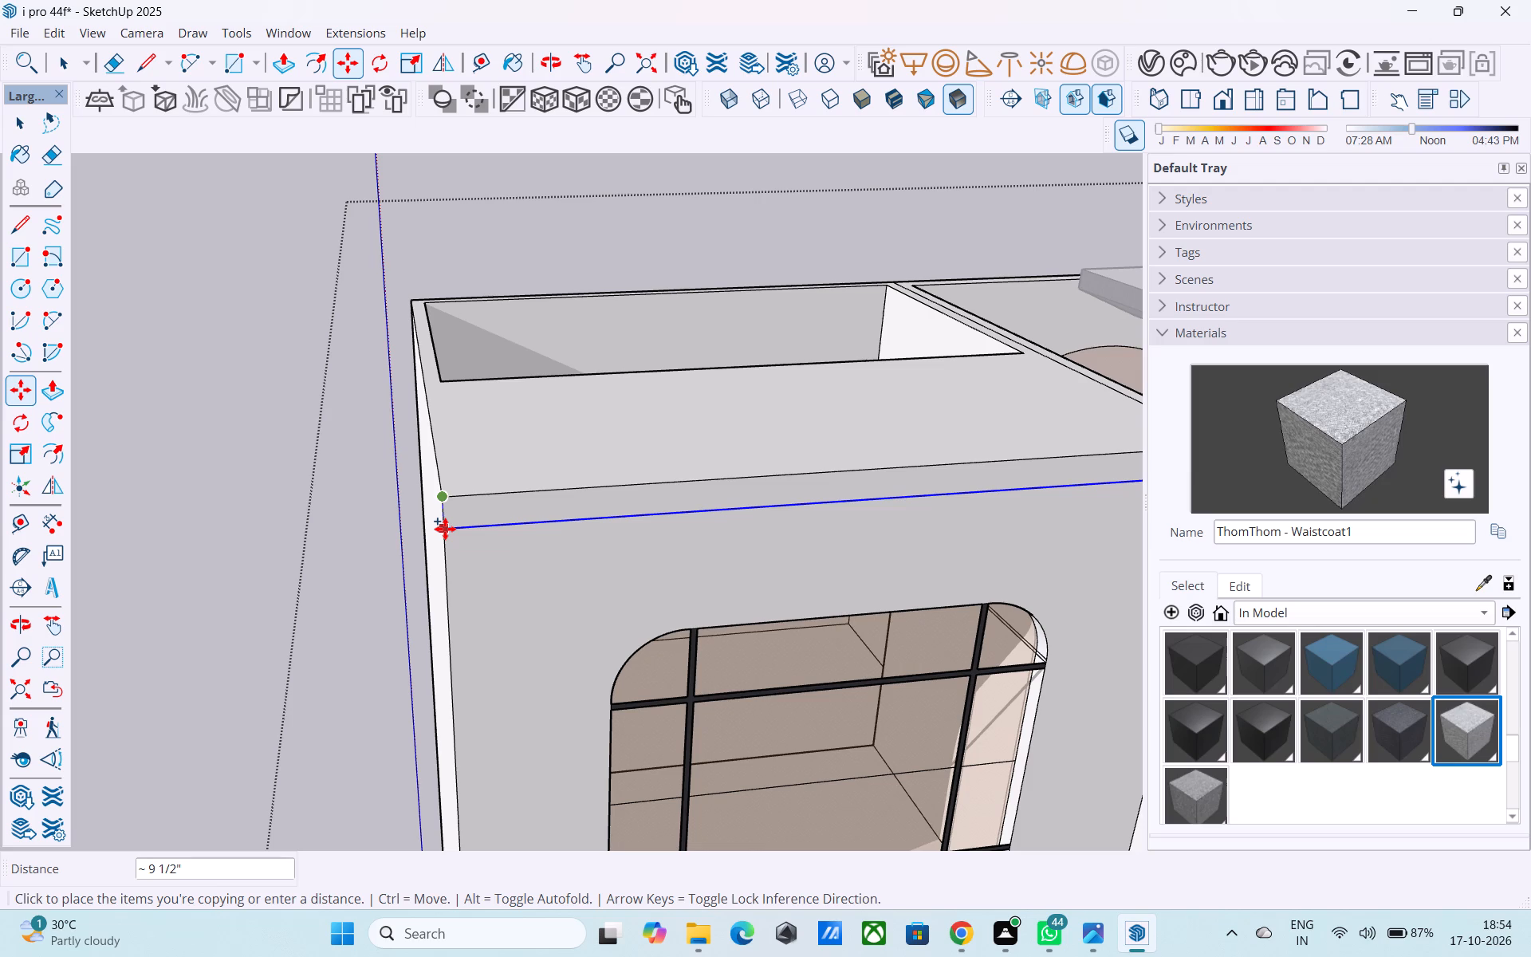
text(6")
key(Return)
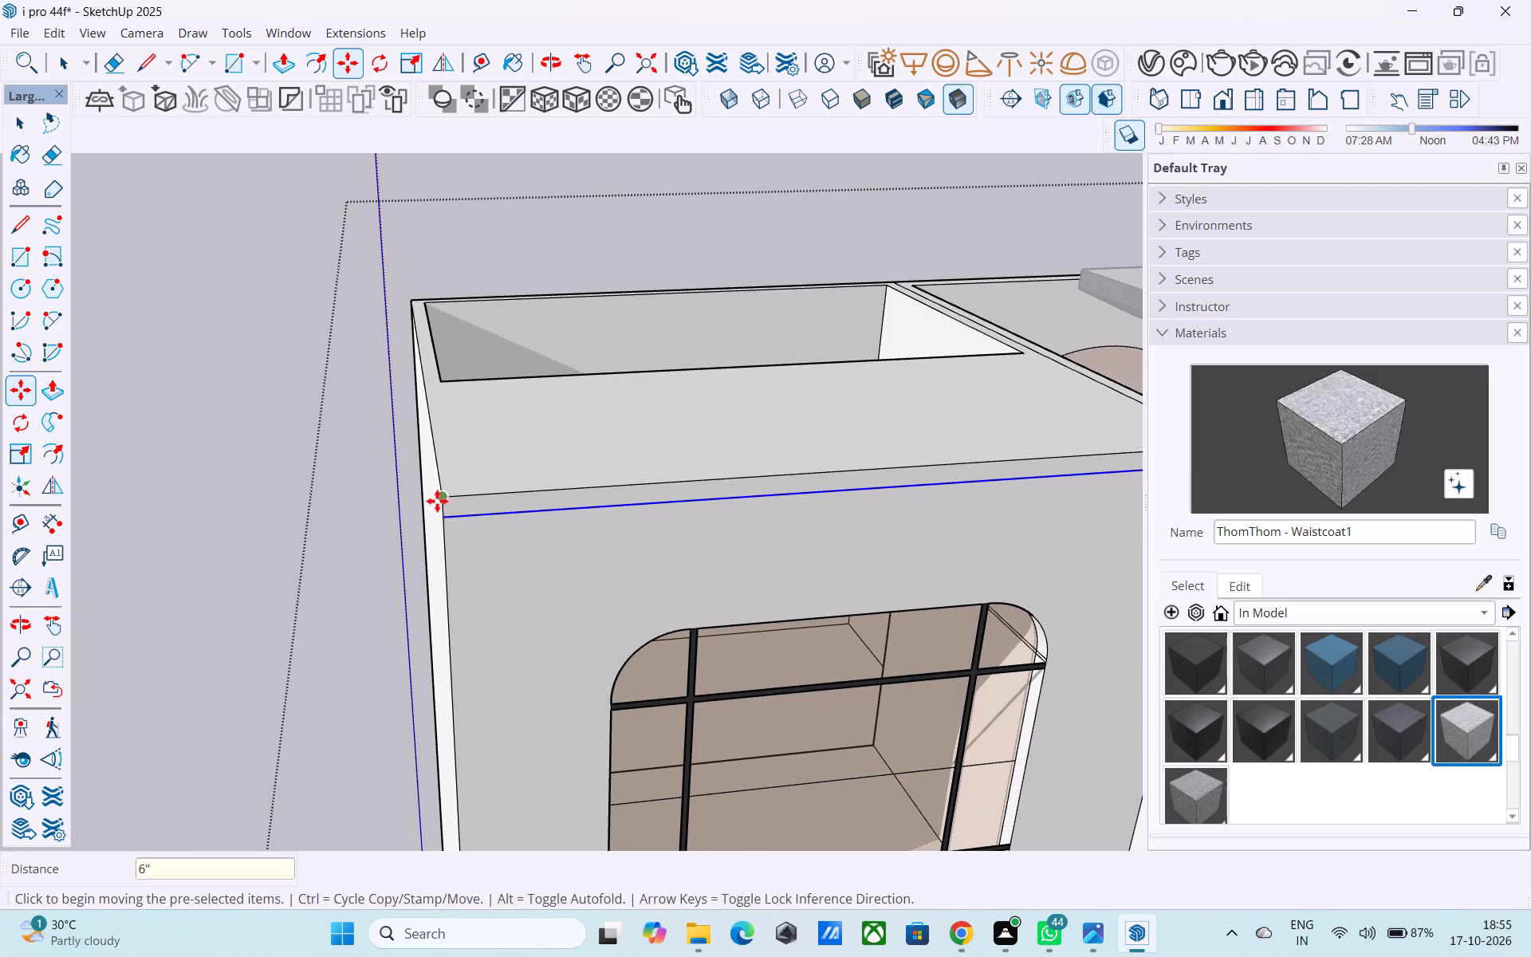
key(space)
Draw a 6" vertical line upward from the left upper wing's outer front roof corner.
key(l)
click(445, 493)
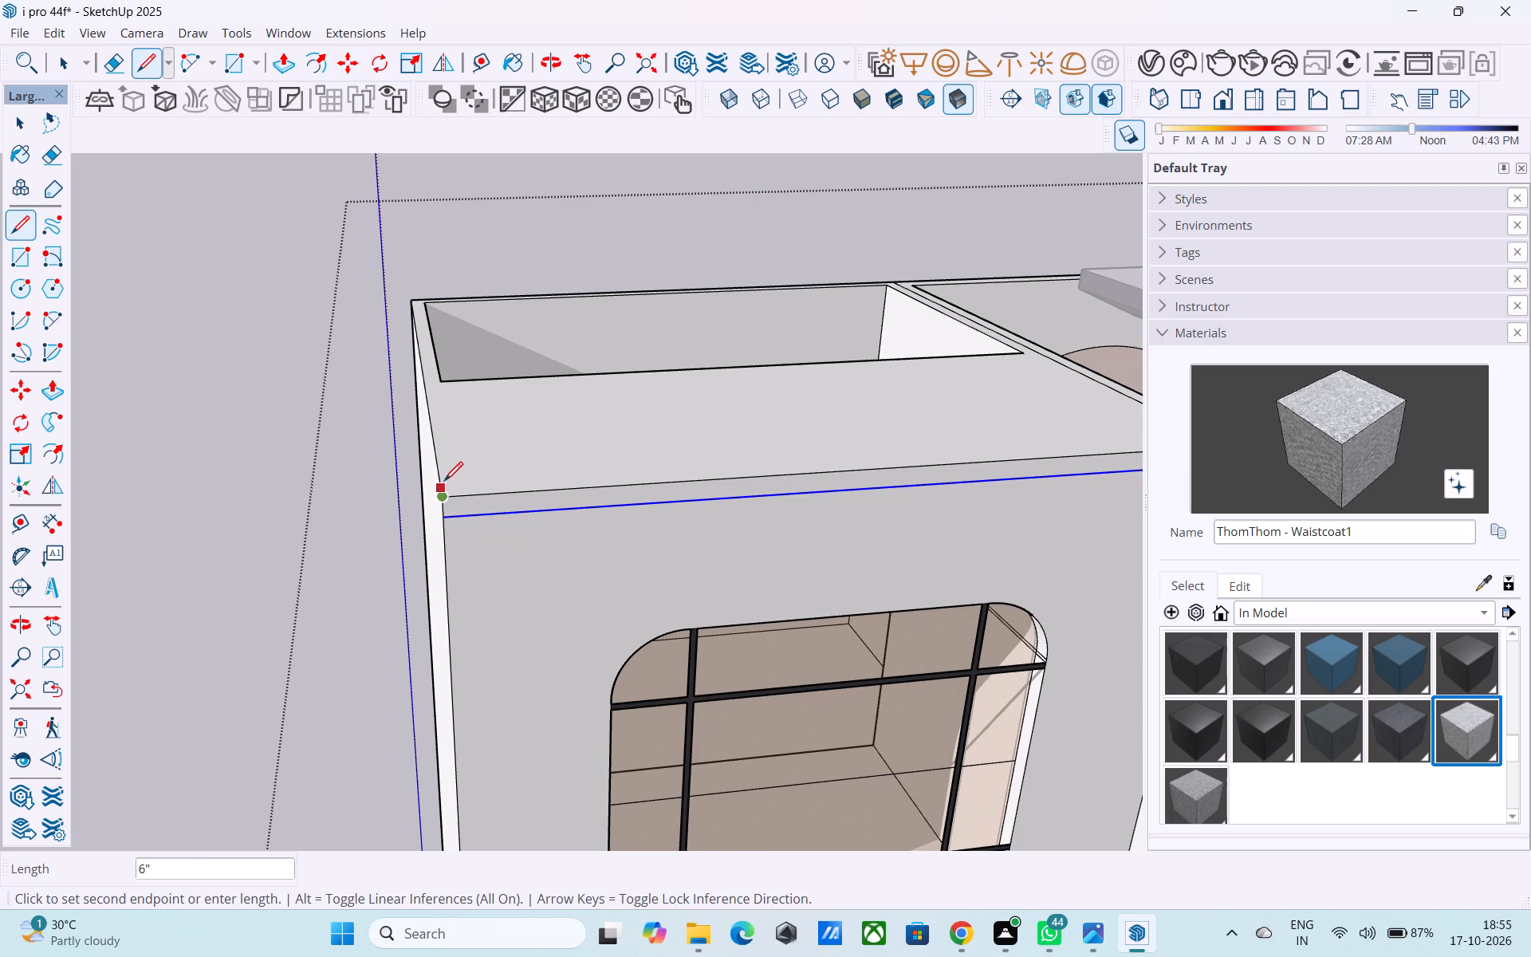
middle_drag(440, 451, 611, 333)
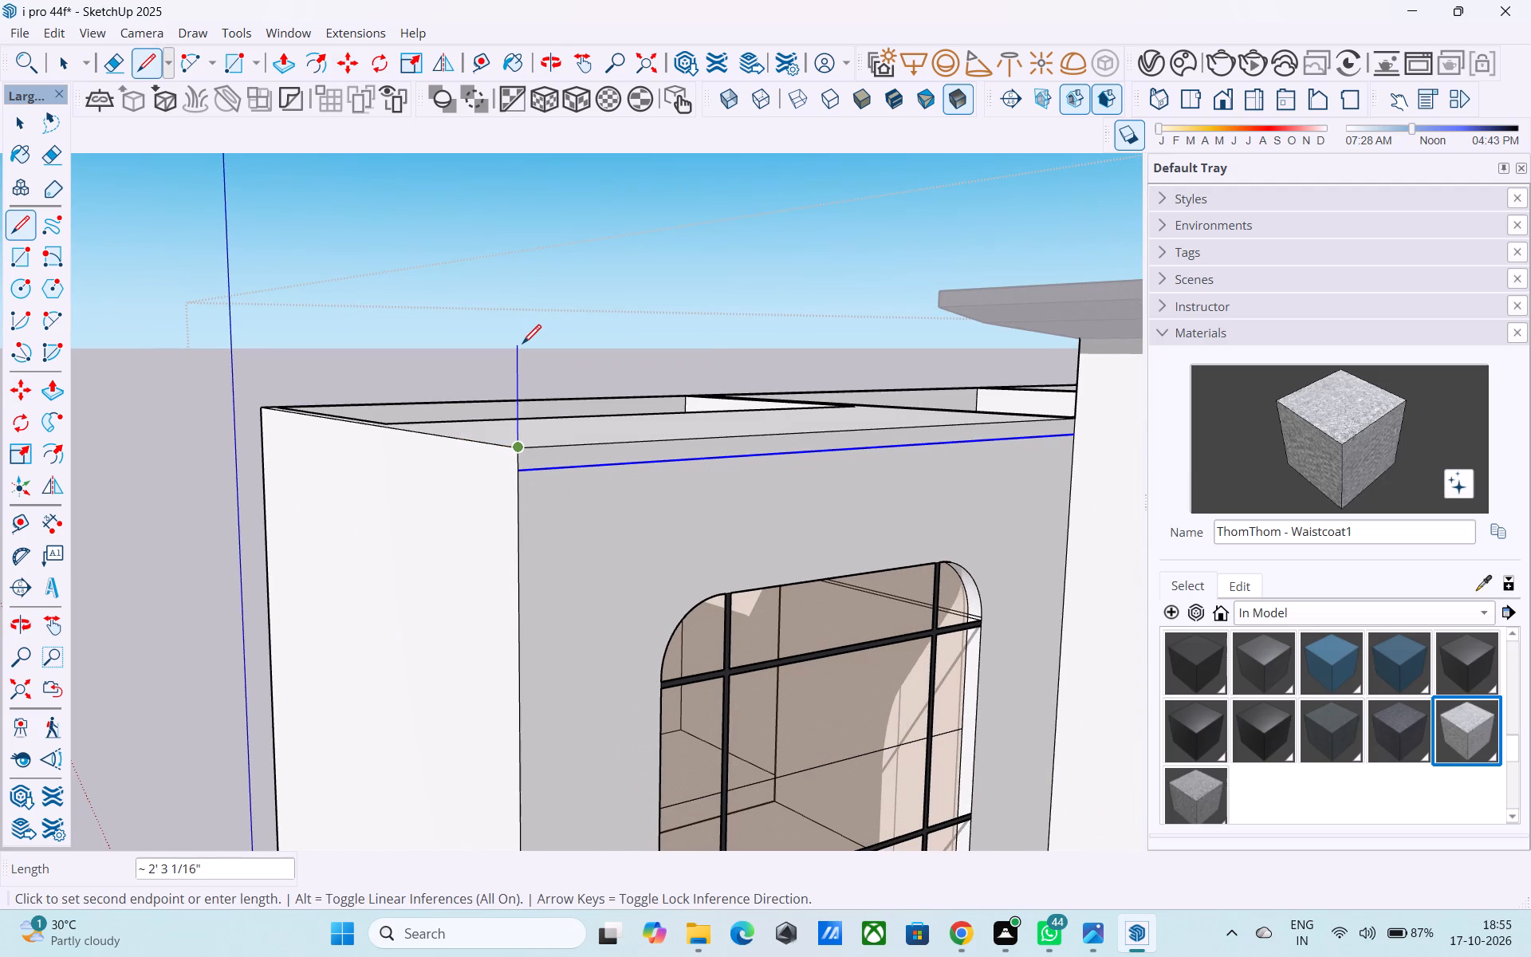
text(6")
key(Return)
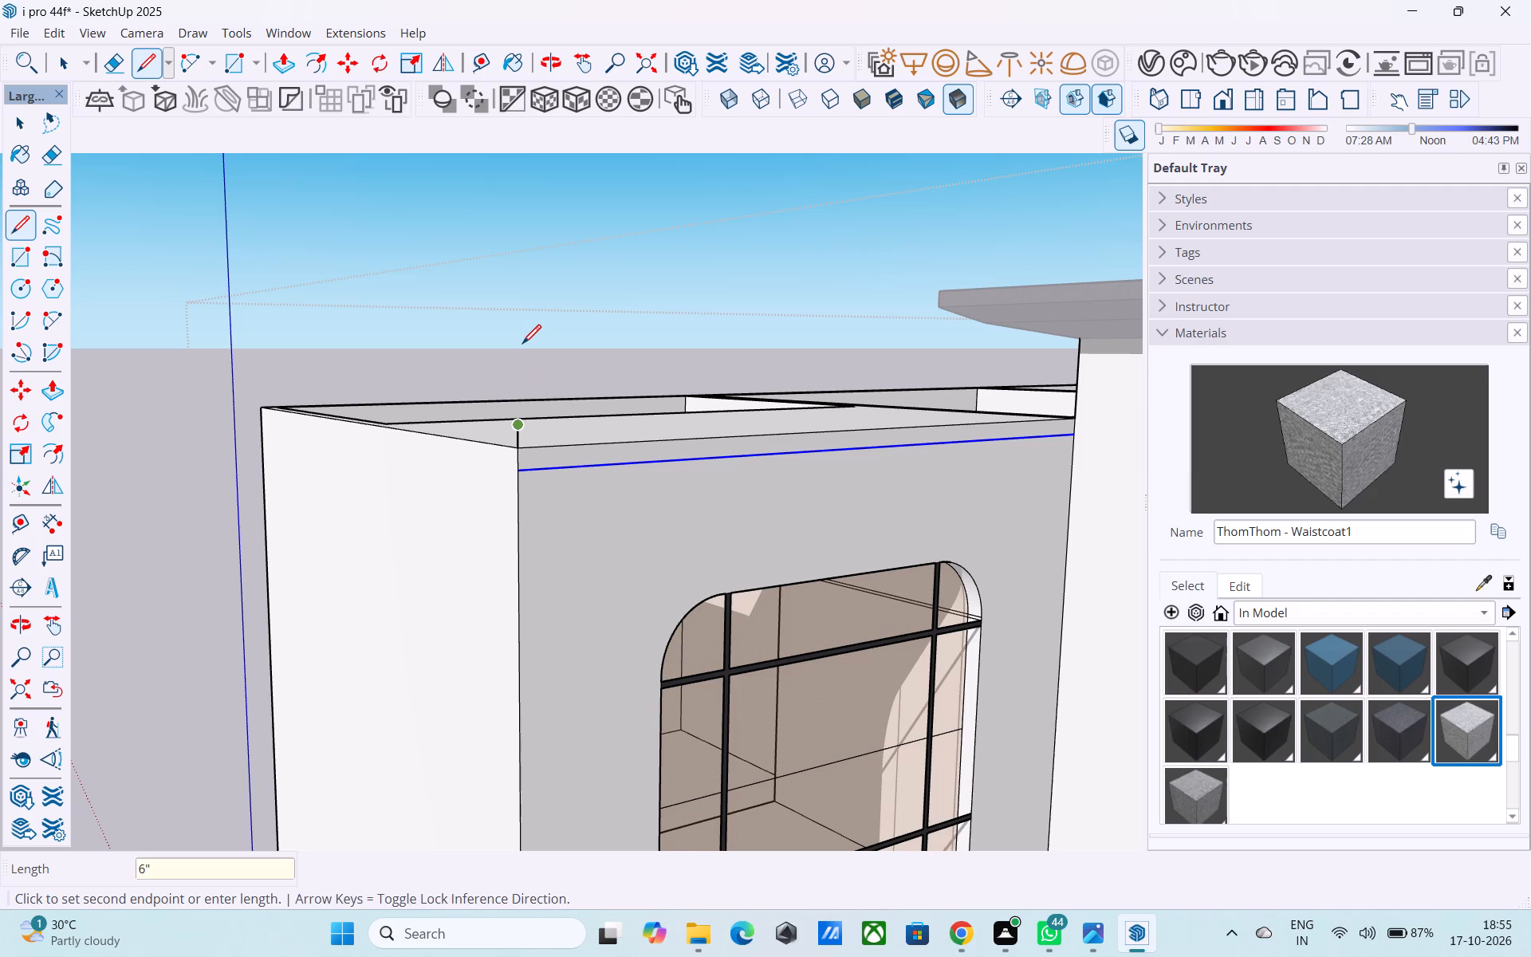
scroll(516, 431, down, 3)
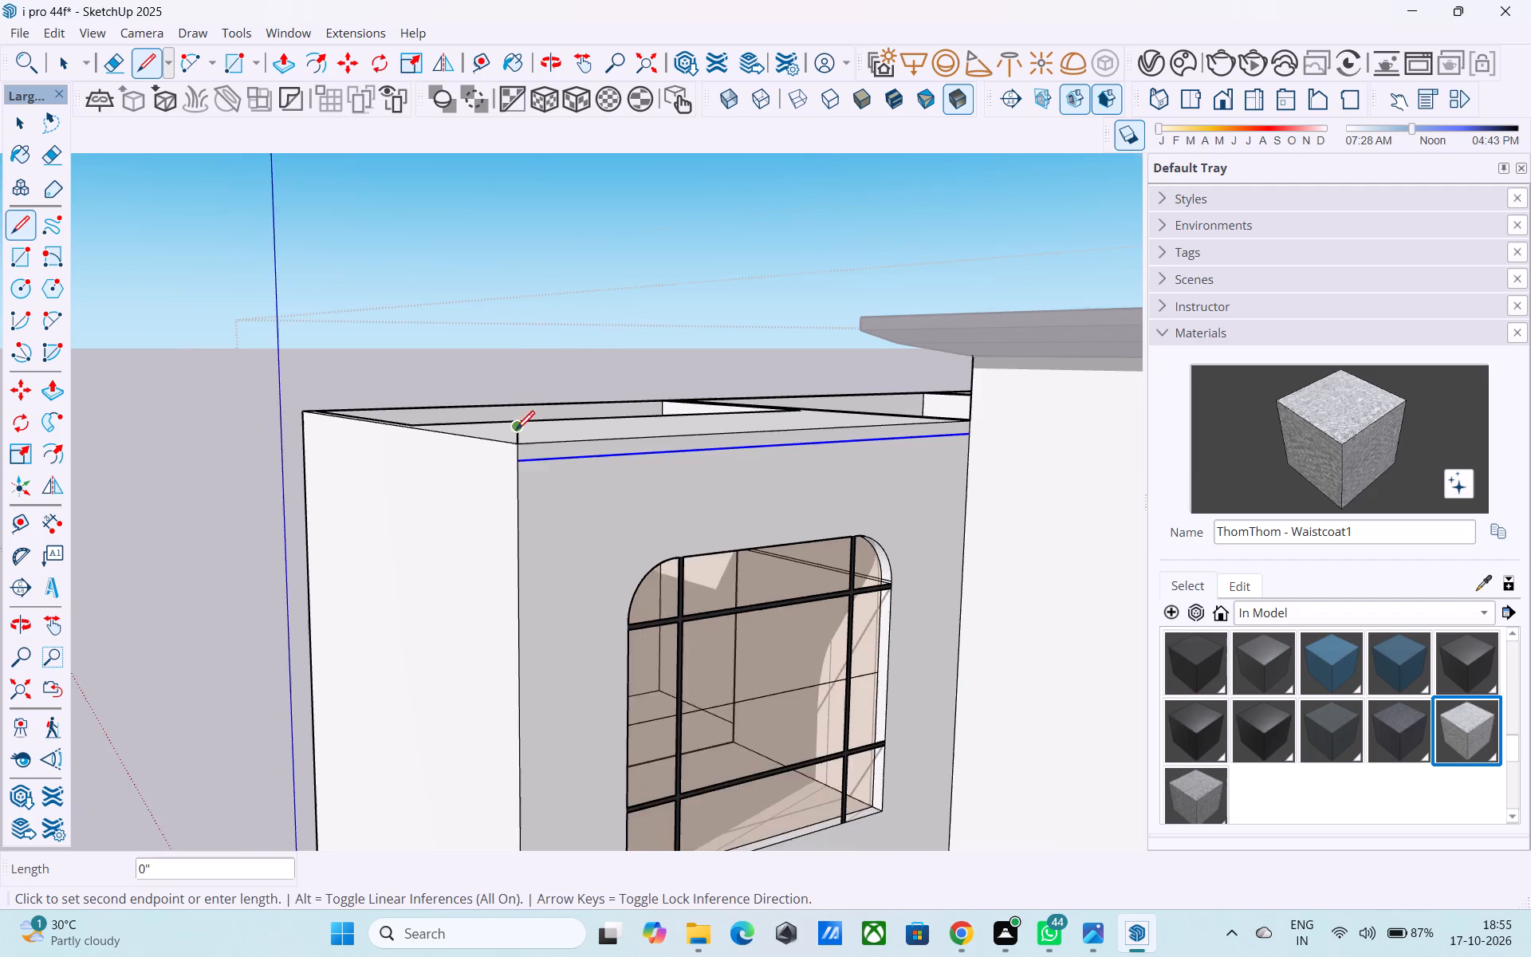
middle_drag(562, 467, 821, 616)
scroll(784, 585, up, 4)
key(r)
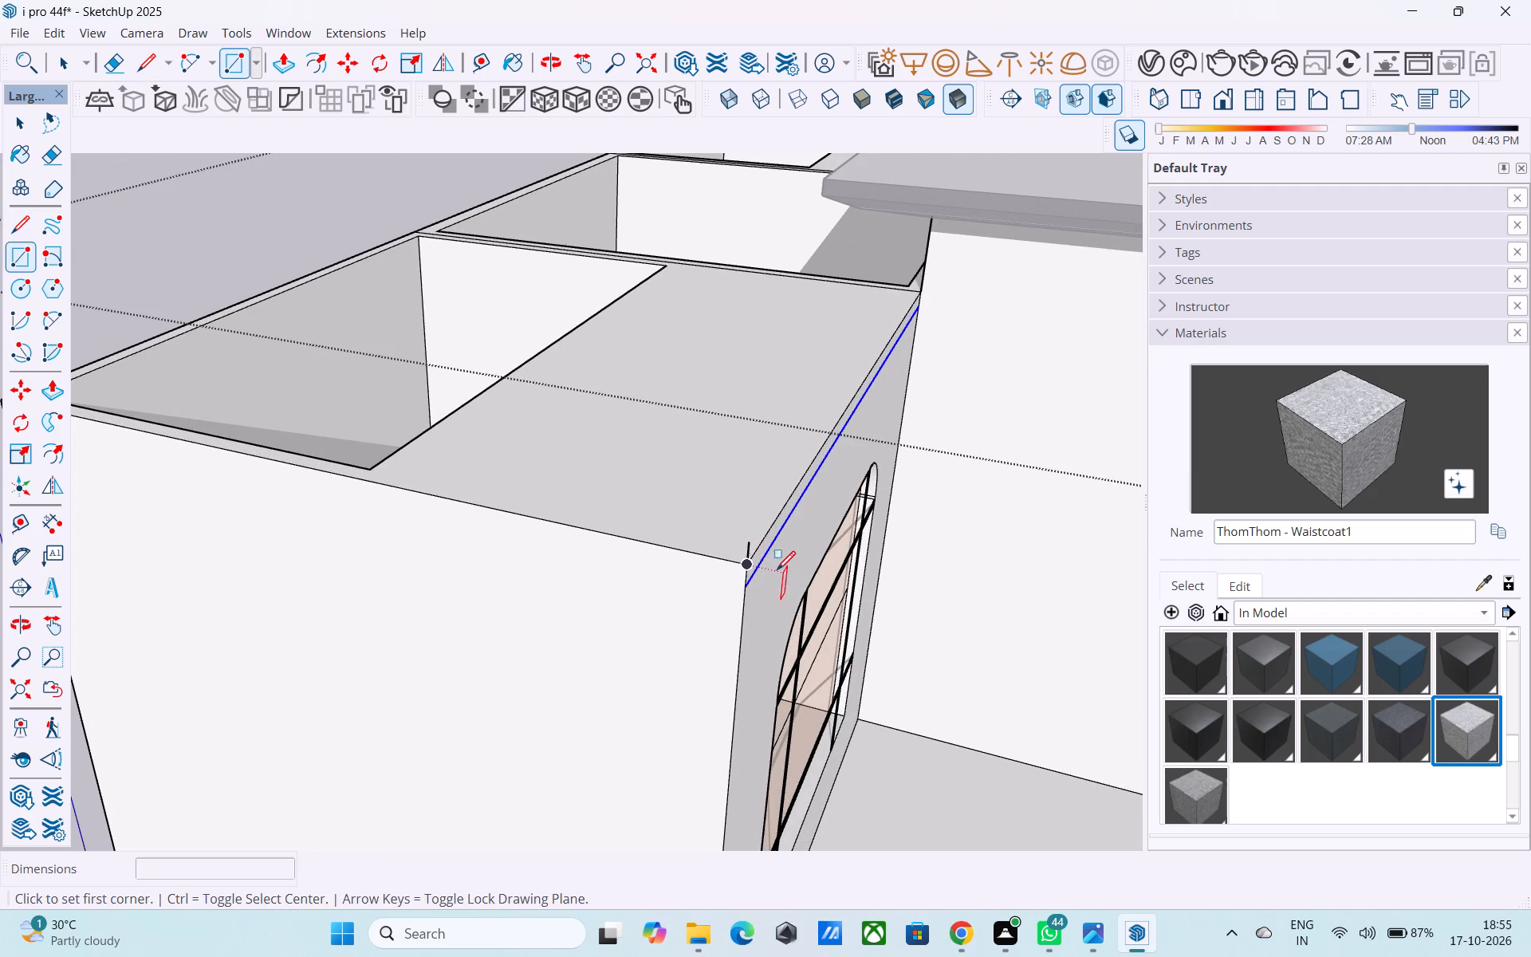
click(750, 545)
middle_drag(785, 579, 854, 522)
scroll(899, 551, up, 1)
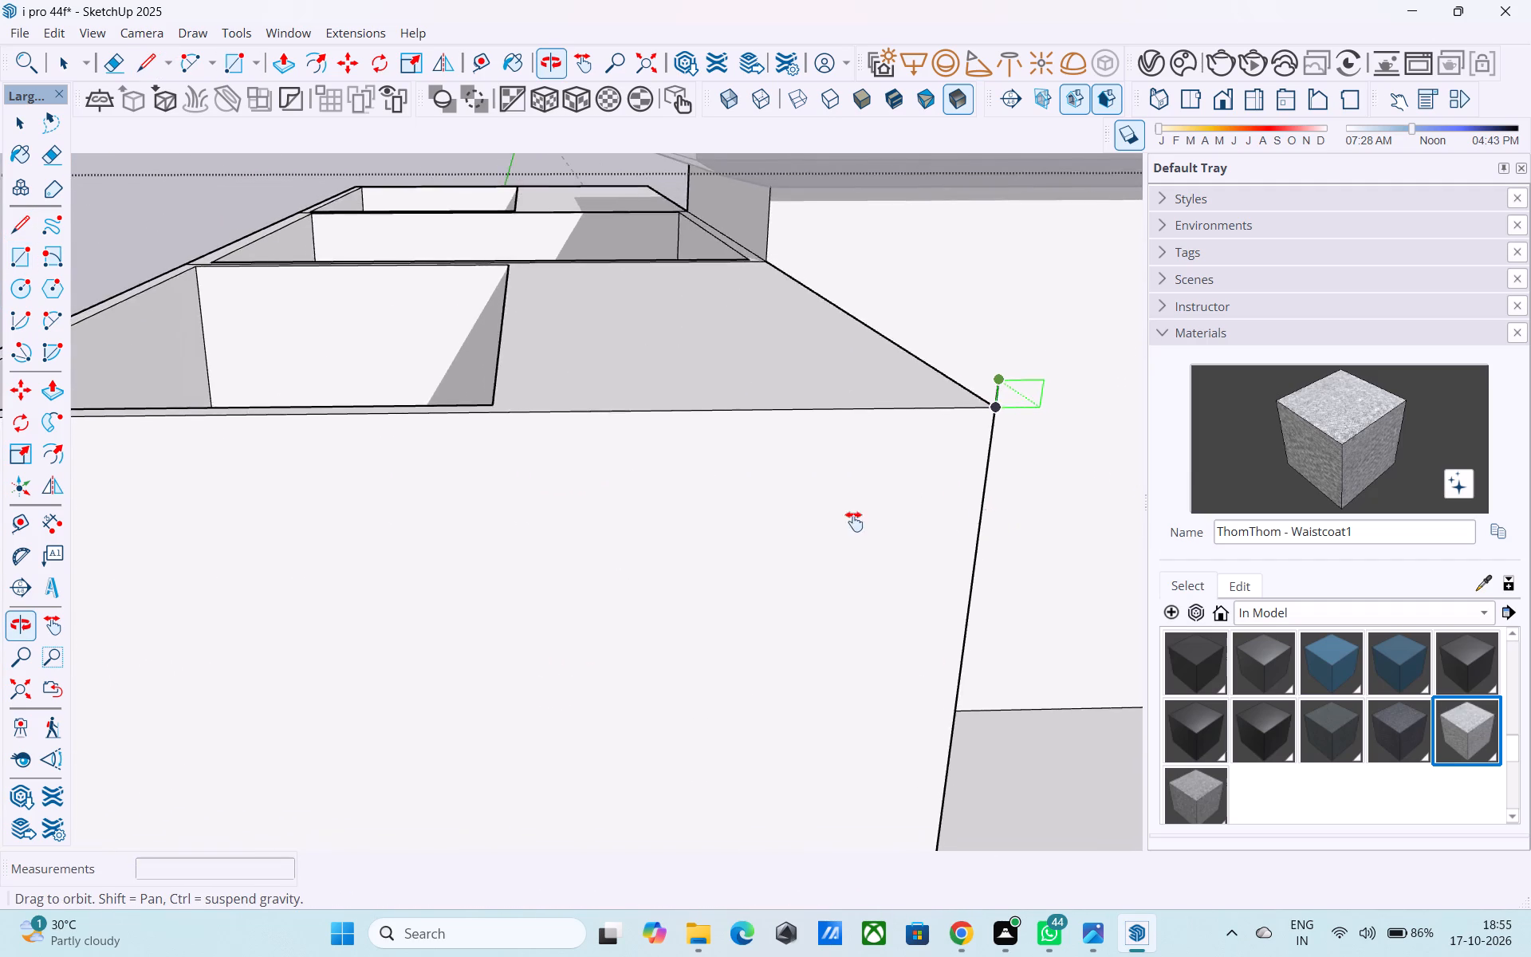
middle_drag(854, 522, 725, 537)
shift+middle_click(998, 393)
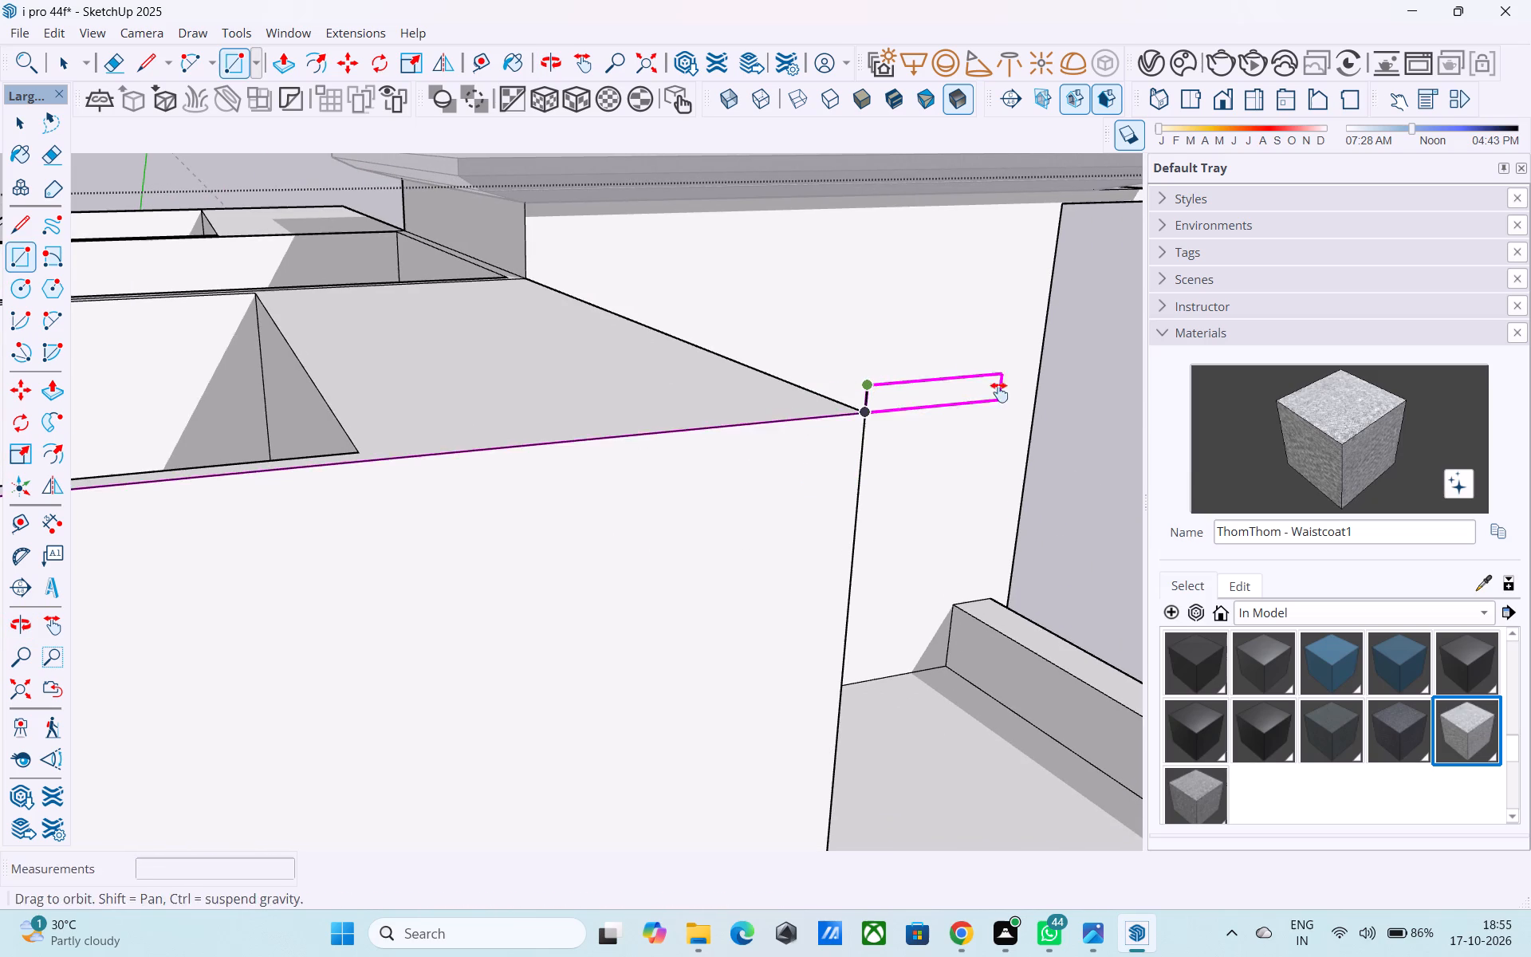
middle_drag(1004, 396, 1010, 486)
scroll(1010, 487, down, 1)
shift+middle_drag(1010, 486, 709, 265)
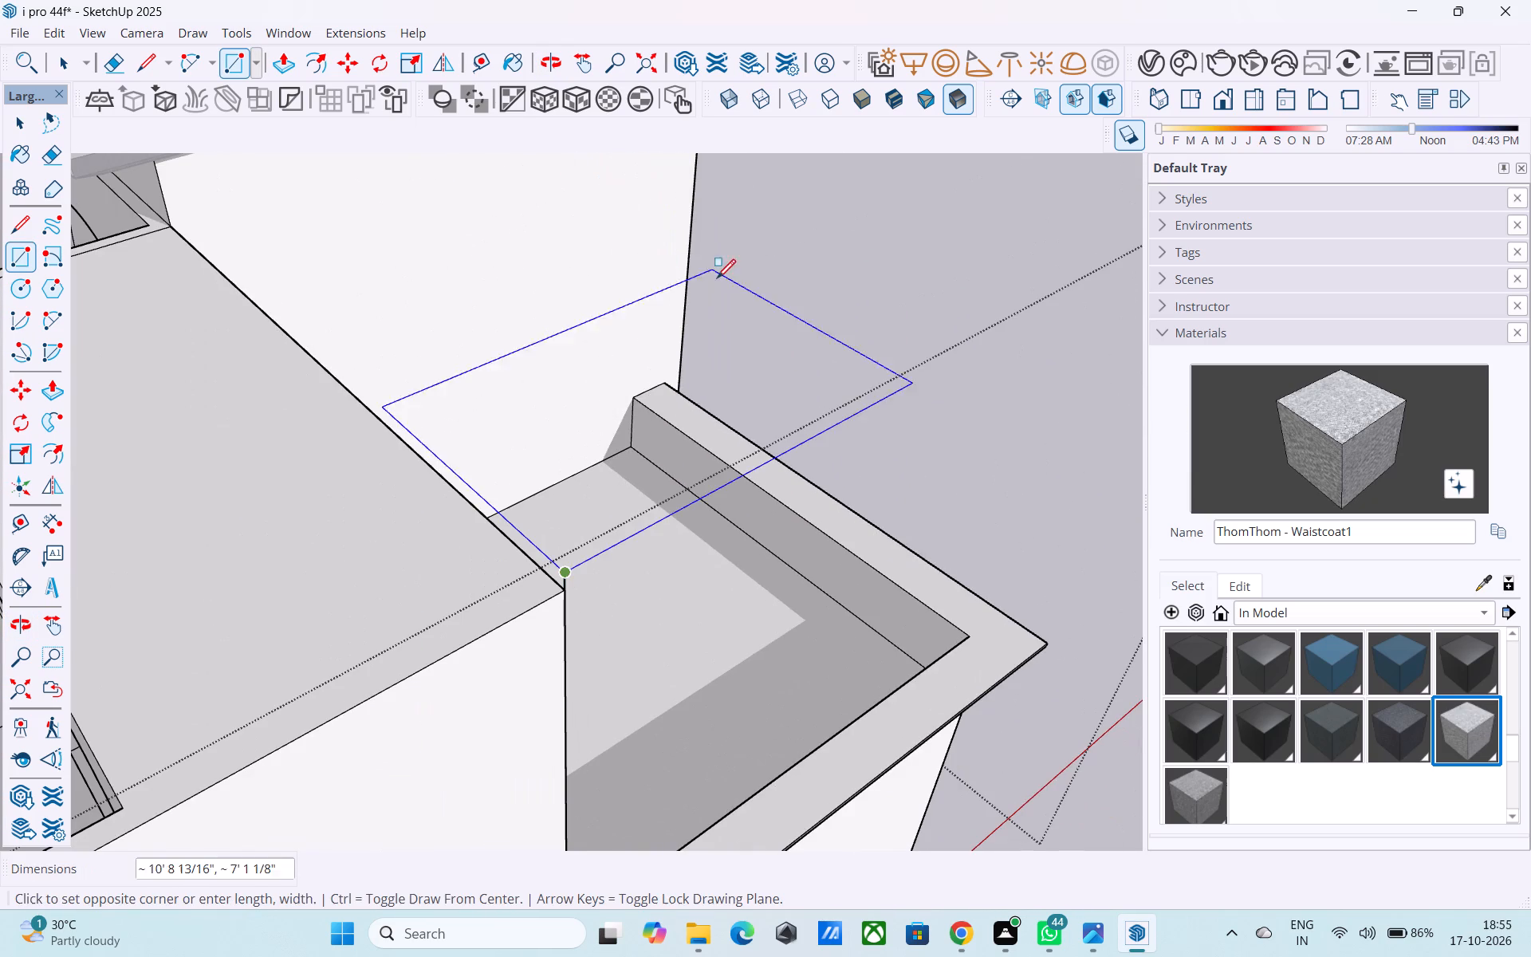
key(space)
Draw a 1' horizontal line sideways past the side wall from the top of the vertical line at the left upper wing's corner.
key(l)
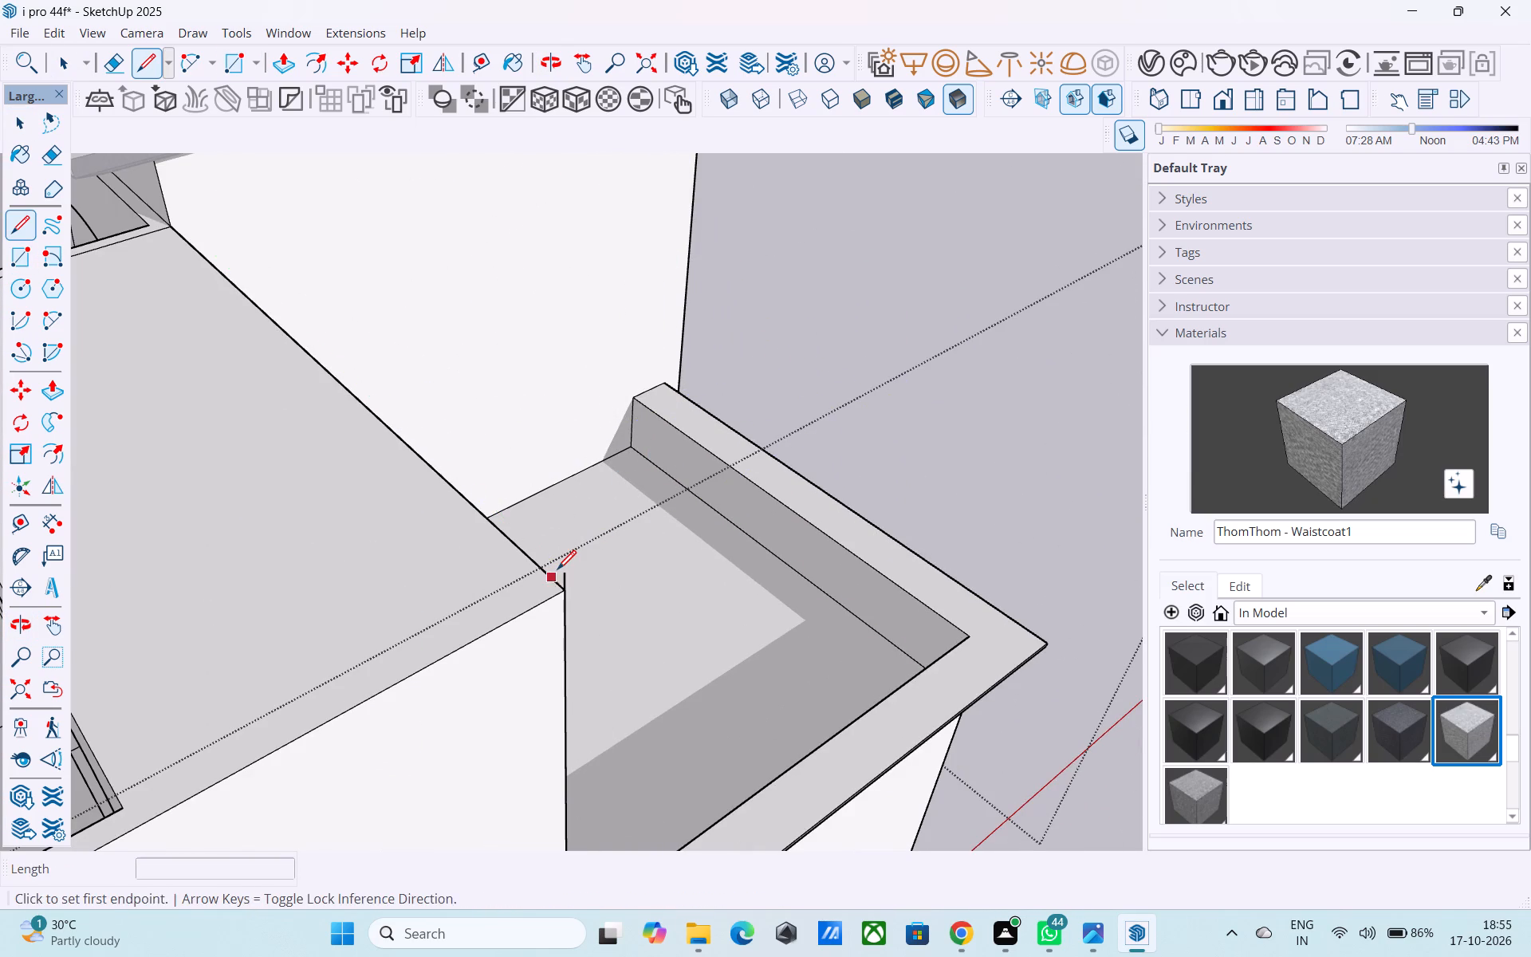
click(557, 571)
key(l)
click(565, 576)
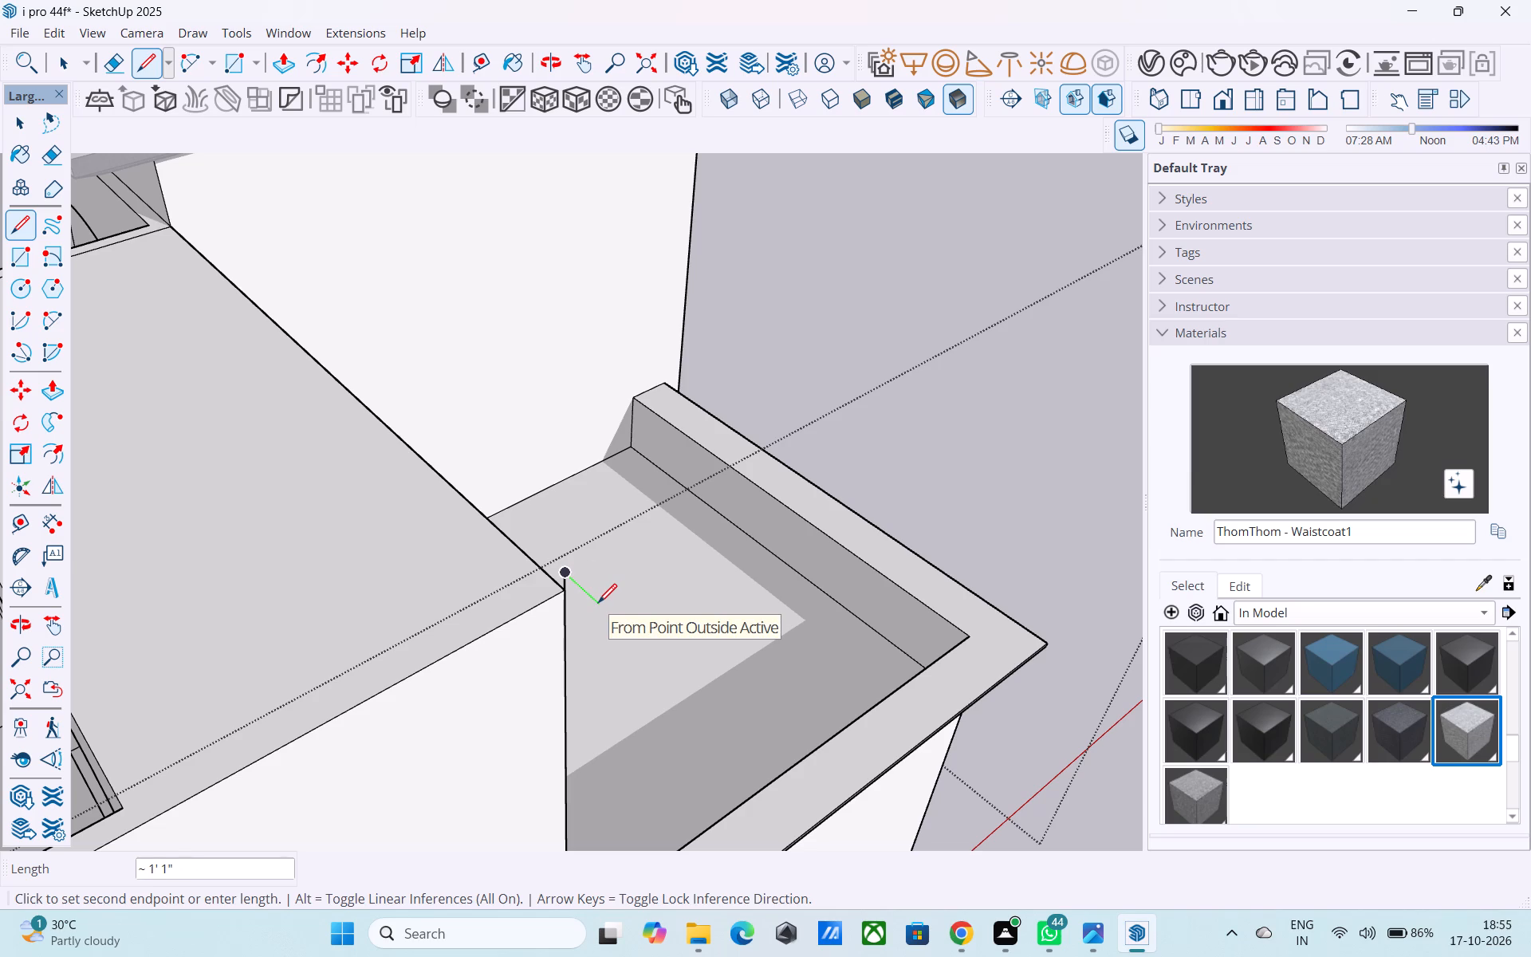
text(6")
key(Return)
text(1')
key(Return)
click(600, 600)
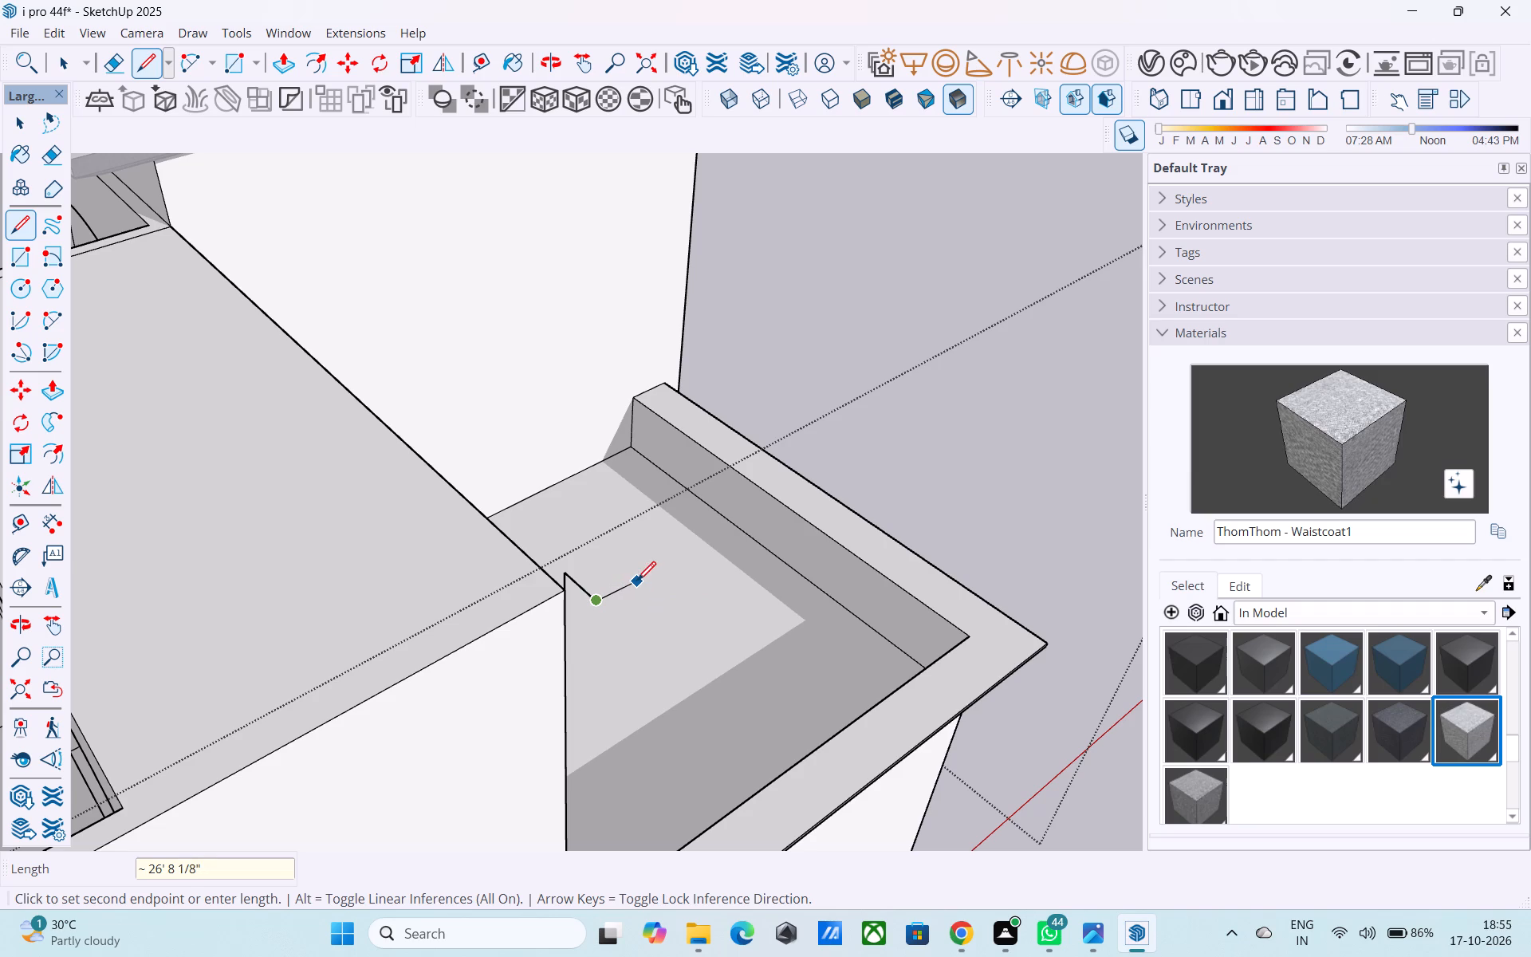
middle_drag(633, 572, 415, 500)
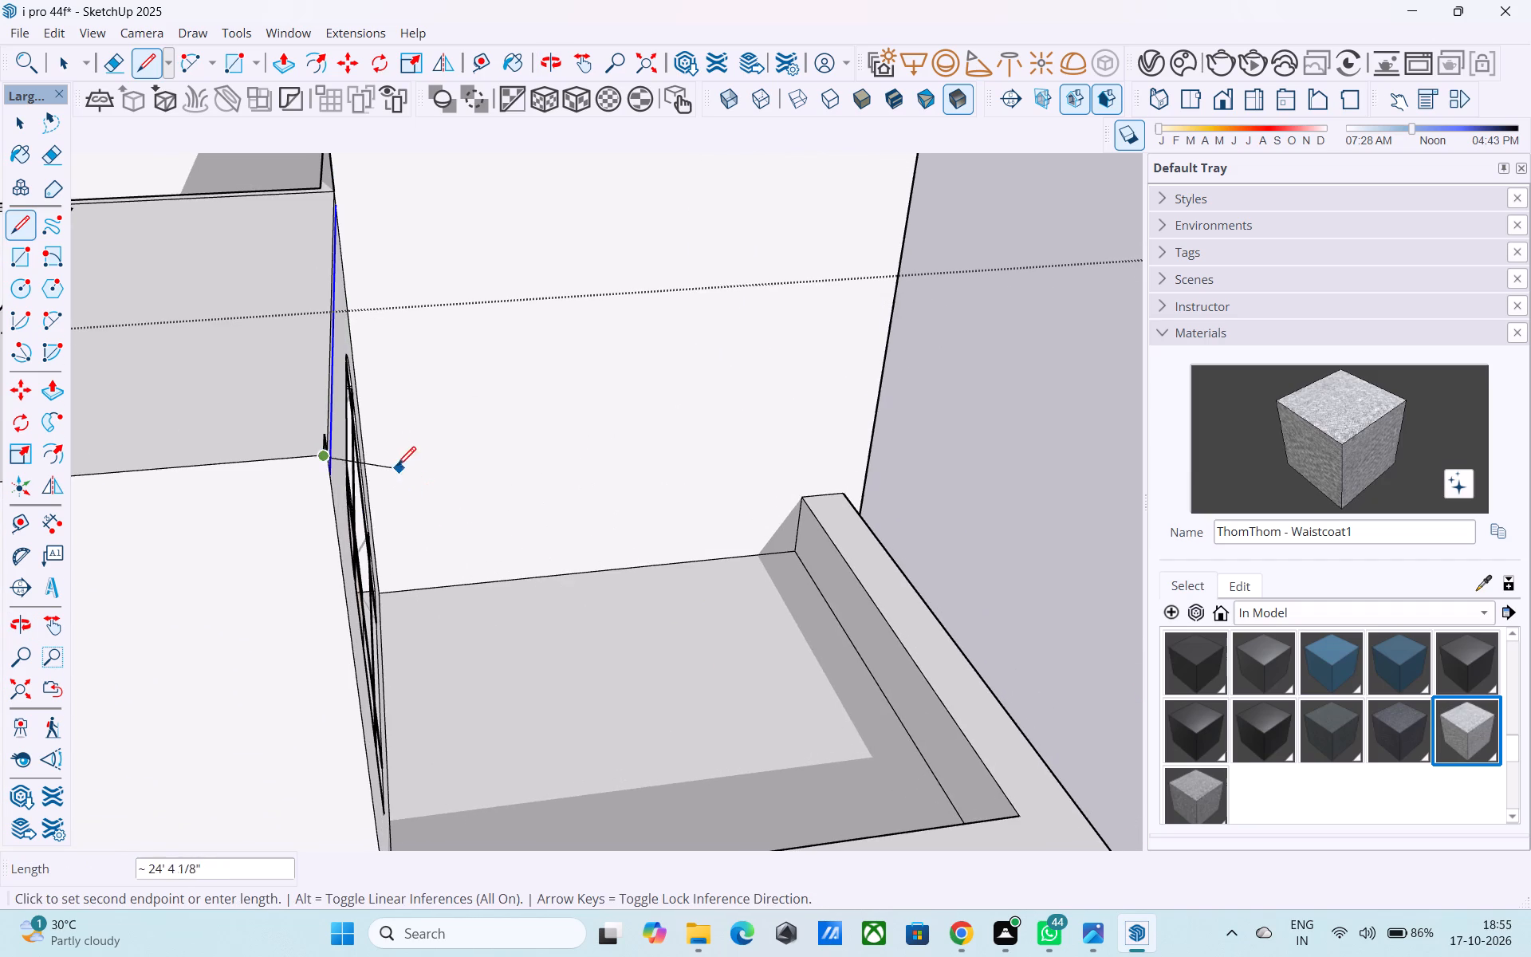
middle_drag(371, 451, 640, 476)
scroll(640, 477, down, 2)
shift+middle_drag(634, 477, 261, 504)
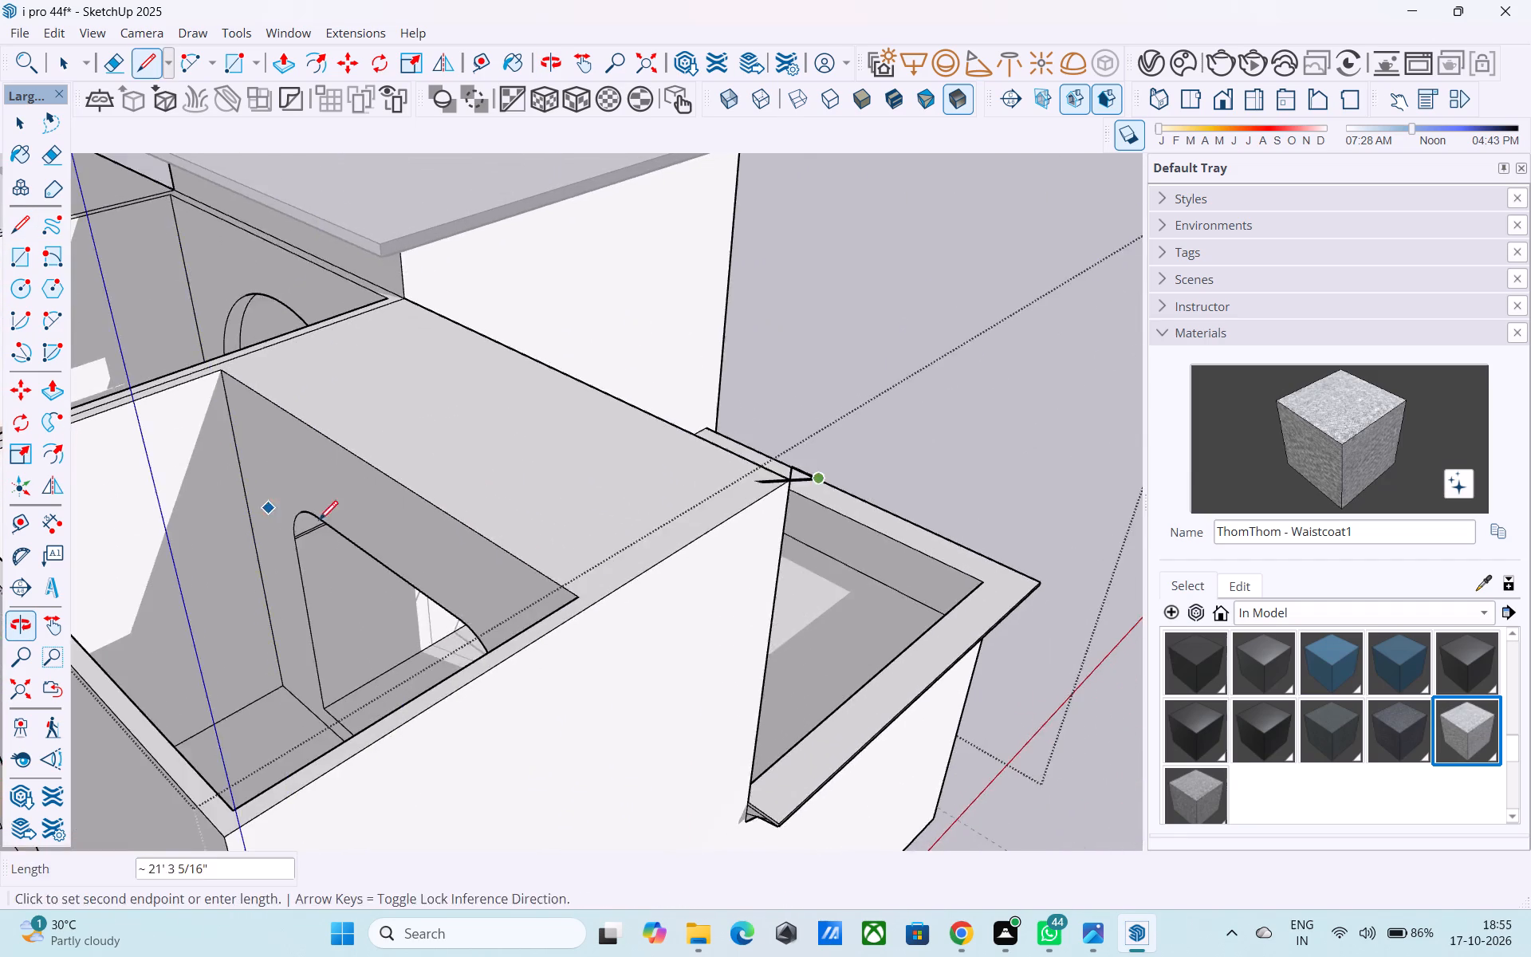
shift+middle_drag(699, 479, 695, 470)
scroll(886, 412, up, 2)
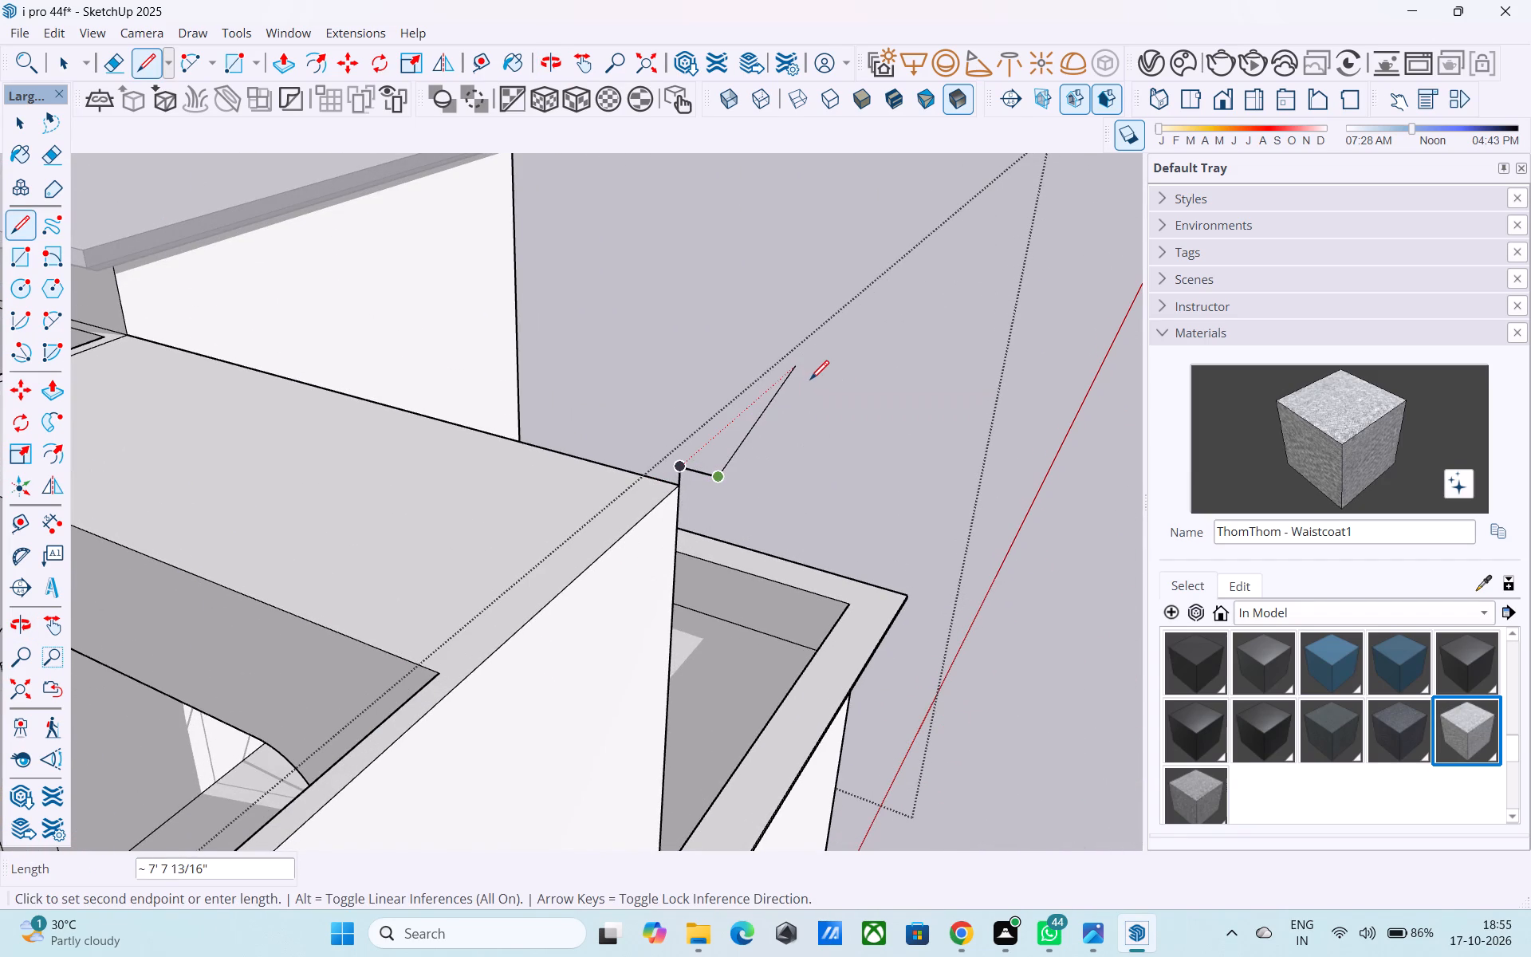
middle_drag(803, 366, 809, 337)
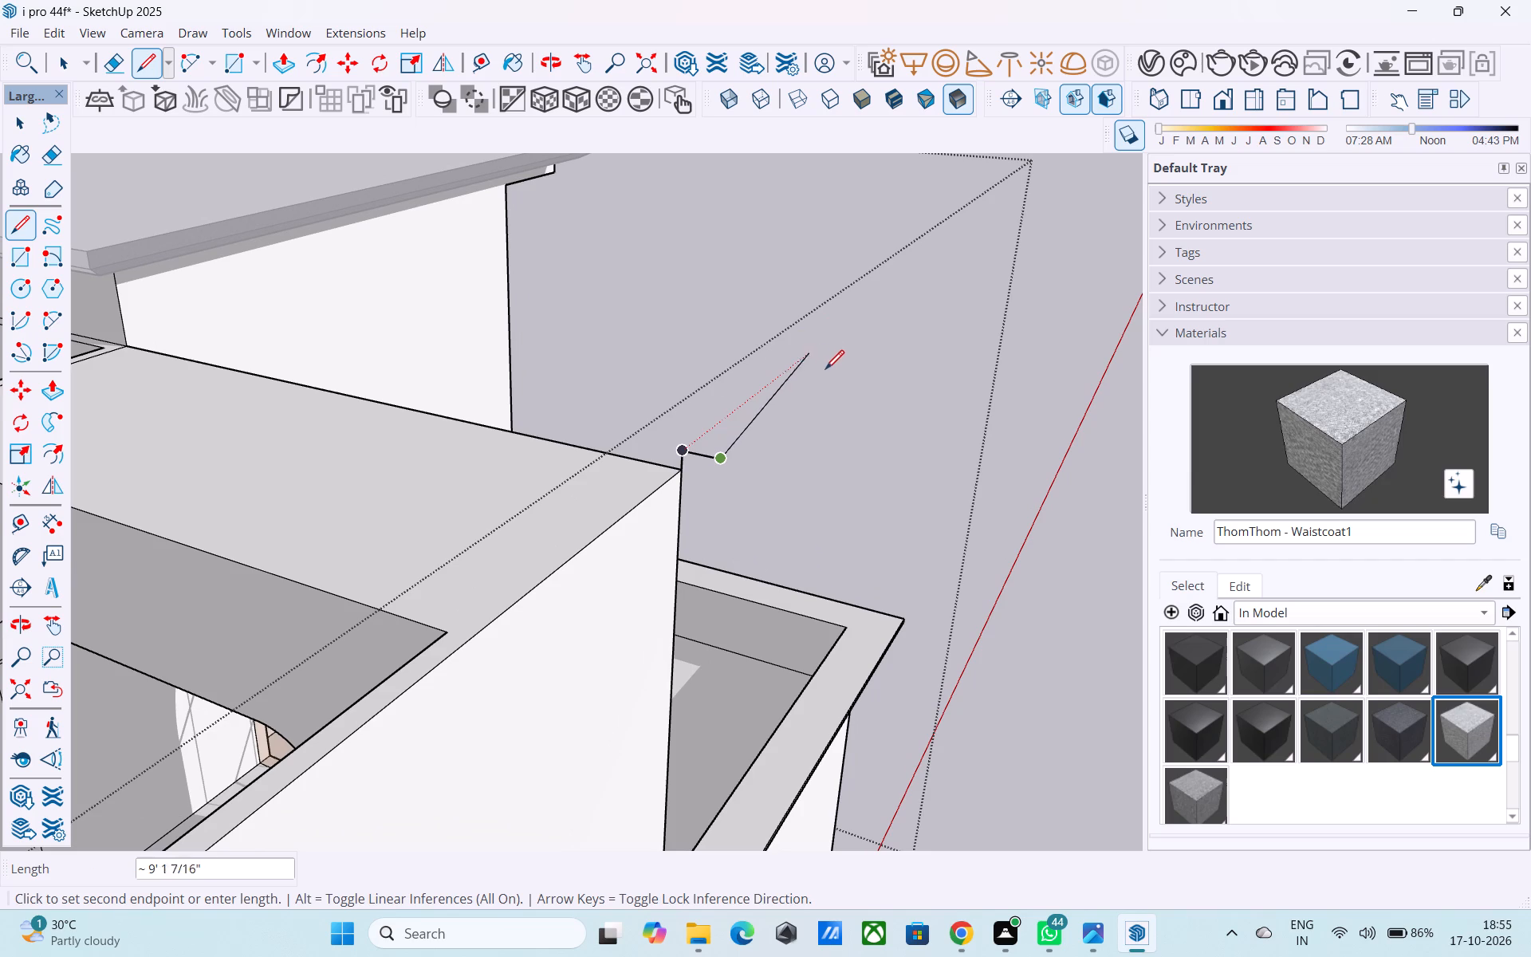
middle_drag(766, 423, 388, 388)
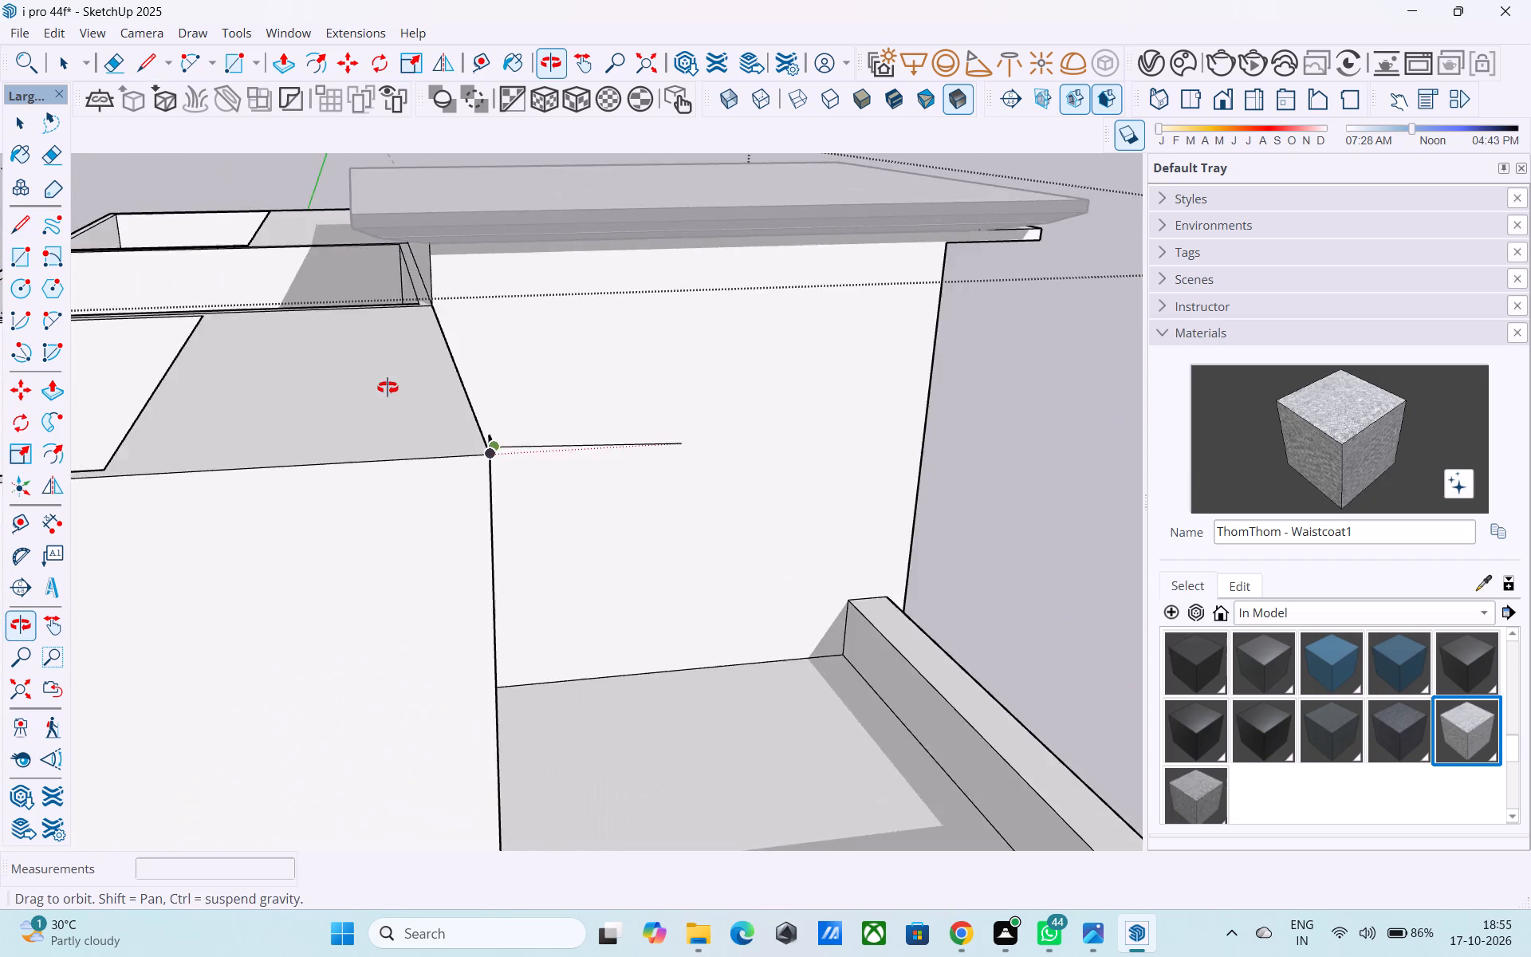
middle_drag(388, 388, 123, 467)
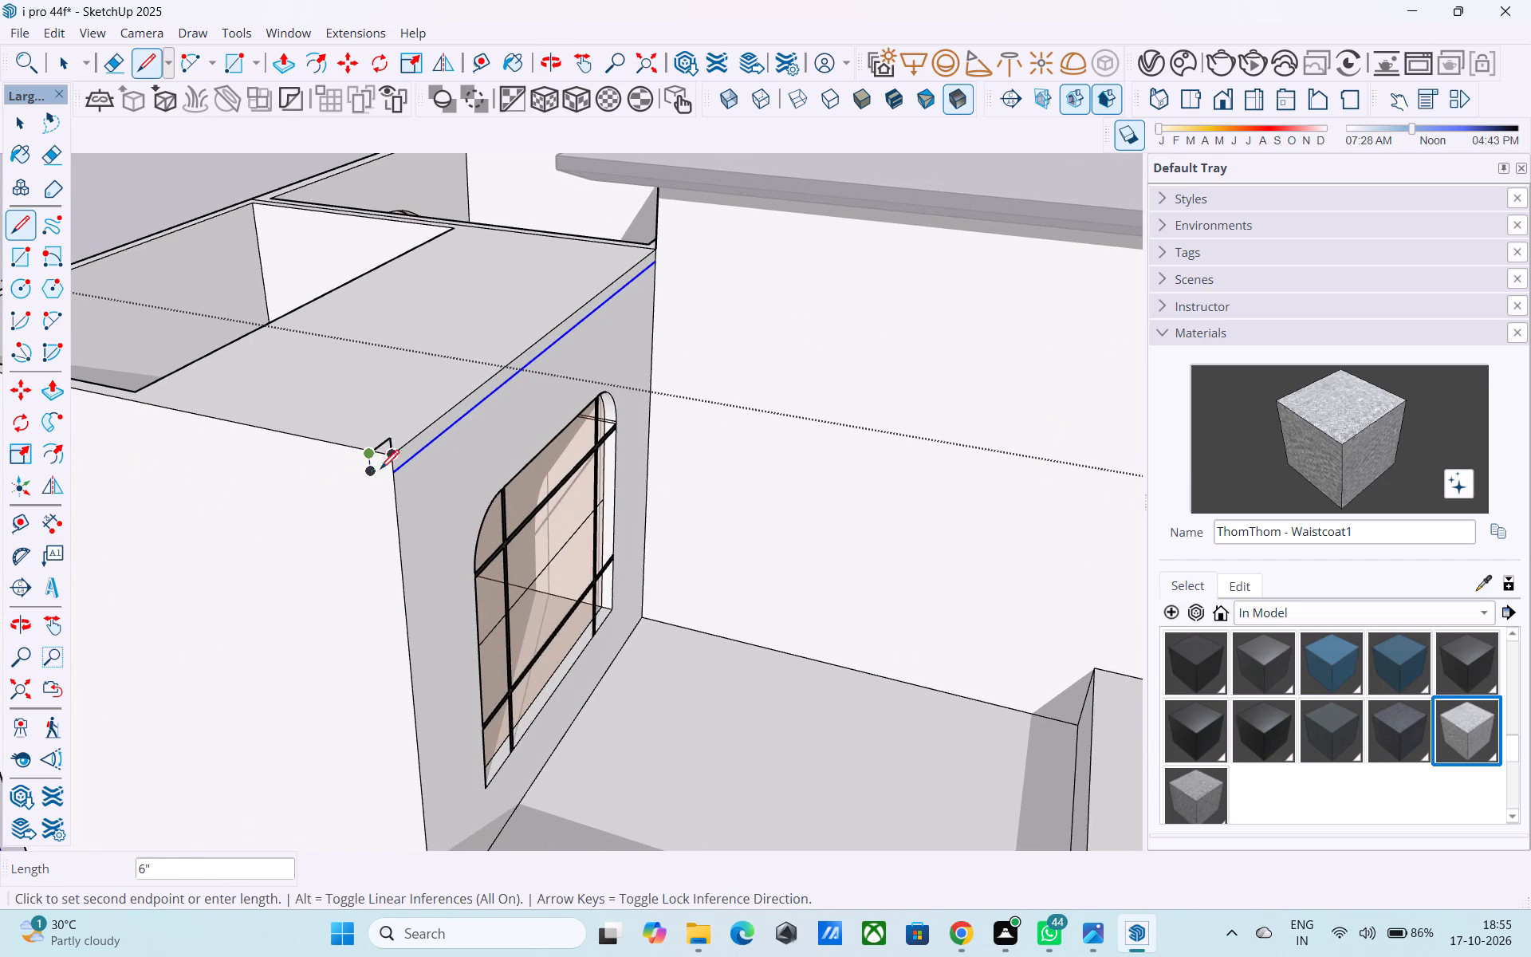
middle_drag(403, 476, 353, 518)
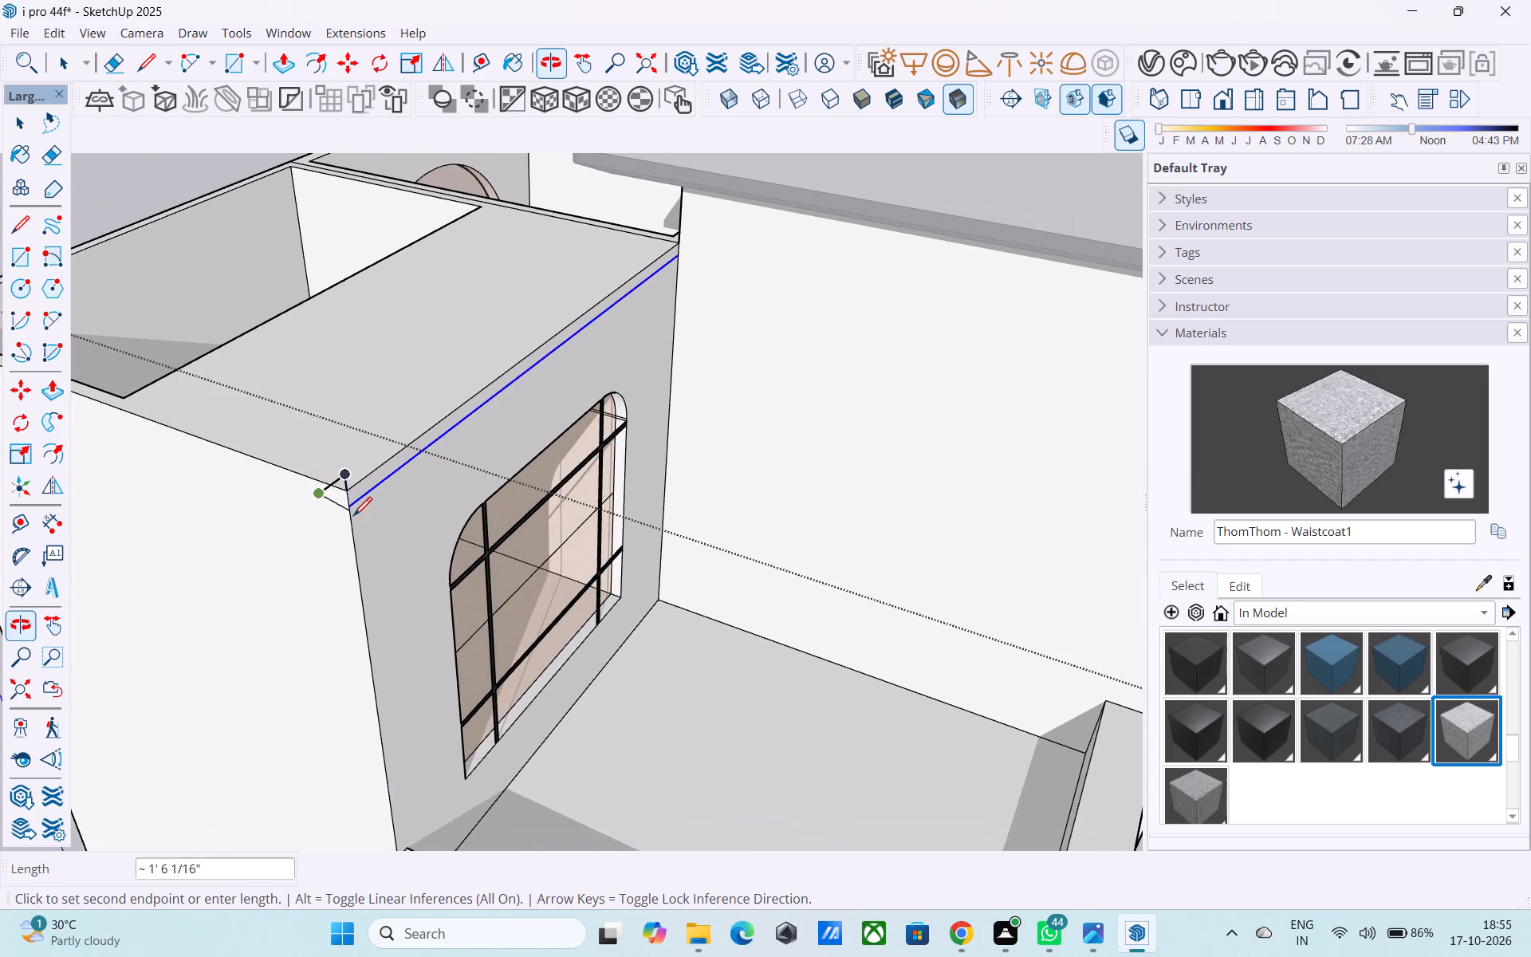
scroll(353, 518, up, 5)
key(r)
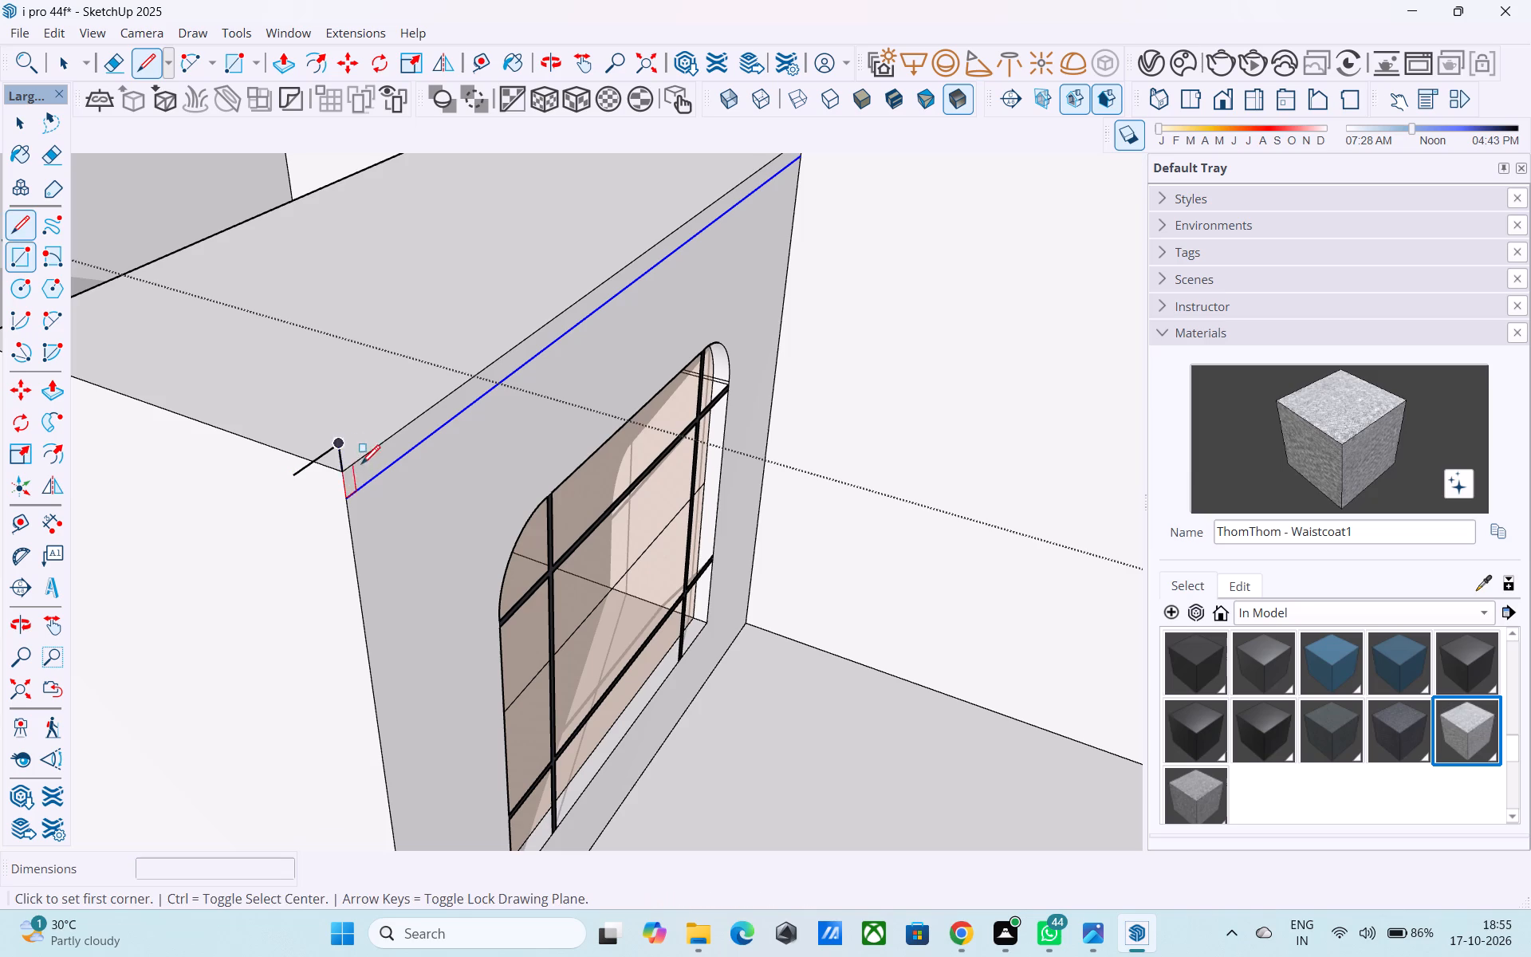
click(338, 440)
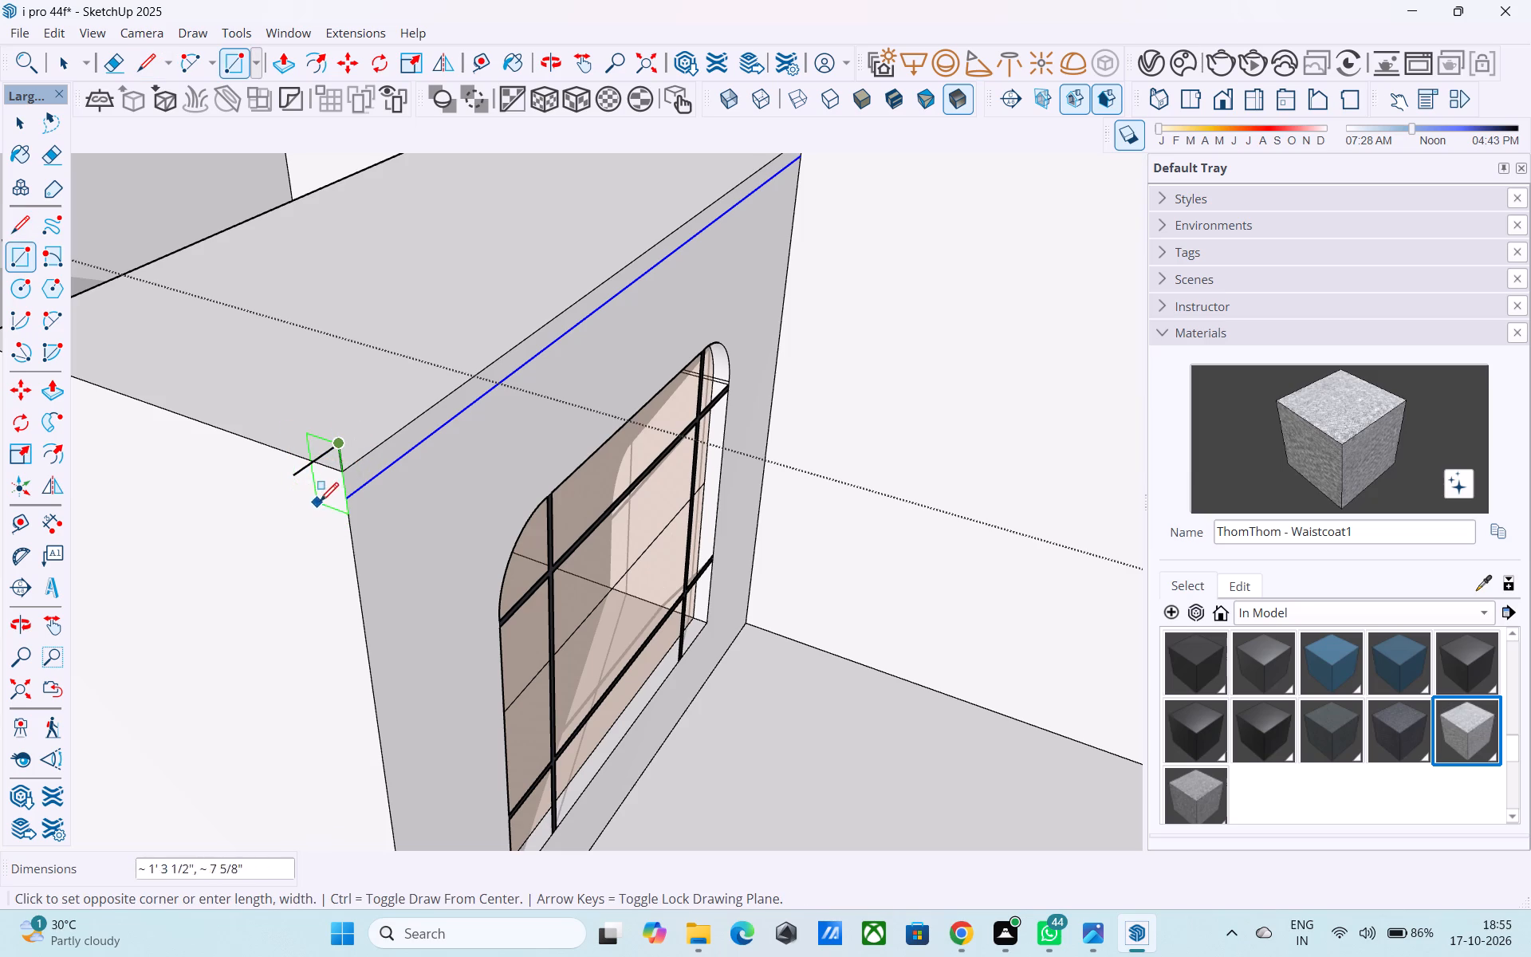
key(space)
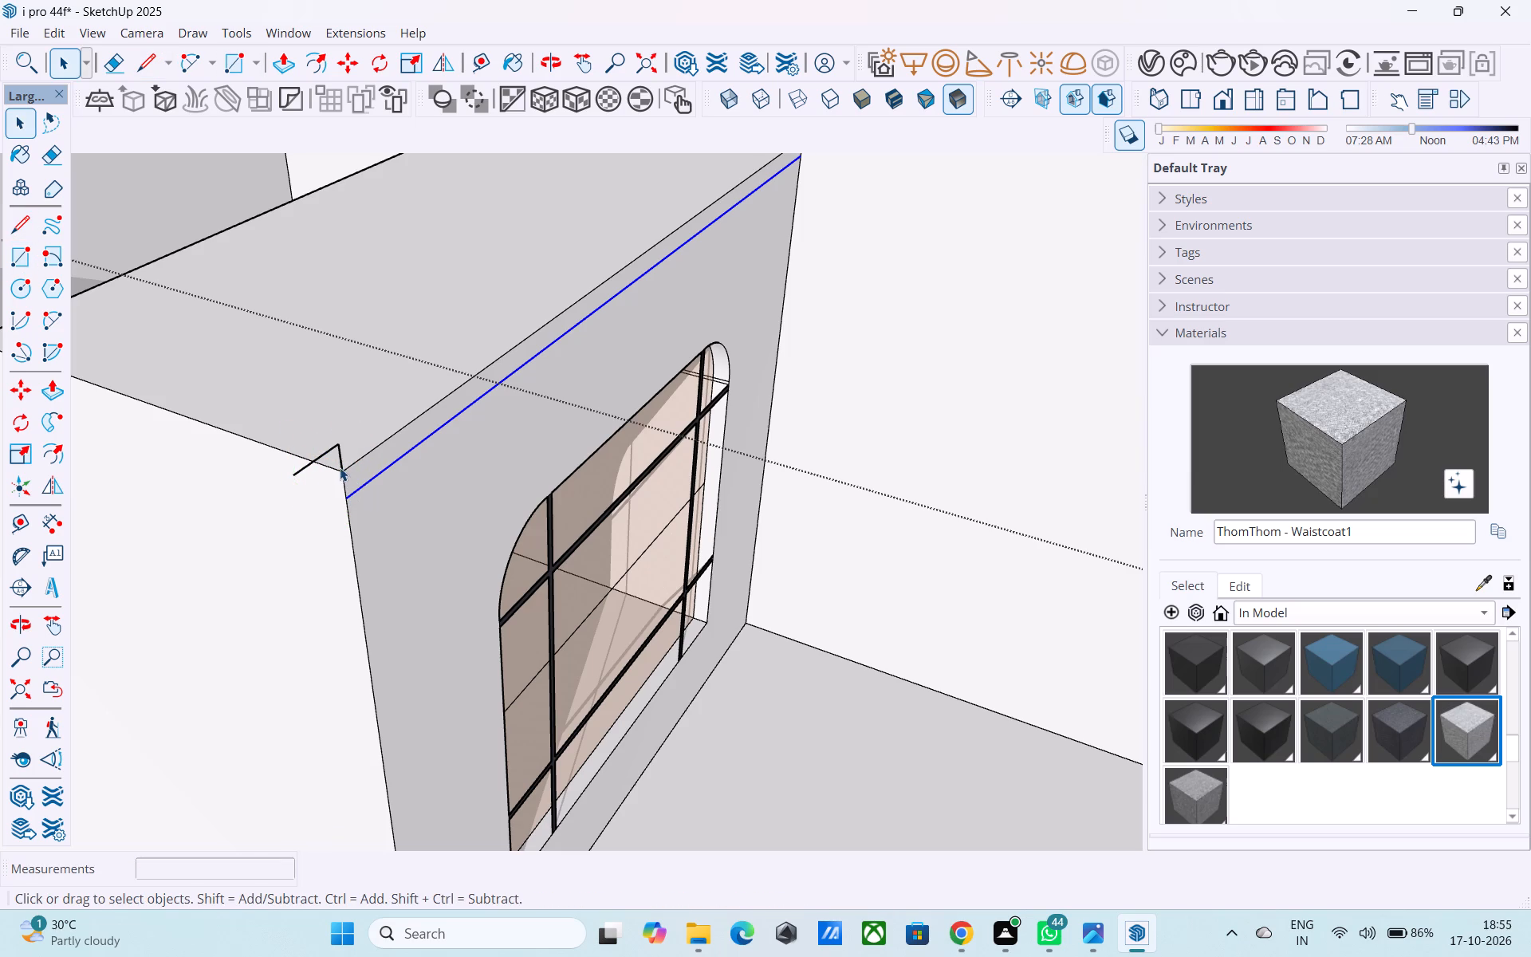
Draw a 1' horizontal line out from the front wall, starting at the top of the corner's vertical line.
key(l)
click(340, 441)
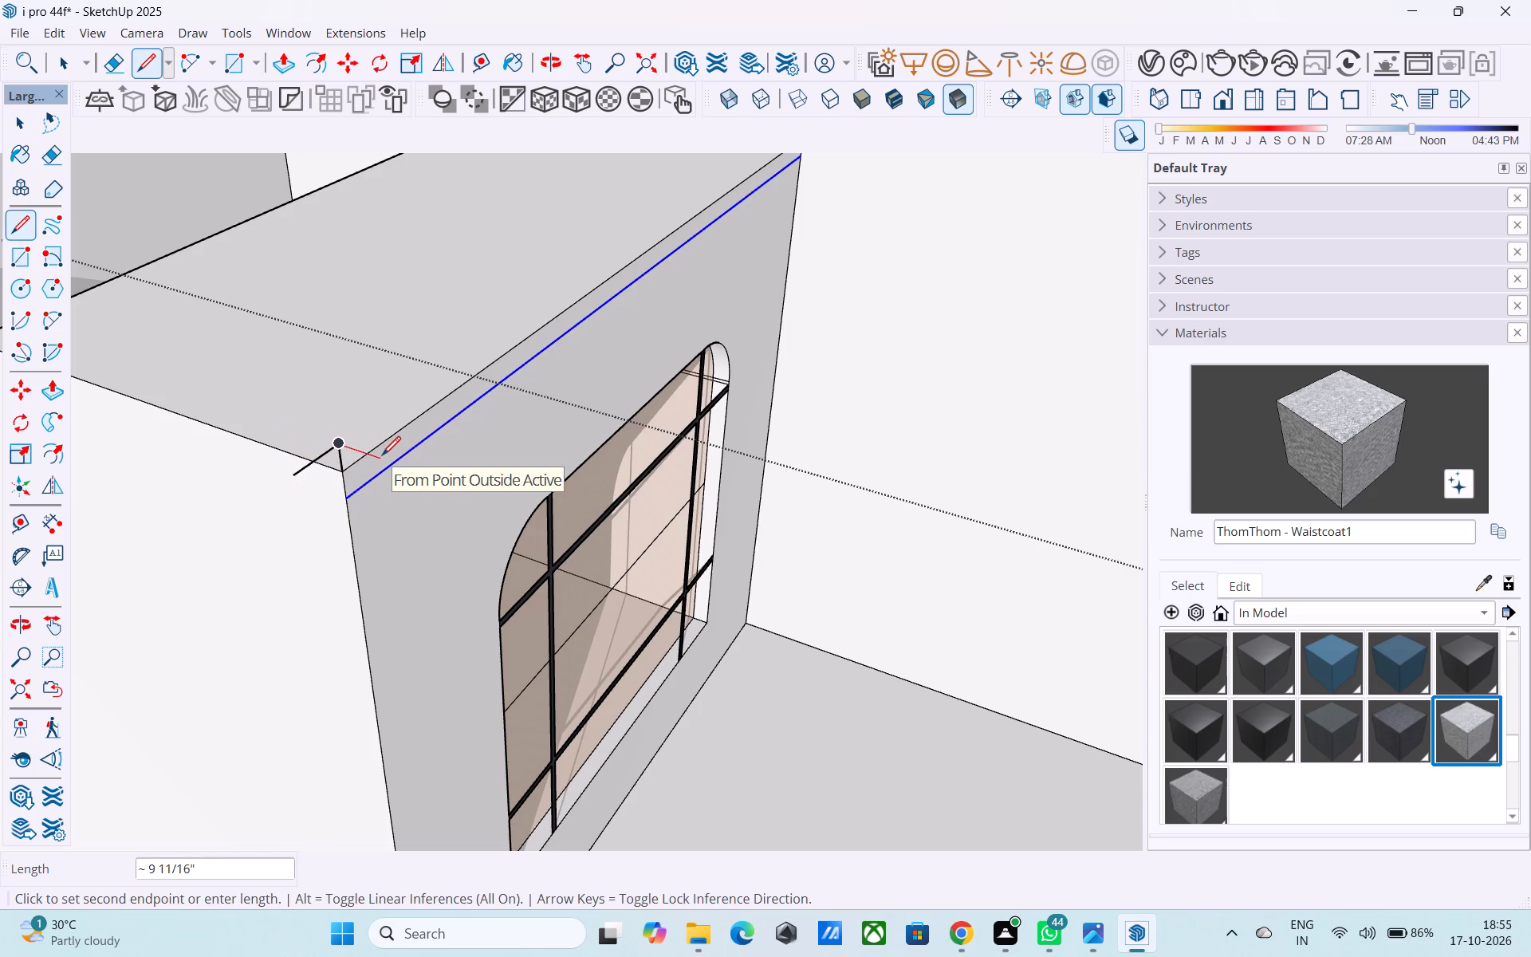
key(6)
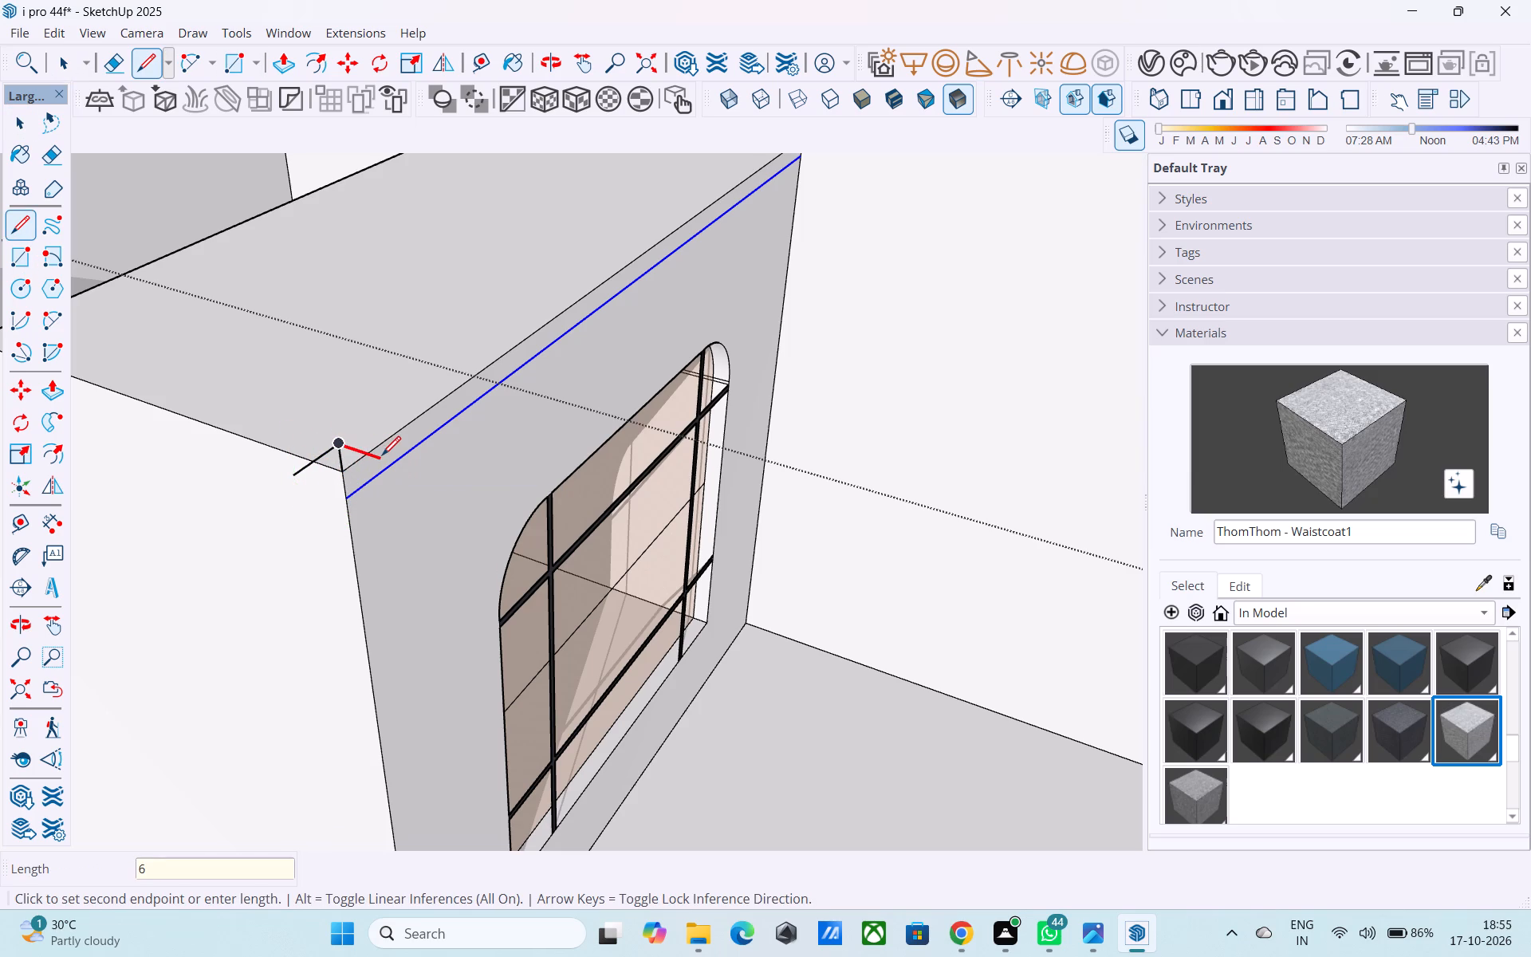
key(BackSpace)
key(BackSpace)
text(1')
key(Return)
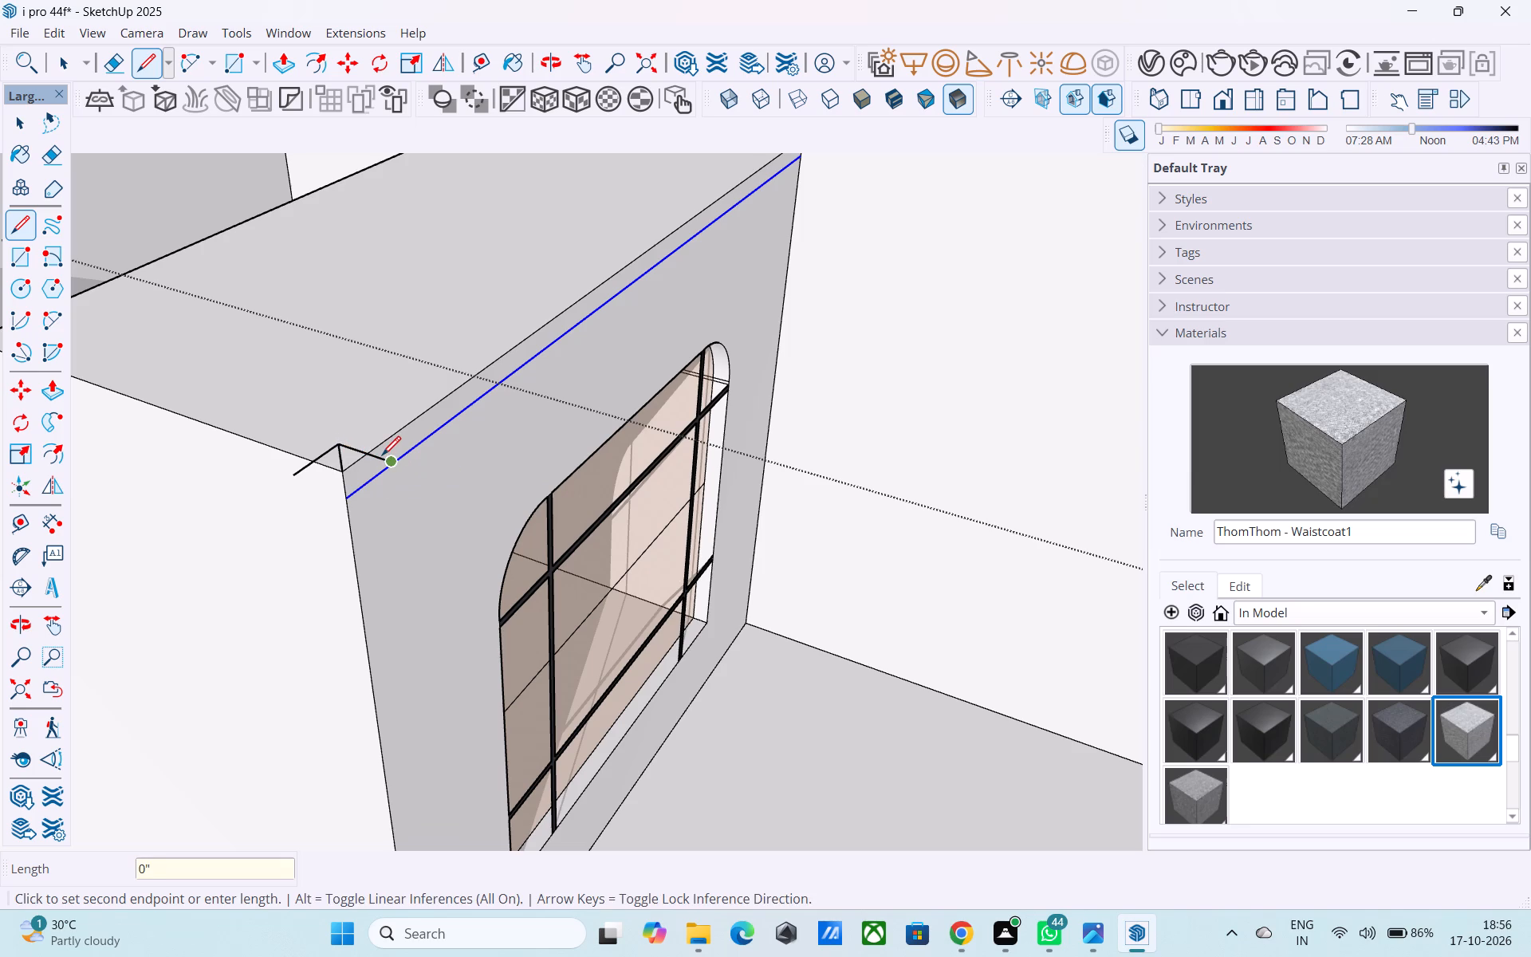
Draw a 1' by 1' horizontal rectangle between the free ends of the two corner lines.
key(r)
click(388, 463)
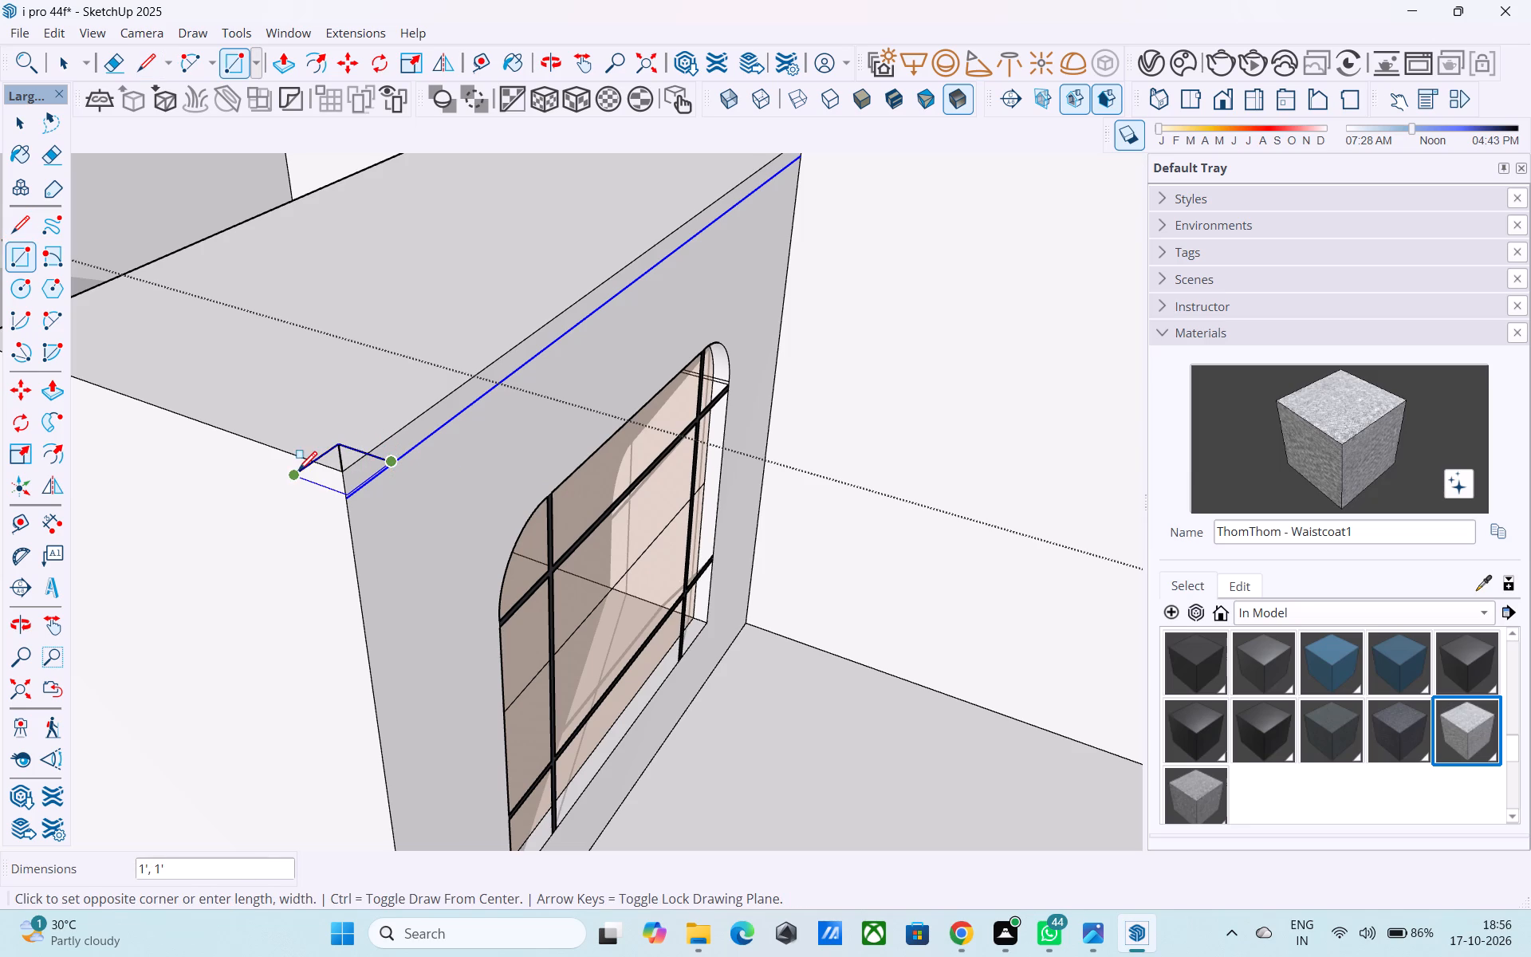
click(295, 474)
Draw a sloping line from the outer end of the copied front edge up to the square's outermost corner.
middle_drag(293, 475, 423, 209)
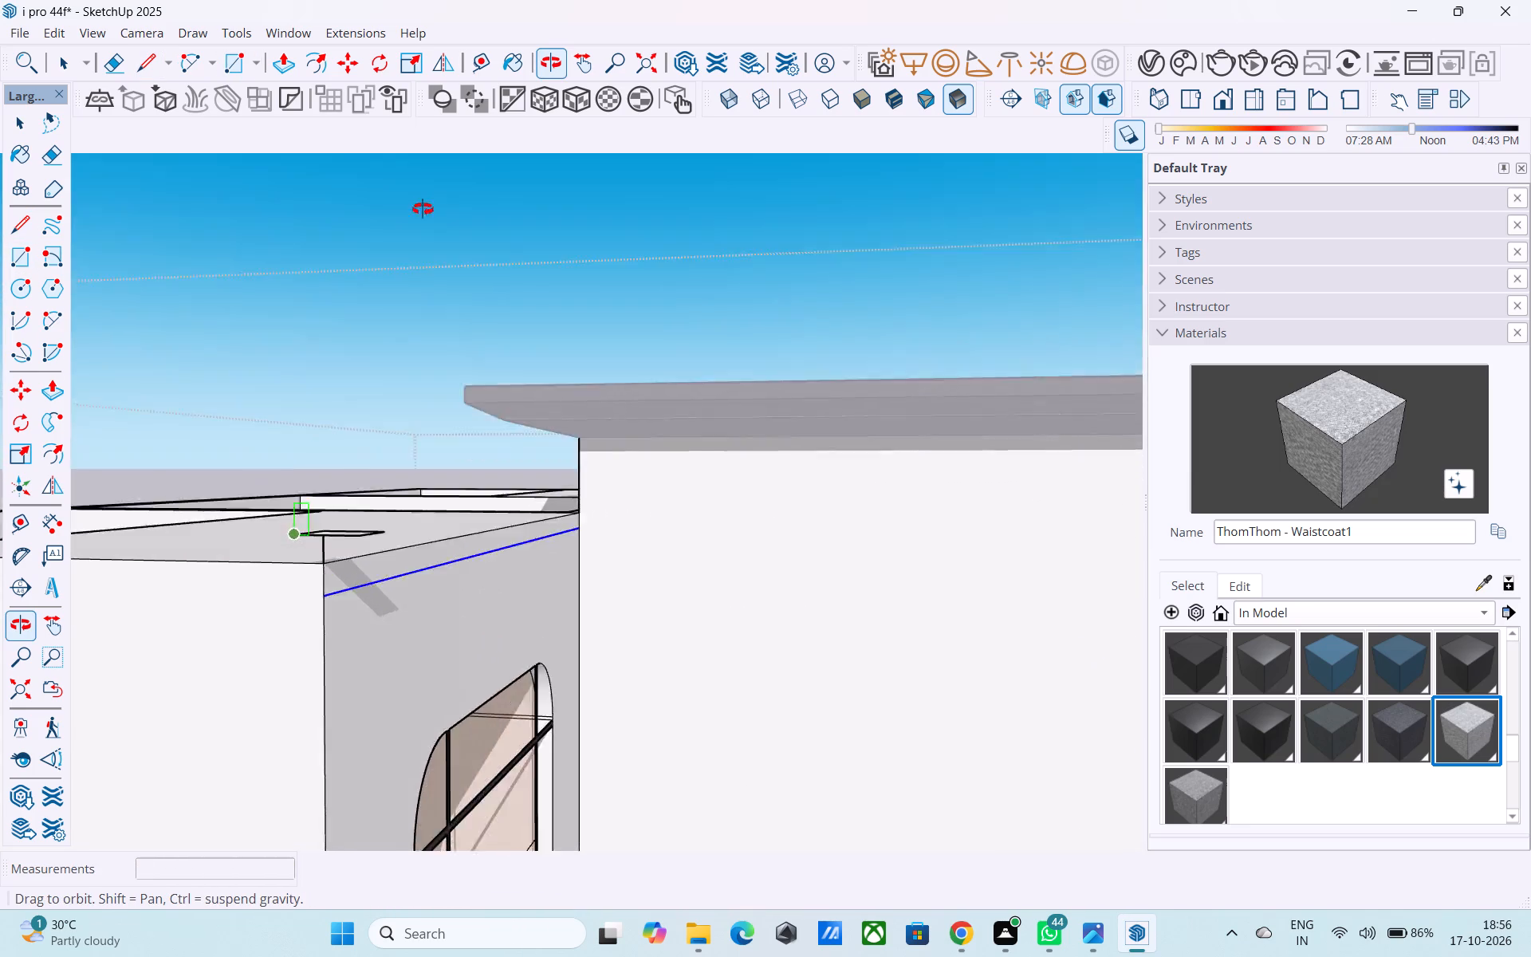
middle_drag(423, 209, 359, 148)
middle_drag(294, 360, 207, 371)
scroll(191, 358, down, 6)
middle_drag(321, 480, 437, 487)
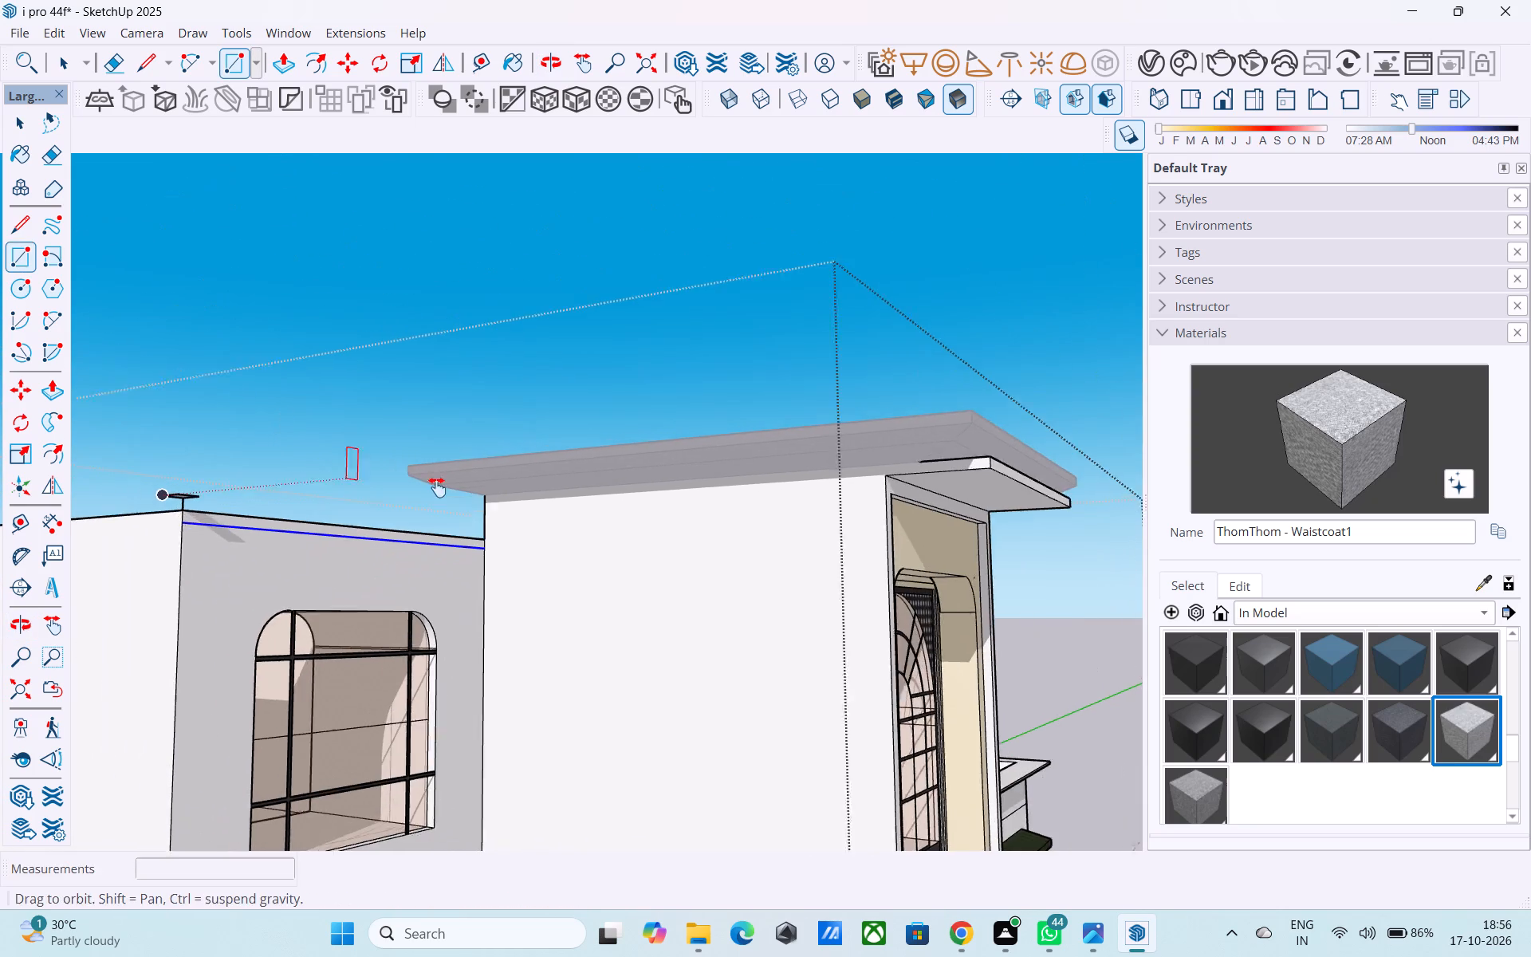
middle_drag(437, 487, 521, 488)
scroll(321, 548, up, 12)
key(l)
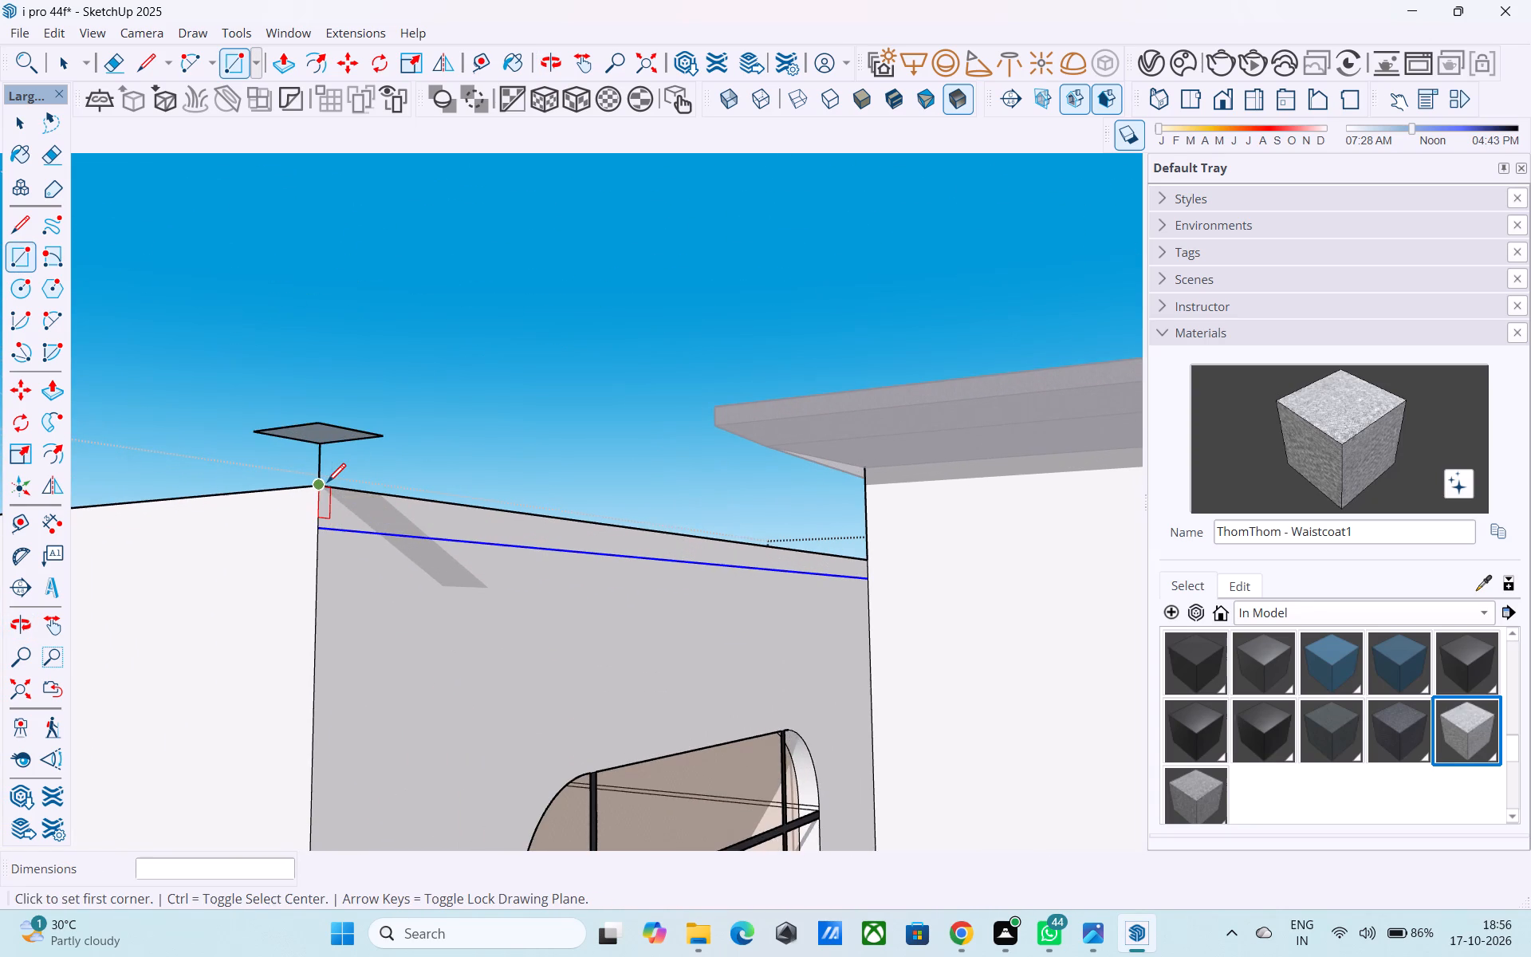
click(321, 527)
click(323, 429)
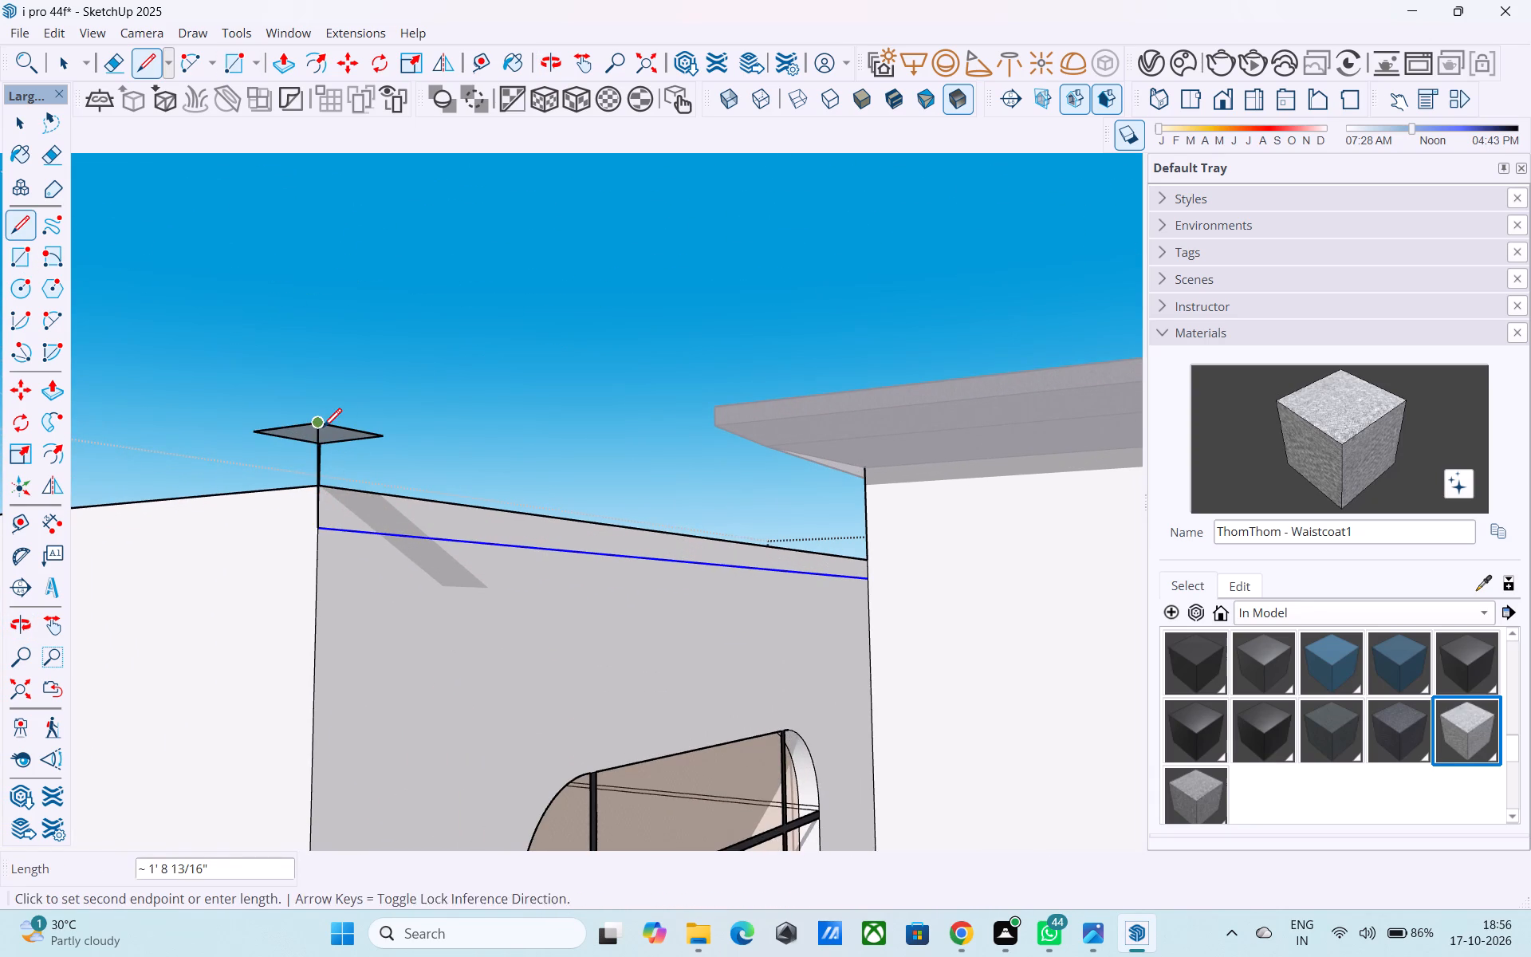
Draw a line along the outer side wall, from the sloping line's lower end to the wall's rear edge, parallel to the roof edge.
middle_drag(323, 429, 751, 550)
middle_drag(428, 546, 660, 538)
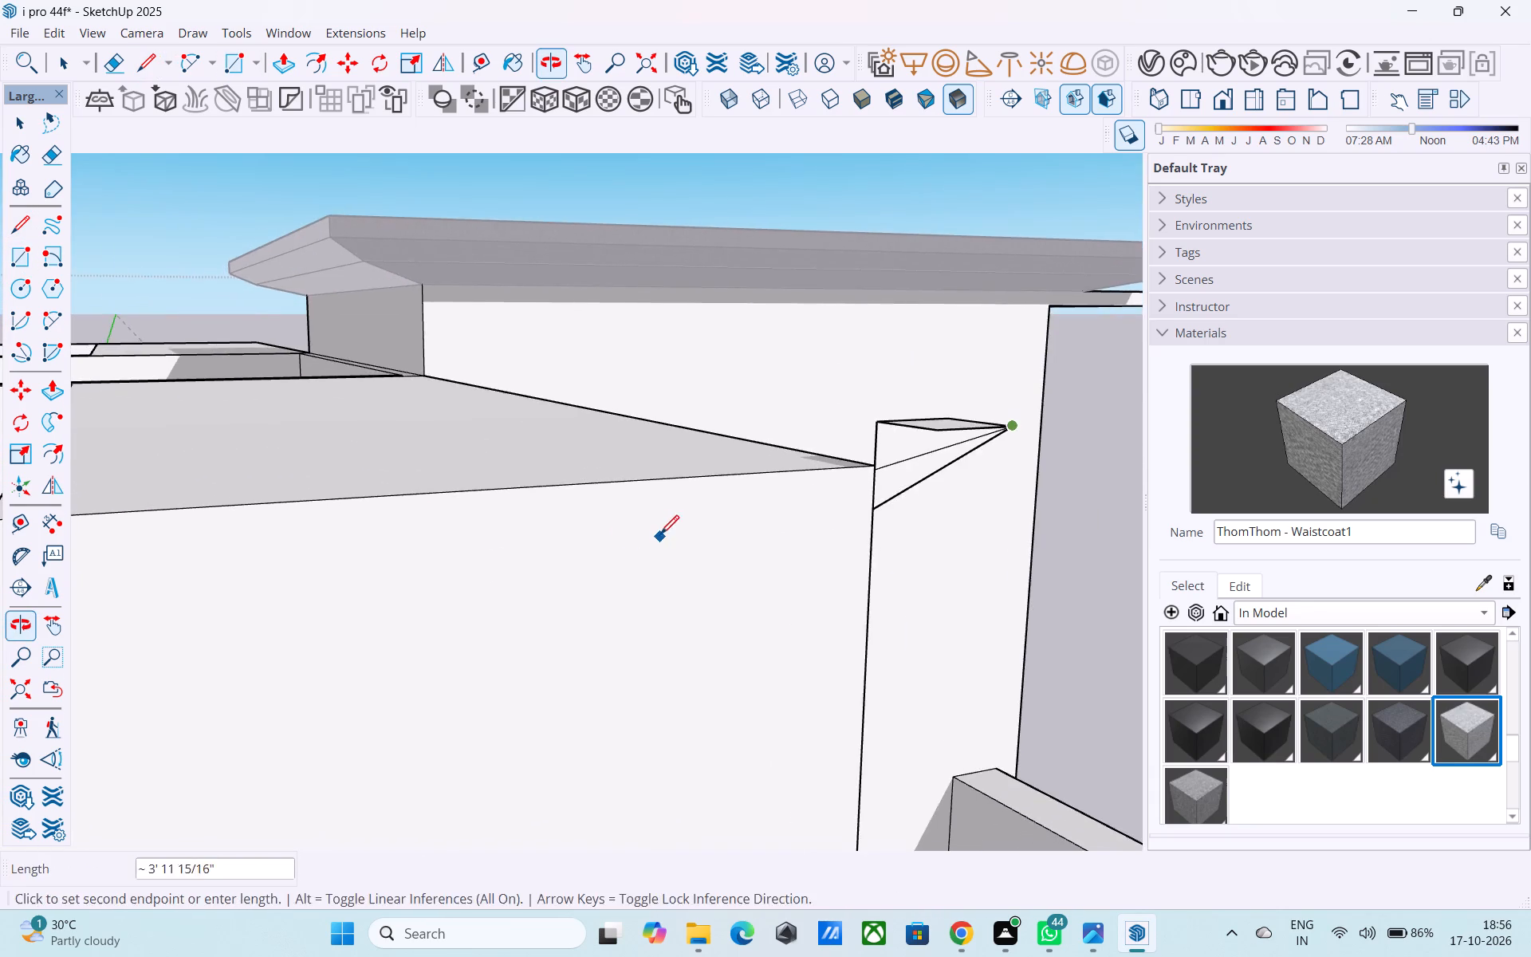
middle_drag(659, 534, 604, 513)
key(l)
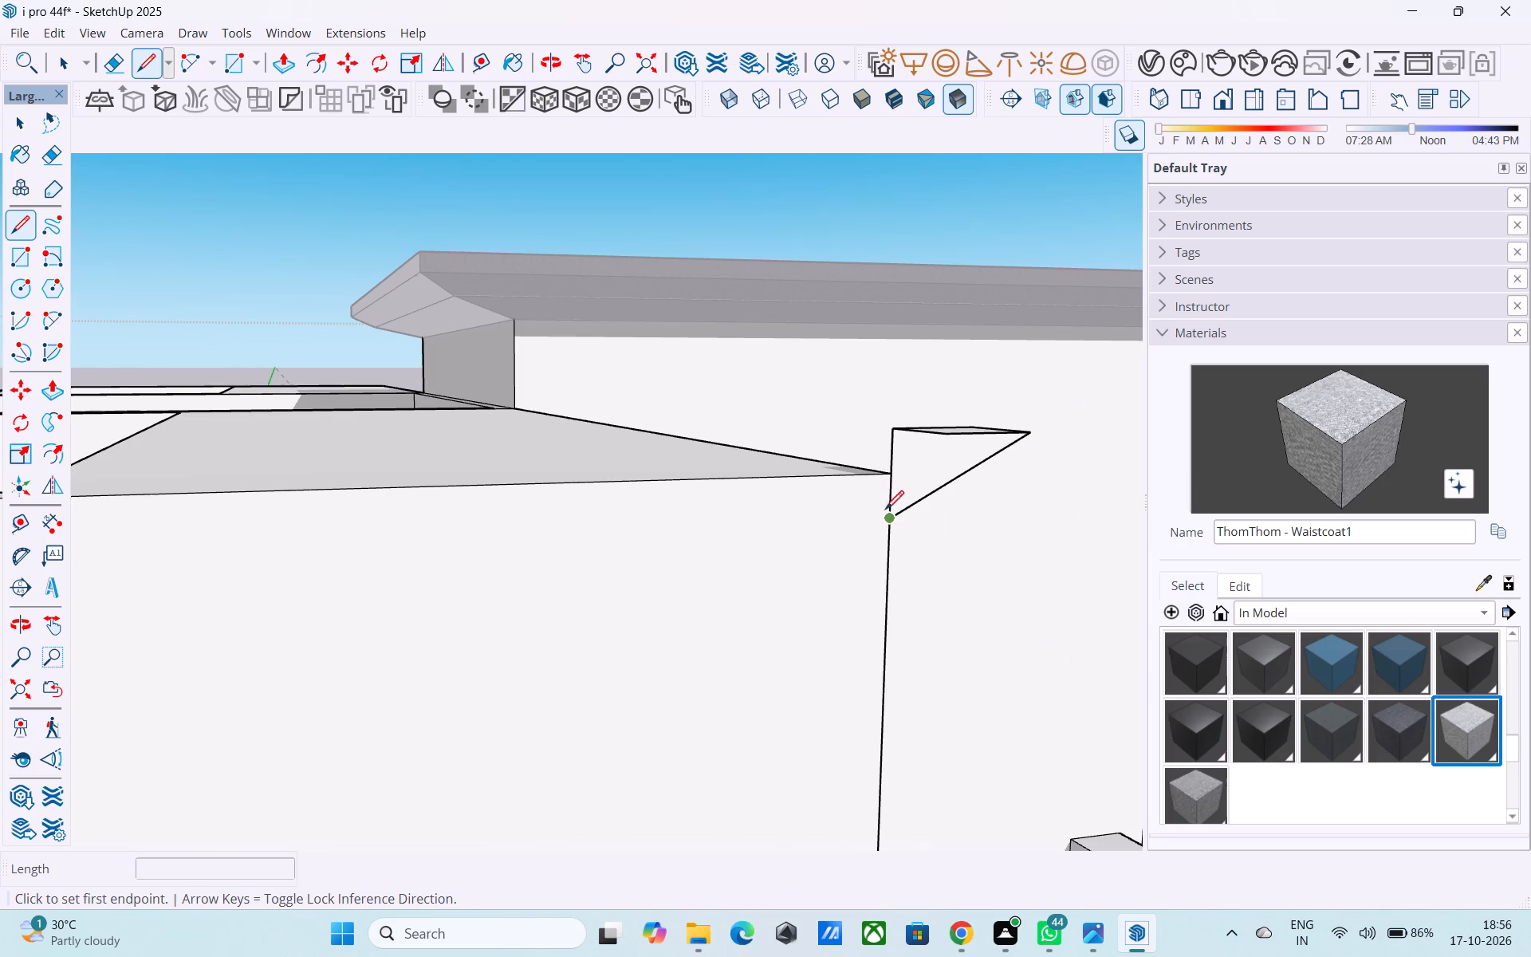
click(888, 513)
scroll(889, 514, down, 10)
middle_drag(152, 562, 322, 573)
scroll(315, 573, up, 4)
click(283, 556)
Draw a line about 23' long from the square's outermost corner toward the rear, parallel to the side roof edge.
middle_drag(280, 541, 342, 557)
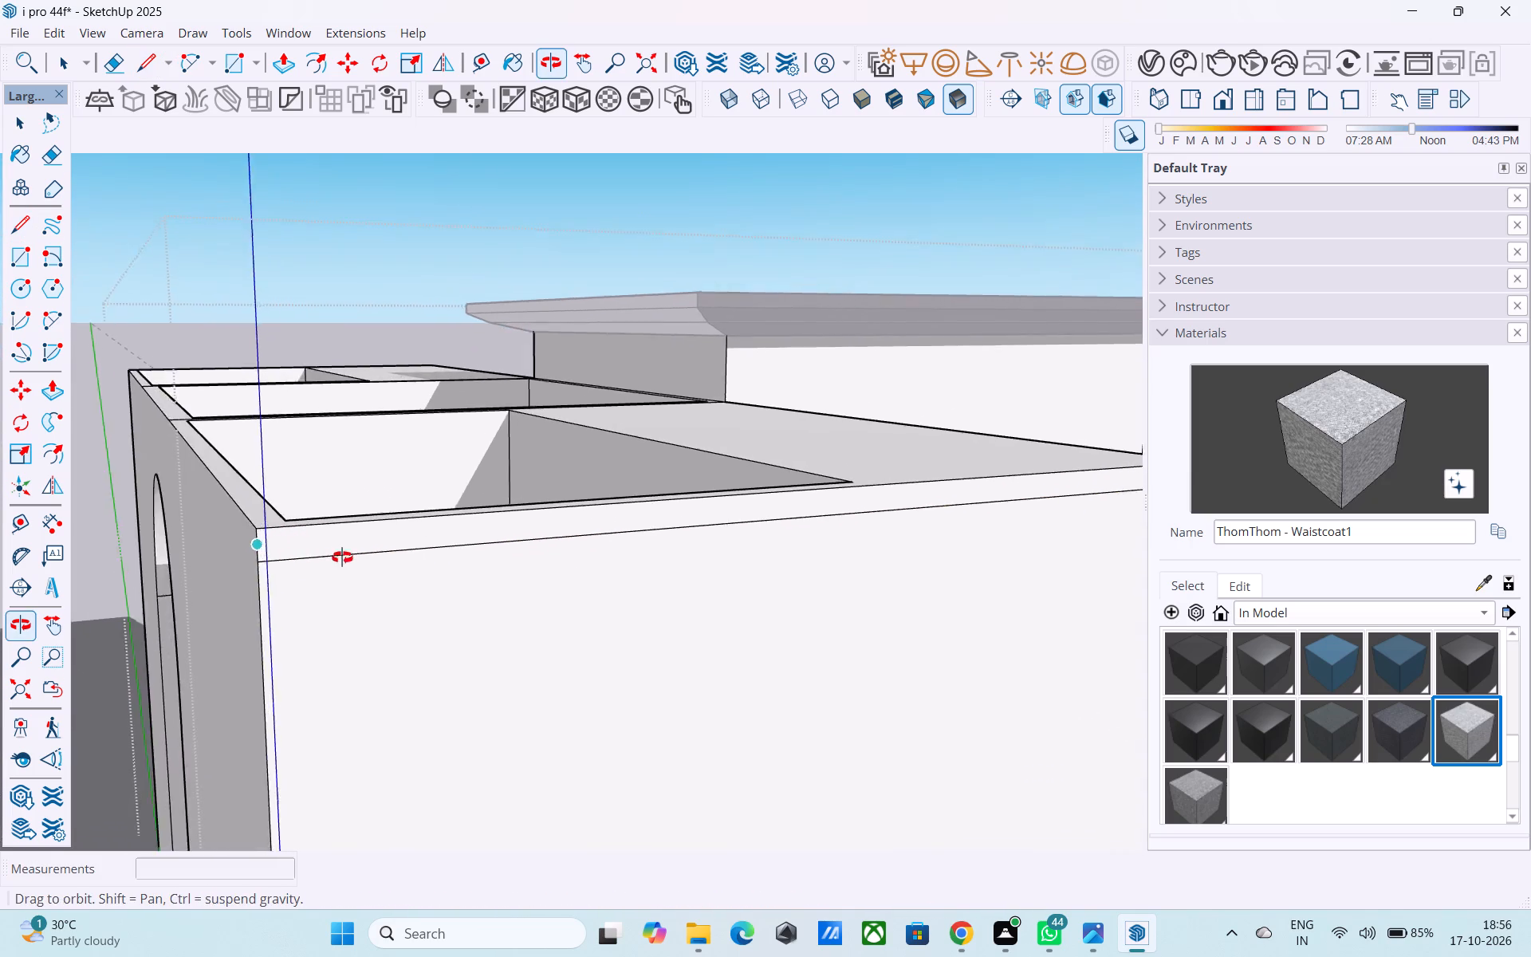
middle_drag(342, 557, 480, 565)
click(1035, 418)
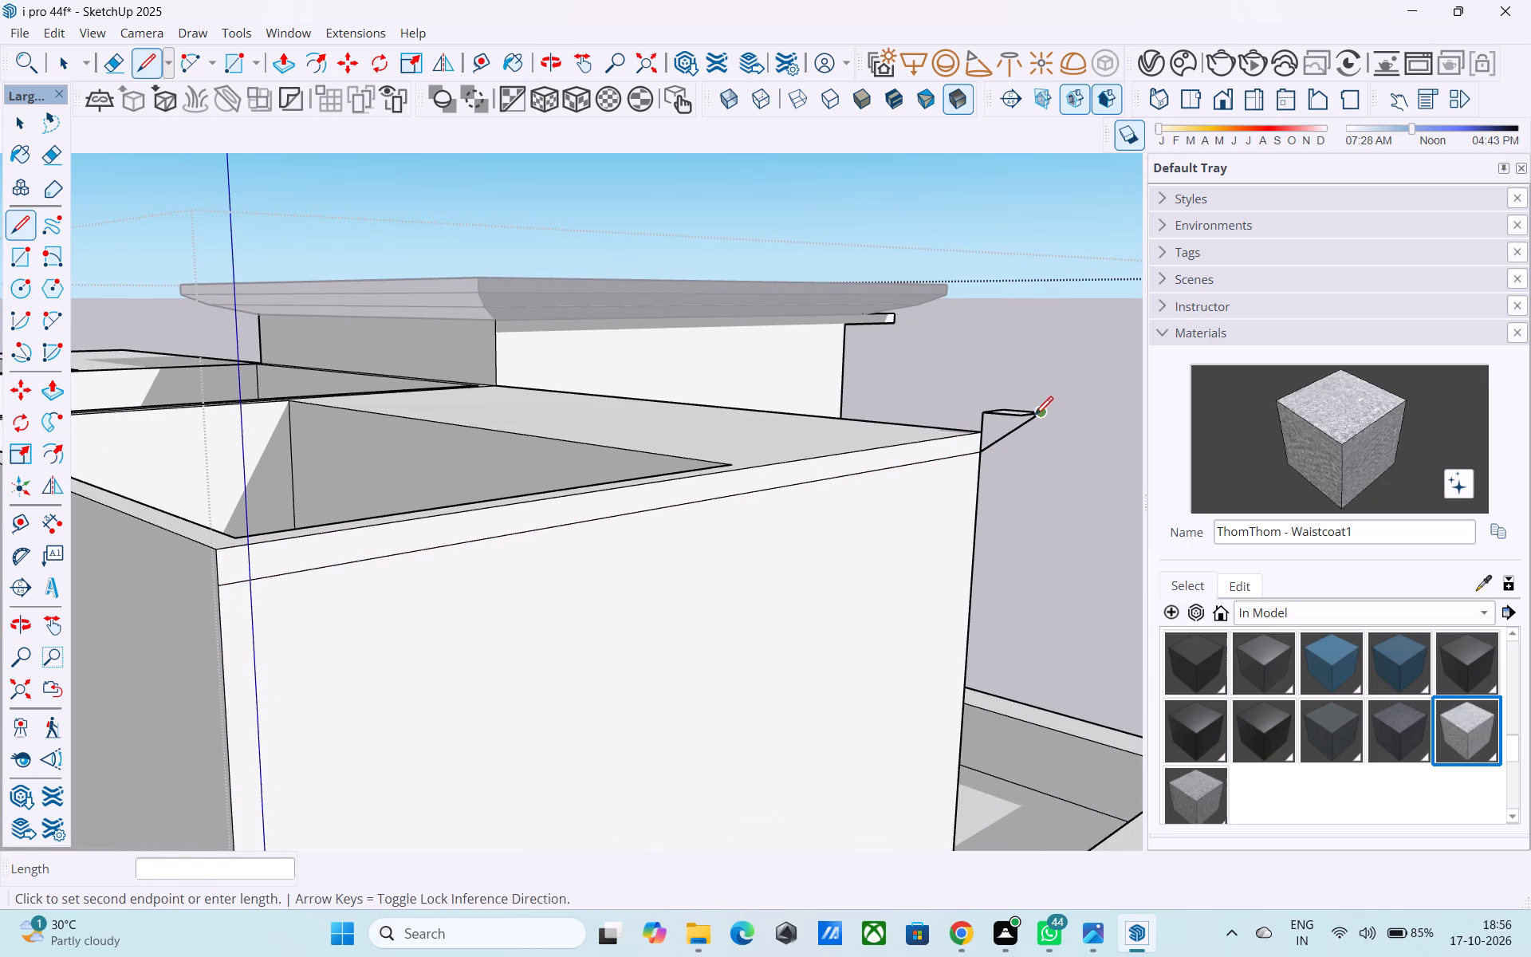
middle_drag(230, 566, 796, 522)
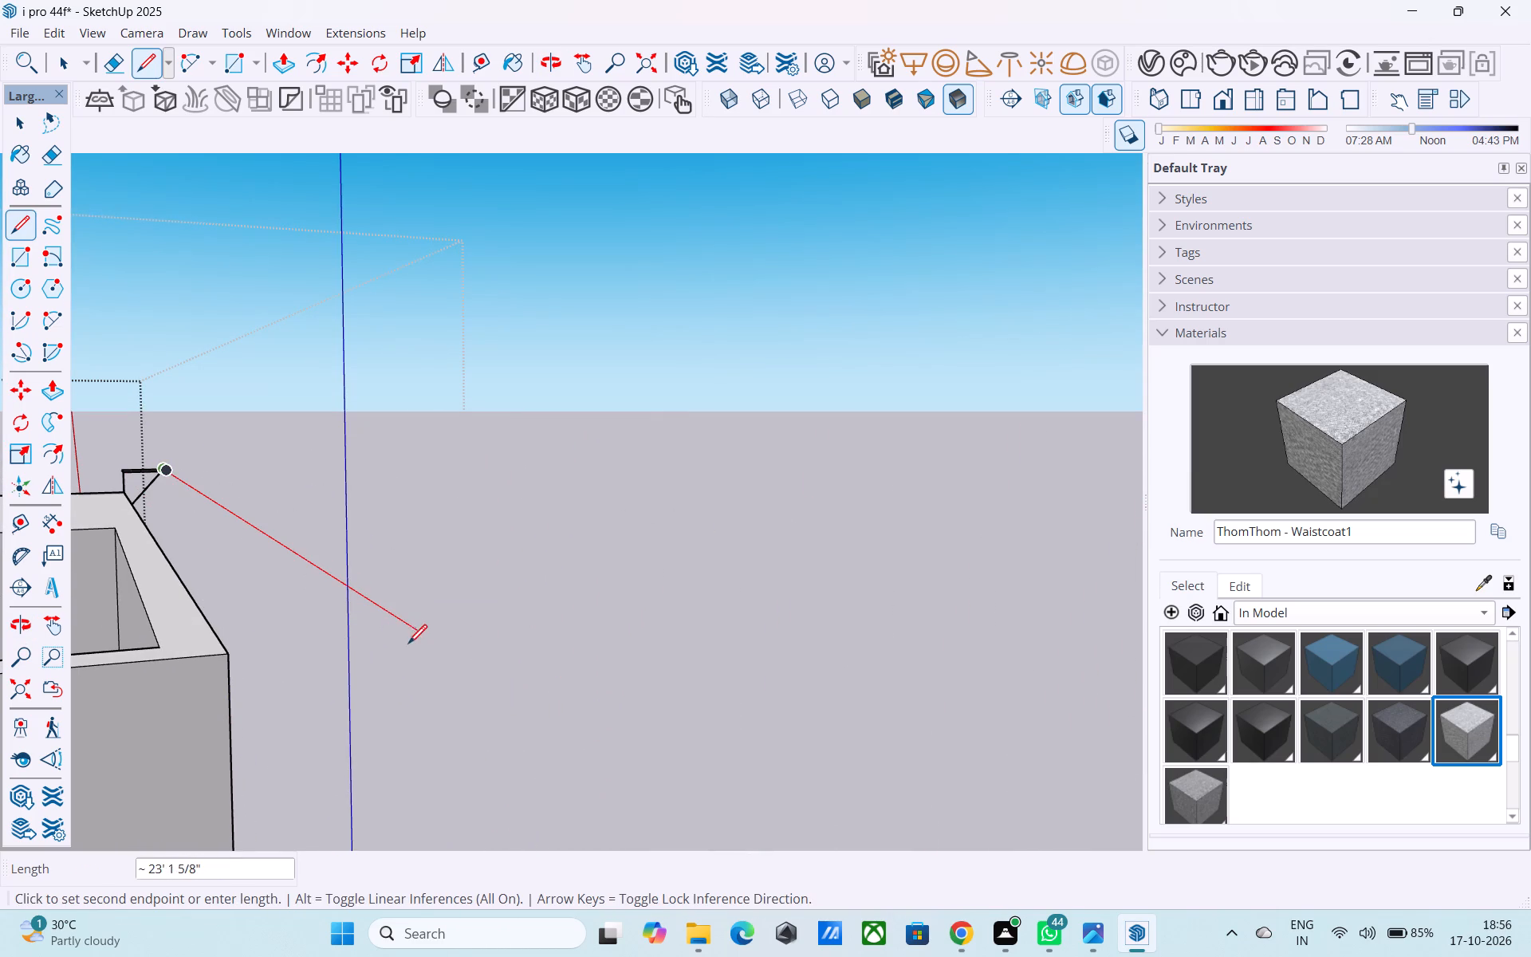
click(429, 654)
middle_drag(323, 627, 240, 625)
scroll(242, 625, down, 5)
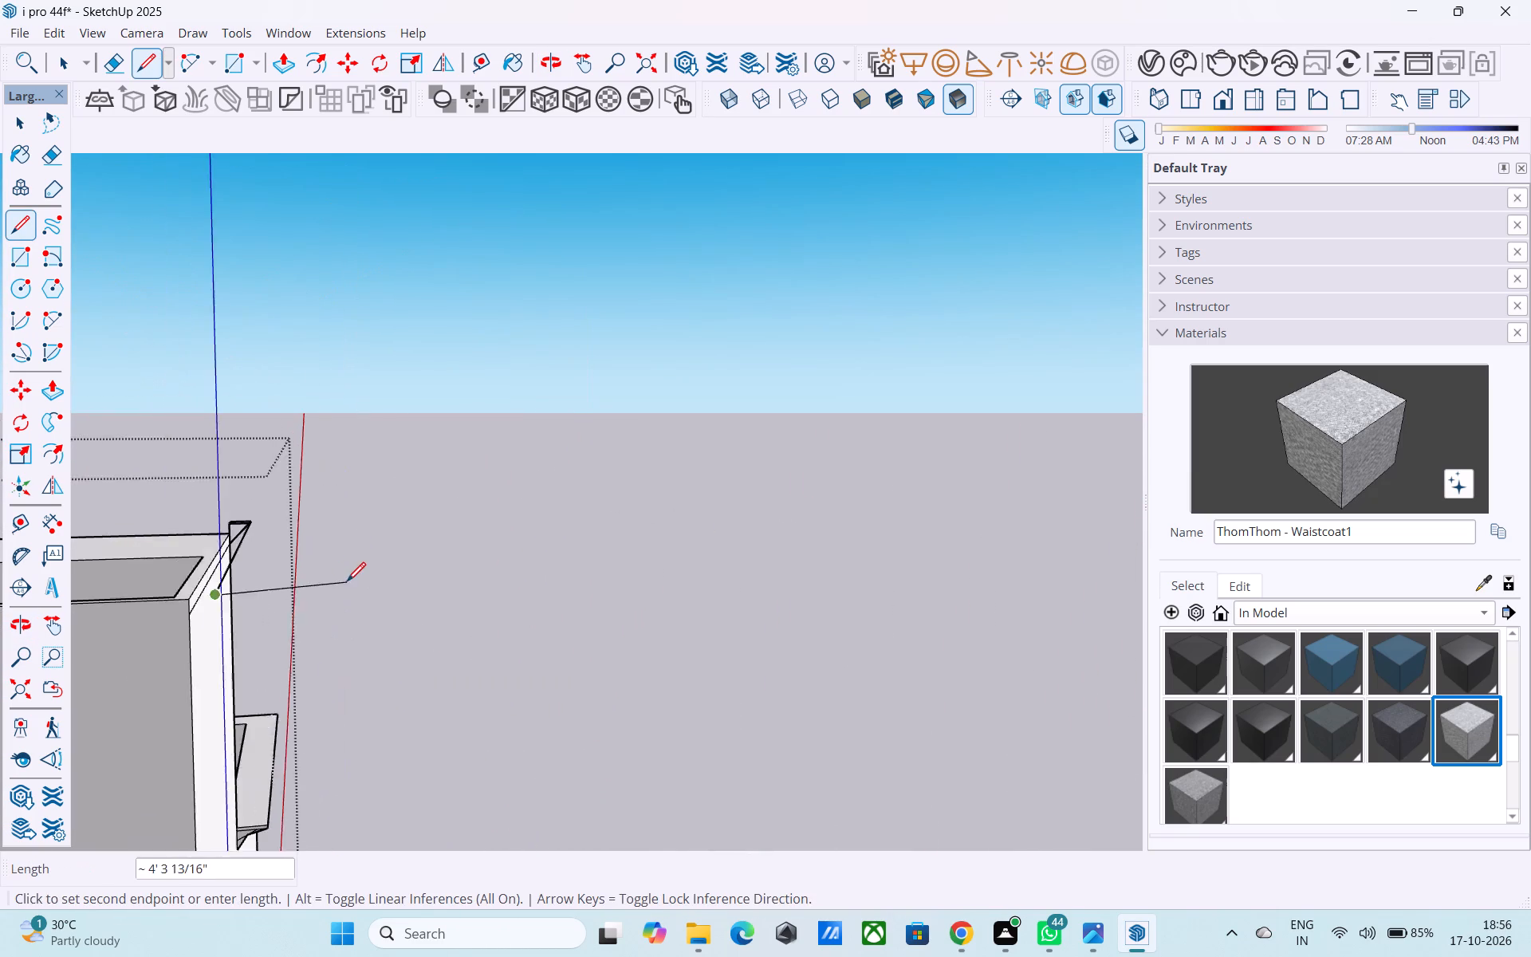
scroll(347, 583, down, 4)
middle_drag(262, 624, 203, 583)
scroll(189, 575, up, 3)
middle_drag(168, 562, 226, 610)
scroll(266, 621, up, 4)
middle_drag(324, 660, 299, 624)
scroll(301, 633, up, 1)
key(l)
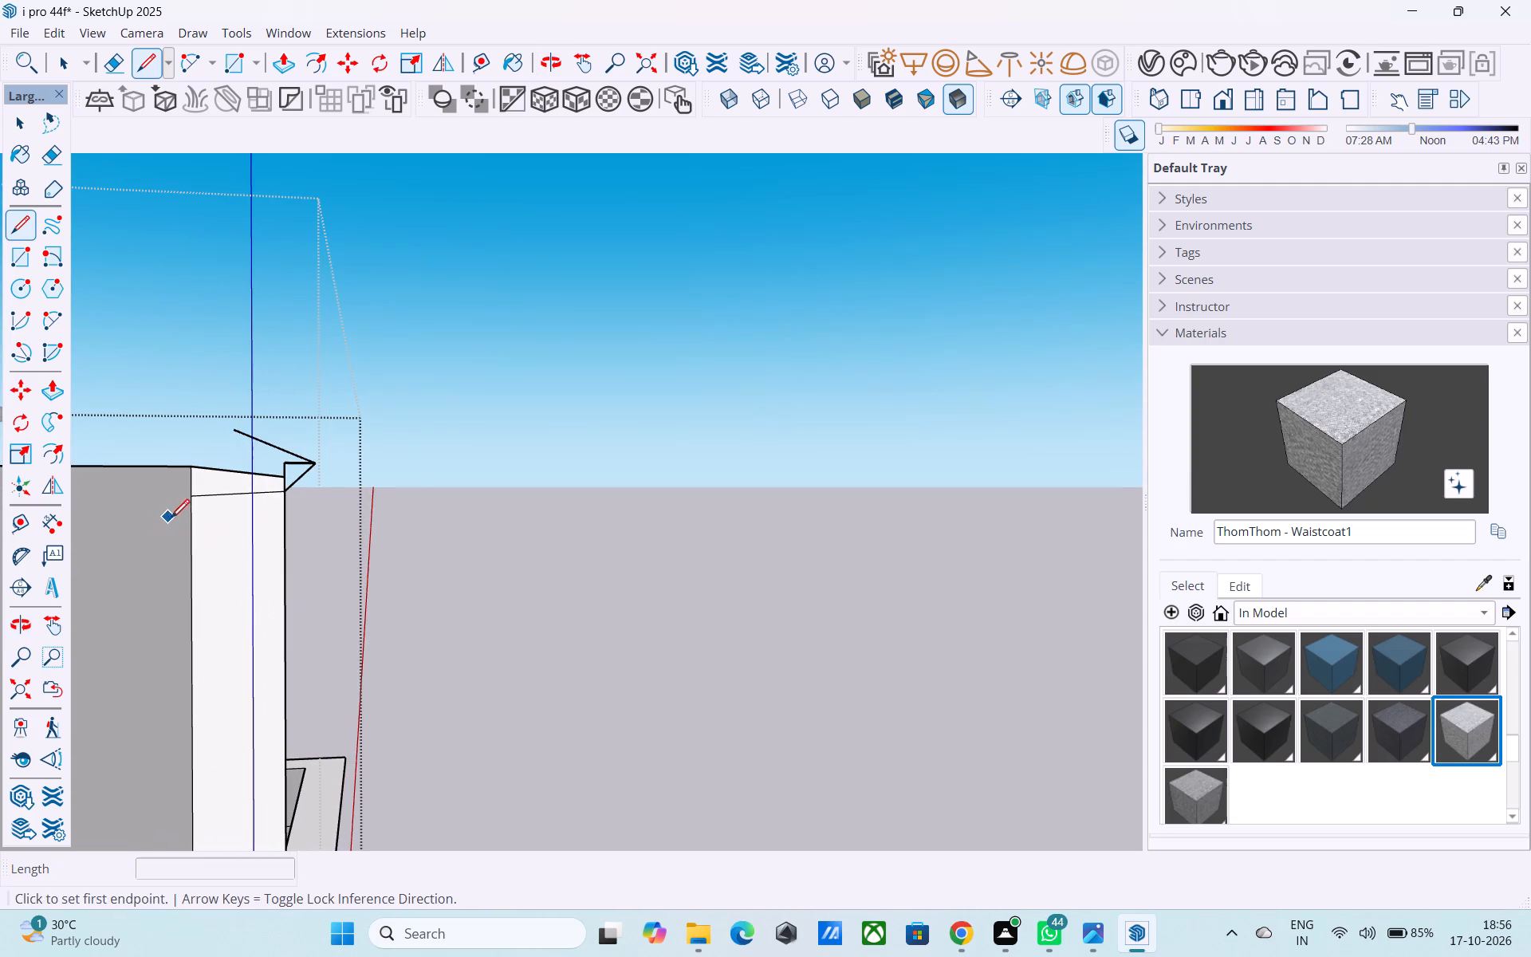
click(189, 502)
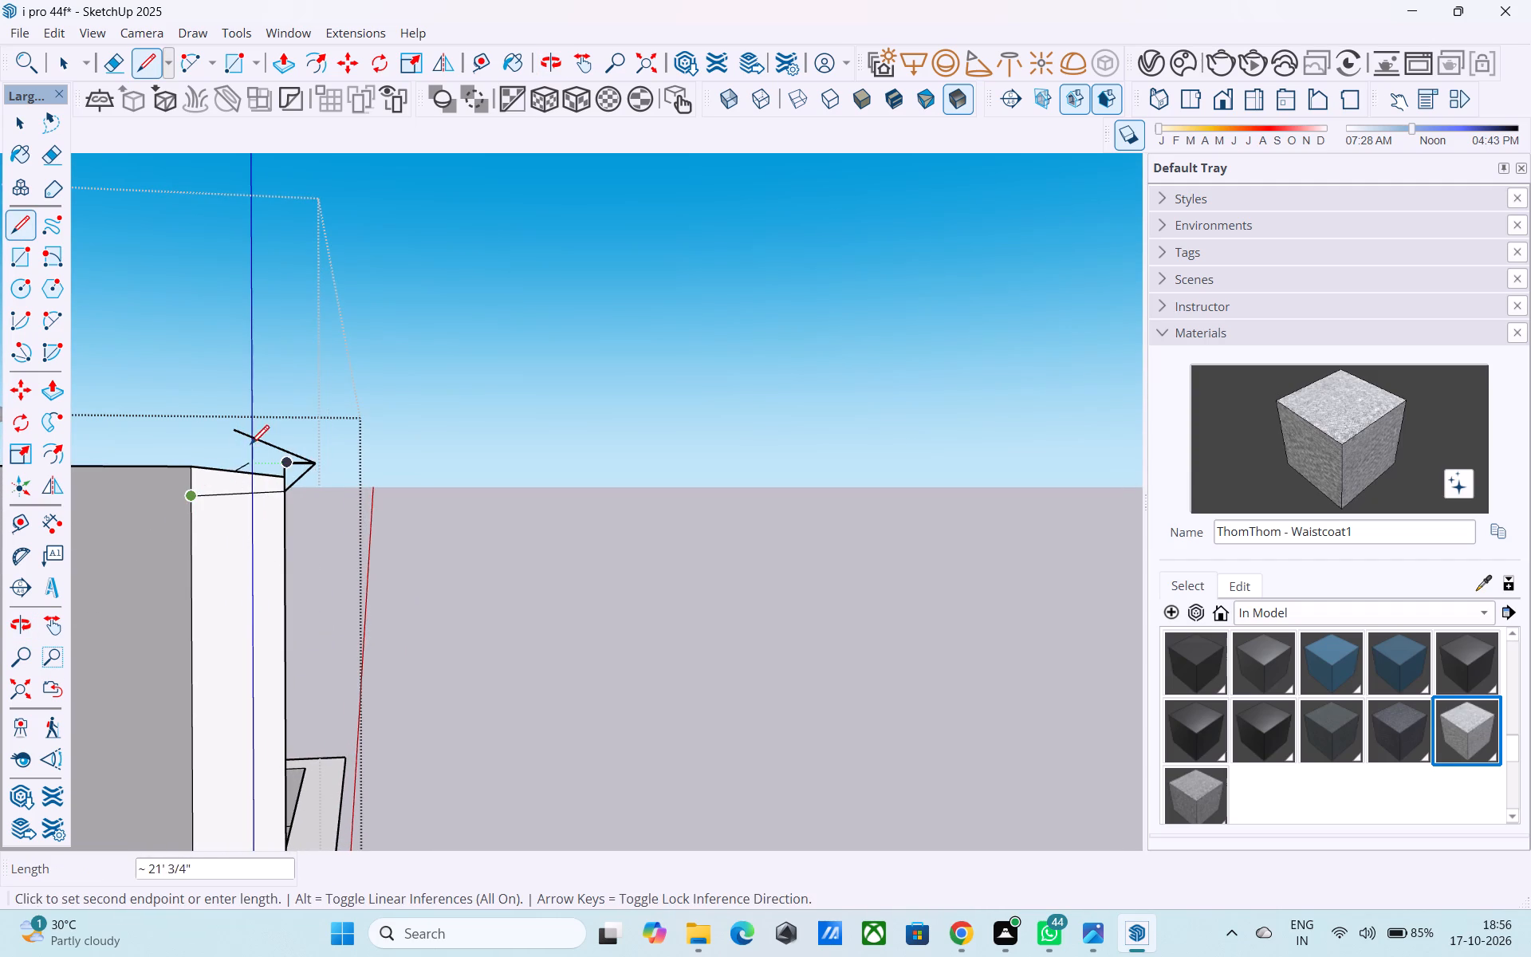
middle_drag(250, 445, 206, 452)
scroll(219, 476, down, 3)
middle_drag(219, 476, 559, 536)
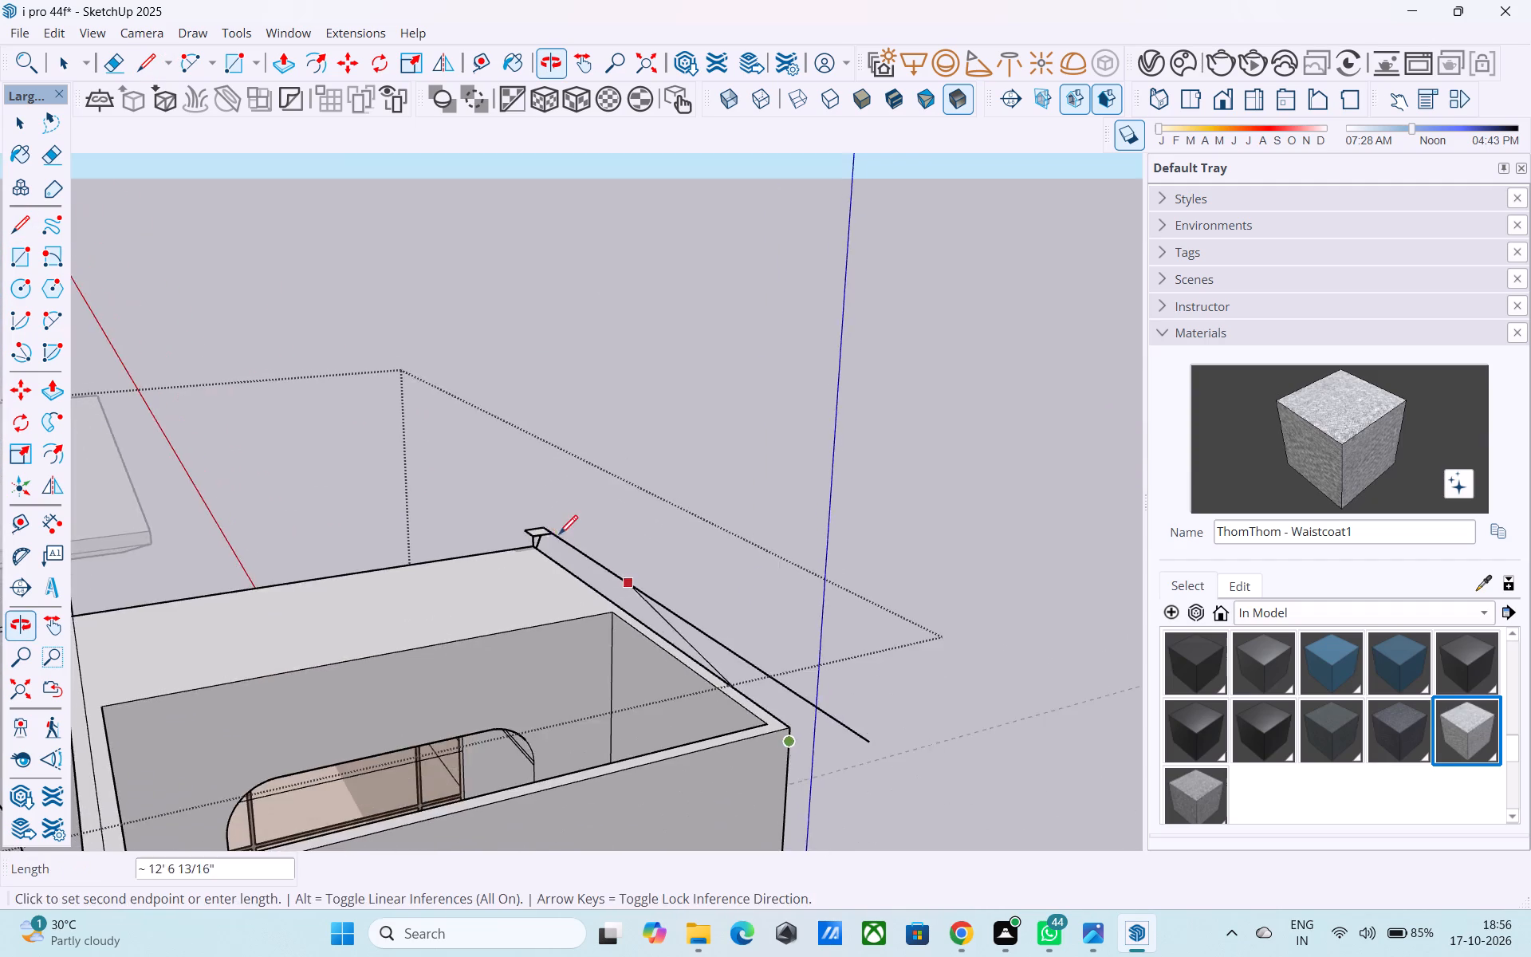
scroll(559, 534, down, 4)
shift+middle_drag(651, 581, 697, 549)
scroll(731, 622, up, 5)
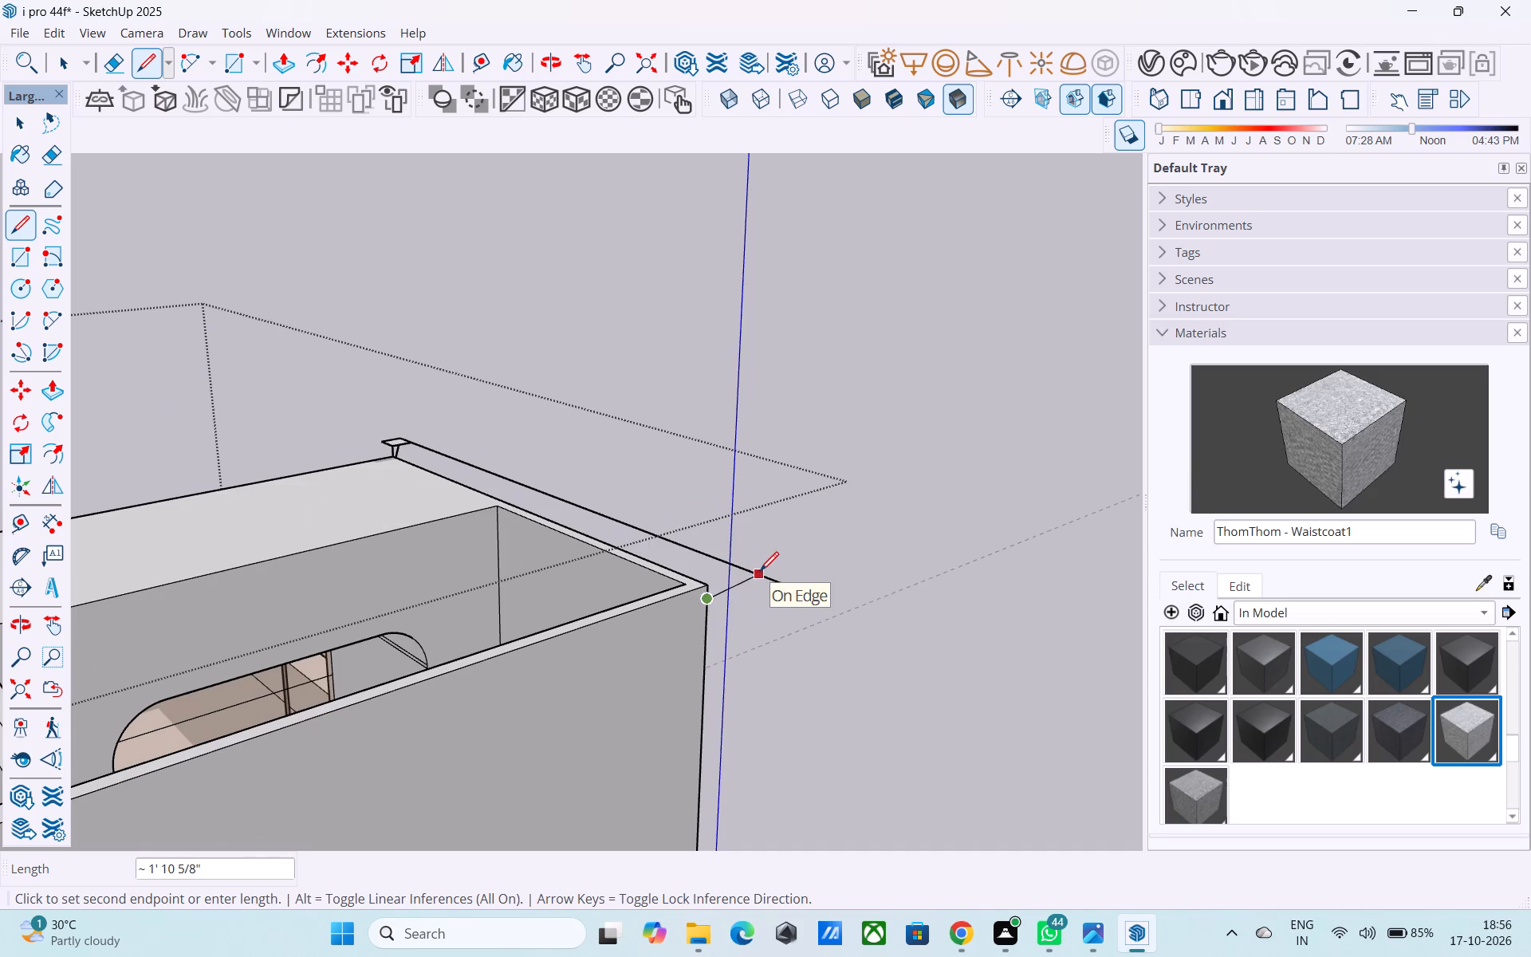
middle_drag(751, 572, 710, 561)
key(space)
Close the side cornice's rear end with a 6" vertical line, a 1' horizontal line and a sloping line down to the wall.
key(l)
scroll(658, 569, up, 3)
click(666, 583)
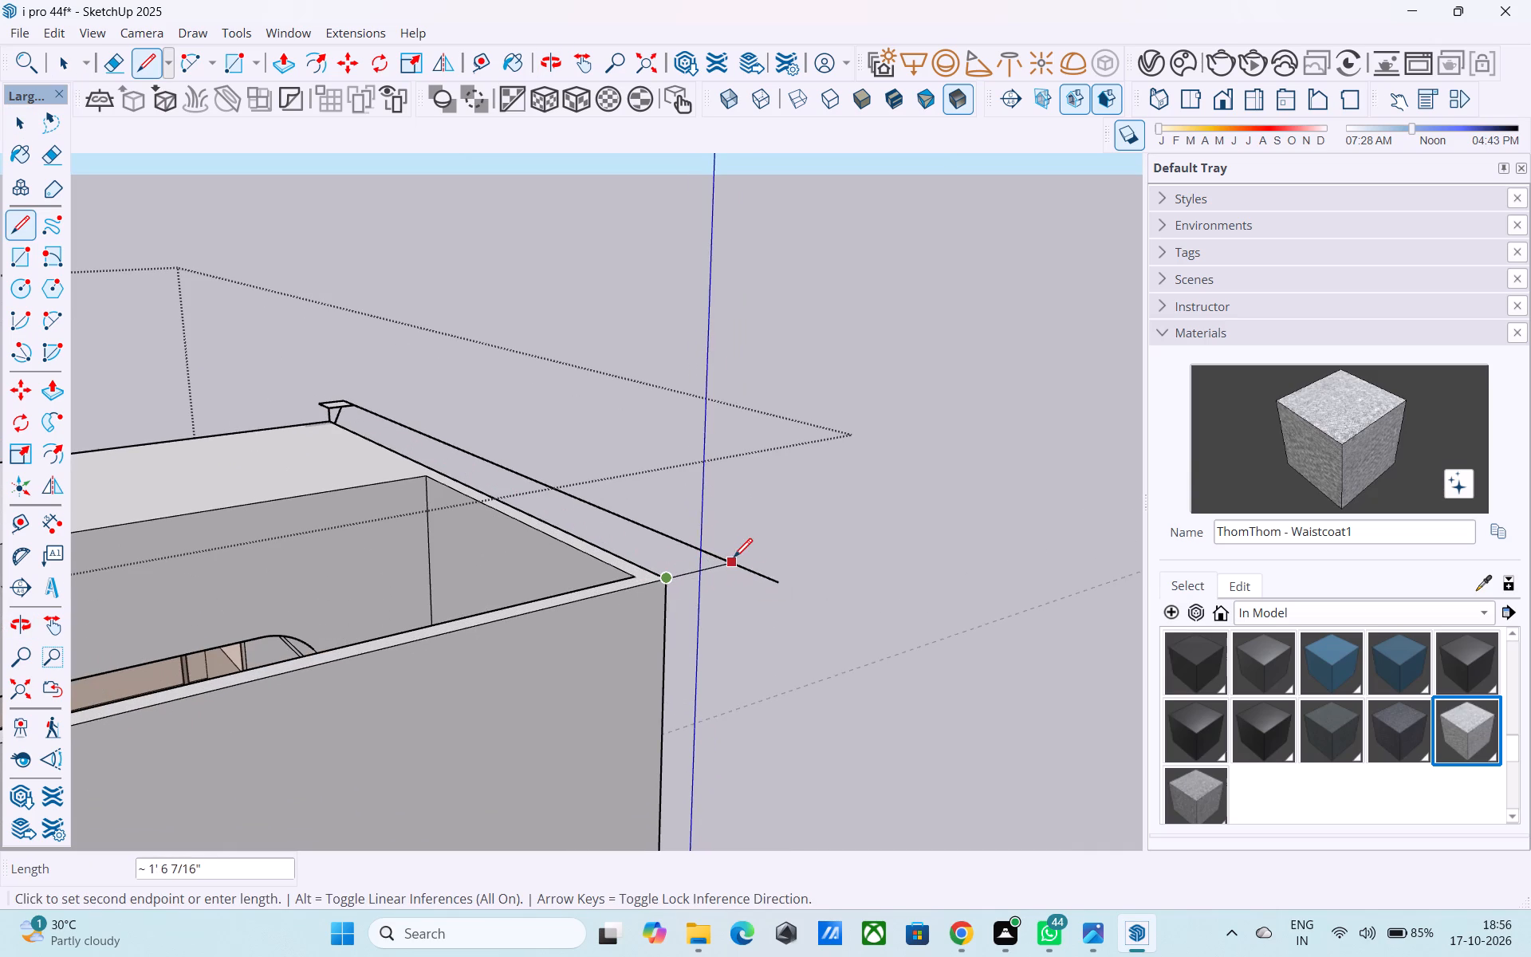
middle_drag(719, 545, 551, 510)
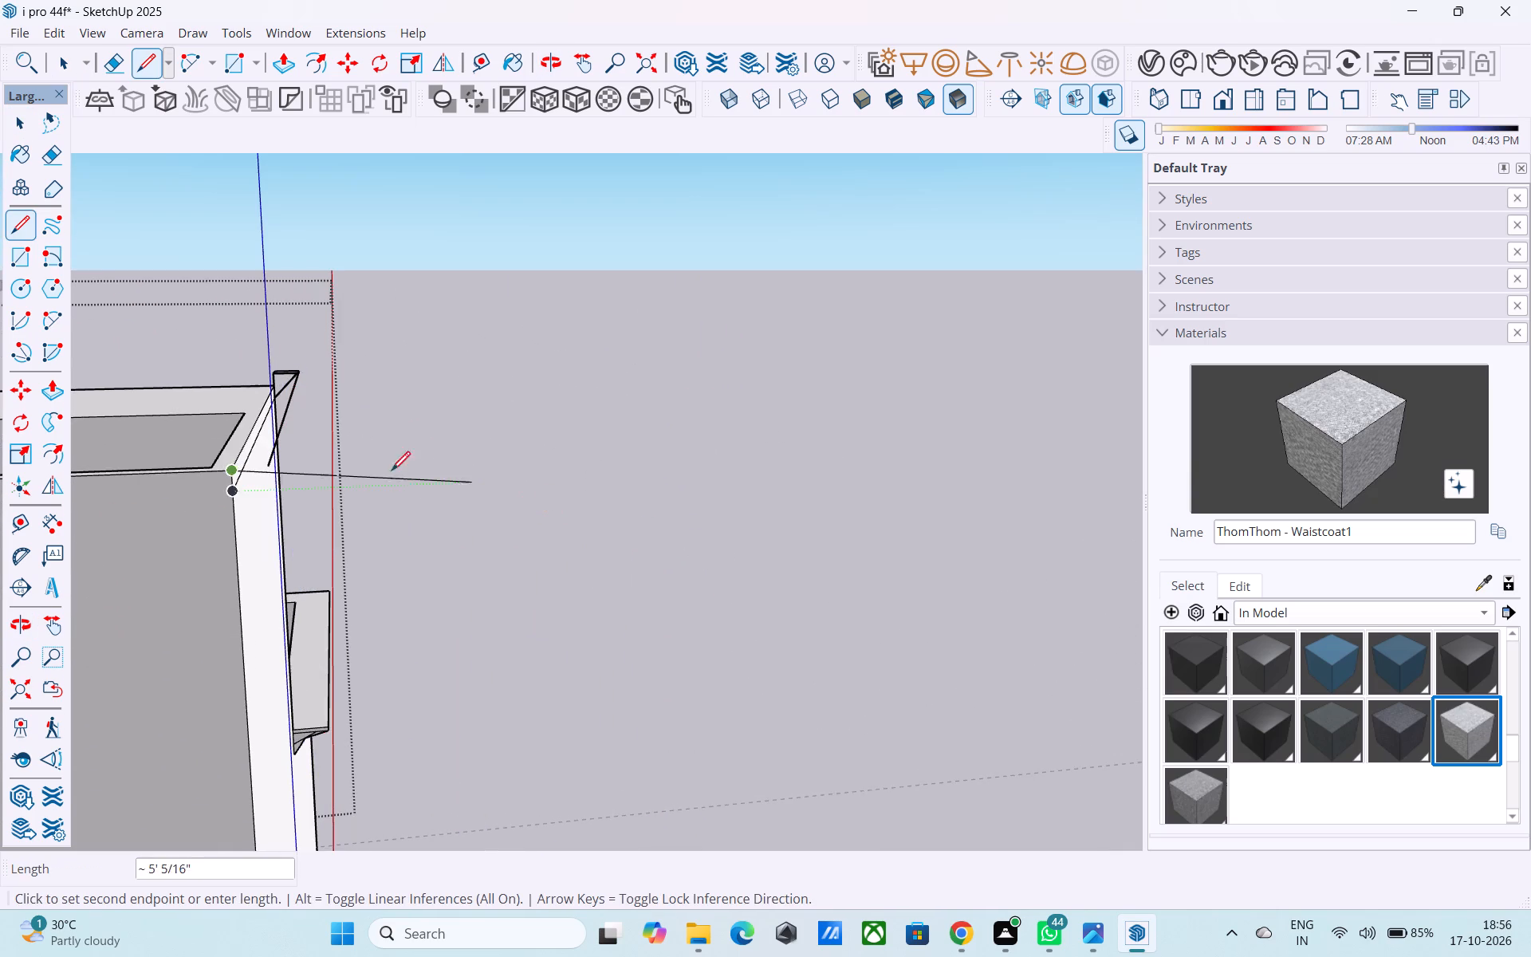
scroll(163, 443, up, 2)
middle_drag(167, 443, 171, 412)
scroll(226, 488, up, 1)
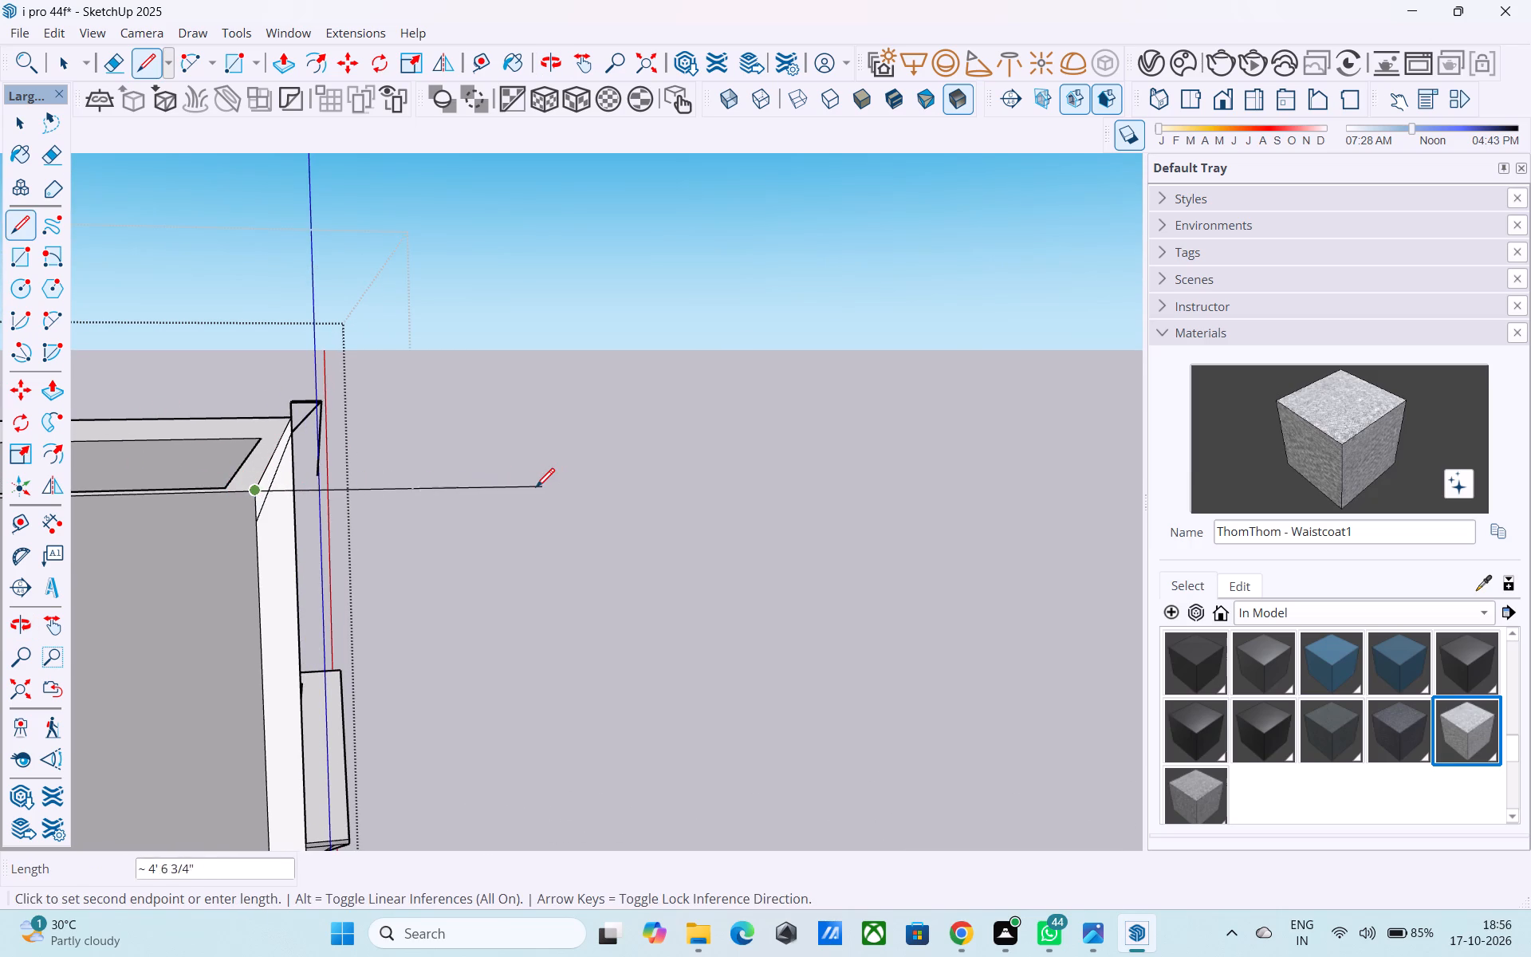
scroll(526, 492, down, 3)
shift+middle_drag(529, 497, 828, 528)
scroll(411, 514, up, 2)
middle_drag(379, 512, 0, 529)
shift+middle_drag(475, 574, 159, 587)
shift+middle_drag(191, 593, 526, 605)
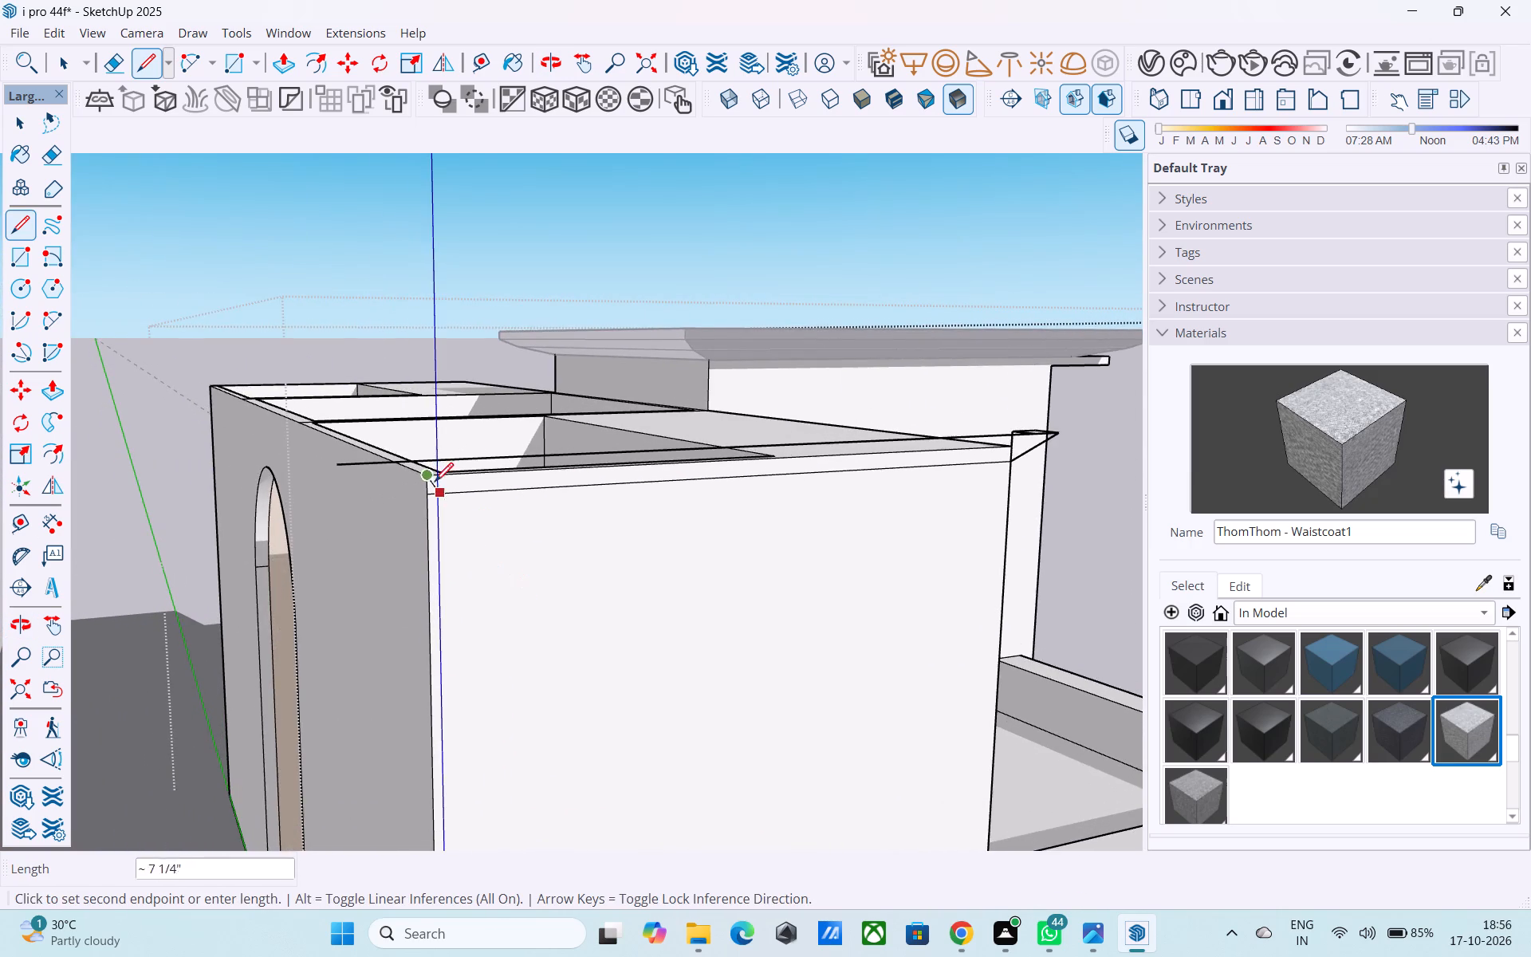
scroll(432, 479, up, 8)
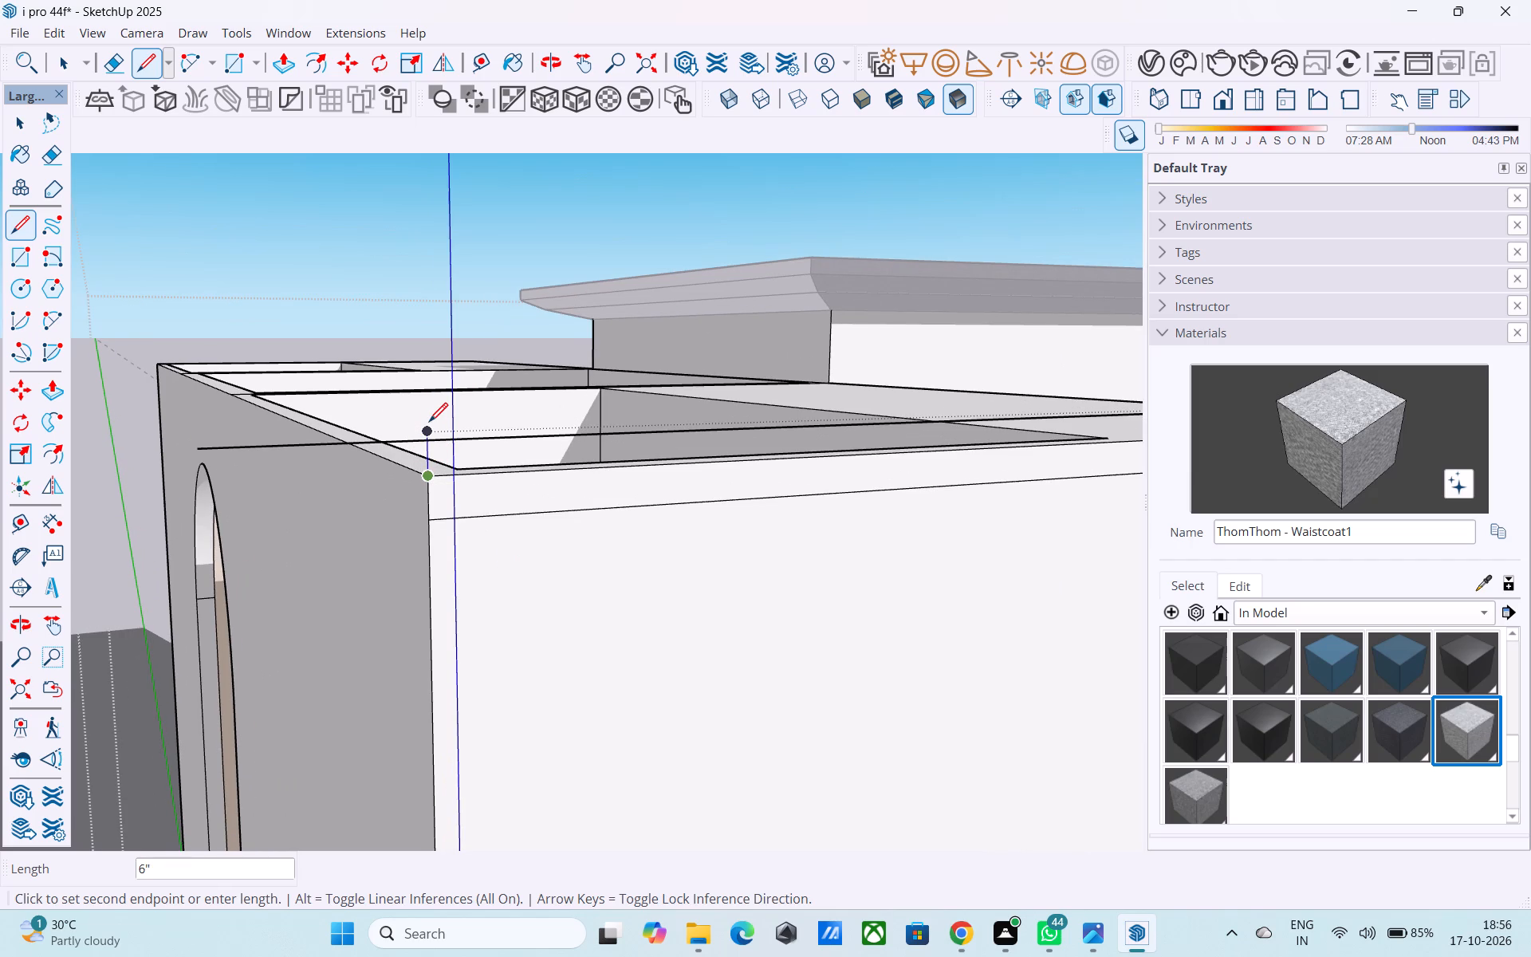
click(429, 423)
click(431, 426)
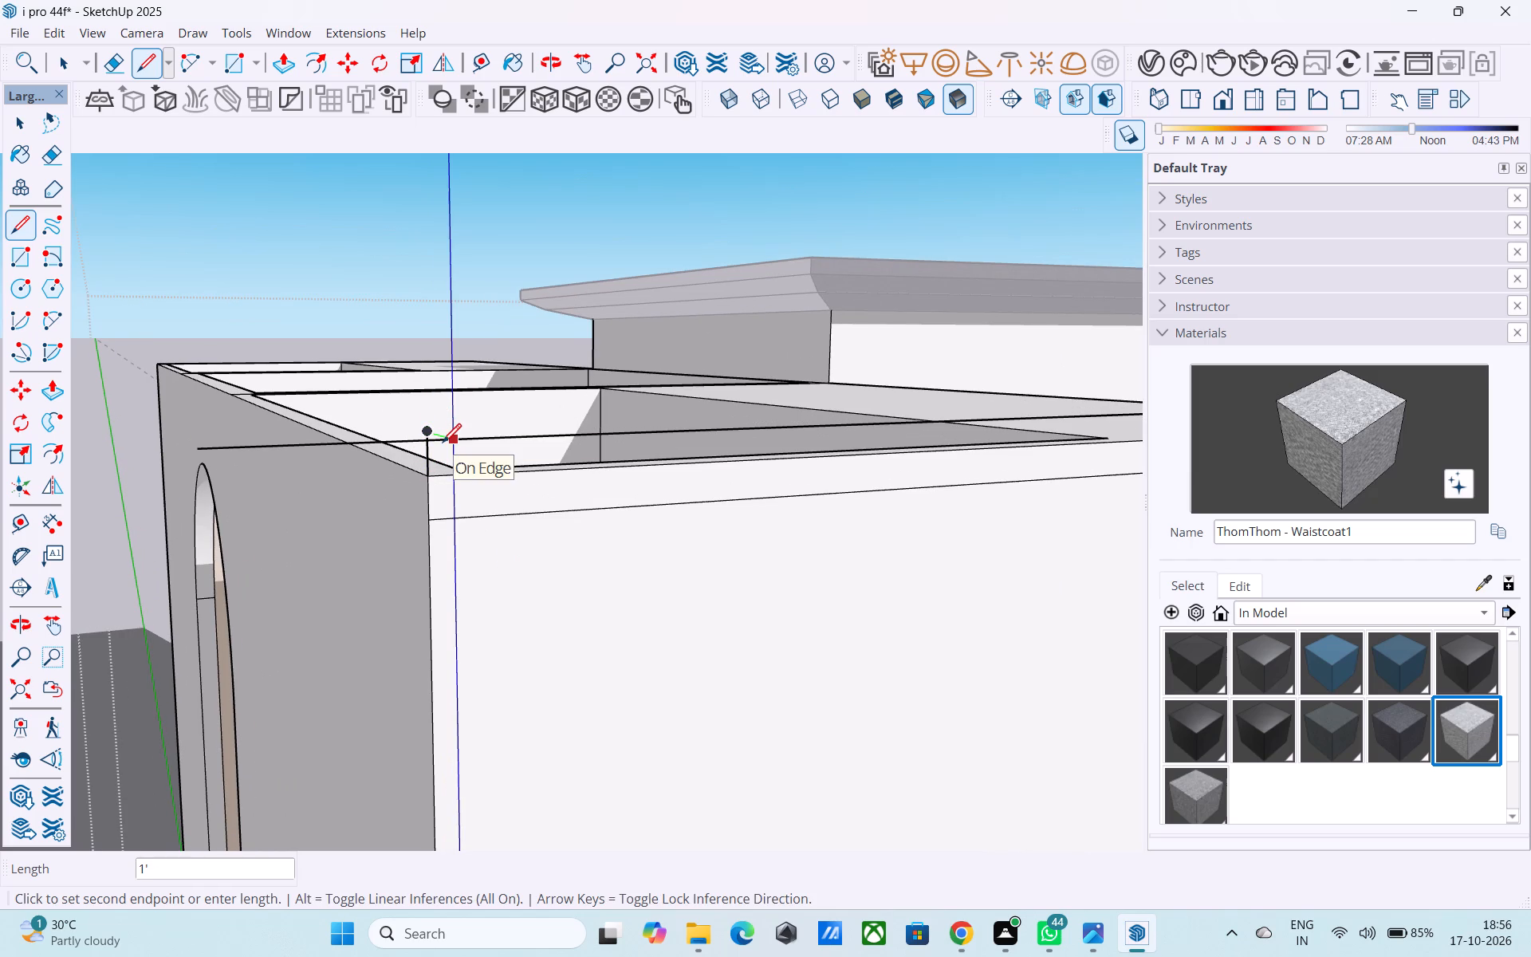
click(447, 445)
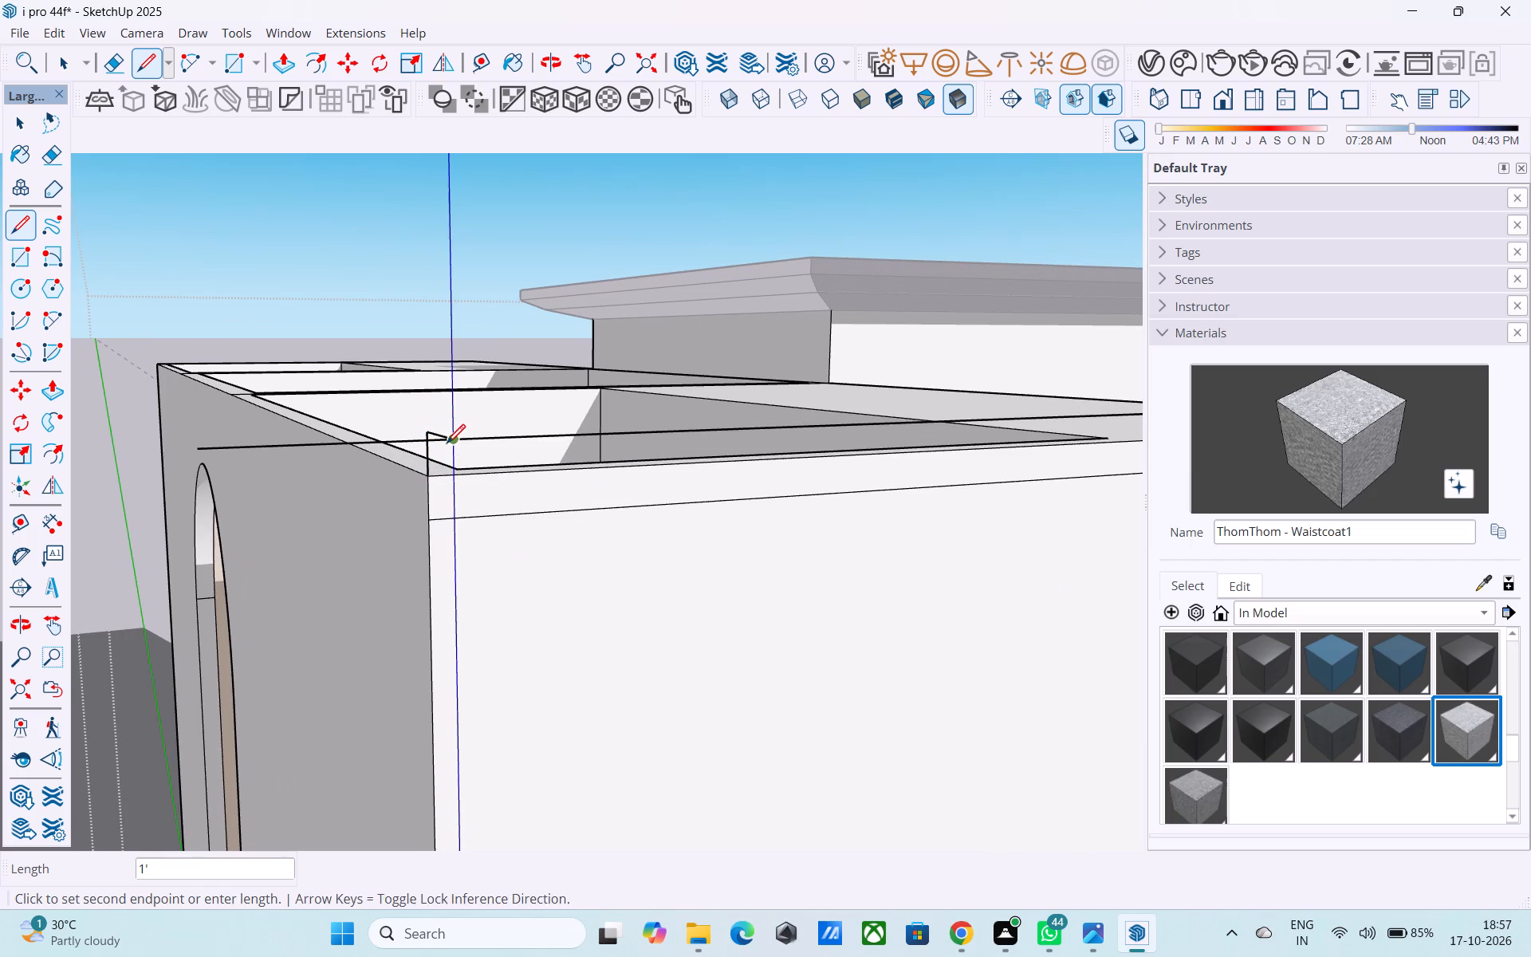
middle_drag(447, 445, 460, 472)
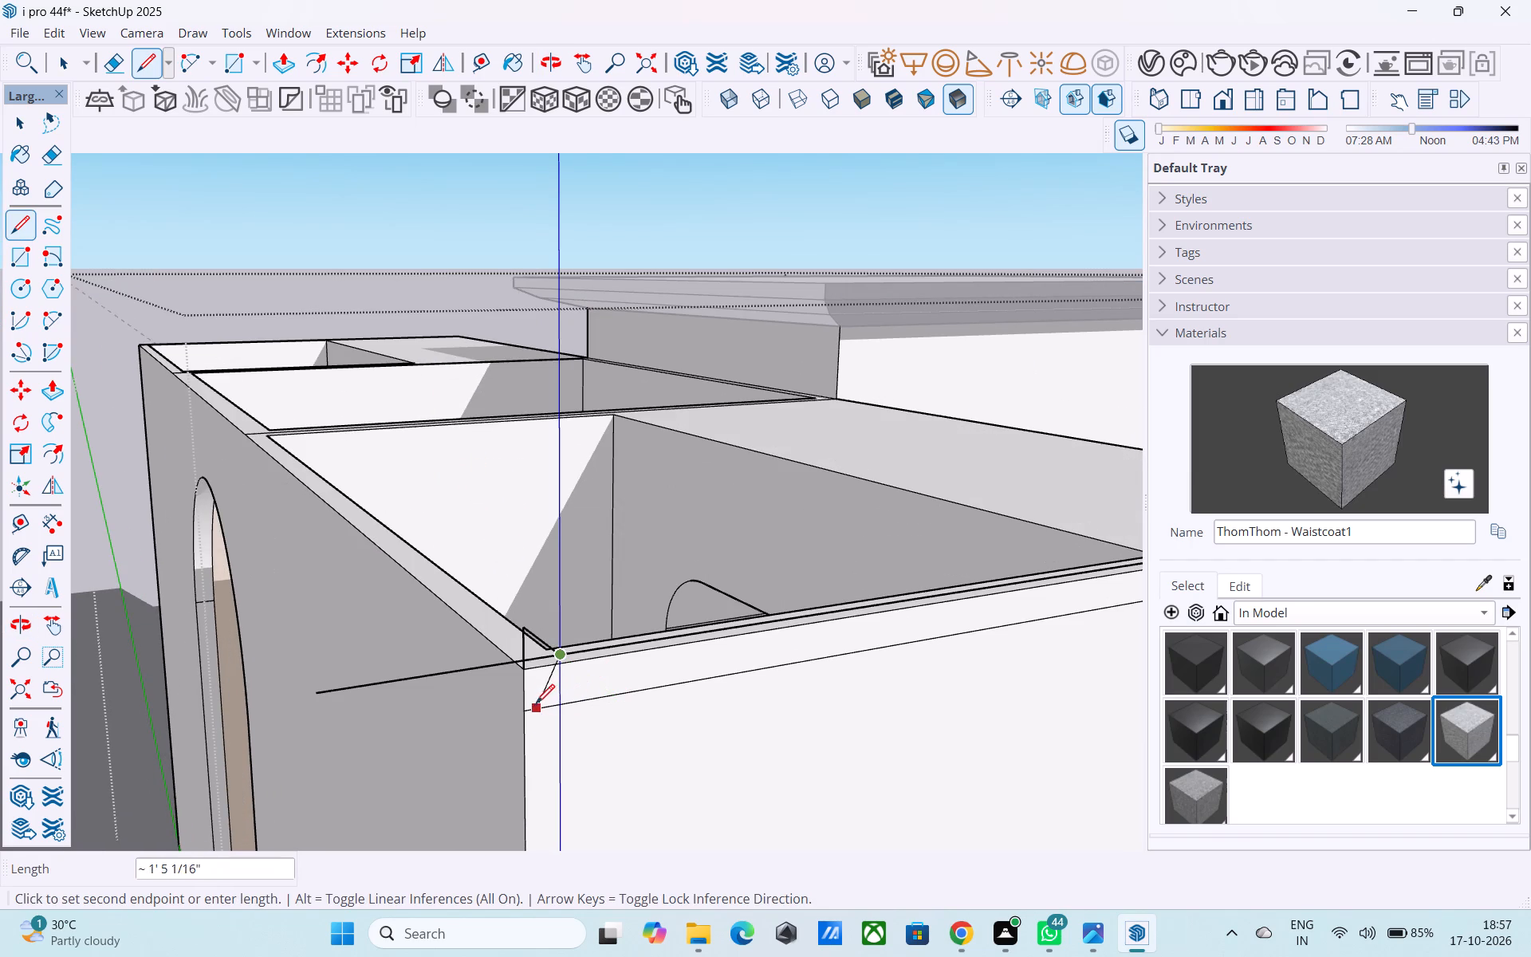
click(526, 705)
Erase the surplus end of the long cornice edge that overhangs past the rear wall corner.
scroll(529, 705, down, 7)
middle_click(529, 705)
middle_drag(685, 694, 412, 664)
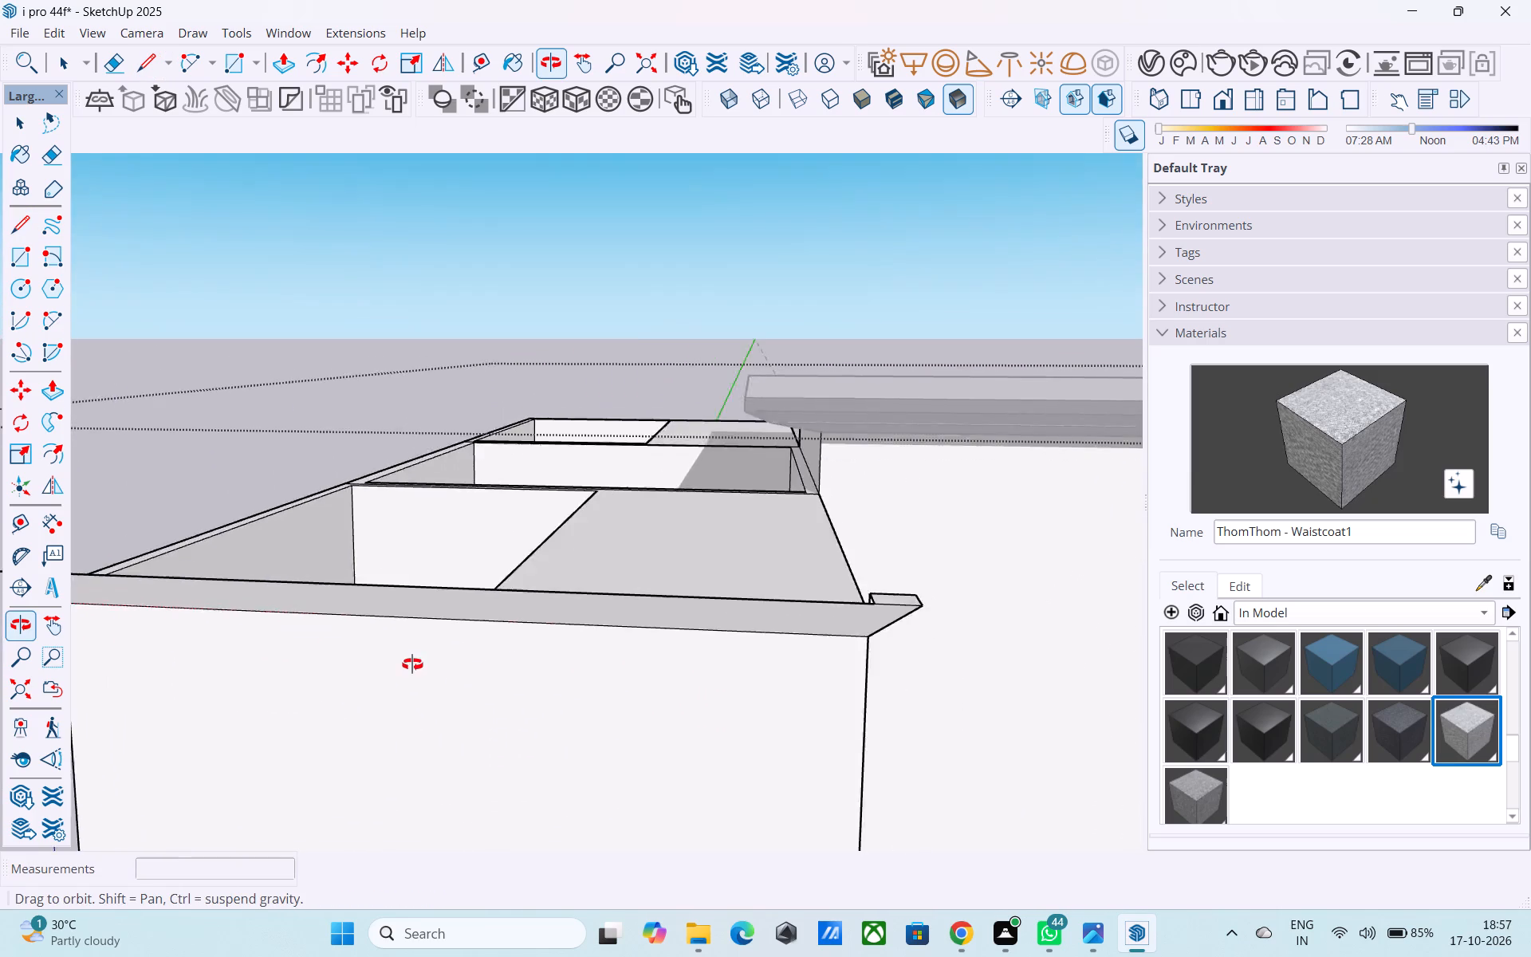
middle_drag(412, 664, 645, 608)
scroll(644, 599, down, 3)
middle_drag(620, 600, 798, 610)
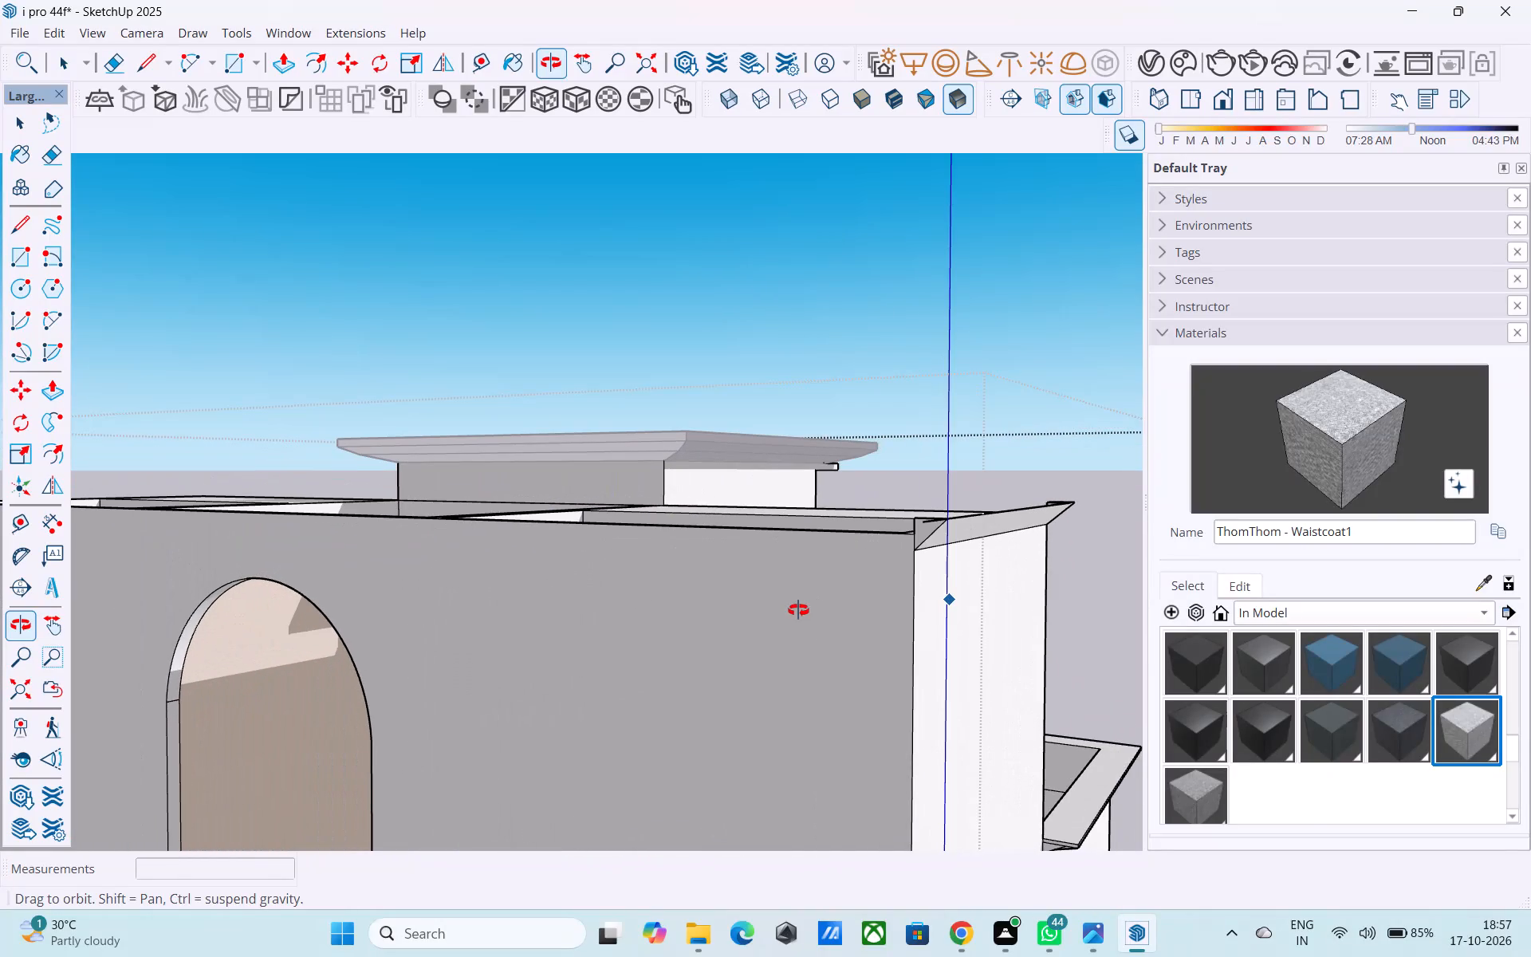
middle_drag(798, 610, 710, 633)
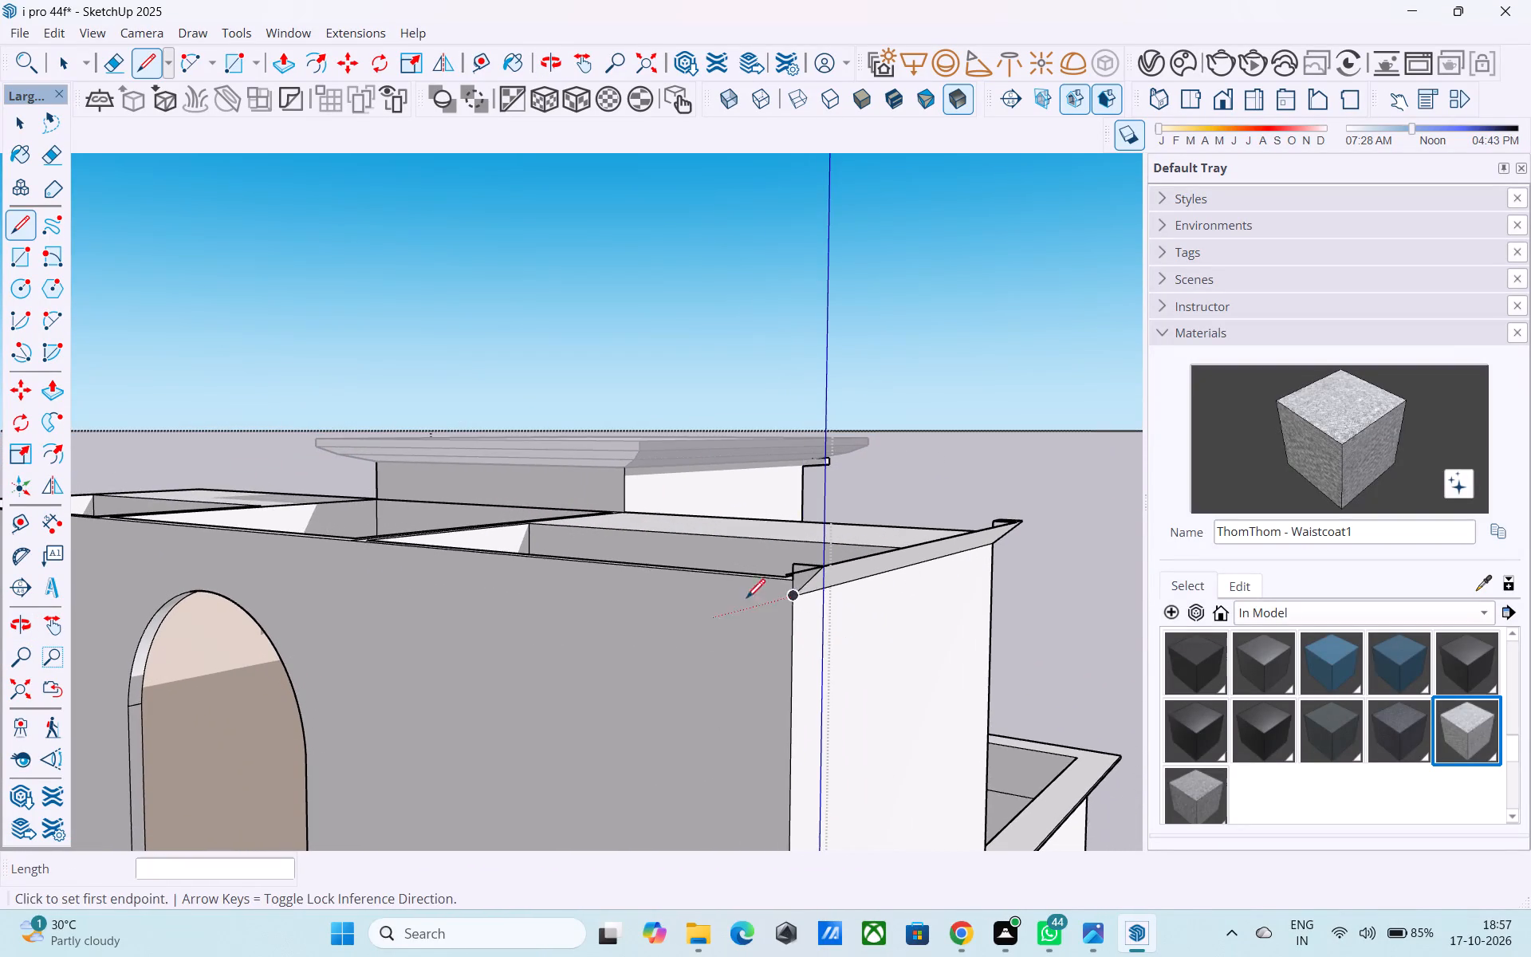
middle_drag(860, 558, 1052, 469)
key(e)
drag(1076, 439, 1046, 408)
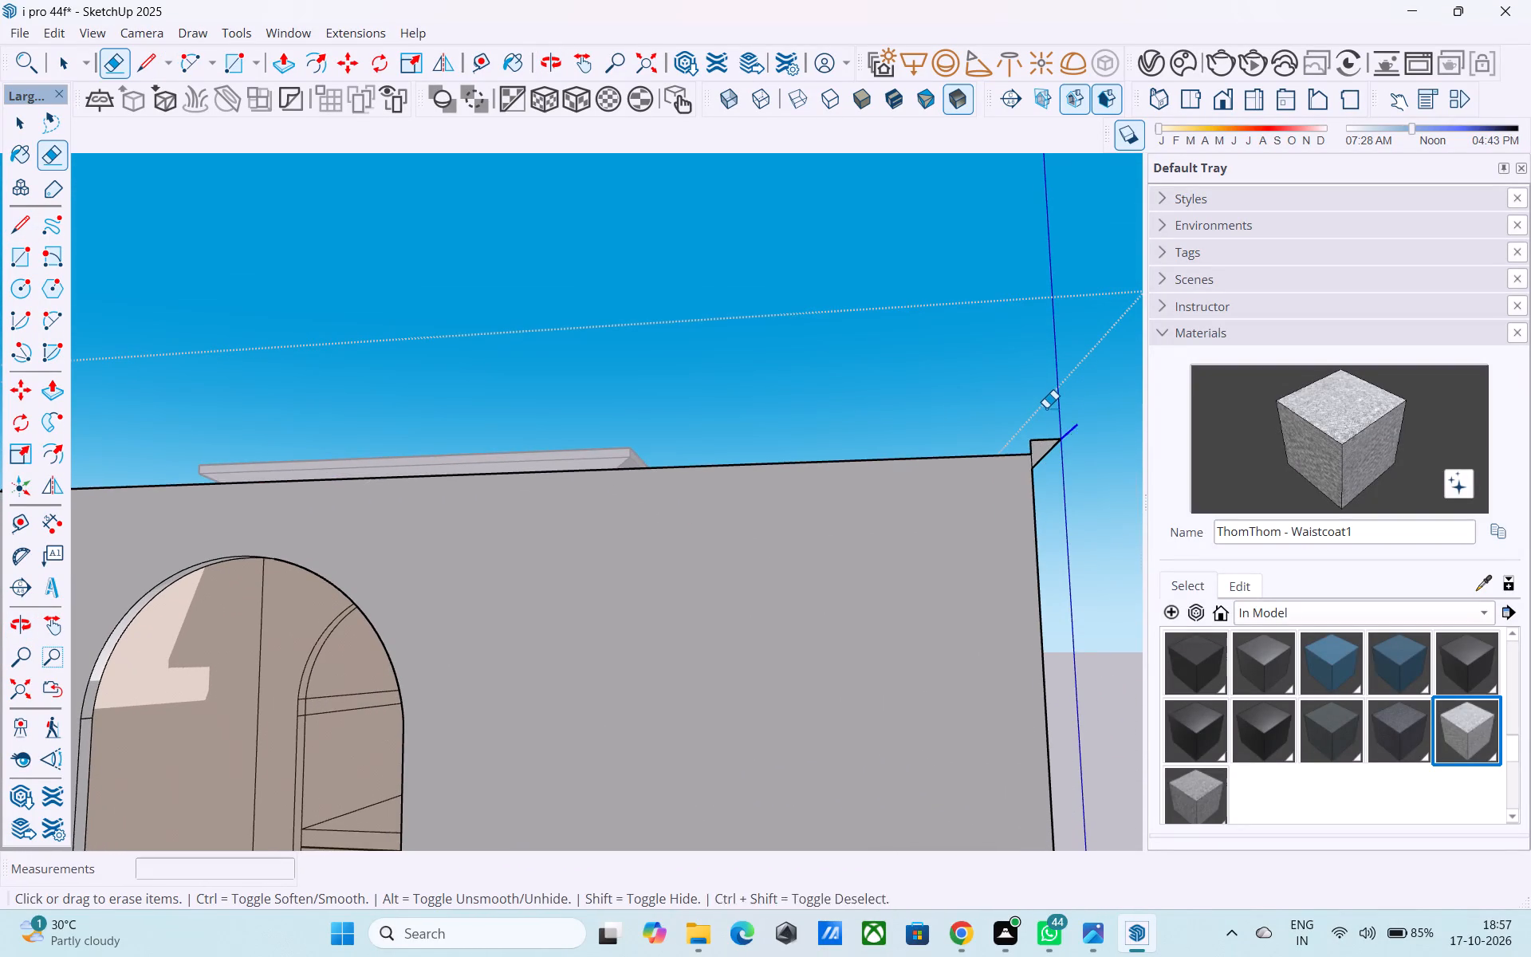
drag(1046, 408, 1050, 412)
Draw a 1' line outward from the top of the rear corner's vertical edge and a sloping line from the edge's base to its tip.
scroll(1051, 419, down, 6)
middle_drag(1076, 482, 808, 627)
scroll(684, 684, down, 1)
middle_drag(584, 711, 619, 739)
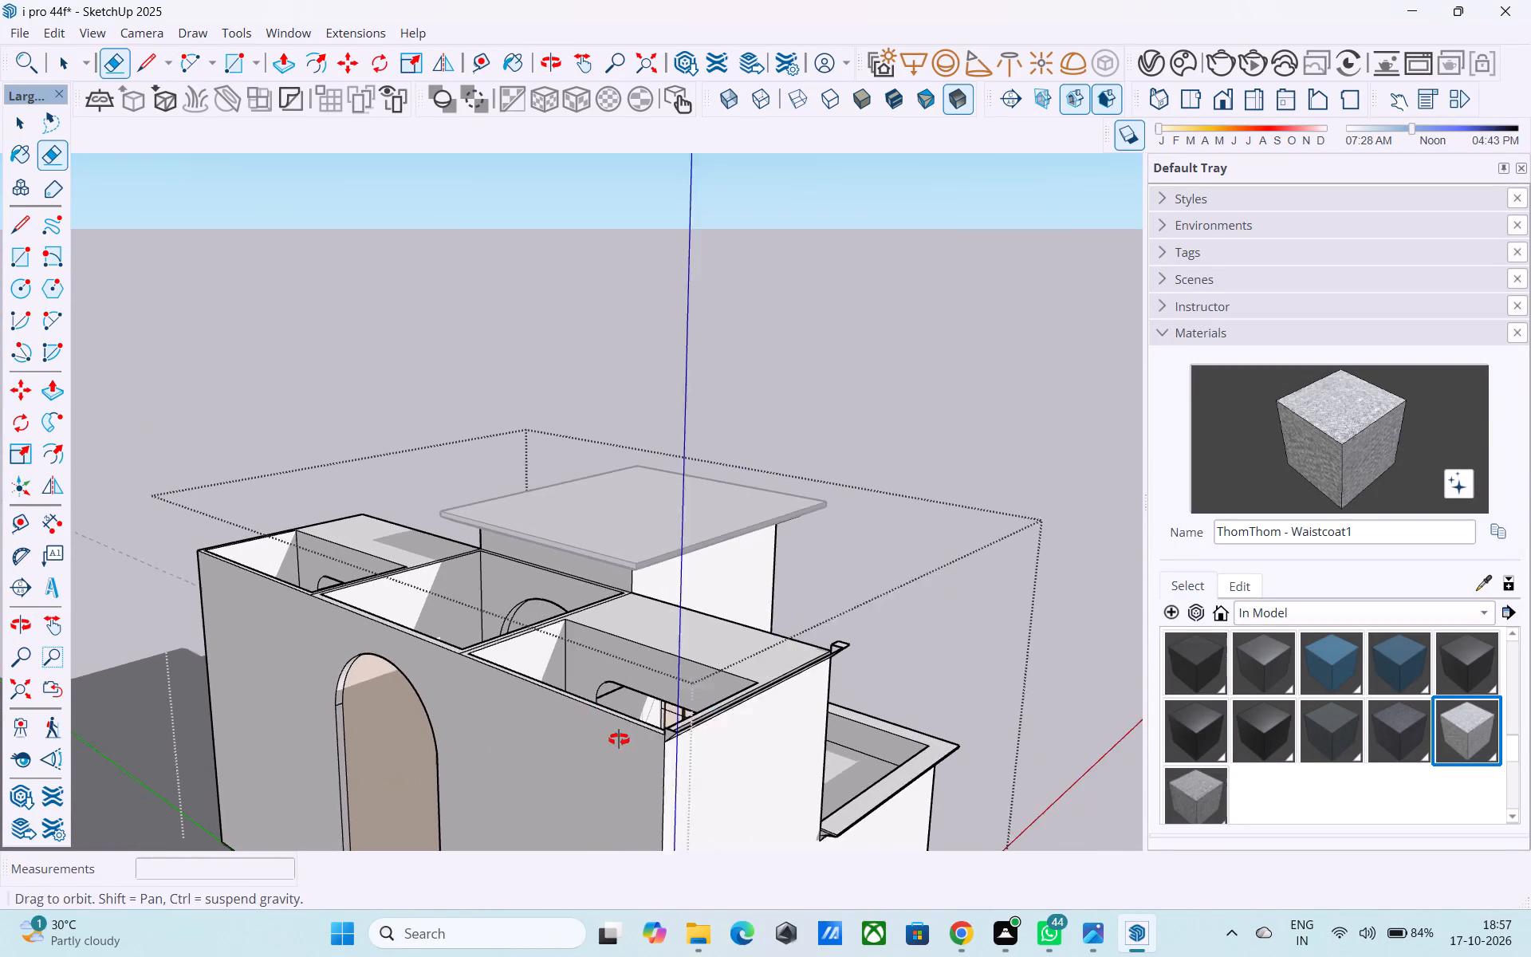
middle_drag(619, 739, 621, 742)
scroll(691, 768, up, 11)
middle_drag(659, 740, 693, 720)
scroll(693, 720, up, 3)
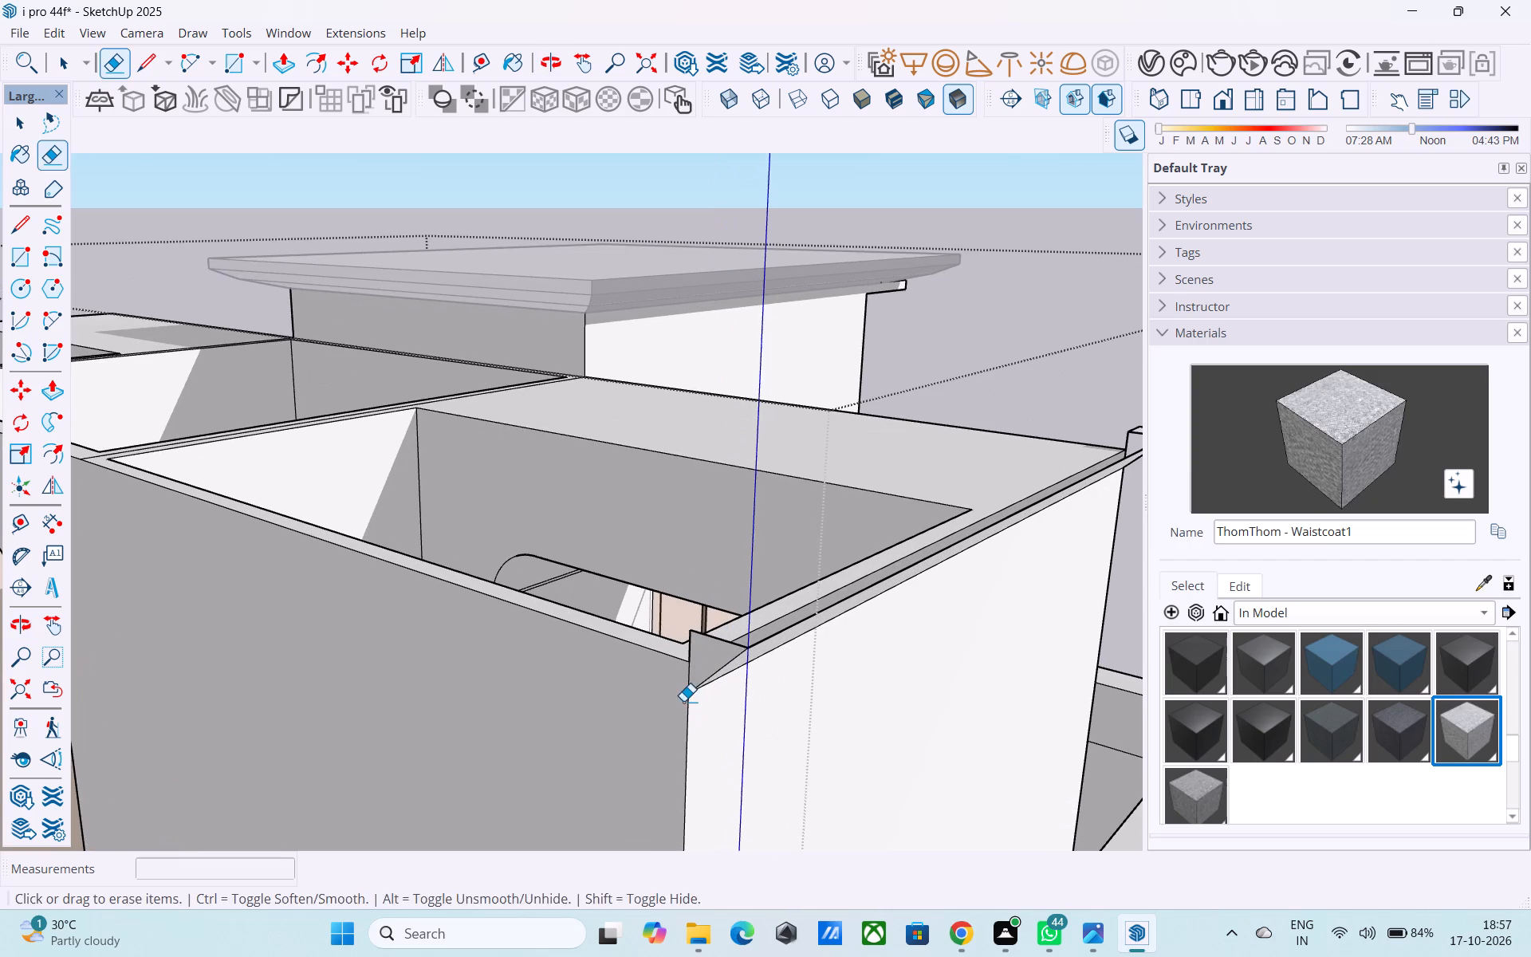
key(space)
key(l)
click(686, 692)
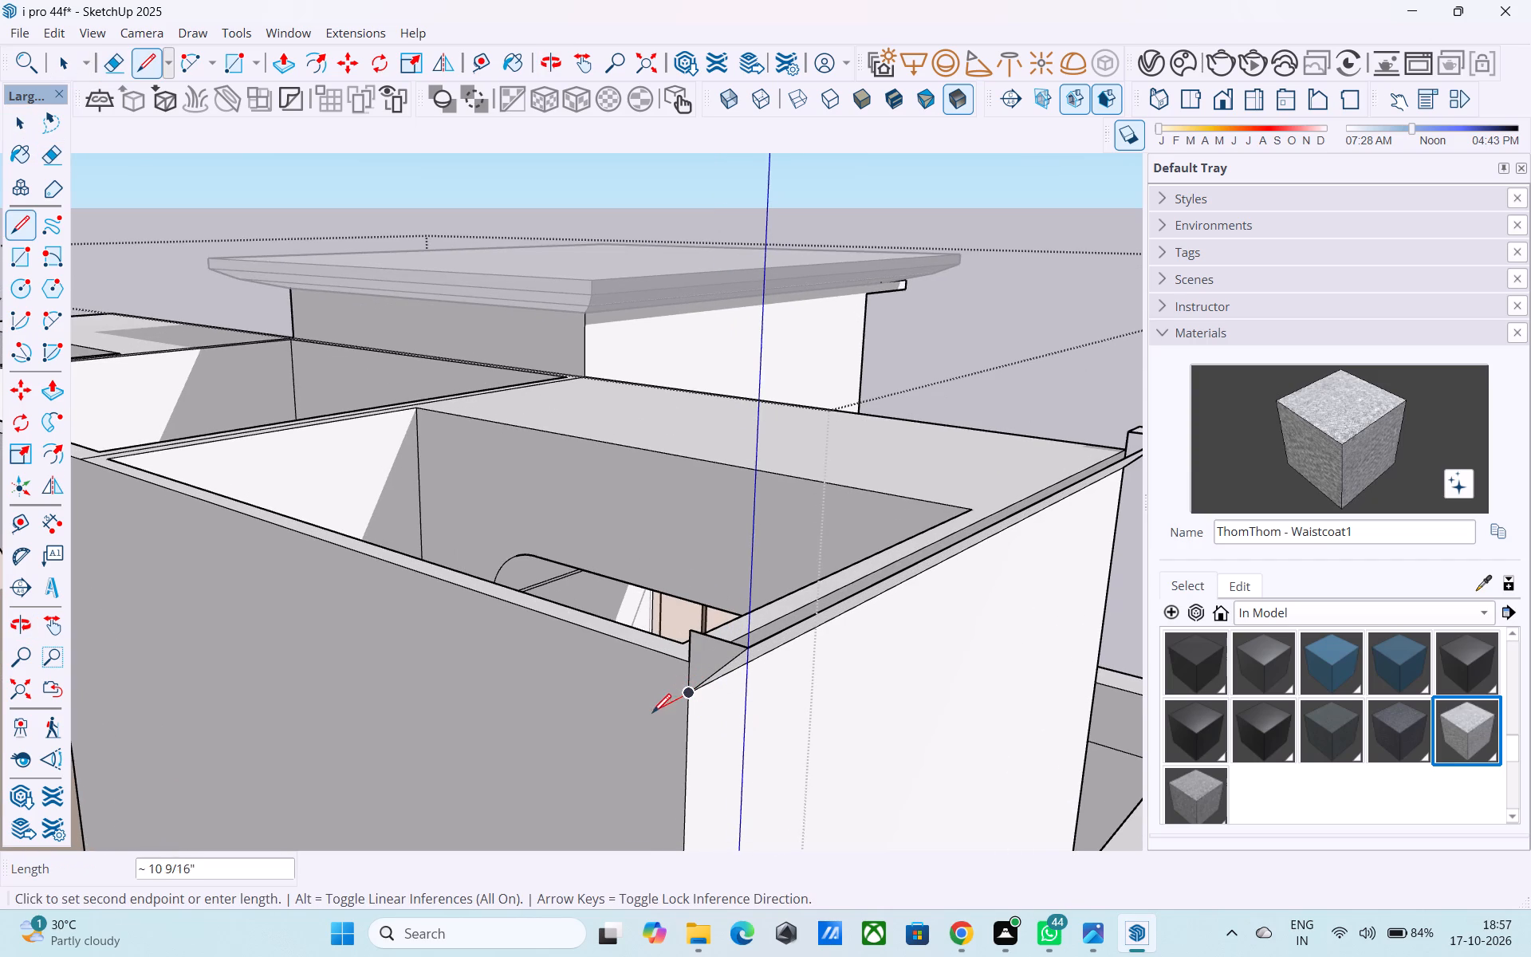
scroll(652, 717, down, 3)
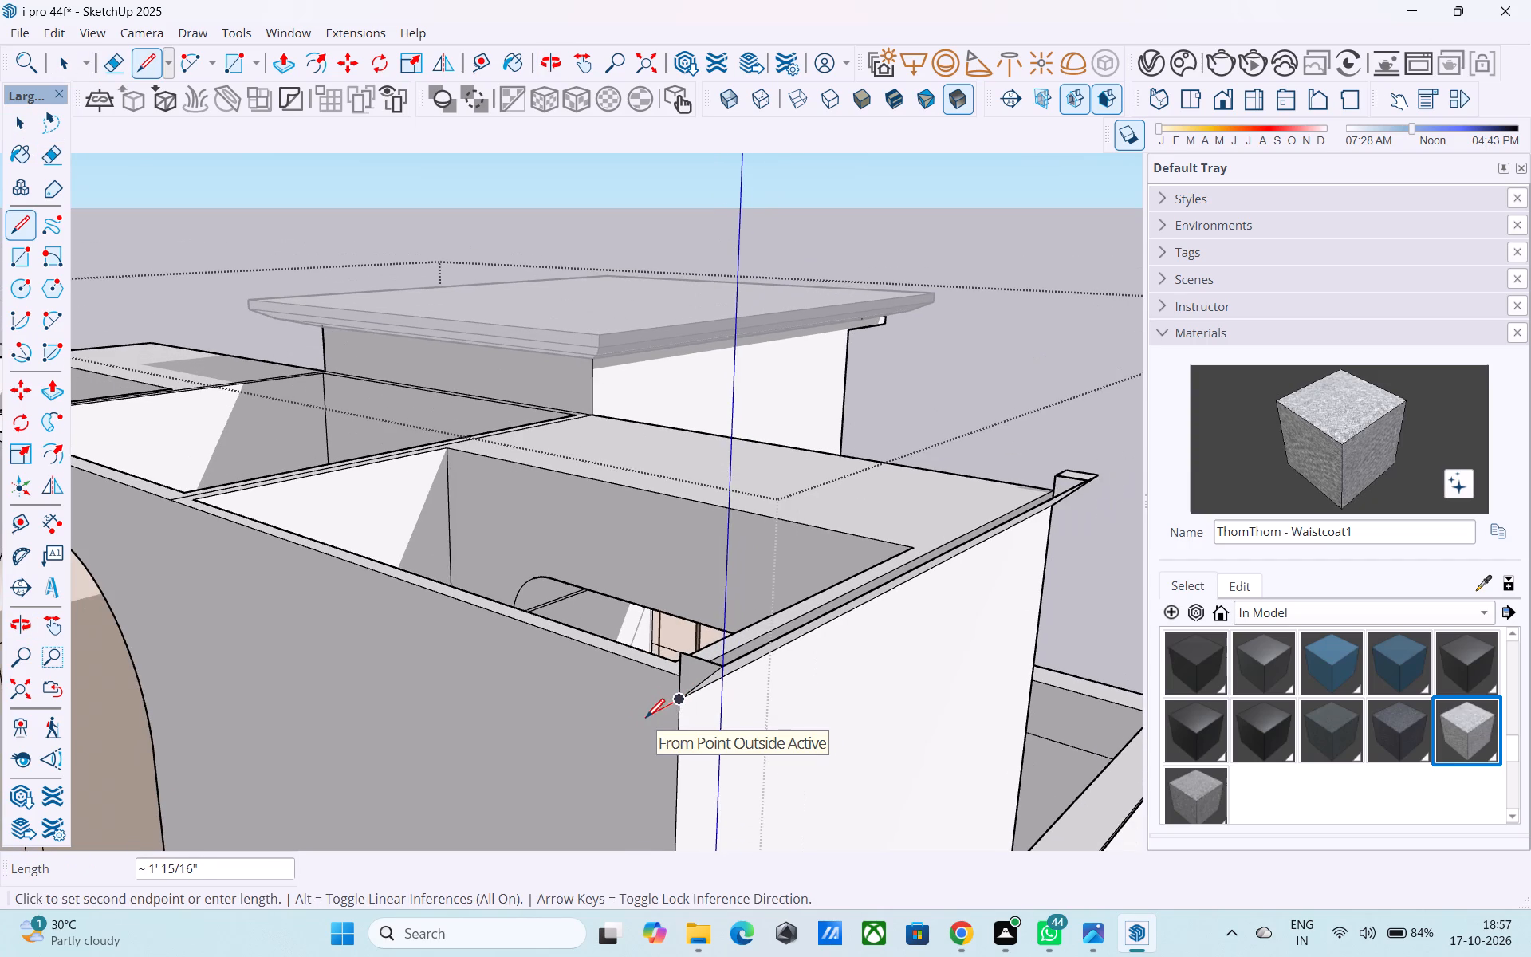
middle_drag(654, 723, 682, 738)
scroll(725, 691, up, 5)
key(l)
click(753, 684)
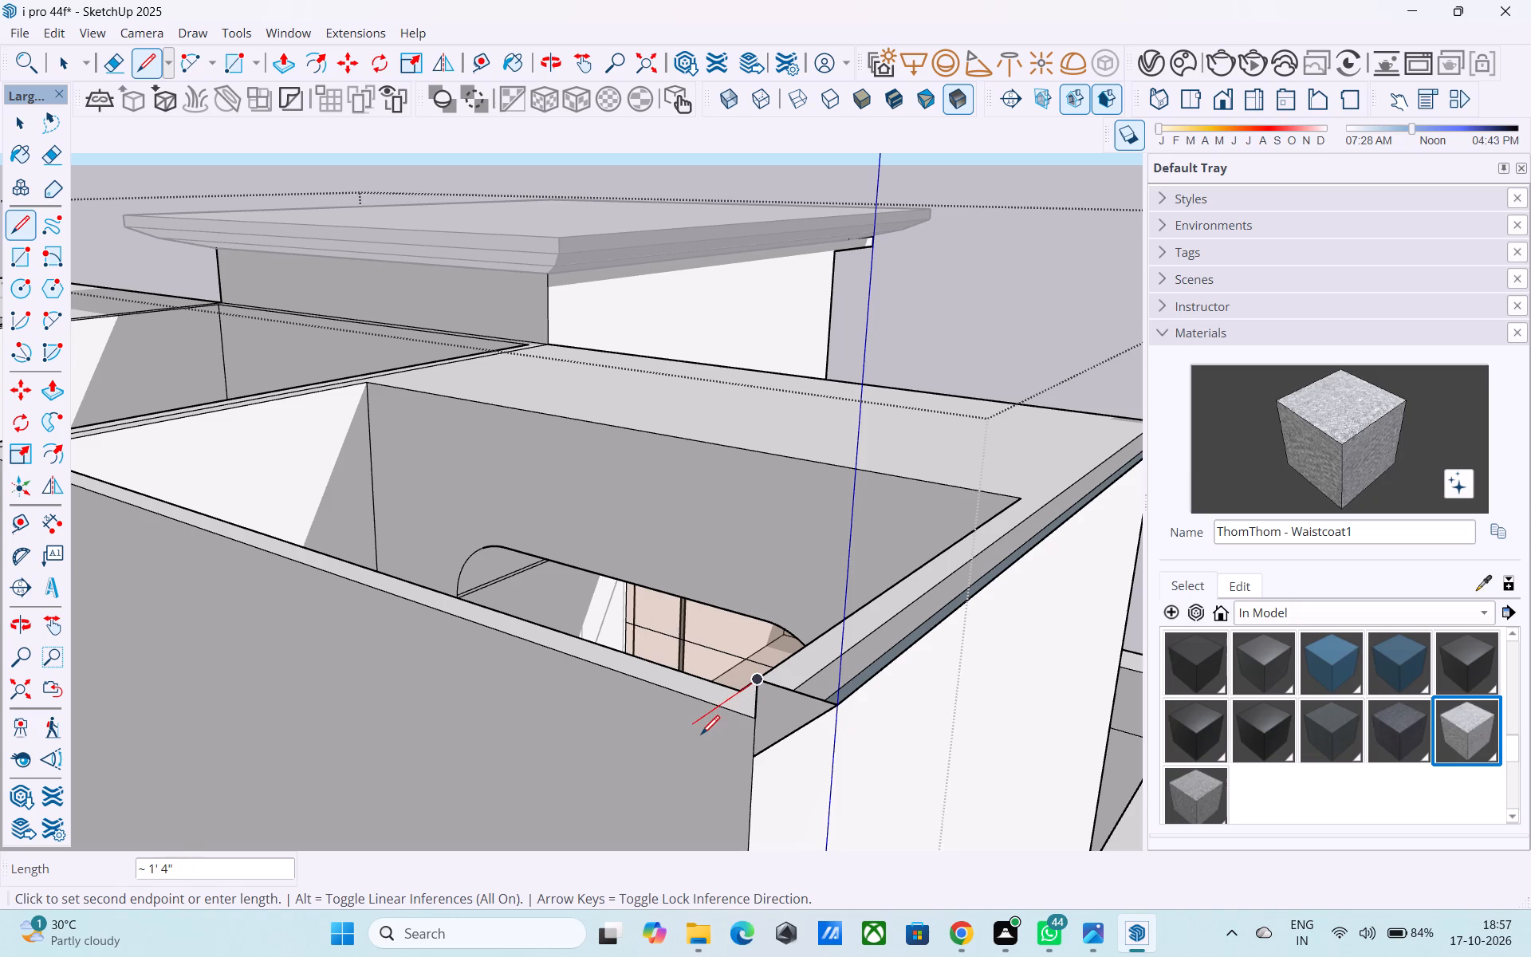
text(1')
key(Return)
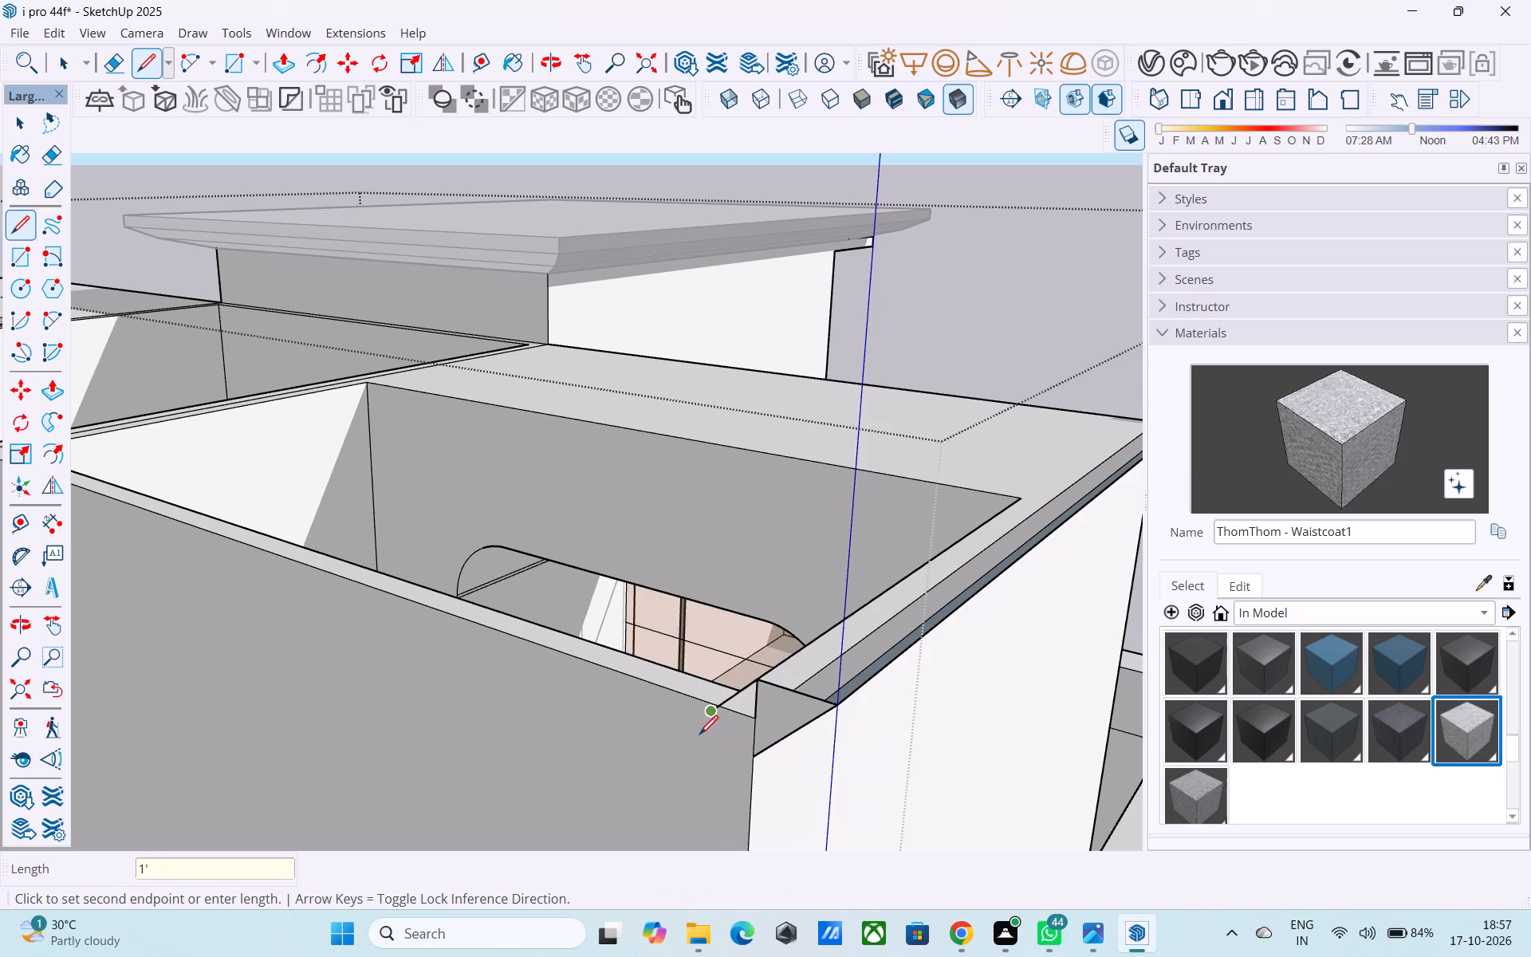
key(l)
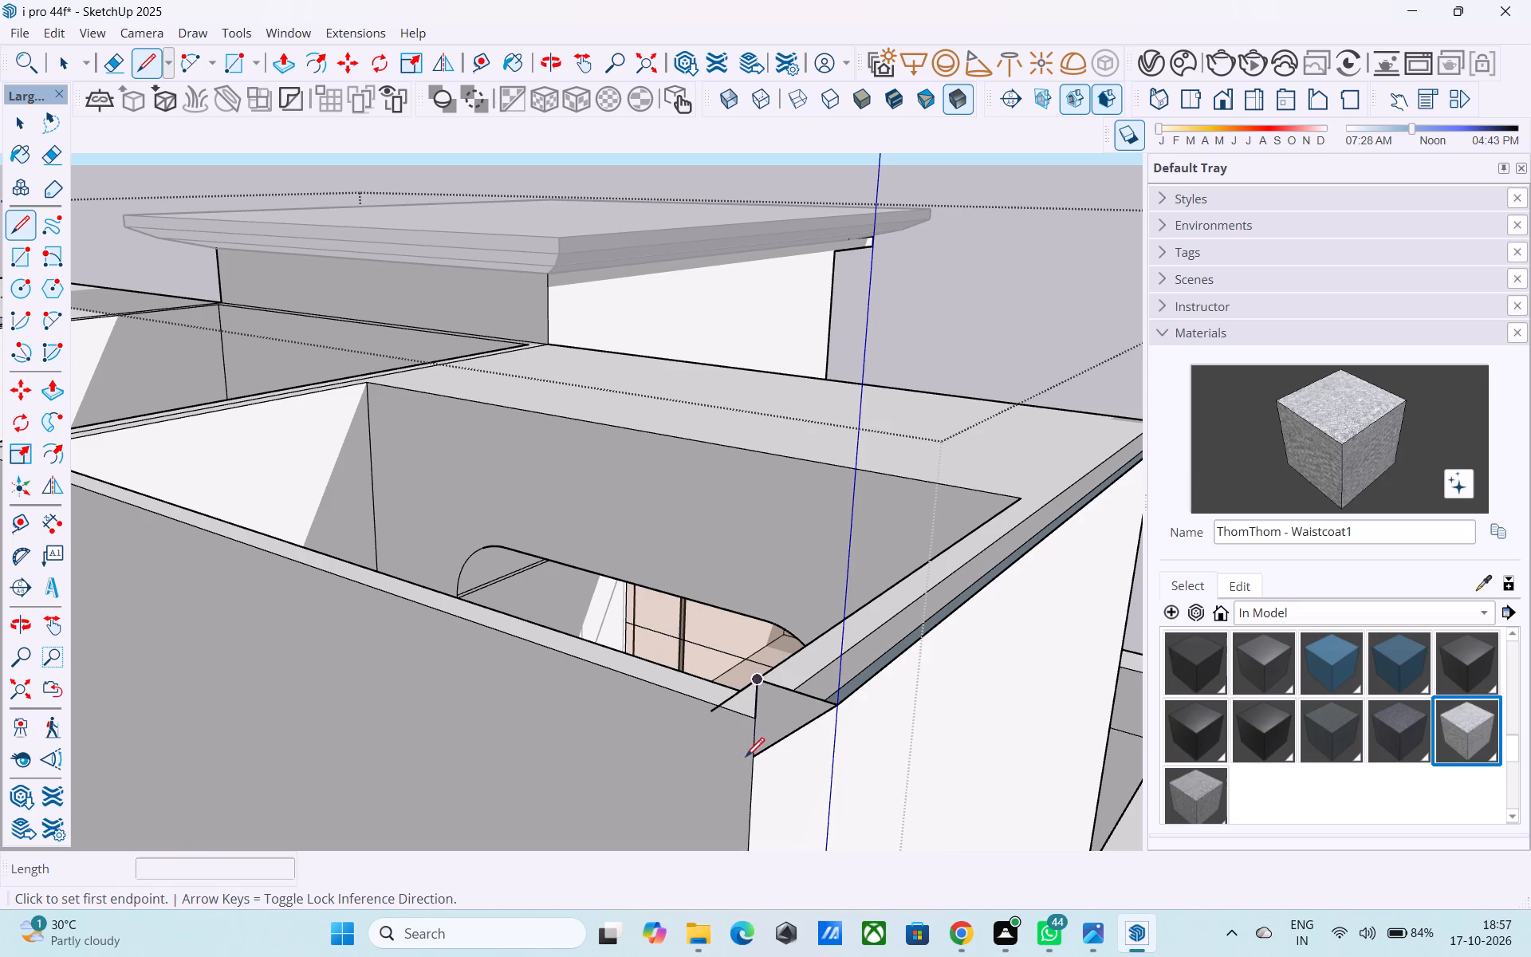
click(751, 760)
click(716, 711)
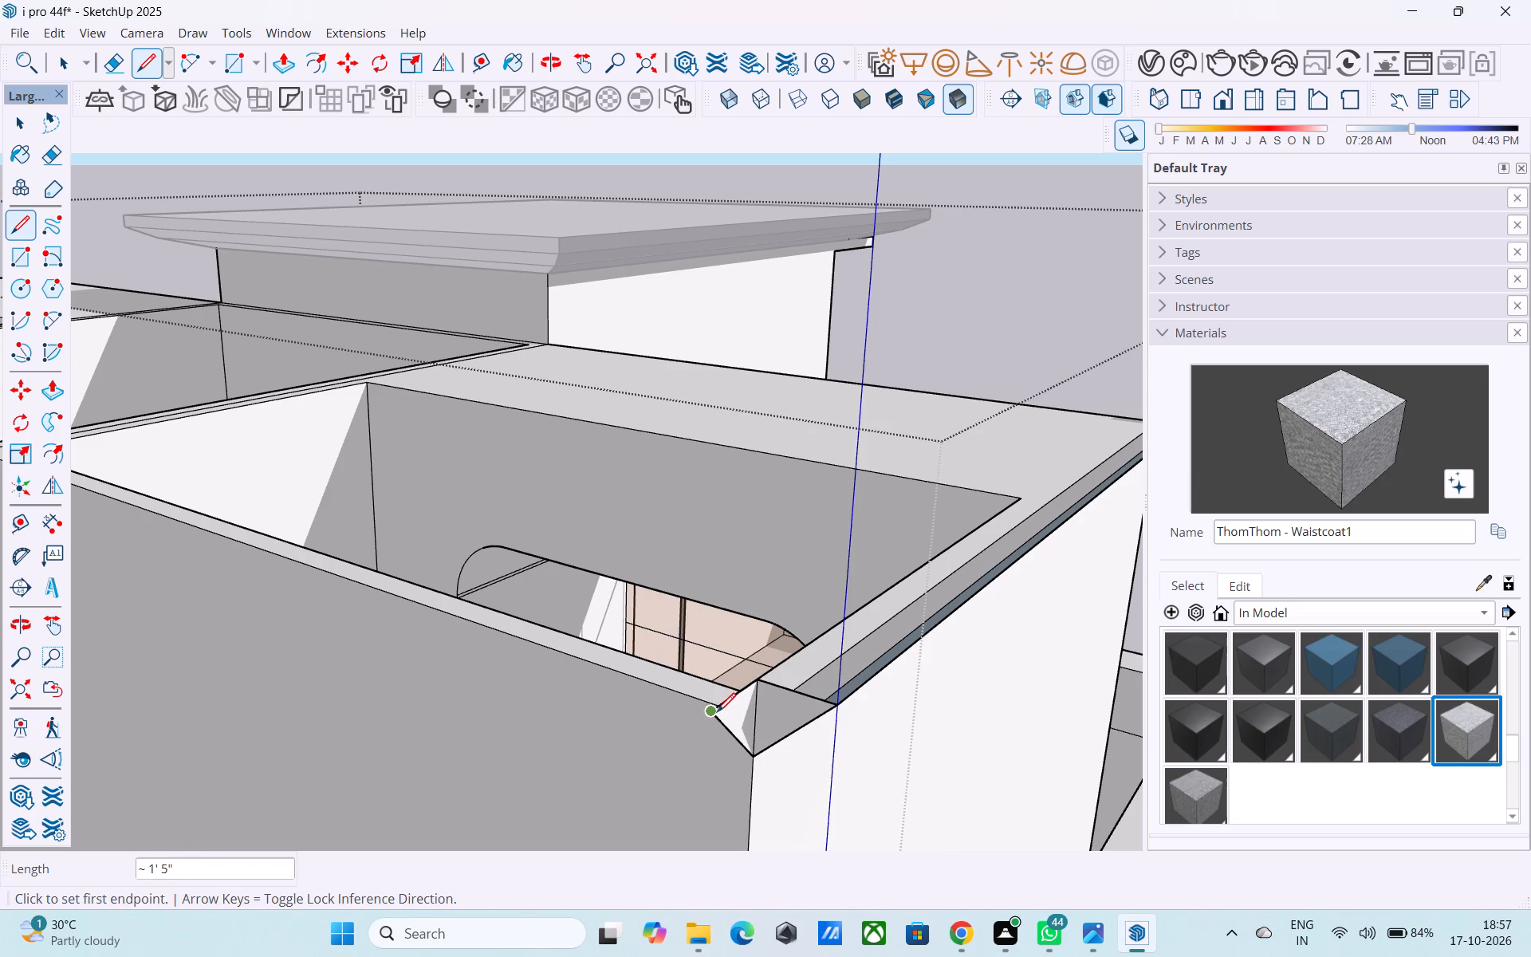
Examine the side cornice and the wing's roof edges from the rear around to the front corner.
middle_drag(717, 714, 840, 727)
scroll(840, 727, down, 2)
middle_drag(738, 732, 1160, 699)
middle_drag(782, 699, 1099, 670)
scroll(1089, 668, down, 3)
middle_drag(1089, 668, 1033, 687)
scroll(1034, 687, down, 3)
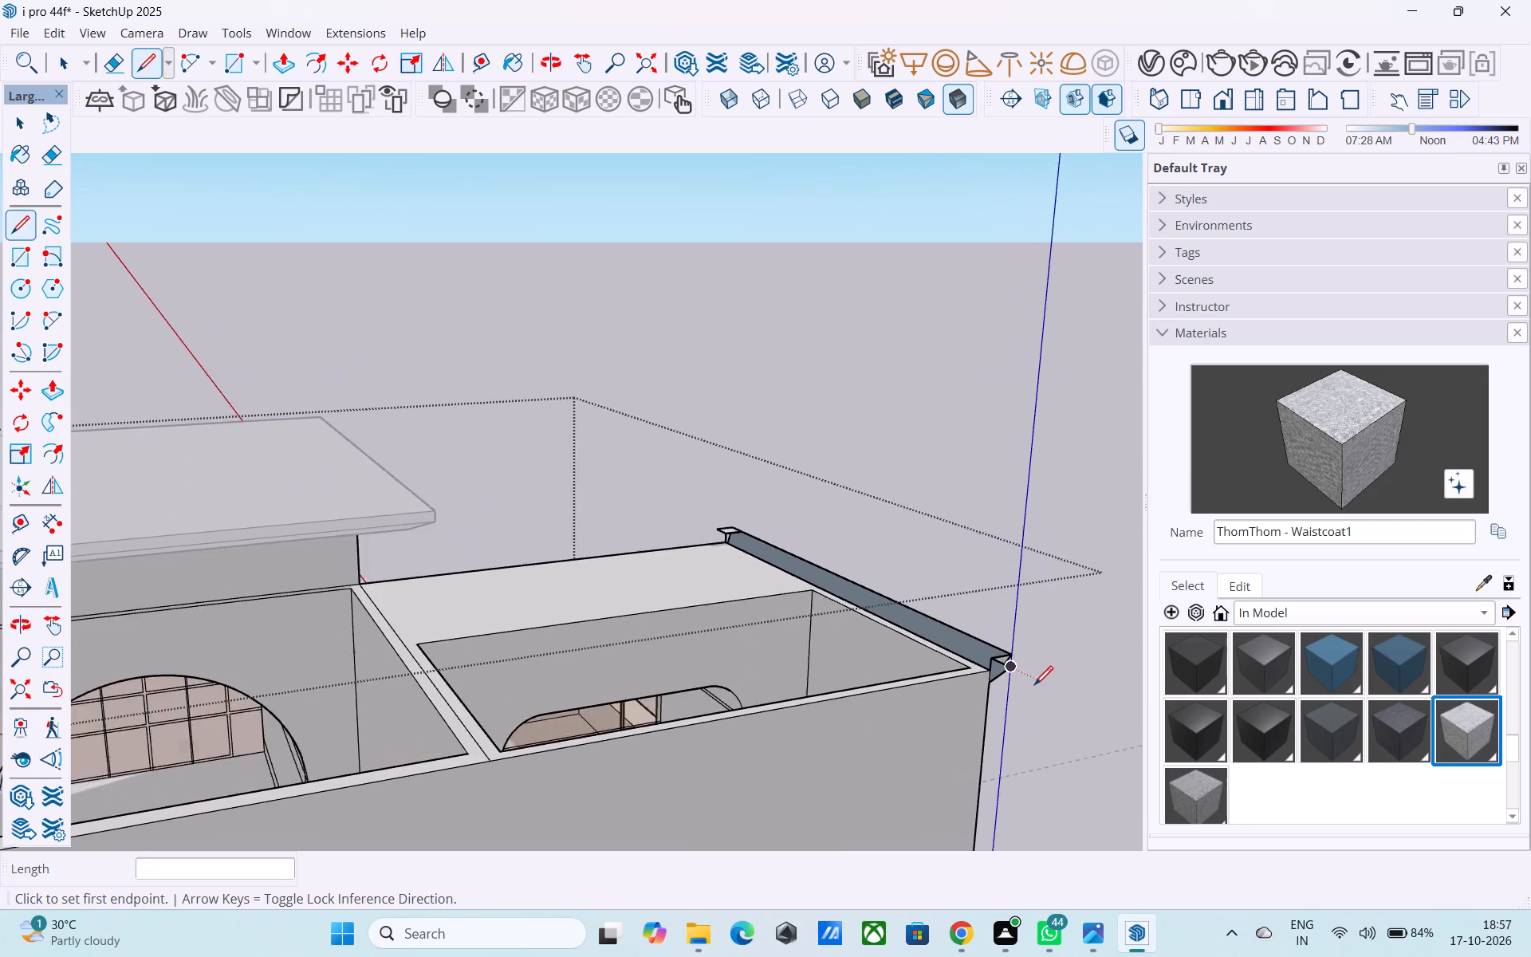
shift+middle_drag(1034, 687, 1000, 685)
scroll(1004, 675, down, 5)
shift+middle_drag(801, 716, 1095, 644)
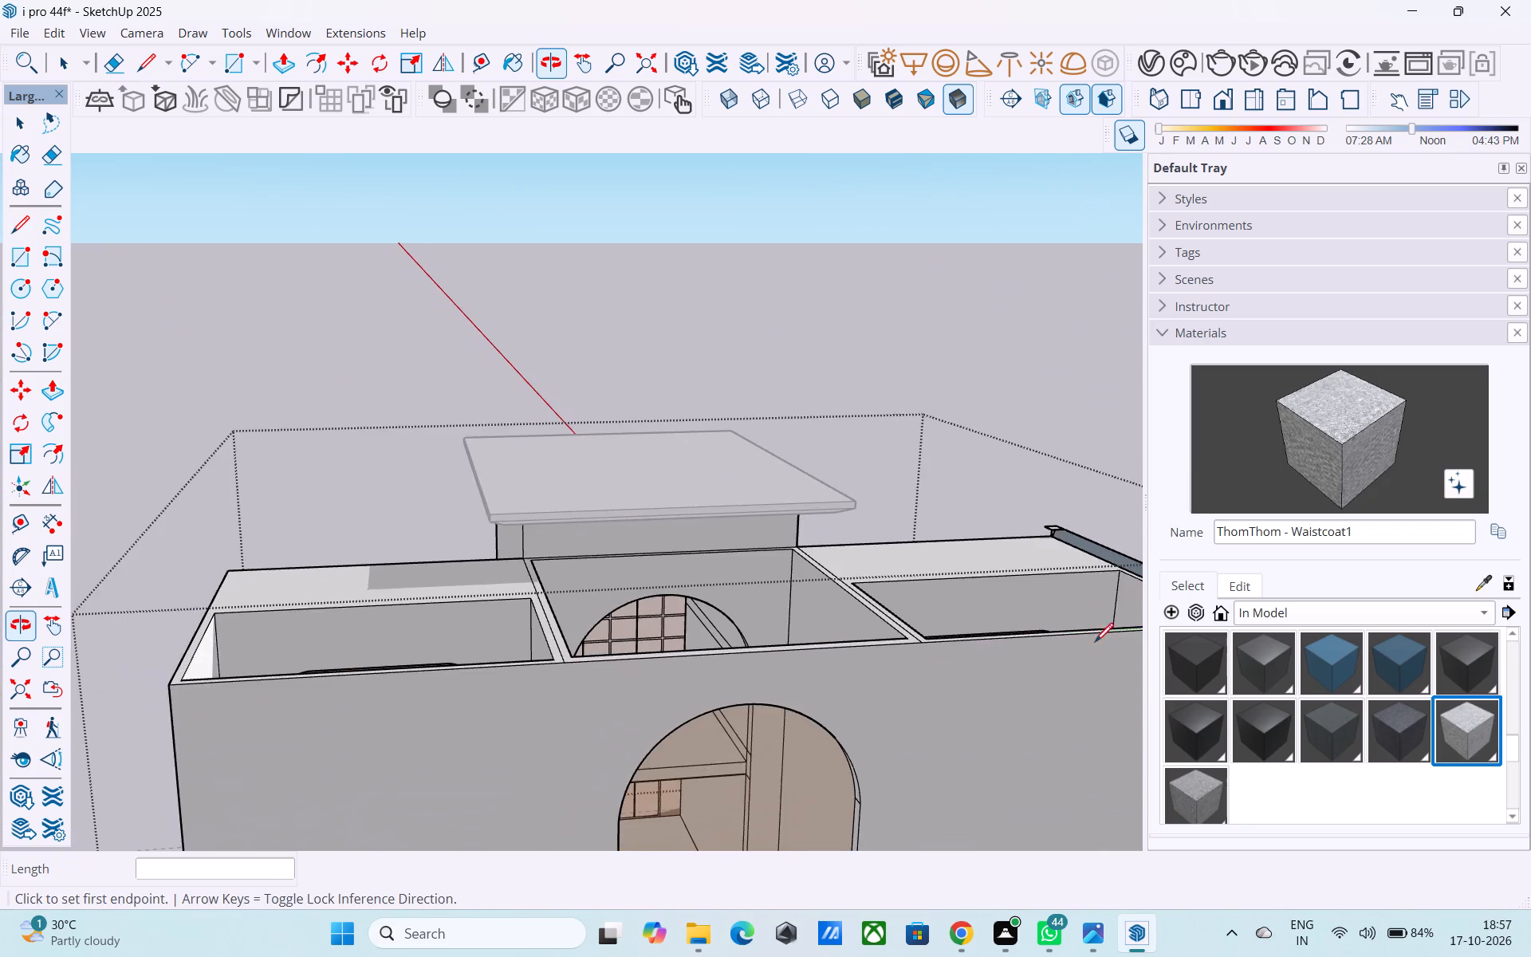
scroll(923, 658, down, 4)
middle_drag(915, 660, 549, 631)
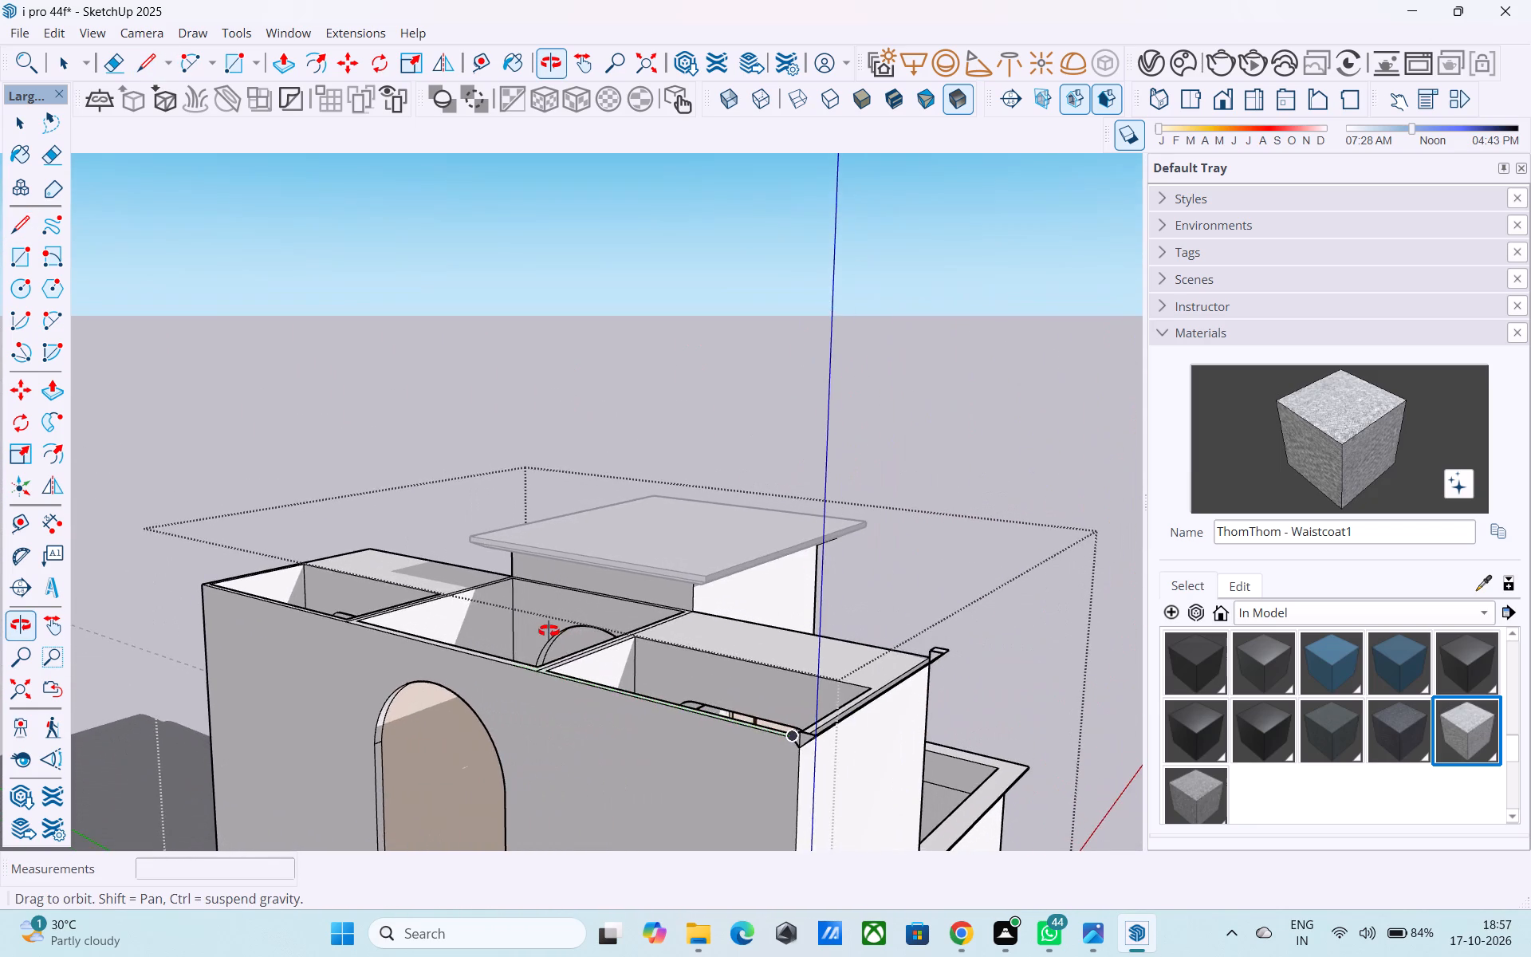
middle_drag(549, 631, 418, 569)
shift+middle_drag(478, 589, 557, 614)
scroll(557, 615, up, 6)
scroll(714, 691, up, 1)
middle_drag(710, 693, 584, 667)
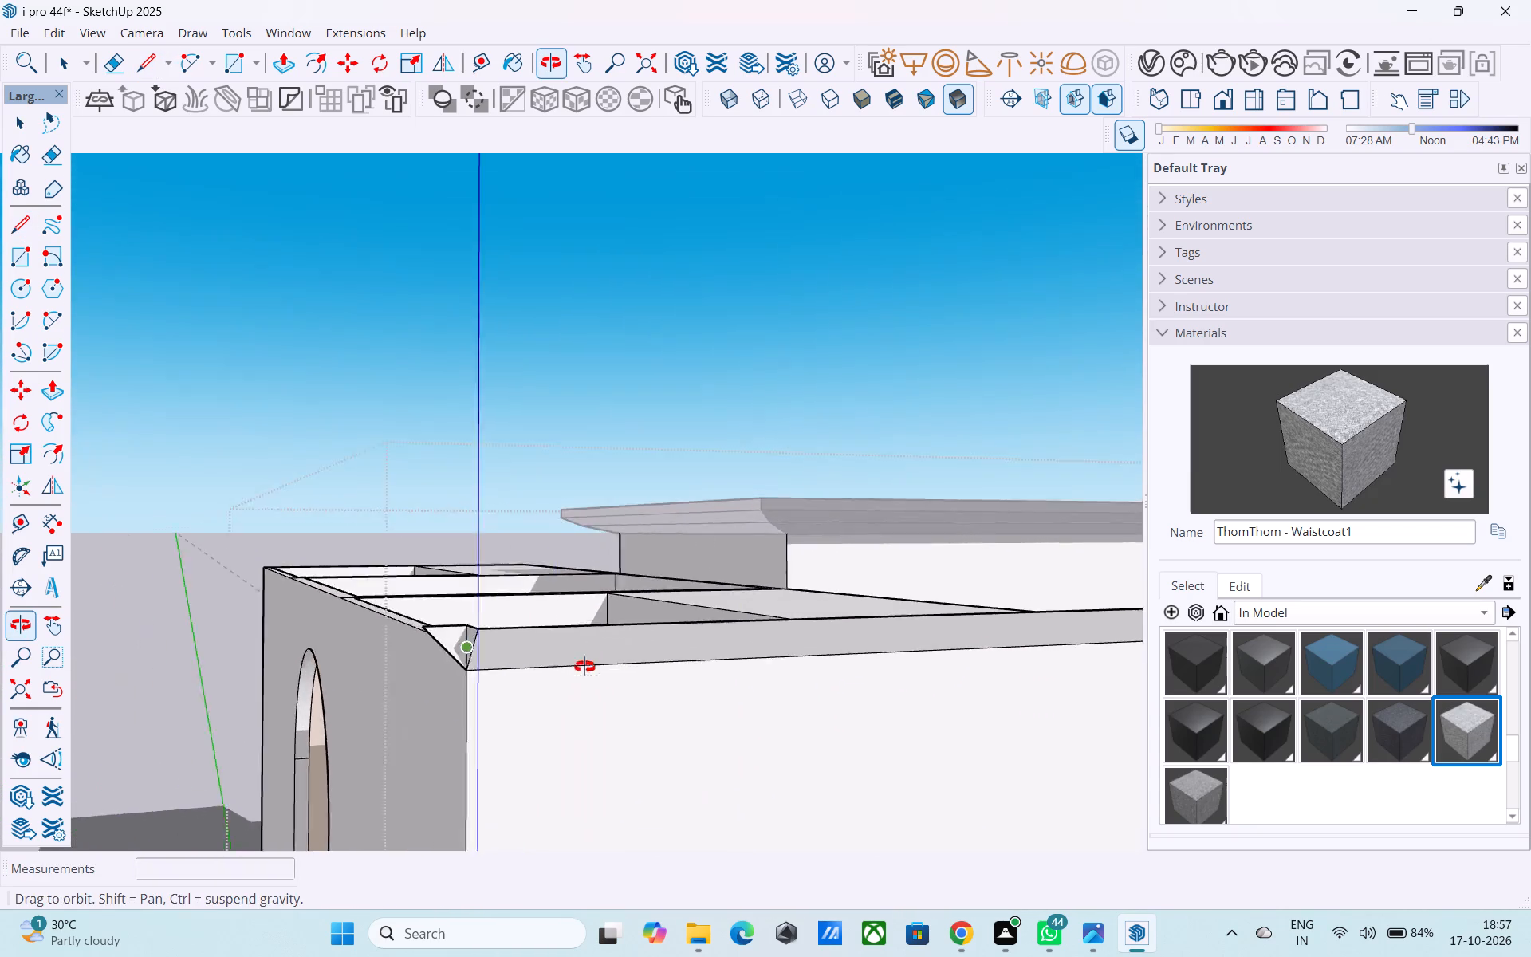
middle_drag(584, 667, 576, 670)
scroll(580, 668, down, 3)
shift+middle_drag(684, 683, 237, 671)
shift+middle_drag(246, 664, 346, 652)
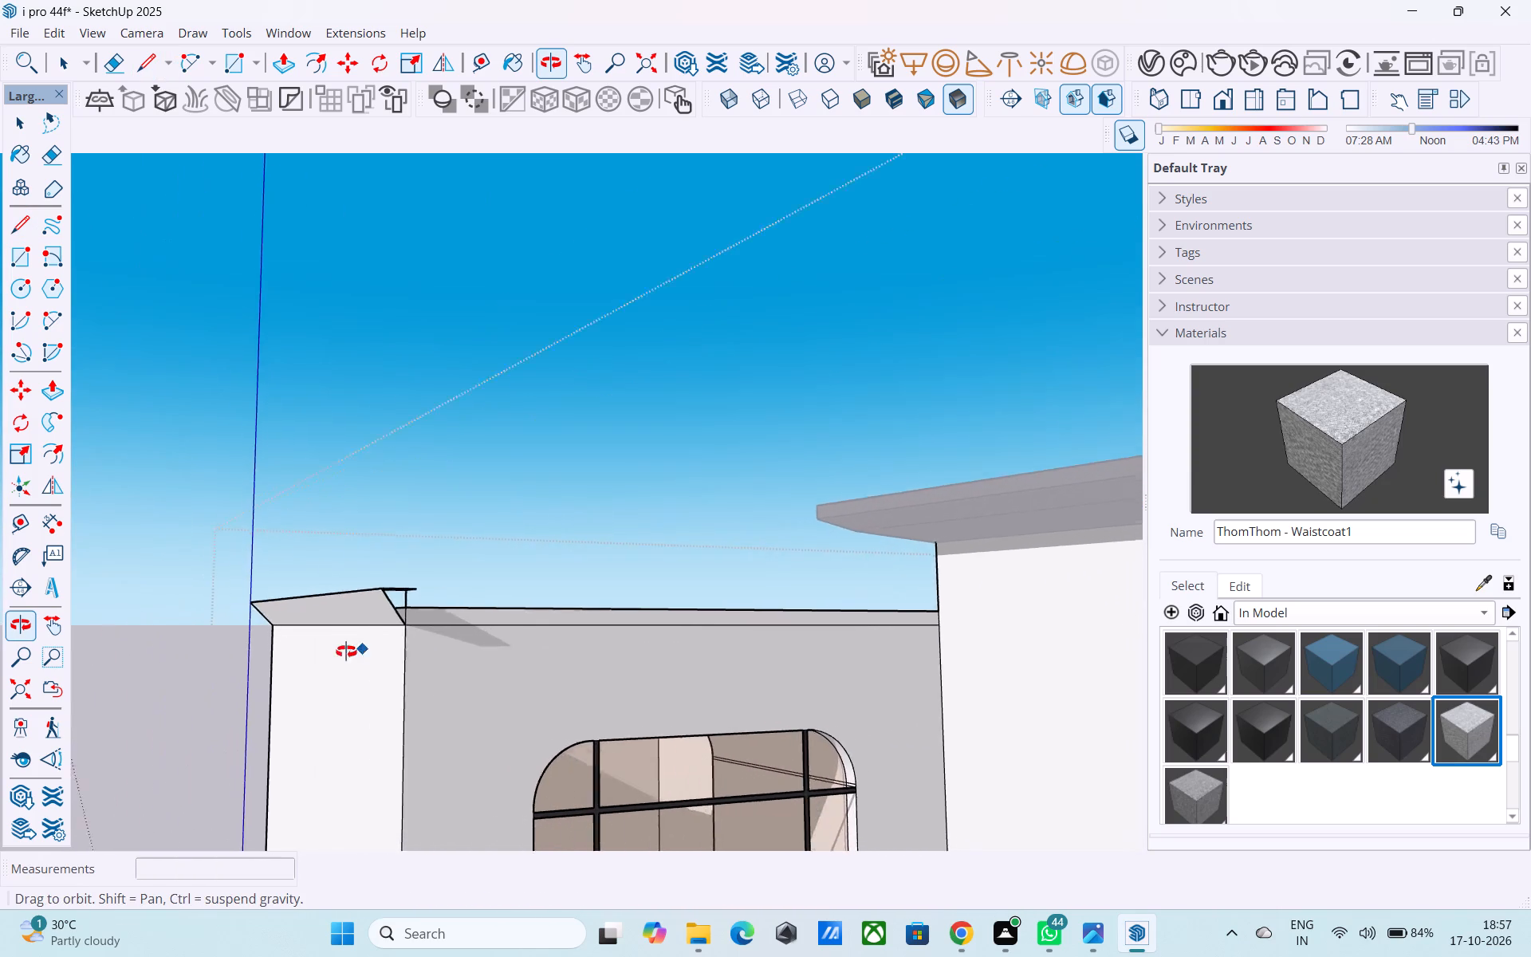
shift+middle_drag(346, 652, 330, 659)
middle_drag(923, 634, 923, 636)
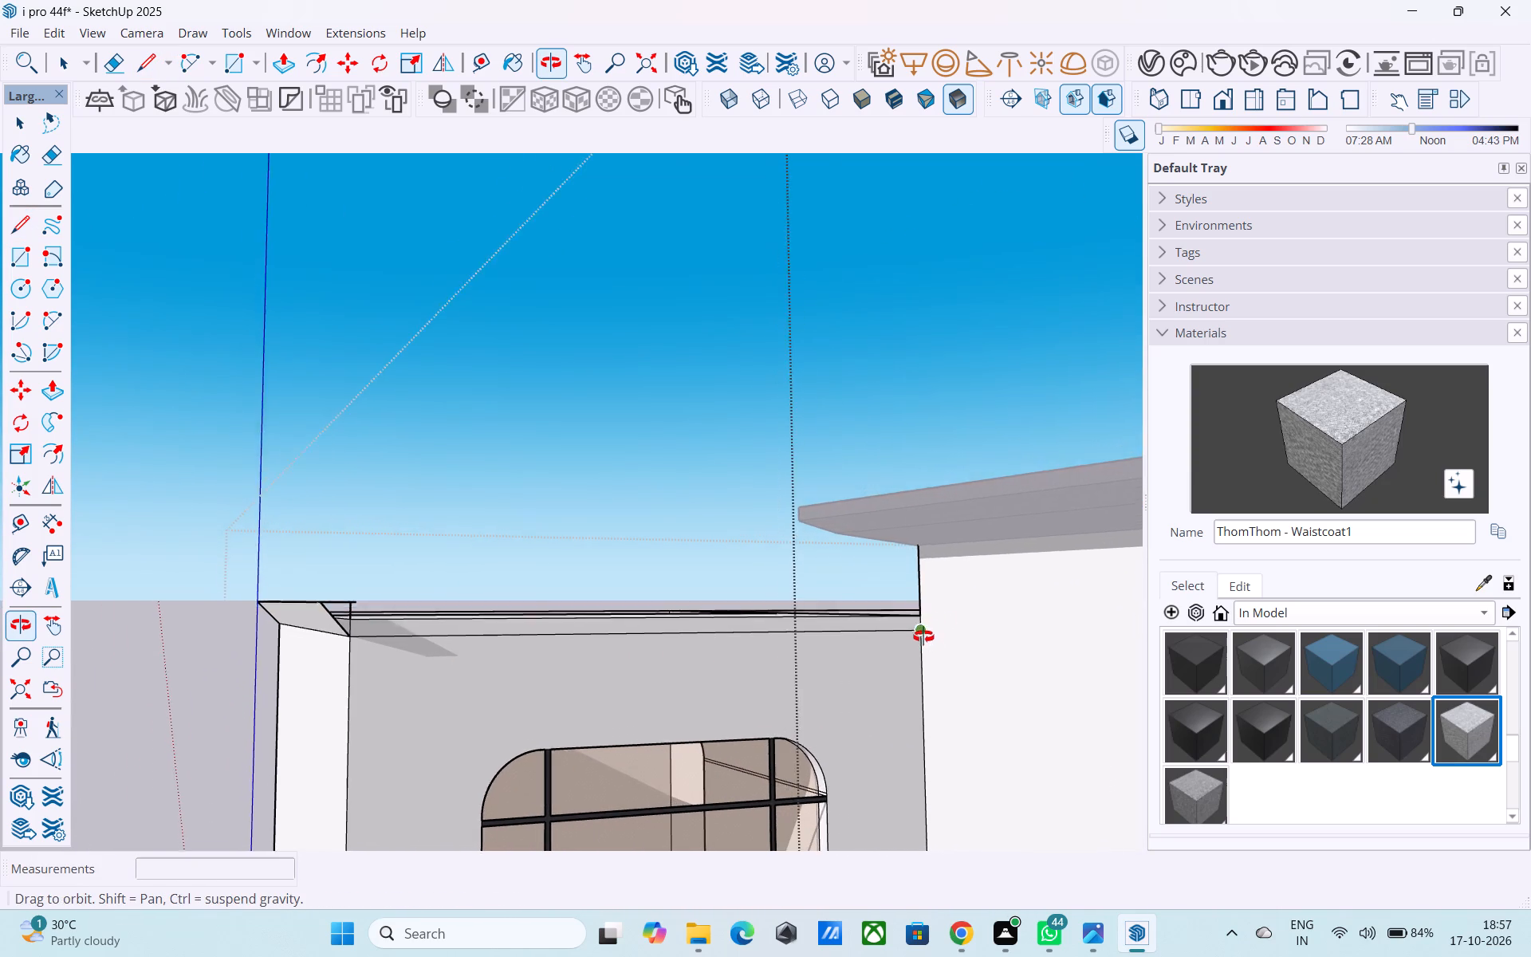
middle_drag(923, 636, 980, 730)
scroll(923, 646, up, 7)
scroll(908, 630, down, 4)
middle_drag(943, 612, 1061, 583)
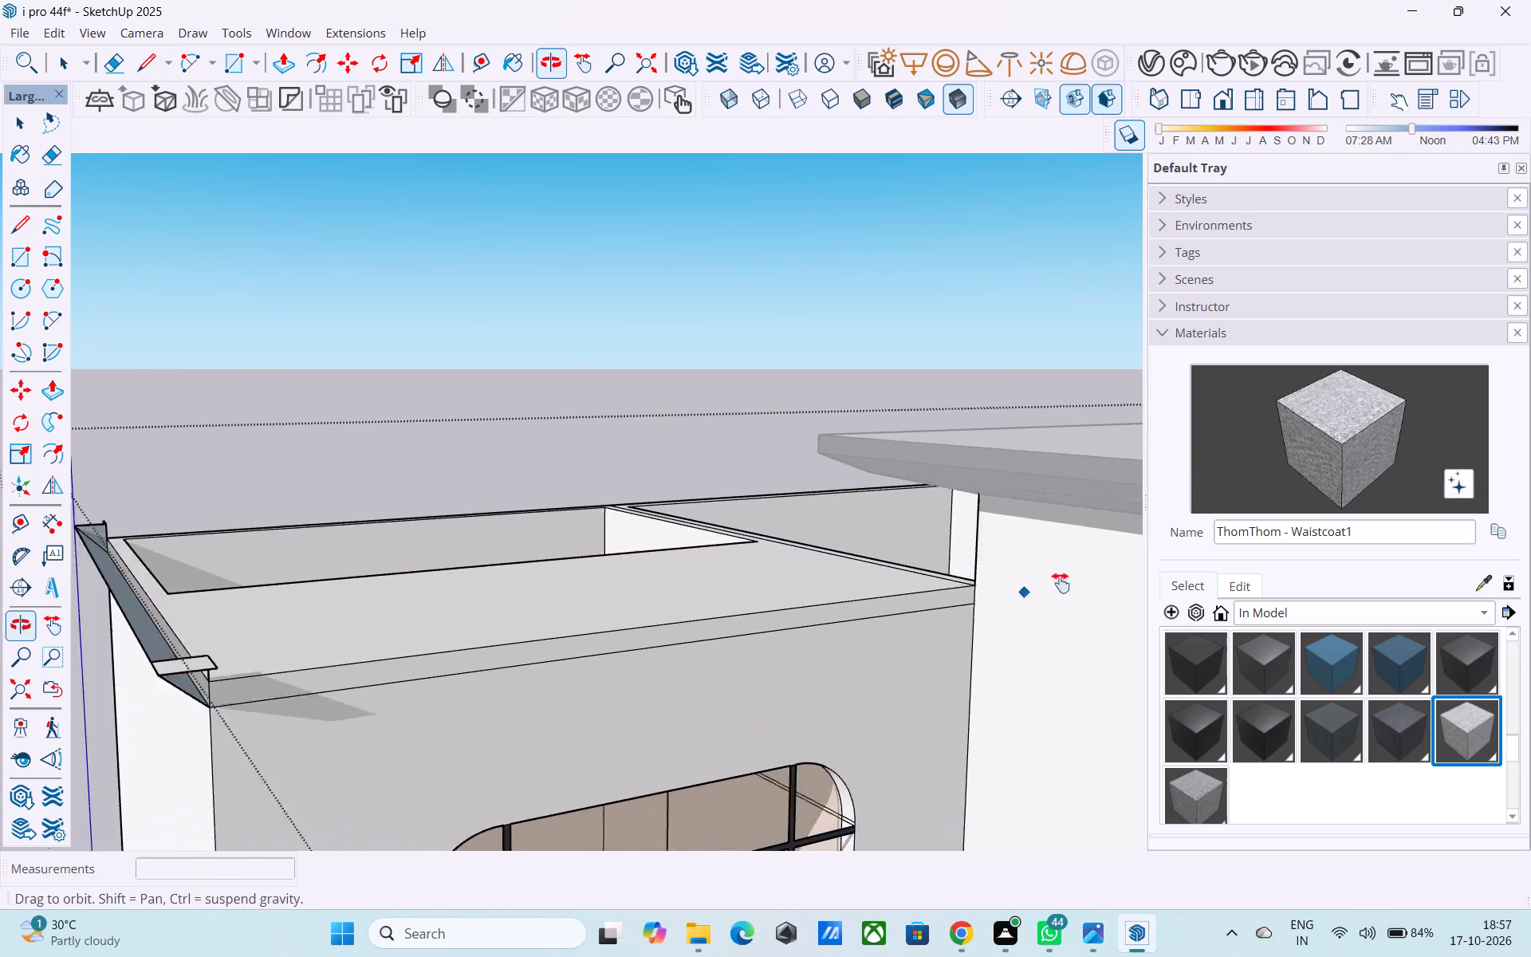
middle_drag(1061, 583, 1120, 567)
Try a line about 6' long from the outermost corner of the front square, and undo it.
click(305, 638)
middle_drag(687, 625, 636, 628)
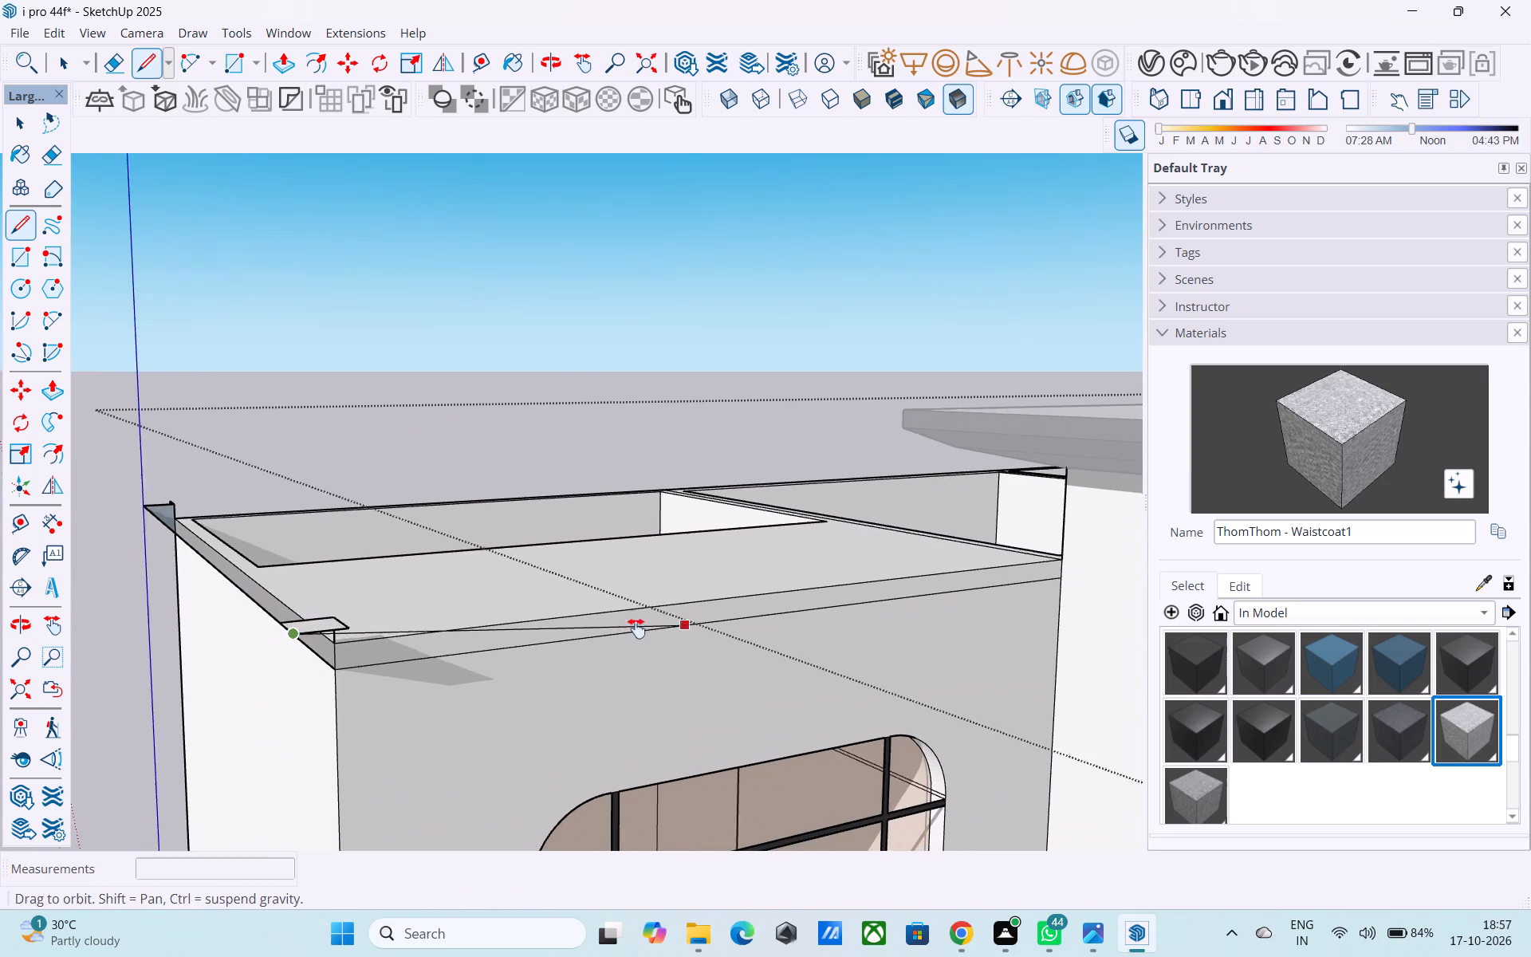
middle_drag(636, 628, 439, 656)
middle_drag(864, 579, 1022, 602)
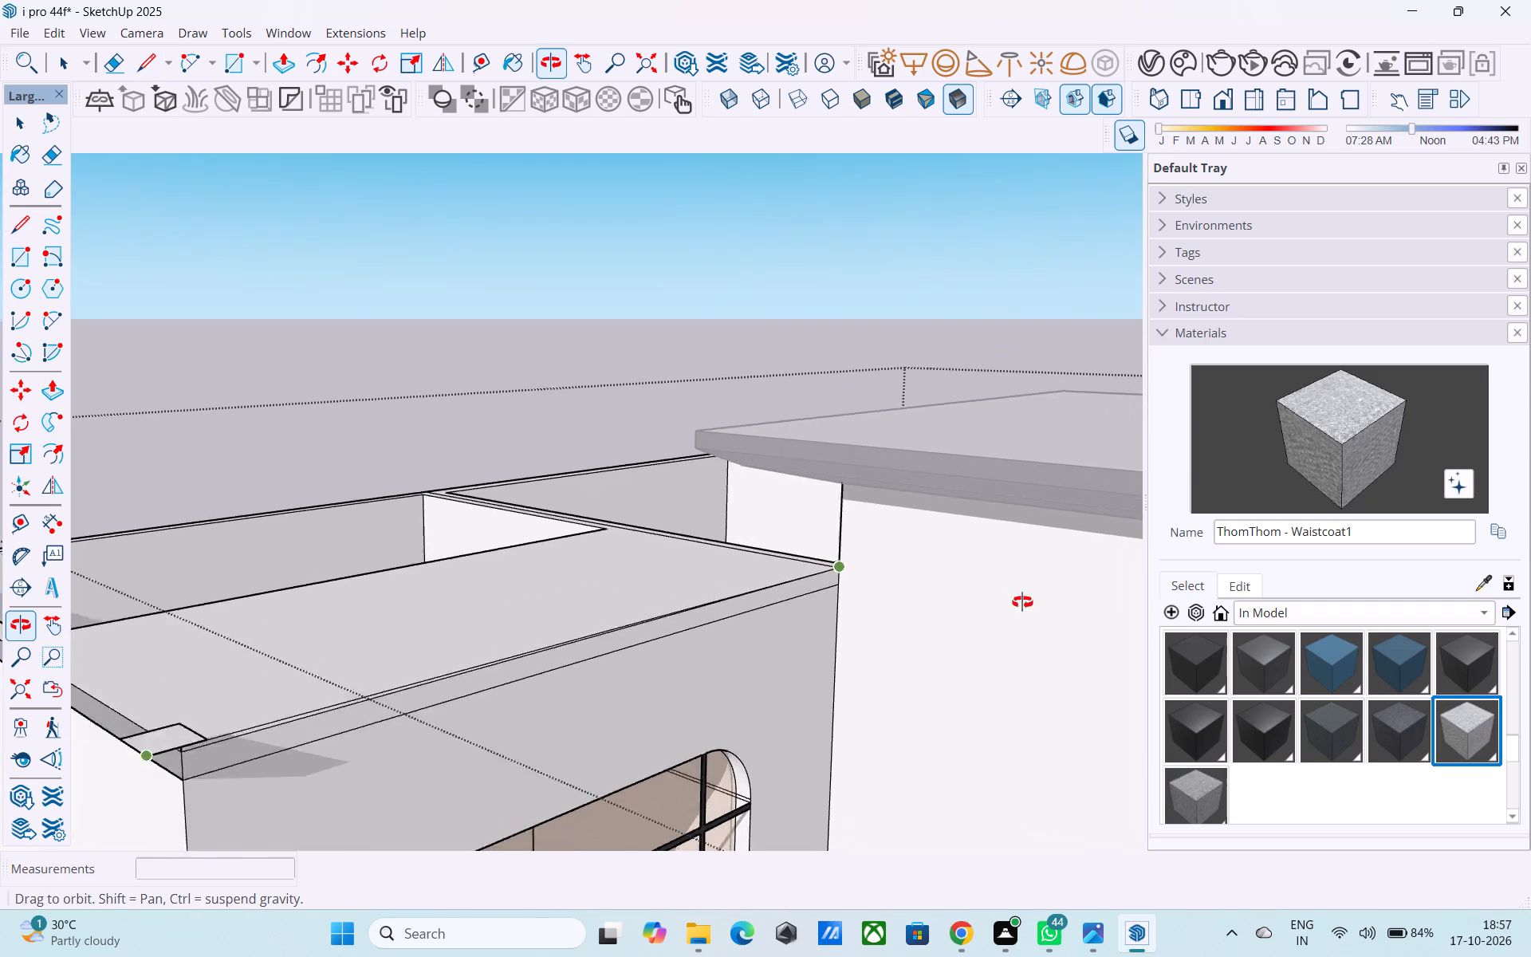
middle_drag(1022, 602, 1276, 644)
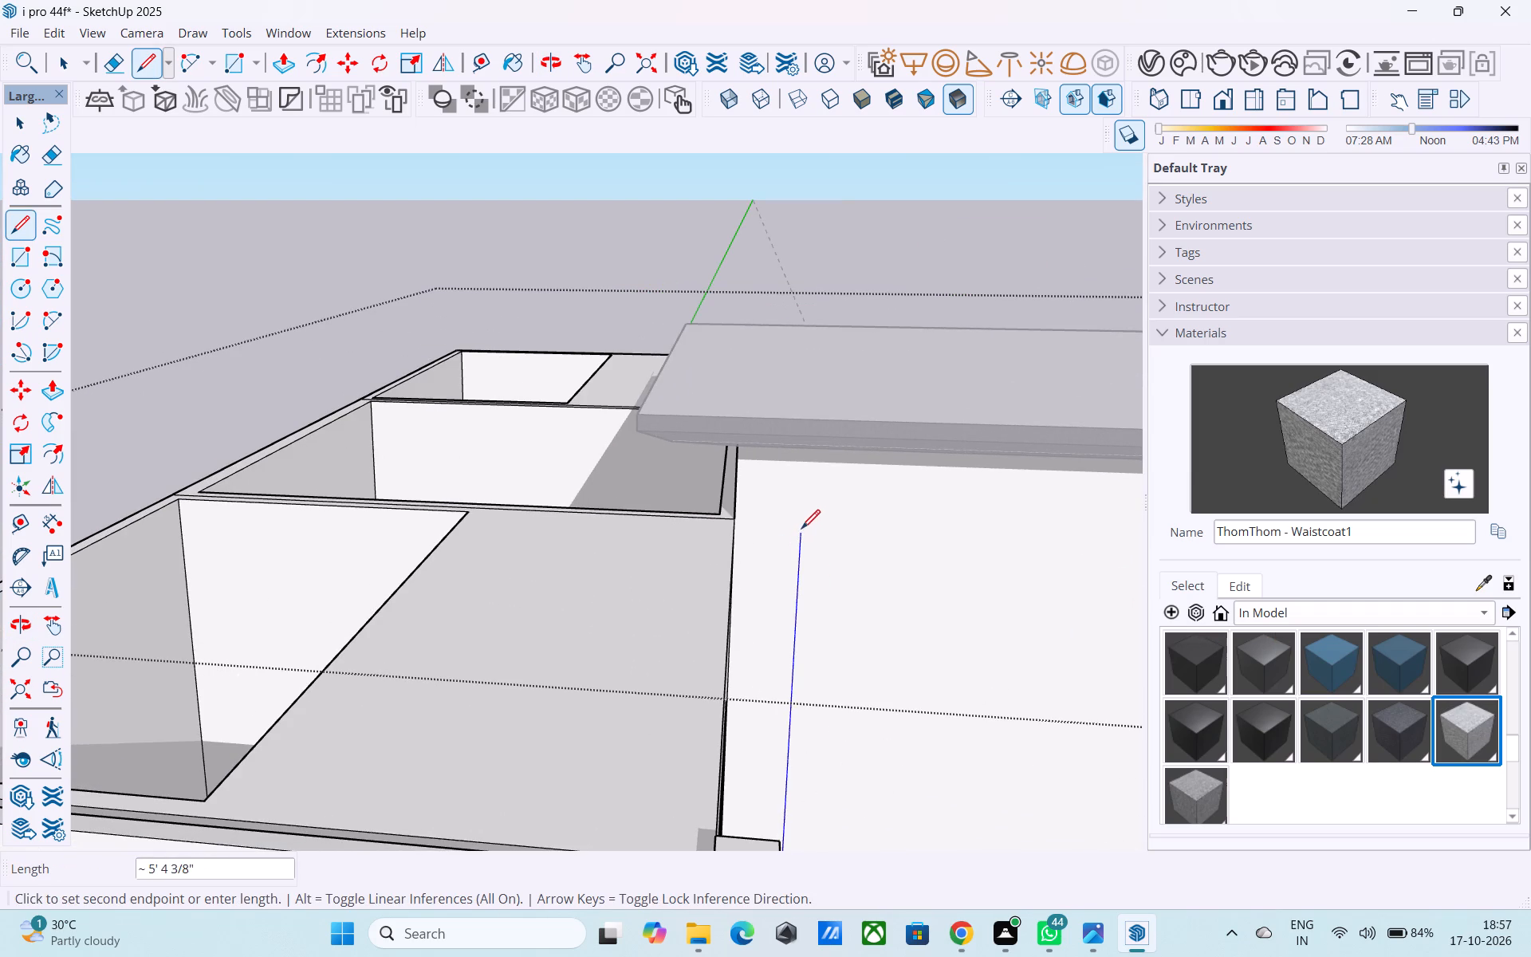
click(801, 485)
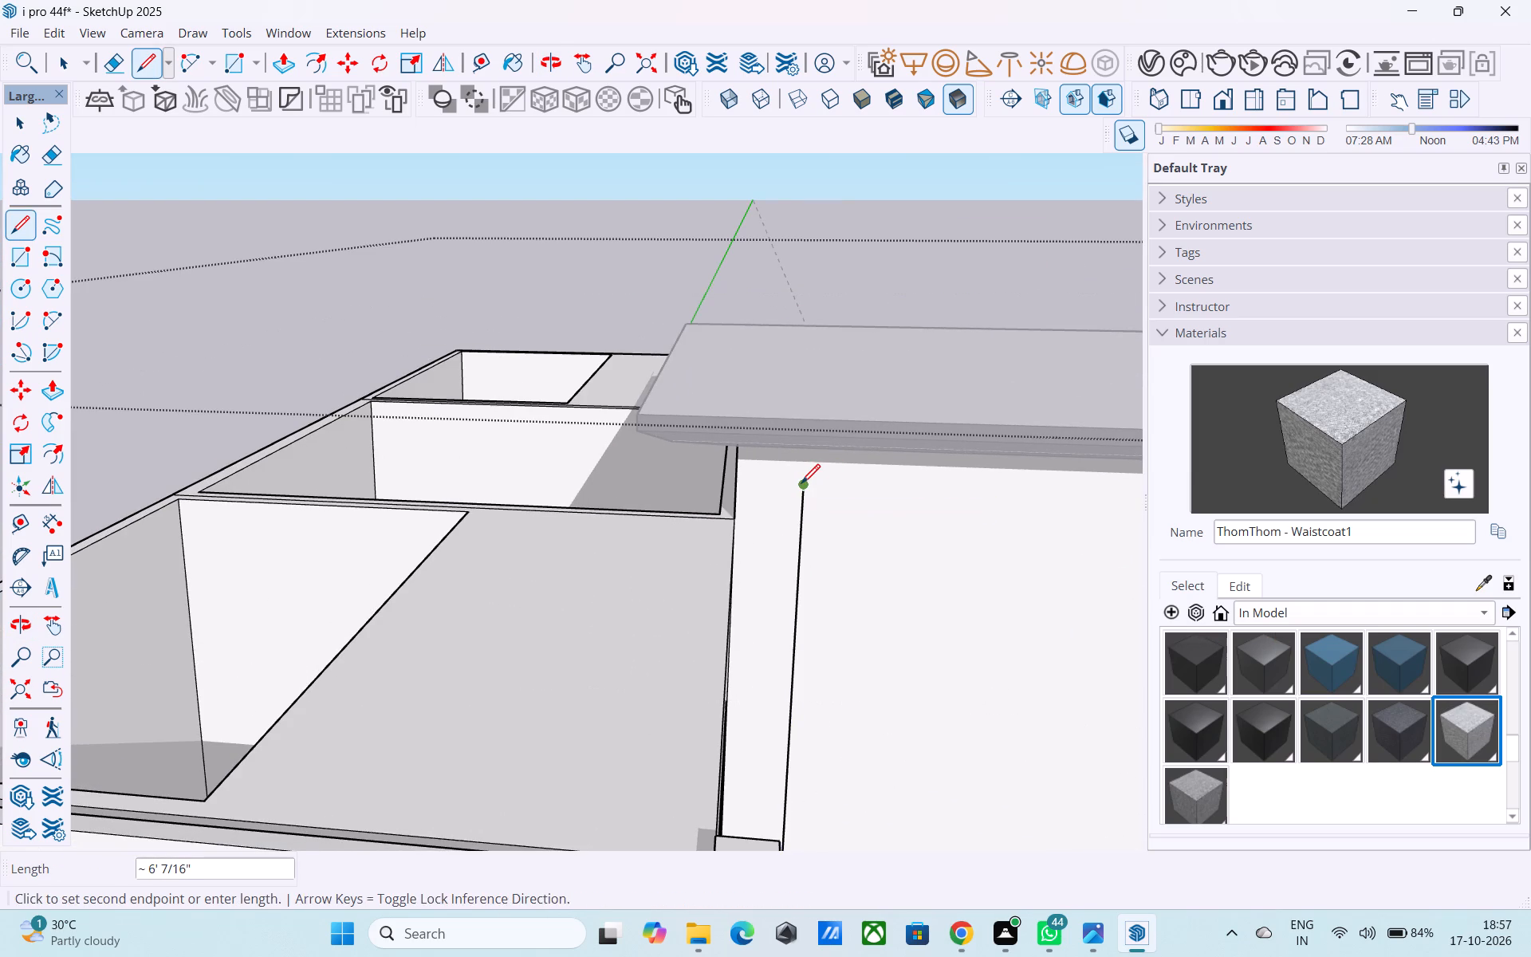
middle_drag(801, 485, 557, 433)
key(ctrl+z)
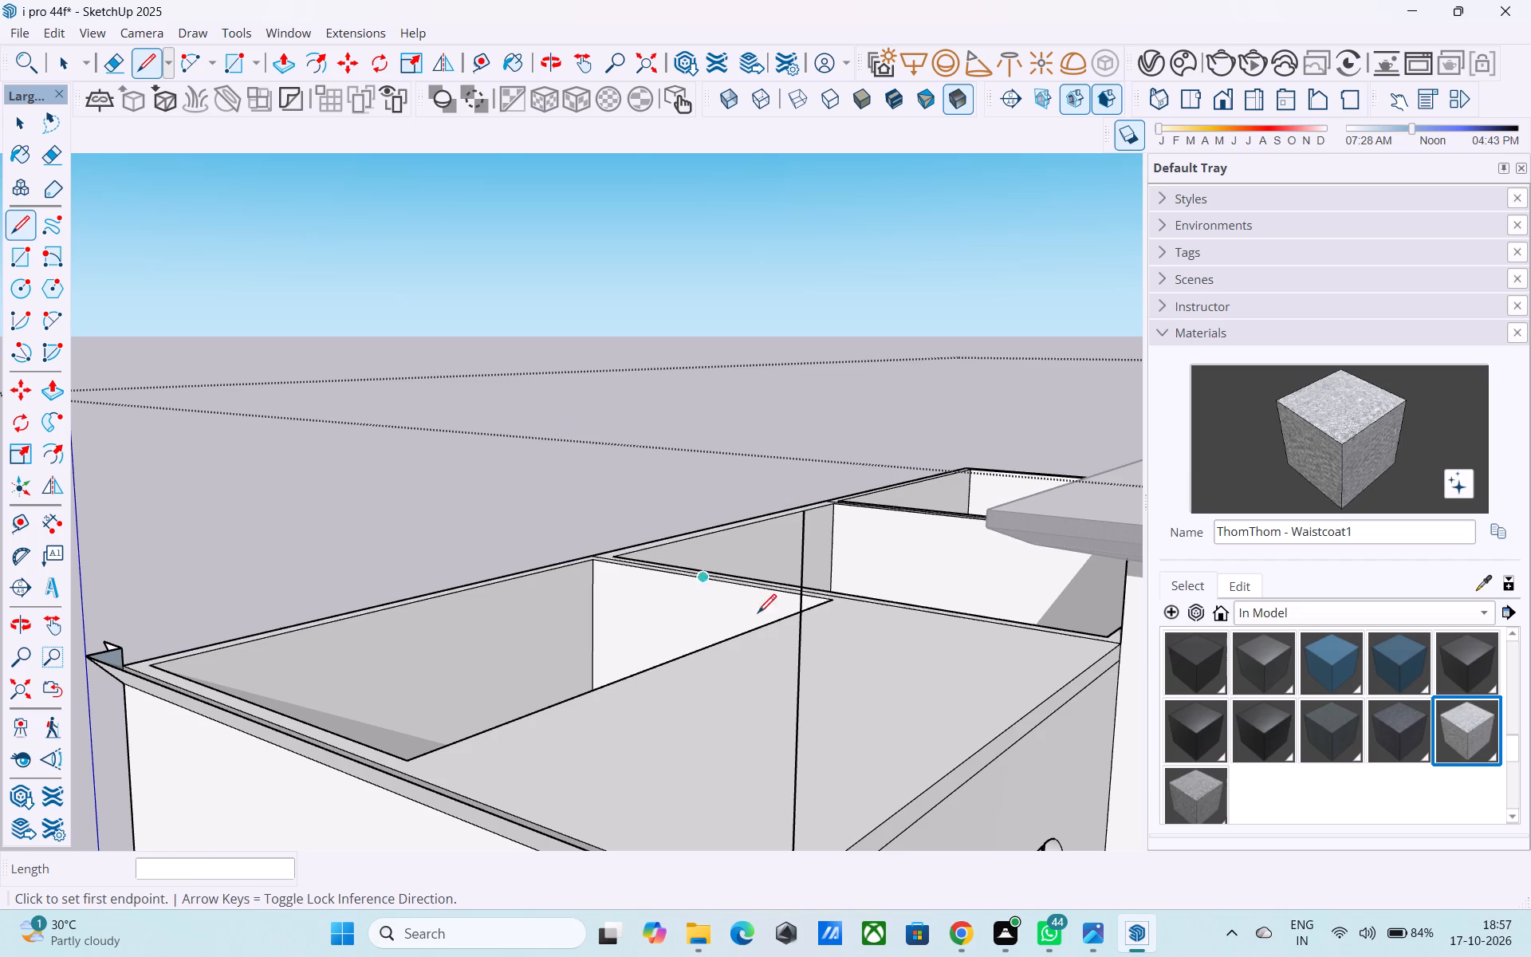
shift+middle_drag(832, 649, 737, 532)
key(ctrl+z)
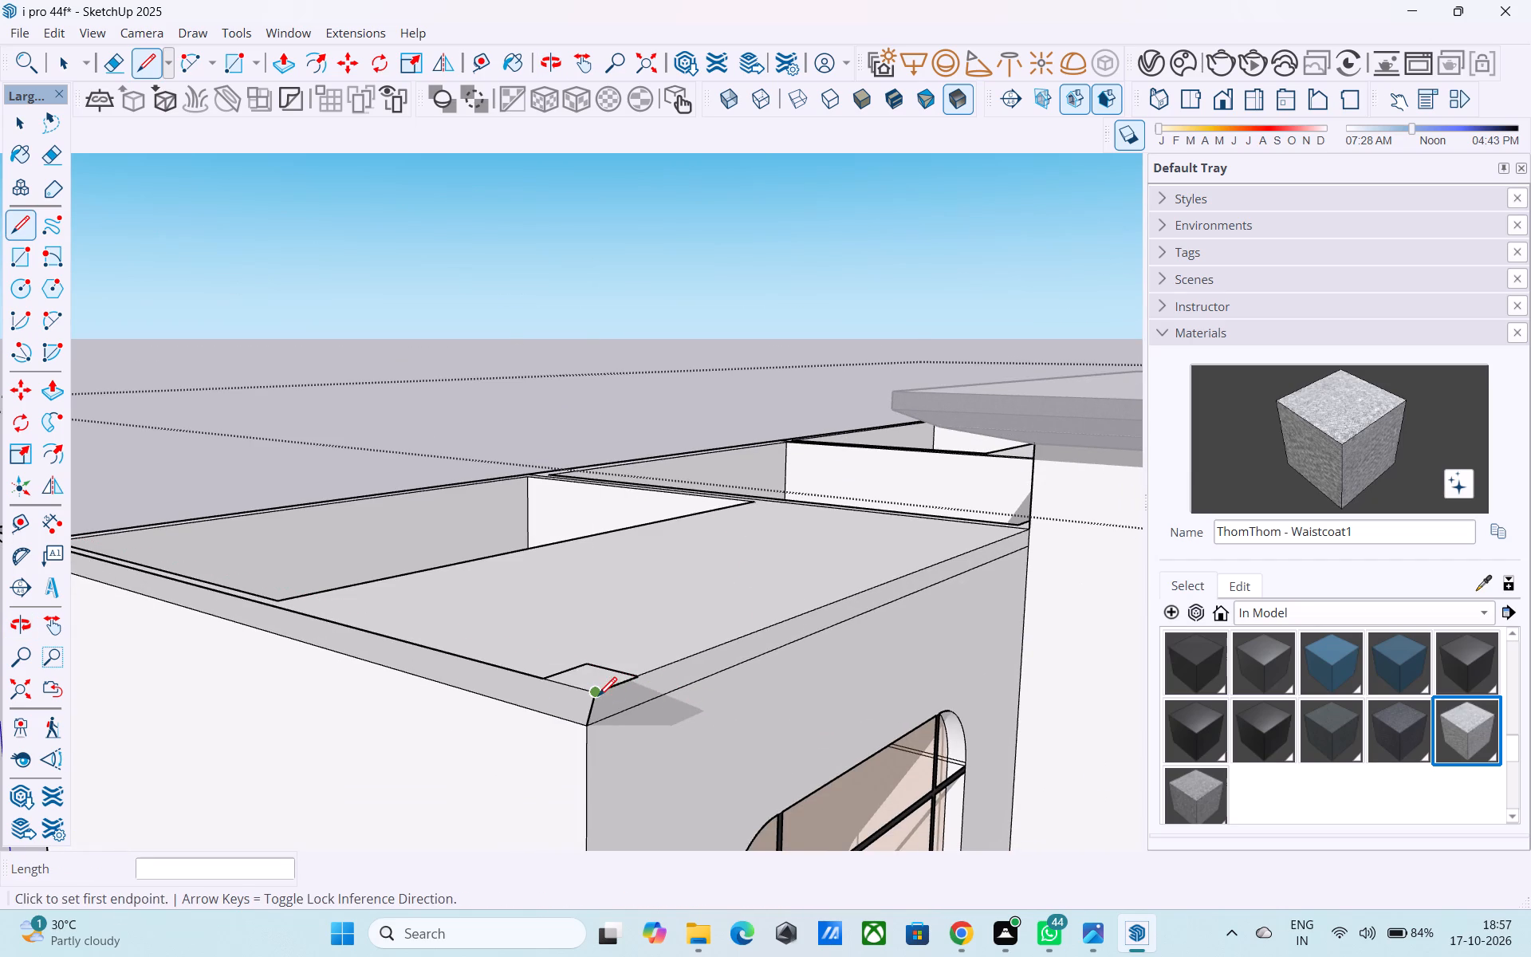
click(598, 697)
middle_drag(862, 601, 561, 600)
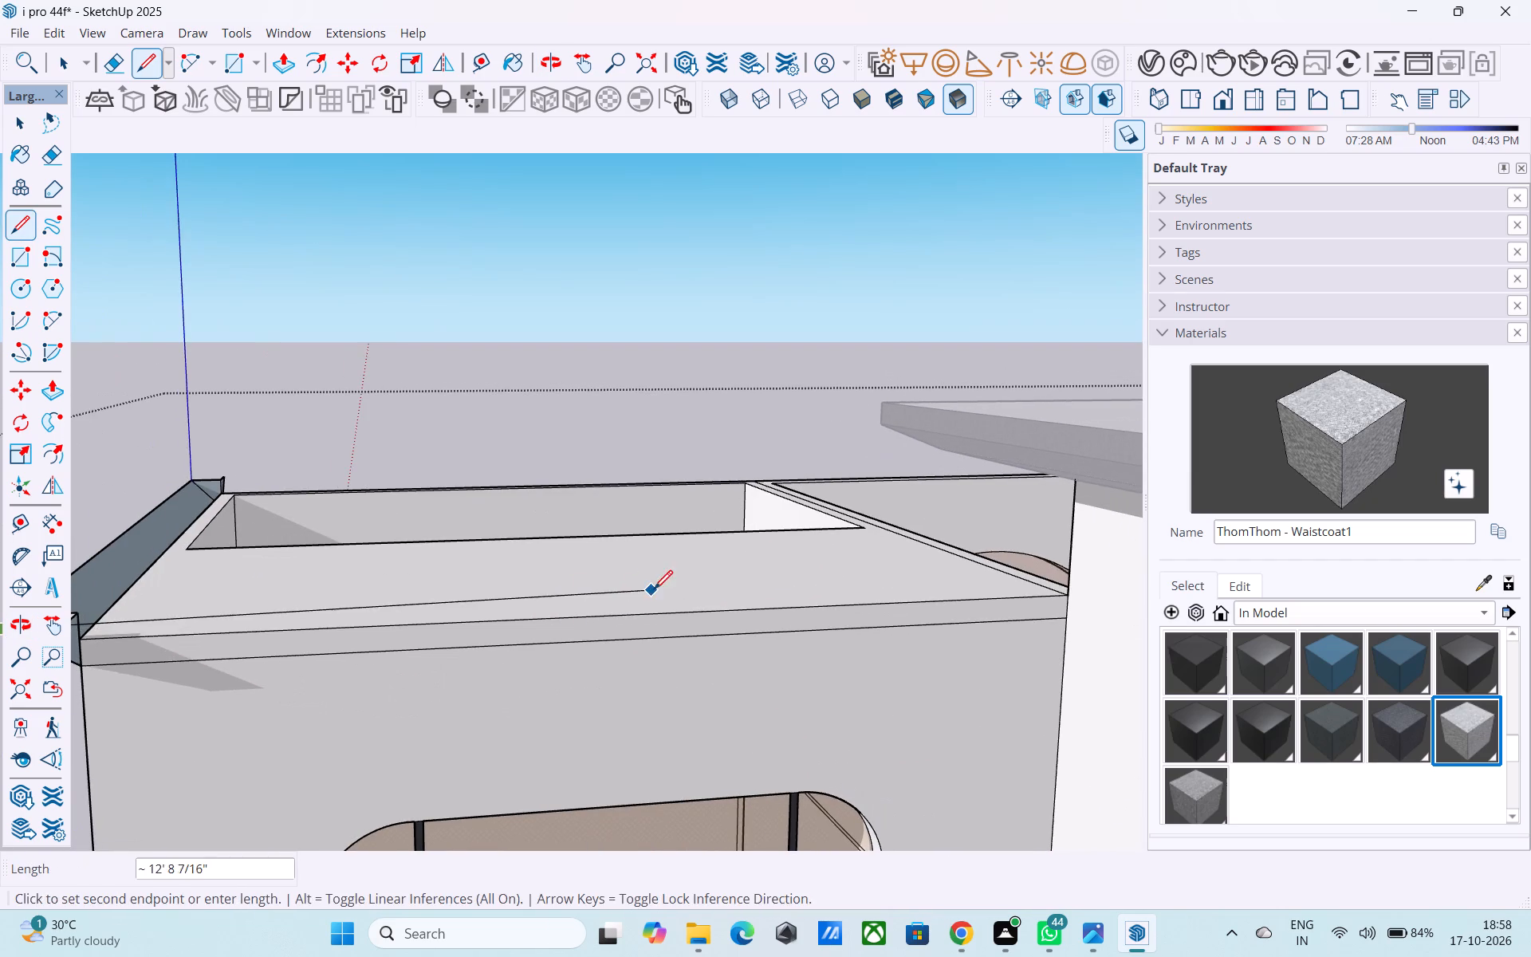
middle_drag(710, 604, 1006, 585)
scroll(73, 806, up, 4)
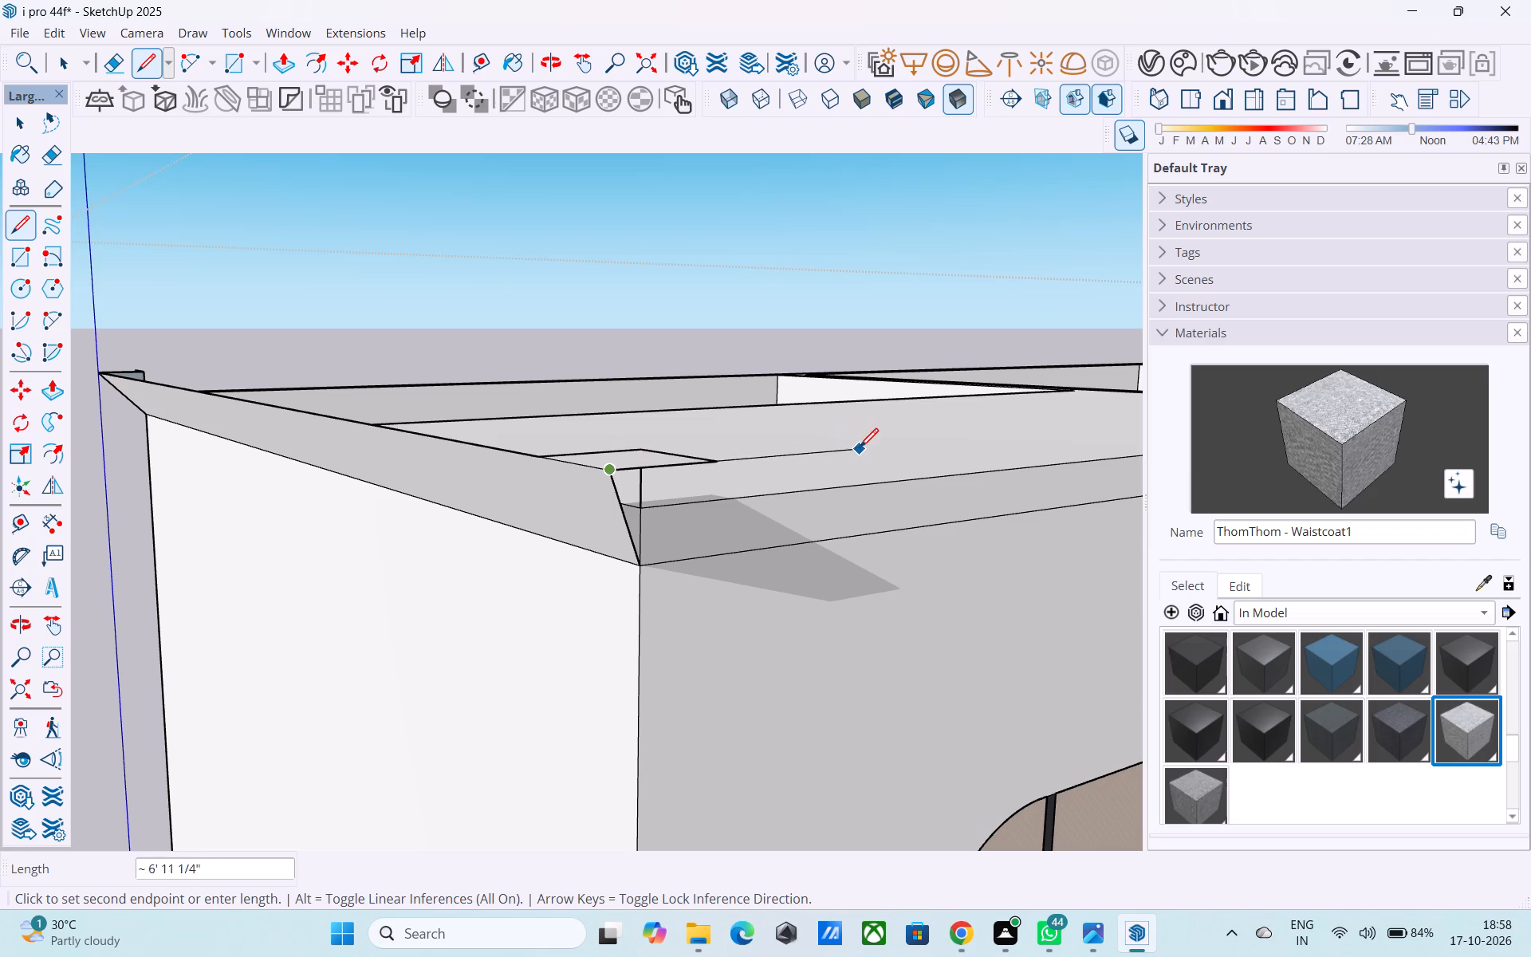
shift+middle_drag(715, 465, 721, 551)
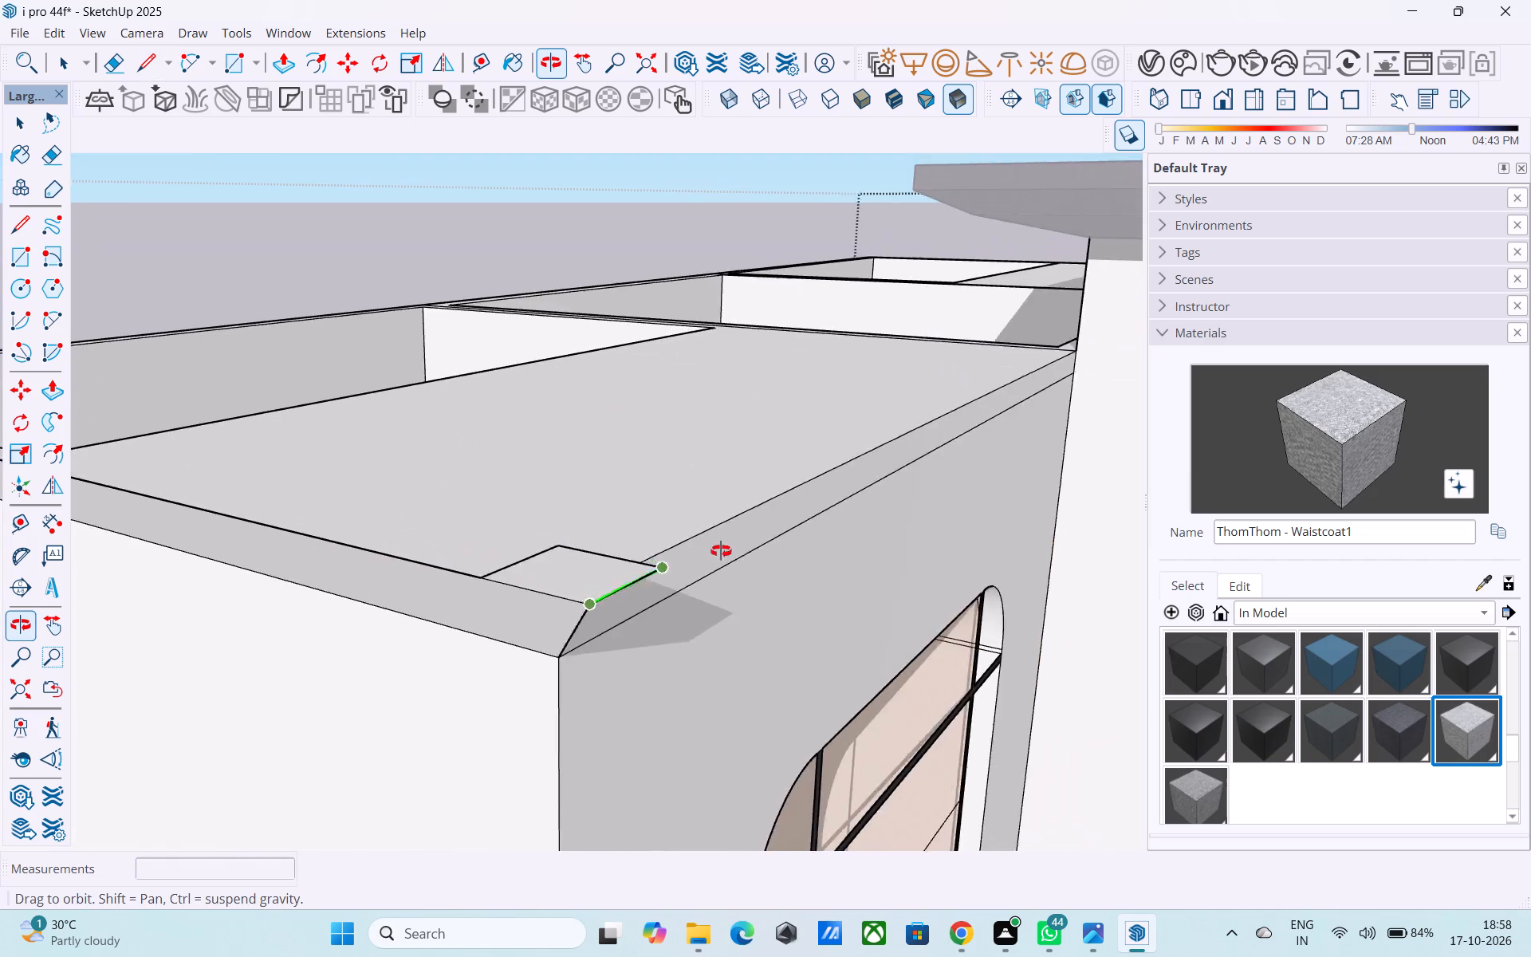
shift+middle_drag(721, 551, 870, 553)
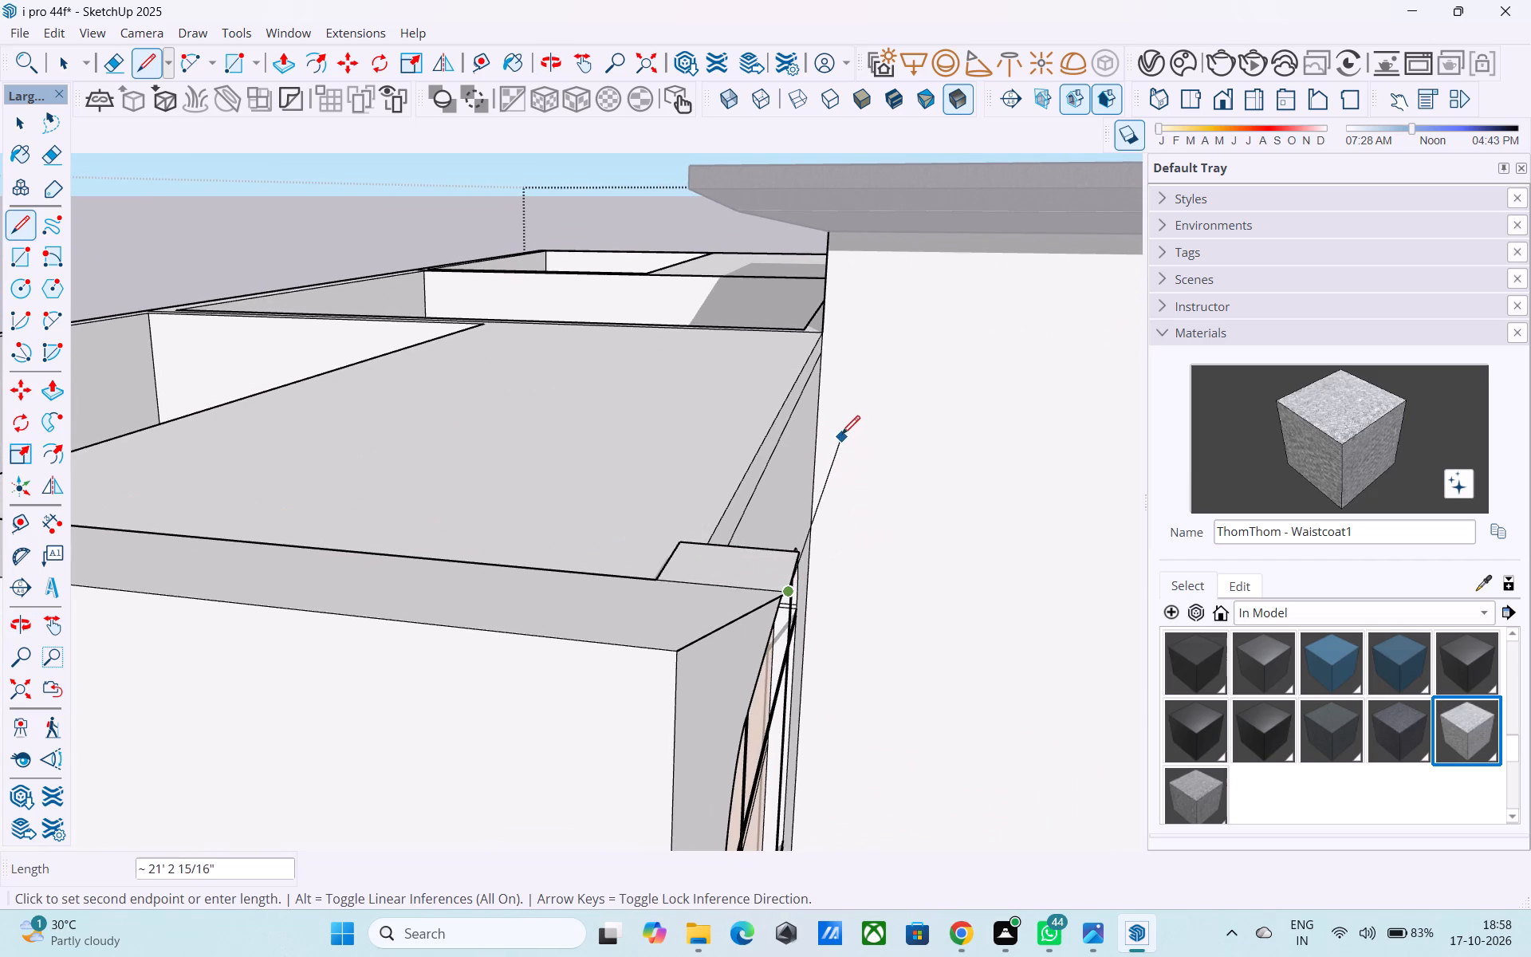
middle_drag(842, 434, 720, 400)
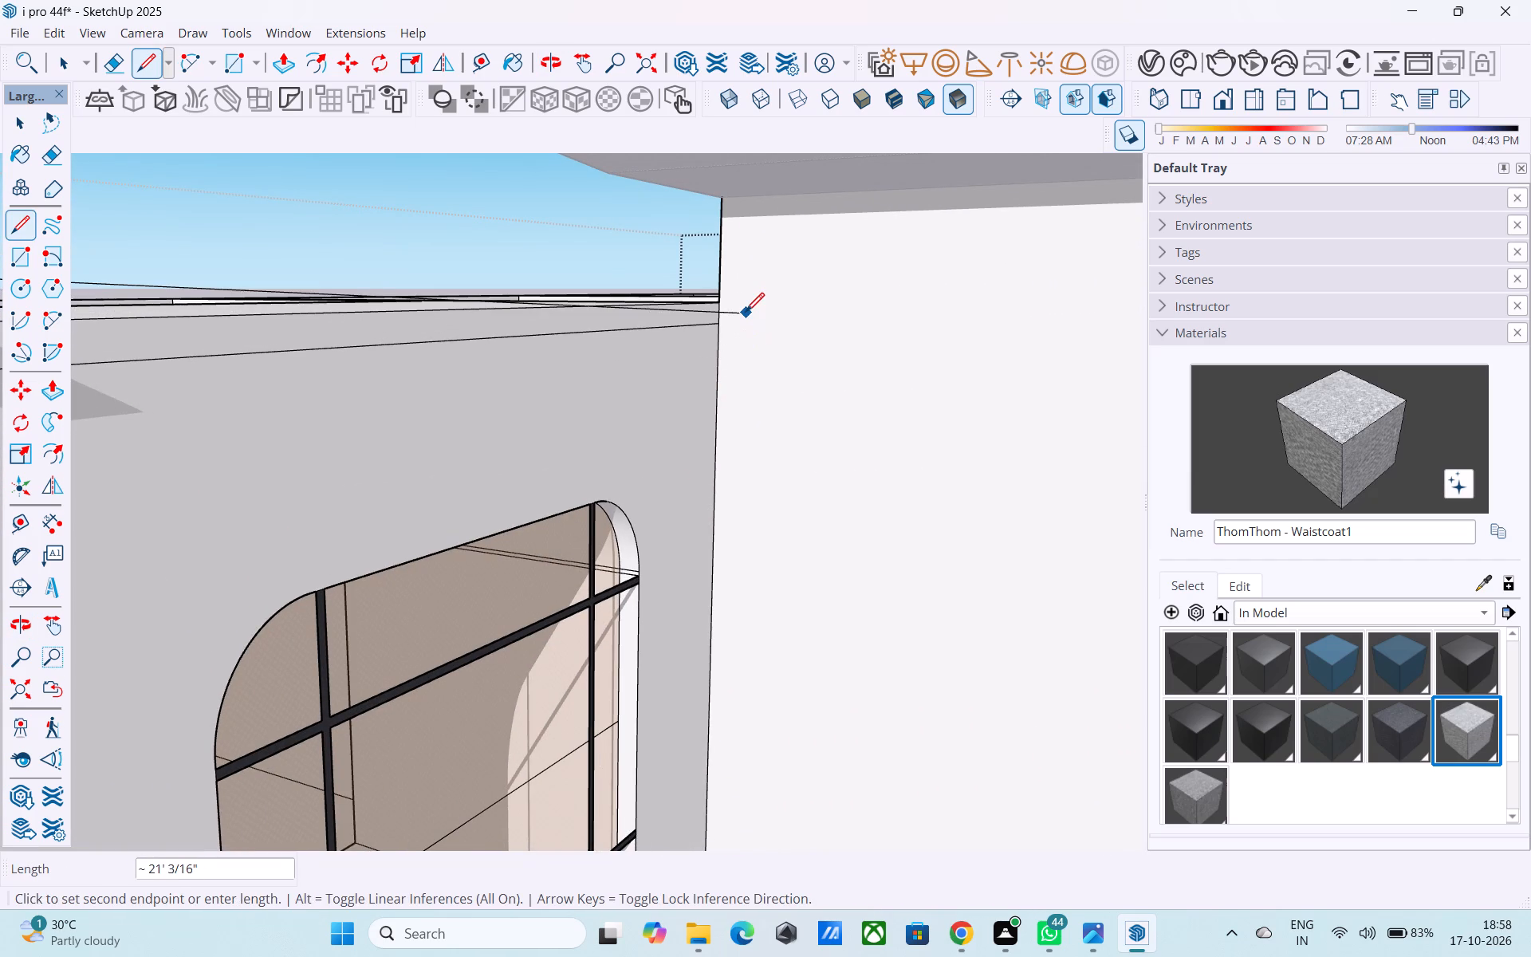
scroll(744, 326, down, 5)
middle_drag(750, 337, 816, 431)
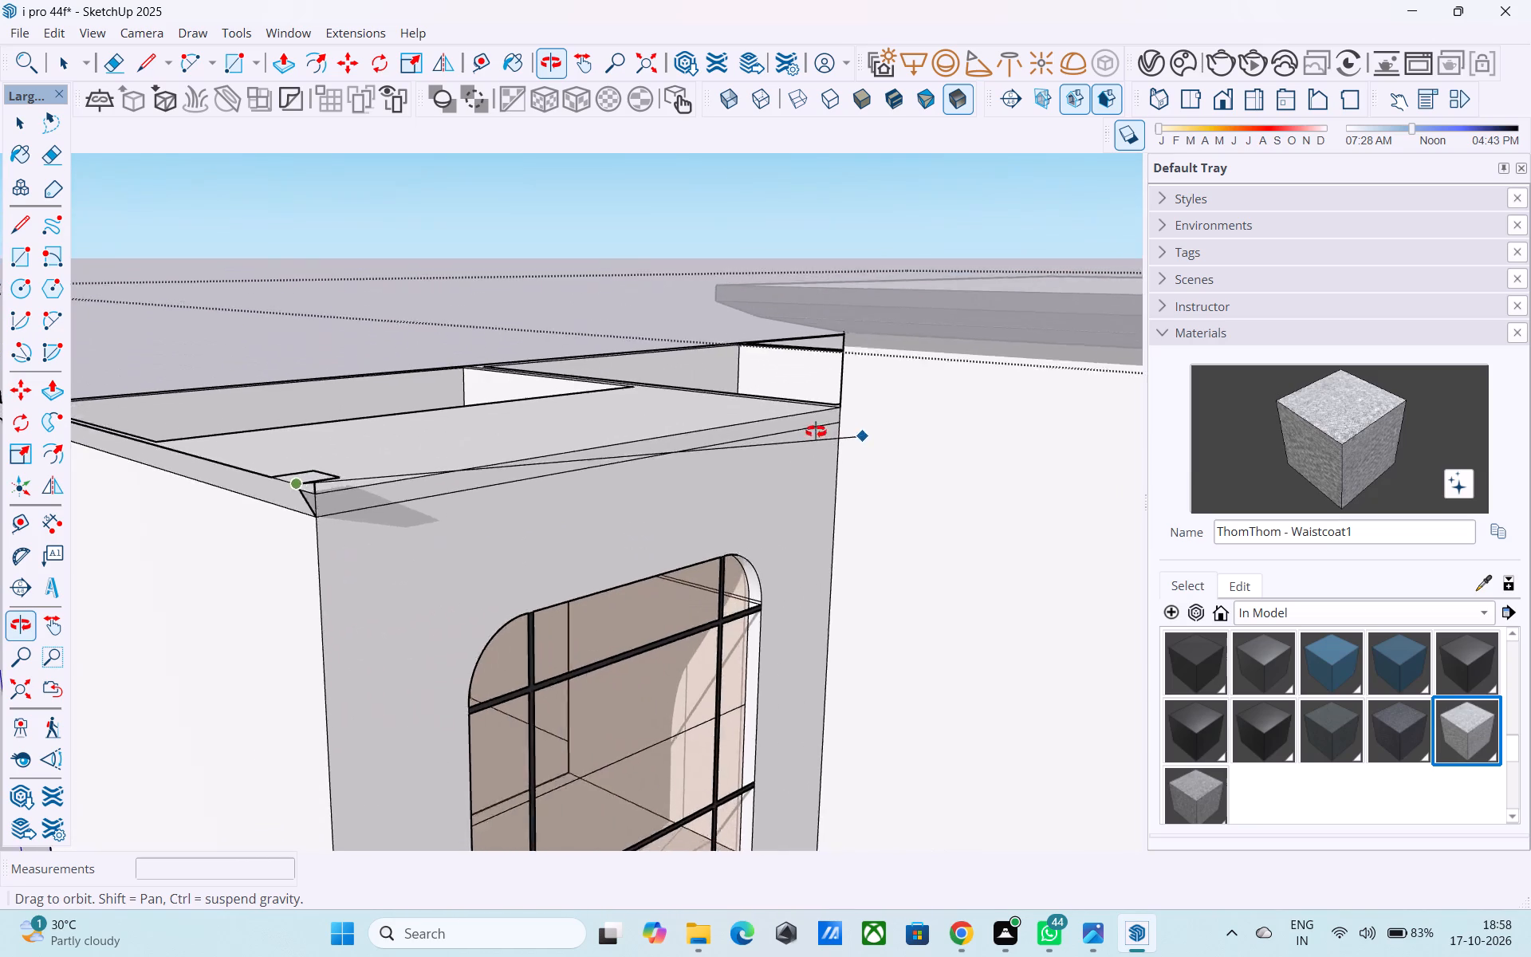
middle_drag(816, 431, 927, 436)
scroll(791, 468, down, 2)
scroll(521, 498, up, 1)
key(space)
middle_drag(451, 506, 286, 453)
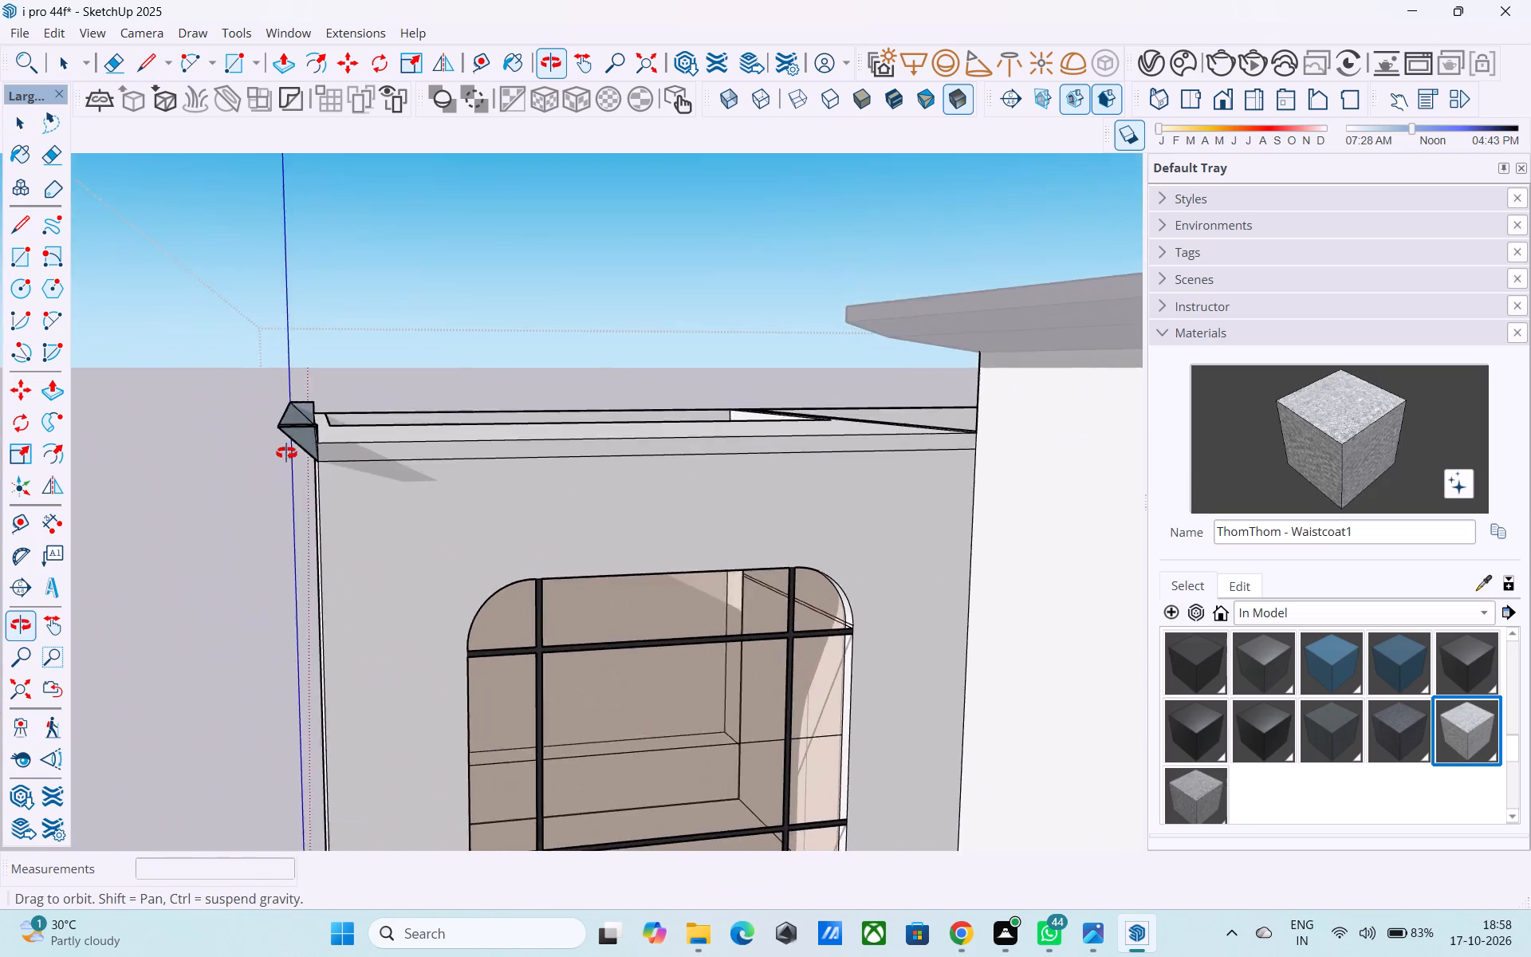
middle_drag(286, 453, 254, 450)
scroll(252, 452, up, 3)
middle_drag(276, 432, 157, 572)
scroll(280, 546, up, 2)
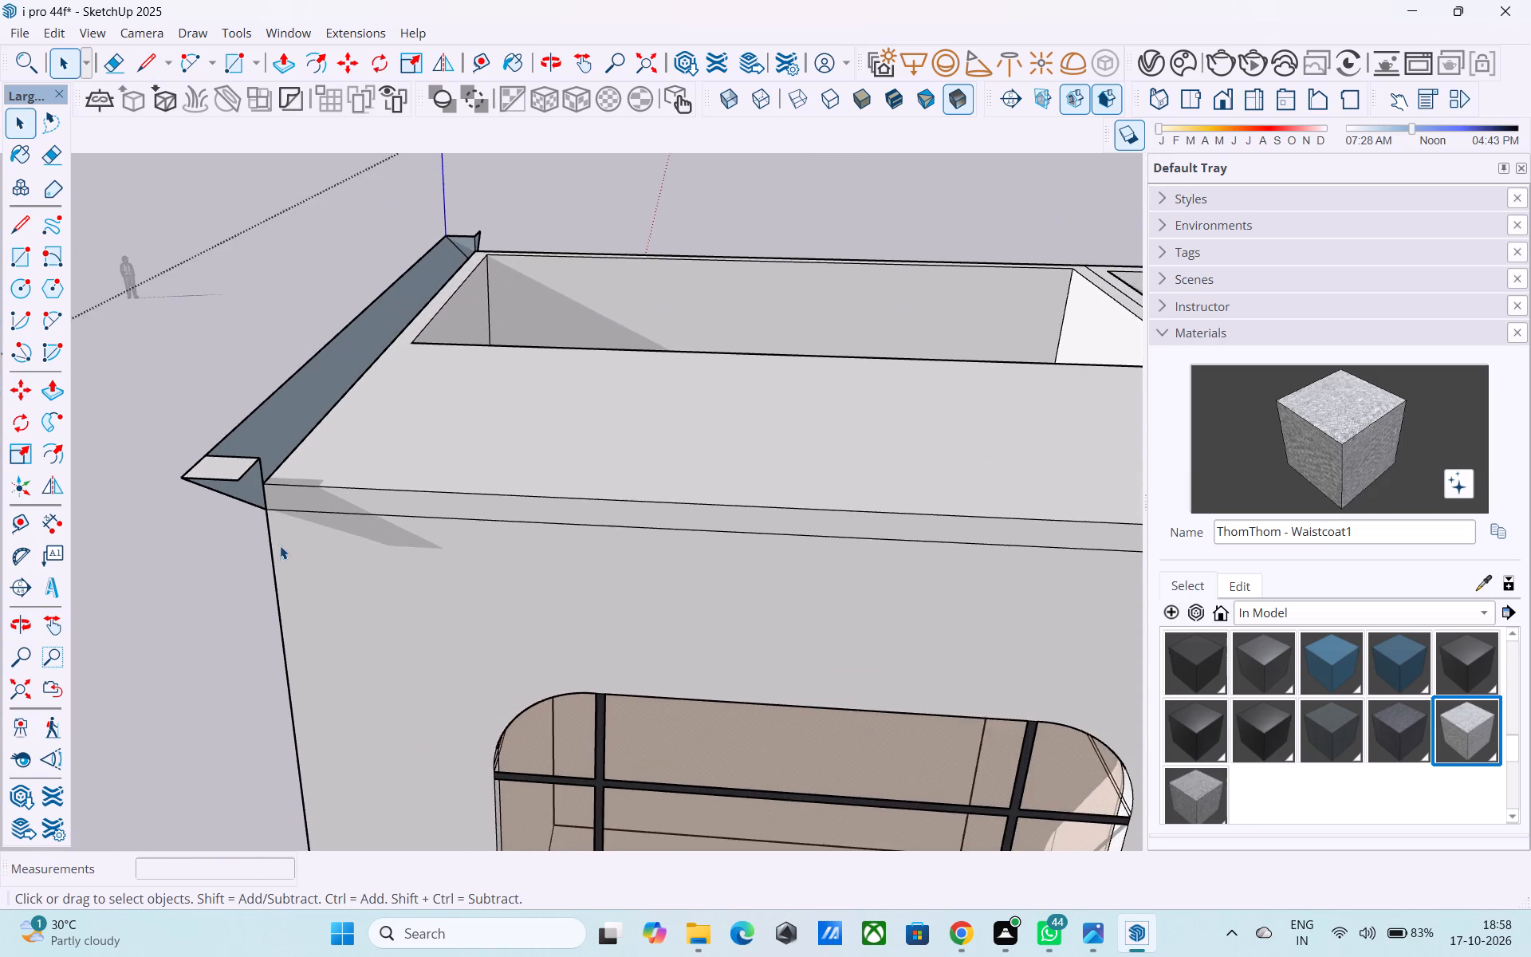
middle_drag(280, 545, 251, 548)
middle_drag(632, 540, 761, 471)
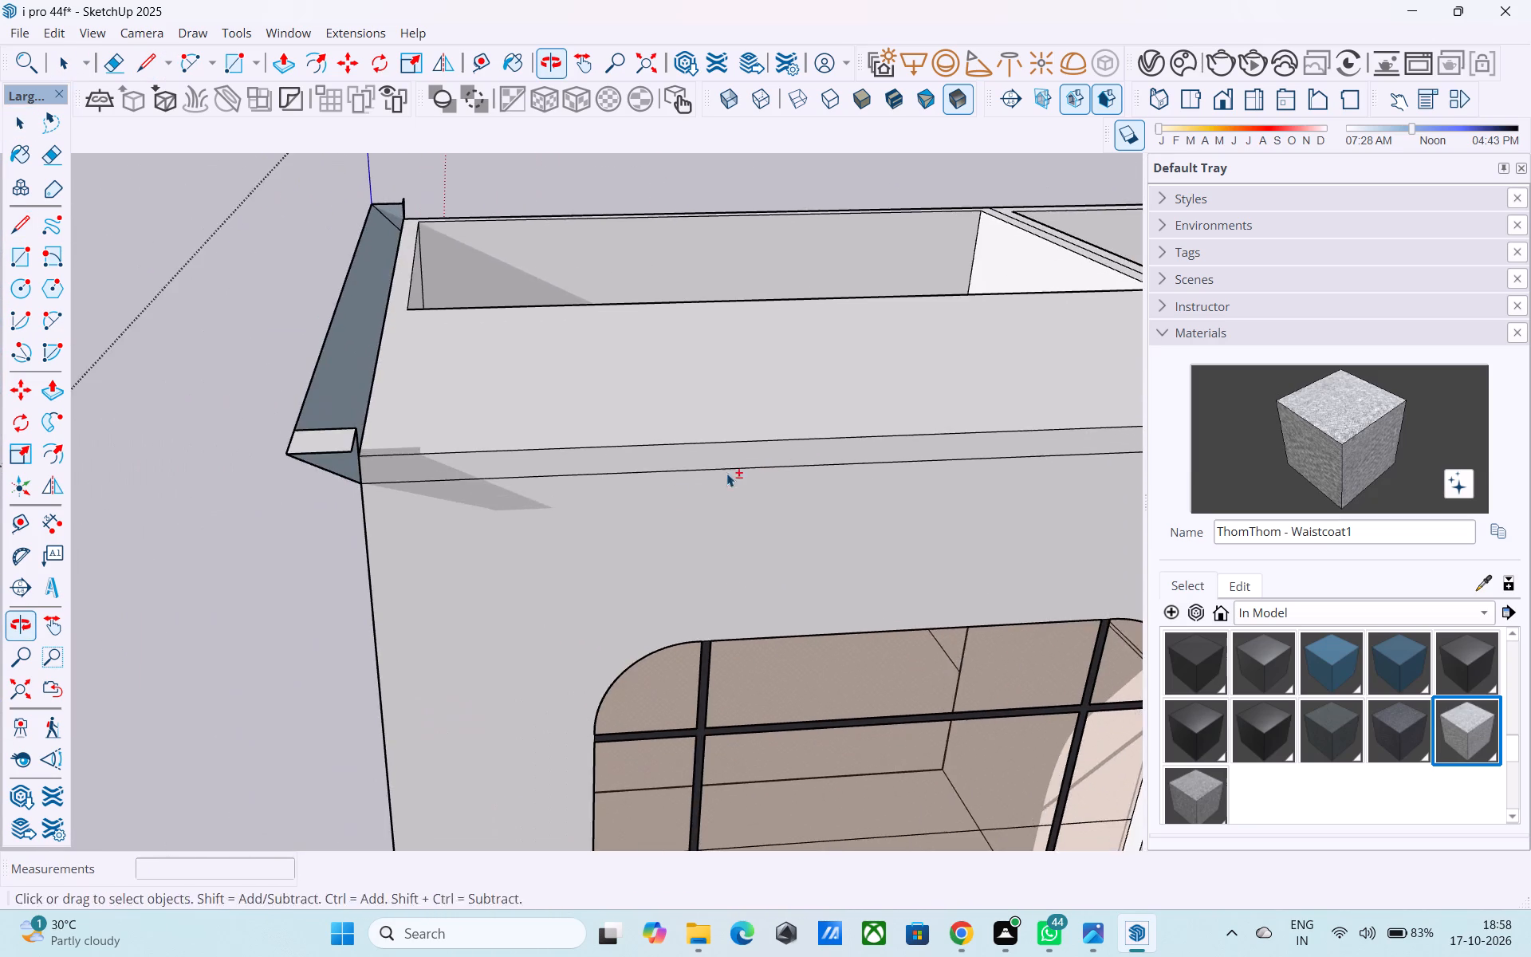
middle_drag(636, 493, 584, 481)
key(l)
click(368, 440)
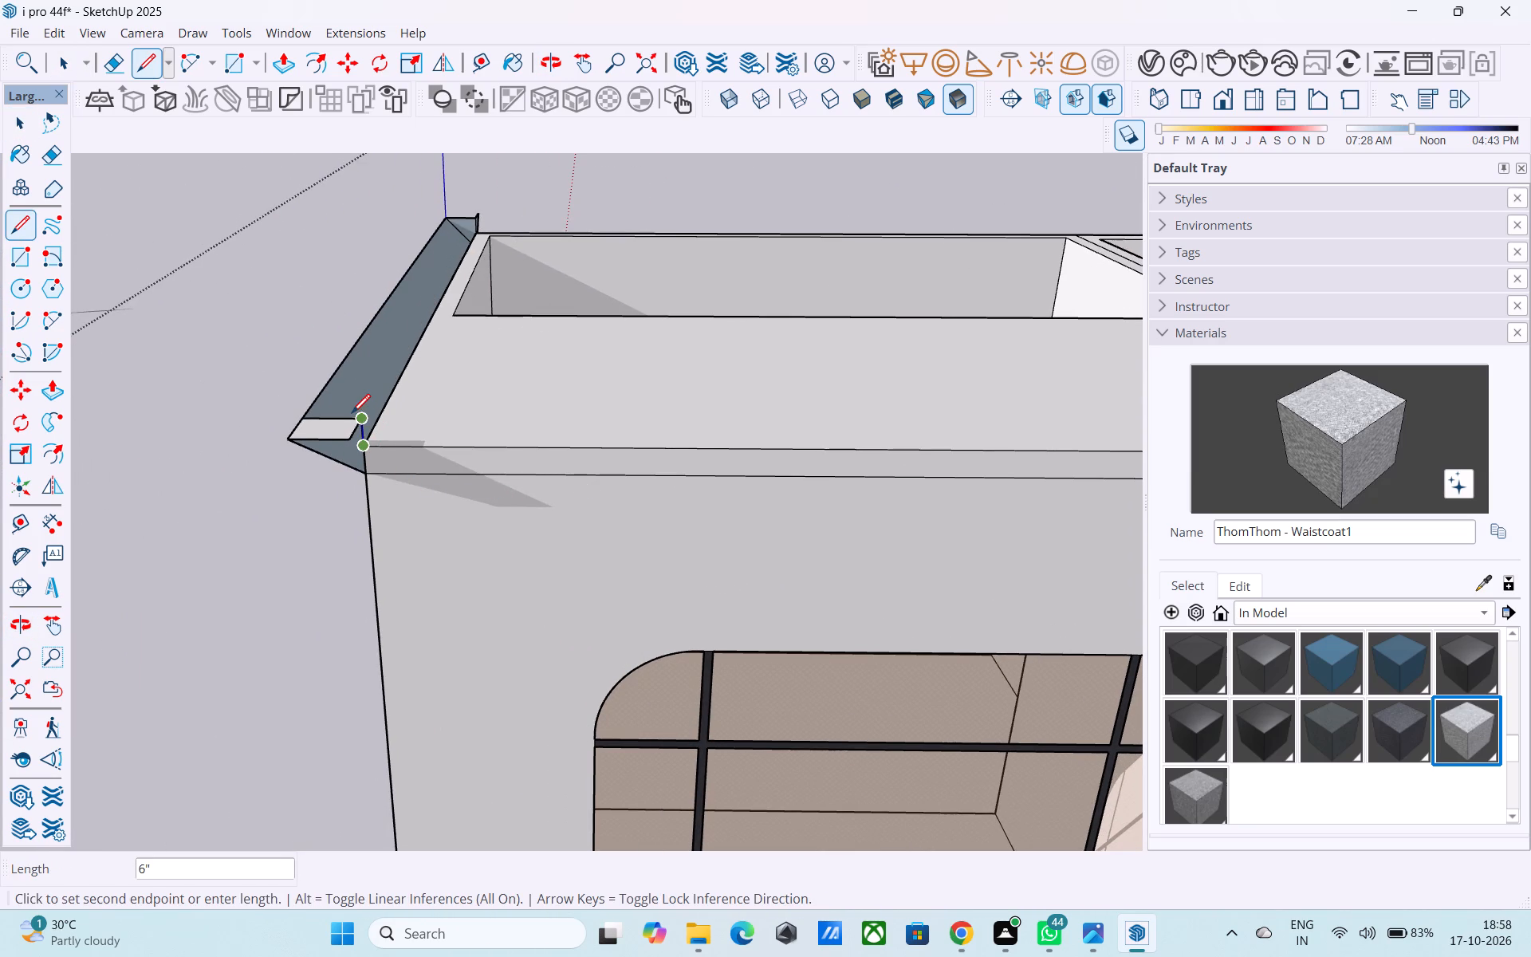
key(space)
Draw a 6" vertical line at the far end of the window wall's roof edge and a 1' line outward from its top.
scroll(400, 474, down, 4)
middle_drag(401, 475, 241, 486)
middle_drag(778, 526, 979, 523)
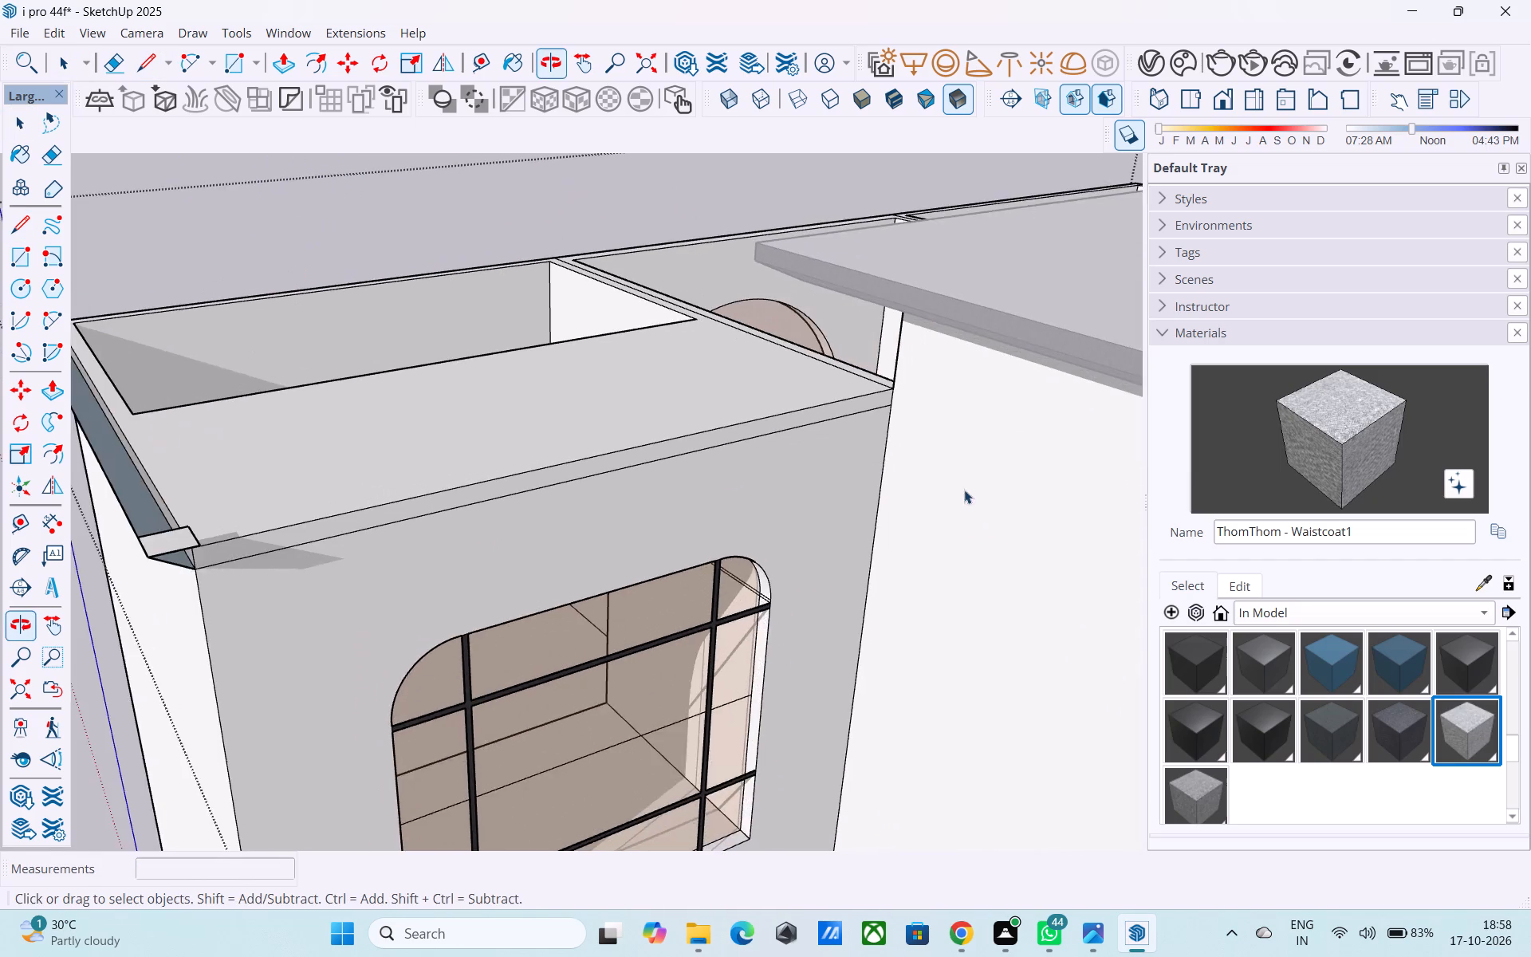
scroll(933, 415, up, 2)
key(l)
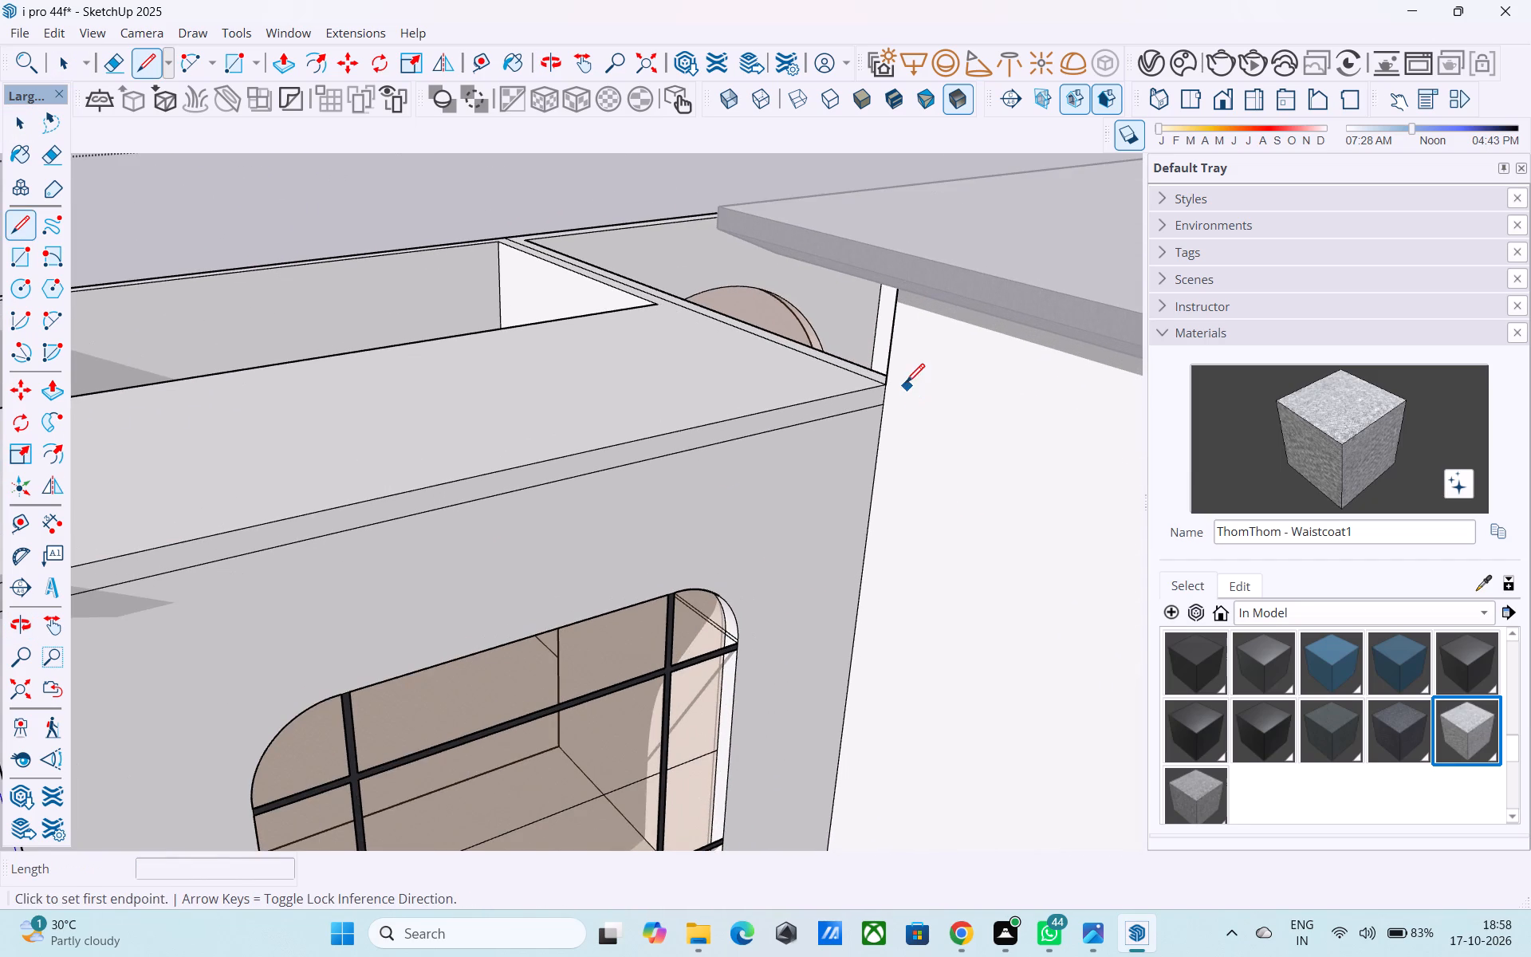
scroll(888, 388, up, 10)
middle_drag(887, 387, 1176, 478)
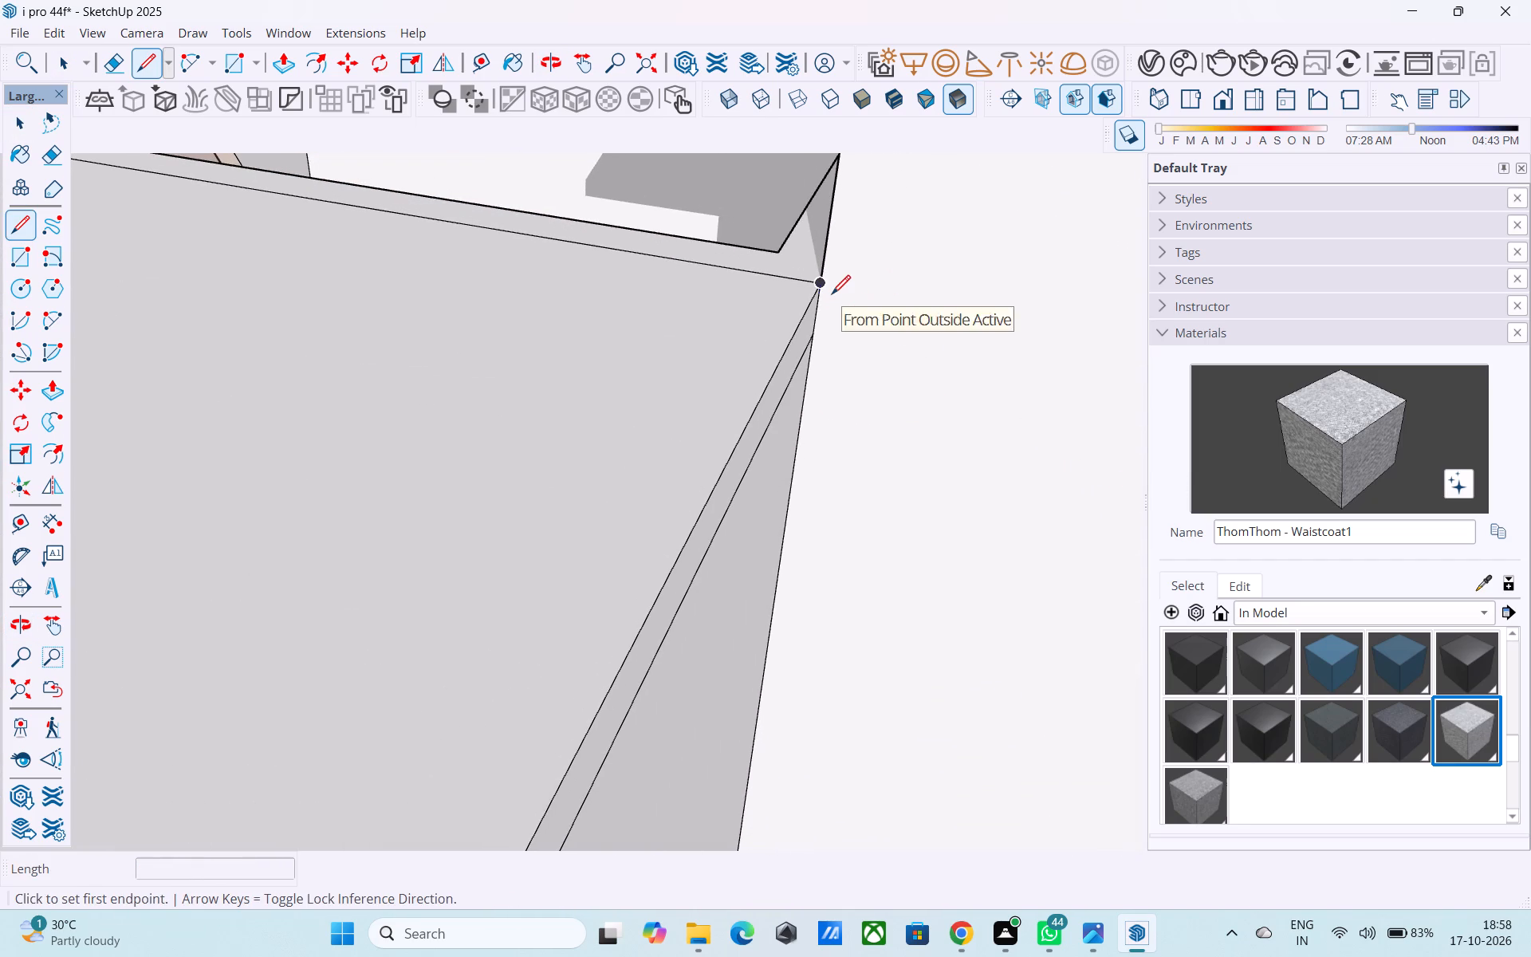
click(828, 291)
click(834, 232)
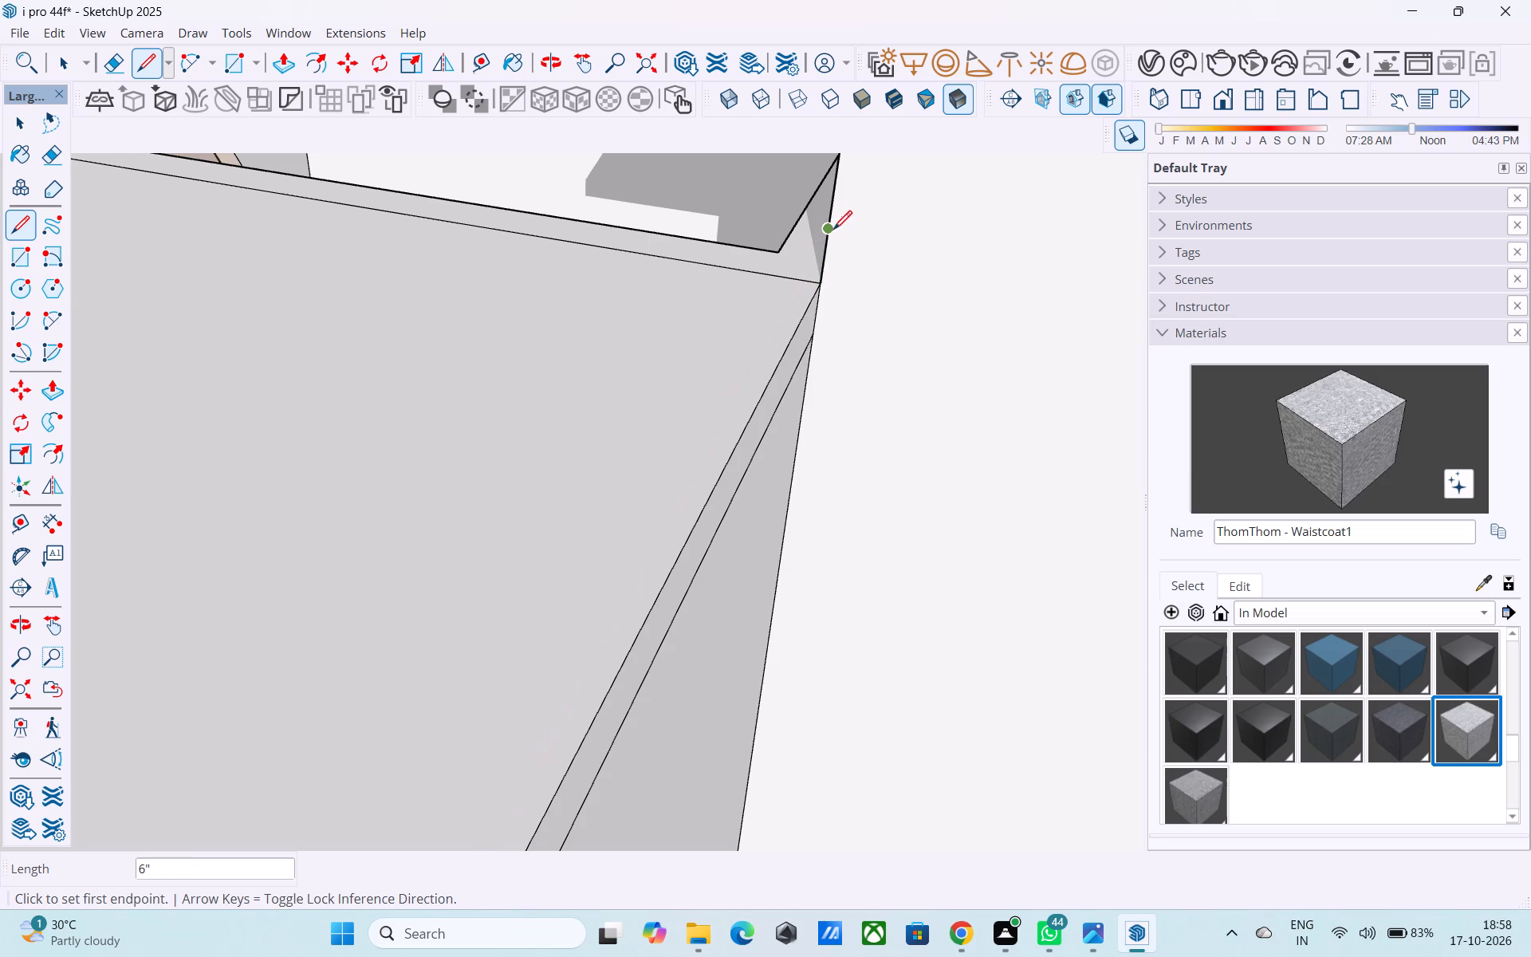
click(831, 231)
click(842, 231)
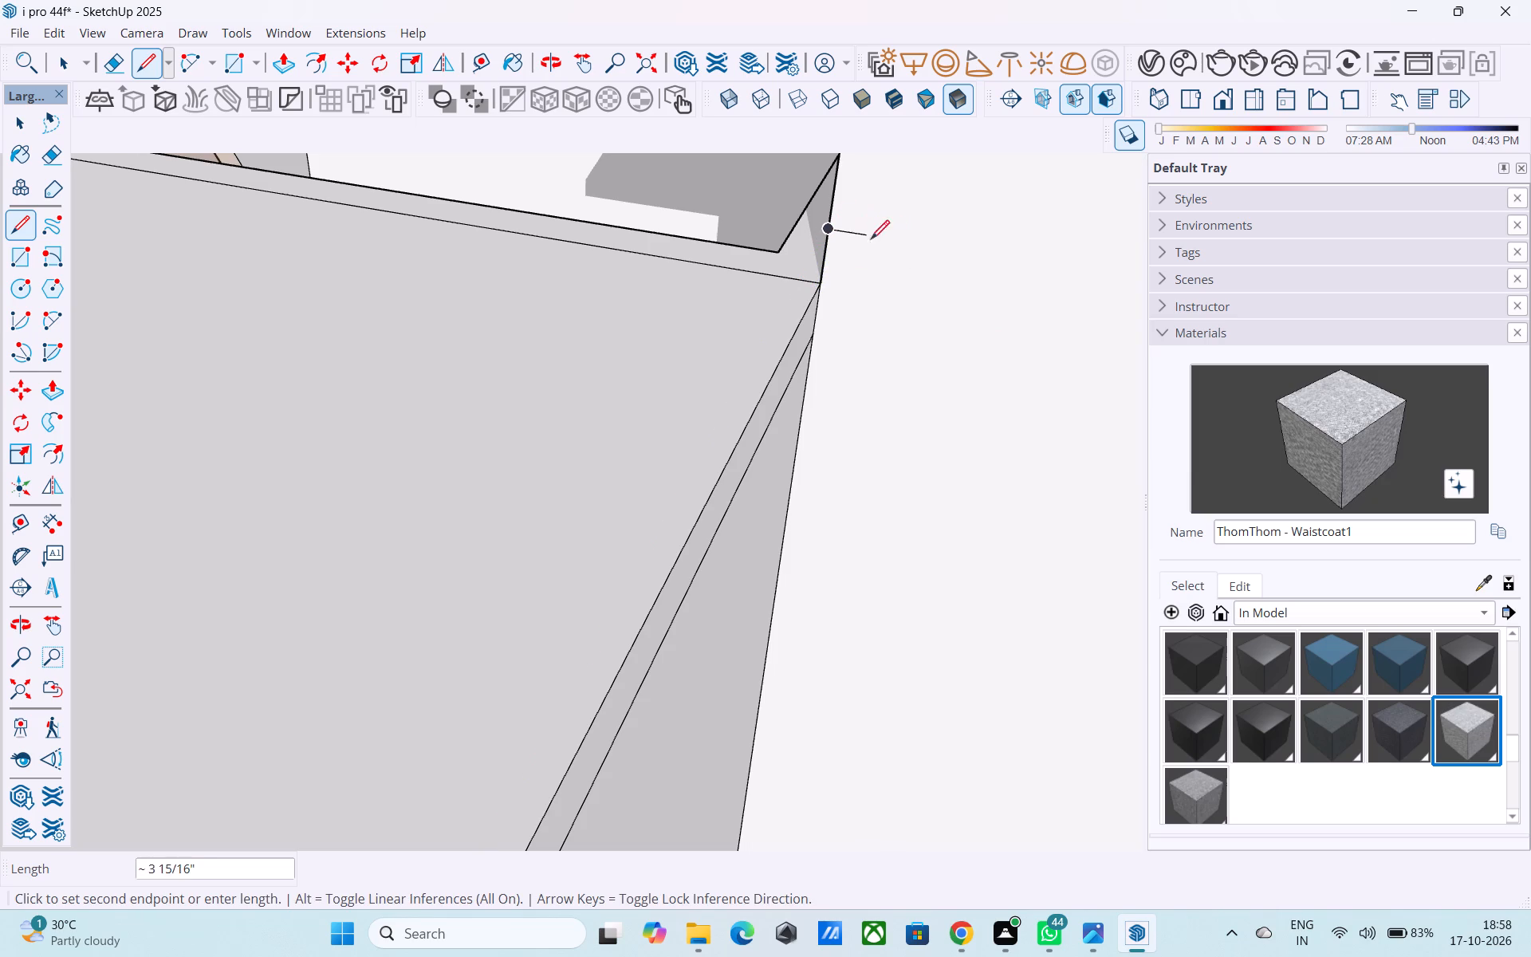
text(1')
key(Return)
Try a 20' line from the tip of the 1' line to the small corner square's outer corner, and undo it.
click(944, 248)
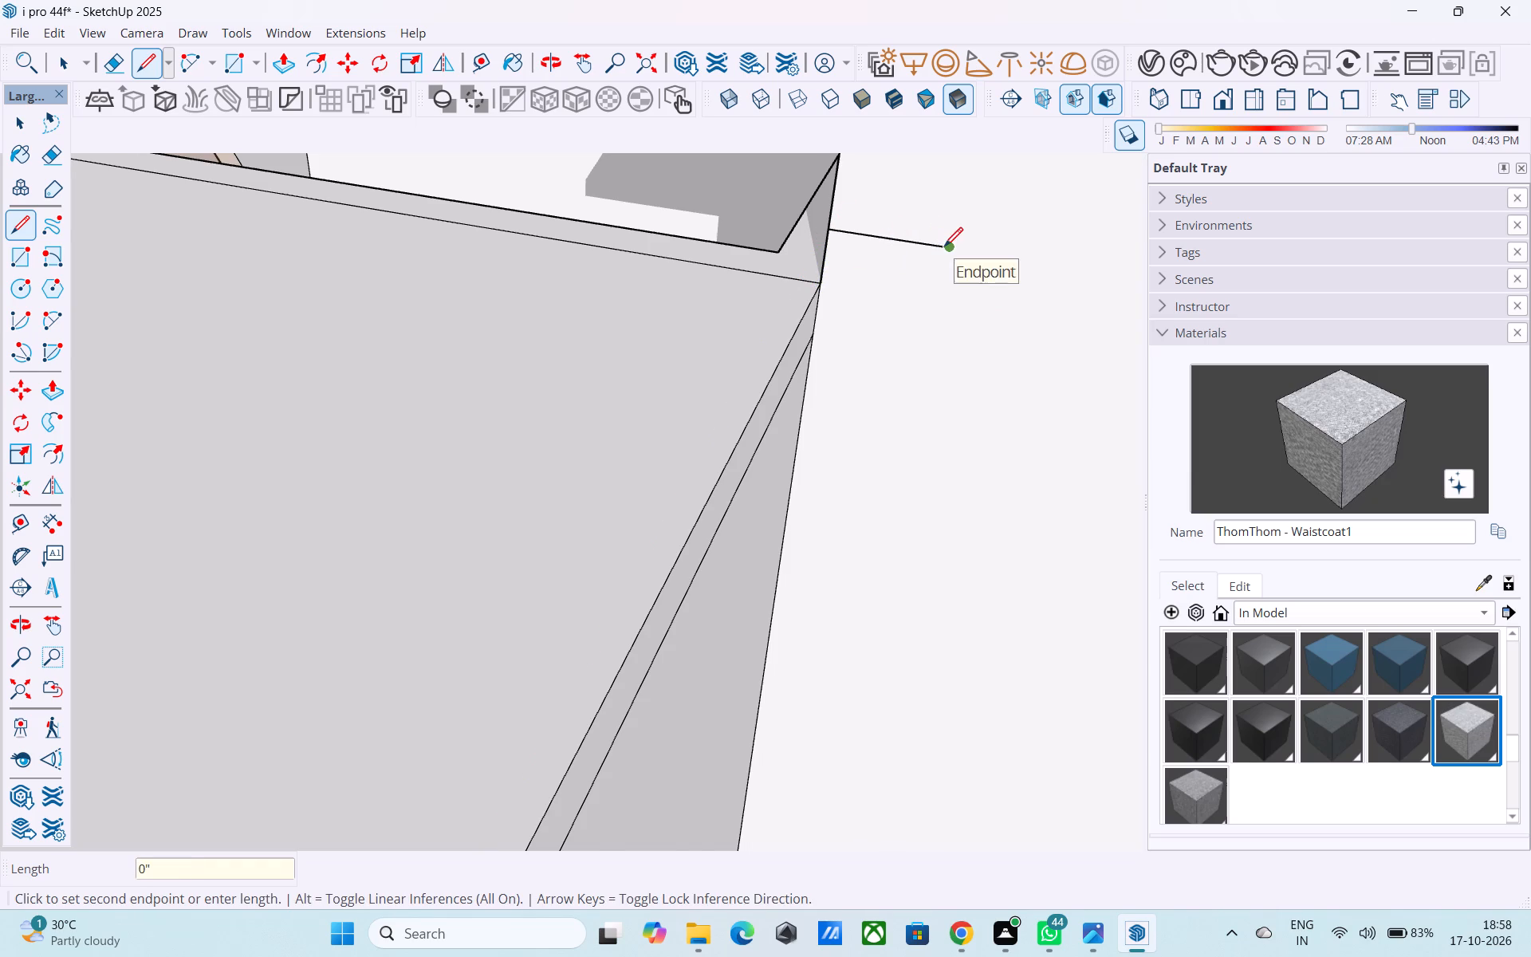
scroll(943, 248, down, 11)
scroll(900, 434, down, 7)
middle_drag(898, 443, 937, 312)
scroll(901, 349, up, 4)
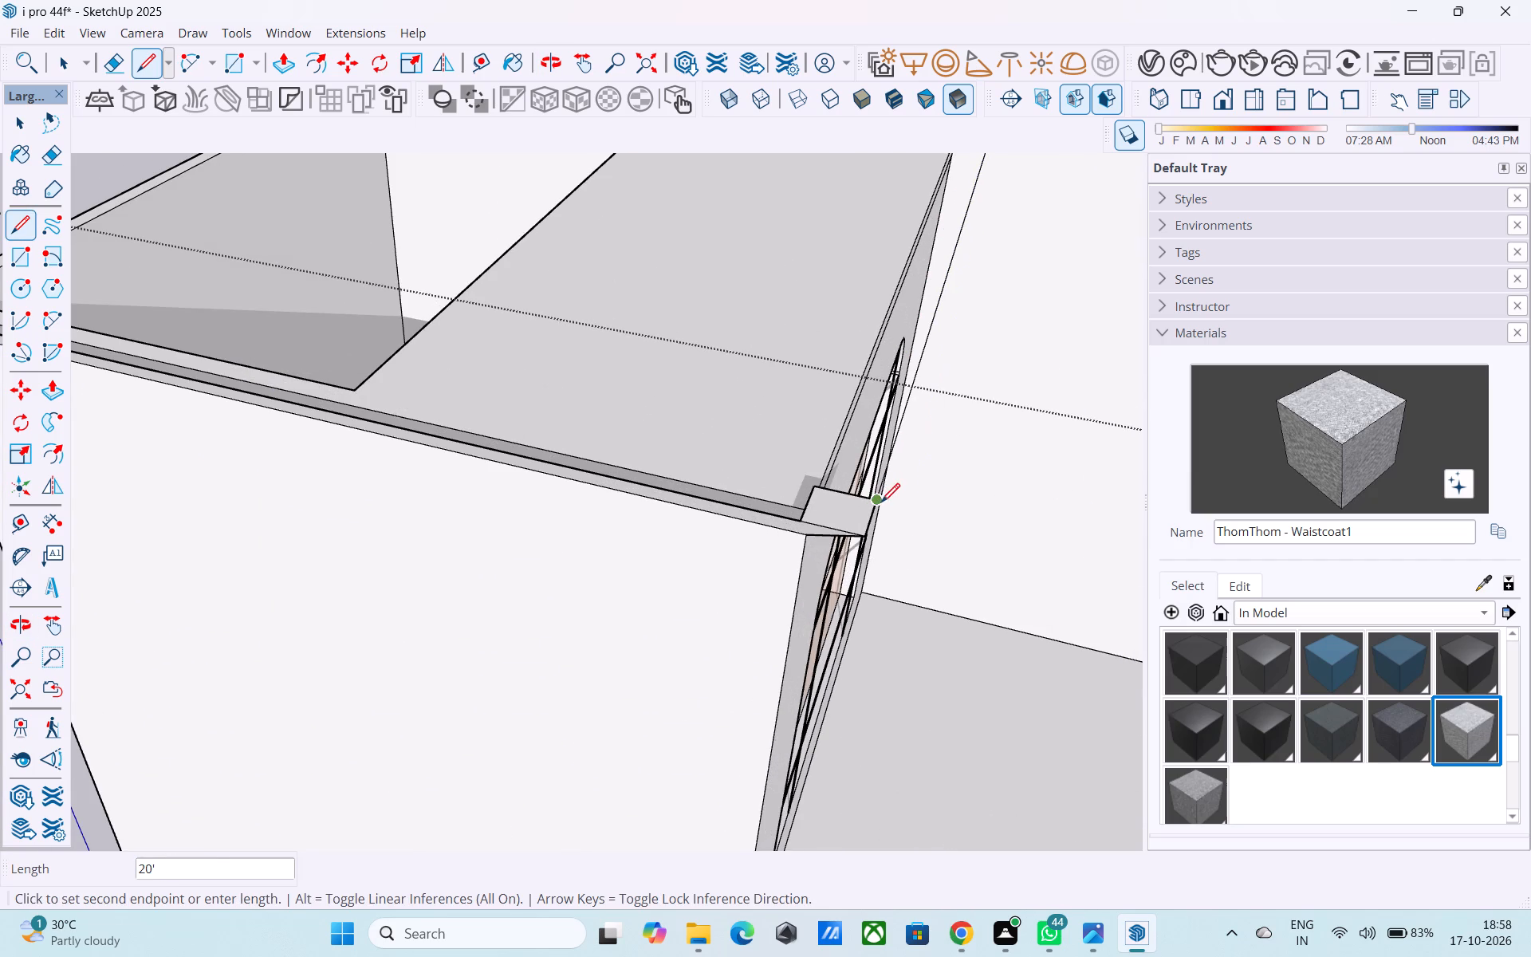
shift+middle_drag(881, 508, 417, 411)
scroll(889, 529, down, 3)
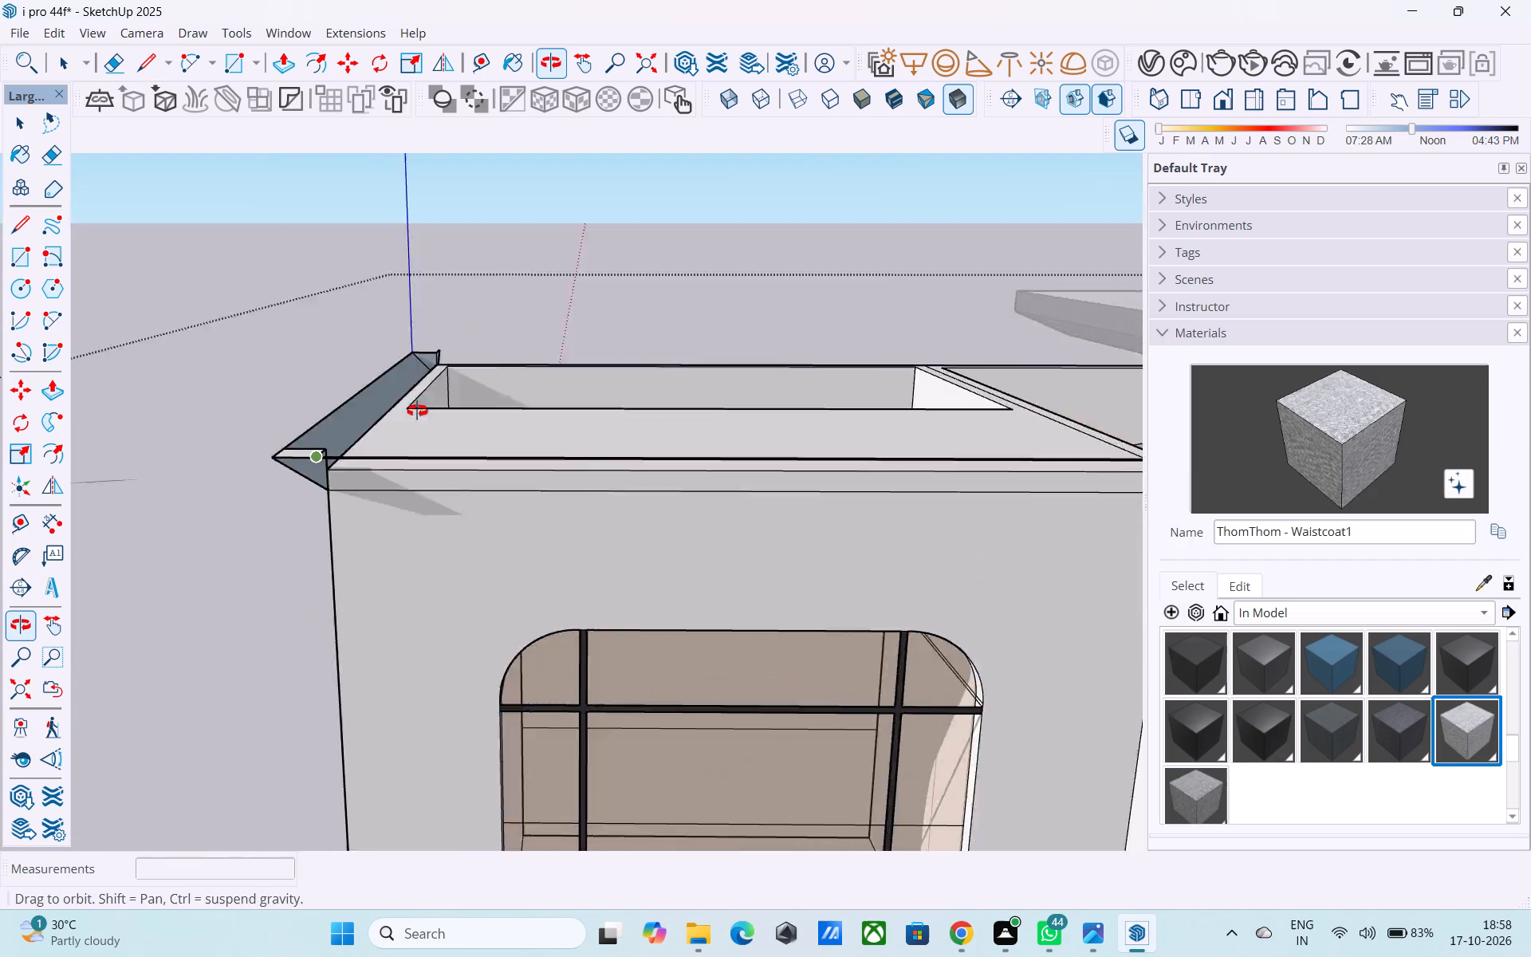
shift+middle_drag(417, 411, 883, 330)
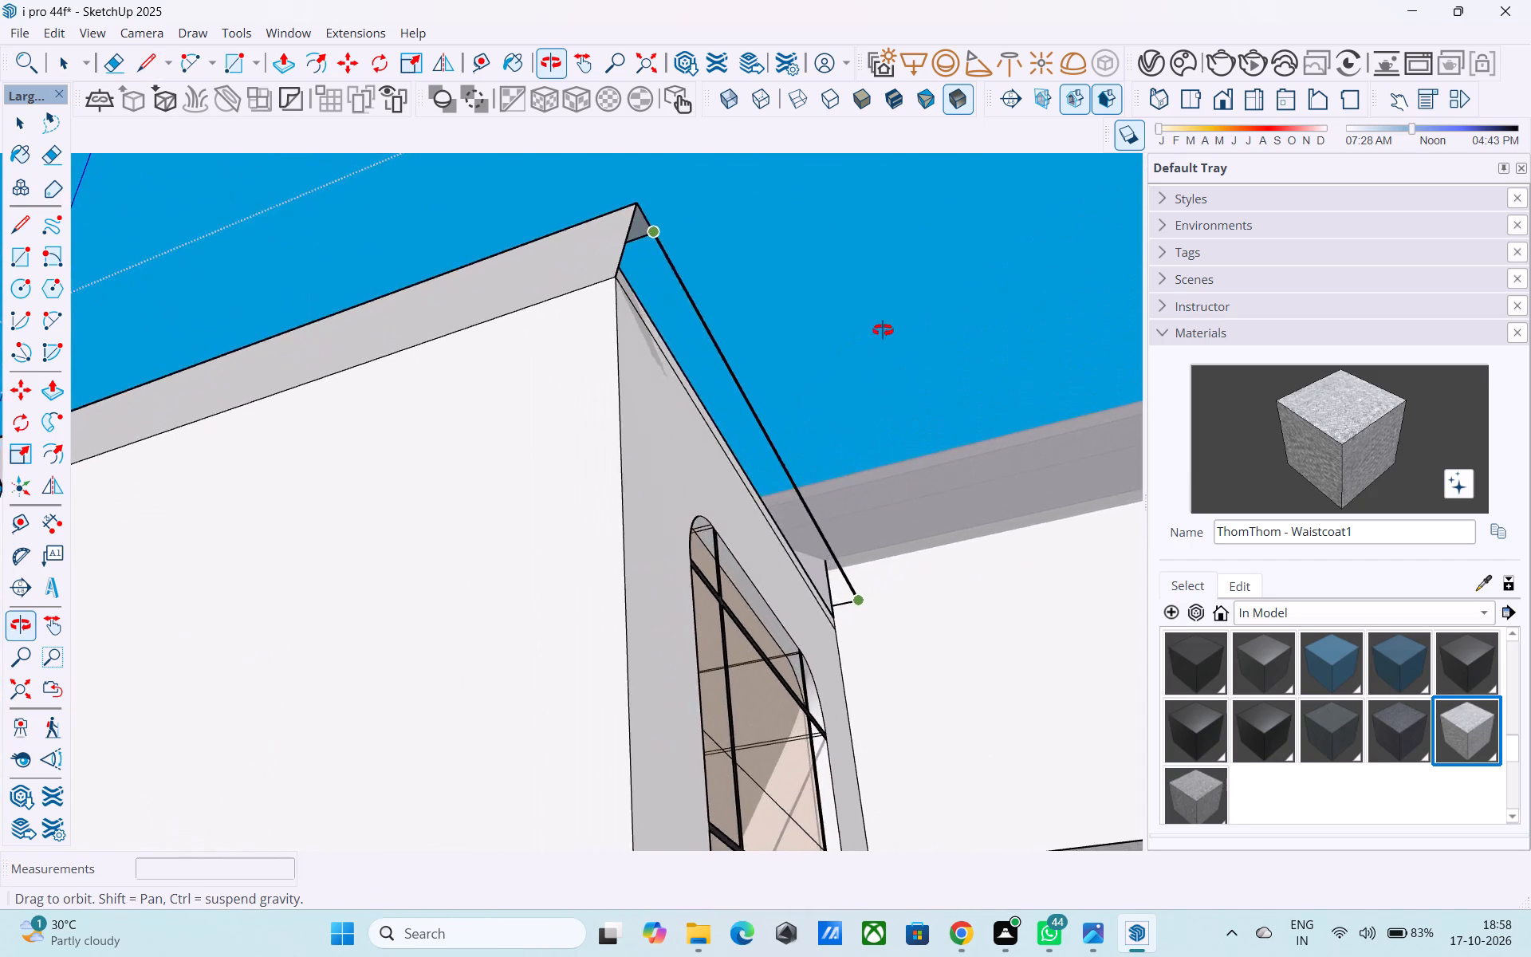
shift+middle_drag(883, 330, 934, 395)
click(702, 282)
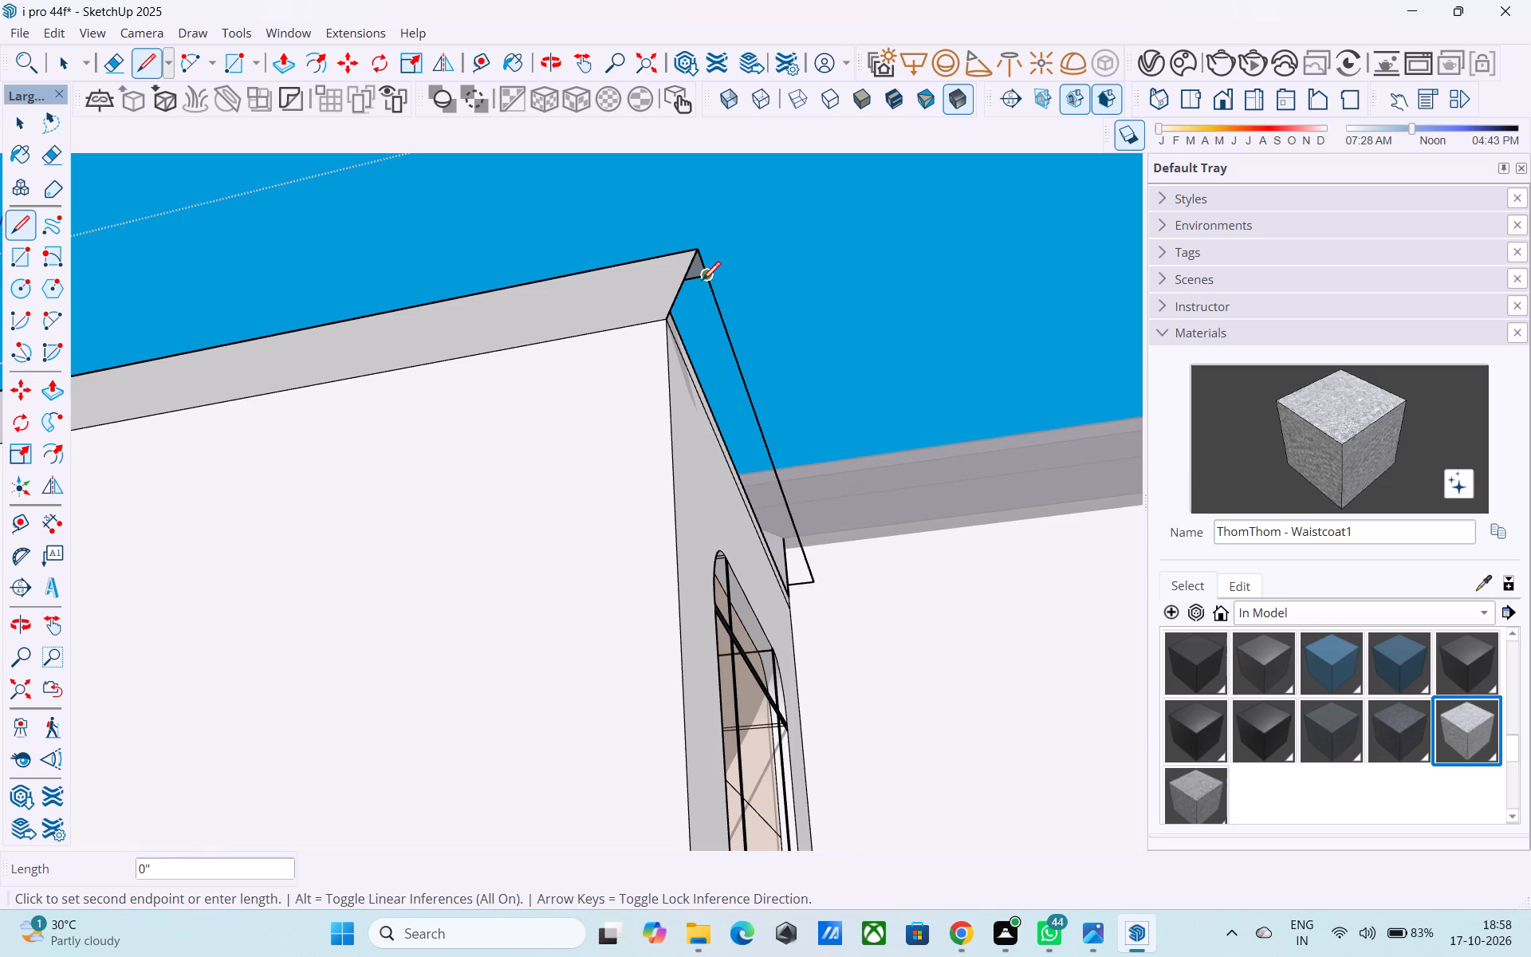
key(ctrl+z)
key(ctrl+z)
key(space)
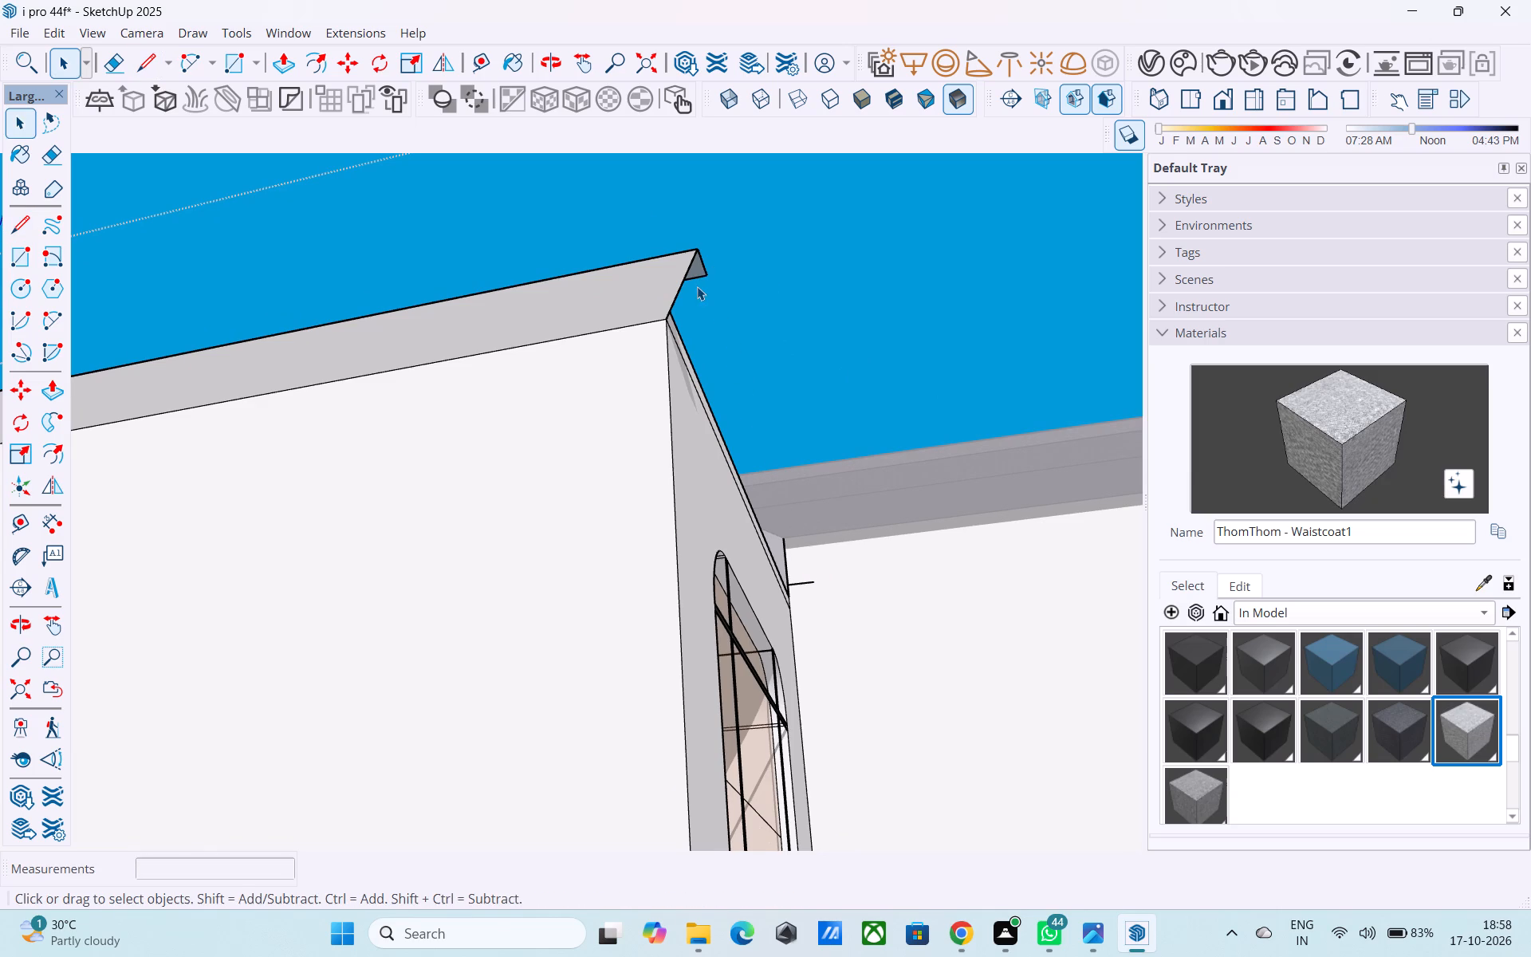
Draw a sloping line about 1' 5" long from the corner square's front corner to the base of the cornice at the wall corner.
scroll(699, 286, up, 3)
key(l)
click(712, 270)
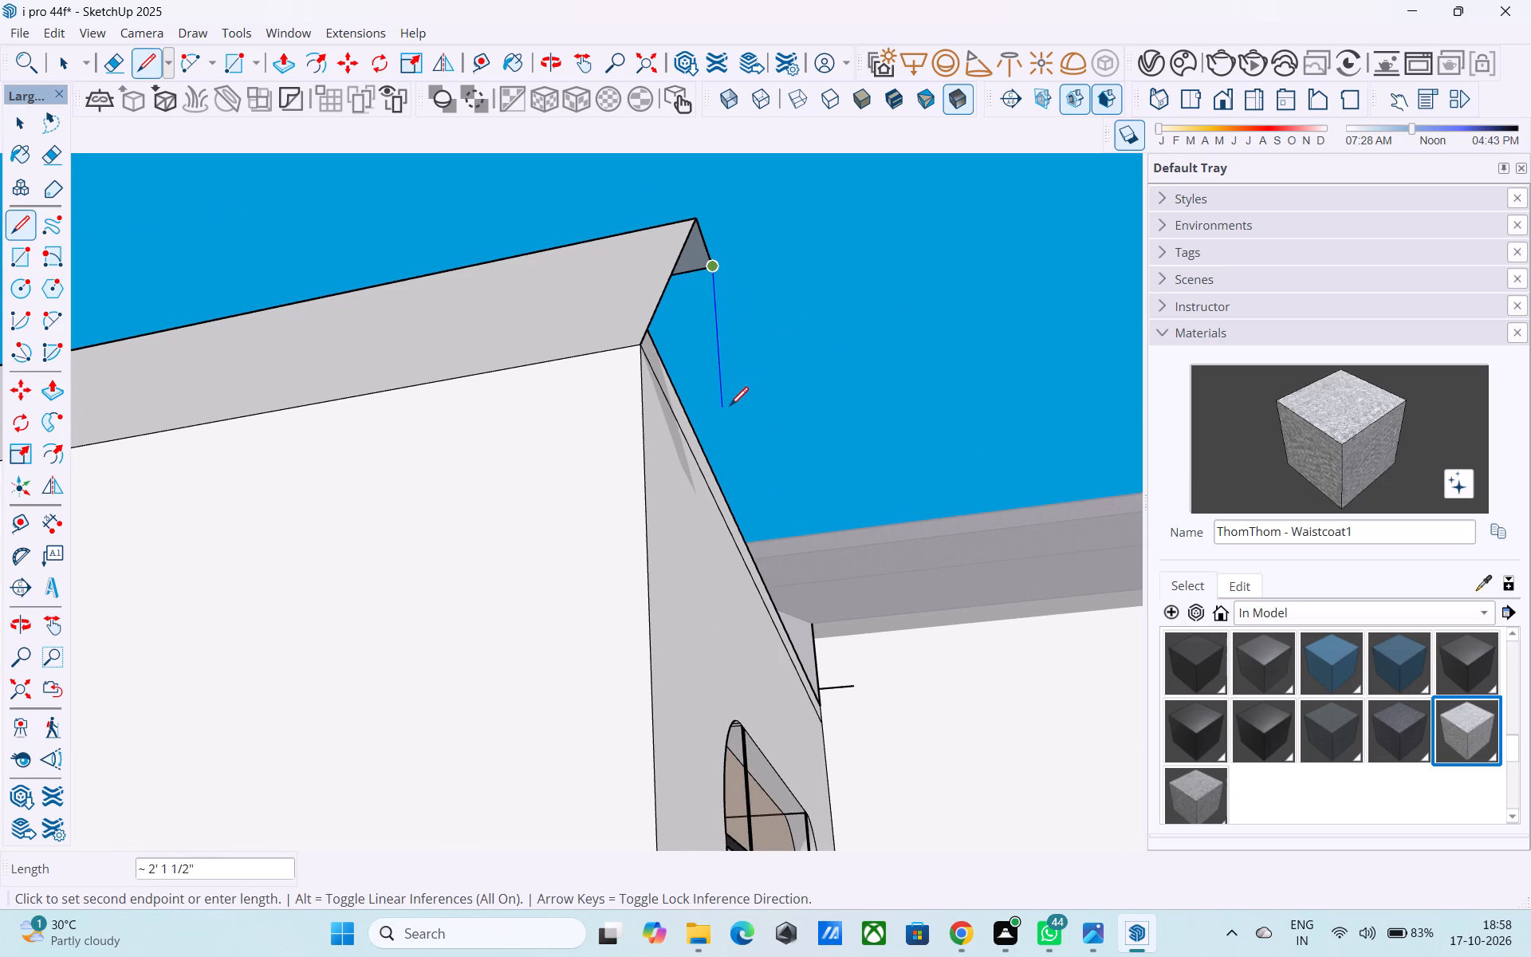
middle_drag(730, 414, 807, 776)
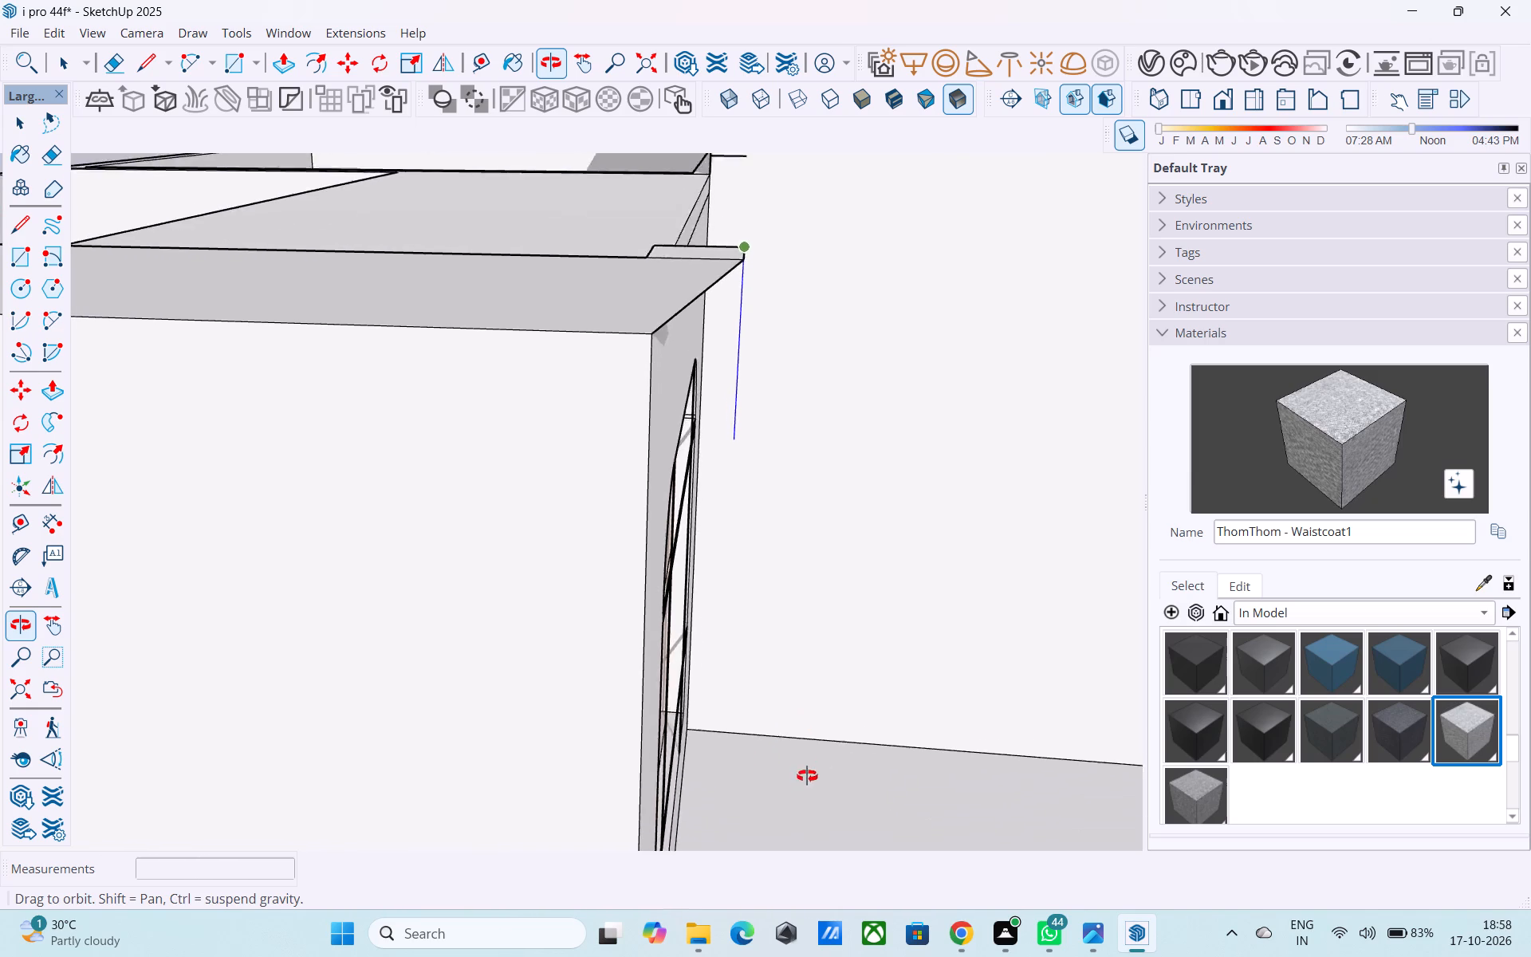
middle_drag(807, 776, 805, 767)
middle_drag(753, 205, 707, 257)
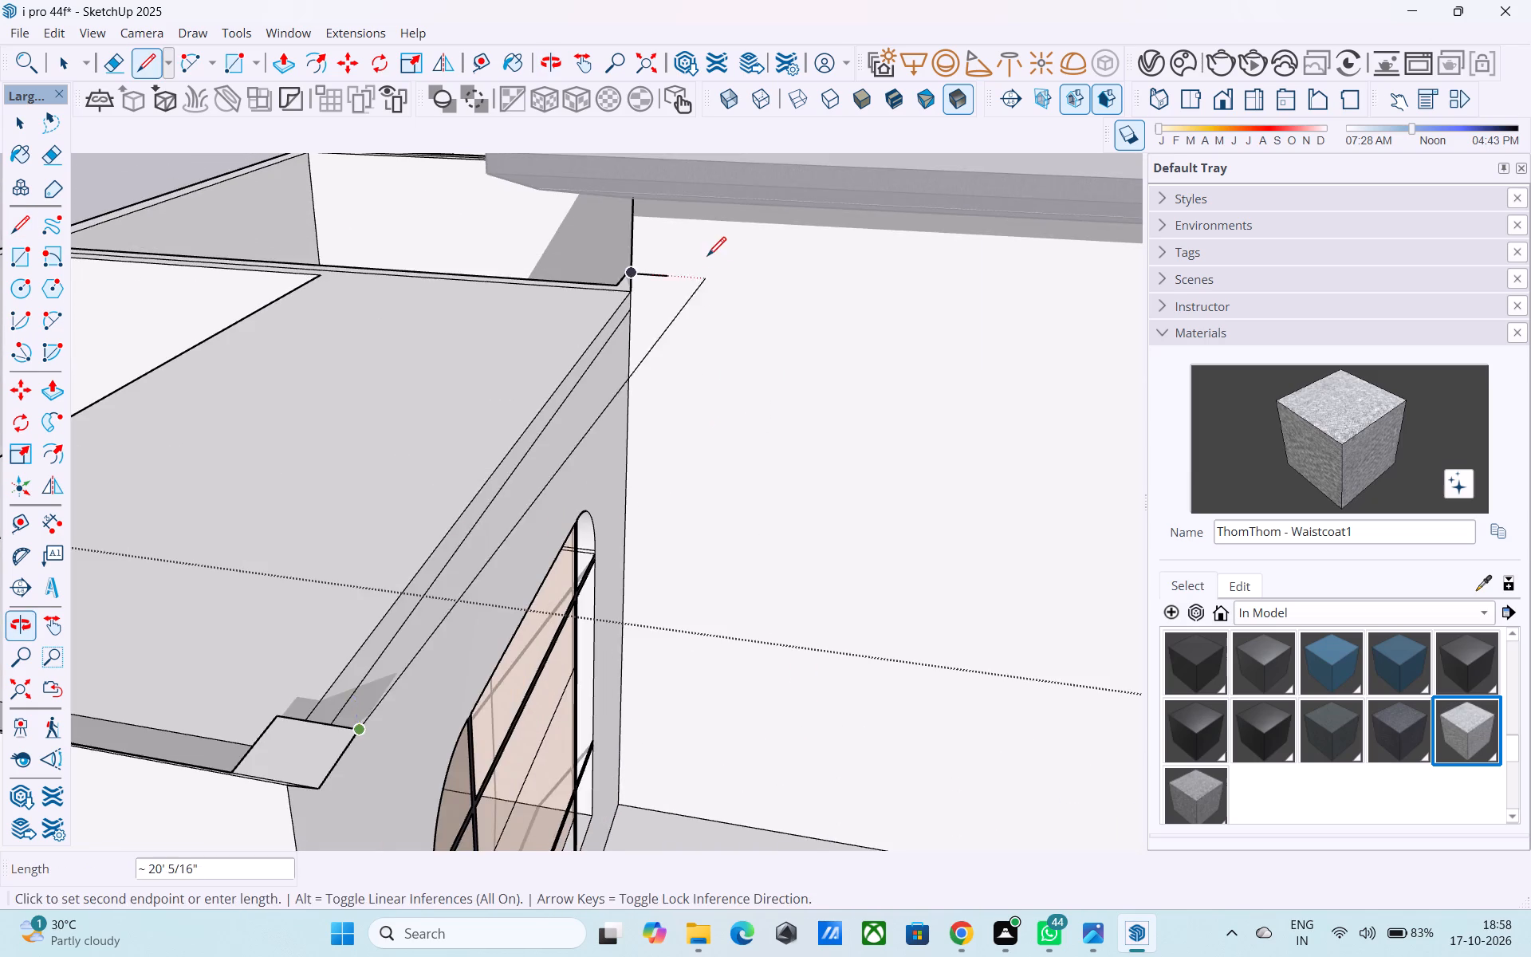
scroll(706, 258, down, 3)
middle_drag(568, 306, 749, 327)
scroll(632, 341, down, 3)
shift+middle_drag(667, 363, 796, 349)
scroll(637, 443, up, 9)
middle_drag(649, 460, 566, 482)
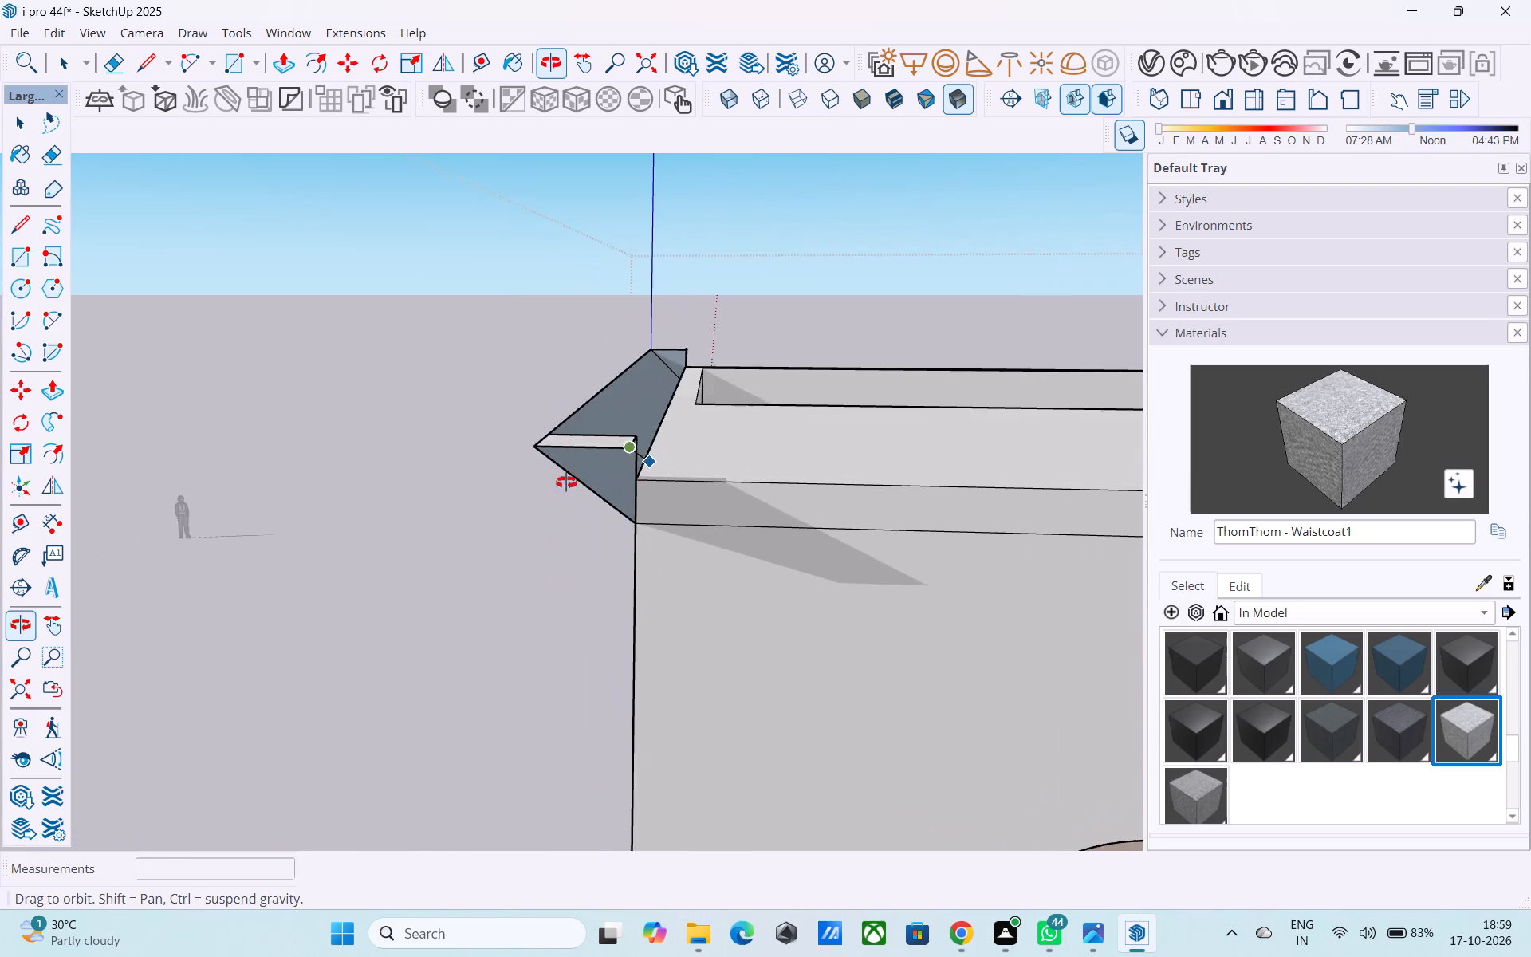
middle_drag(566, 482, 470, 479)
scroll(545, 462, up, 1)
middle_drag(546, 463, 376, 515)
scroll(478, 472, up, 5)
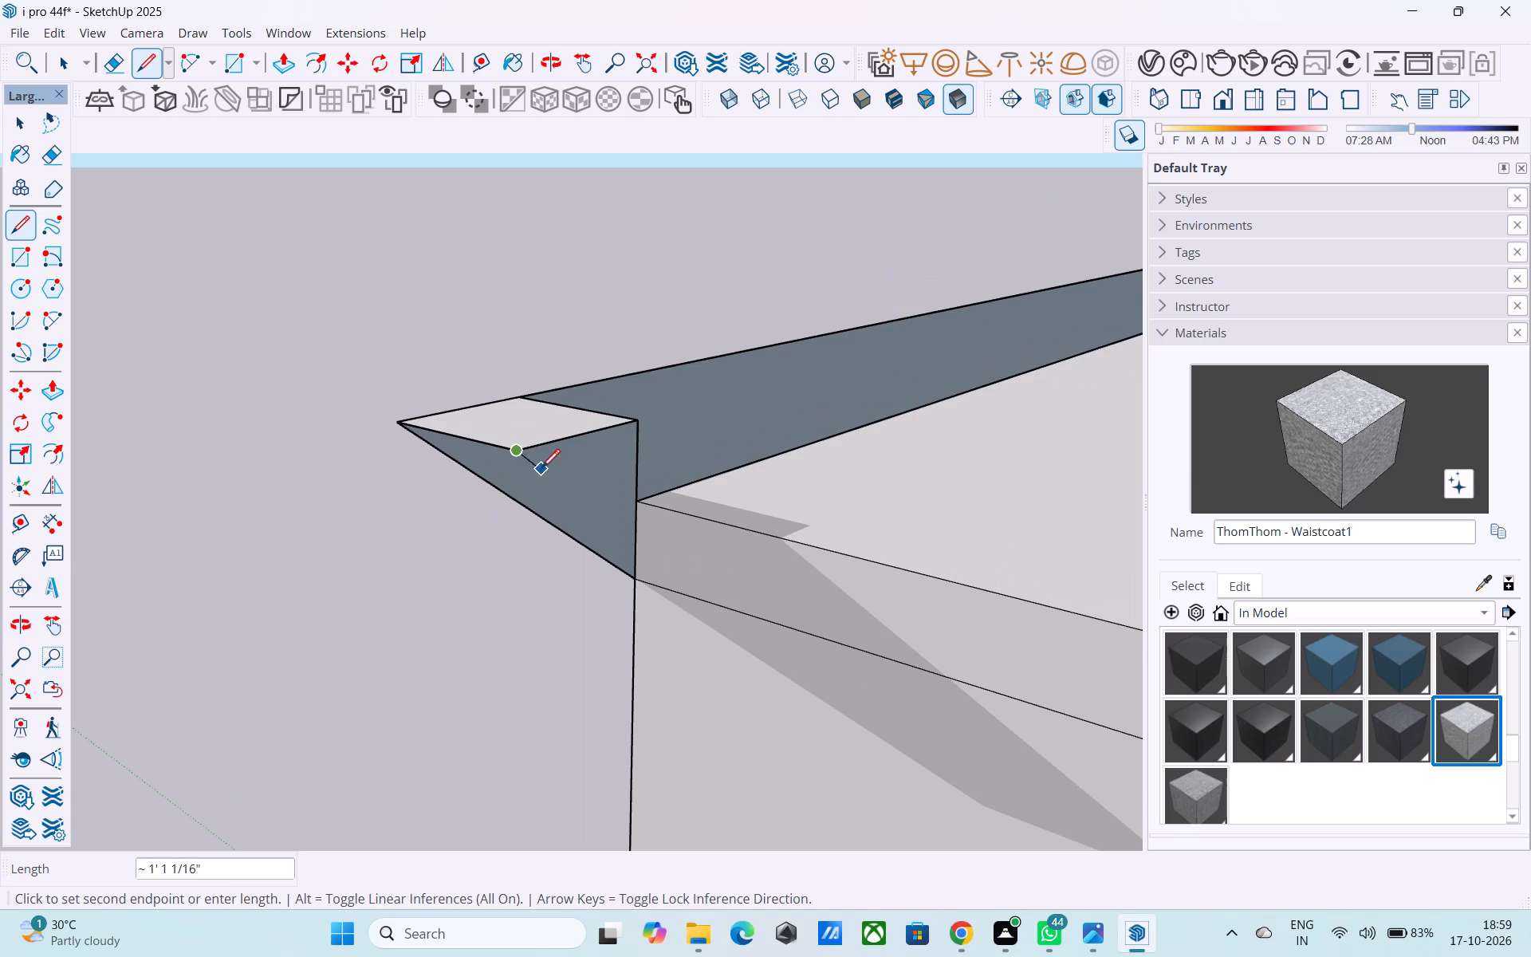
click(518, 451)
click(635, 581)
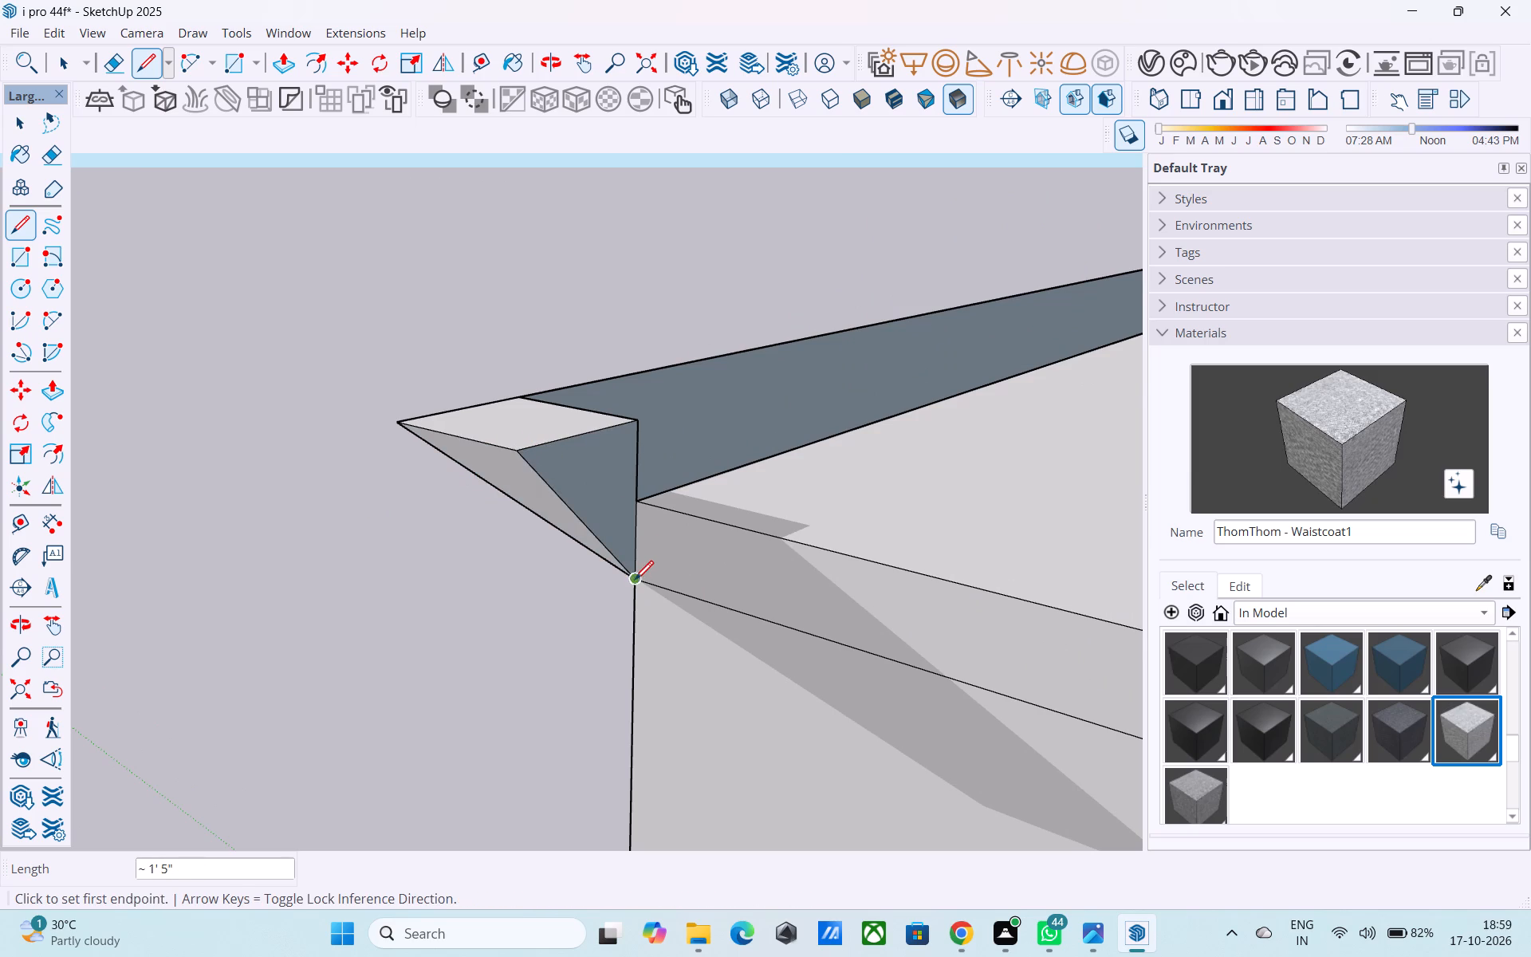
Push/Pull the triangular cornice profile 20' along the roof edge above the window to the central tower wall.
scroll(632, 548, down, 4)
key(space)
click(608, 521)
key(p)
click(602, 513)
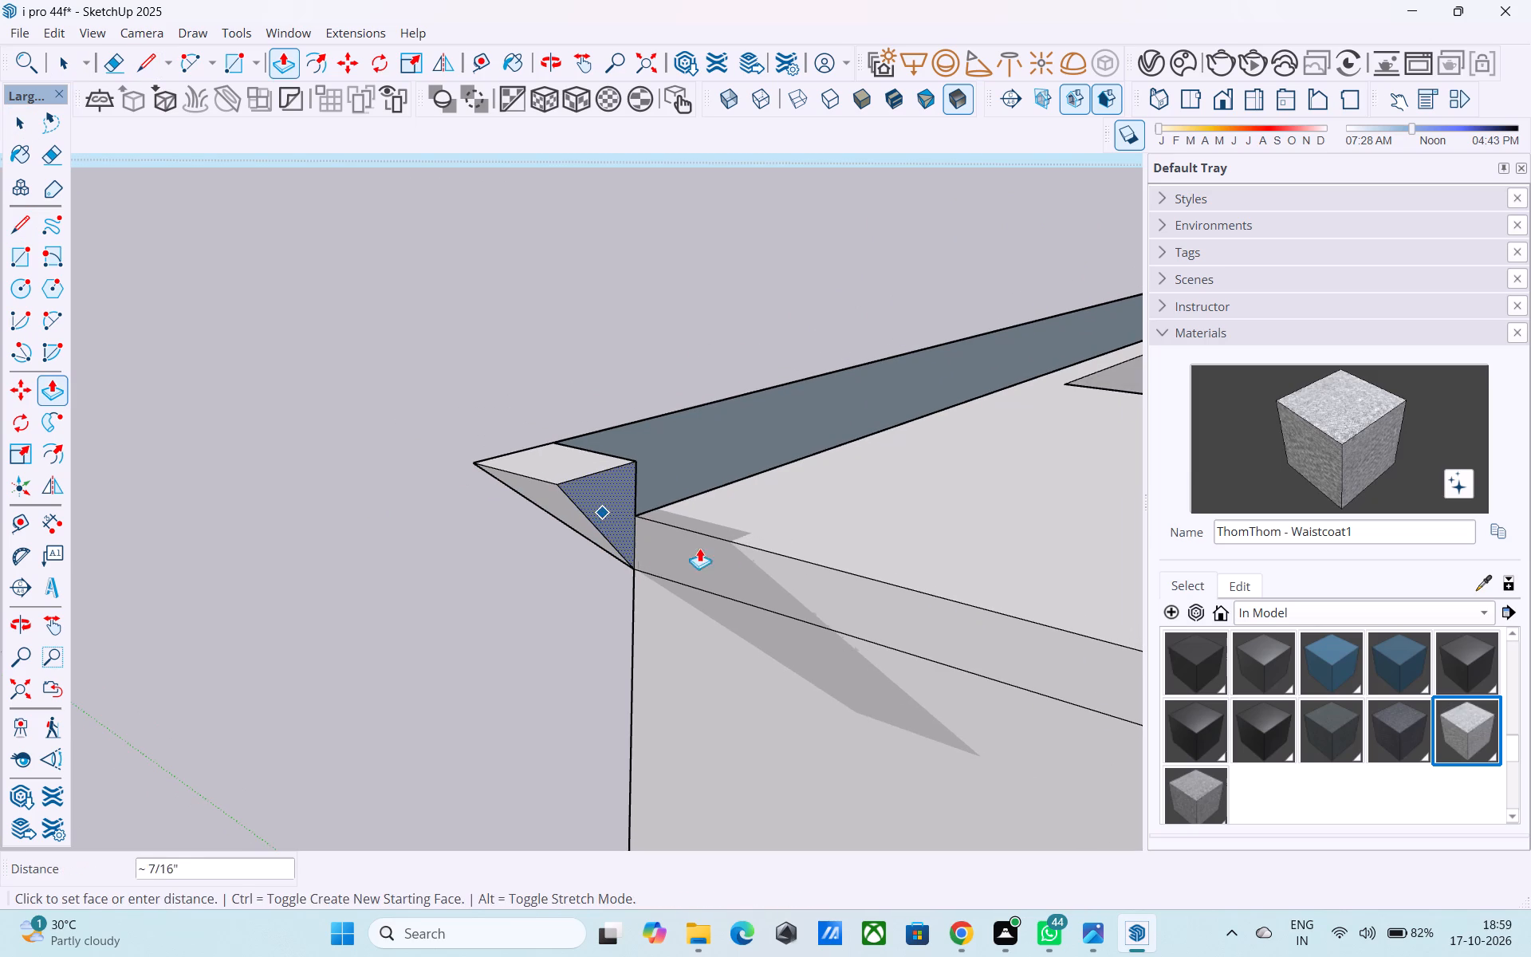
scroll(727, 549, down, 5)
middle_drag(756, 557, 1358, 526)
middle_drag(933, 443, 1188, 466)
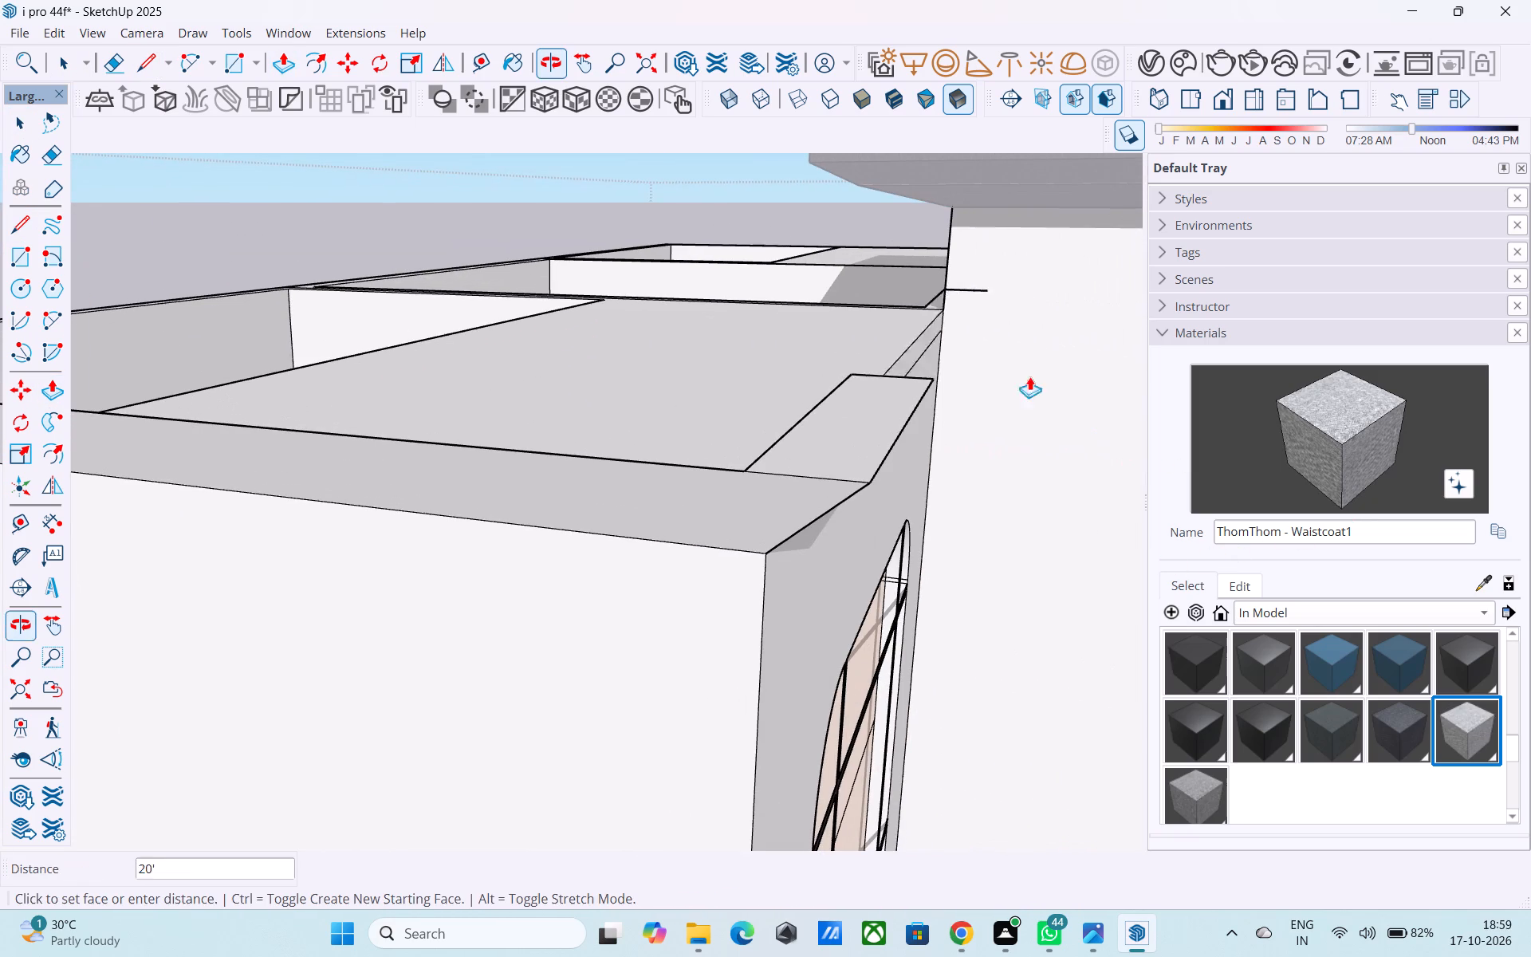
click(1016, 280)
middle_drag(1010, 280, 975, 258)
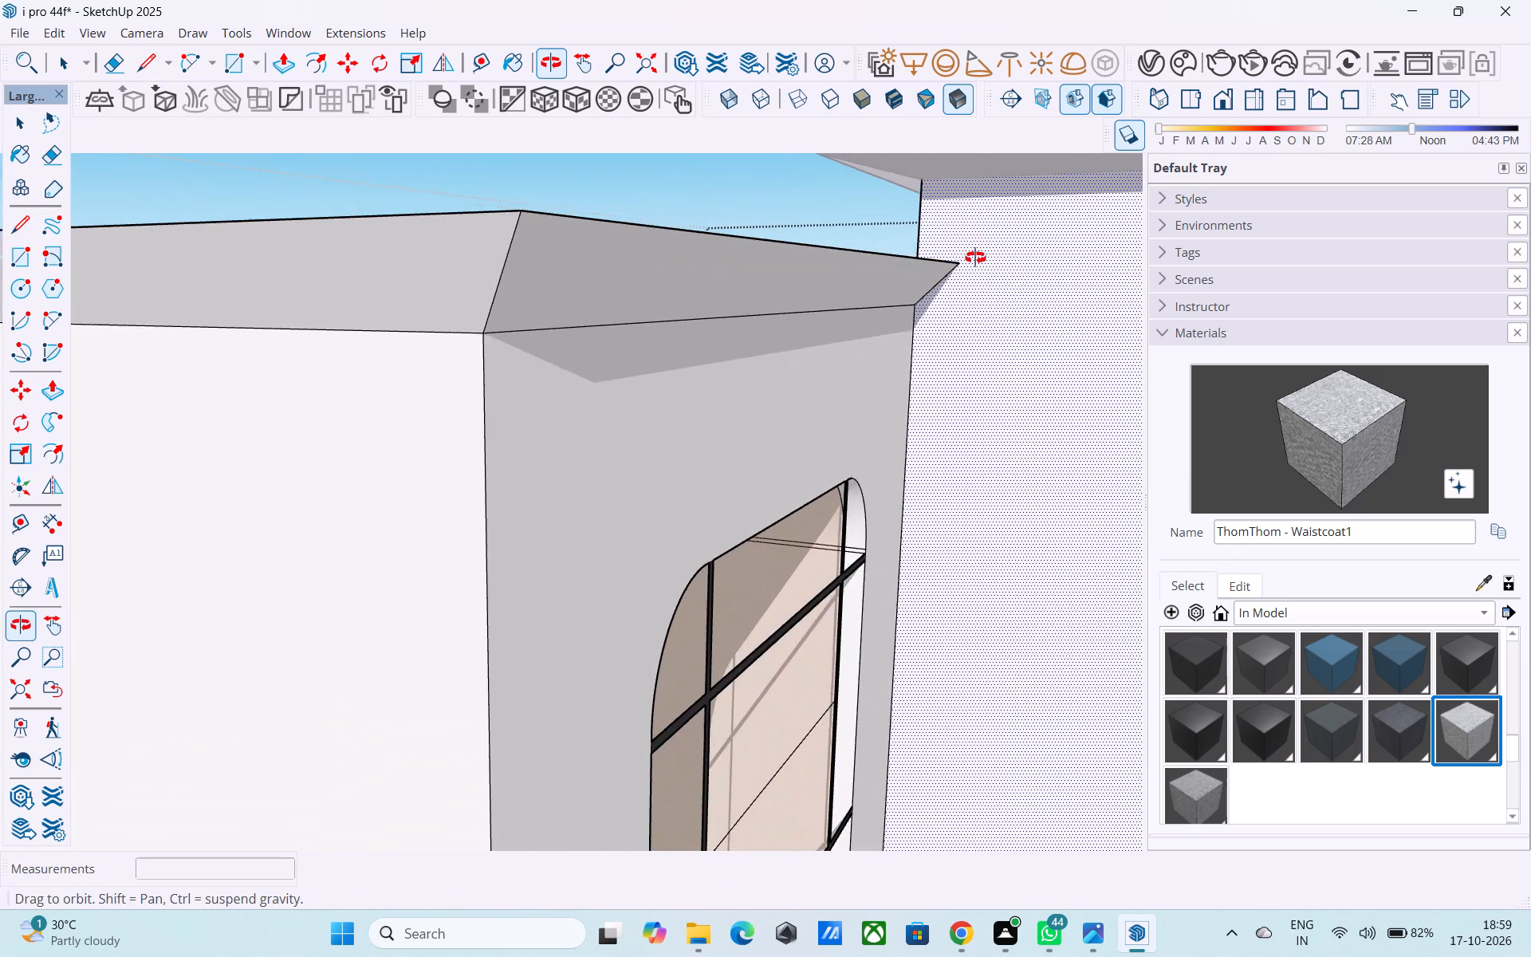
middle_drag(975, 258, 986, 273)
key(space)
Paint the side and front cornice faces of the upper wing with the ThomThom - Hat2 material.
scroll(983, 274, down, 8)
middle_drag(960, 291, 1037, 342)
middle_drag(1024, 402, 995, 404)
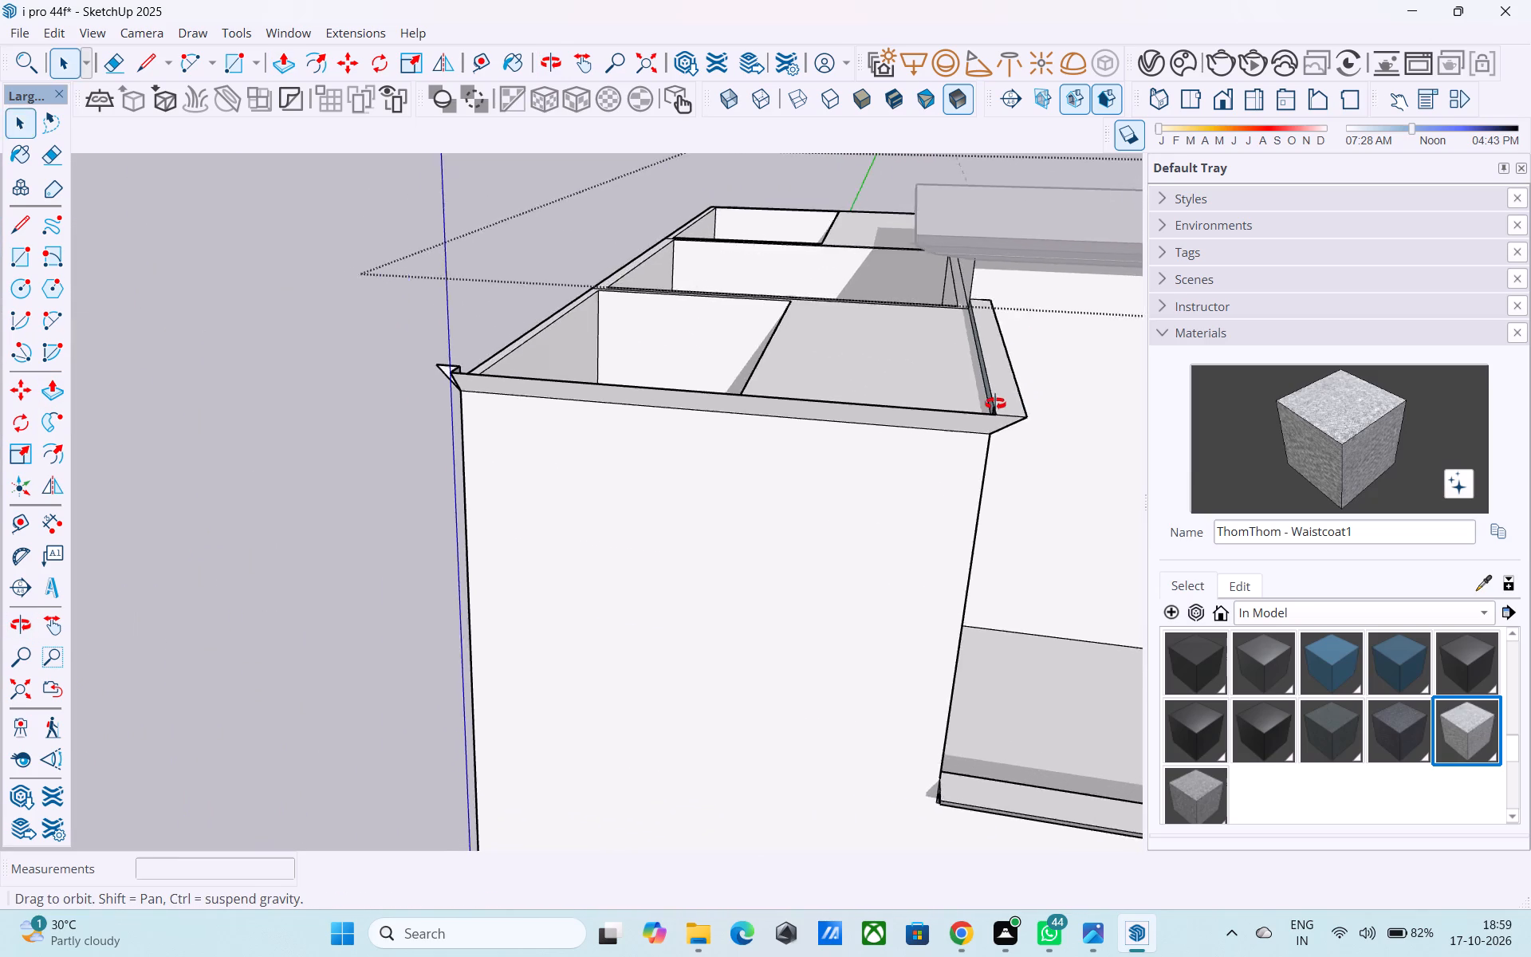
middle_drag(995, 404, 649, 275)
shift+middle_drag(533, 274, 620, 293)
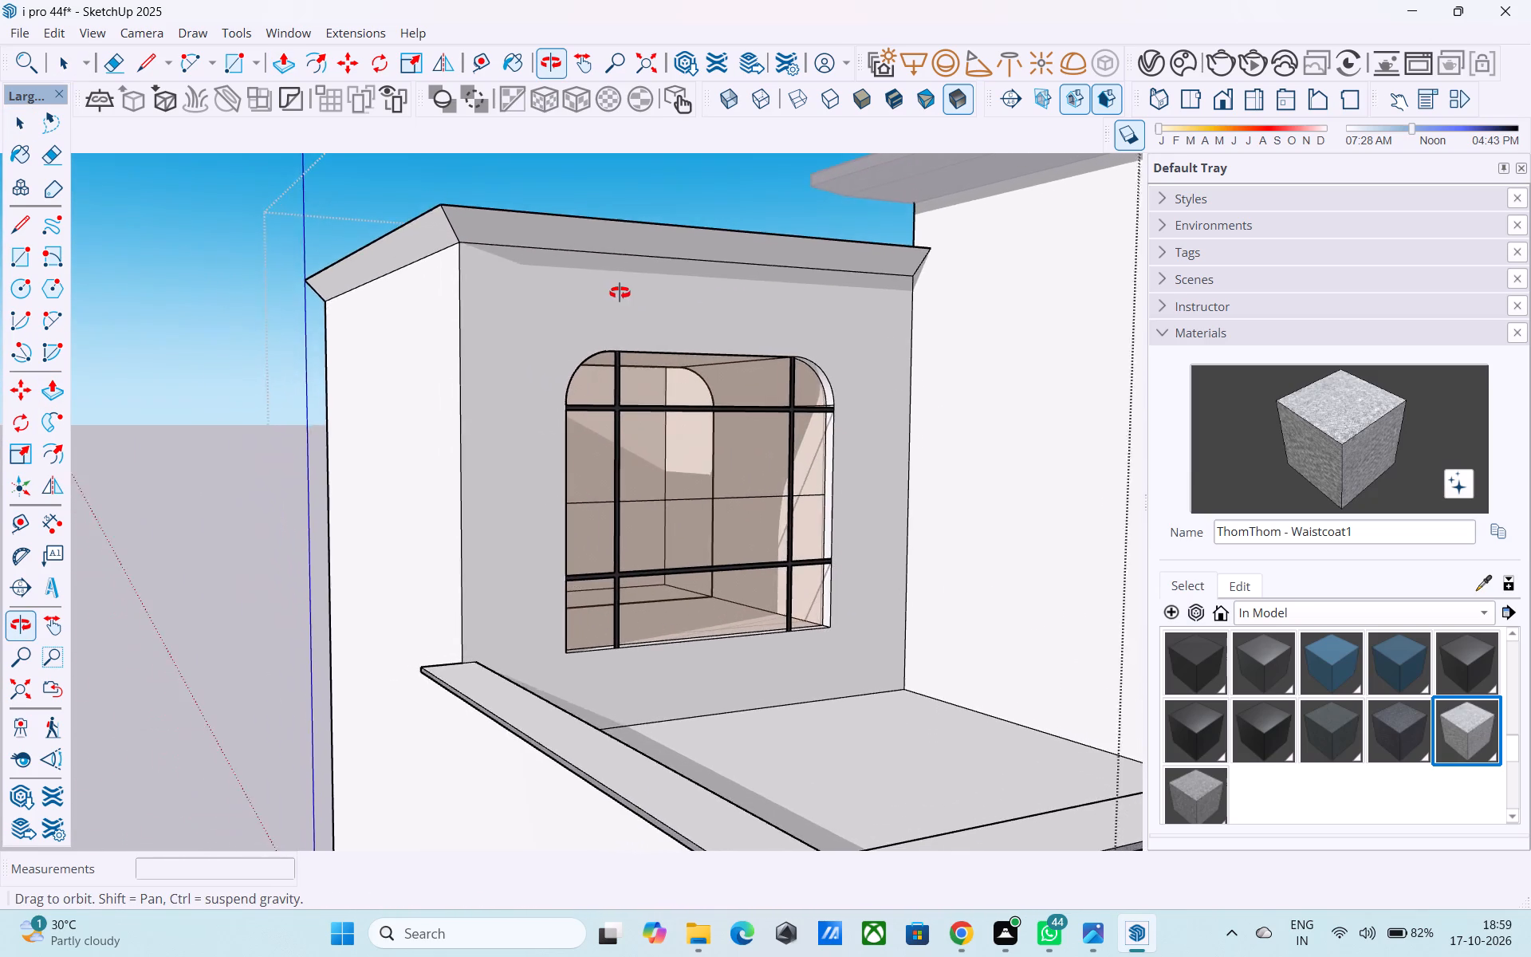
shift+middle_drag(620, 293, 617, 290)
middle_drag(557, 256, 613, 323)
scroll(542, 305, up, 5)
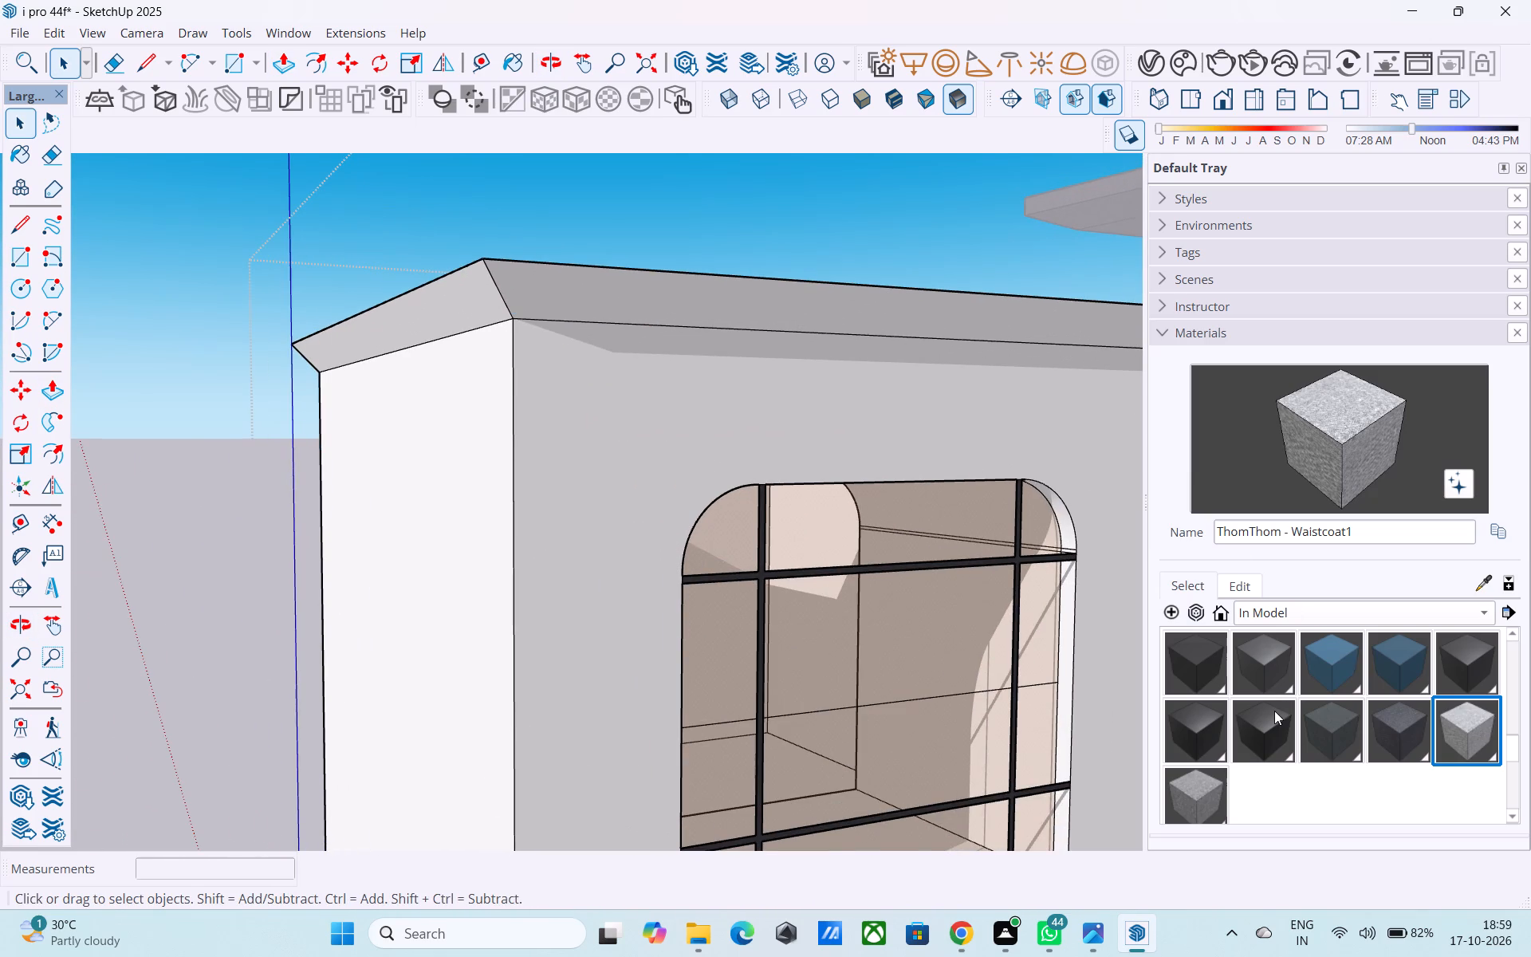
click(1191, 669)
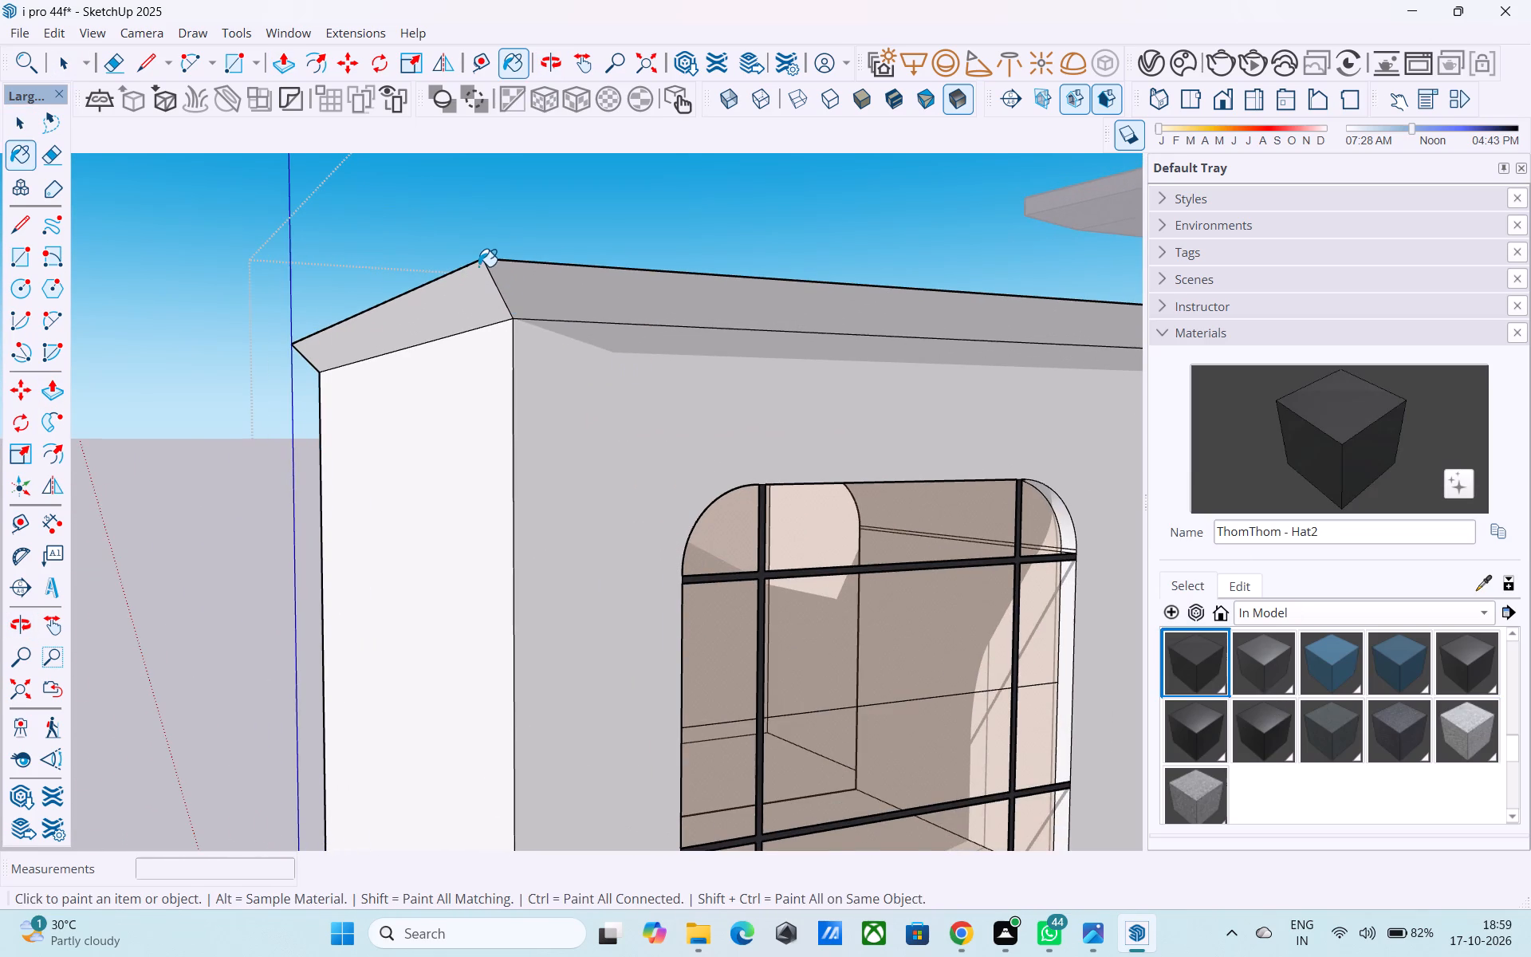
click(484, 282)
click(489, 281)
click(502, 280)
scroll(493, 284, down, 17)
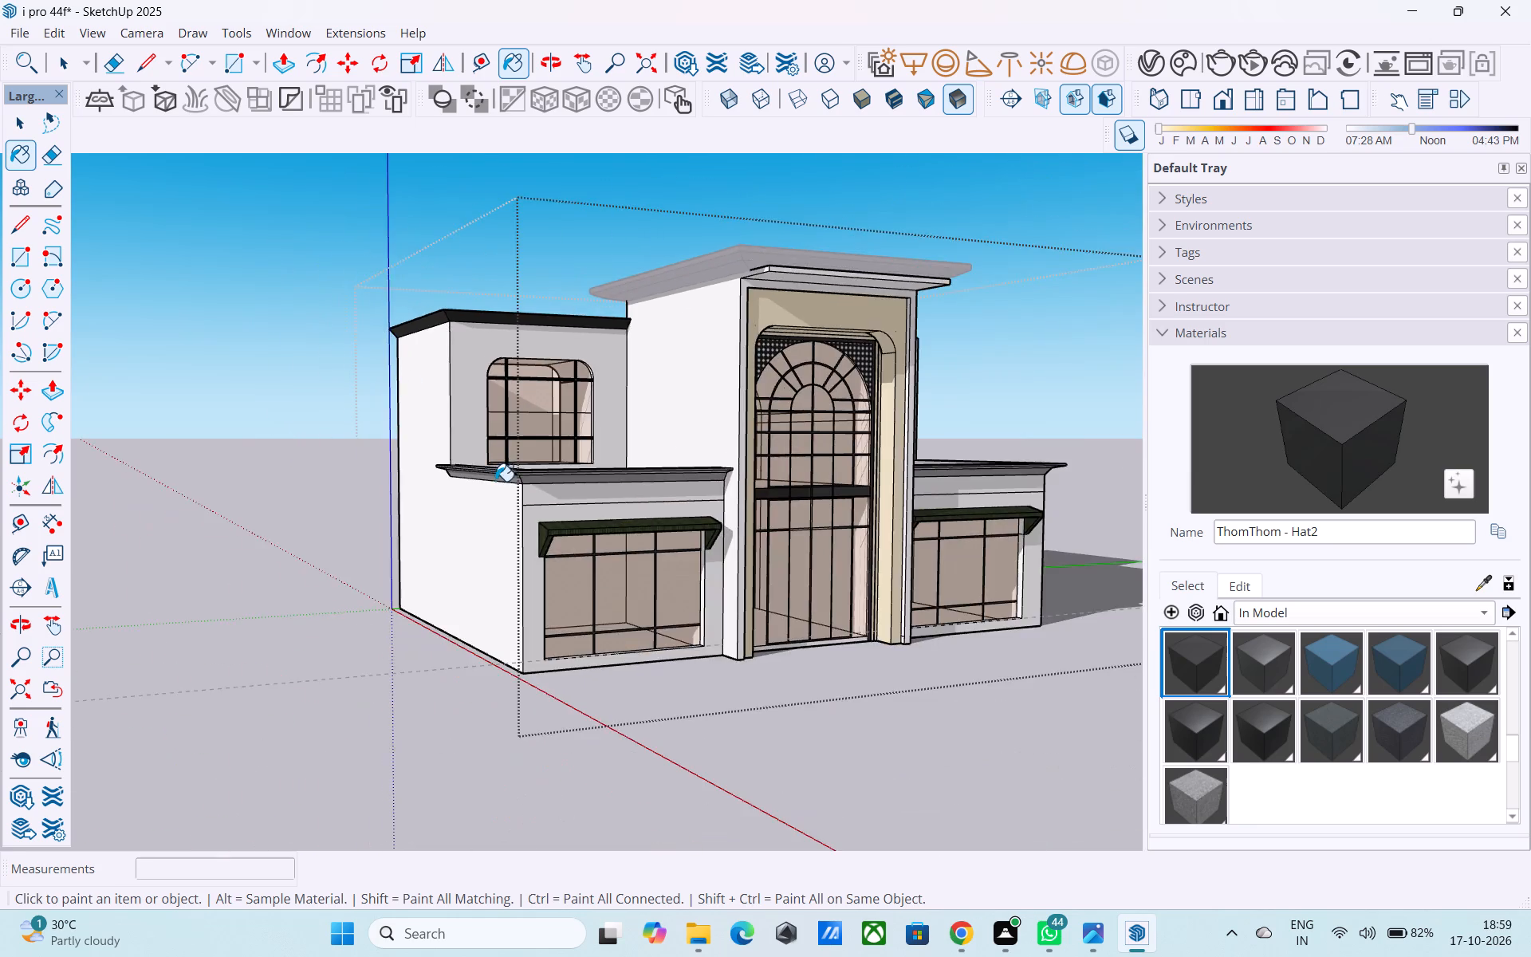
Paint the front, top, underside and bracket faces of the canopy over the facade's left ground-floor window with ThomThom - Hat2.
scroll(496, 481, up, 4)
middle_drag(736, 602, 679, 566)
scroll(654, 565, up, 12)
click(453, 467)
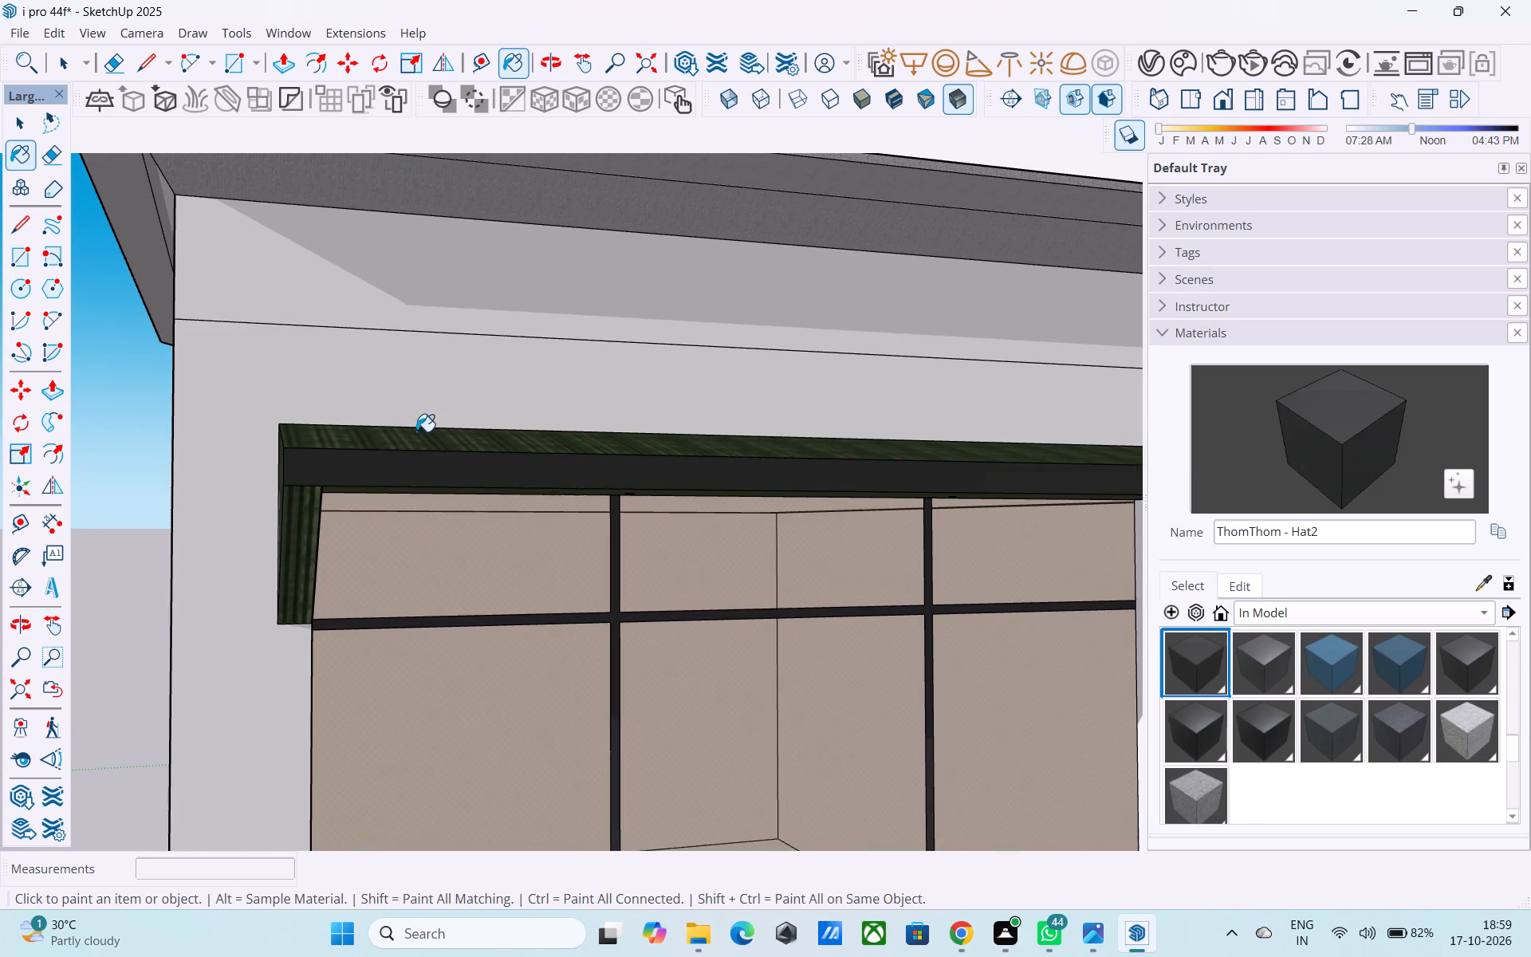
click(416, 431)
middle_drag(403, 441, 498, 443)
scroll(402, 474, down, 5)
click(314, 485)
scroll(320, 506, up, 5)
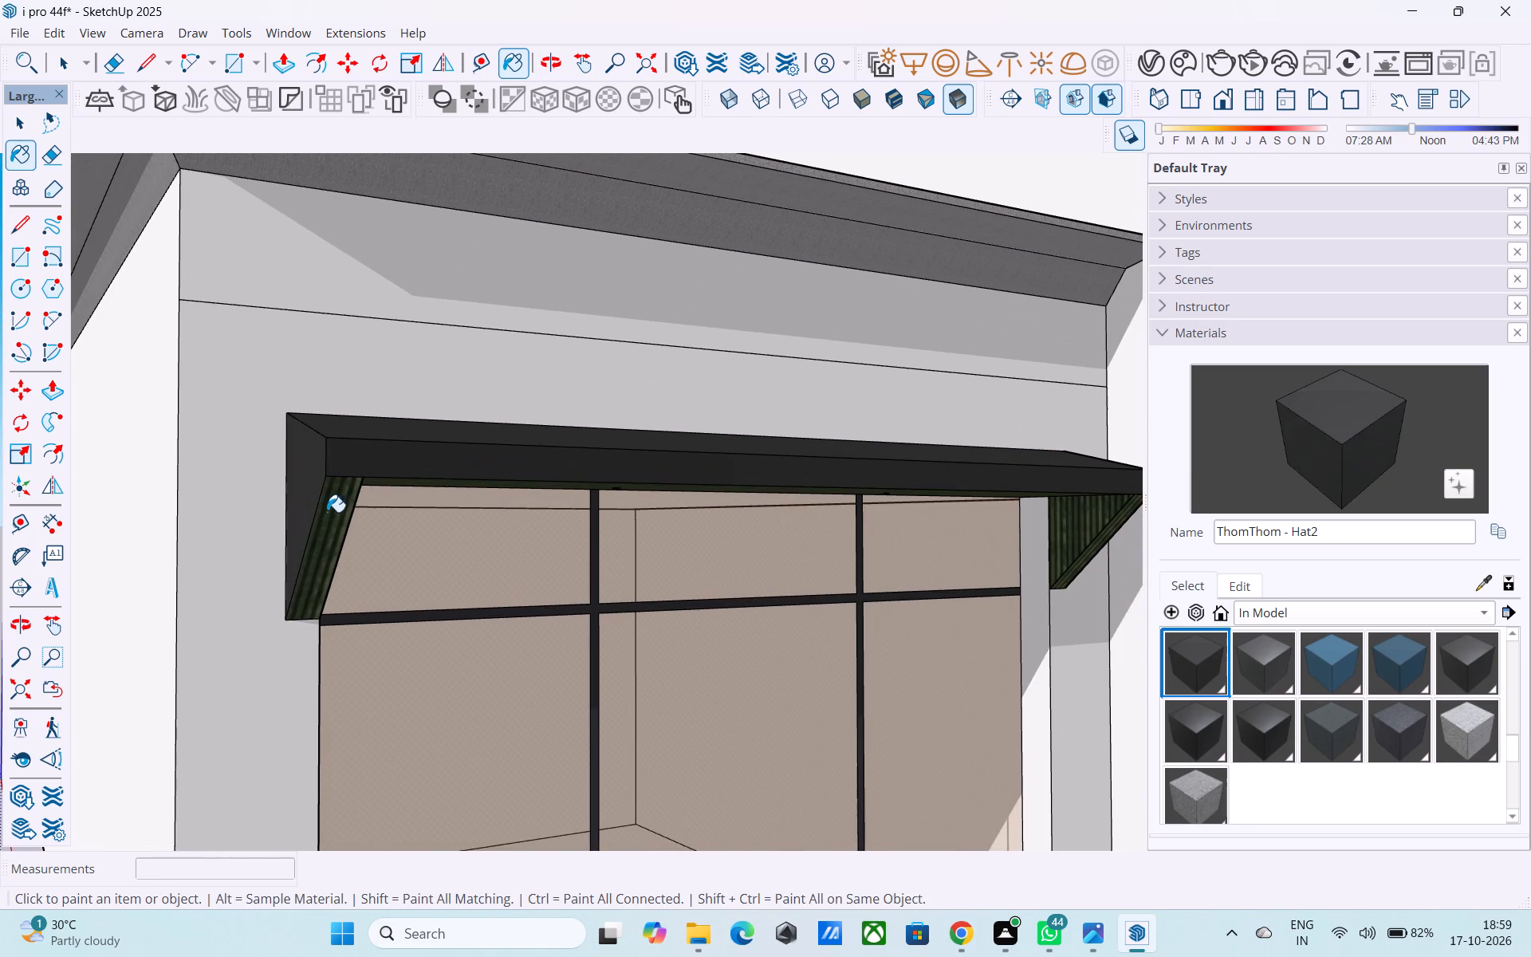
click(333, 514)
scroll(251, 490, down, 11)
middle_drag(628, 538, 581, 518)
scroll(581, 518, up, 11)
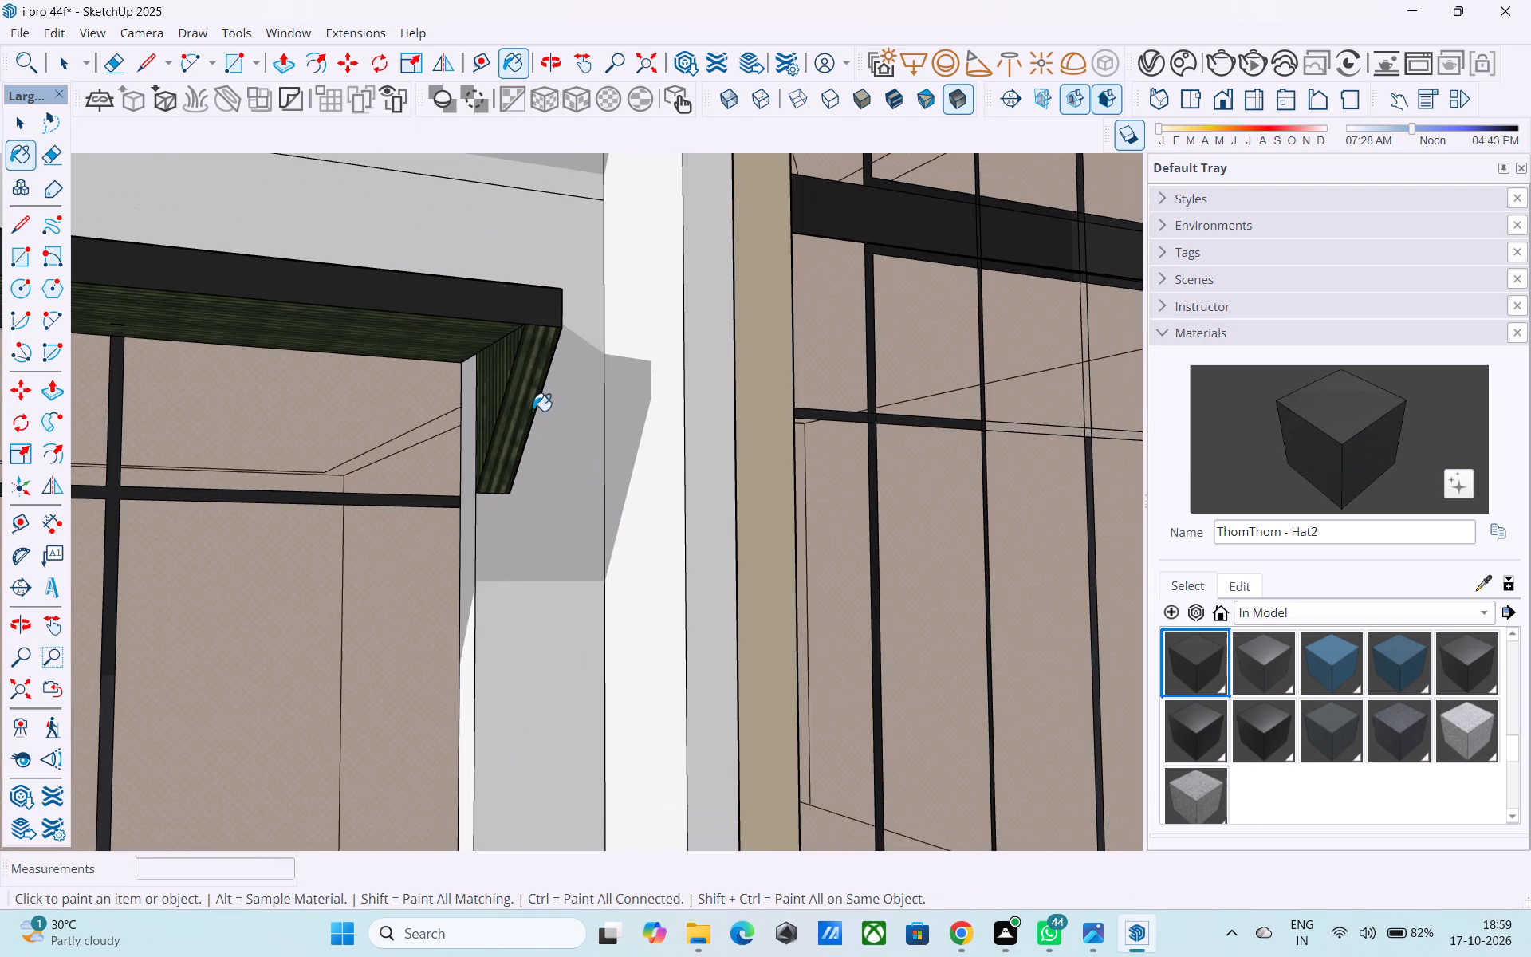
click(506, 365)
click(519, 376)
click(469, 326)
scroll(490, 336, down, 4)
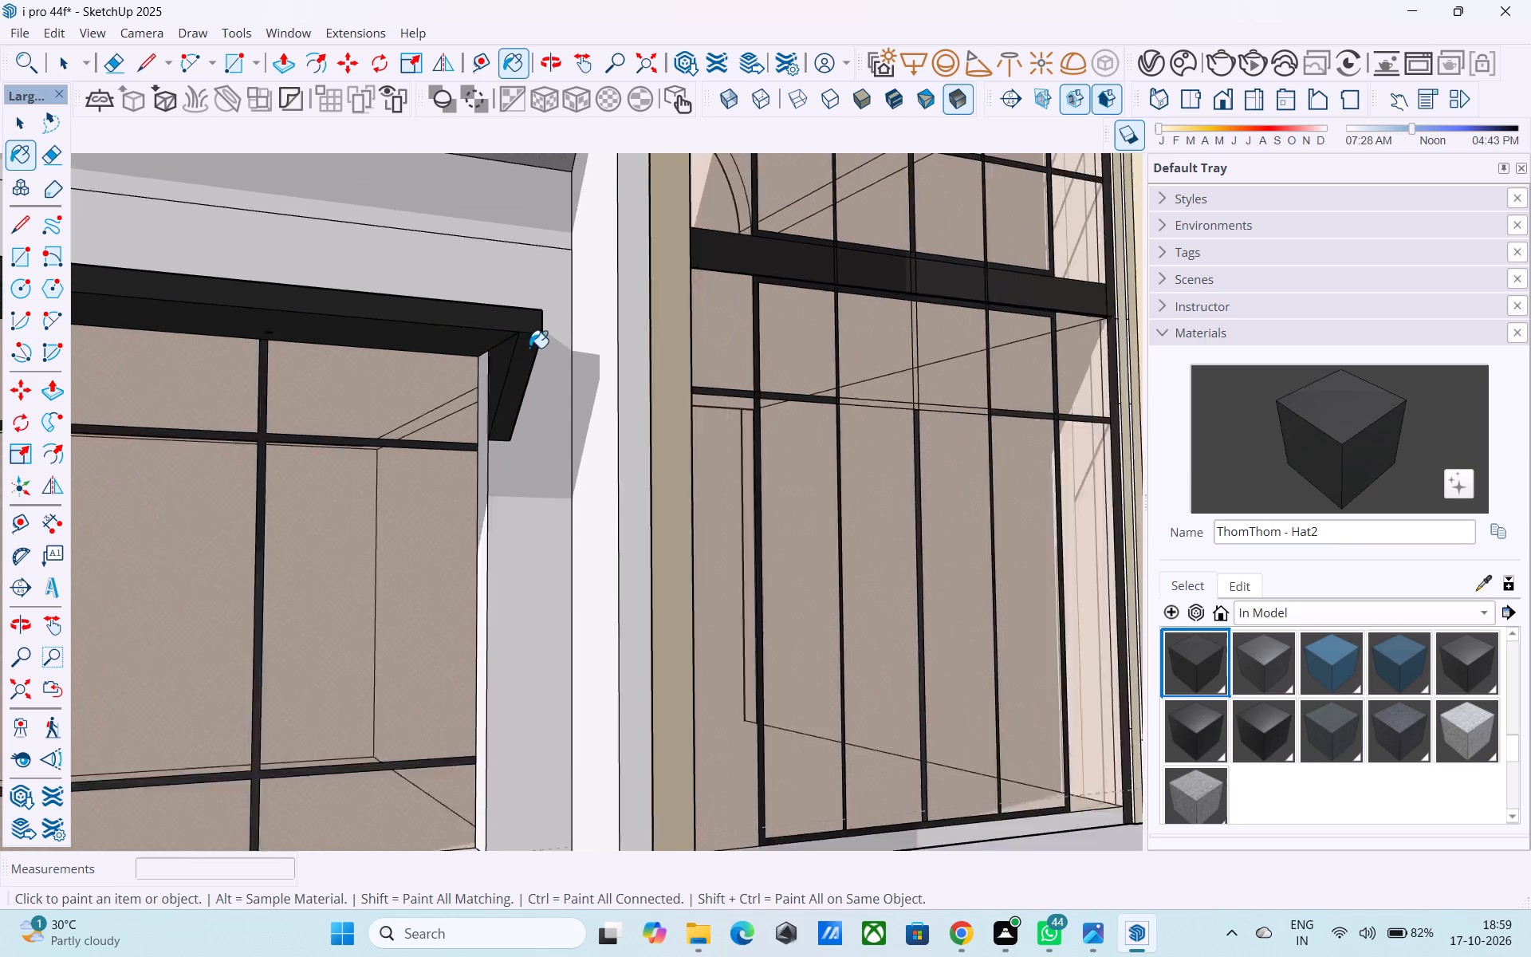
Paint the underside, brackets, front edge and outer end of the facade's right ground-floor window canopy with ThomThom - Hat2.
scroll(529, 348, down, 13)
middle_drag(664, 398, 377, 439)
scroll(554, 404, up, 9)
middle_drag(632, 419, 555, 368)
scroll(555, 368, up, 5)
click(411, 283)
click(430, 259)
click(407, 206)
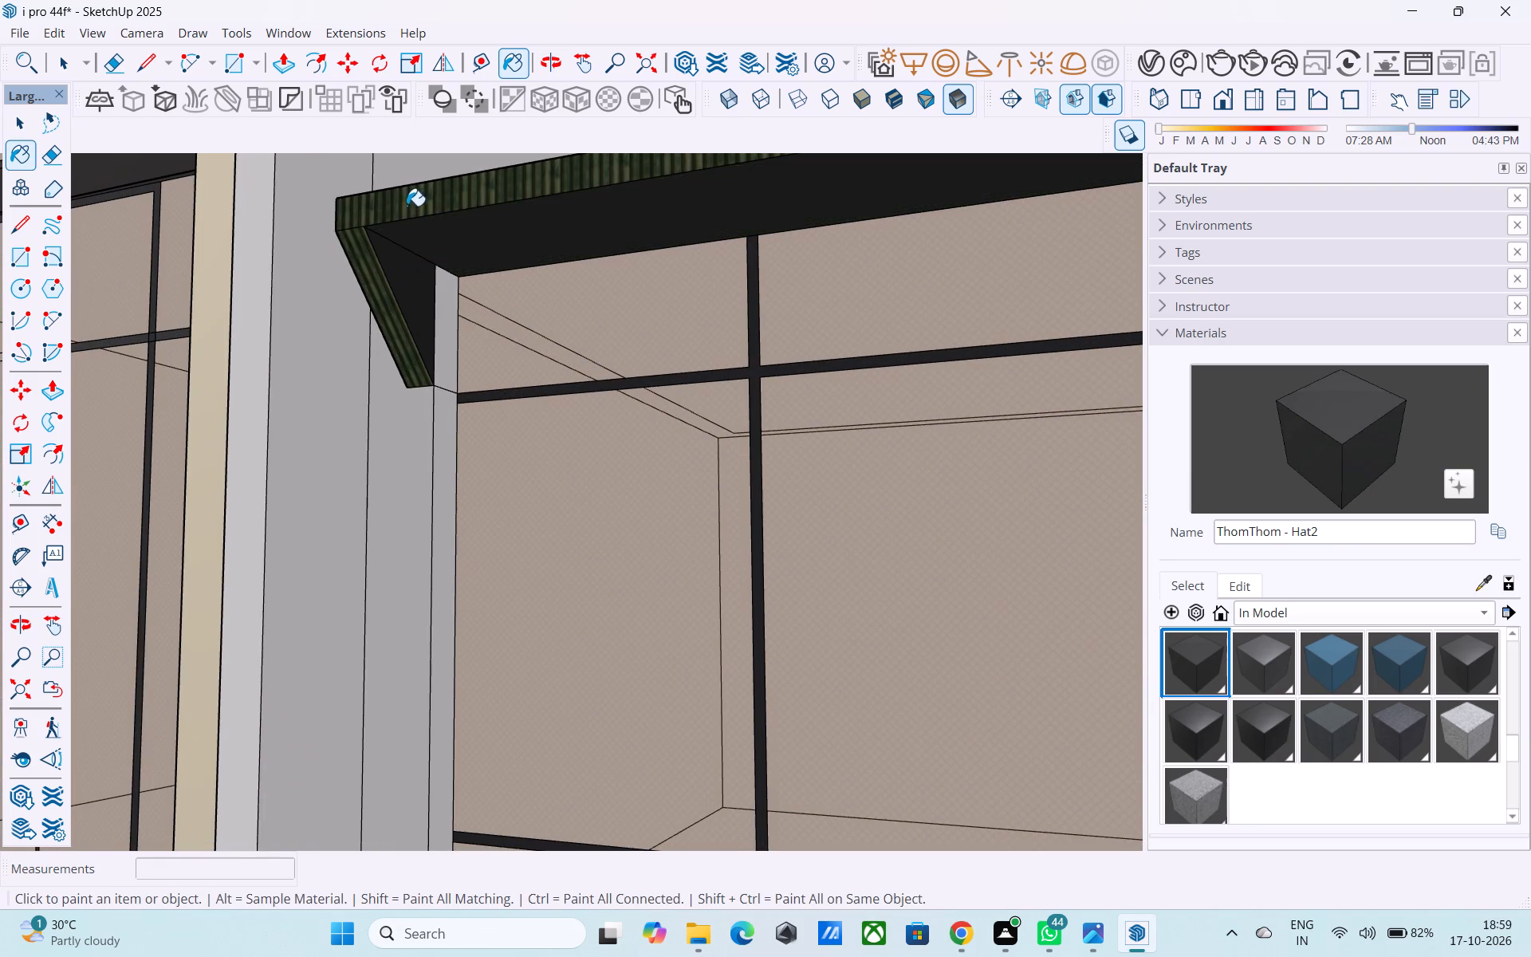
click(365, 256)
scroll(318, 304, down, 9)
middle_drag(639, 283, 546, 329)
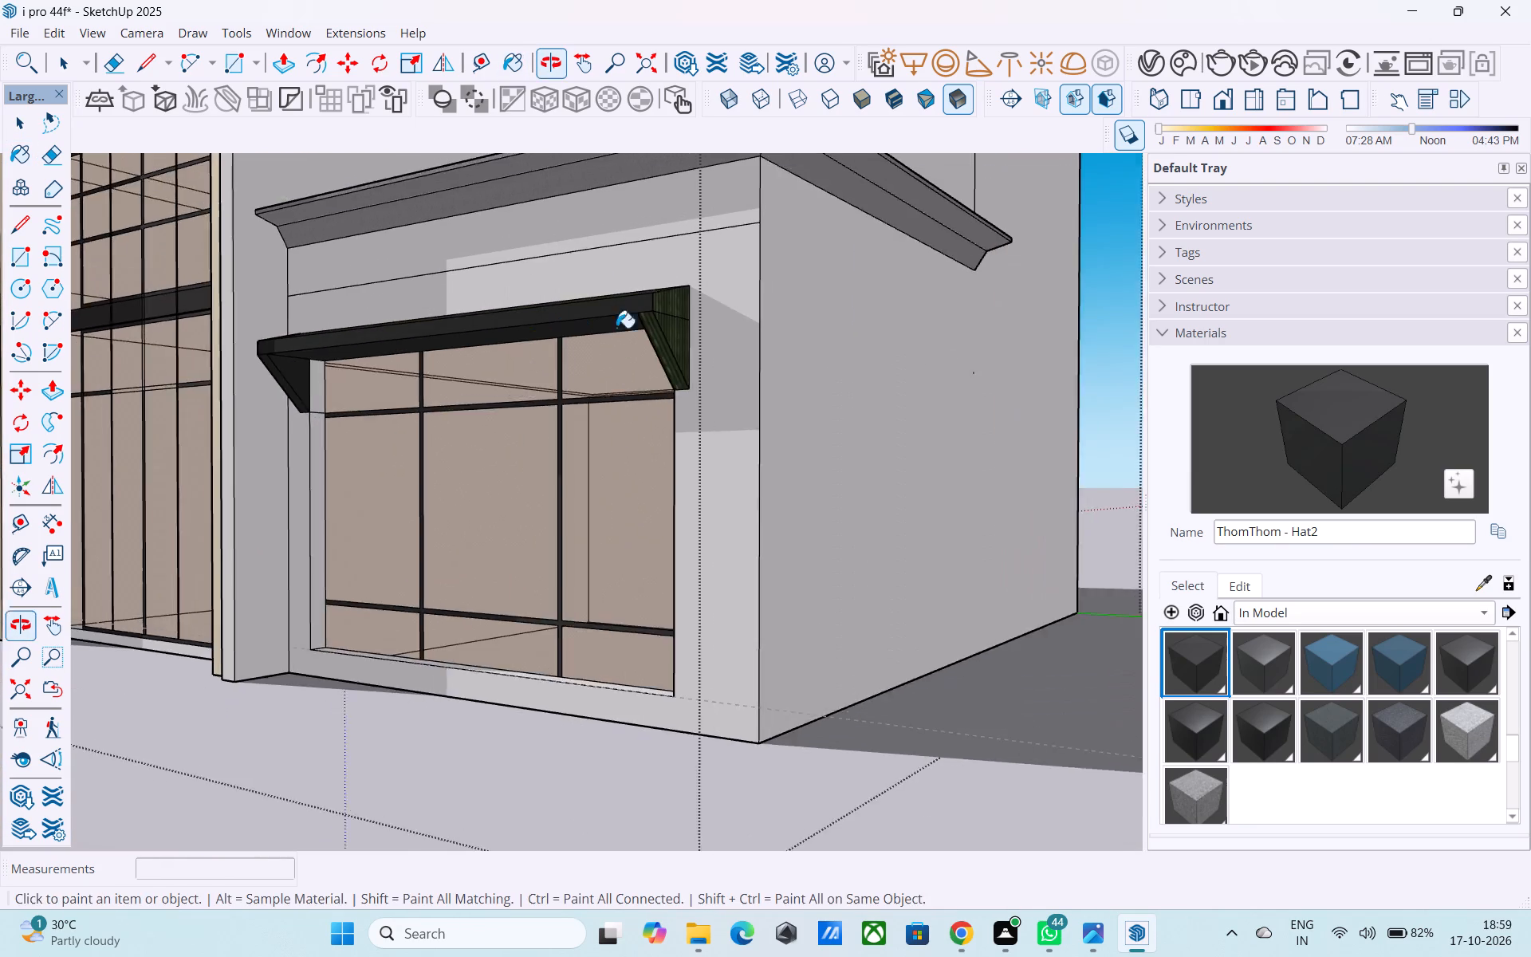
scroll(658, 319, up, 7)
click(669, 326)
click(649, 344)
click(673, 287)
middle_drag(638, 311, 1162, 276)
click(605, 348)
Paint the top face and tower-side end of the right ground-floor window canopy with ThomThom - Hat2.
scroll(860, 380, down, 8)
middle_drag(813, 427, 784, 553)
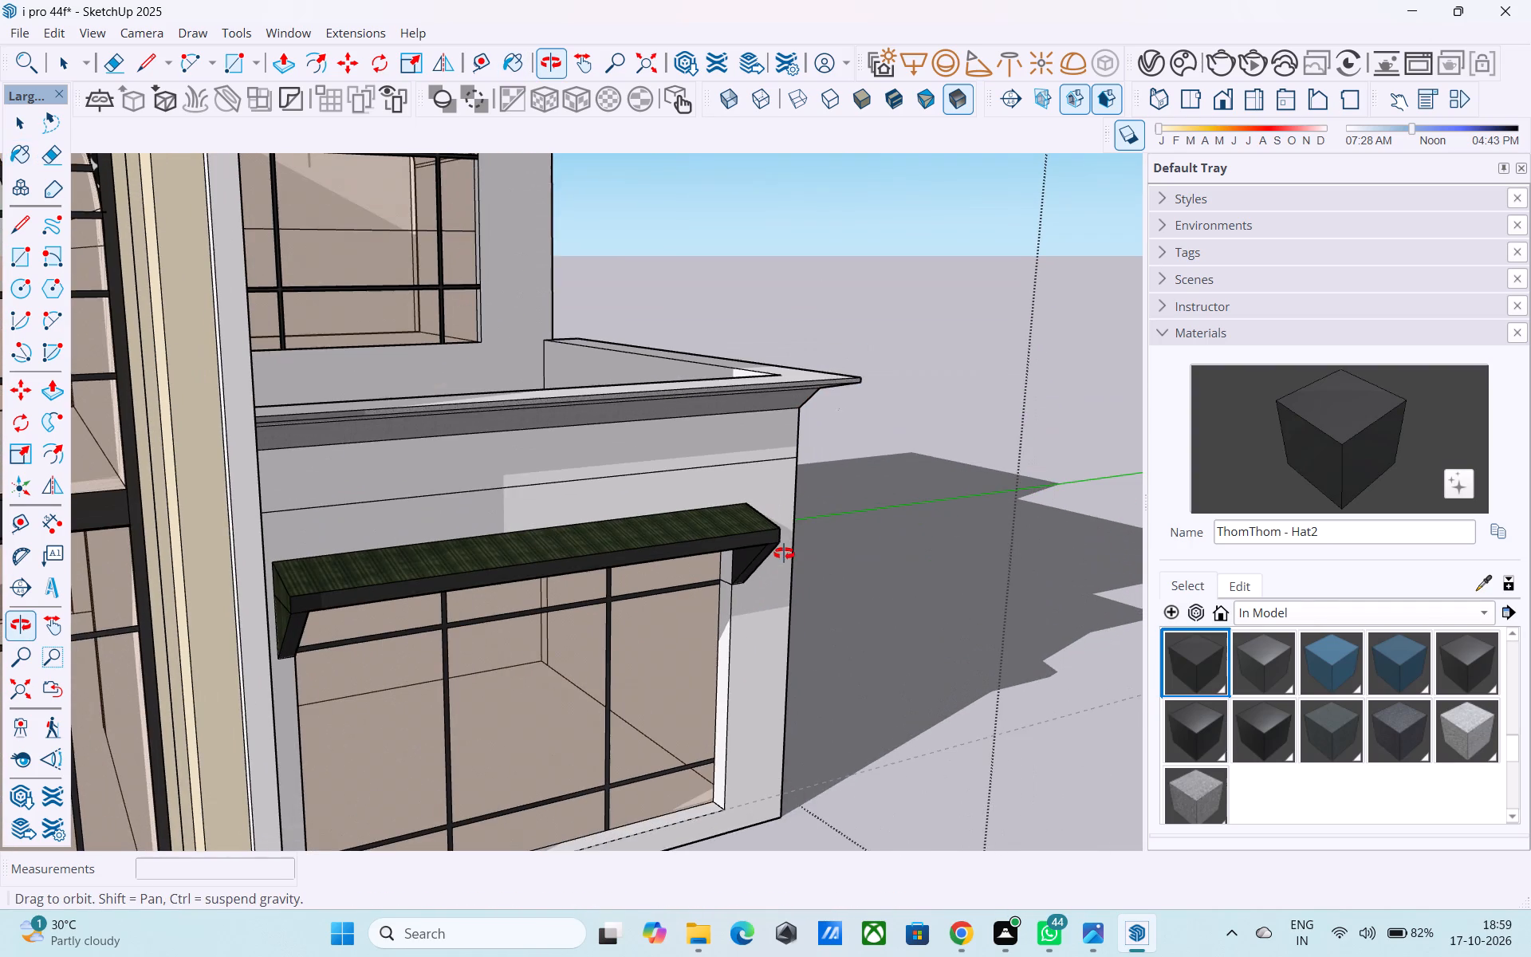
middle_drag(784, 553, 784, 554)
click(400, 567)
scroll(408, 566, down, 2)
middle_drag(405, 568, 442, 558)
scroll(387, 587, up, 11)
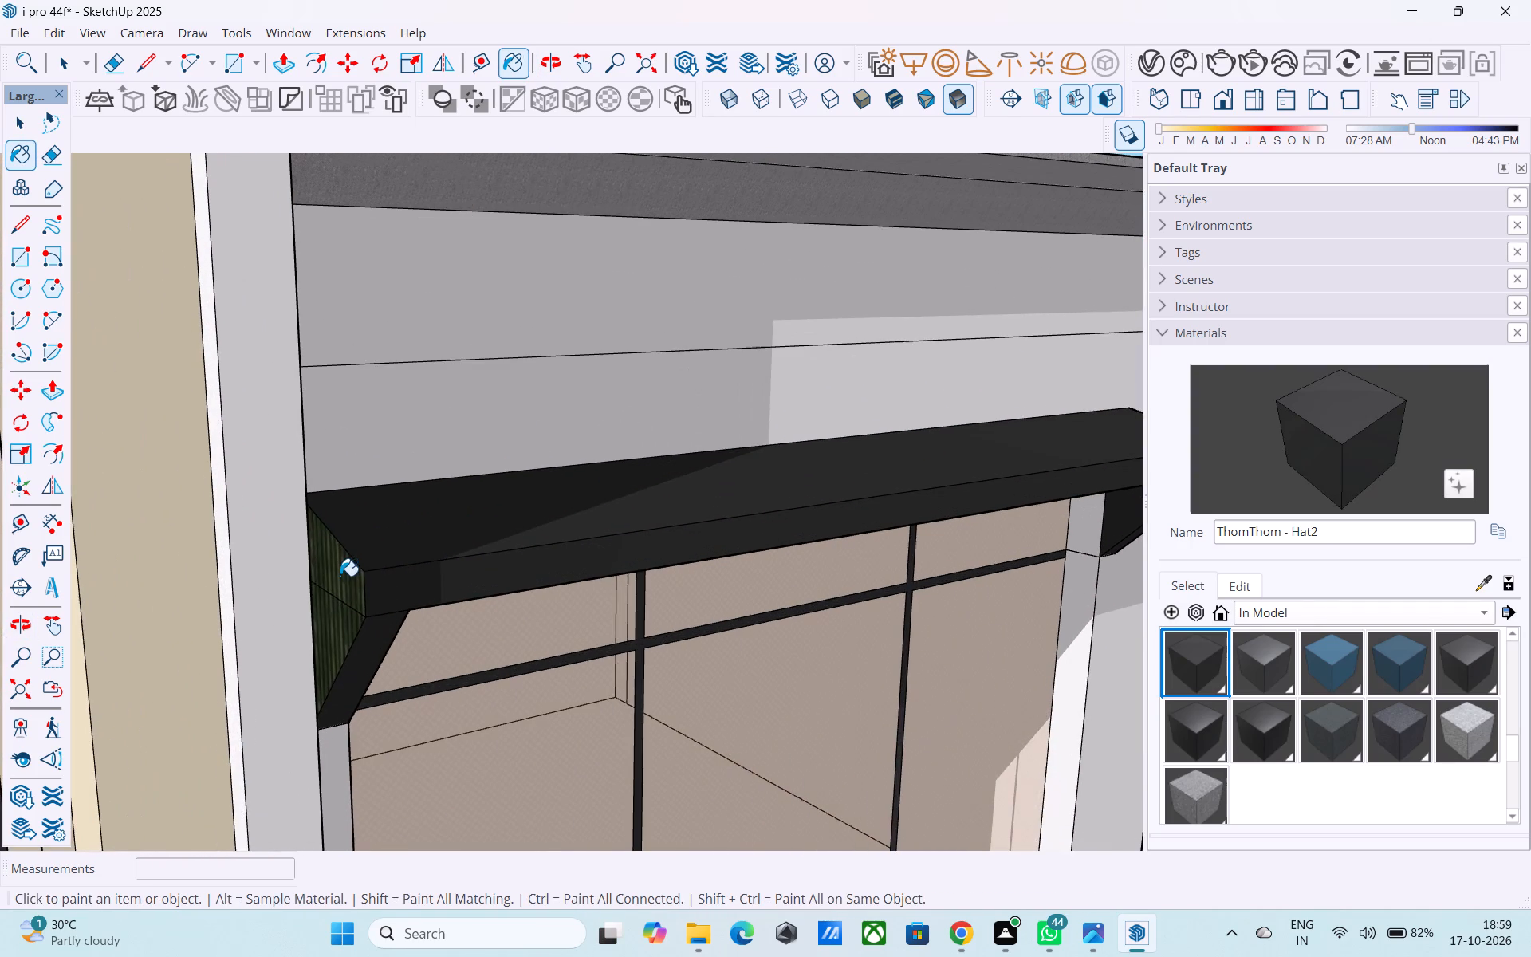
click(340, 576)
click(337, 603)
Examine the painted window canopies and the facade from the front and sides.
scroll(340, 601, down, 10)
middle_drag(834, 517, 452, 541)
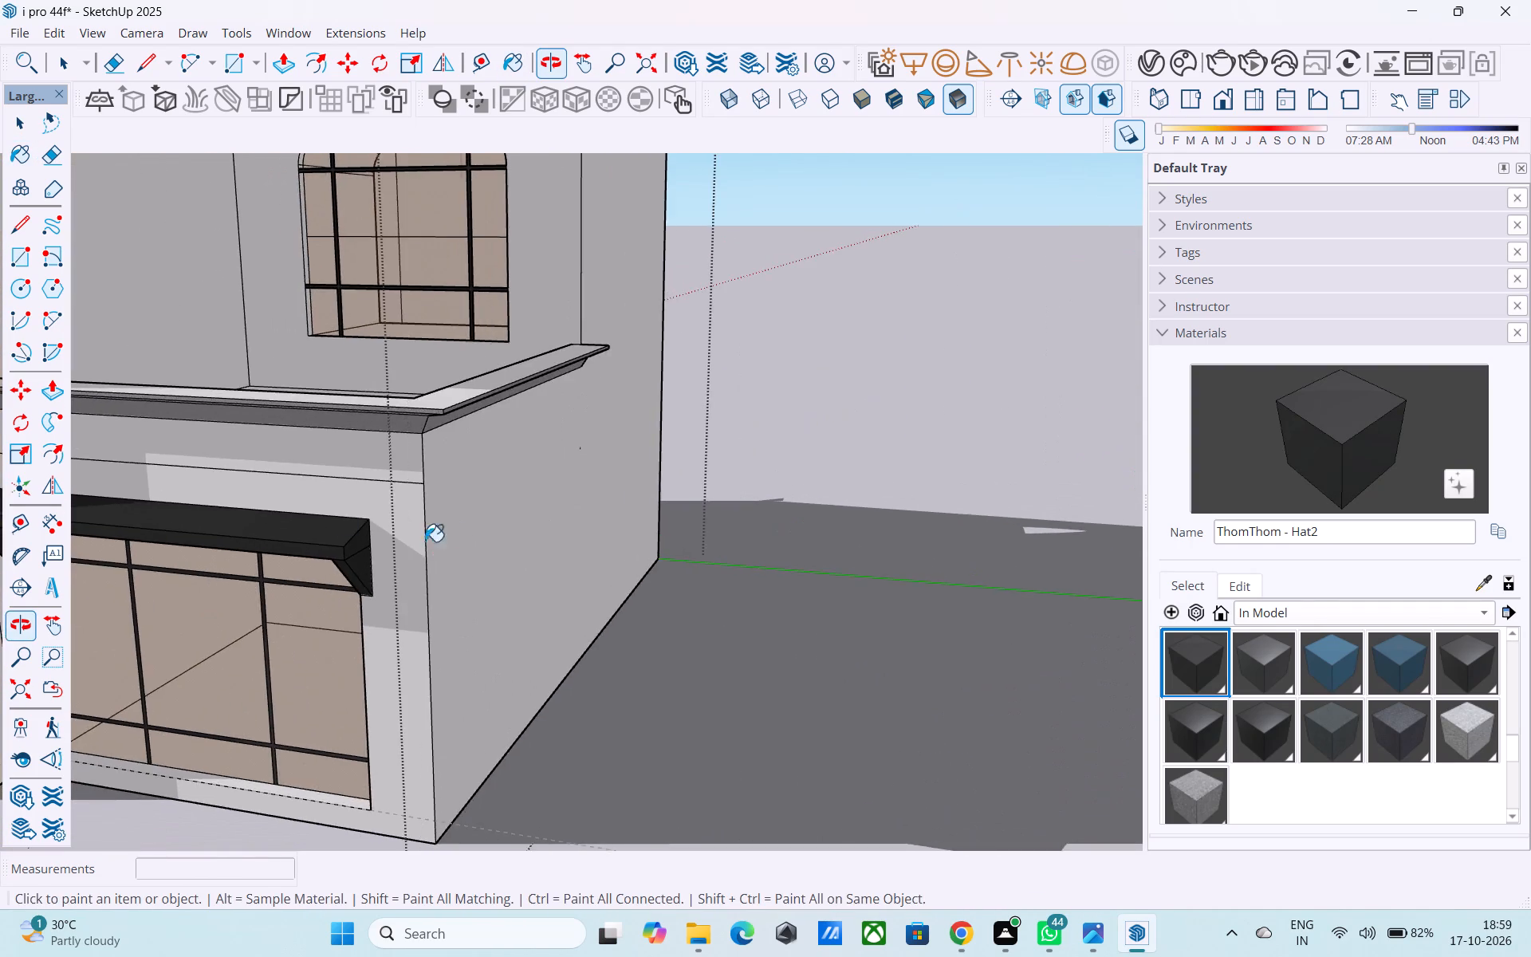
scroll(338, 534, down, 12)
middle_drag(380, 465, 518, 439)
scroll(481, 389, down, 3)
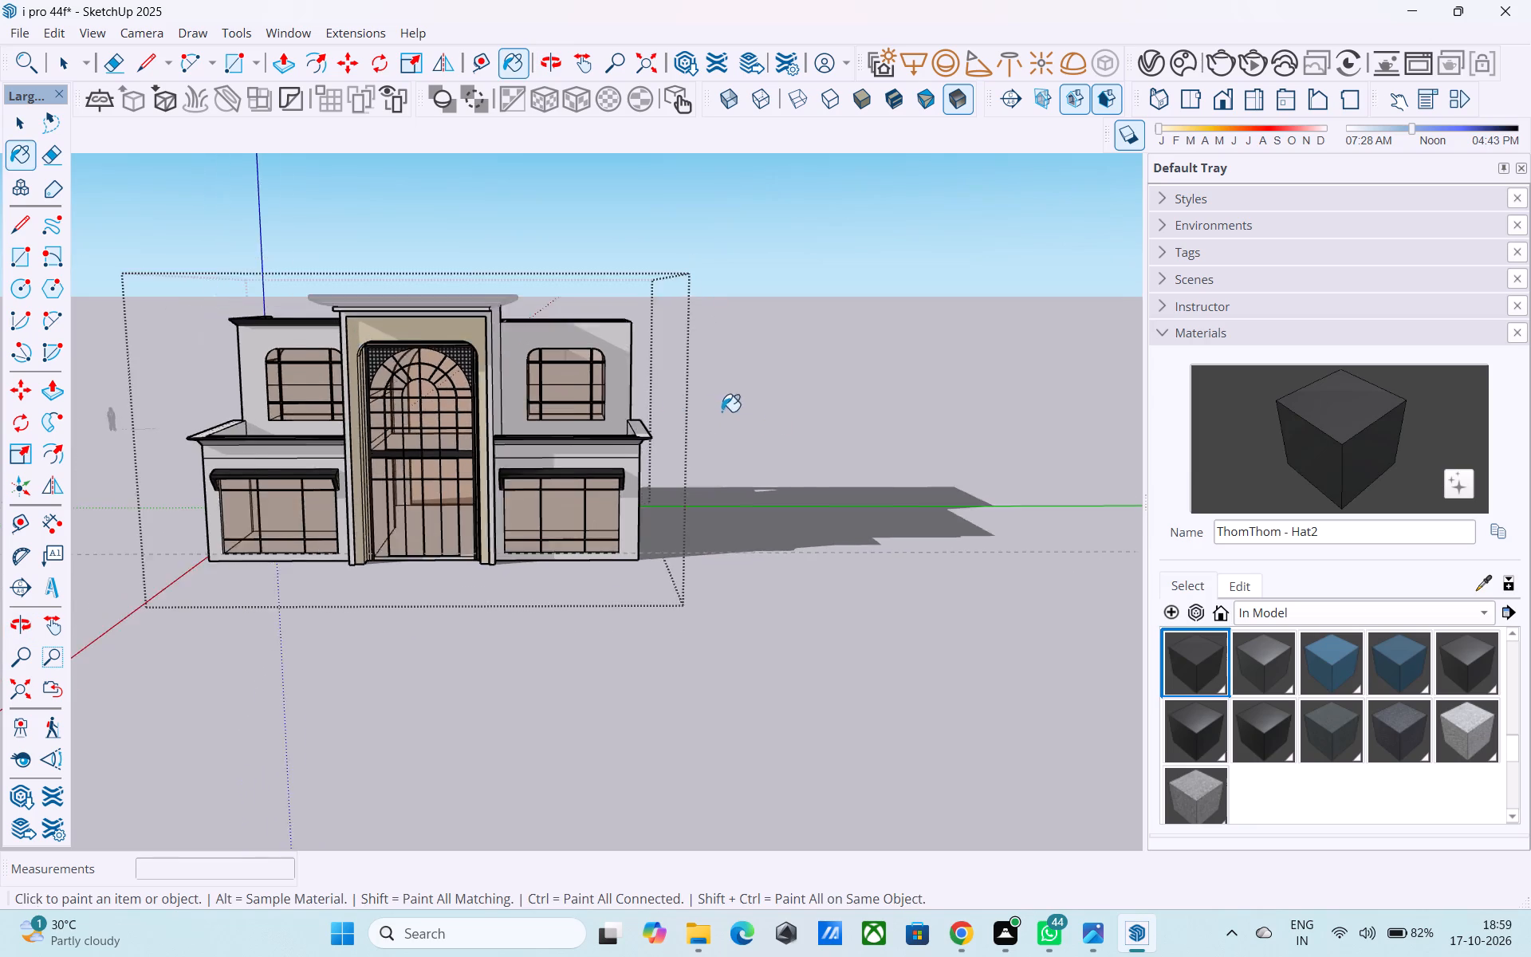
middle_drag(733, 415, 989, 400)
scroll(1013, 400, down, 4)
scroll(458, 403, up, 11)
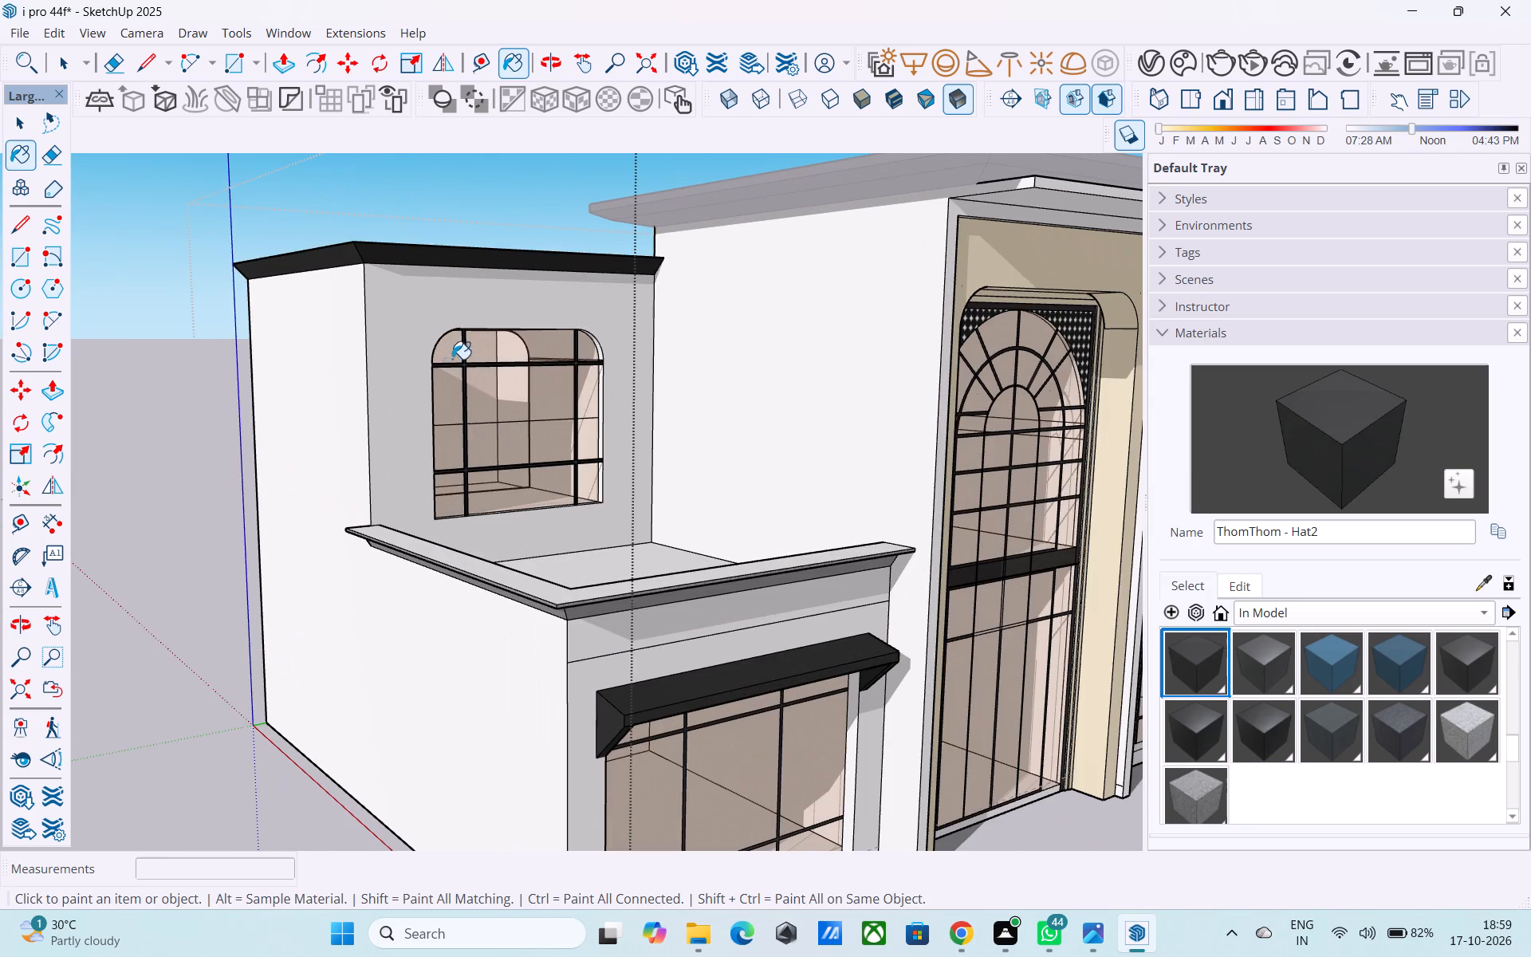
middle_drag(573, 360, 388, 414)
scroll(373, 415, down, 5)
Paint the front and left-side faces of the central tower's roof cornice with ThomThom - Hat2.
key(space)
click(451, 226)
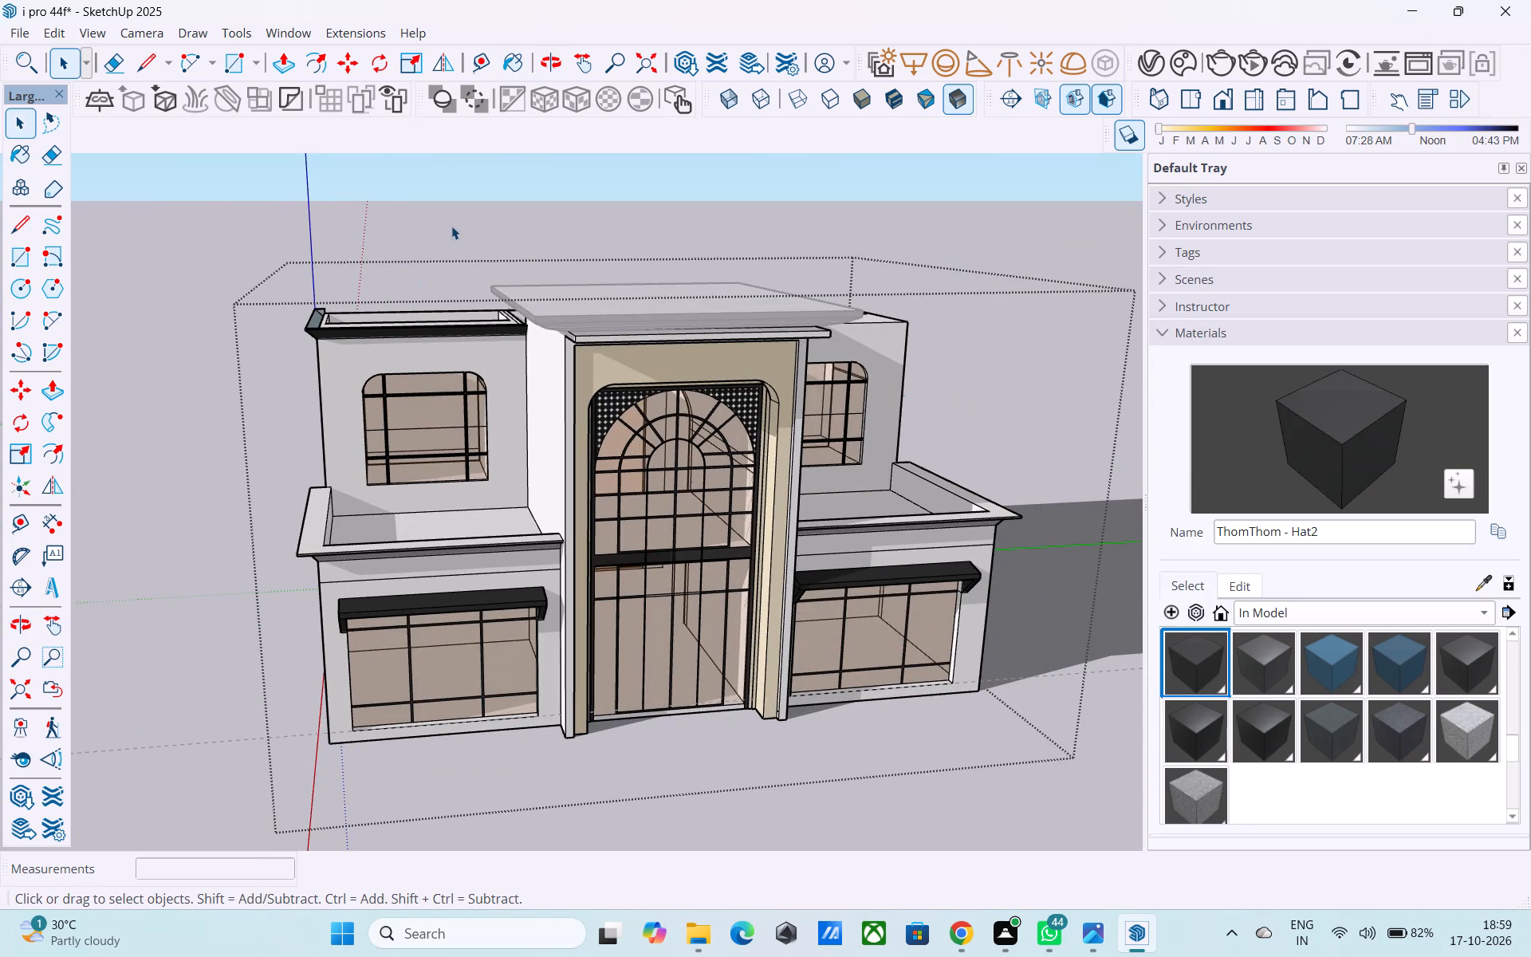
middle_drag(621, 364, 595, 286)
scroll(588, 297, up, 12)
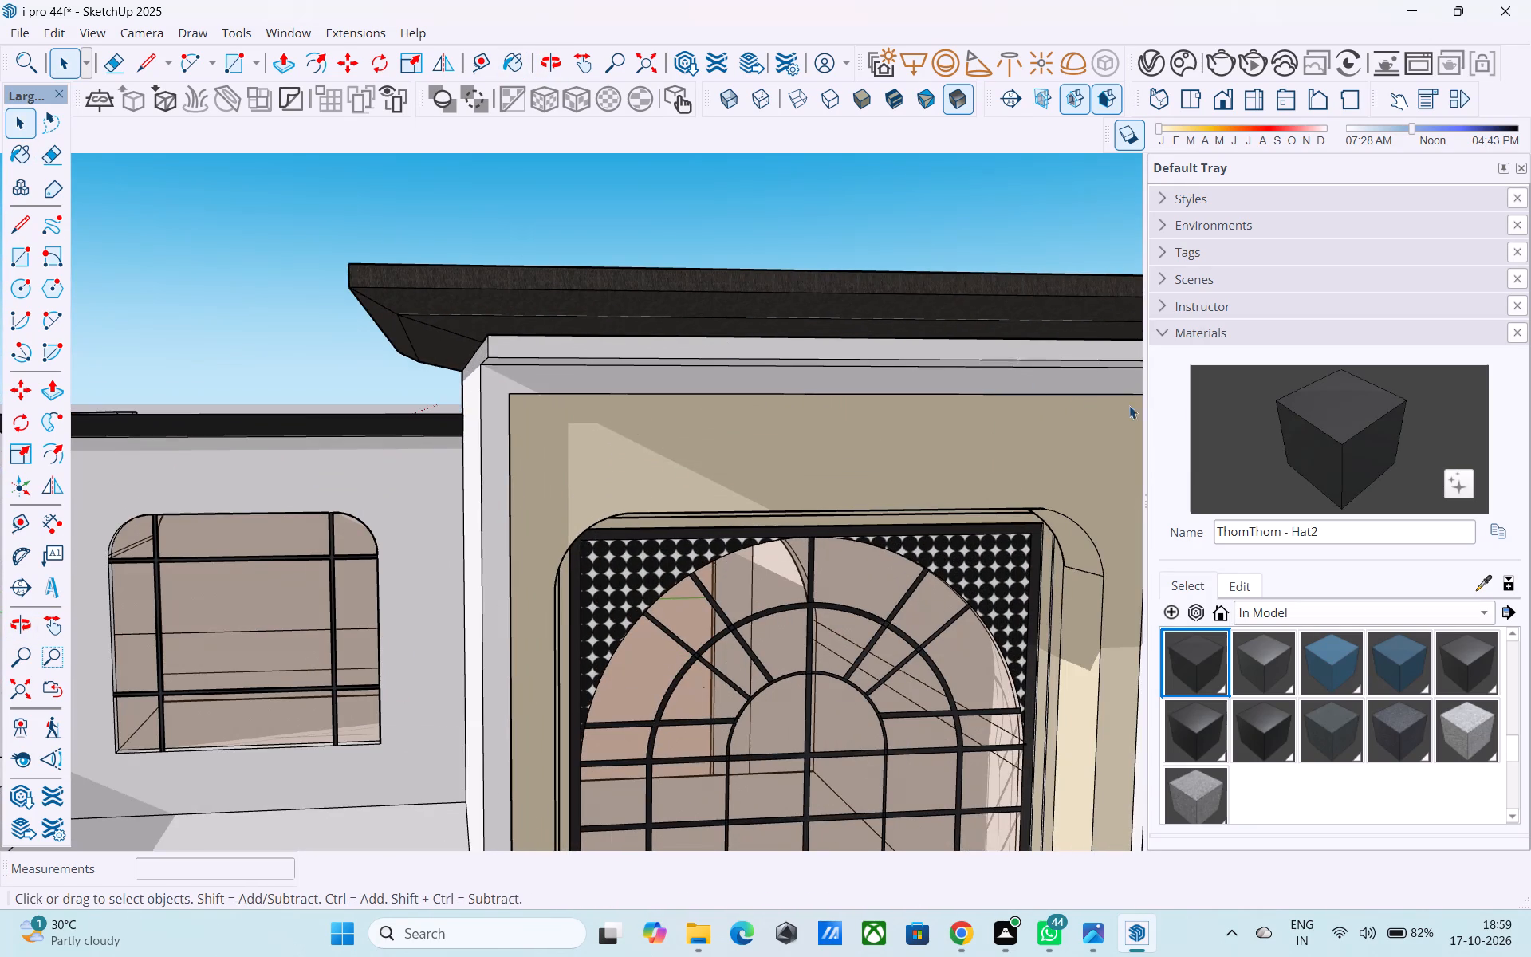
click(1344, 424)
scroll(577, 350, up, 3)
click(531, 290)
click(501, 262)
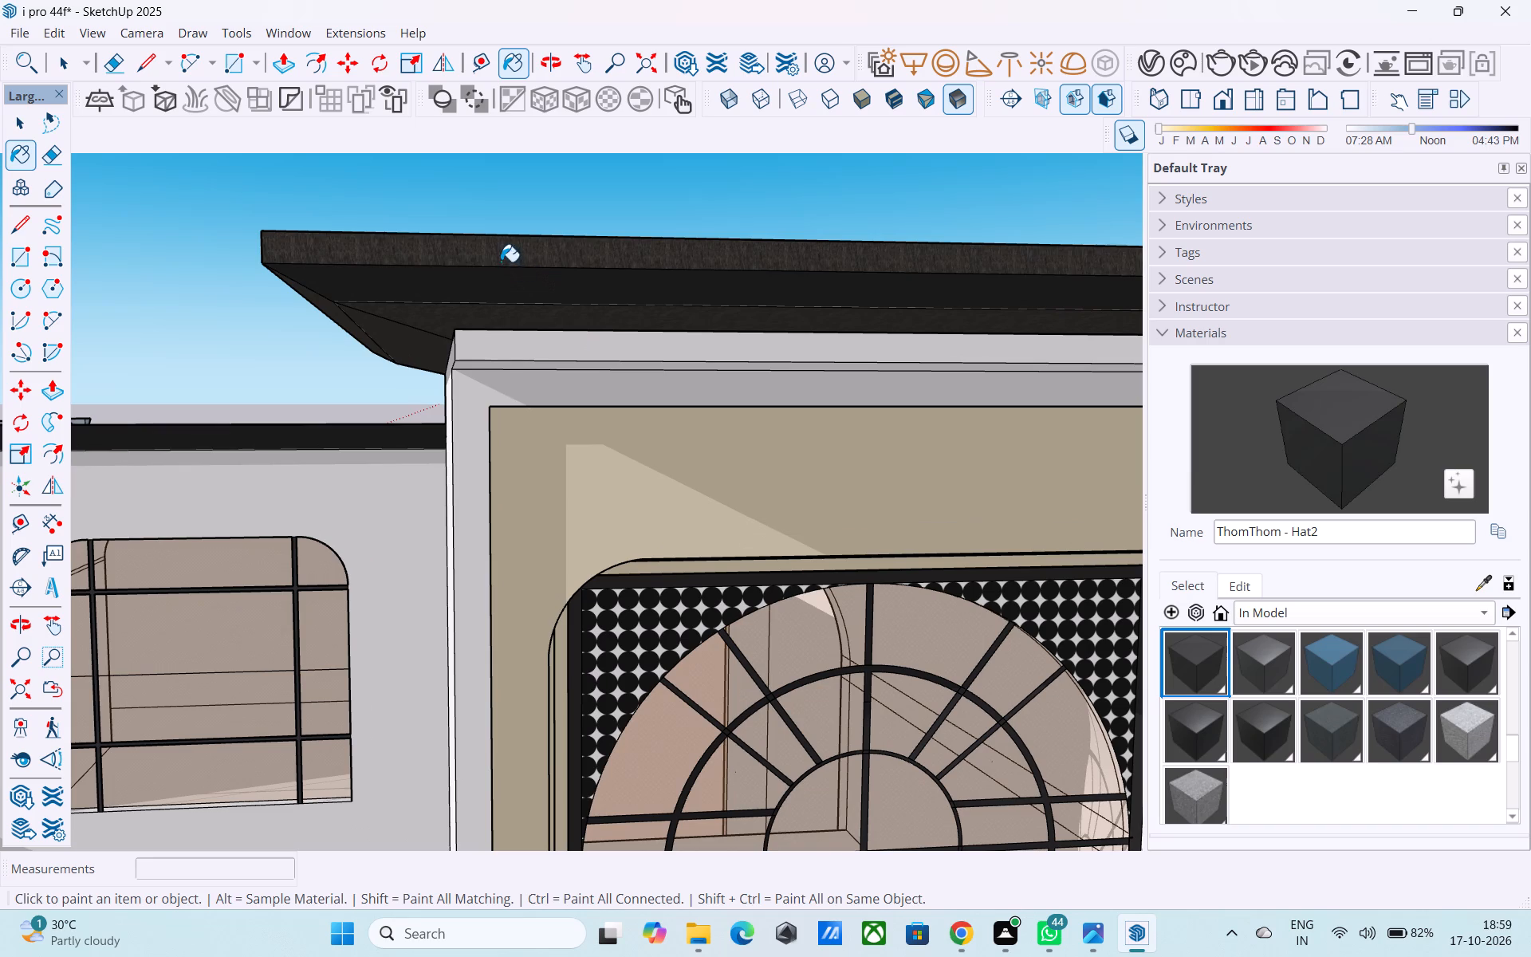
click(501, 311)
middle_drag(507, 317, 655, 286)
click(360, 333)
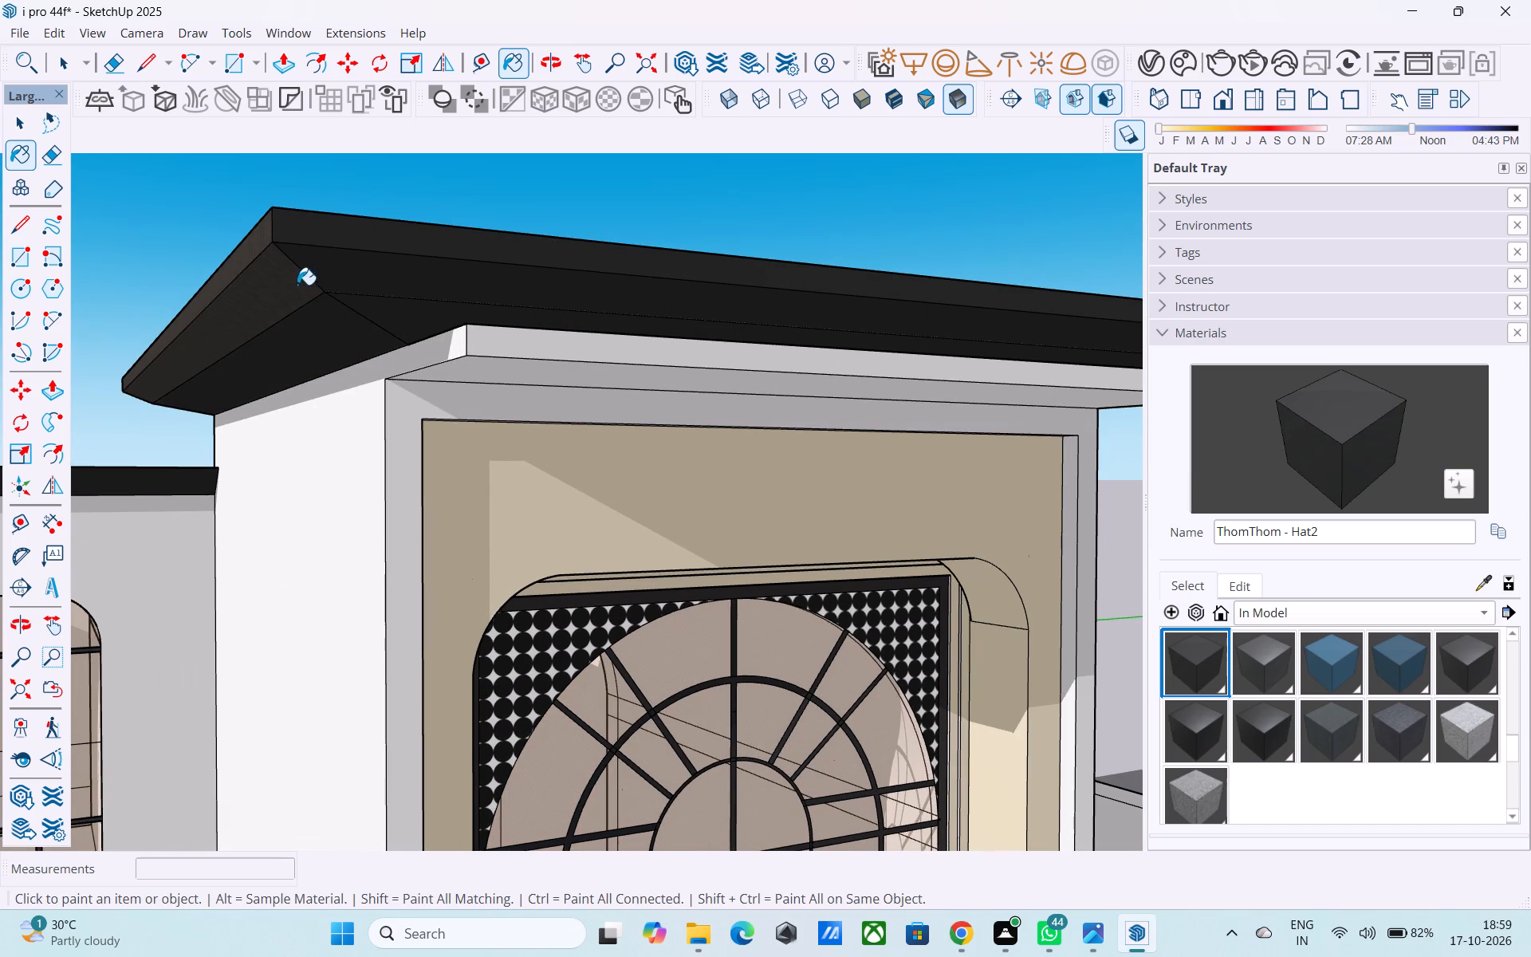
click(297, 285)
click(250, 248)
Paint the right-side faces of the central tower's roof cornice with ThomThom - Hat2.
scroll(203, 282, down, 3)
middle_drag(557, 380, 89, 439)
scroll(419, 358, up, 5)
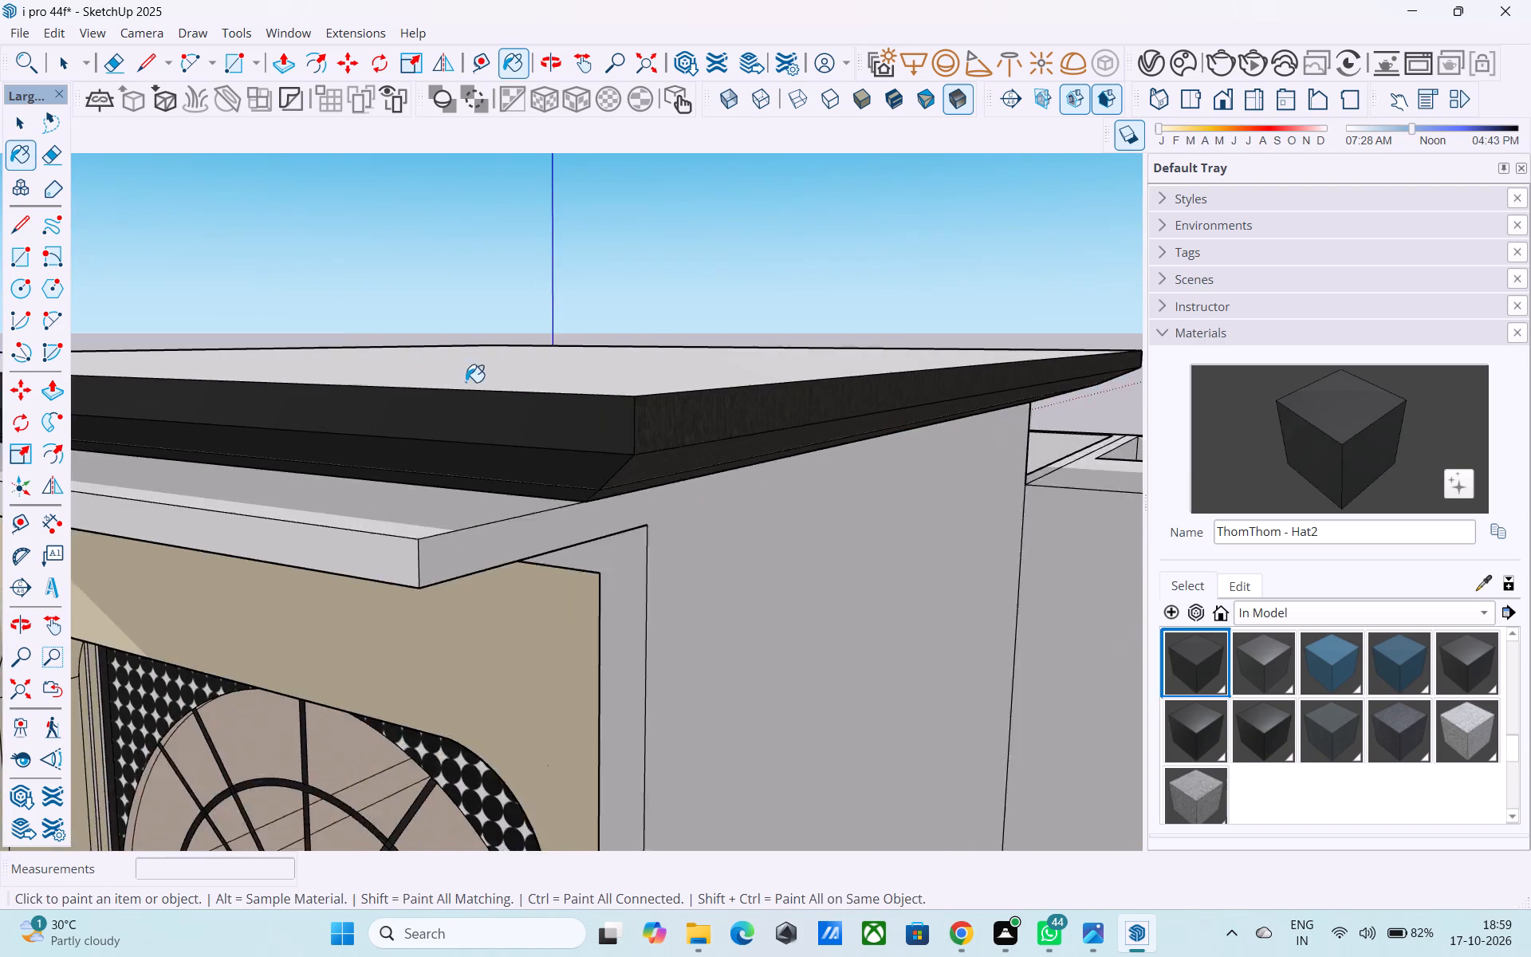
scroll(466, 382, up, 2)
middle_drag(593, 451, 572, 420)
click(692, 419)
drag(717, 486, 709, 481)
click(680, 516)
scroll(655, 509, down, 3)
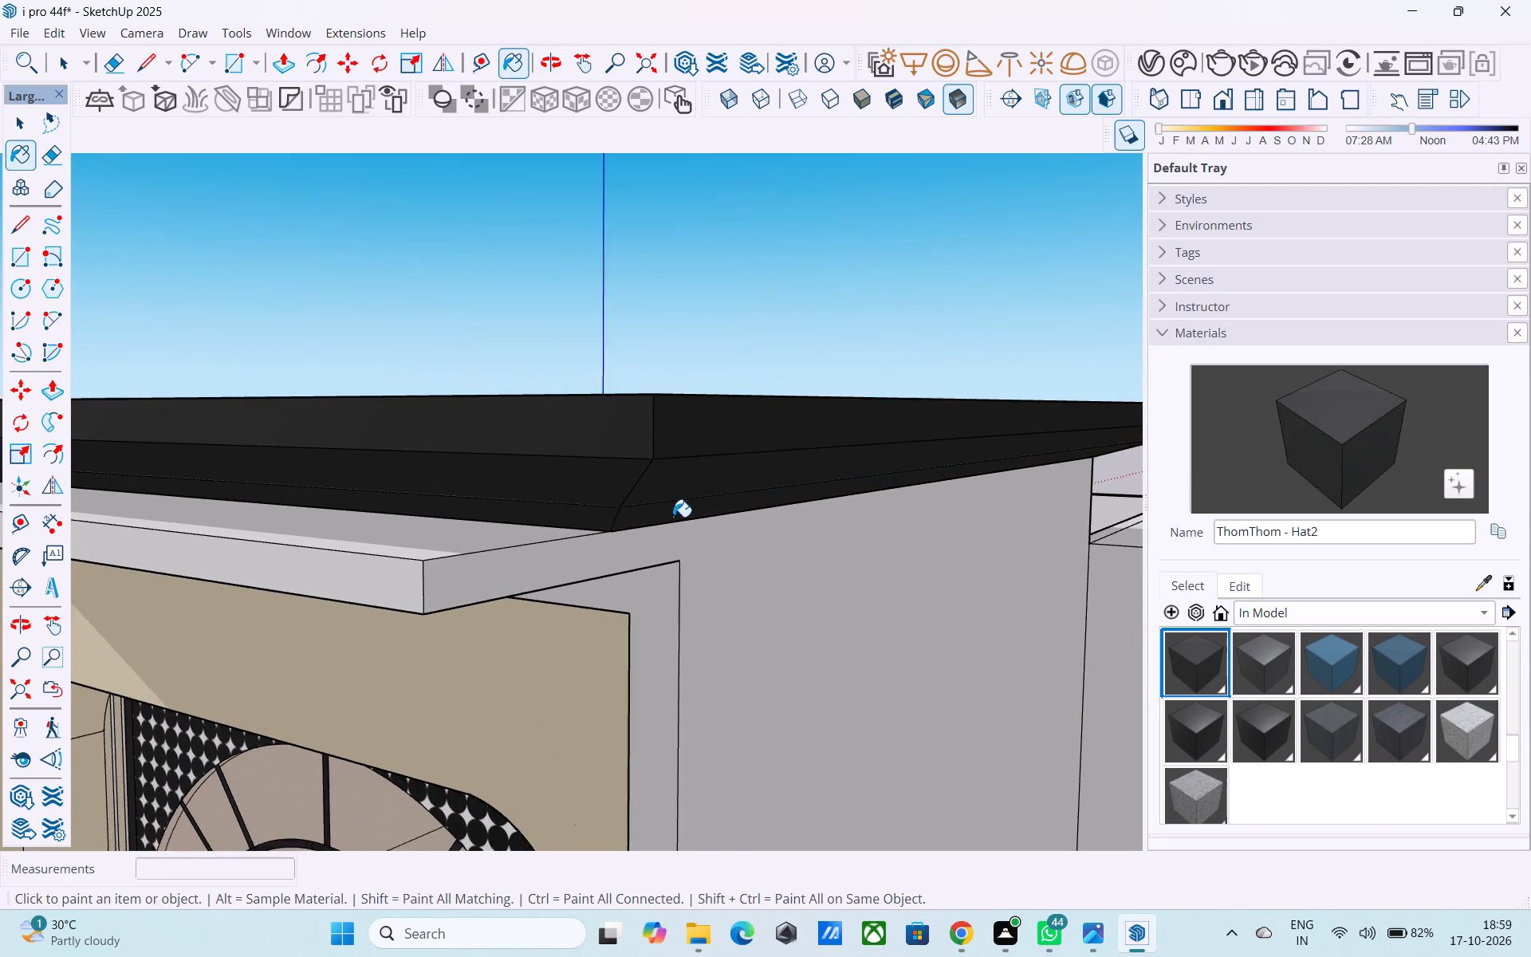
Examine the painted tower cornice and the facade from both sides and from below.
scroll(673, 517, down, 1)
middle_drag(673, 517, 497, 320)
scroll(494, 336, down, 9)
middle_drag(697, 472, 283, 550)
middle_drag(613, 469, 1017, 620)
shift+middle_drag(915, 587, 1080, 527)
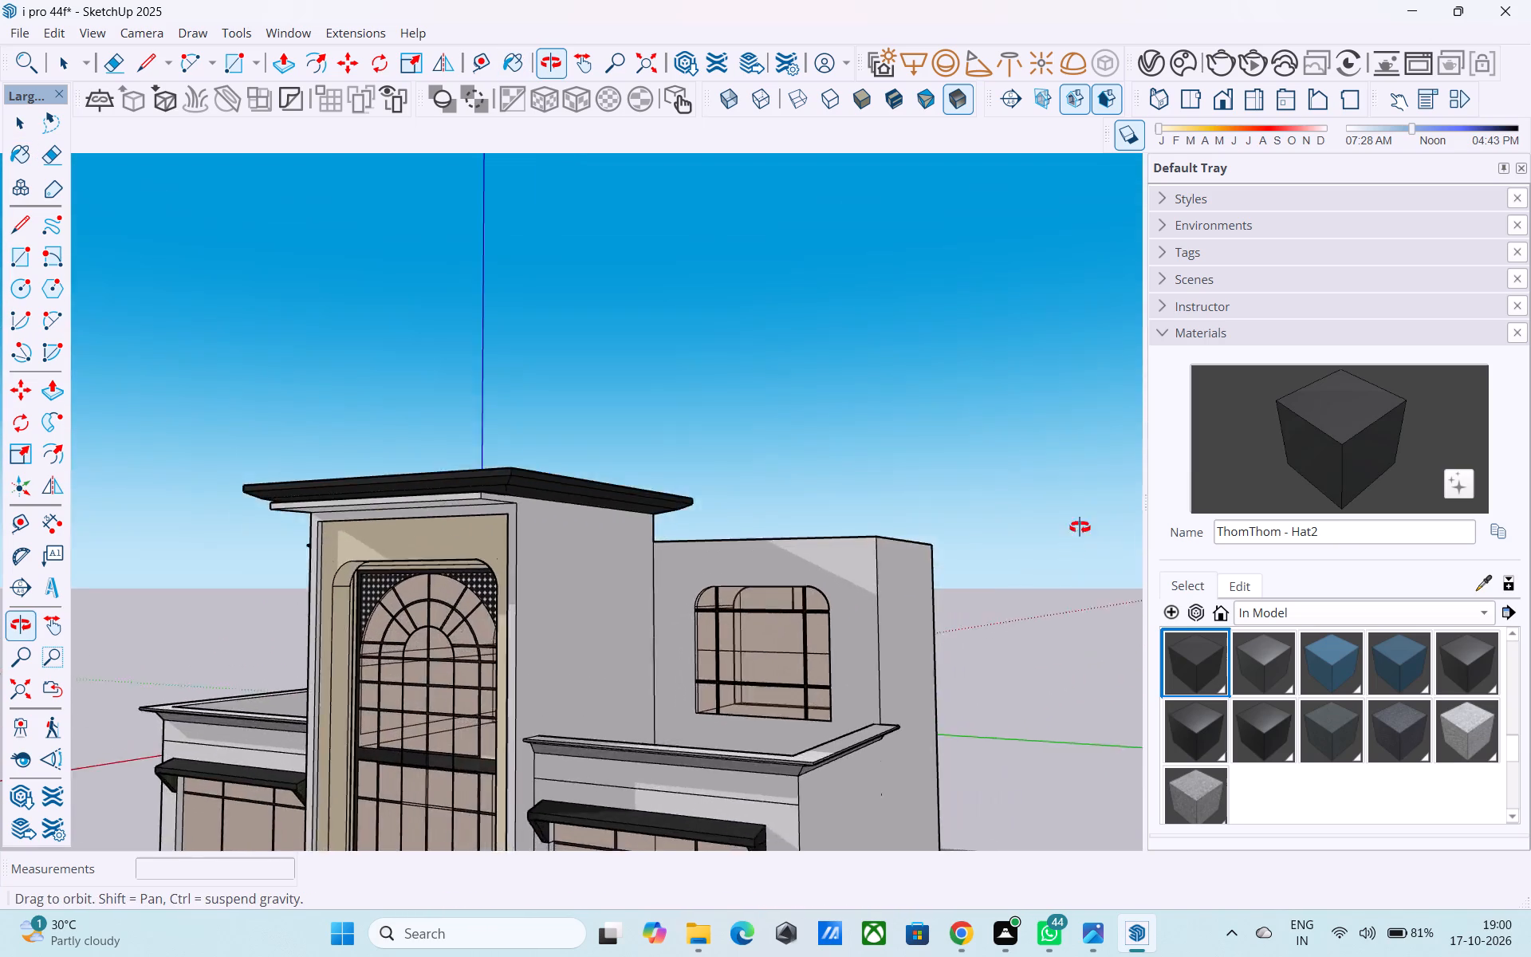
shift+middle_drag(1080, 527, 1216, 507)
middle_drag(872, 538, 970, 582)
scroll(724, 595, up, 6)
middle_drag(718, 596, 843, 554)
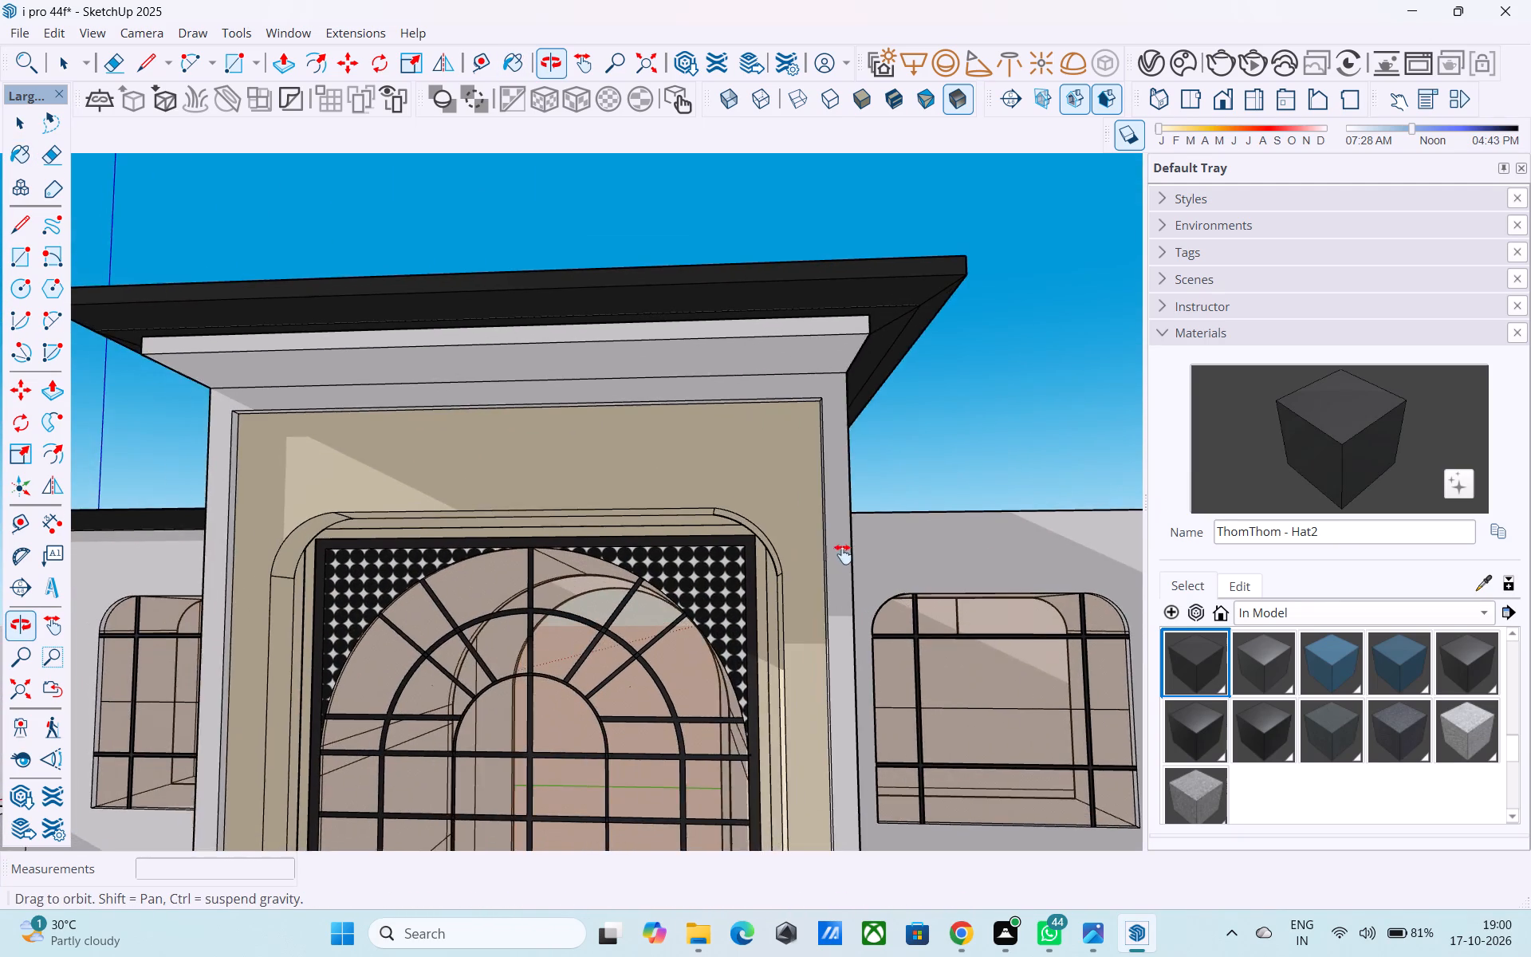
middle_drag(843, 554, 868, 555)
scroll(903, 550, down, 3)
Copy the right upper wing's front roof edge 6" down the wall above the window.
middle_drag(906, 551, 423, 608)
middle_drag(789, 617, 628, 606)
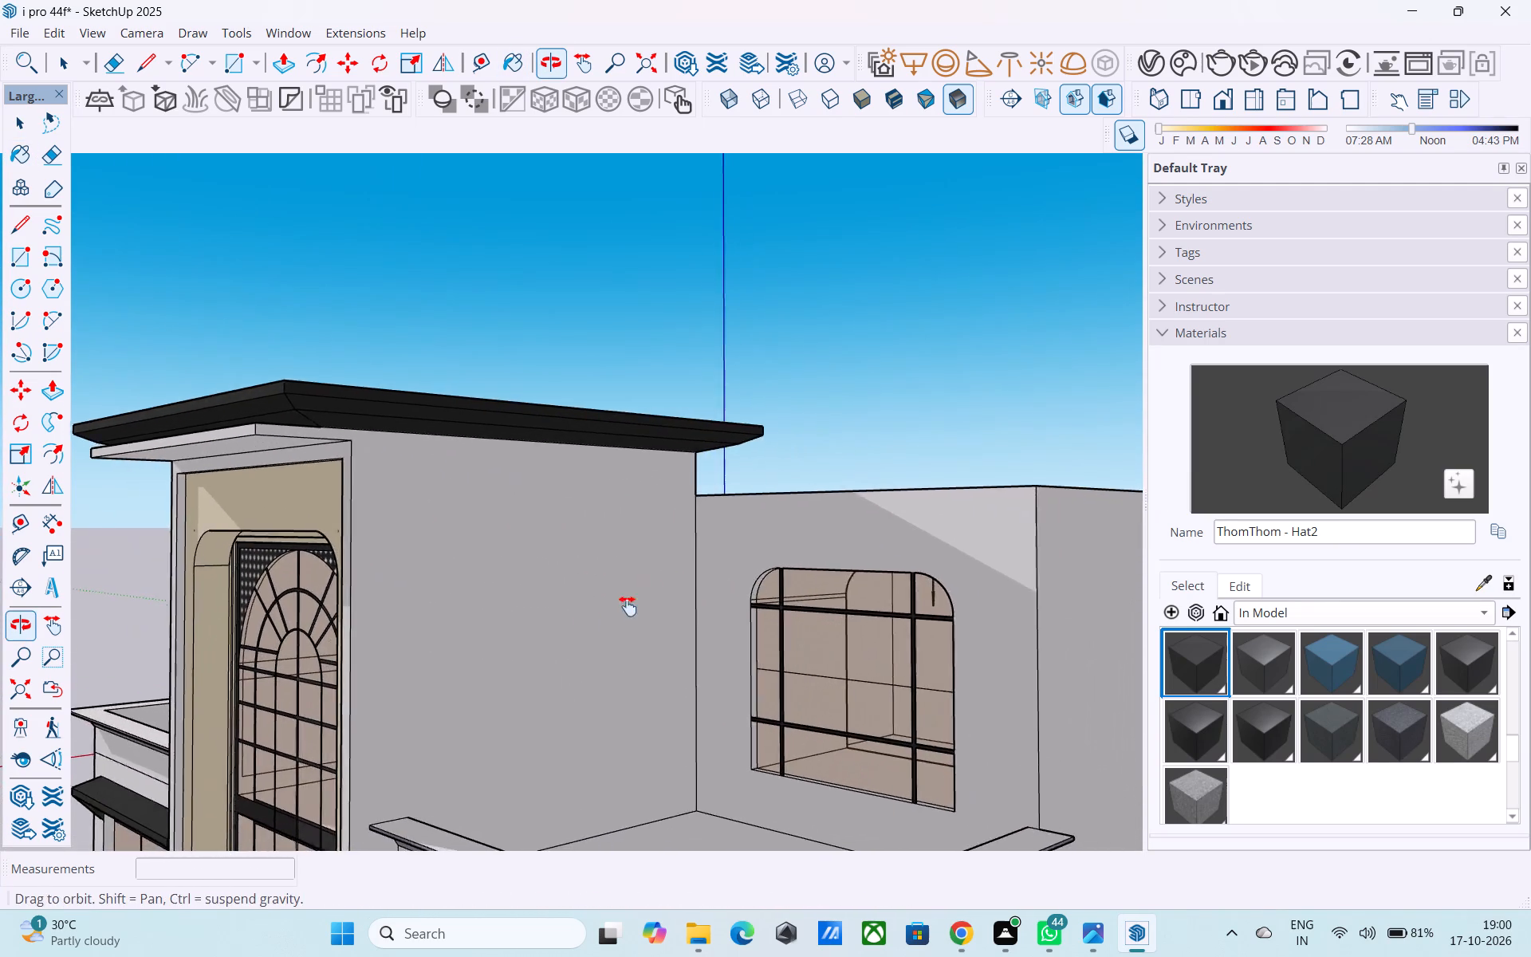
middle_drag(628, 606, 566, 665)
shift+middle_drag(840, 620, 787, 646)
scroll(795, 640, up, 6)
key(space)
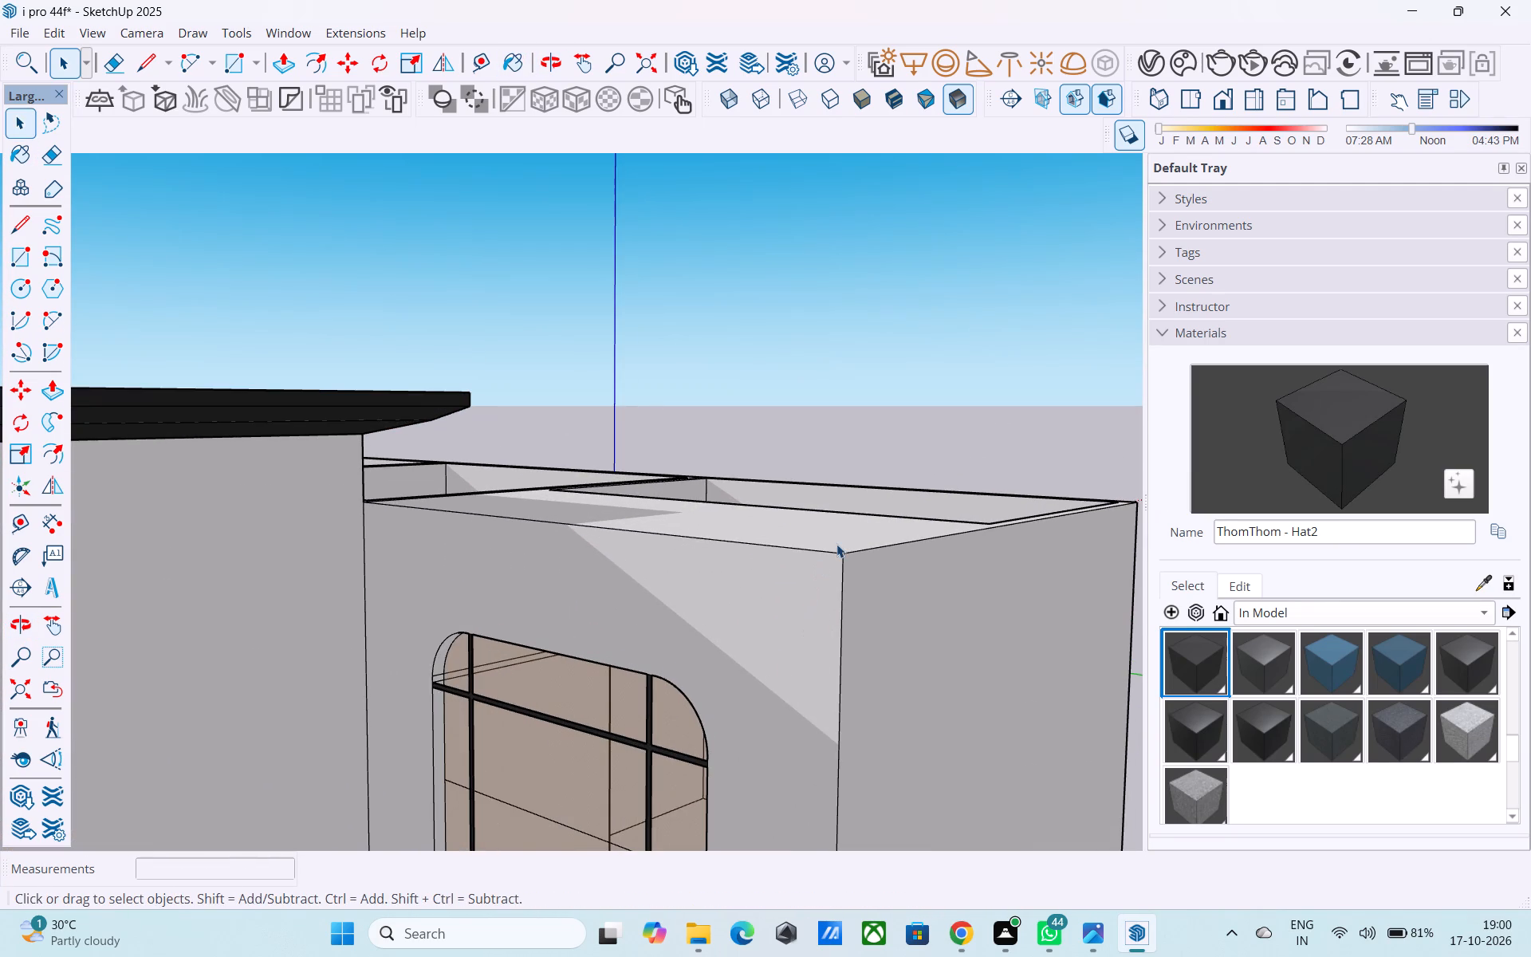
click(837, 554)
double_click(837, 554)
click(835, 552)
click(834, 557)
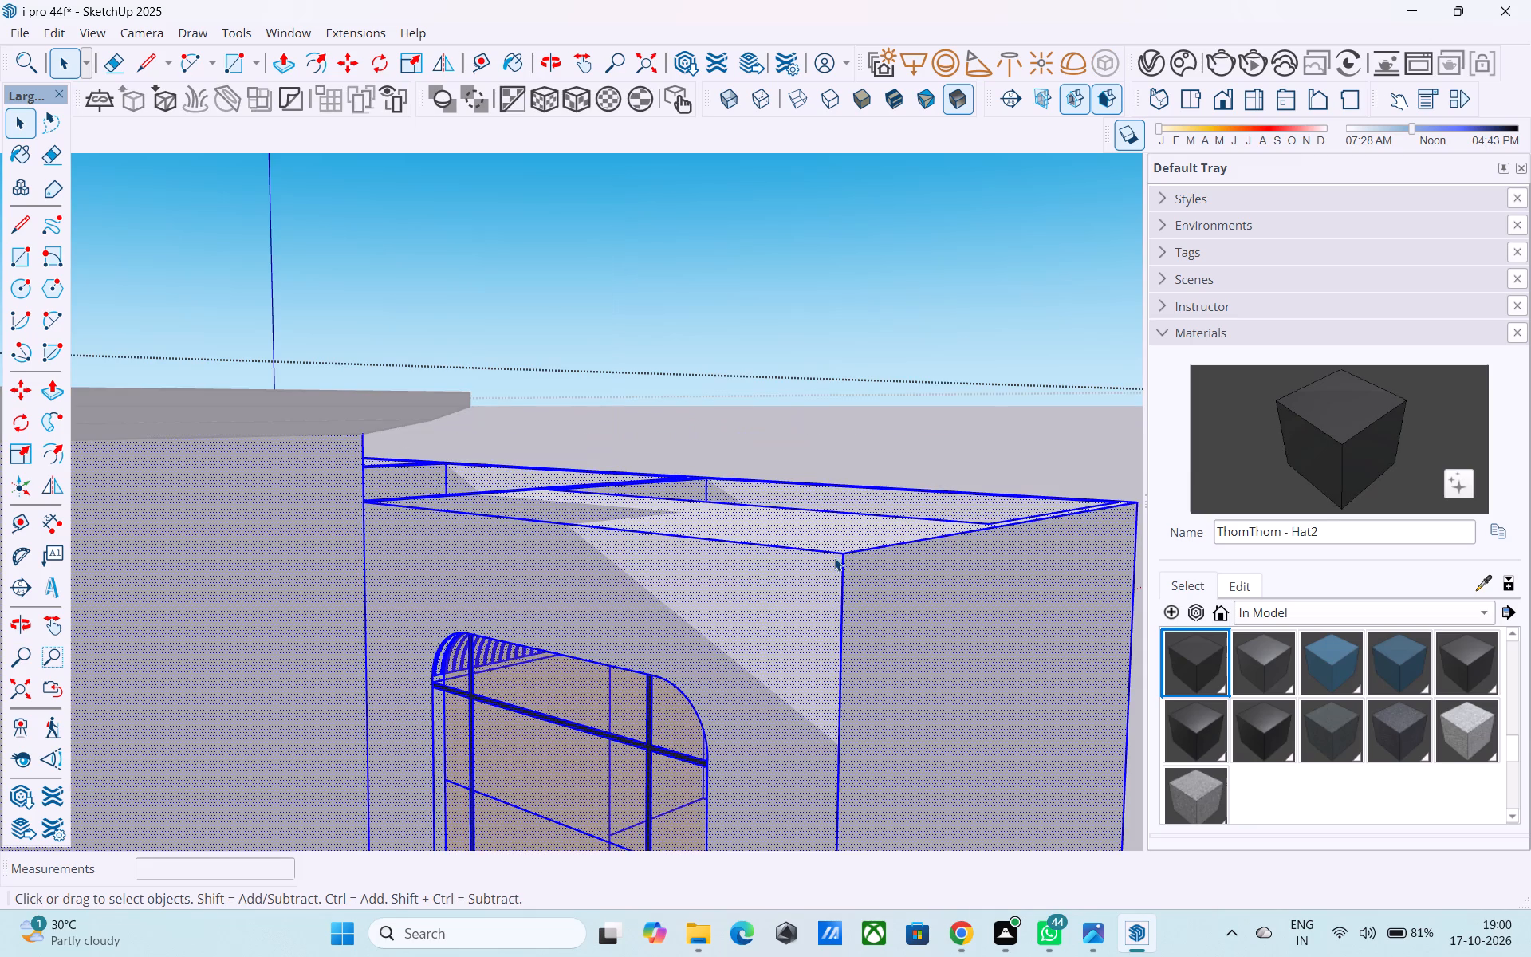
click(834, 553)
key(m)
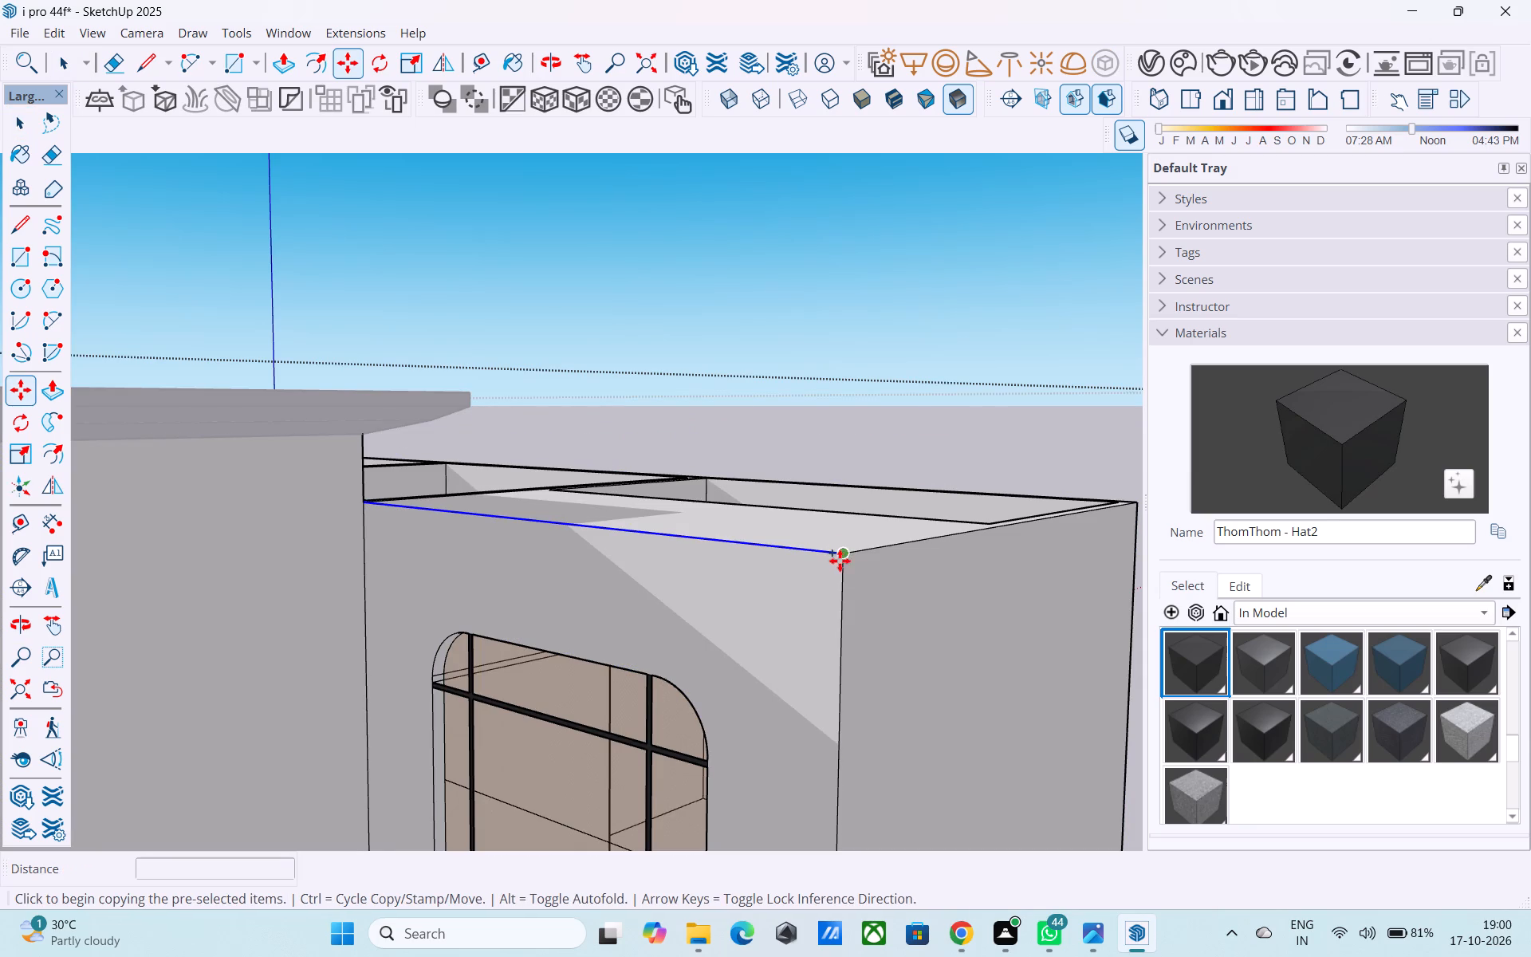
click(840, 553)
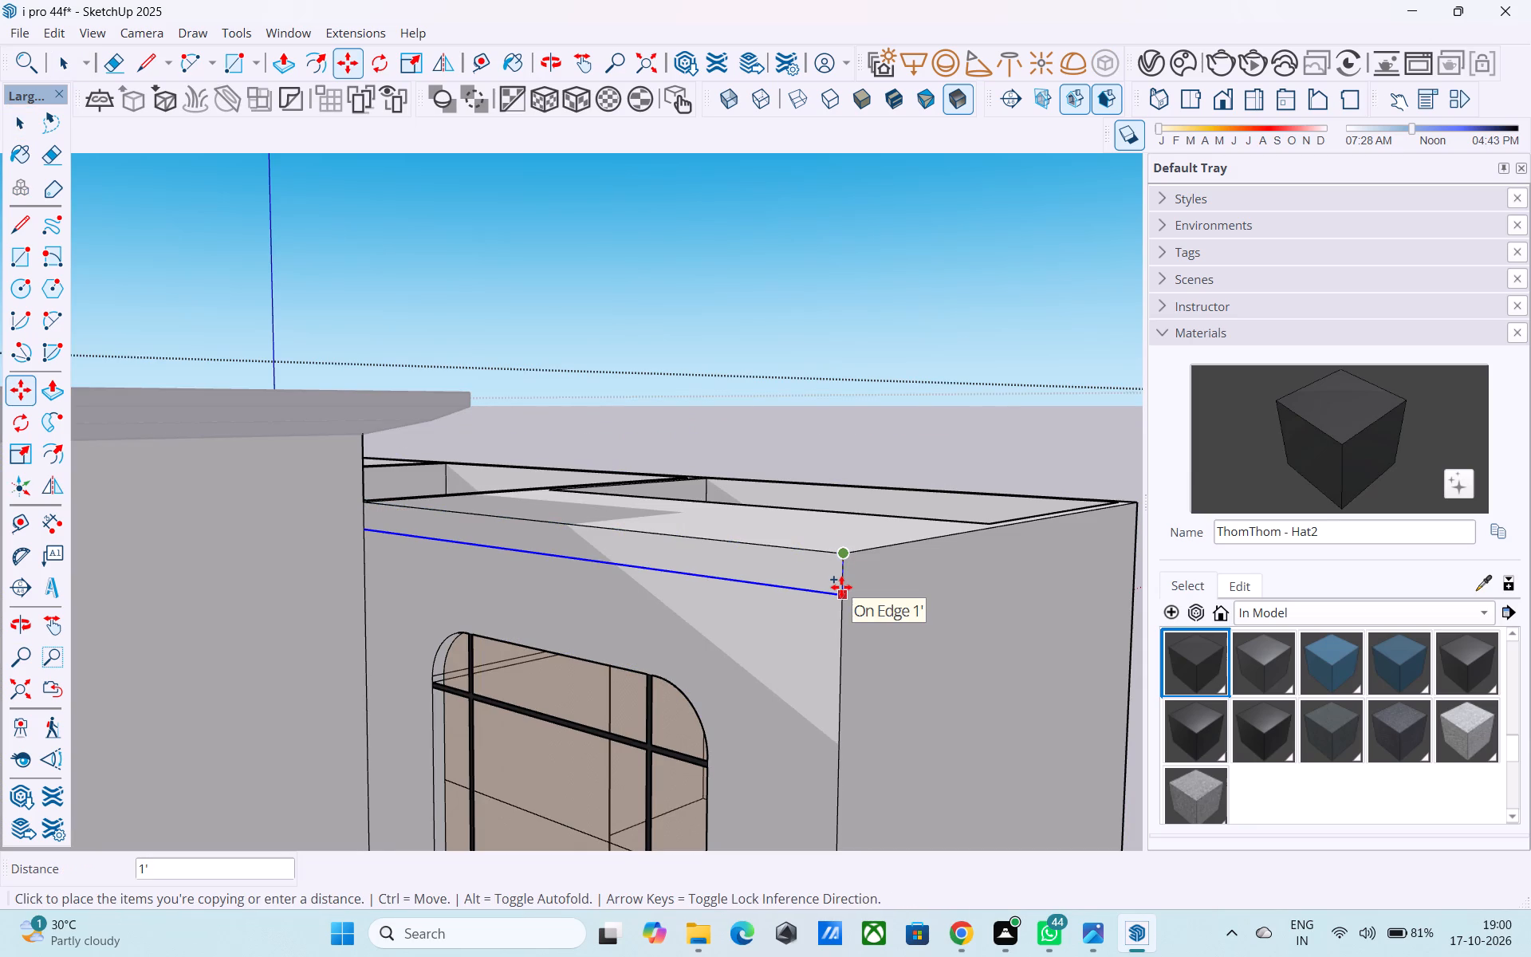
text(6")
key(Return)
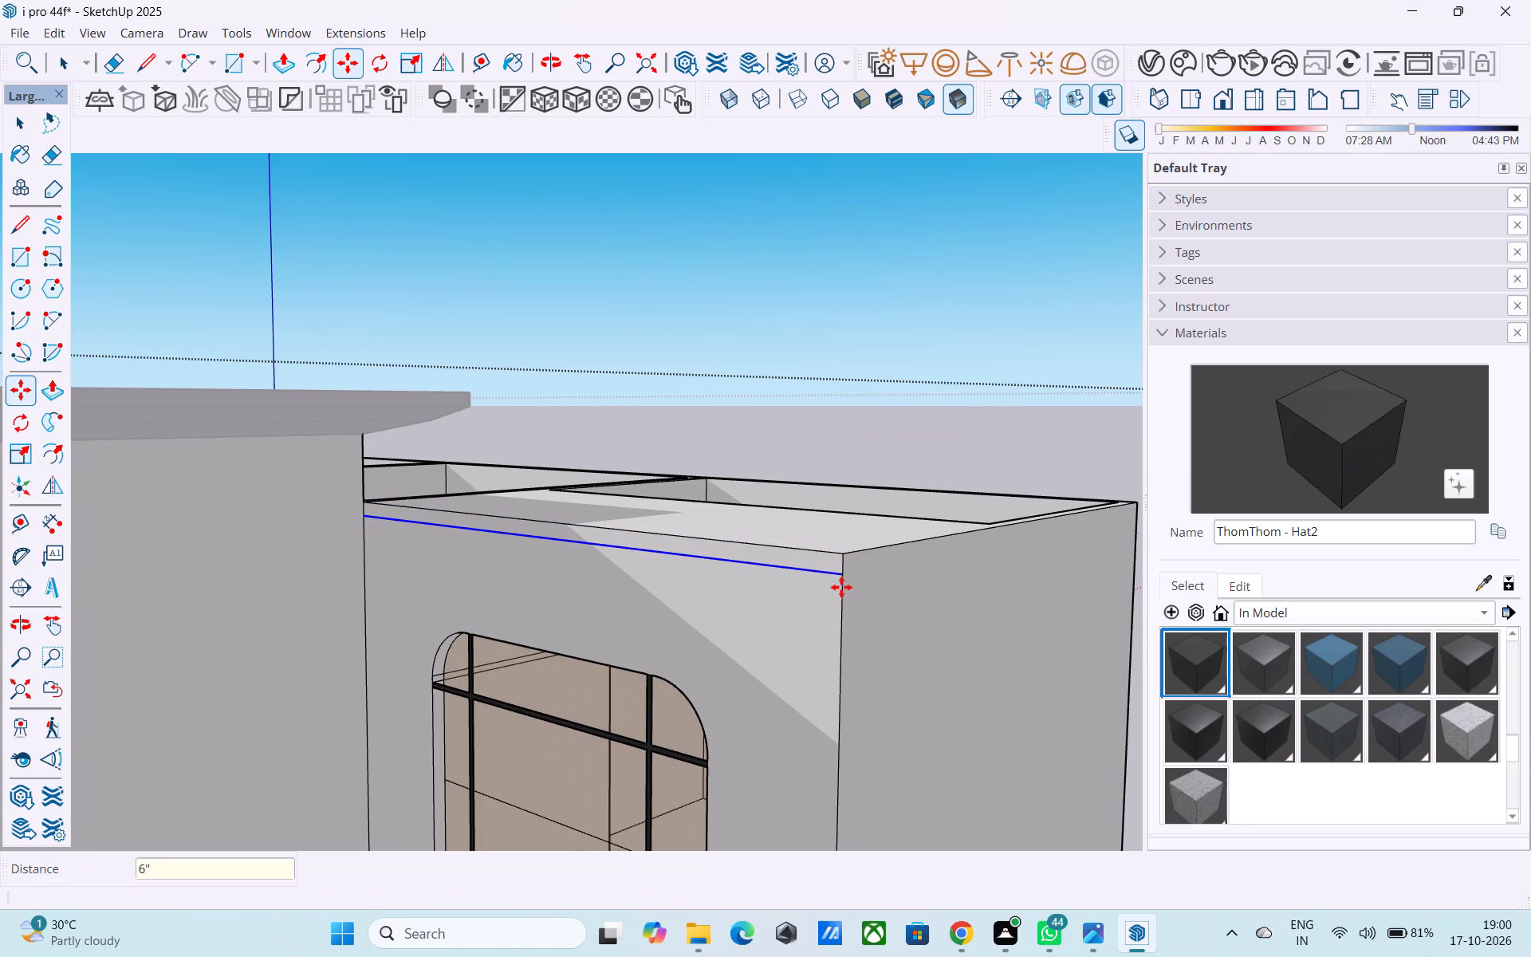
Draw a vertical 6" line upward from the right upper wing's top front corner.
key(space)
key(l)
click(839, 557)
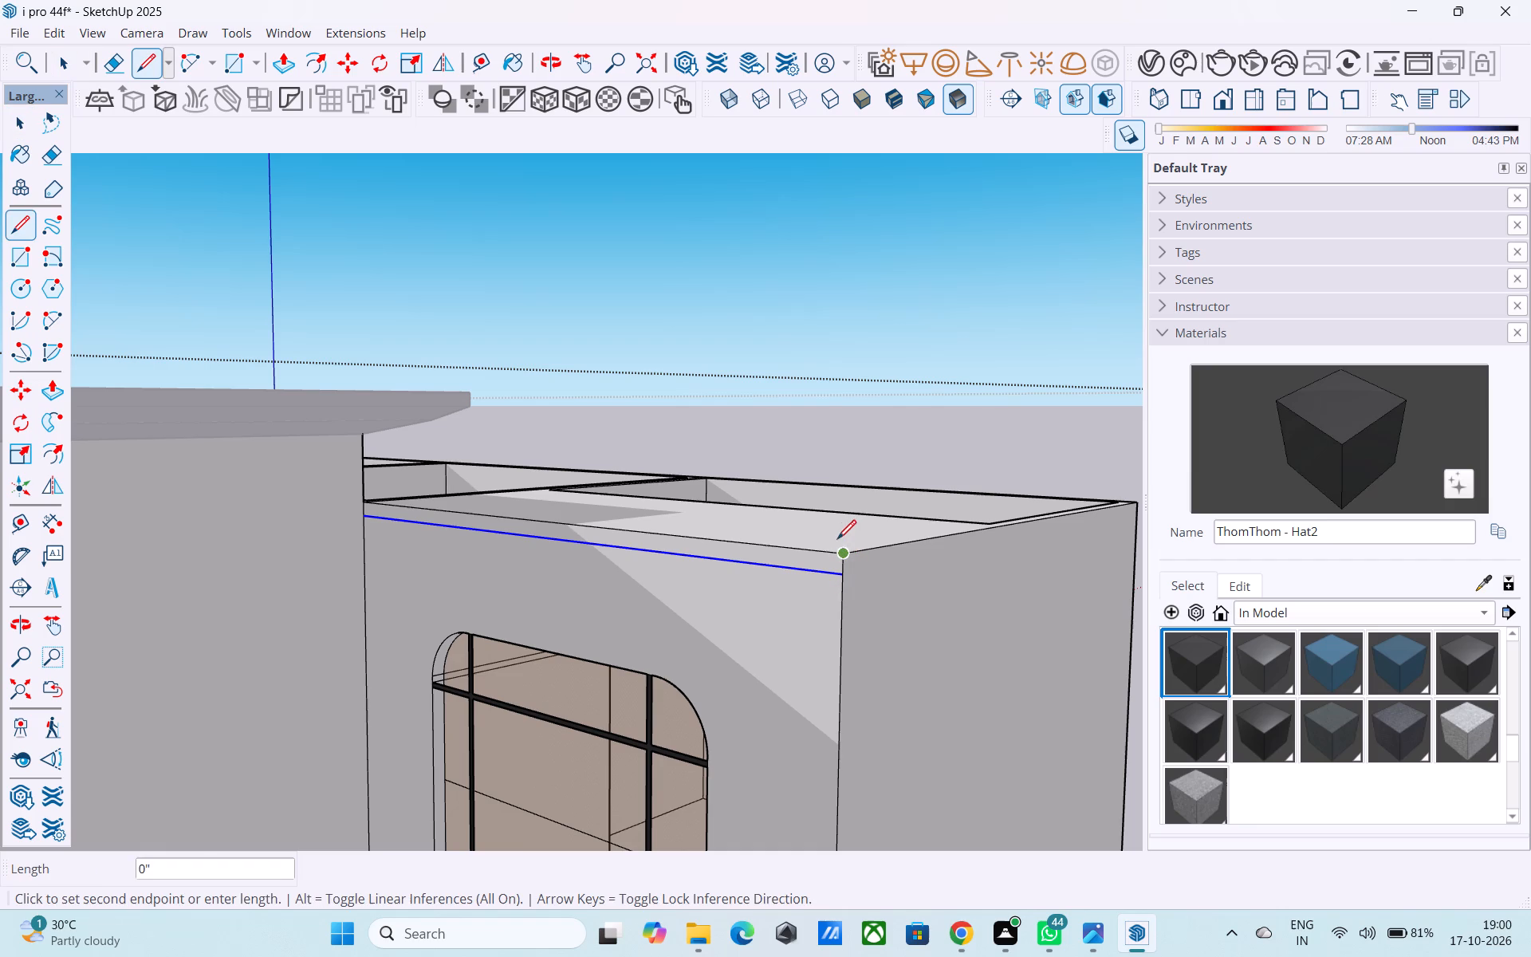
click(836, 530)
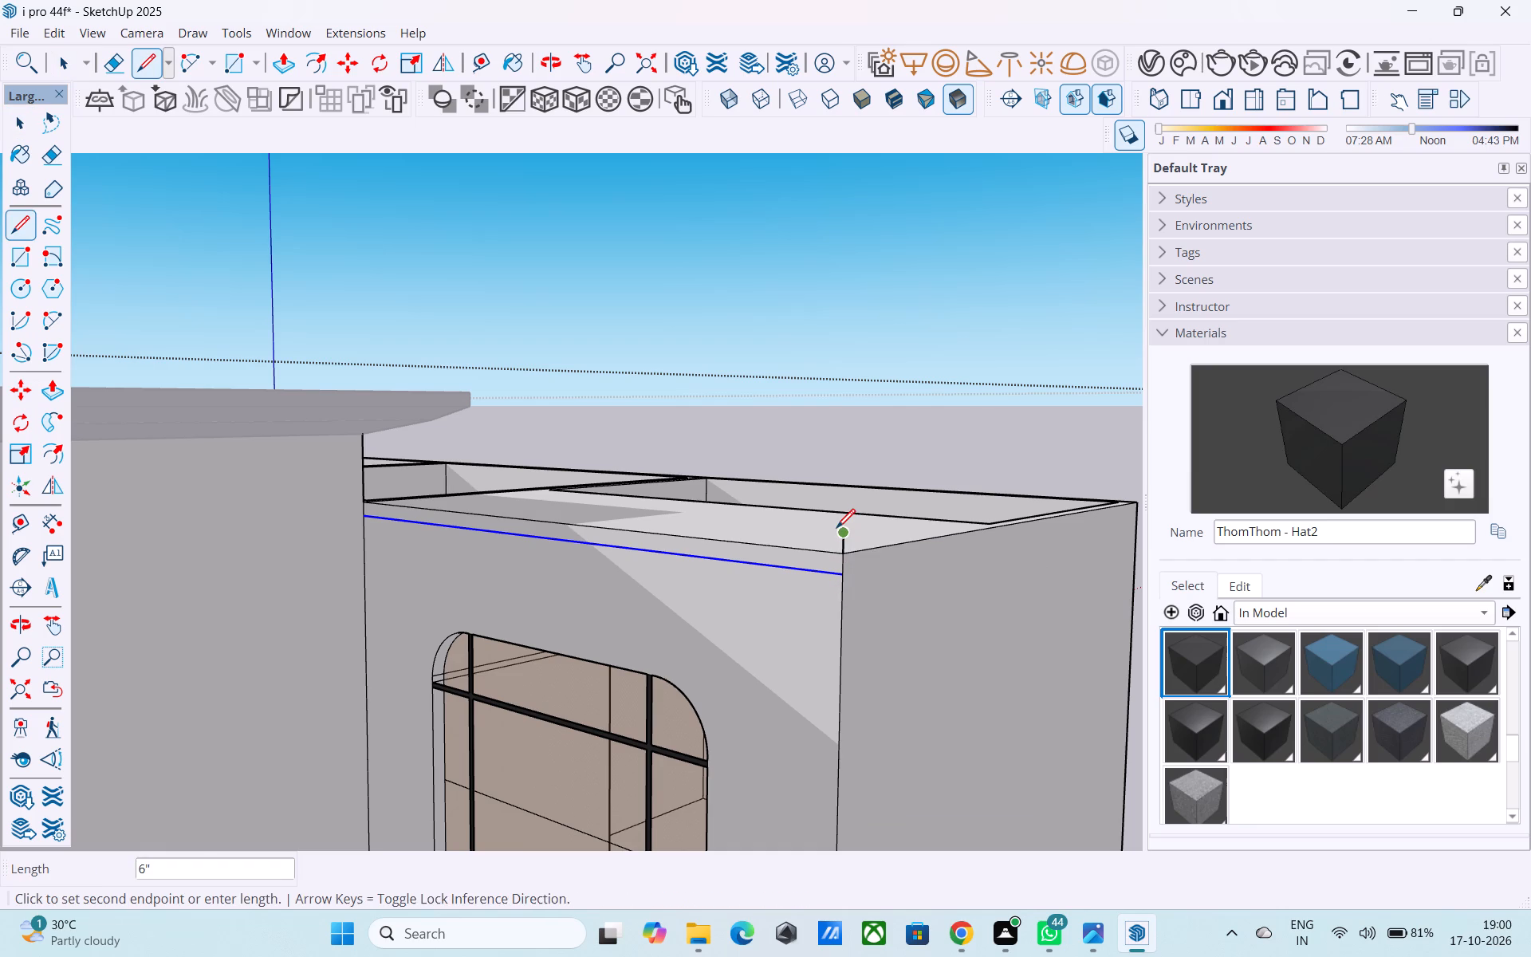
Draw a 1' line projecting outward from the top of the vertical 6" line, perpendicular to the front wall.
click(847, 538)
middle_drag(813, 563, 860, 593)
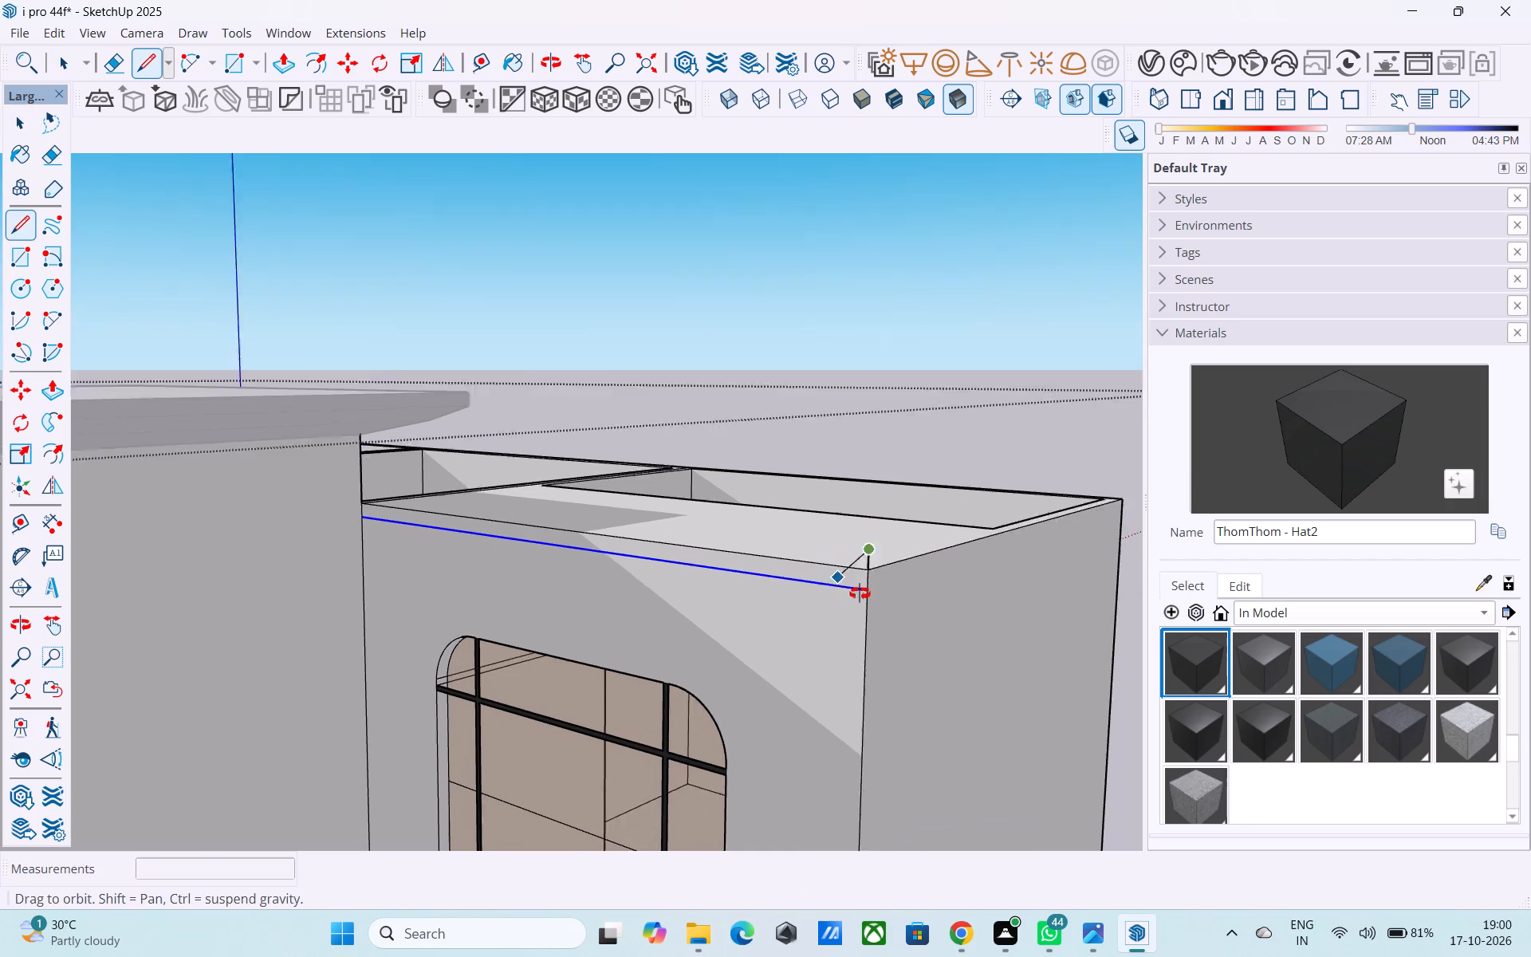
middle_drag(860, 593, 860, 596)
middle_drag(864, 608, 758, 643)
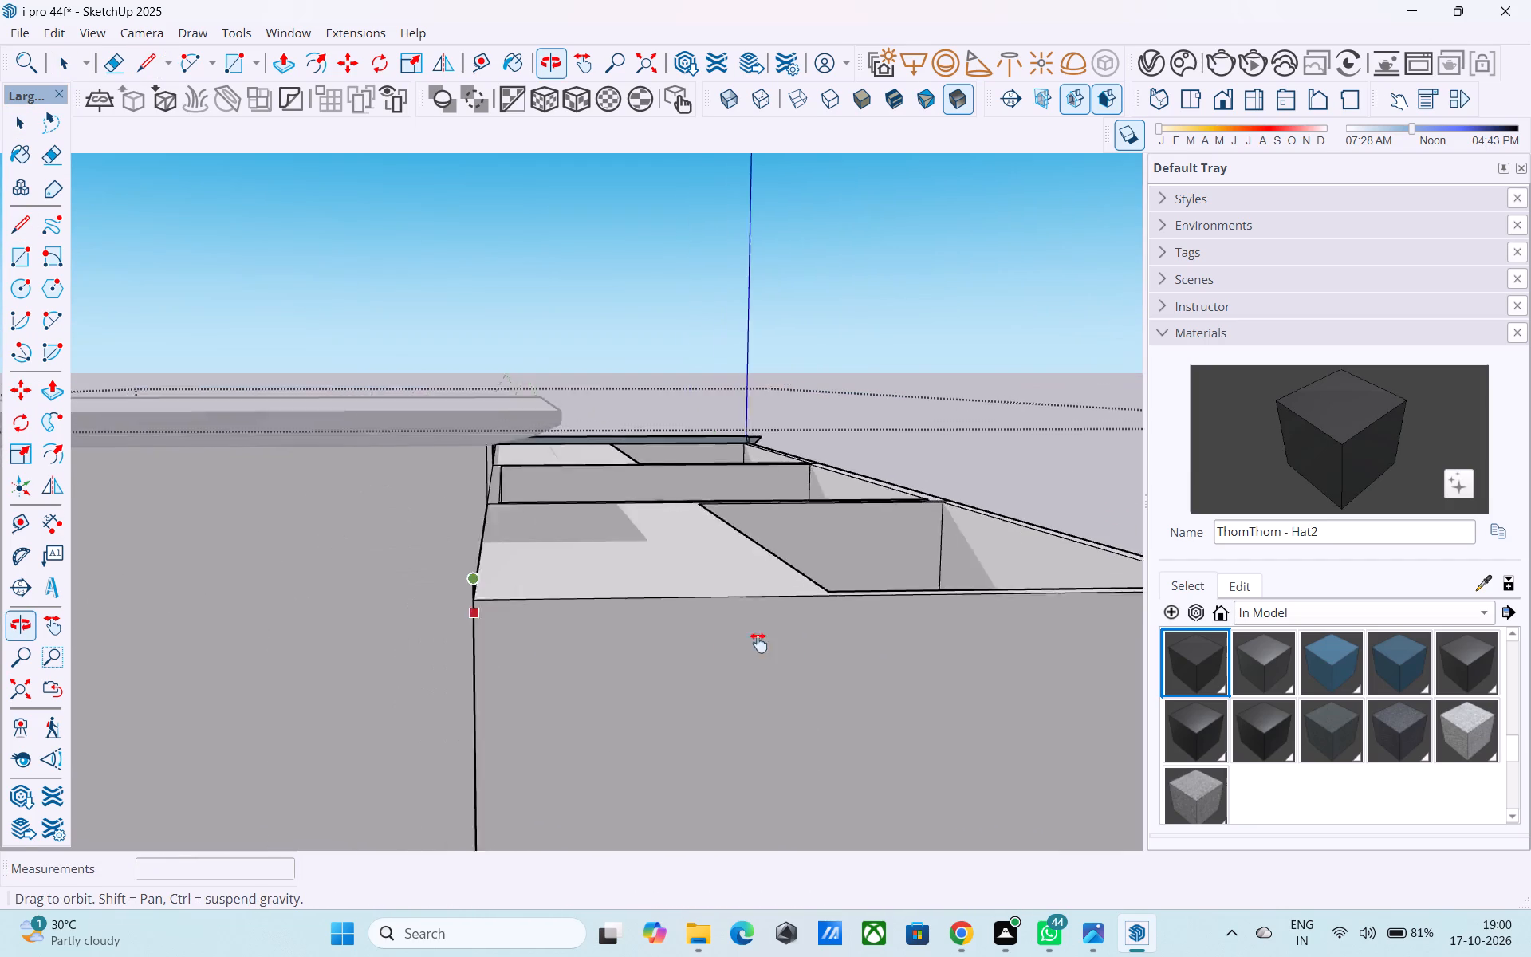
middle_drag(758, 643, 821, 661)
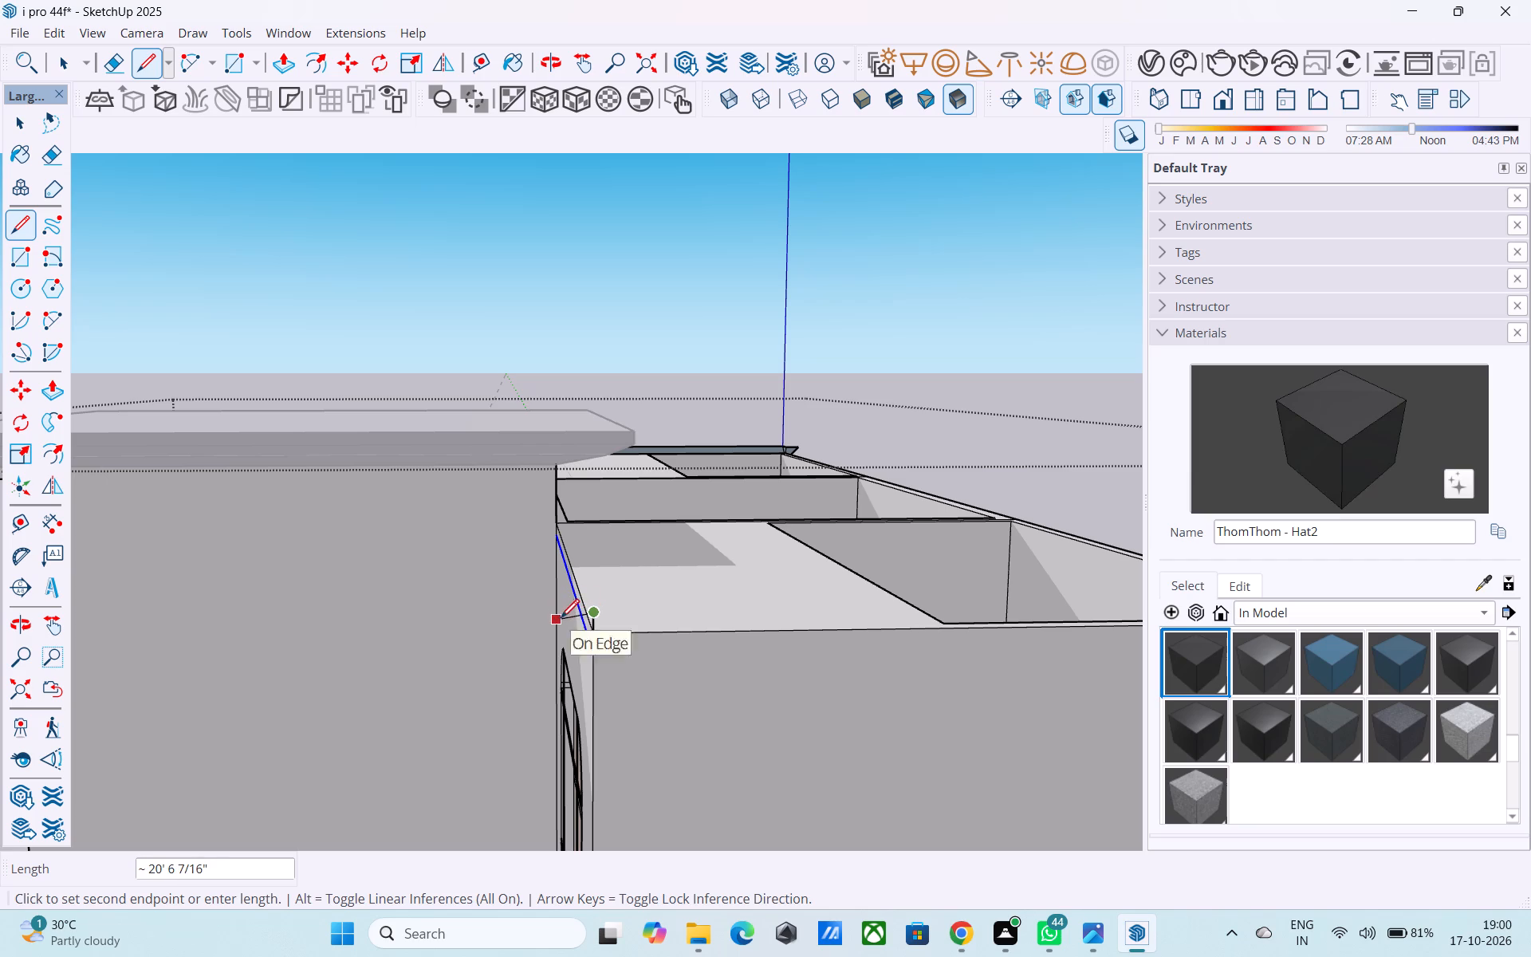
middle_drag(565, 610, 765, 648)
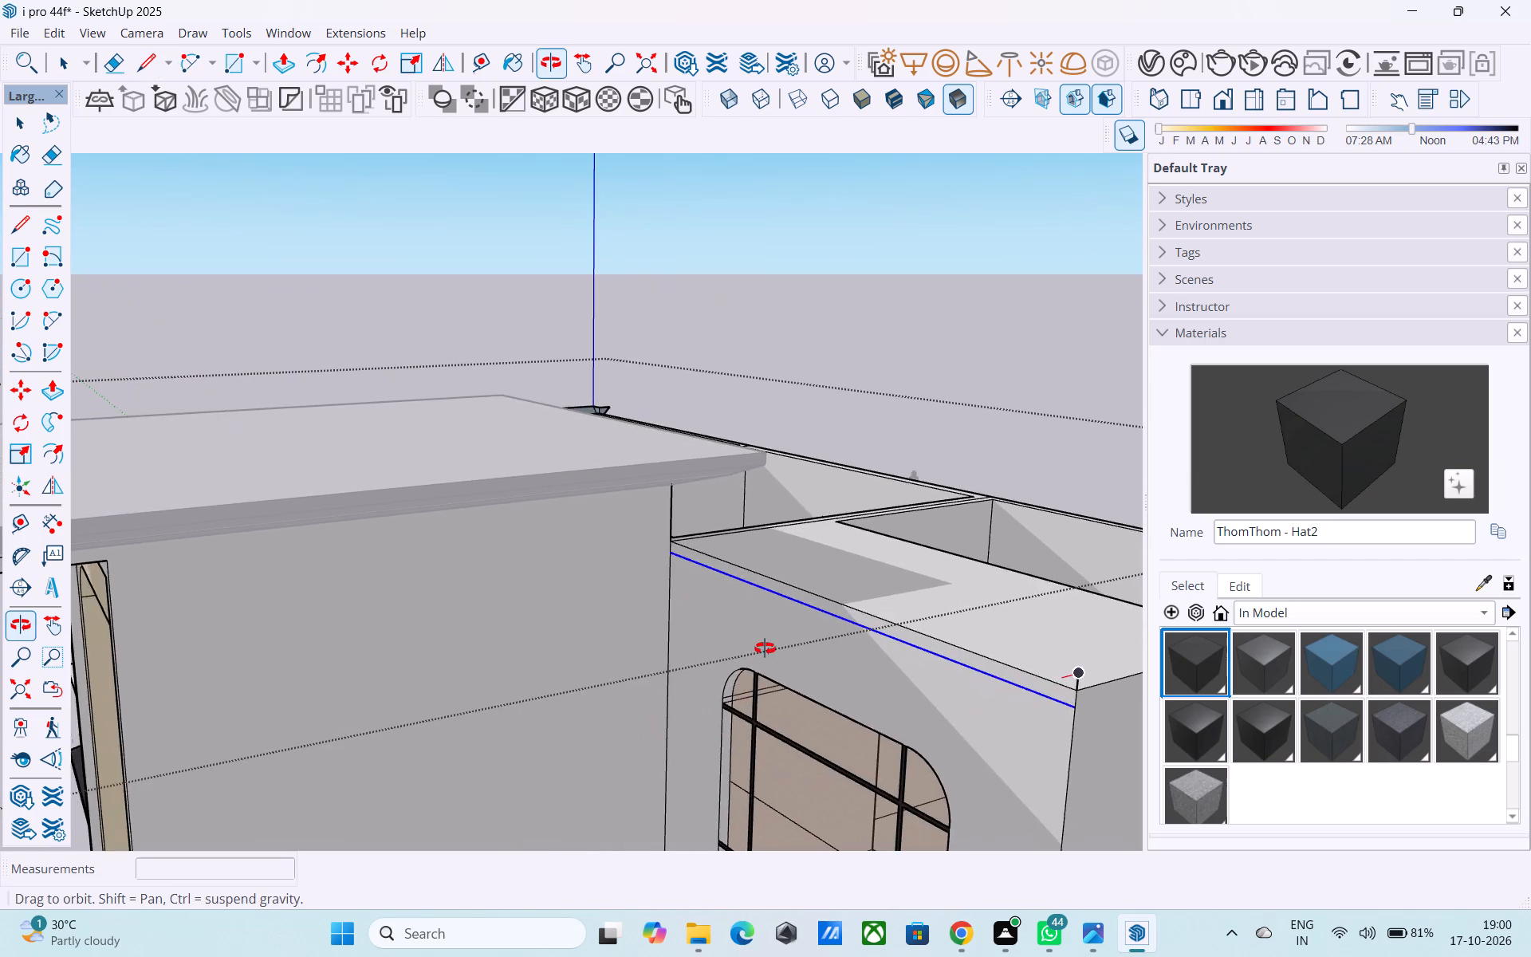
middle_drag(765, 648, 651, 627)
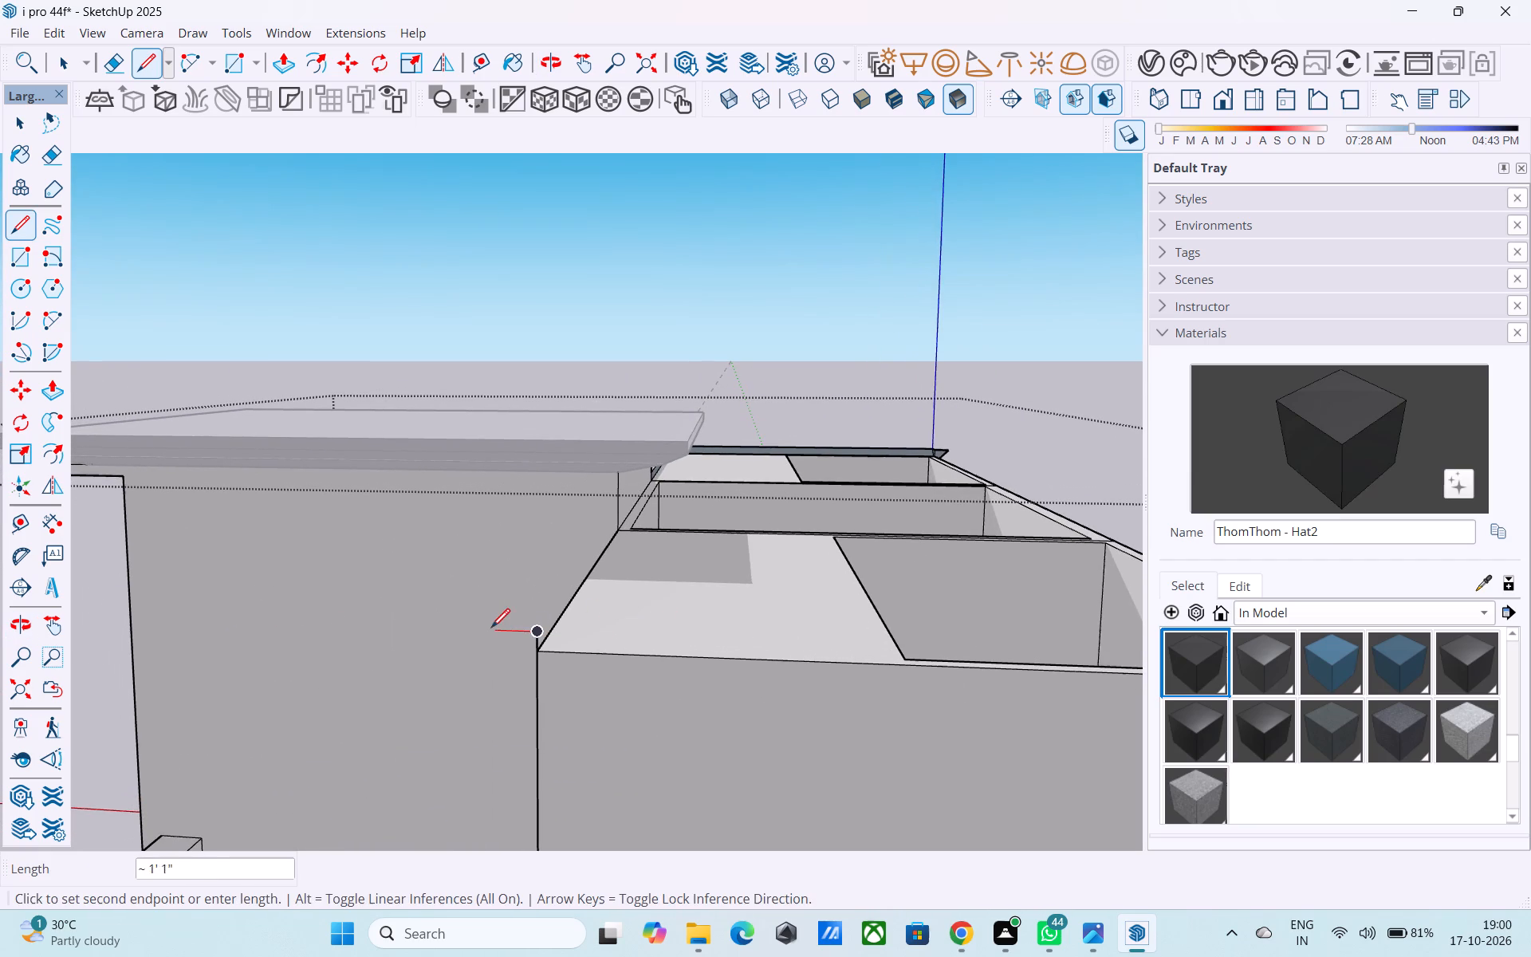
text(1')
key(Return)
Close the triangular front cornice profile with a sloped line from the 1' line's outer end to the lower wall line at the corner.
key(l)
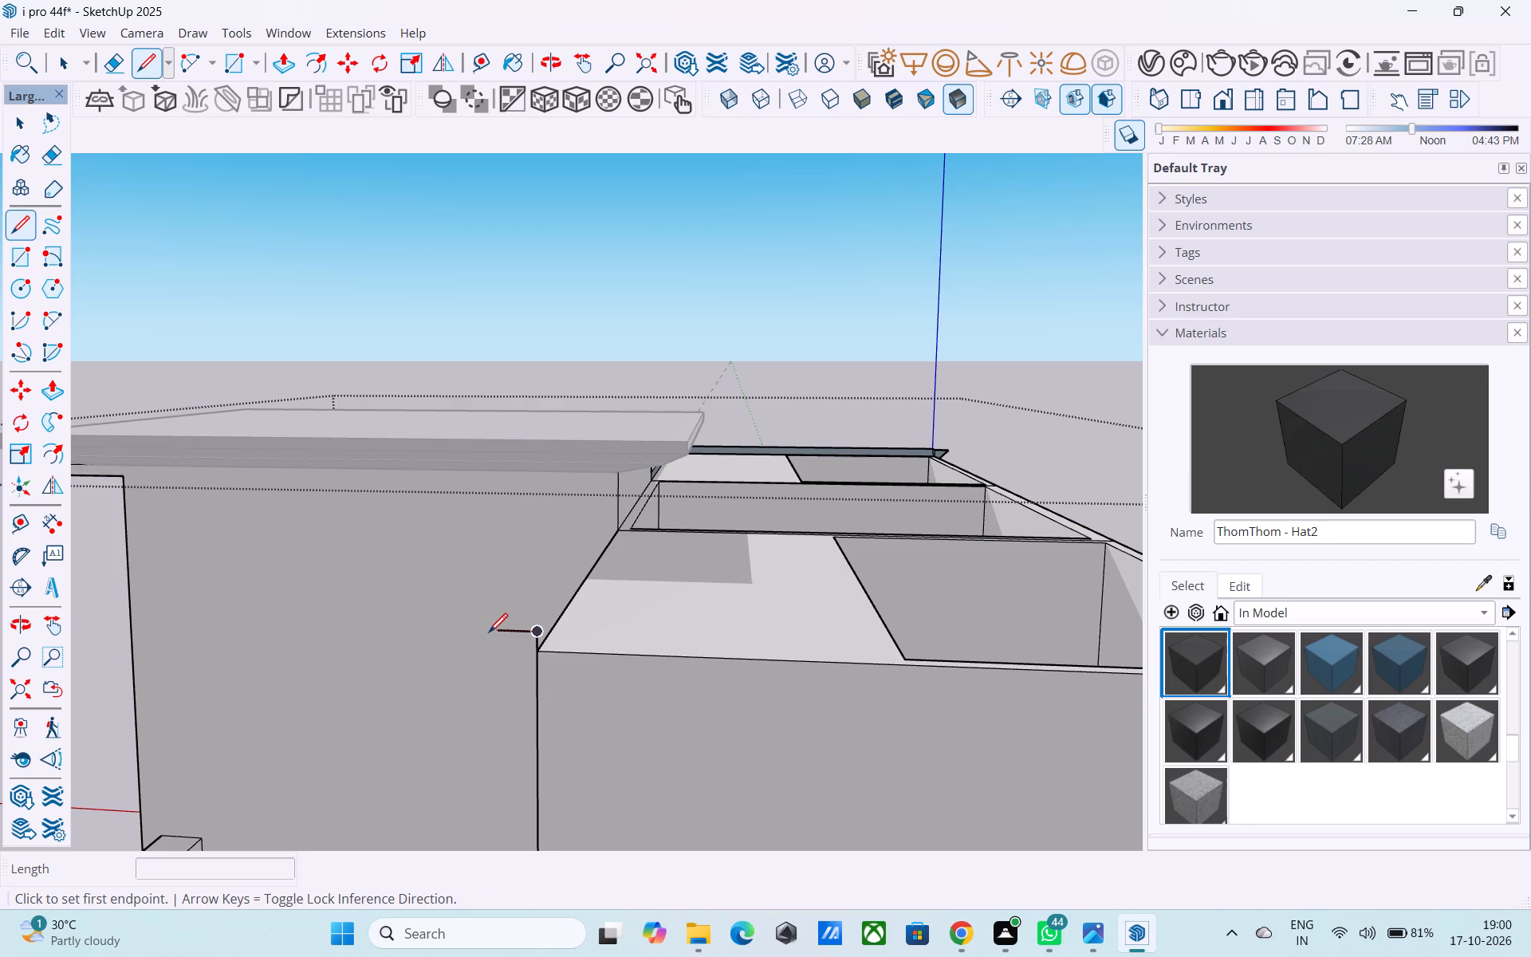
click(494, 634)
middle_drag(498, 633, 590, 597)
scroll(649, 624, up, 8)
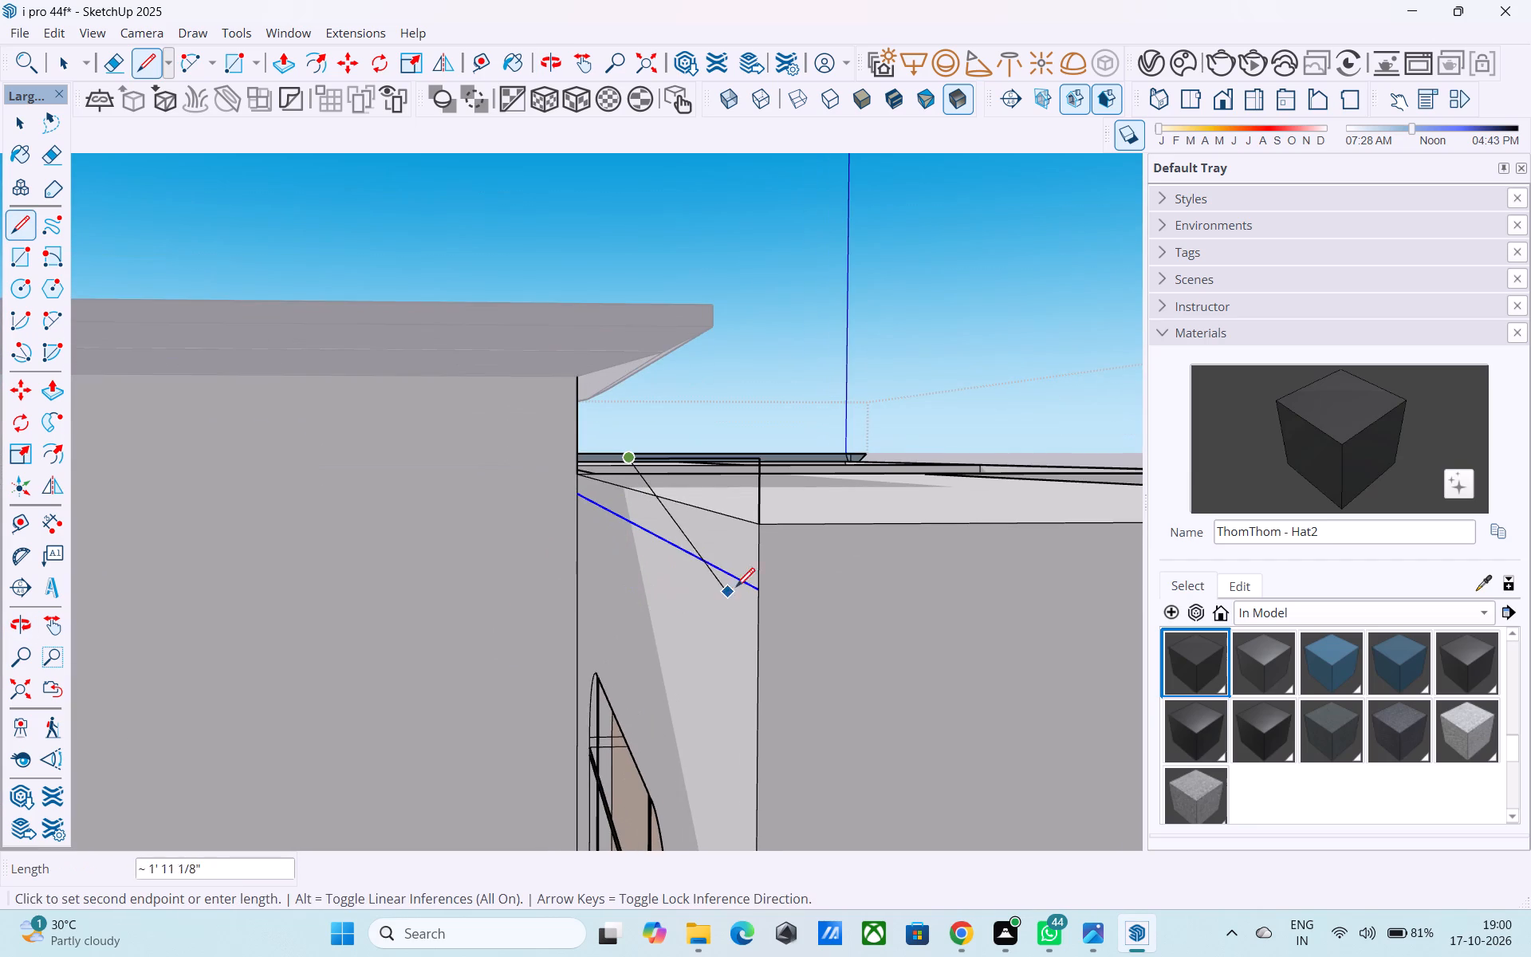
click(757, 588)
Examine the new corner profile and the left upper wing's cornice from several sides.
middle_drag(756, 589, 1335, 620)
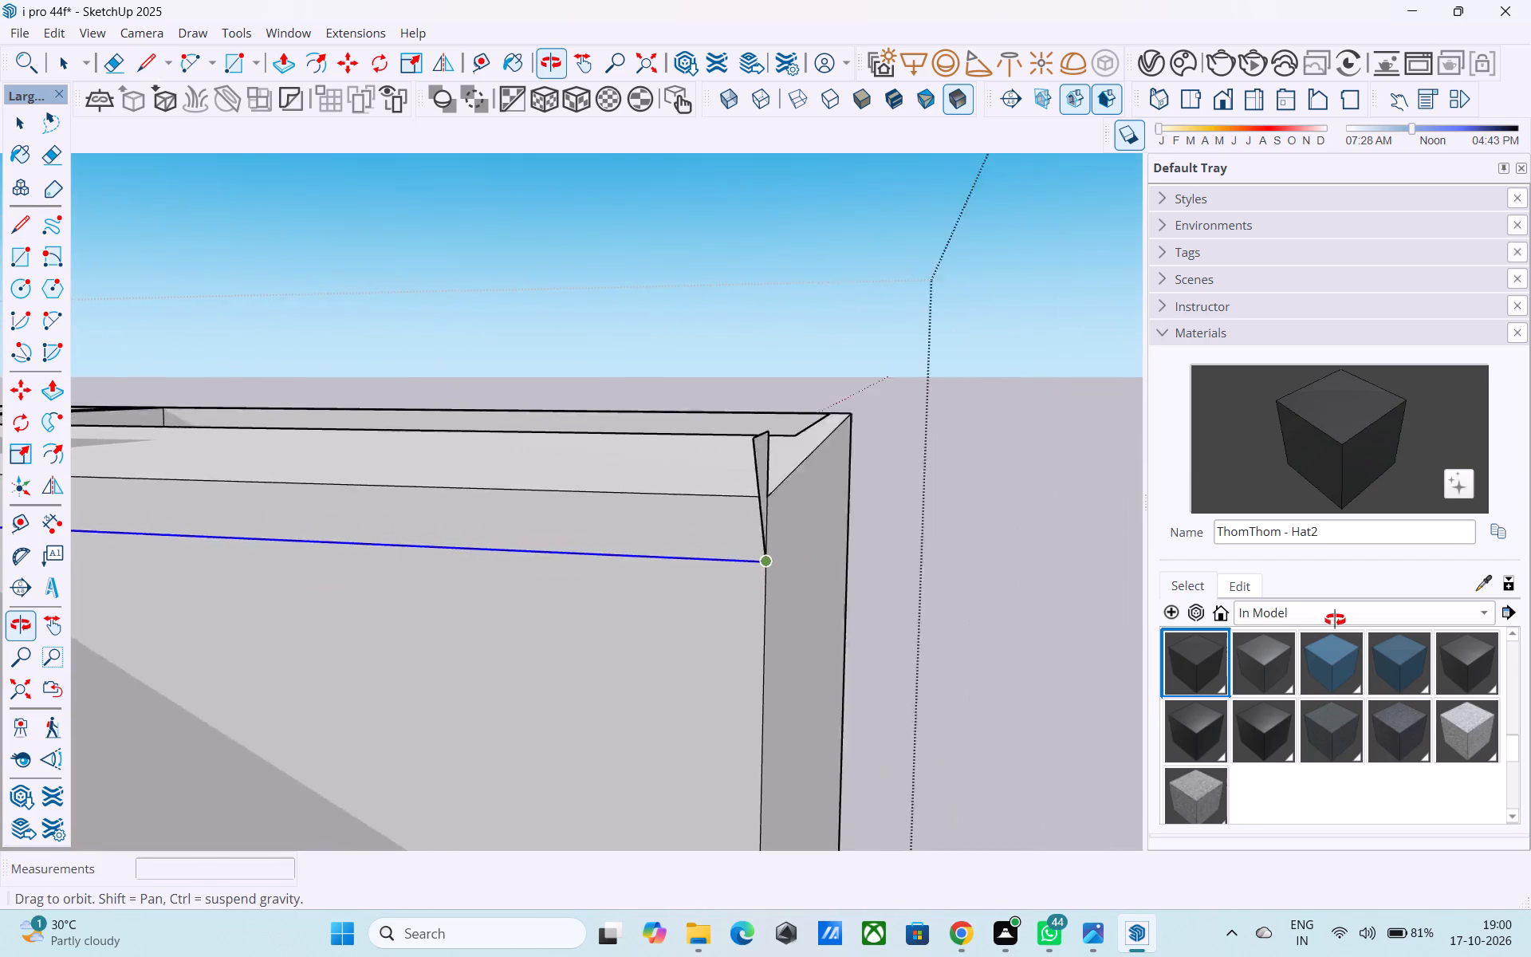
middle_drag(1335, 620, 1349, 615)
middle_drag(852, 603, 418, 620)
scroll(438, 620, down, 4)
middle_drag(443, 622, 695, 624)
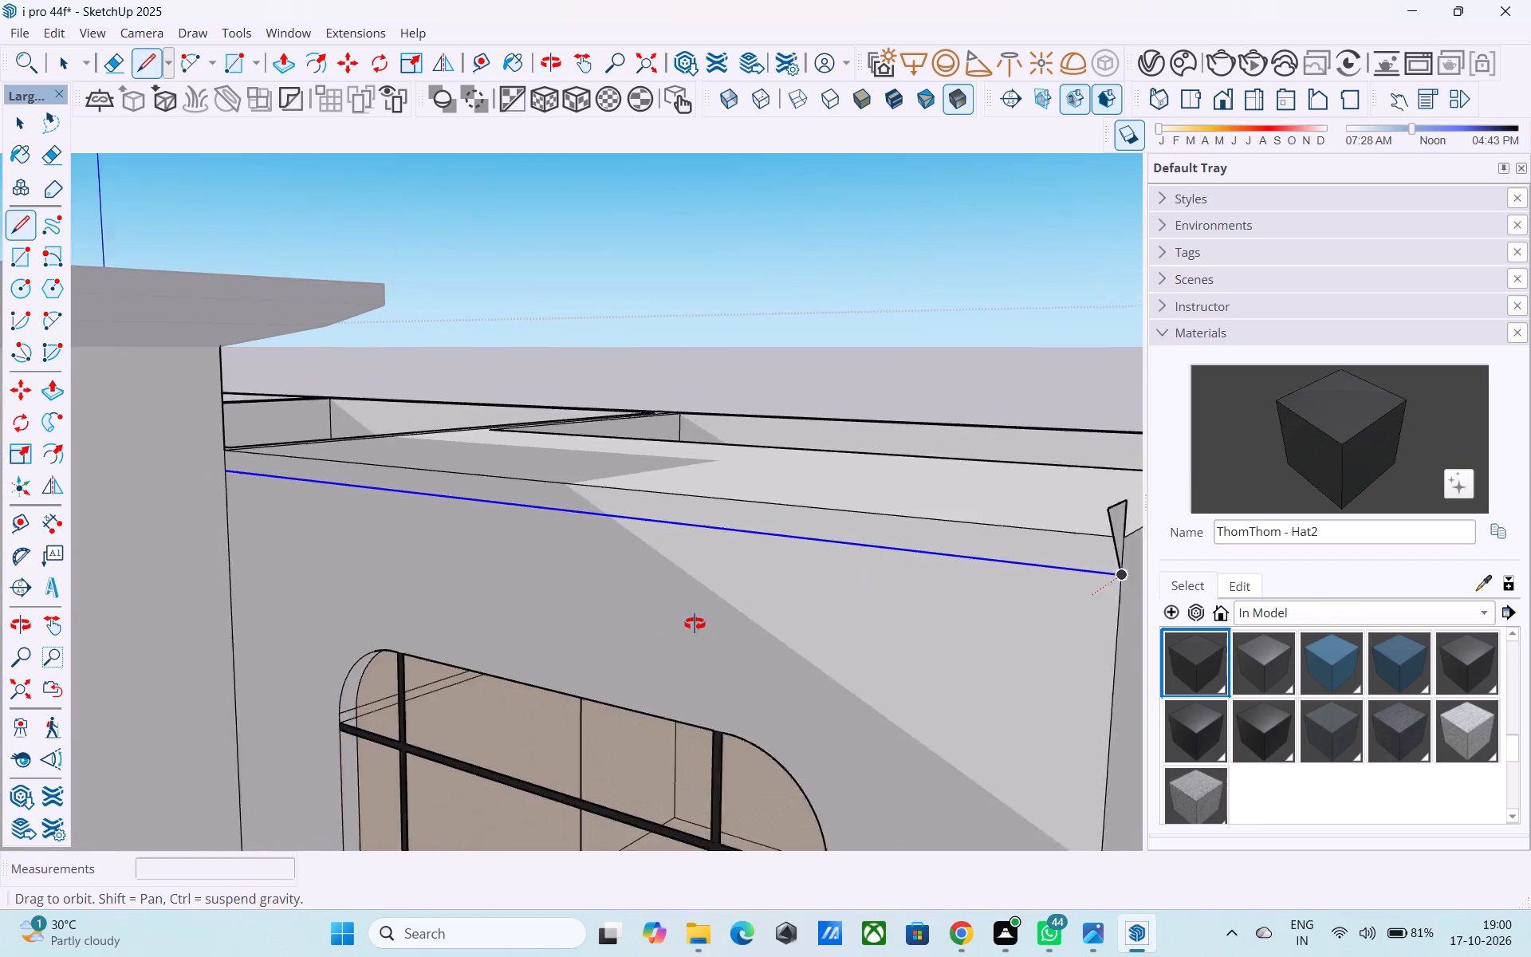
middle_drag(695, 624, 697, 625)
scroll(699, 626, down, 18)
middle_drag(281, 660, 763, 612)
scroll(505, 640, up, 8)
middle_drag(237, 616, 387, 587)
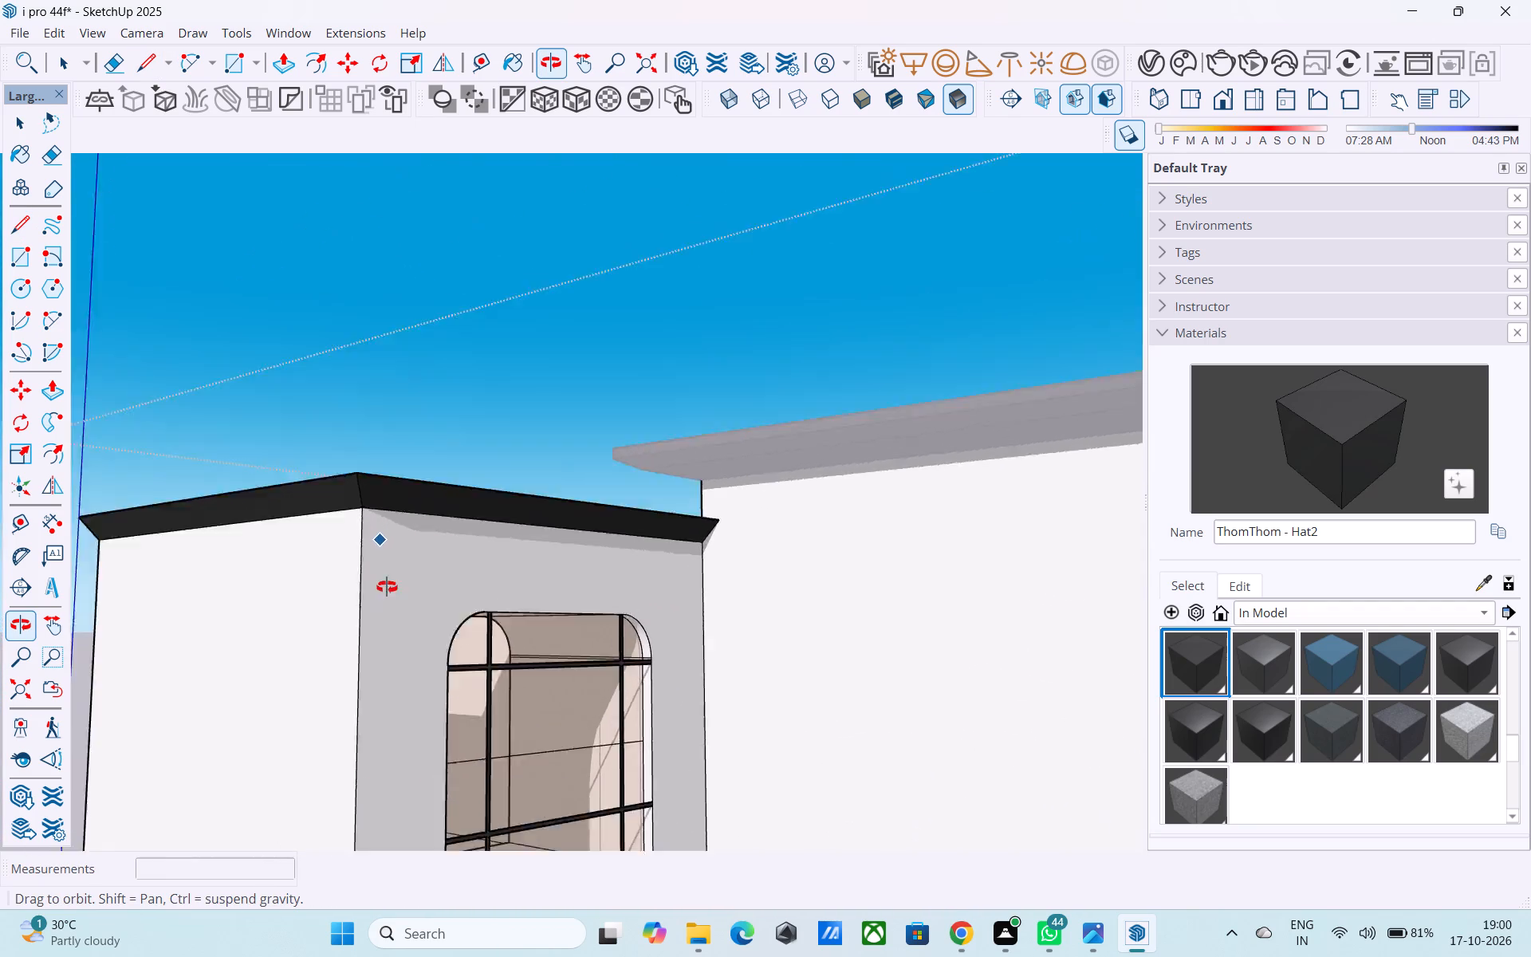
middle_drag(387, 587, 415, 681)
scroll(428, 700, down, 10)
middle_drag(650, 724, 0, 569)
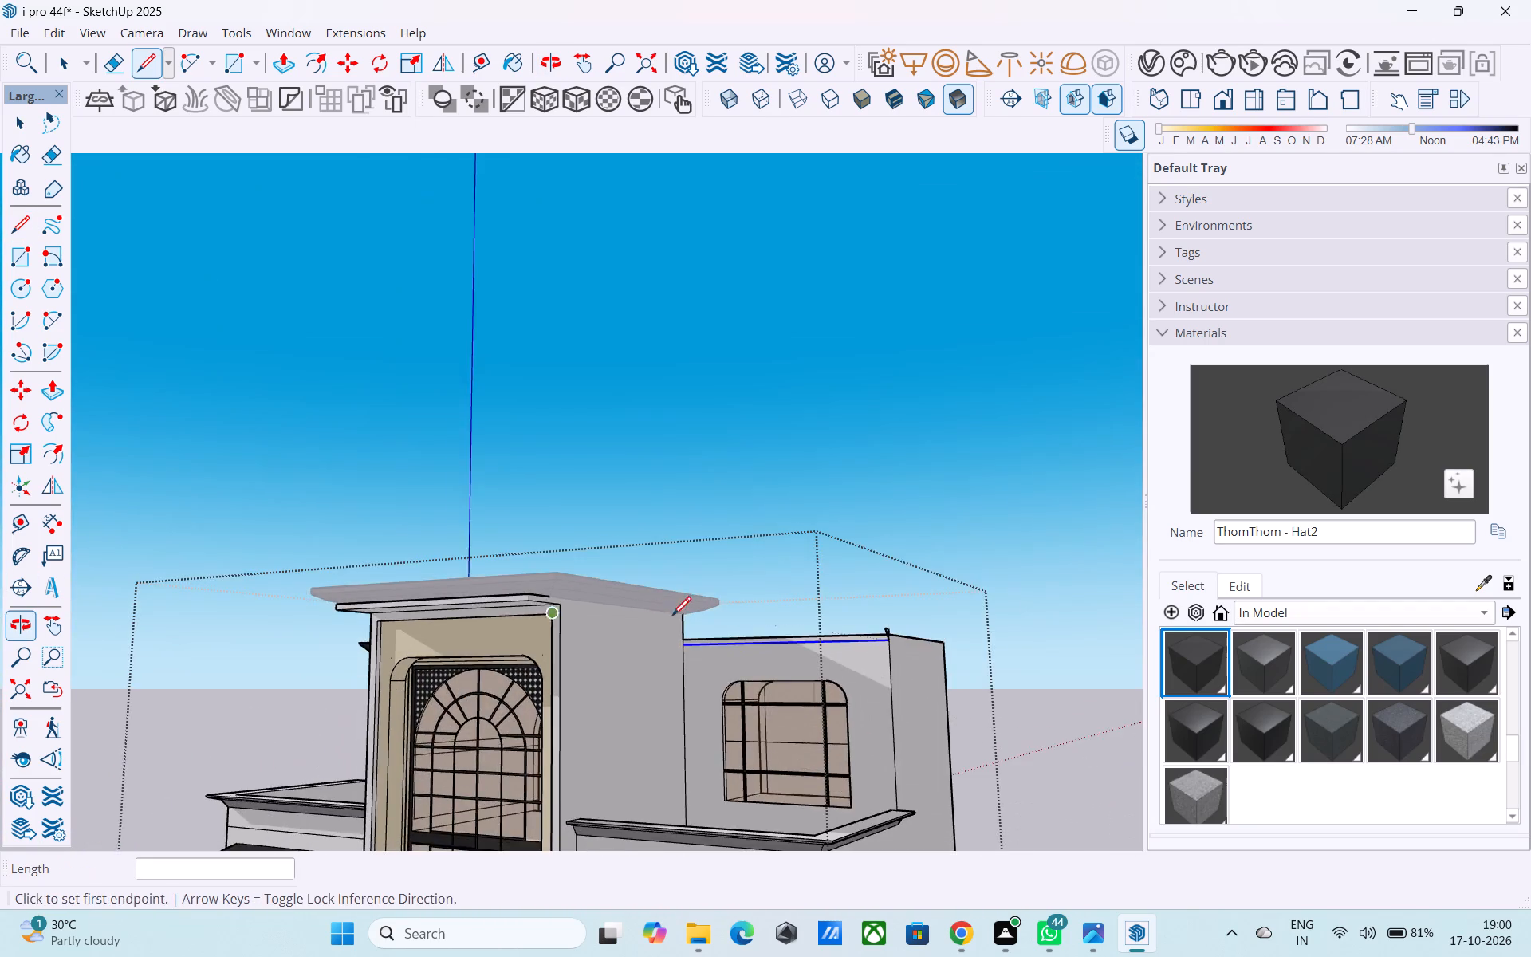
scroll(672, 616, up, 7)
scroll(667, 619, down, 8)
middle_drag(897, 635, 568, 653)
shift+middle_drag(783, 696, 686, 673)
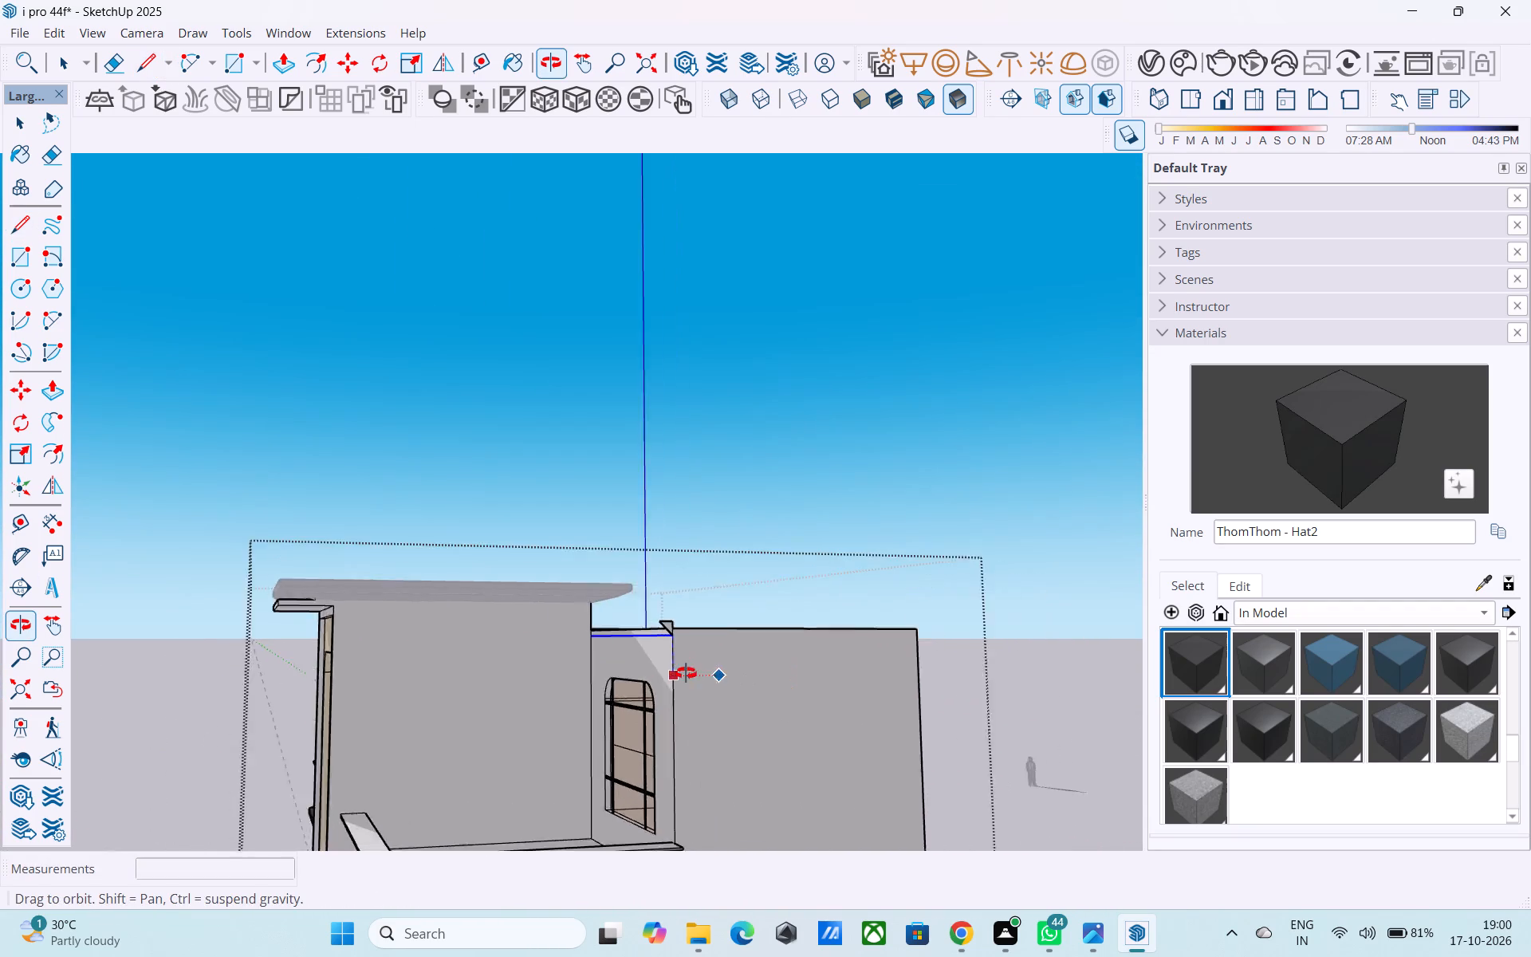
Draw a 6" line outward from the vertical line's top, perpendicular to the right upper wing's side wall.
shift+middle_drag(686, 673, 633, 731)
scroll(618, 721, up, 11)
middle_drag(554, 677, 636, 725)
scroll(599, 688, up, 1)
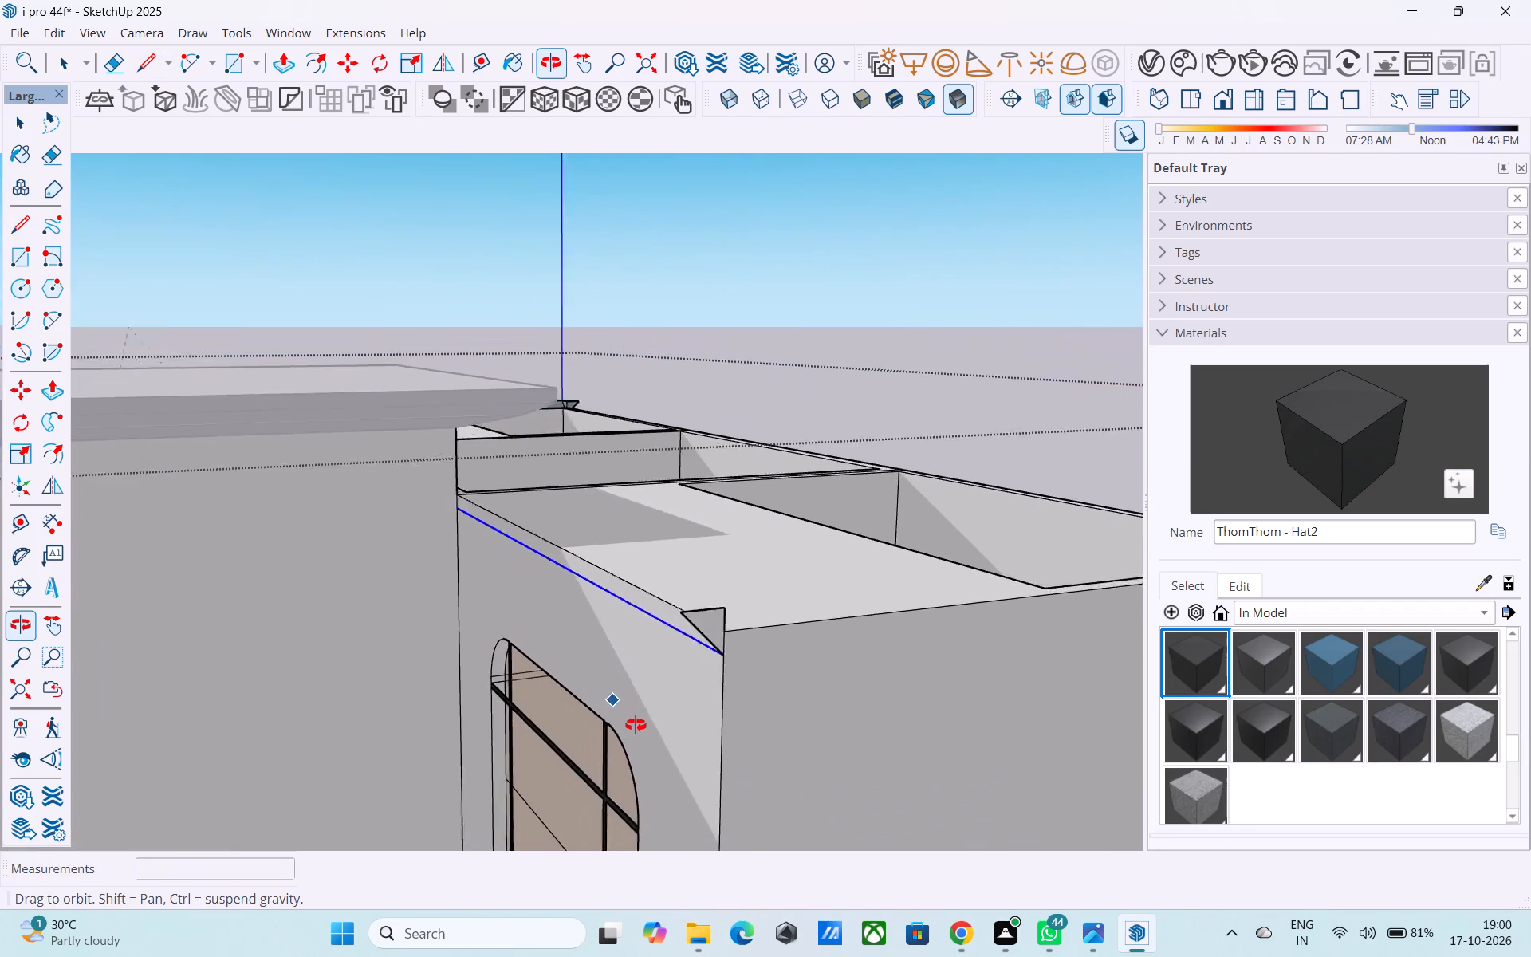
middle_drag(636, 725, 645, 739)
shift+middle_drag(808, 693, 748, 666)
scroll(704, 648, up, 8)
middle_drag(694, 649, 647, 728)
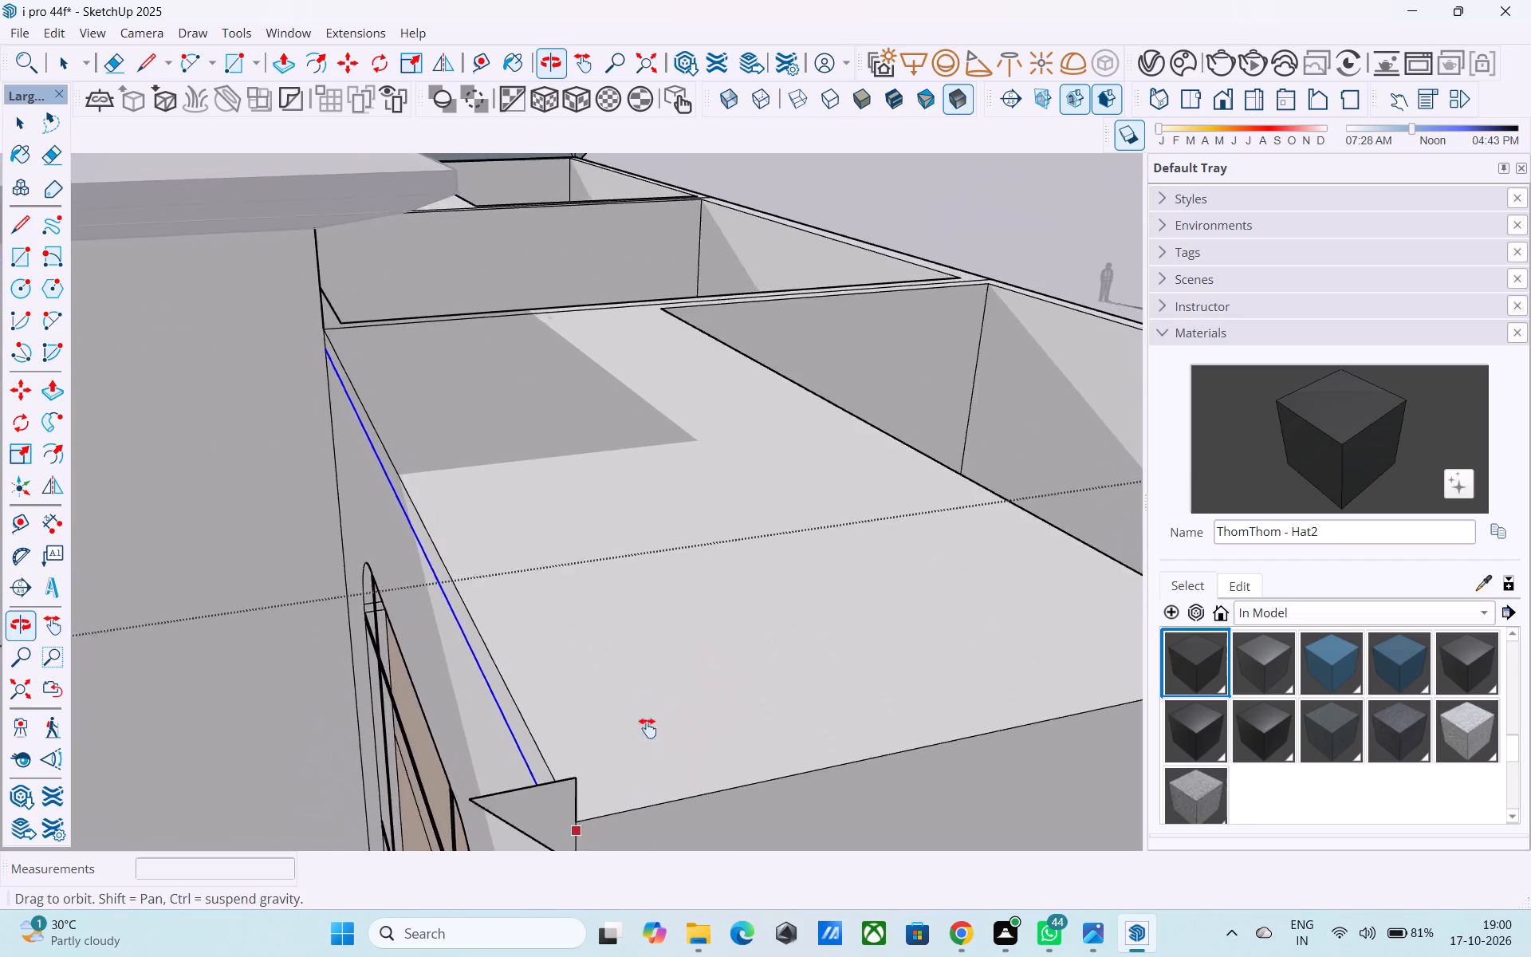
middle_drag(647, 728, 614, 502)
scroll(614, 502, down, 2)
scroll(547, 558, up, 6)
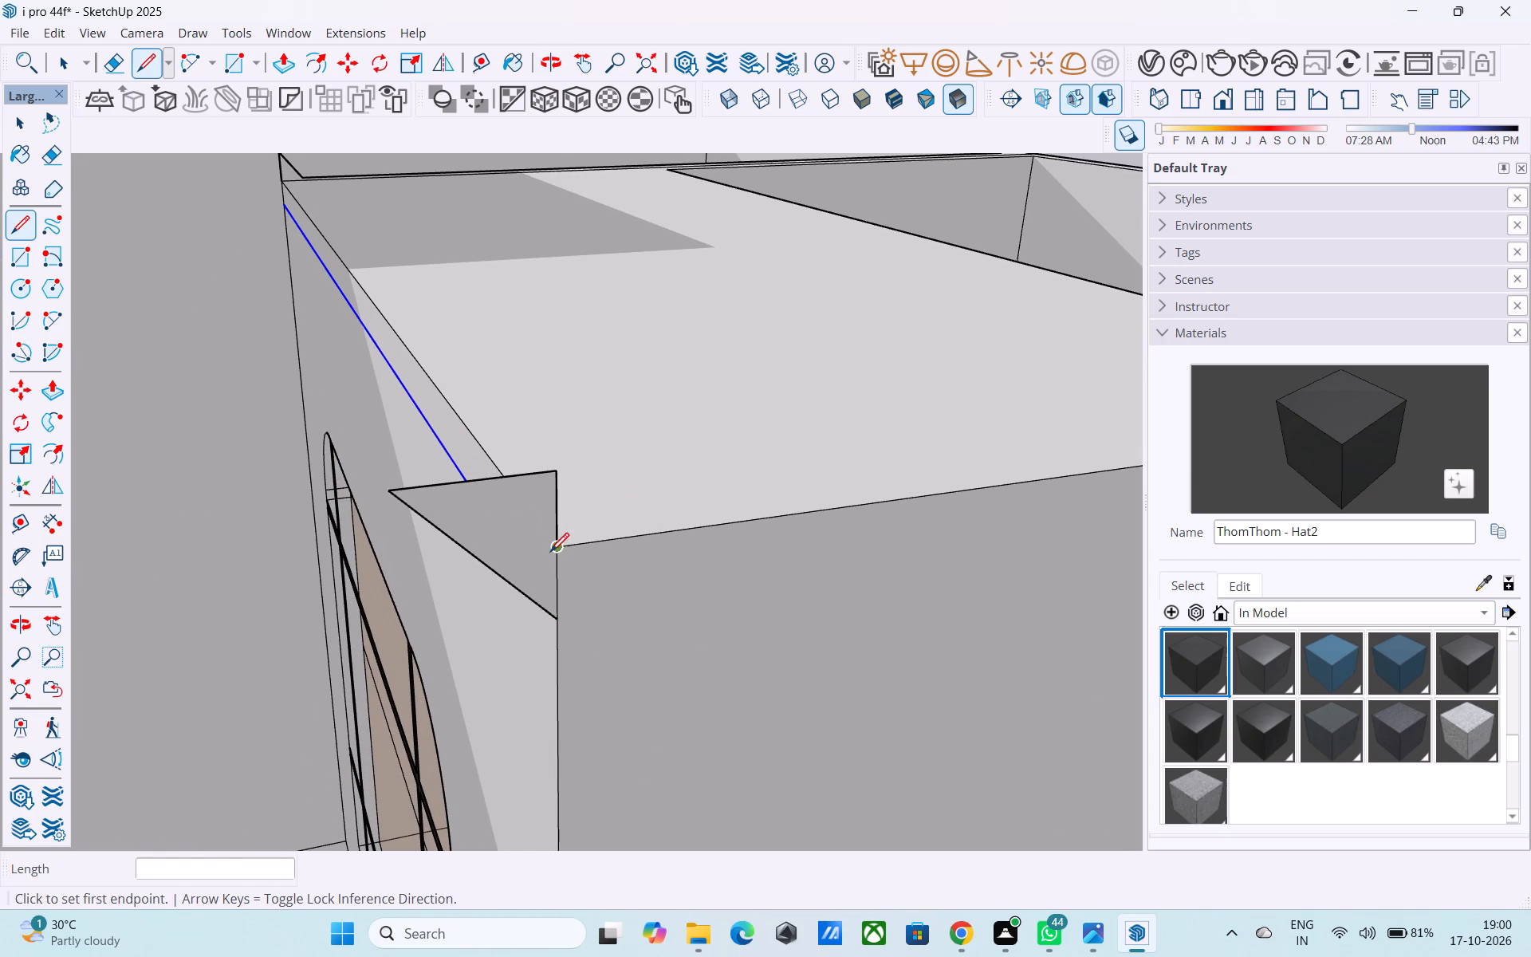
click(551, 553)
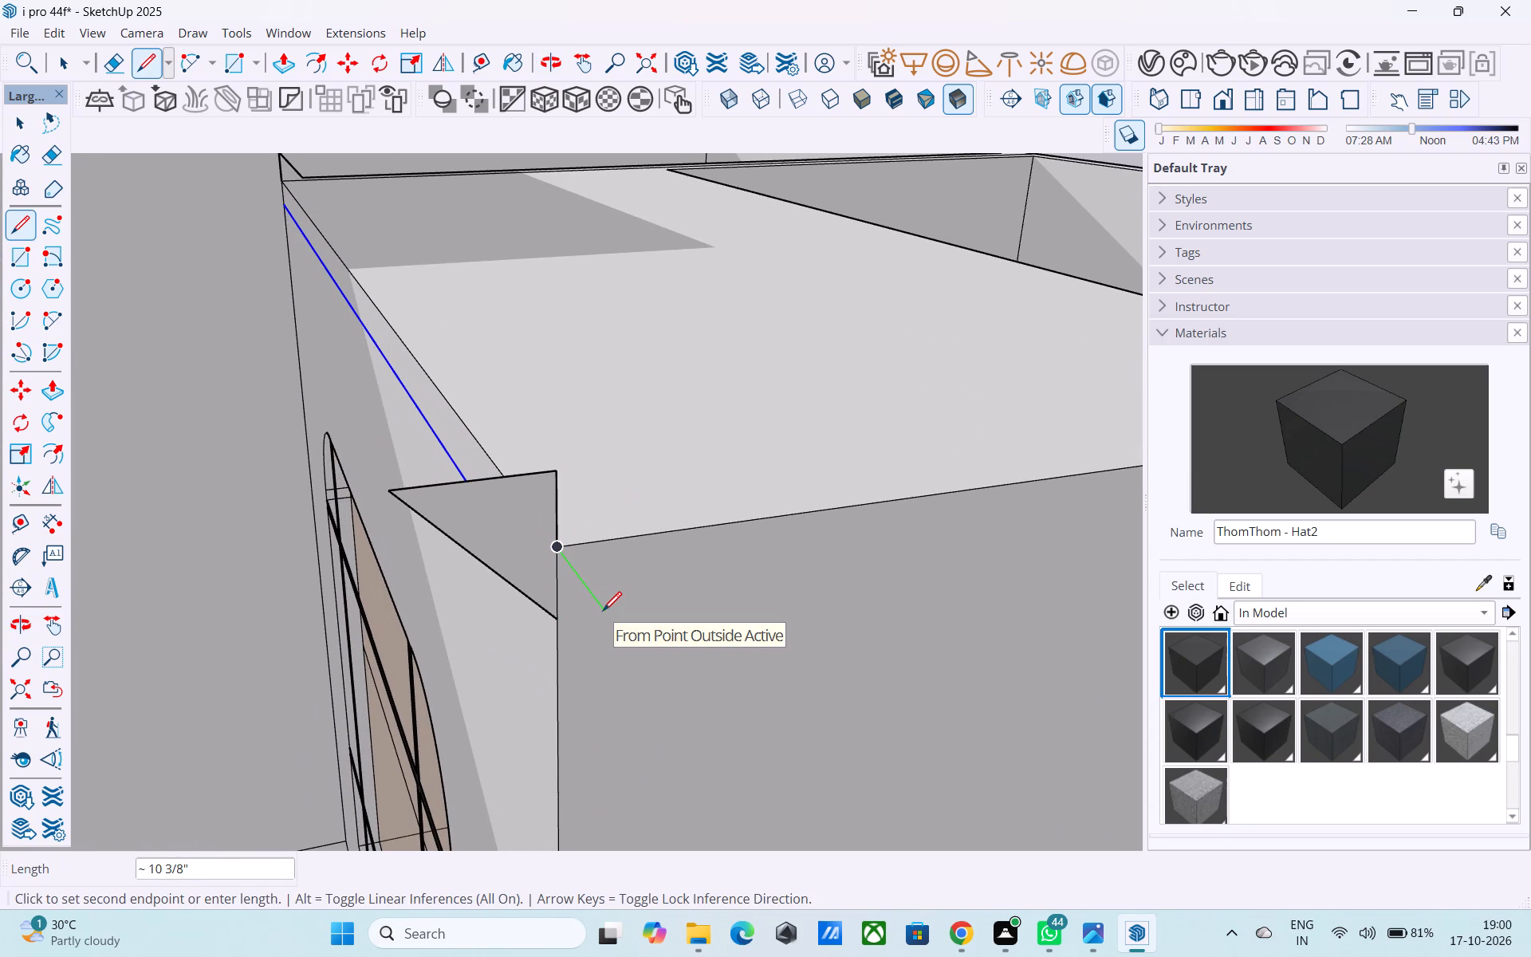
key(l)
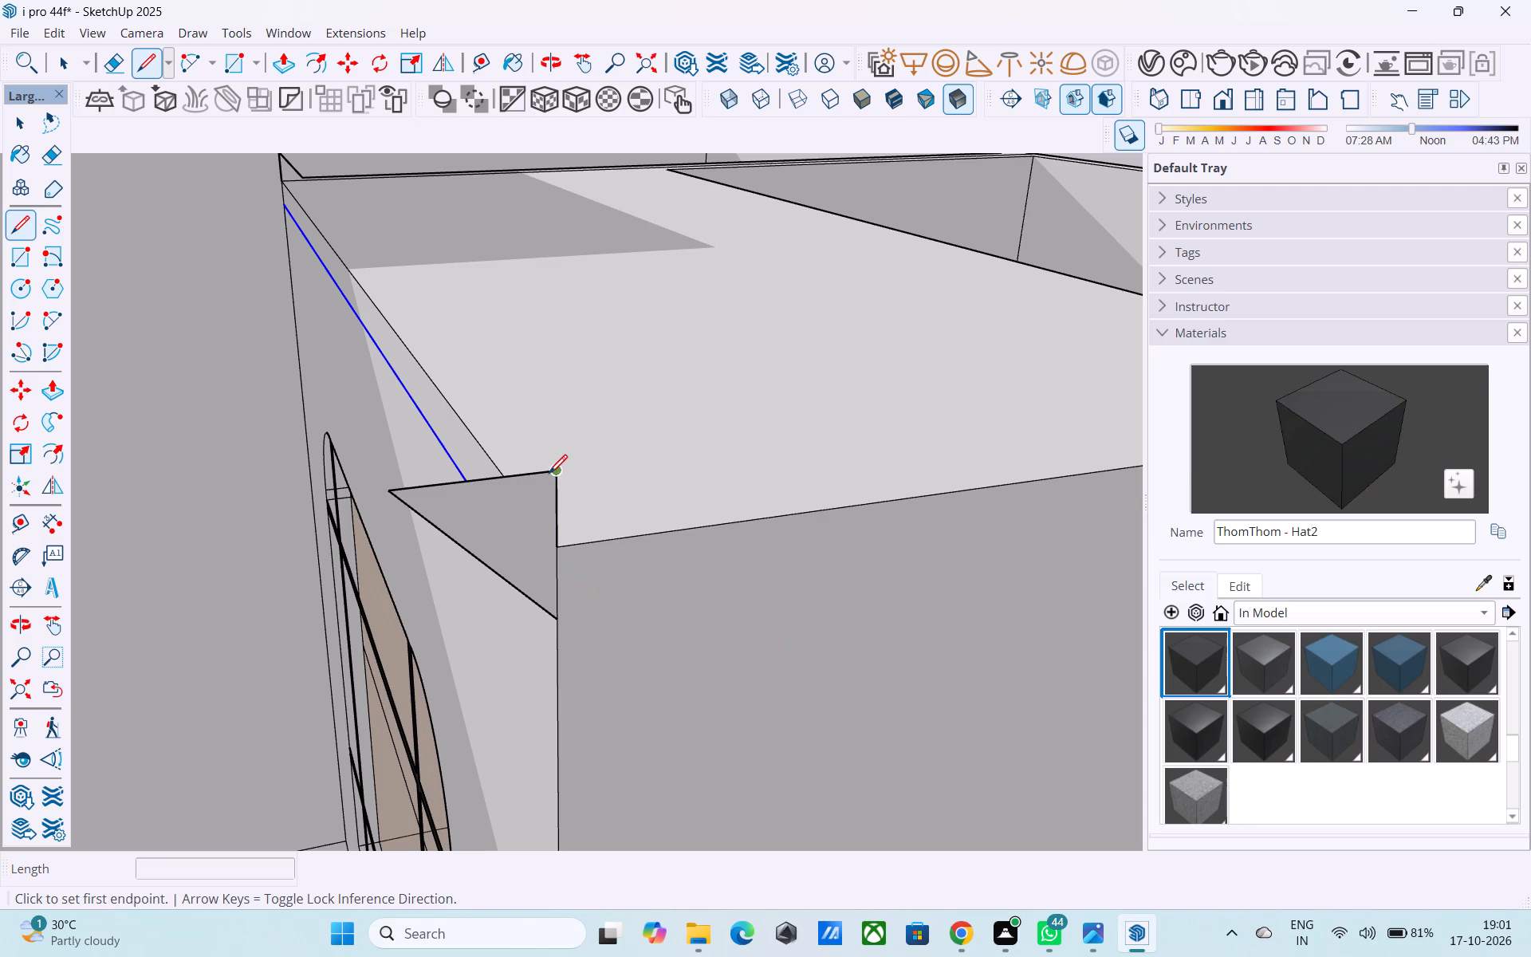
click(551, 477)
scroll(622, 556, up, 1)
middle_drag(622, 555, 839, 499)
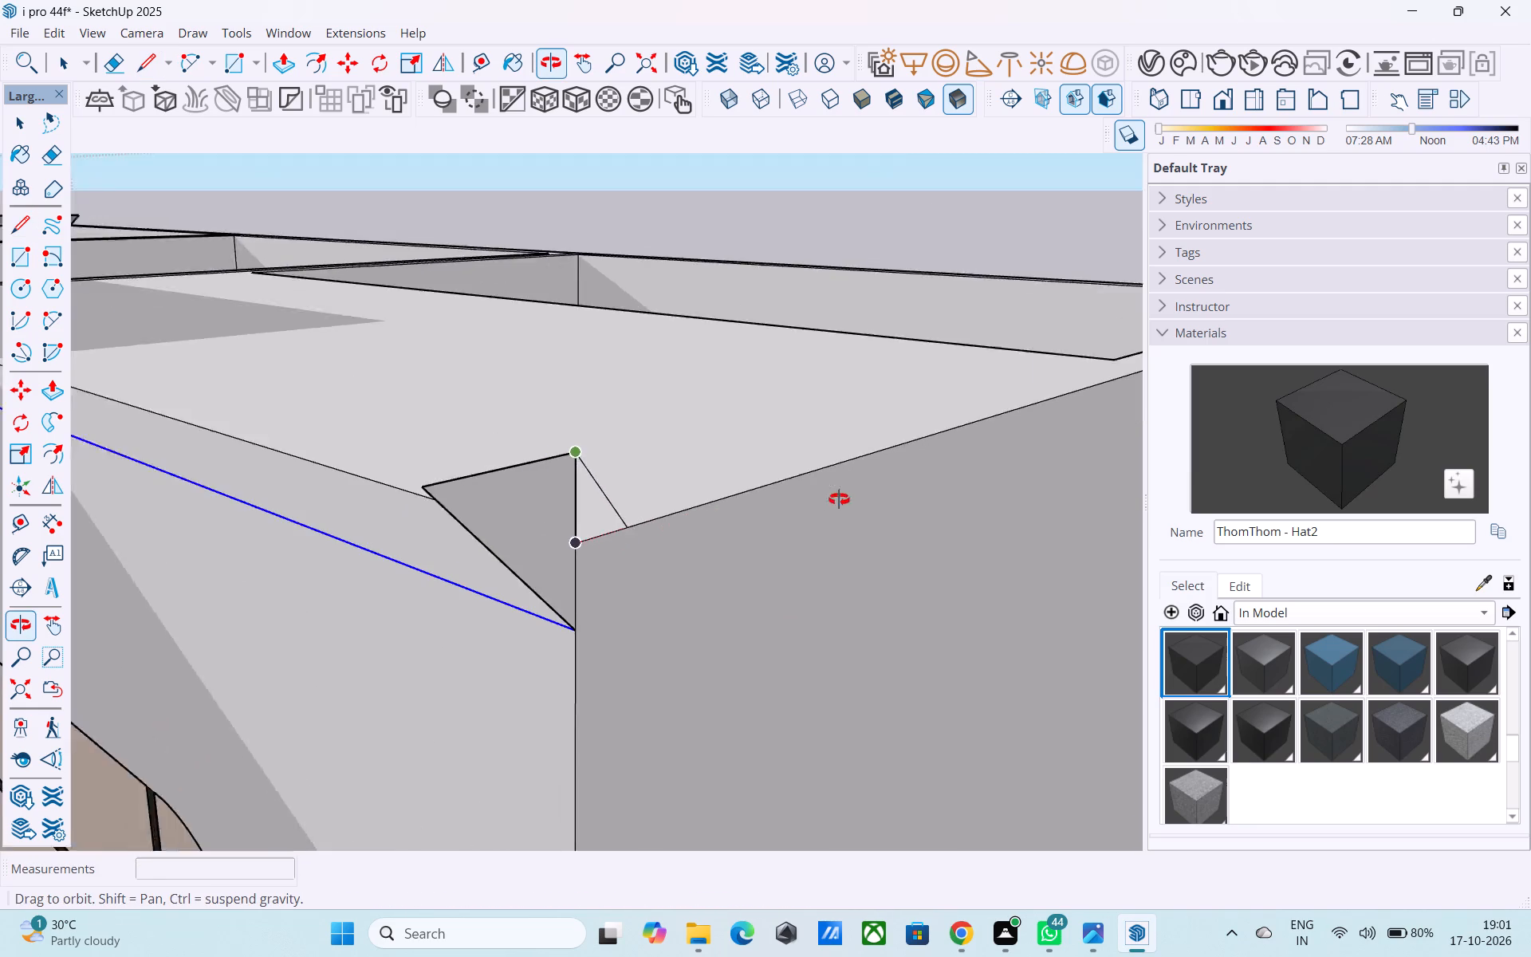
middle_drag(839, 499, 927, 486)
middle_drag(750, 461, 893, 424)
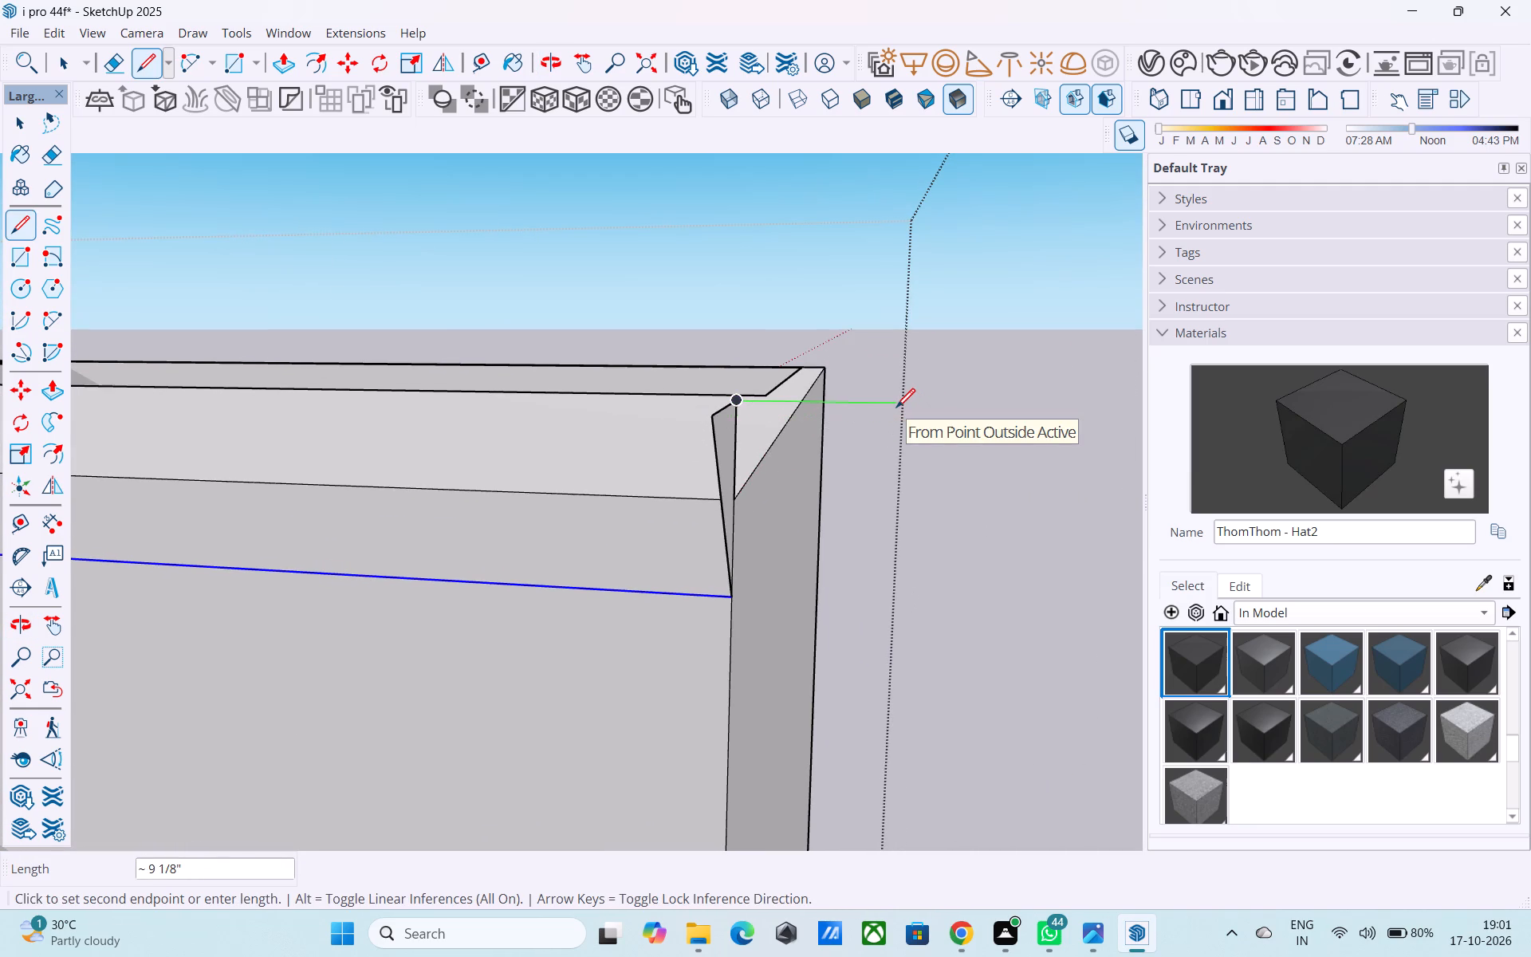
text(1')
key(Return)
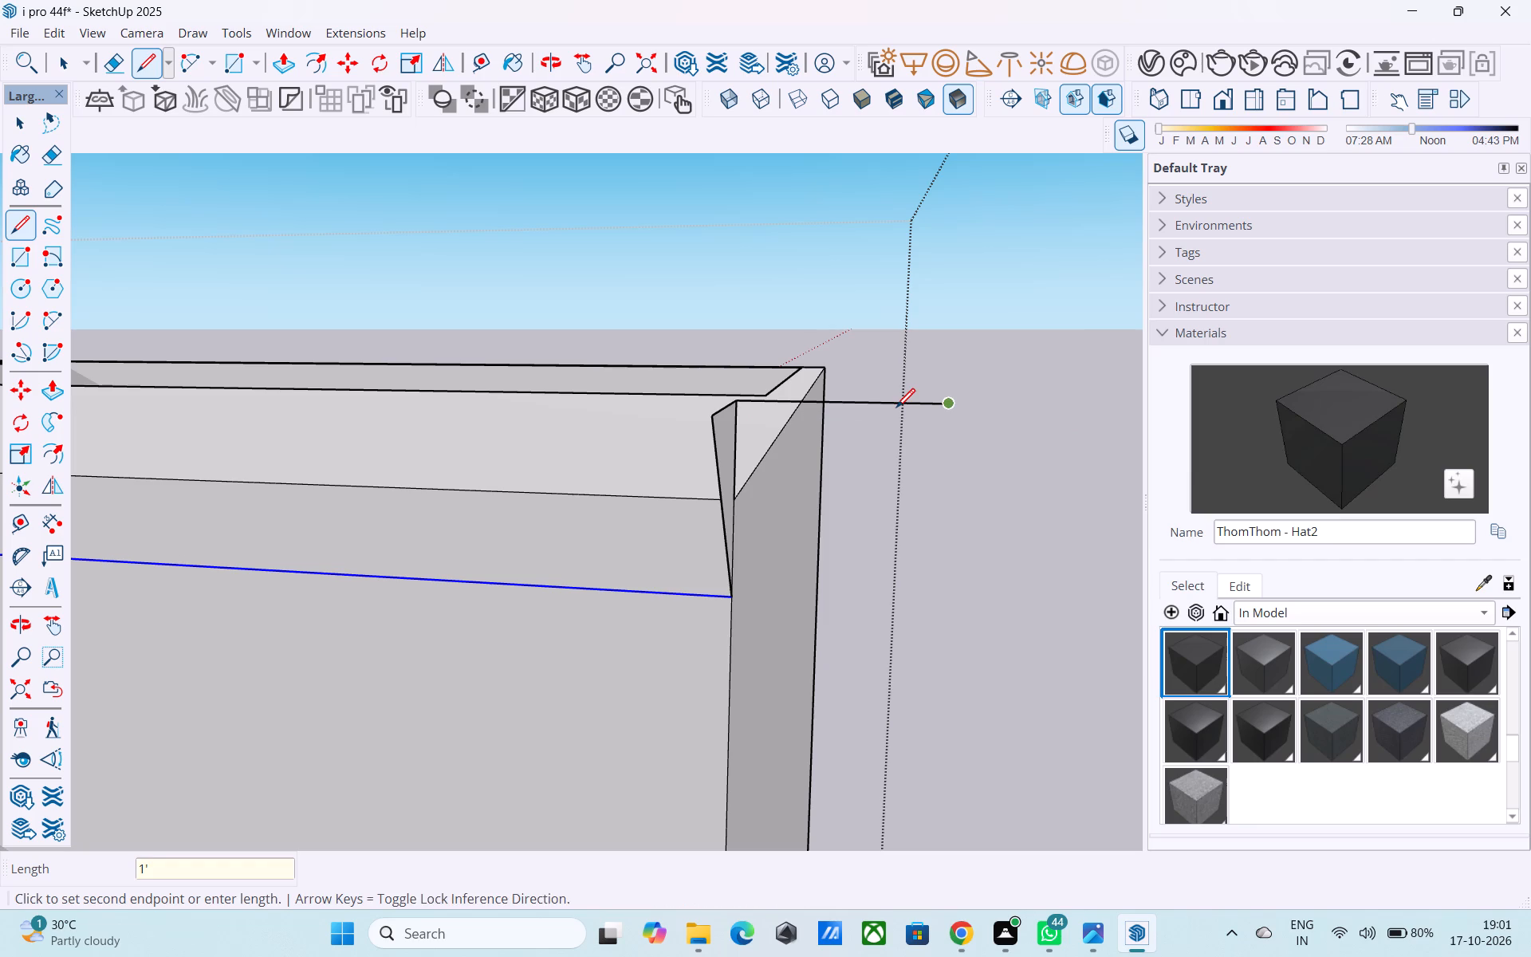
text(6")
key(Return)
Extend the outward line by another 6" and close the side cornice profile with a sloped line down to the corner.
middle_drag(884, 431, 512, 414)
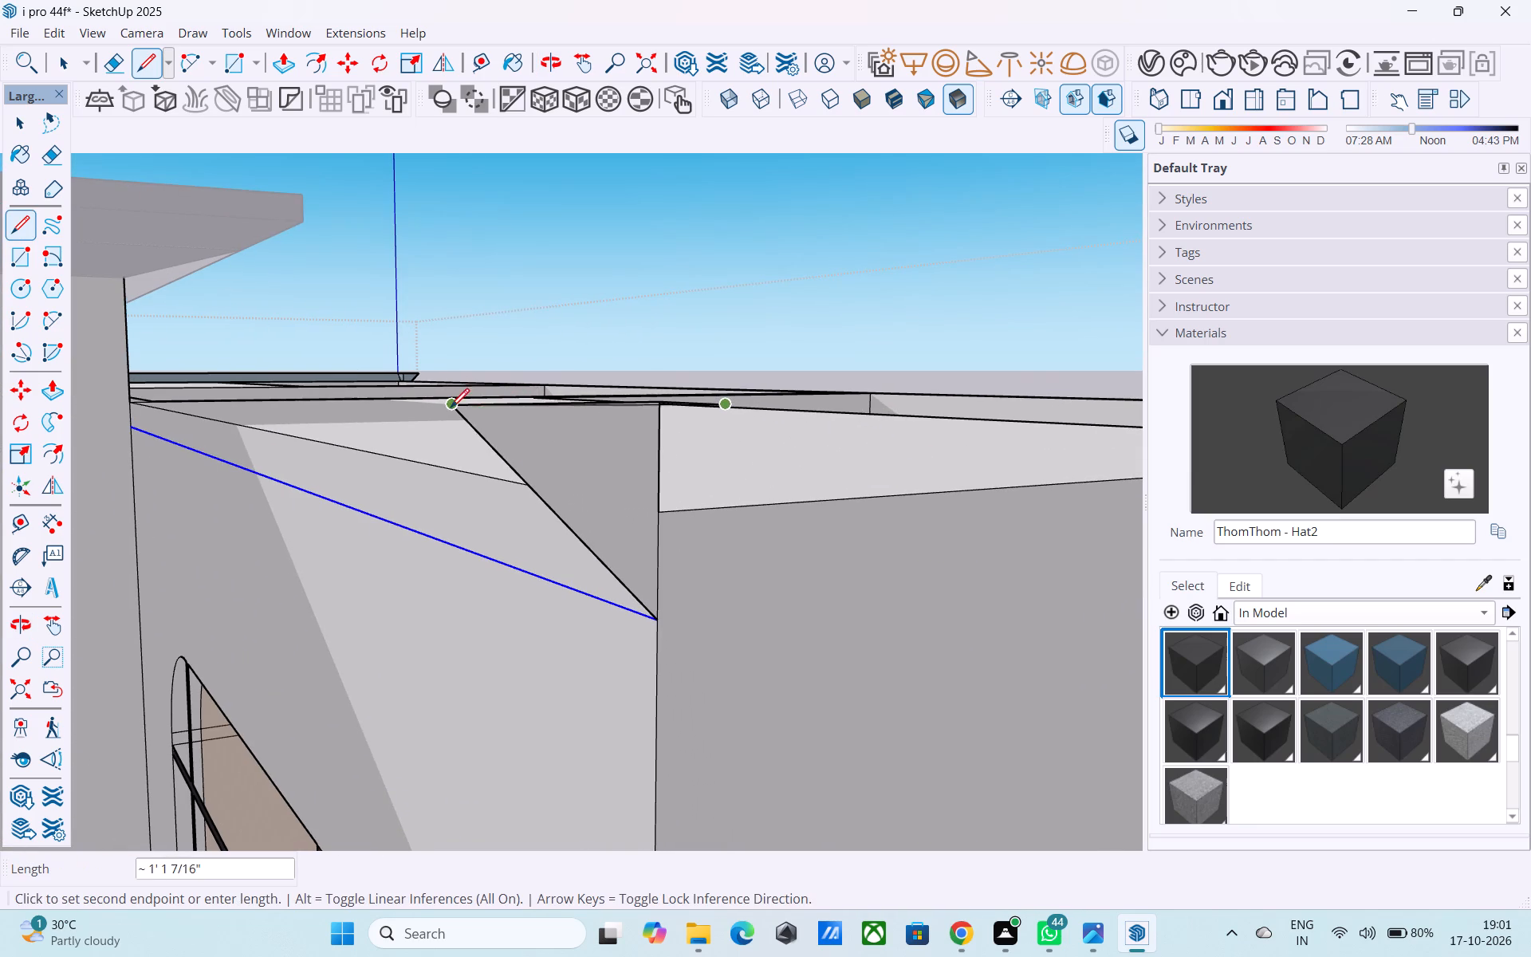
middle_drag(650, 435, 1140, 459)
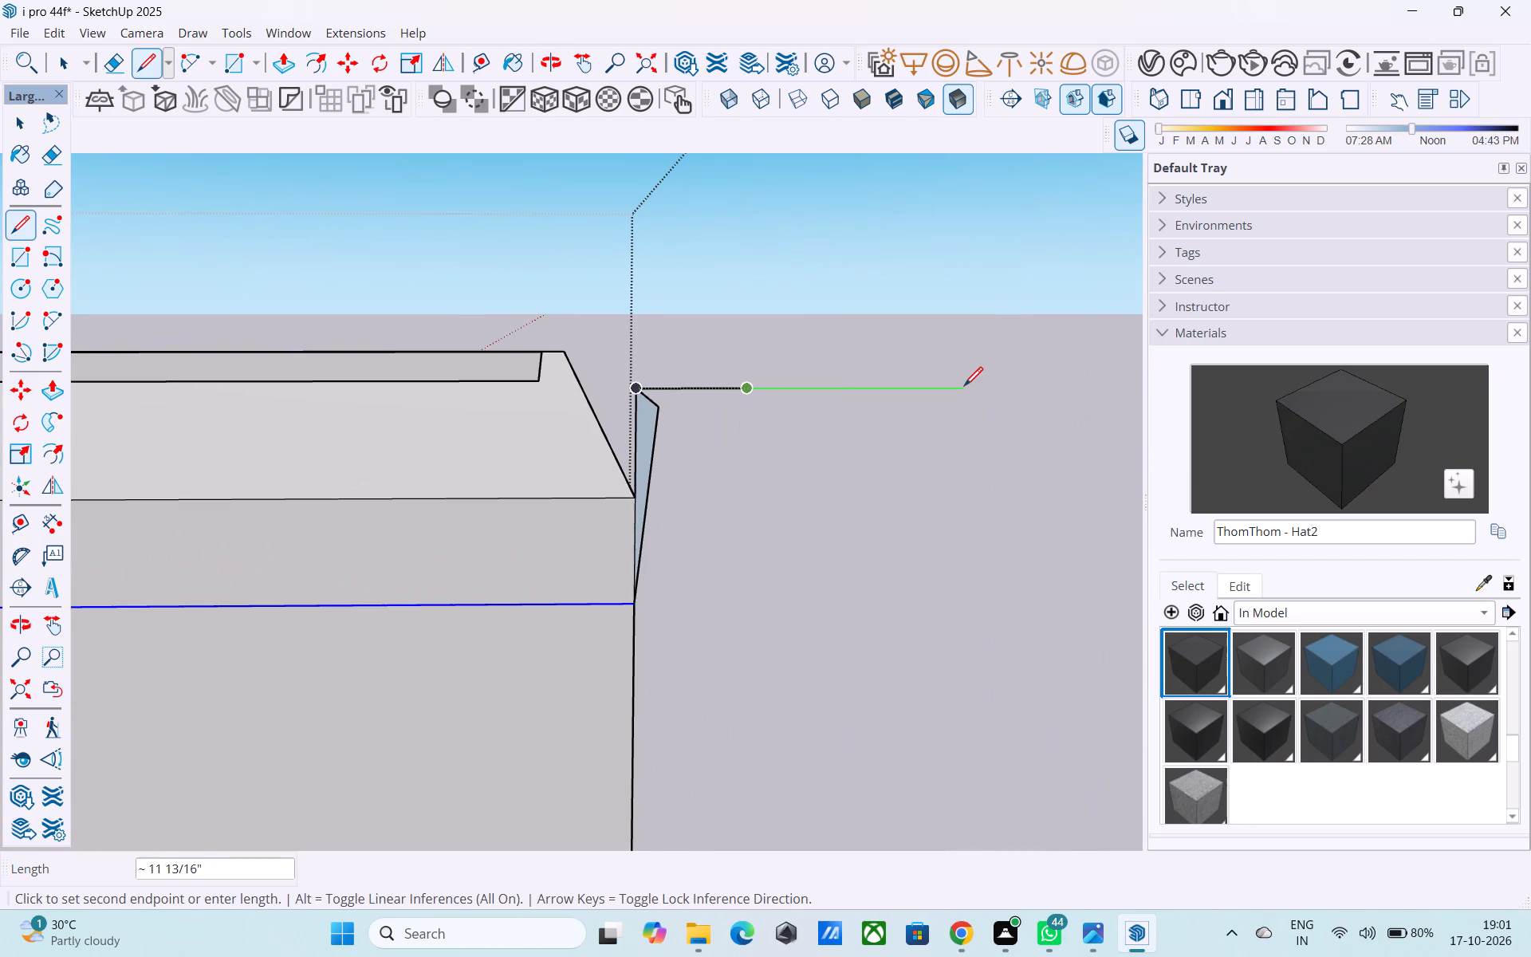
text(6")
key(Return)
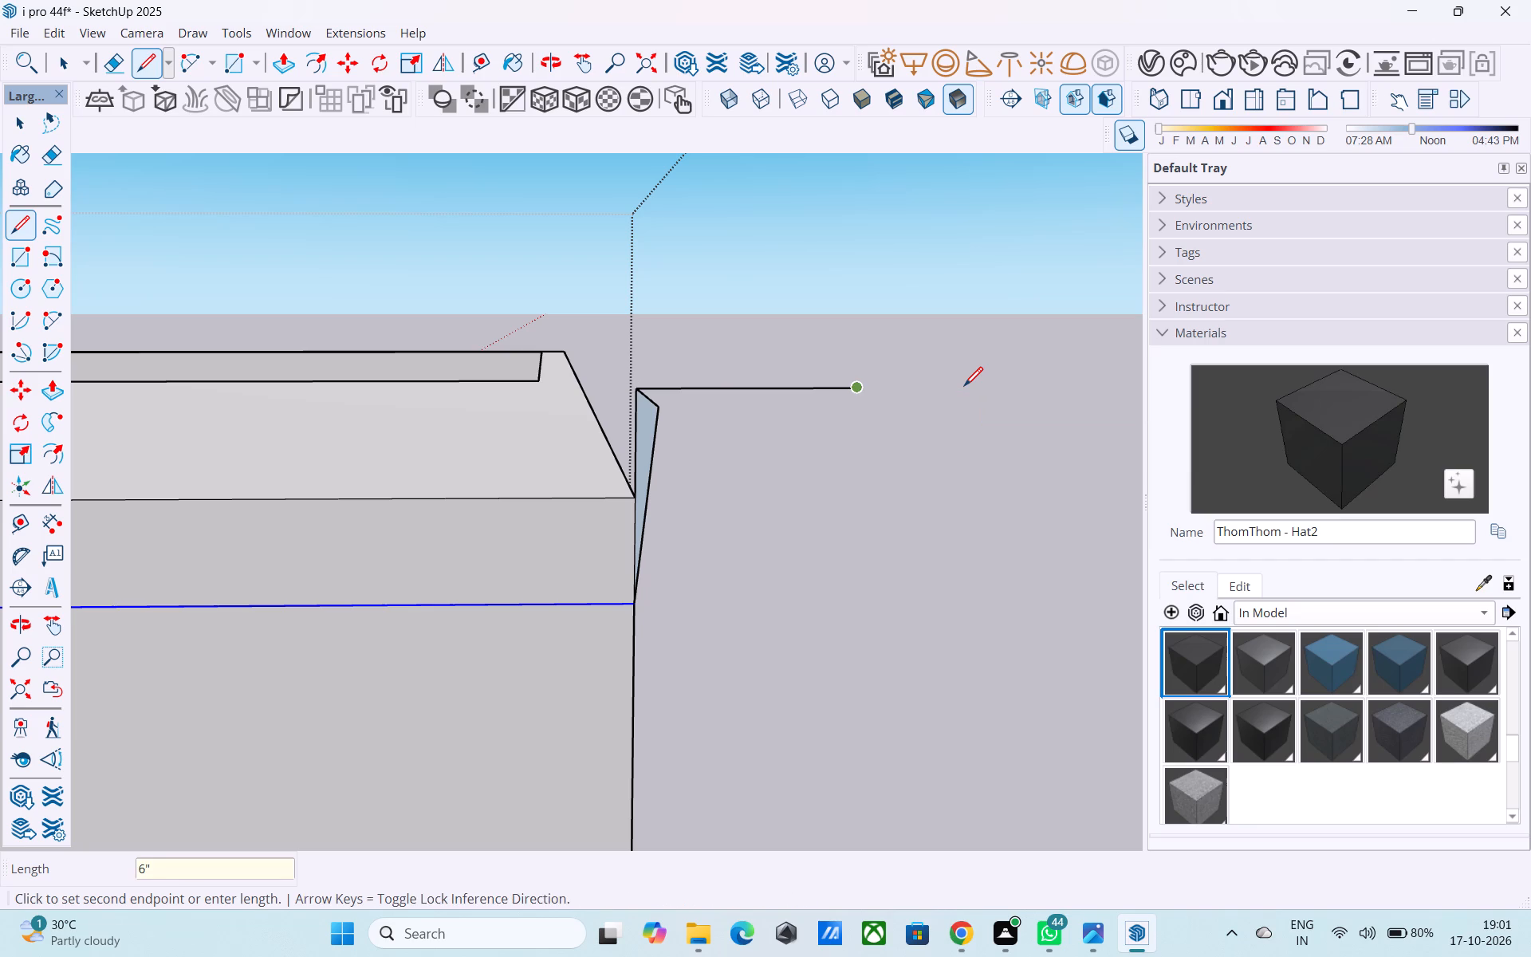
middle_drag(723, 486, 572, 538)
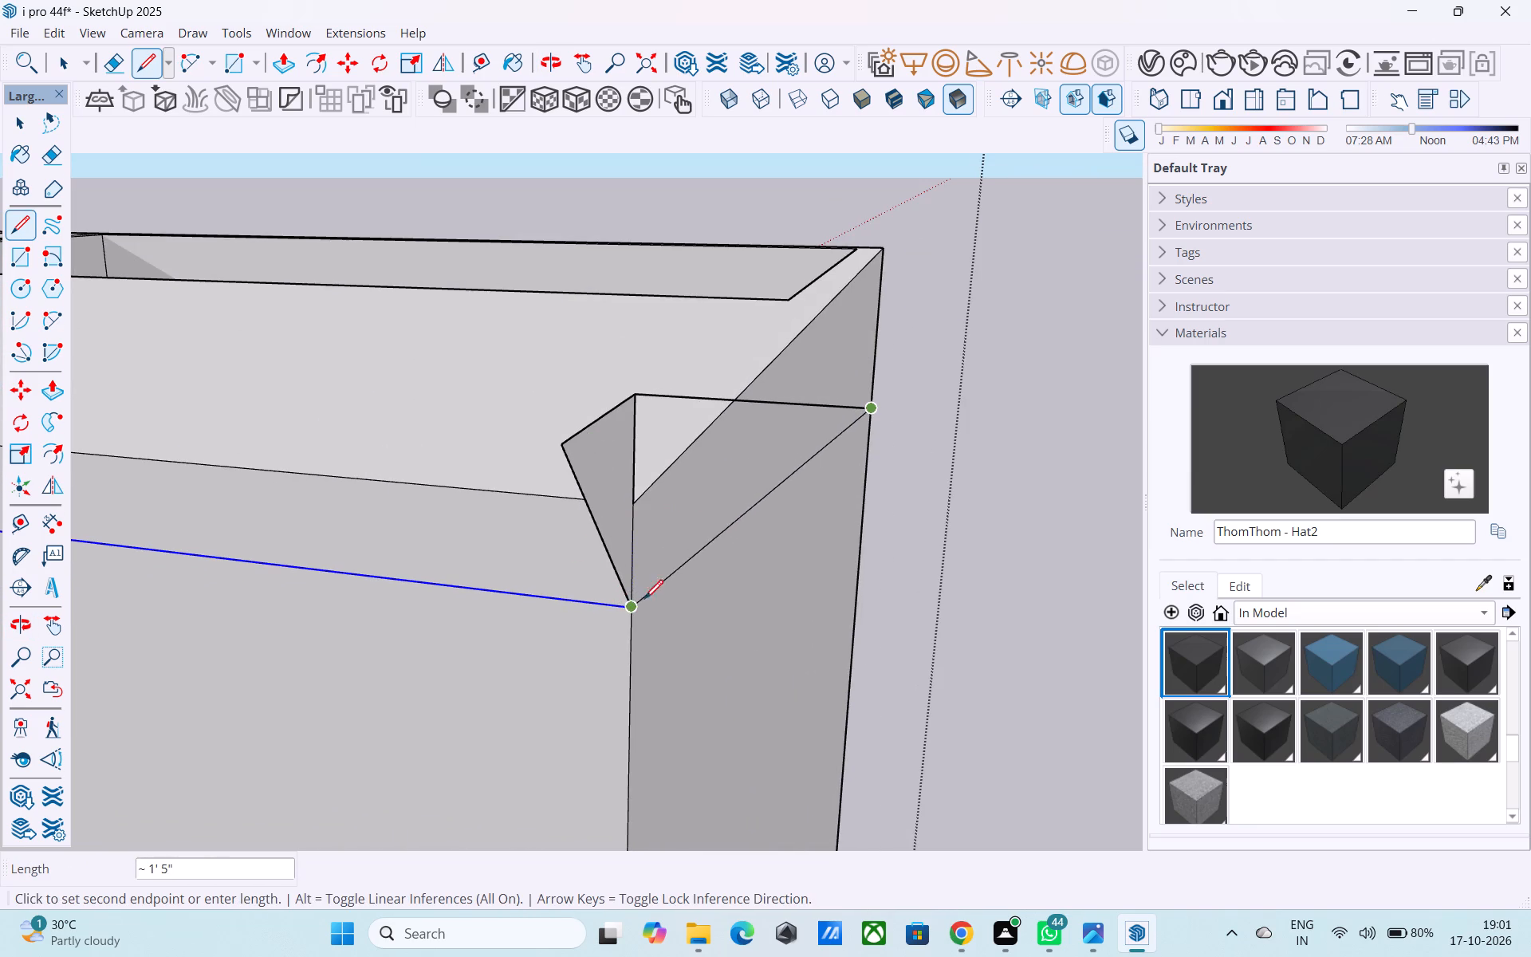
click(633, 605)
Examine both corner profiles and compare them with the left upper wing's finished cornice.
middle_drag(632, 606, 975, 605)
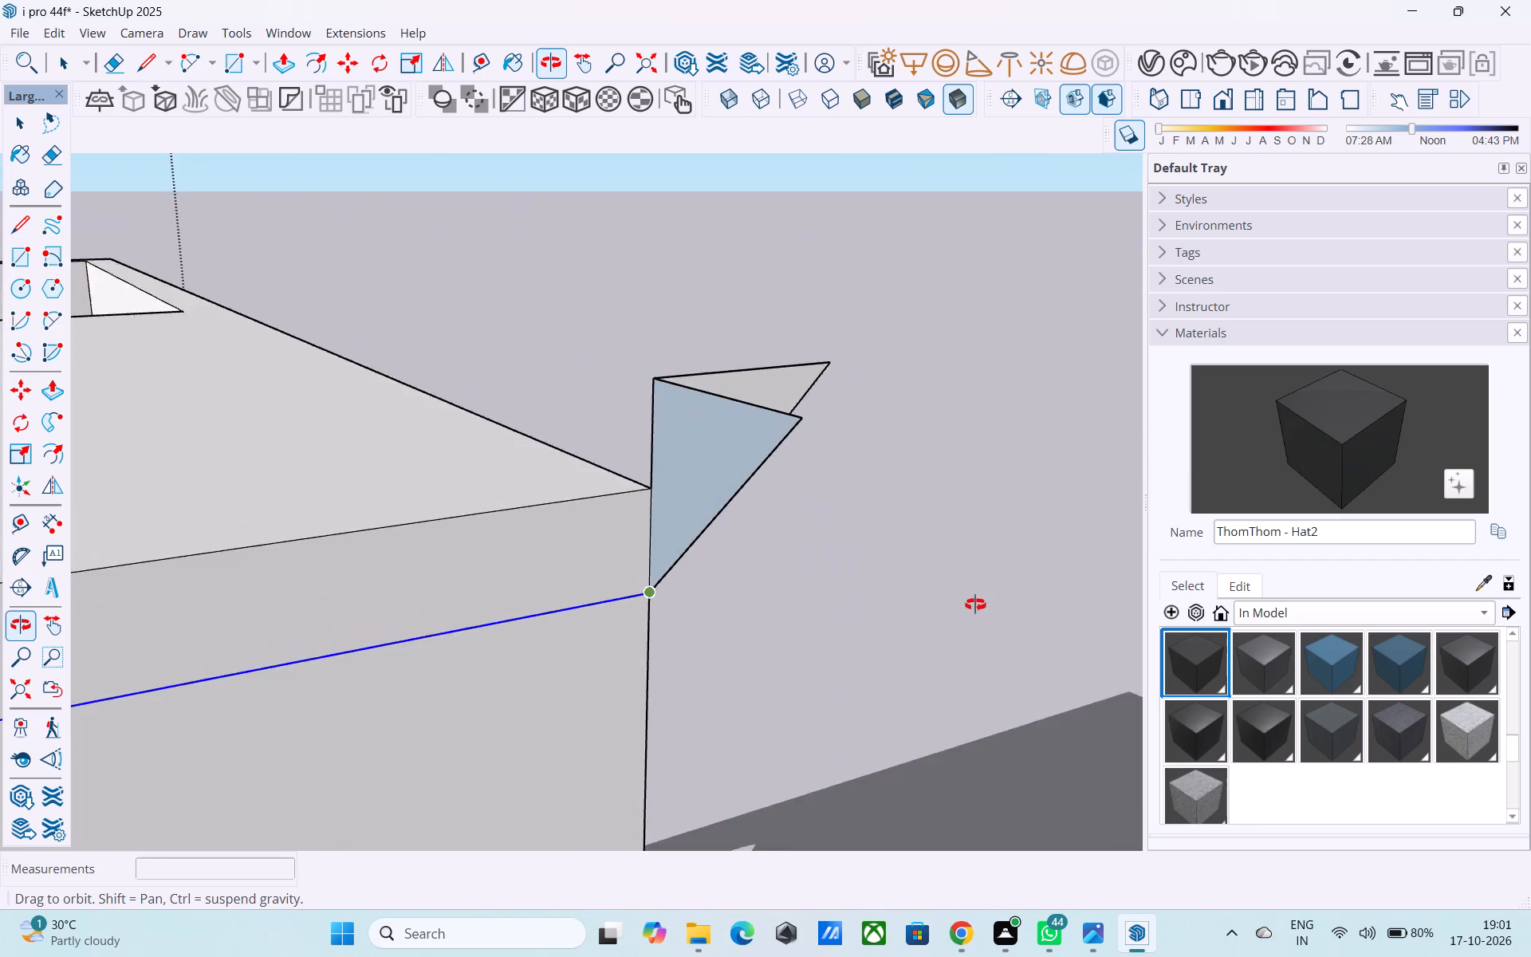
middle_drag(975, 605, 221, 604)
scroll(506, 605, down, 4)
middle_drag(508, 612, 823, 656)
scroll(787, 653, down, 20)
scroll(787, 653, down, 6)
middle_drag(606, 660, 734, 616)
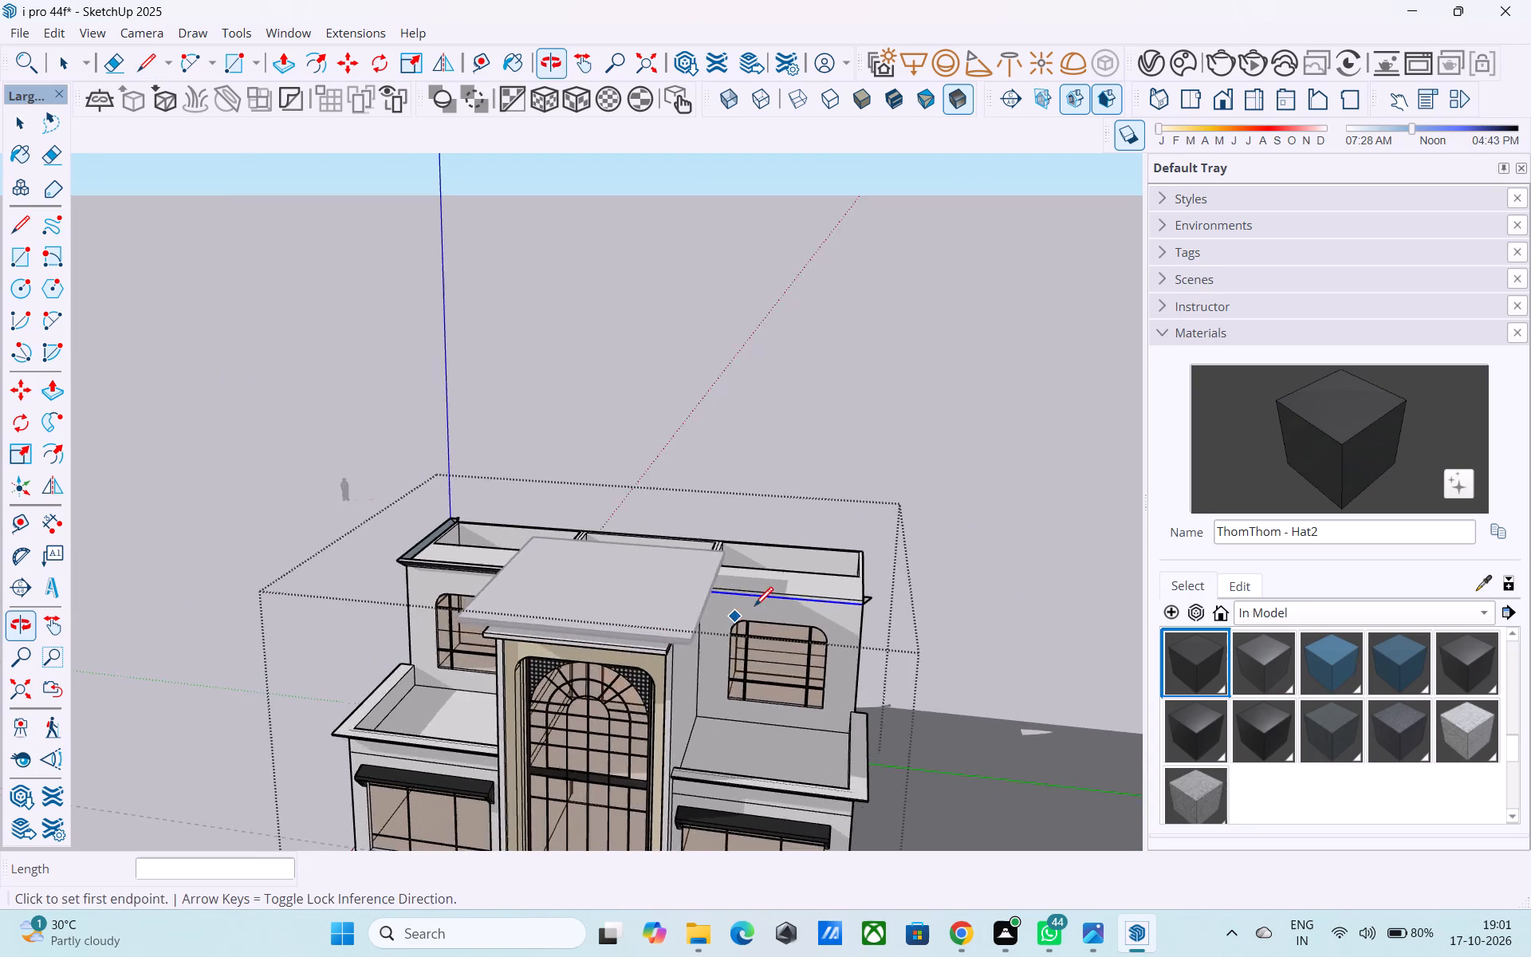
scroll(804, 594, up, 4)
scroll(771, 617, down, 1)
scroll(287, 555, up, 15)
middle_drag(218, 567, 307, 563)
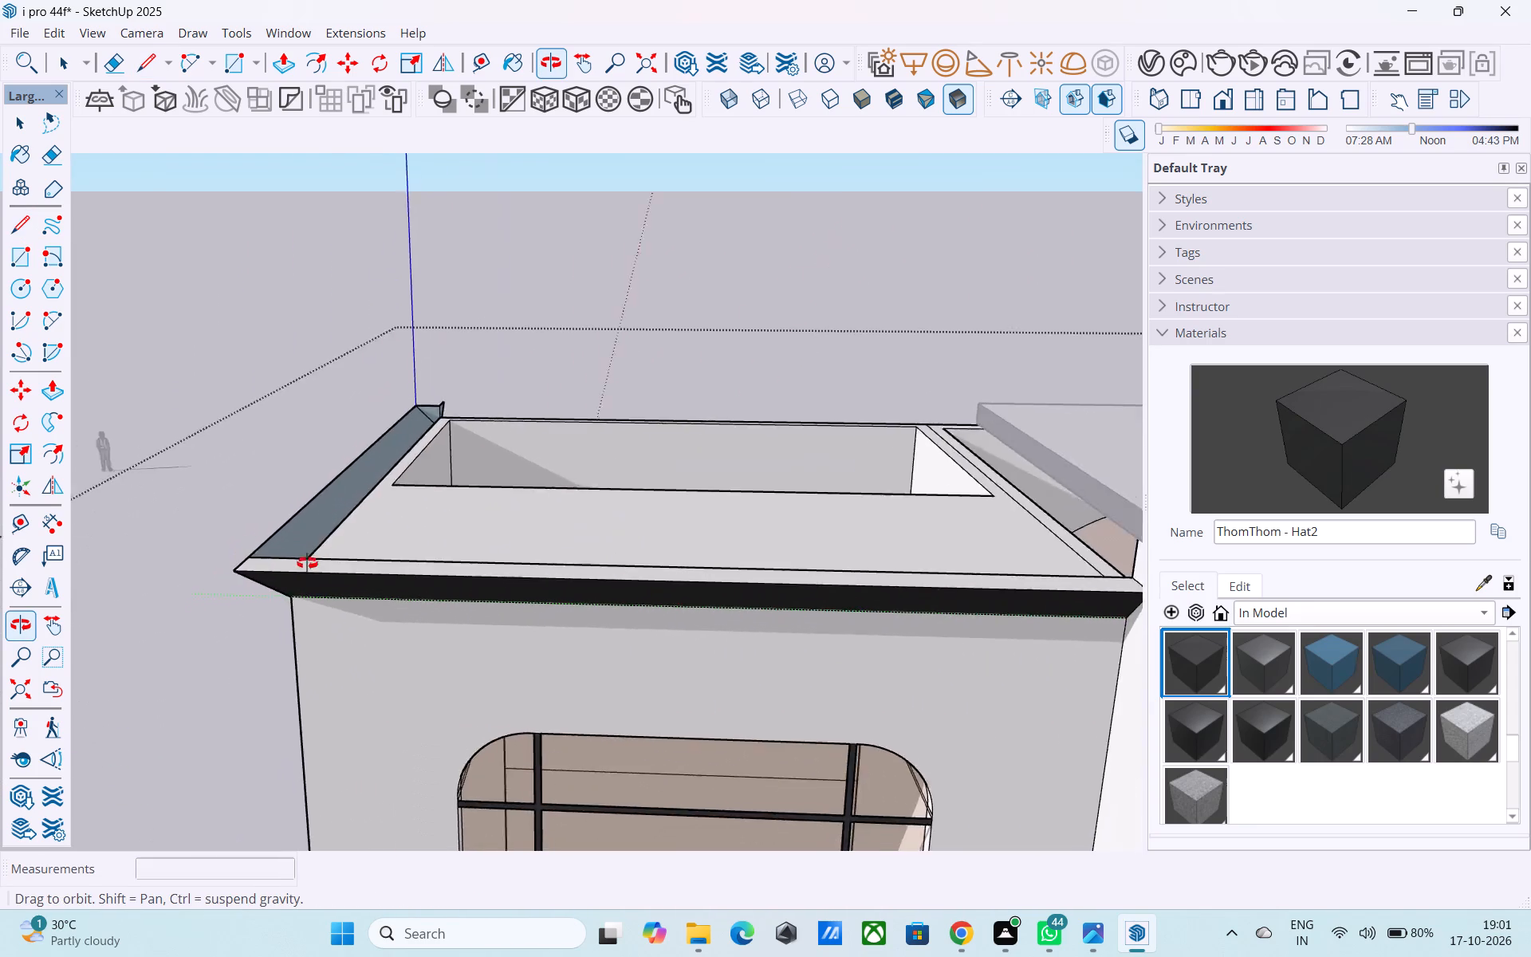
middle_drag(307, 563, 439, 487)
scroll(440, 486, down, 10)
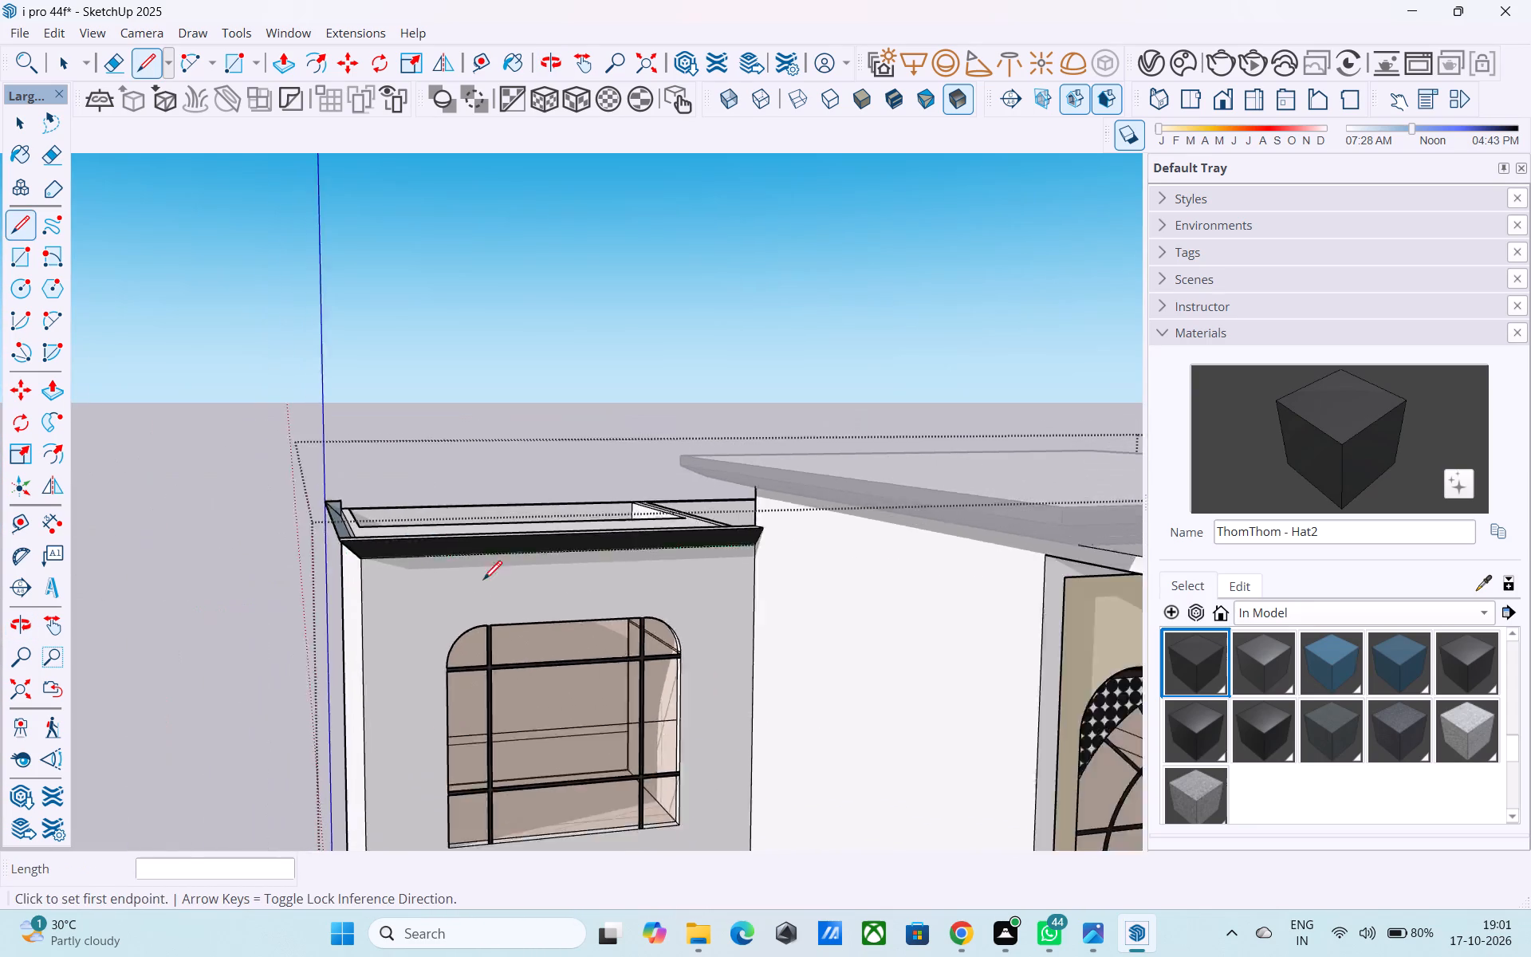
middle_drag(872, 593, 404, 570)
middle_click(388, 559)
scroll(388, 558, down, 6)
scroll(822, 610, up, 5)
middle_drag(1061, 612, 716, 645)
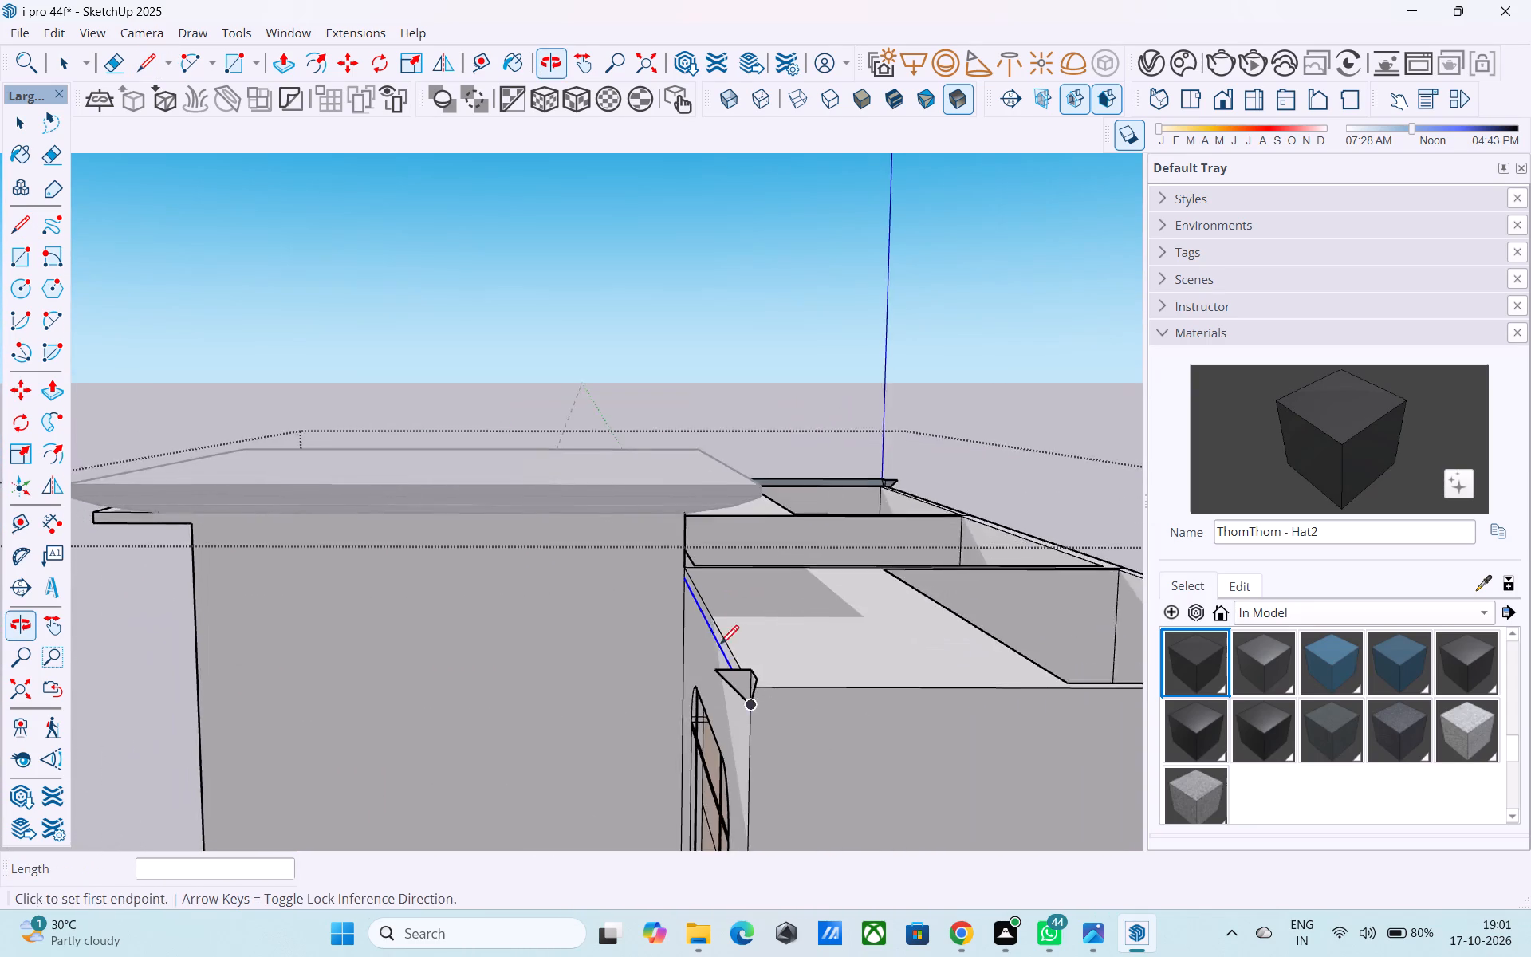
Push/Pull the triangular front profile along the right upper wing's front roof edge to the central tower wall.
scroll(730, 649, up, 4)
middle_drag(752, 710, 762, 642)
scroll(762, 642, up, 7)
middle_drag(752, 644, 1162, 592)
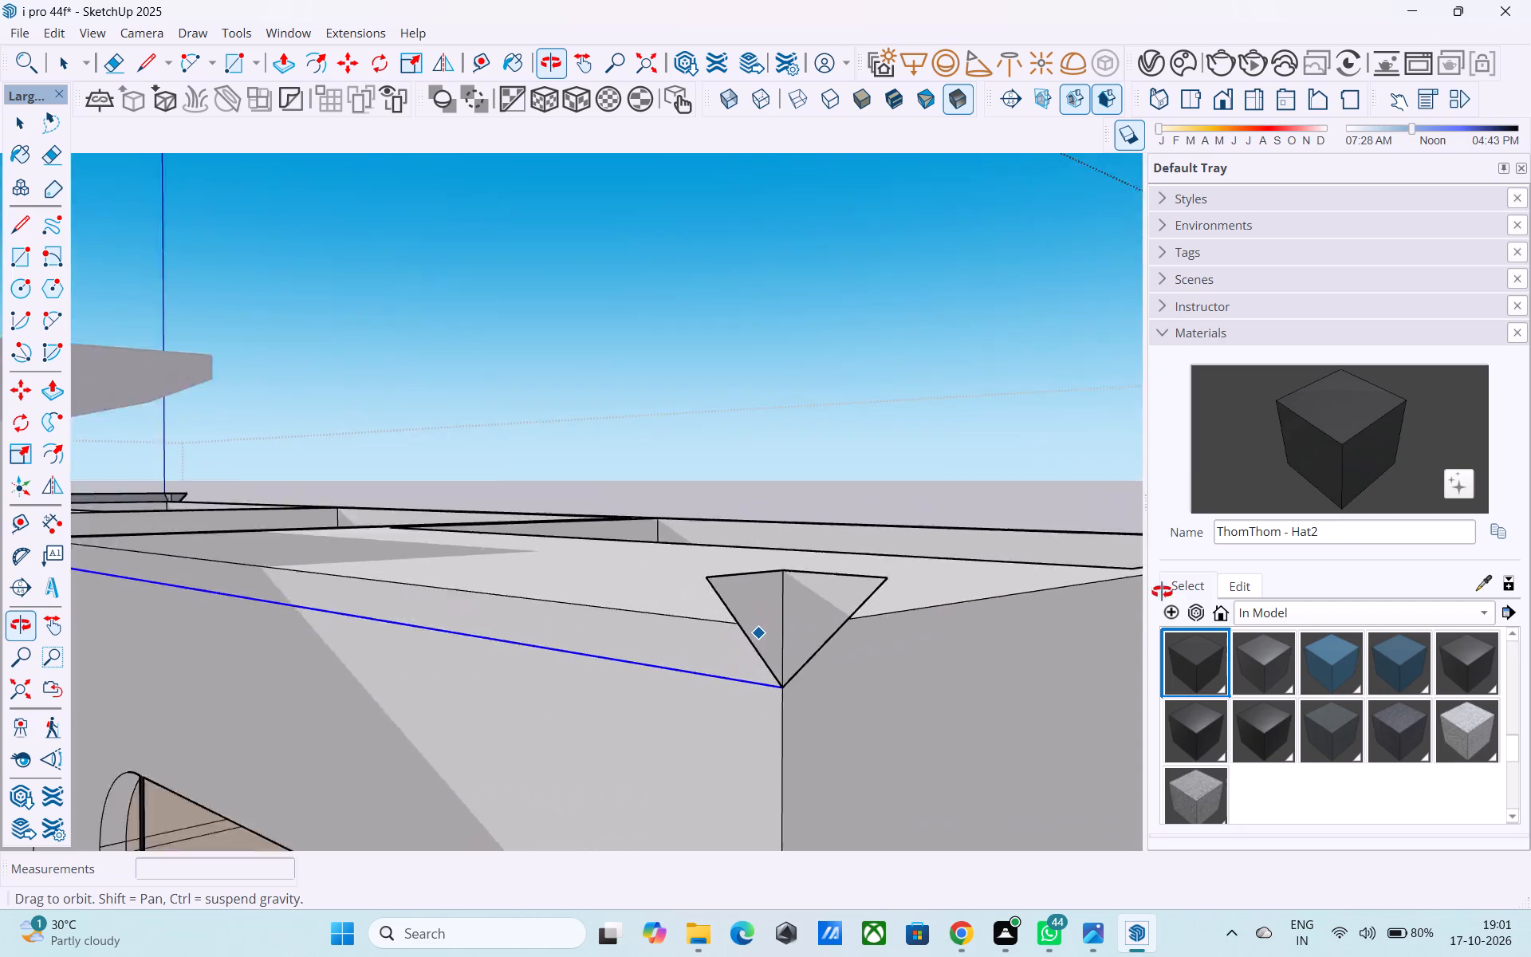
middle_drag(1162, 592, 1433, 628)
middle_drag(686, 671, 725, 664)
key(space)
click(851, 590)
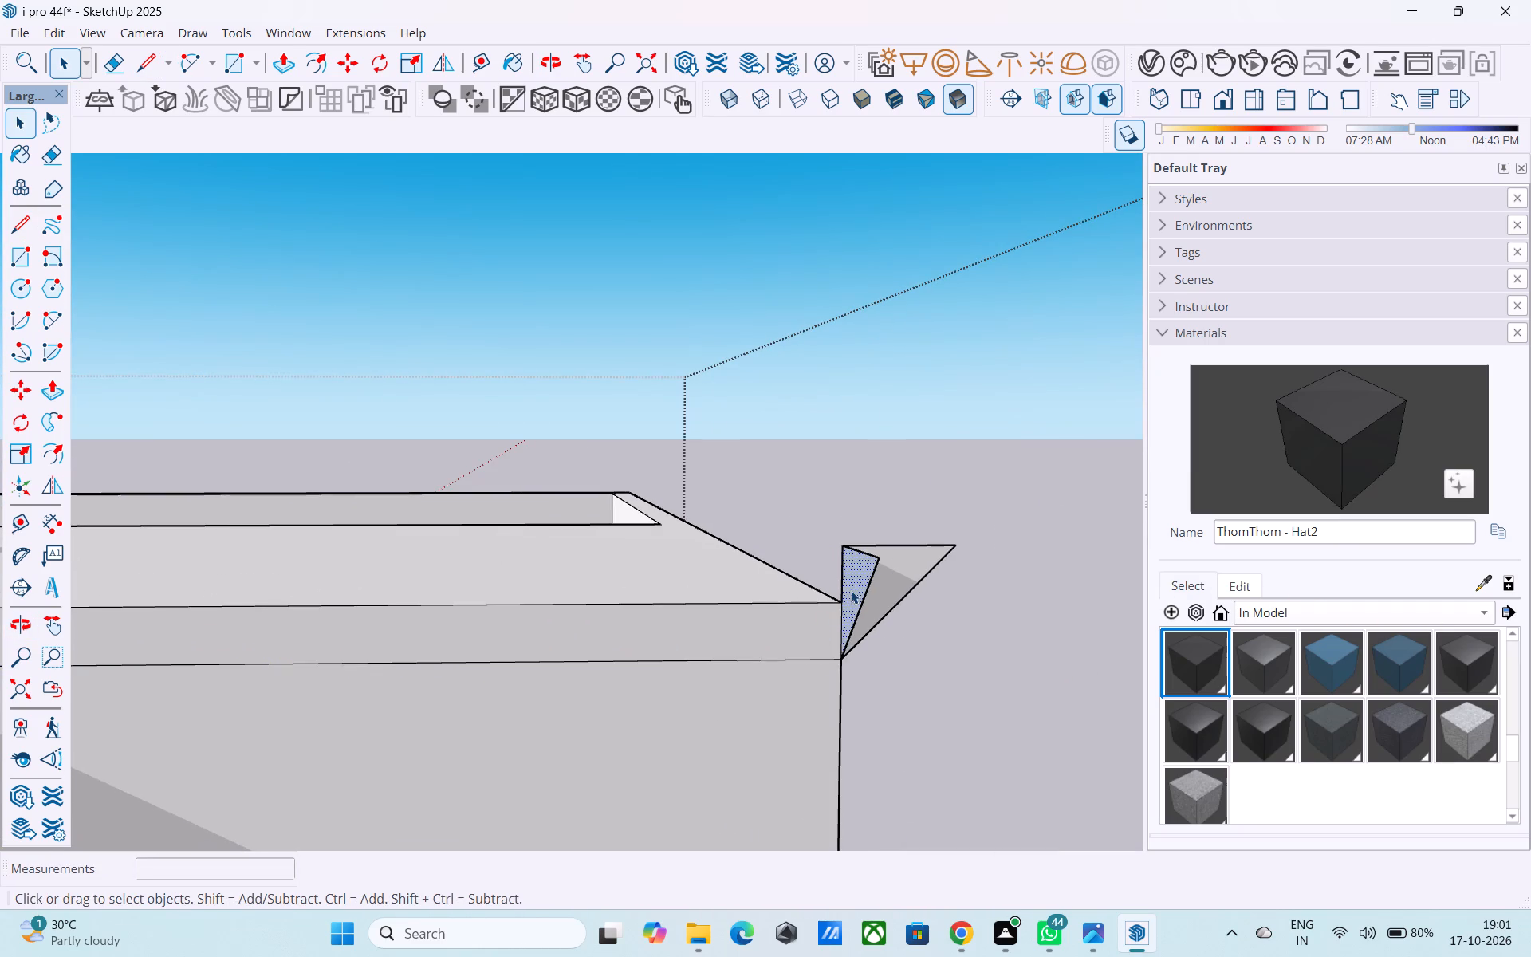
key(p)
click(851, 590)
scroll(701, 606, down, 3)
middle_drag(657, 613, 858, 660)
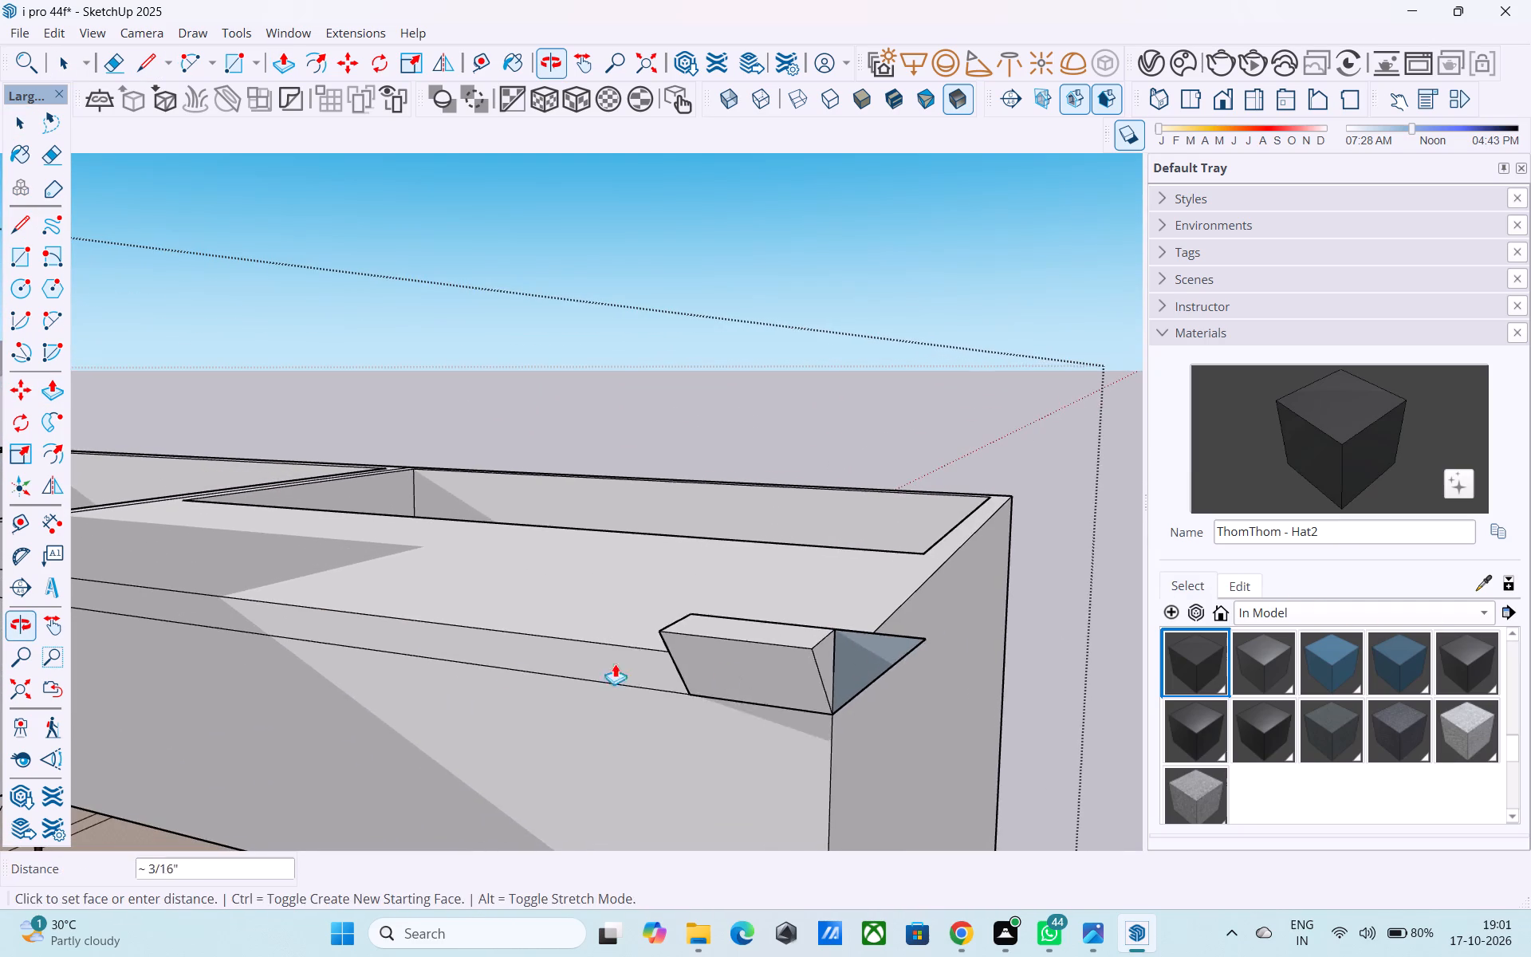
shift+middle_drag(317, 642, 709, 651)
shift+middle_drag(101, 538, 246, 561)
click(202, 550)
Push/Pull the triangular side profile 20' along the right upper wing's side wall to its rear corner.
scroll(421, 625, down, 10)
middle_drag(541, 638, 307, 599)
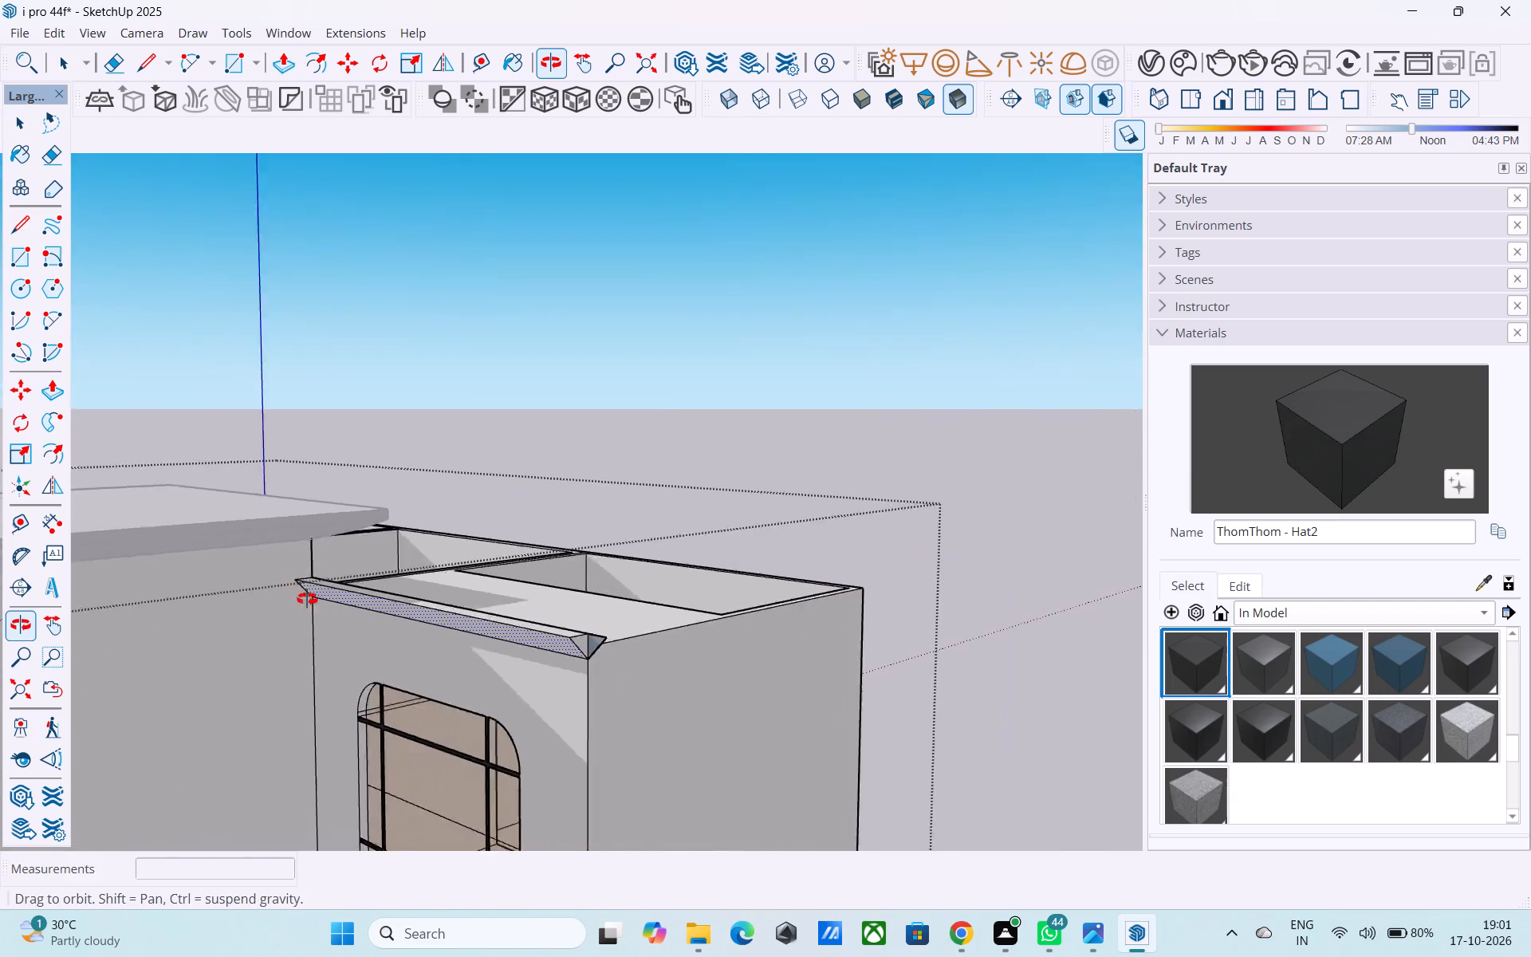
middle_drag(307, 599, 228, 580)
scroll(284, 573, up, 7)
middle_drag(580, 667, 321, 635)
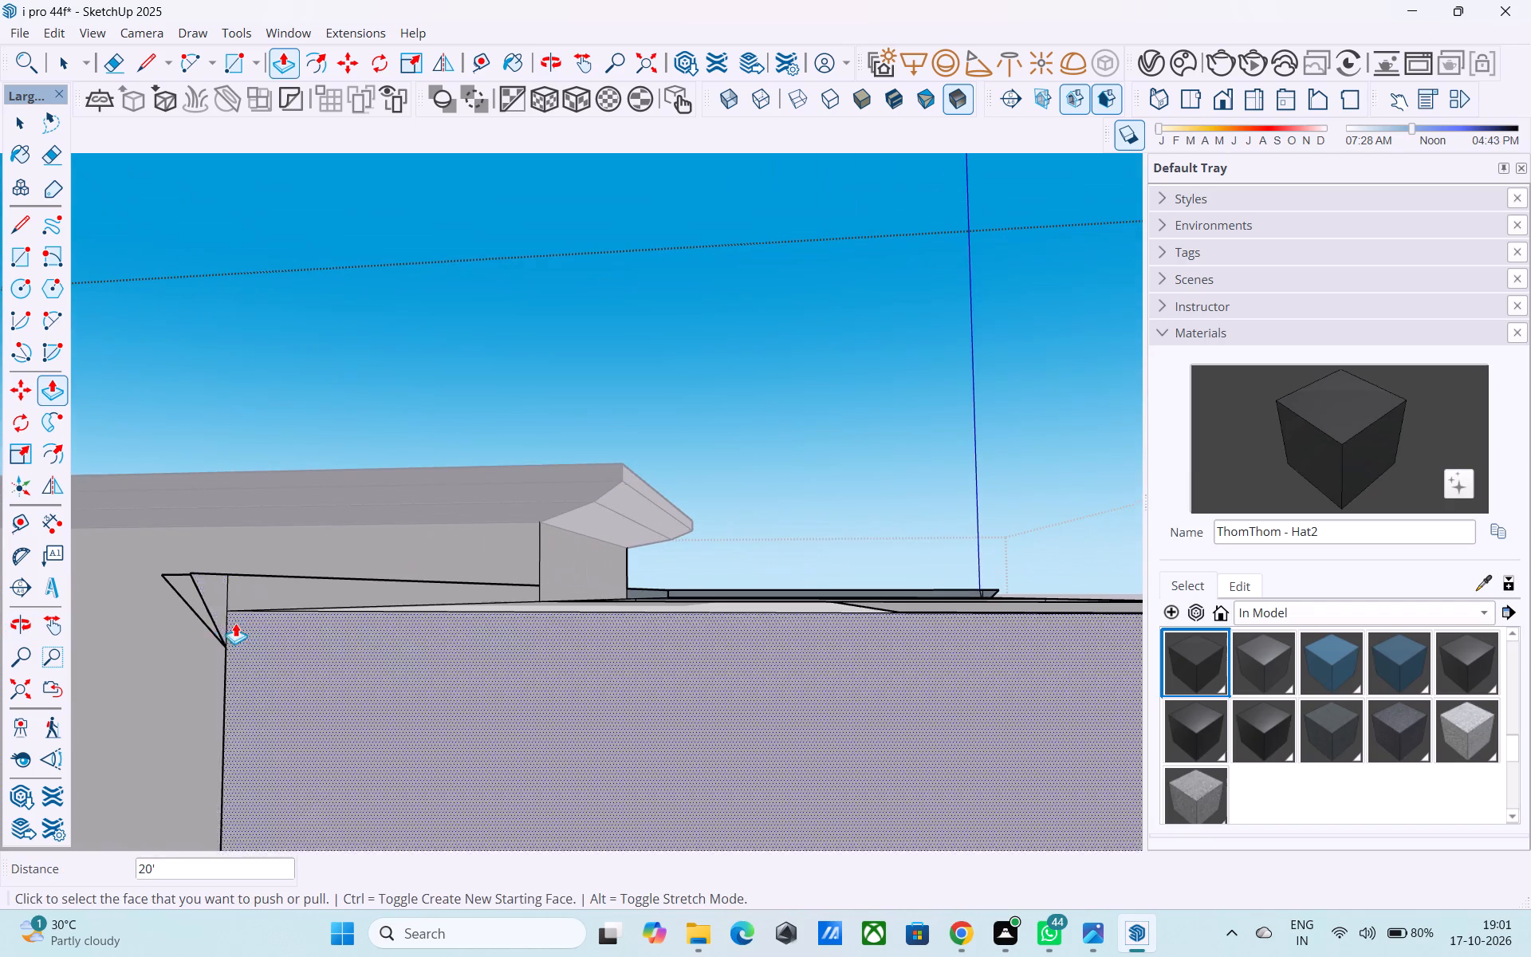
click(222, 604)
scroll(641, 652, down, 3)
middle_drag(660, 656, 828, 657)
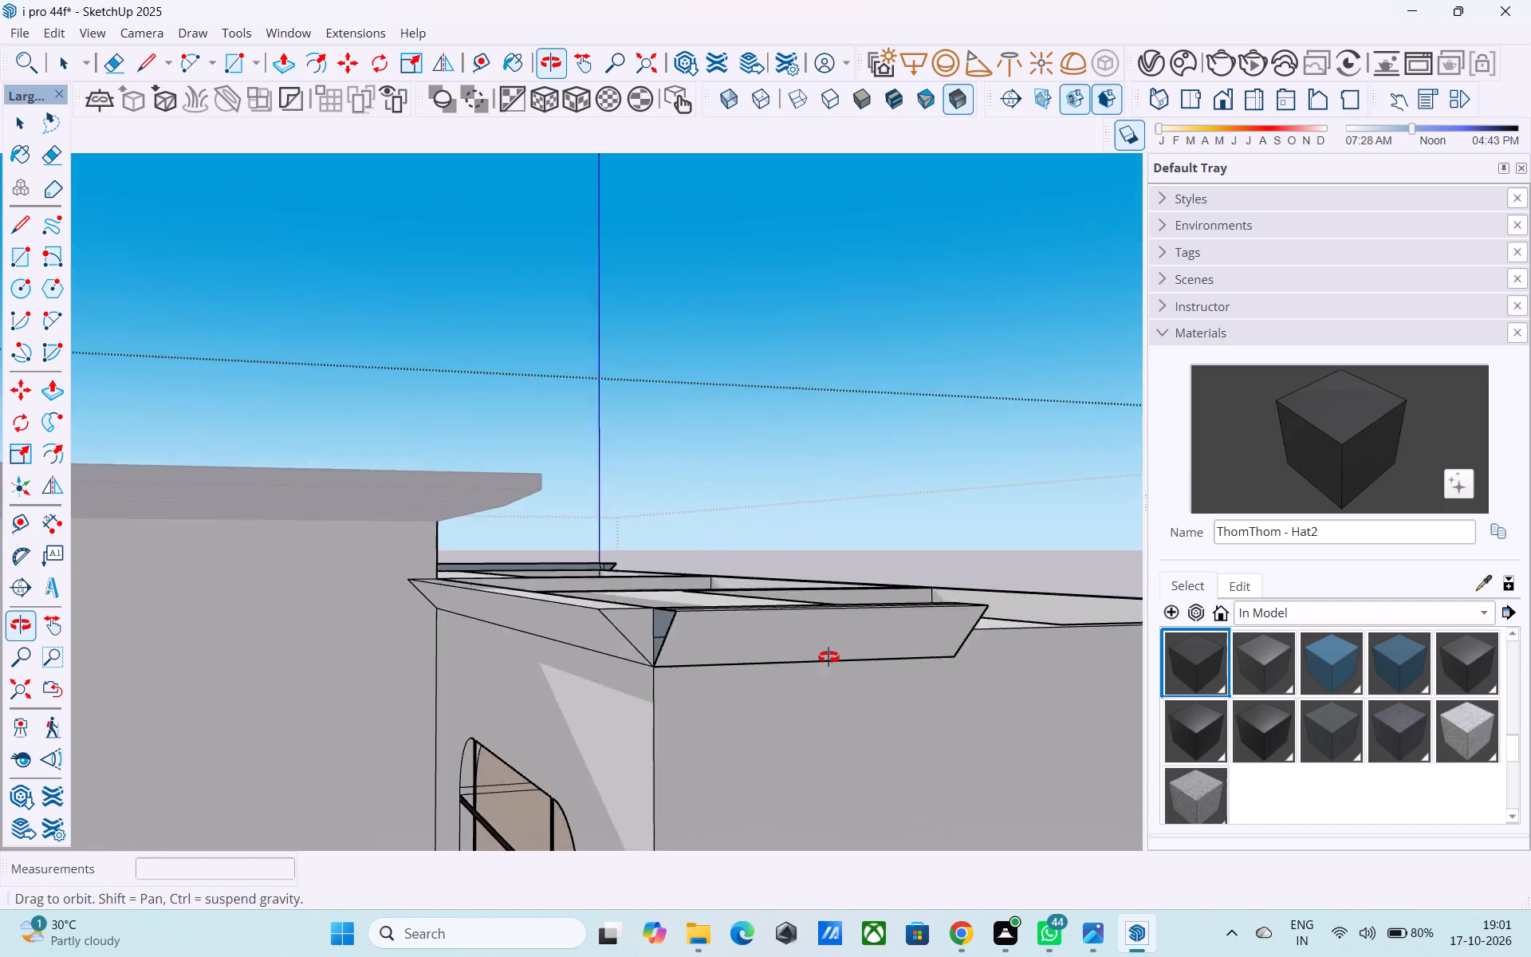
middle_drag(828, 657, 339, 689)
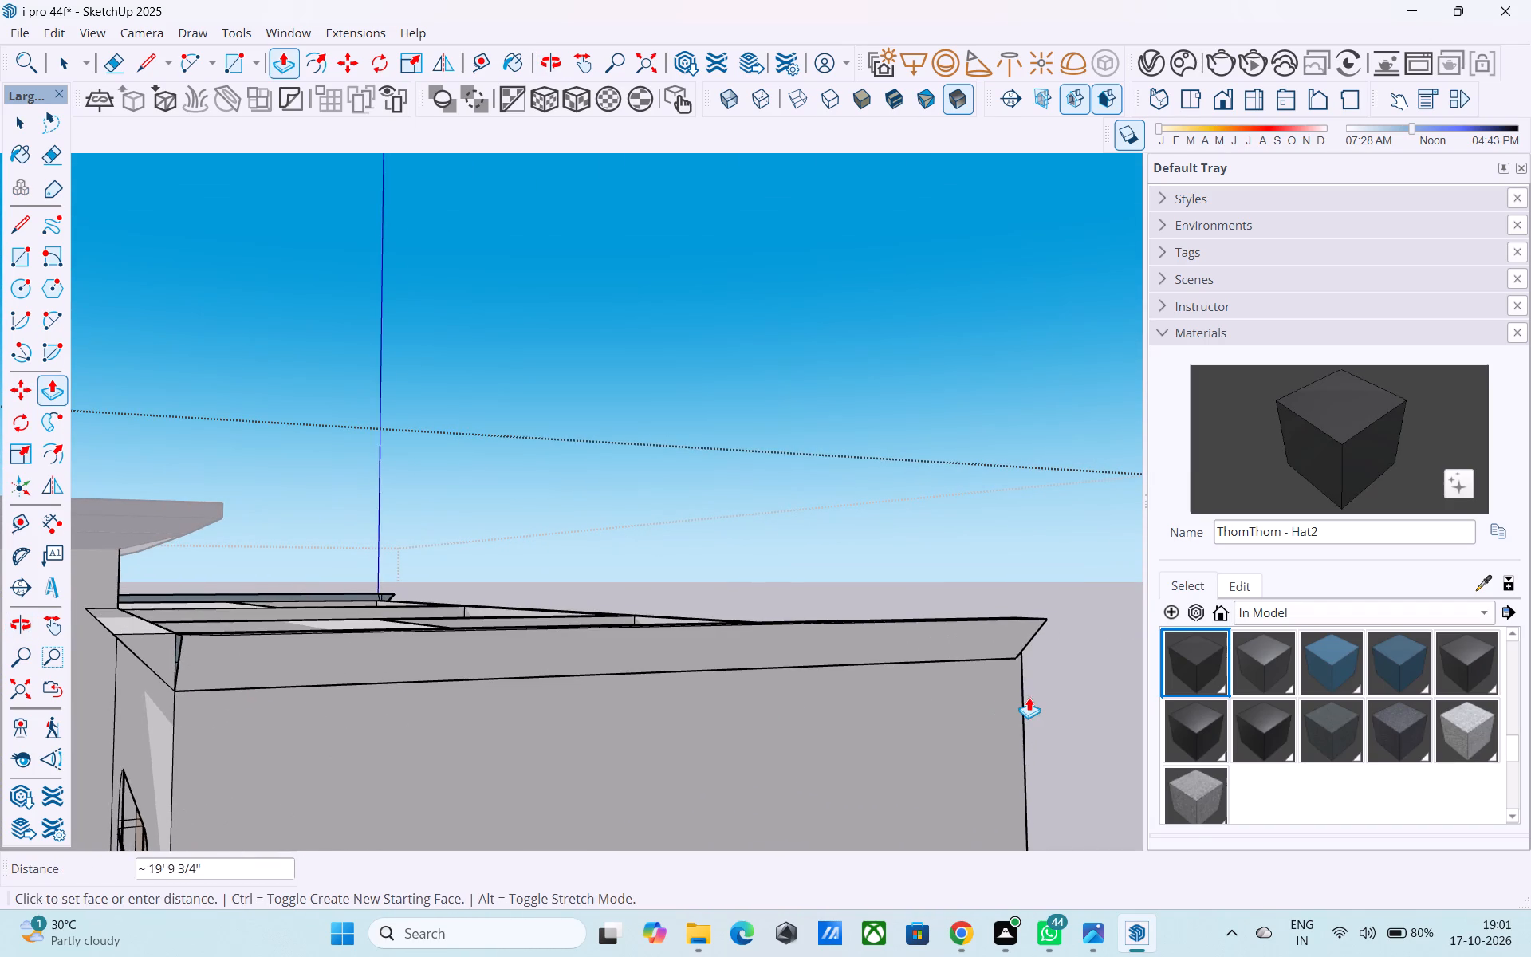
click(1021, 697)
Close the open triangular end of the right upper wing's side cornice with a line across it, and erase the leftover dividing edge.
scroll(1021, 697, down, 3)
middle_drag(1021, 697, 1064, 693)
scroll(358, 663, up, 6)
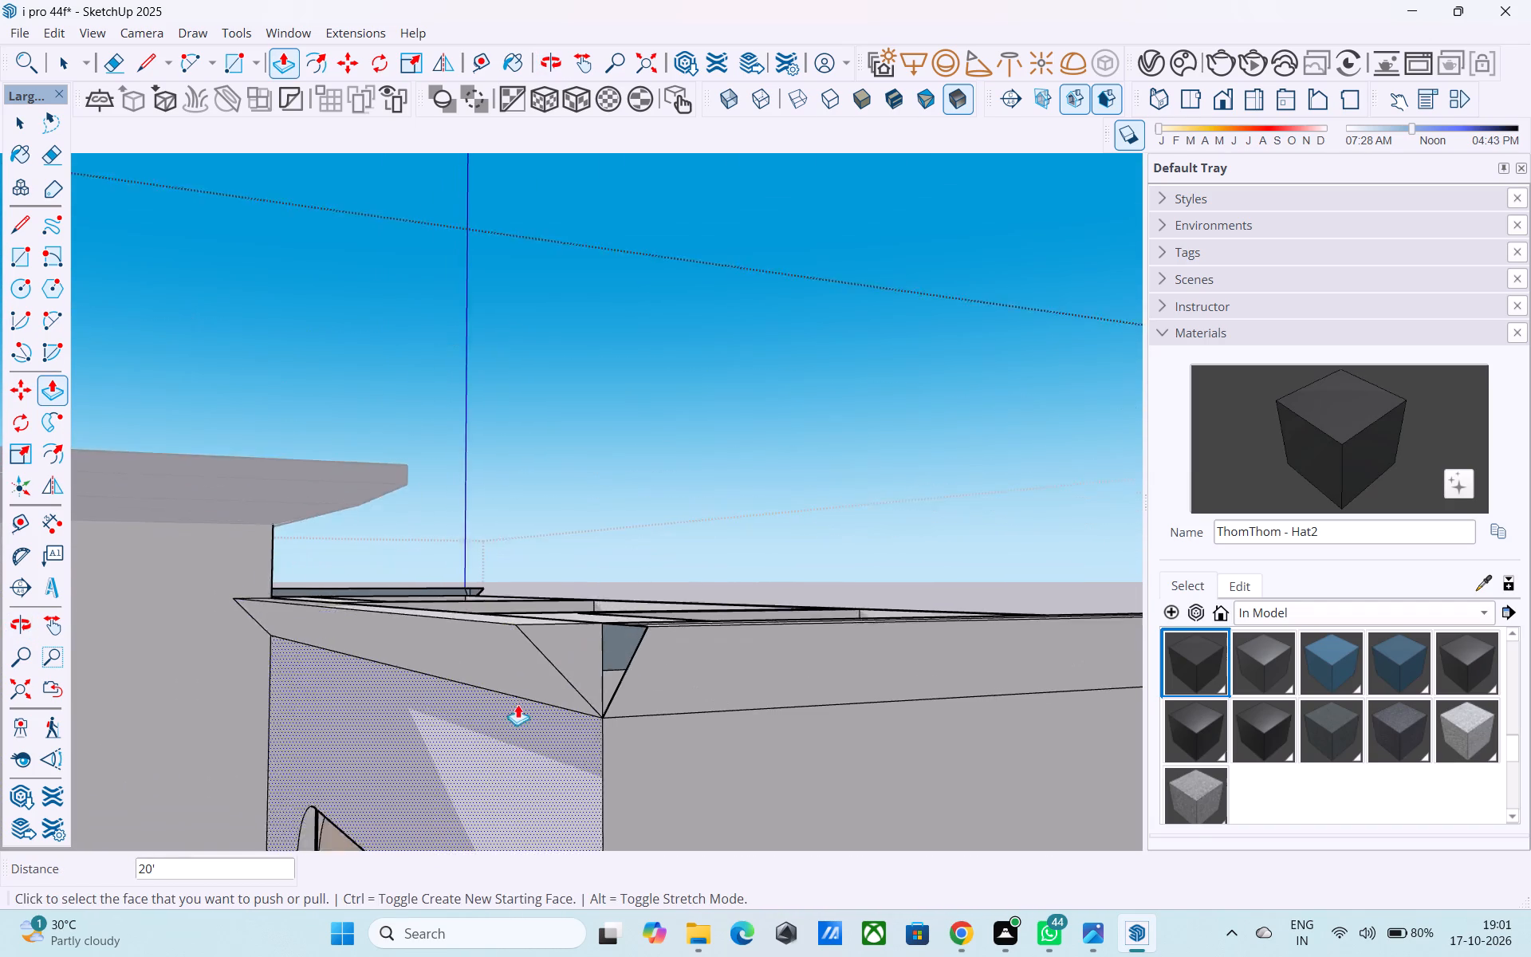
scroll(518, 704, up, 5)
middle_drag(598, 704, 633, 925)
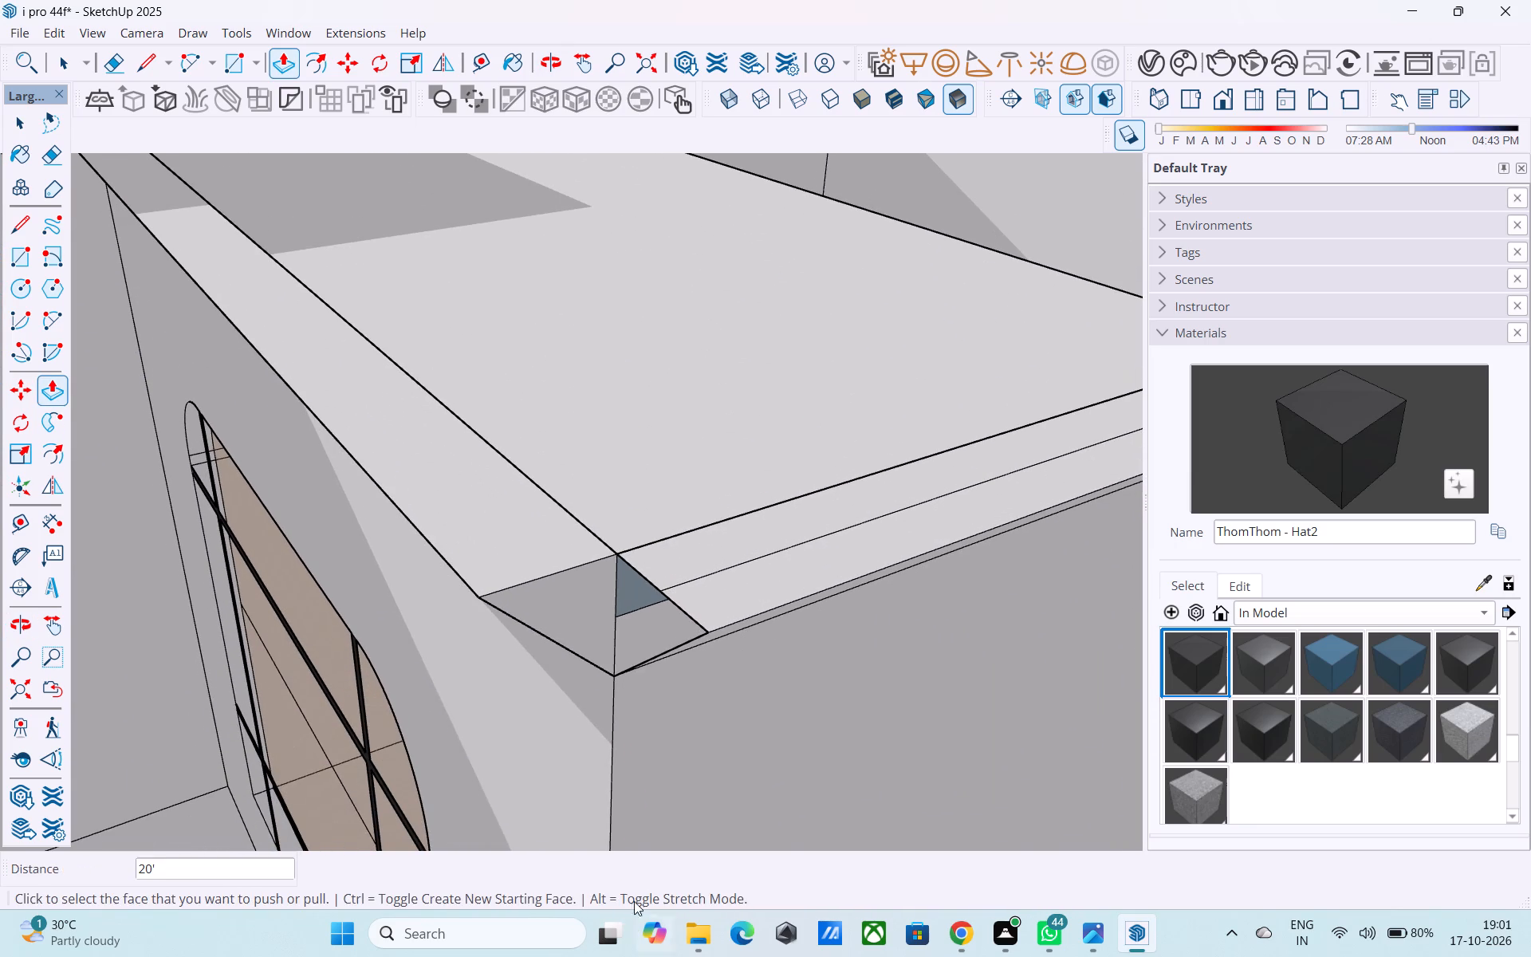
key(space)
key(l)
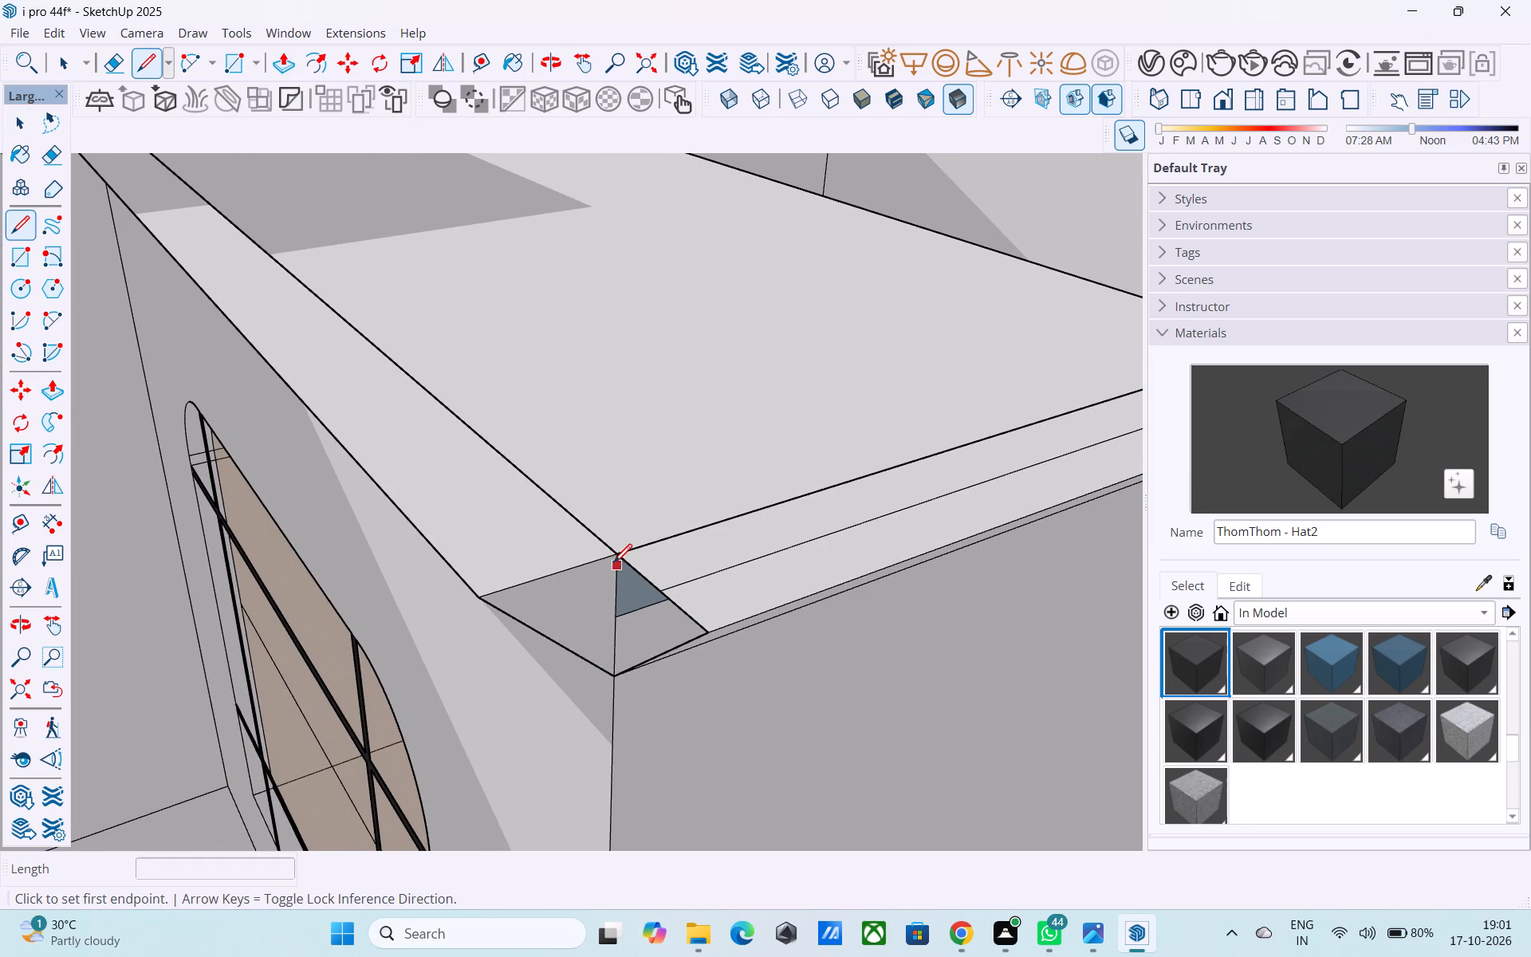
click(614, 563)
key(space)
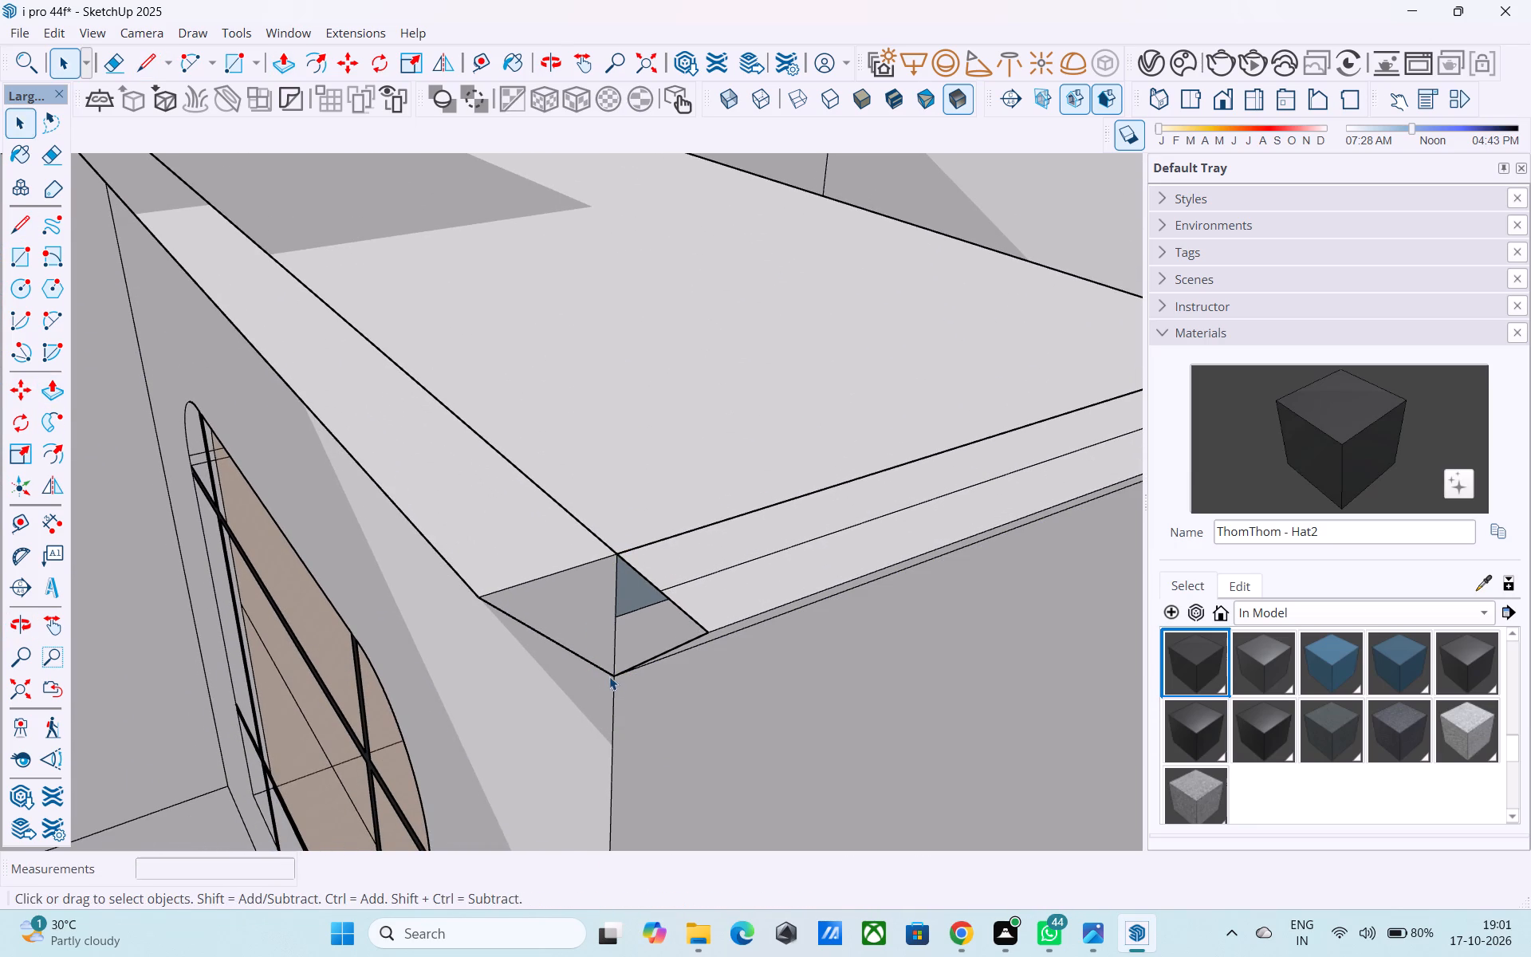
middle_drag(607, 674, 665, 627)
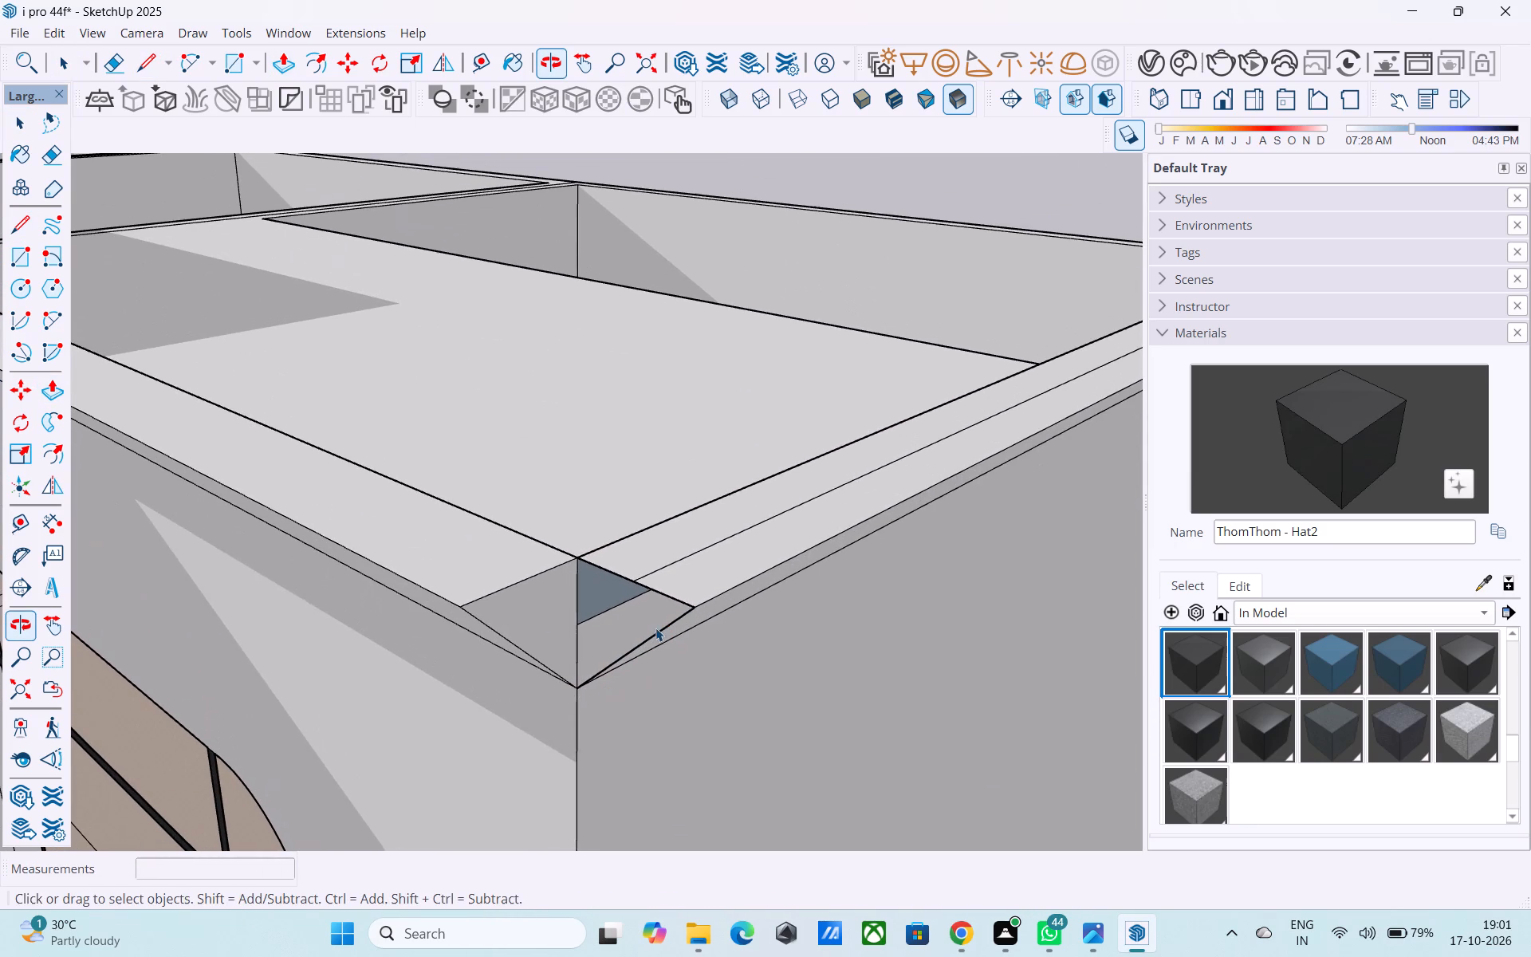
key(l)
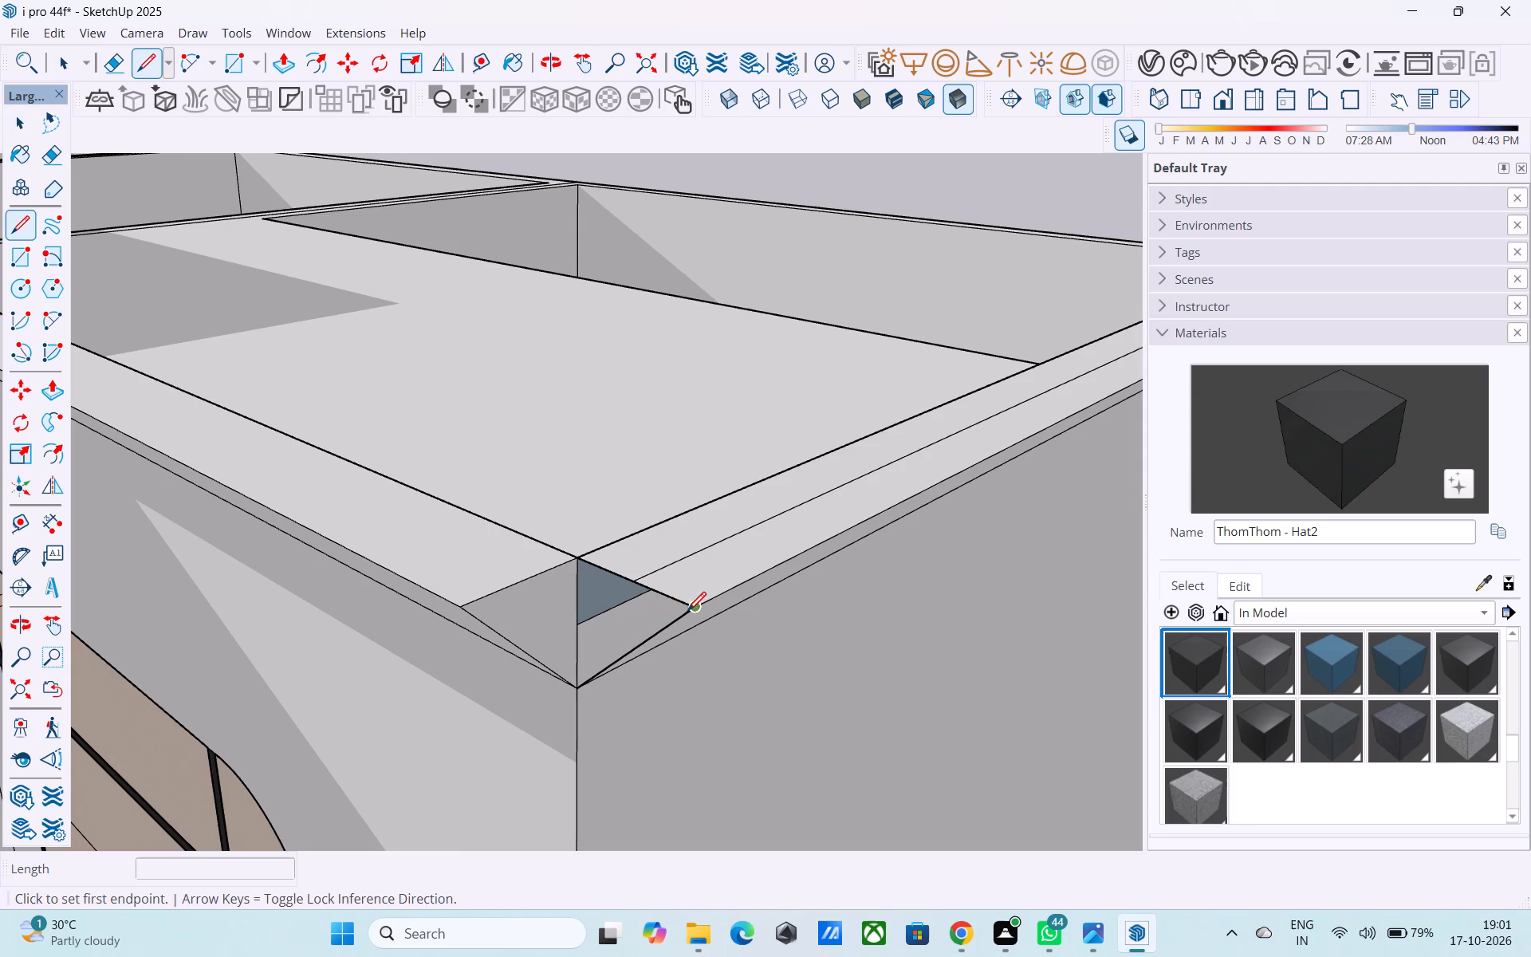
click(687, 612)
click(573, 616)
key(e)
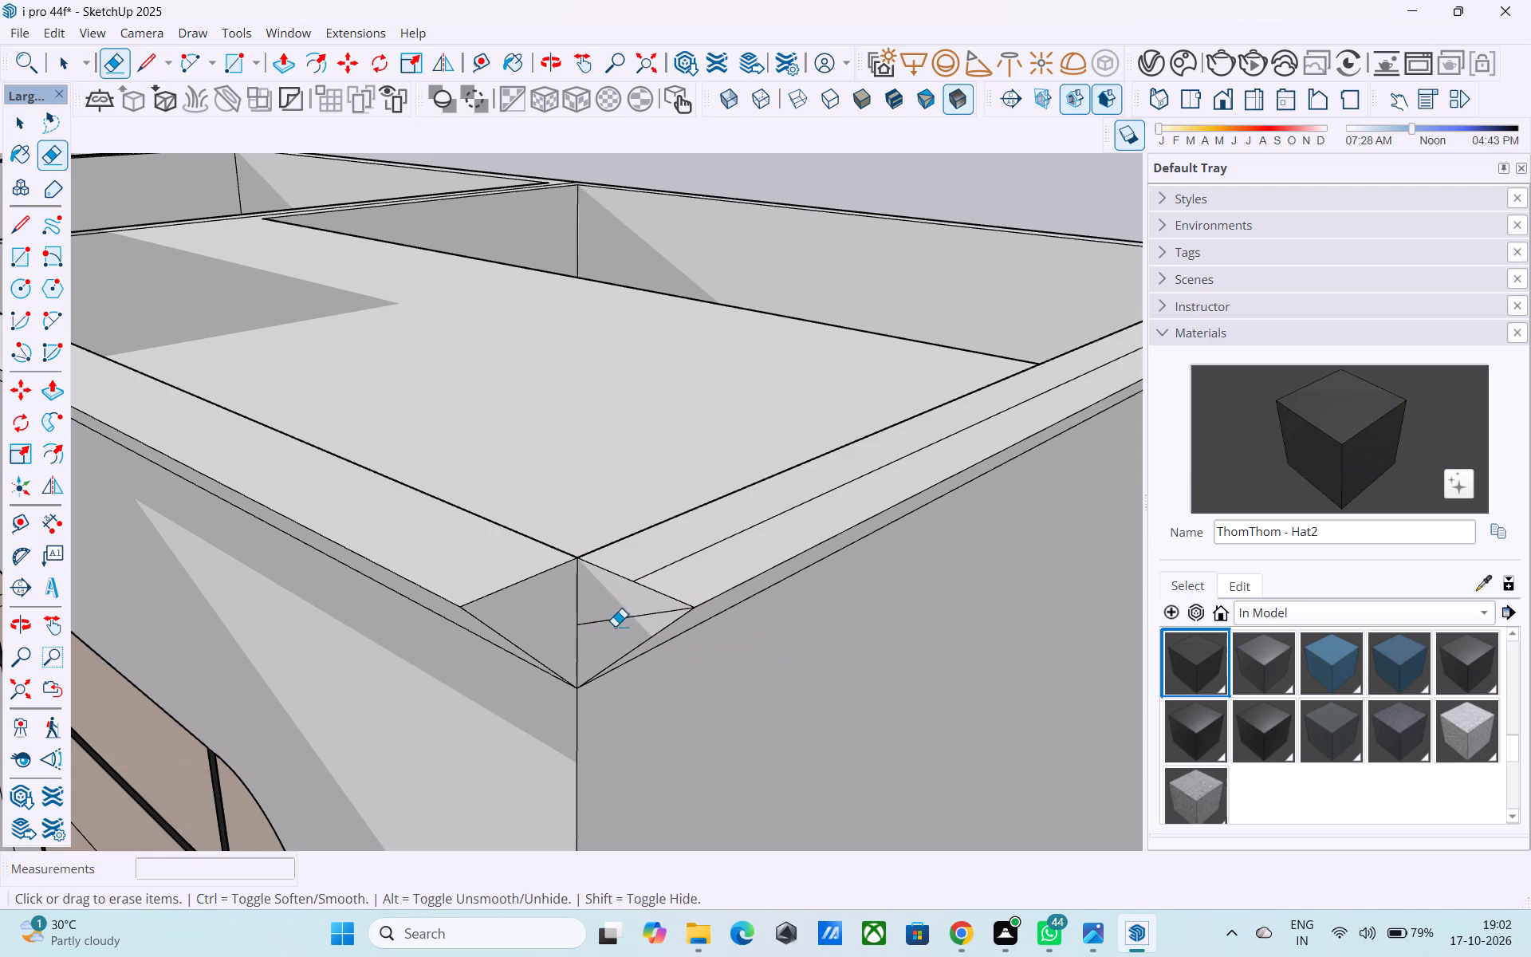
drag(614, 615, 620, 631)
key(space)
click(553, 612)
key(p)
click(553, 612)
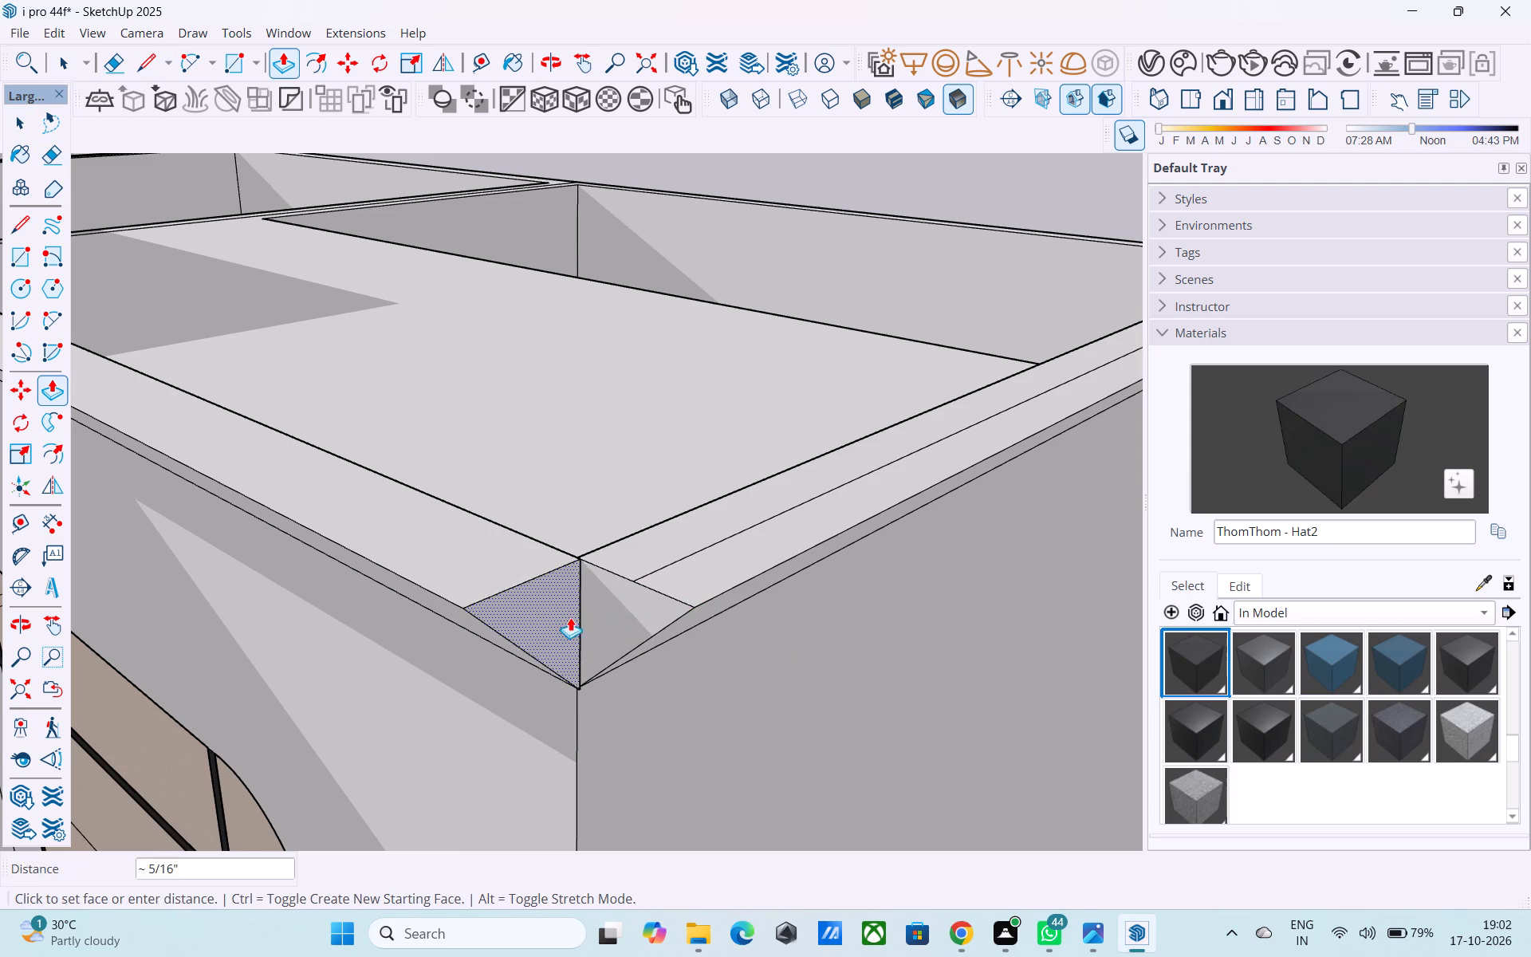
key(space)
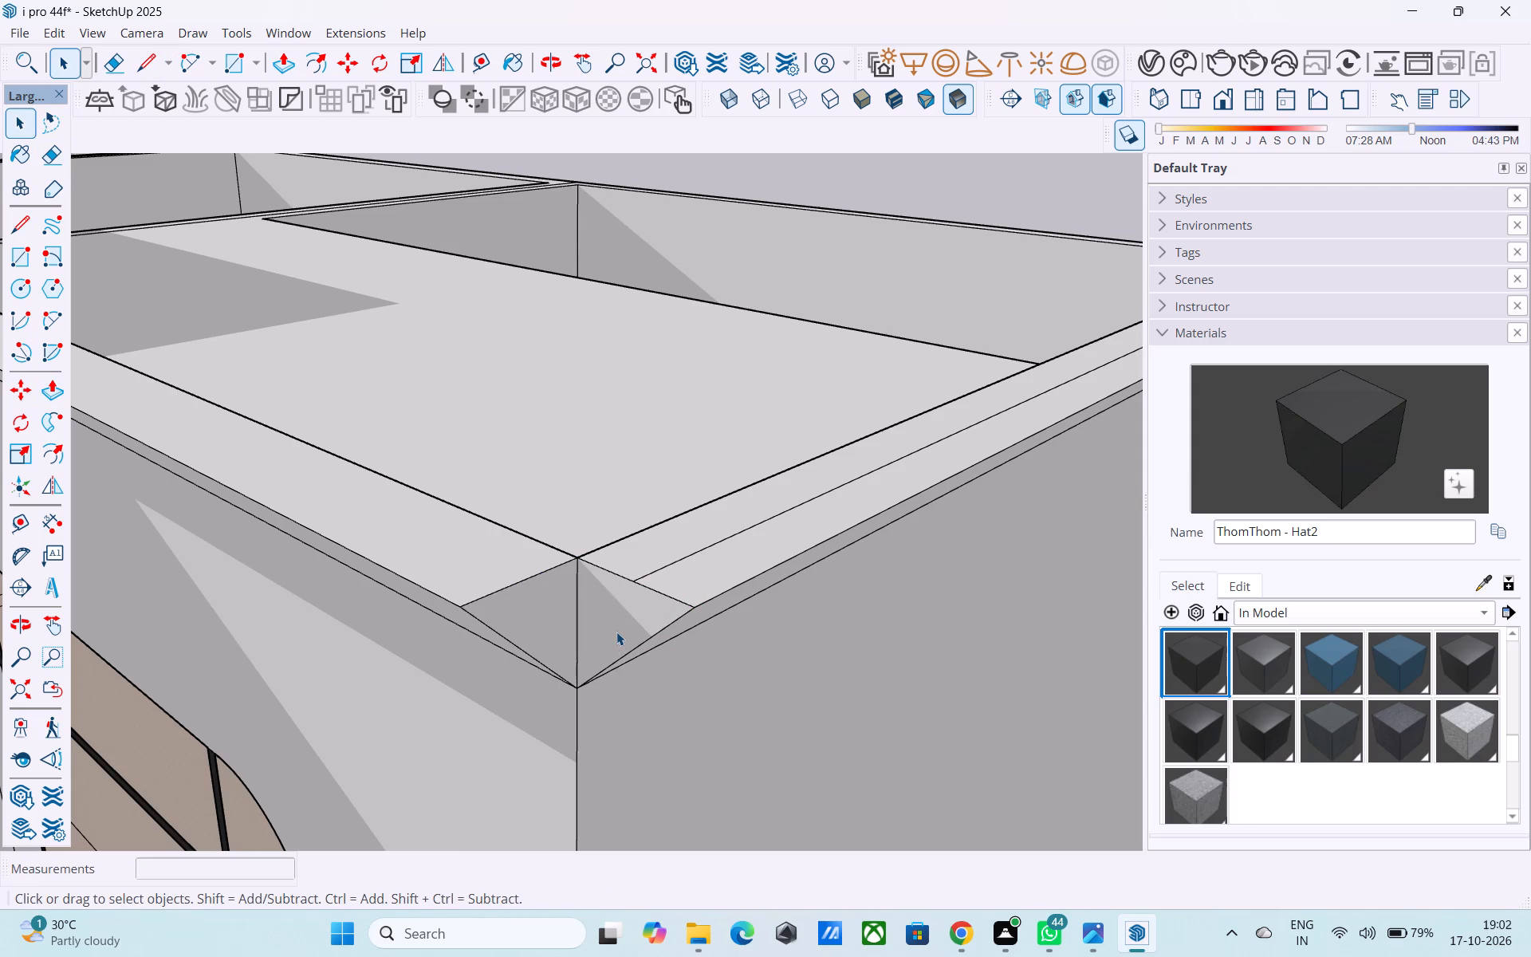
Examine the right upper wing's front and side cornices and their open corner within the whole facade.
scroll(871, 537, down, 2)
scroll(667, 577, down, 7)
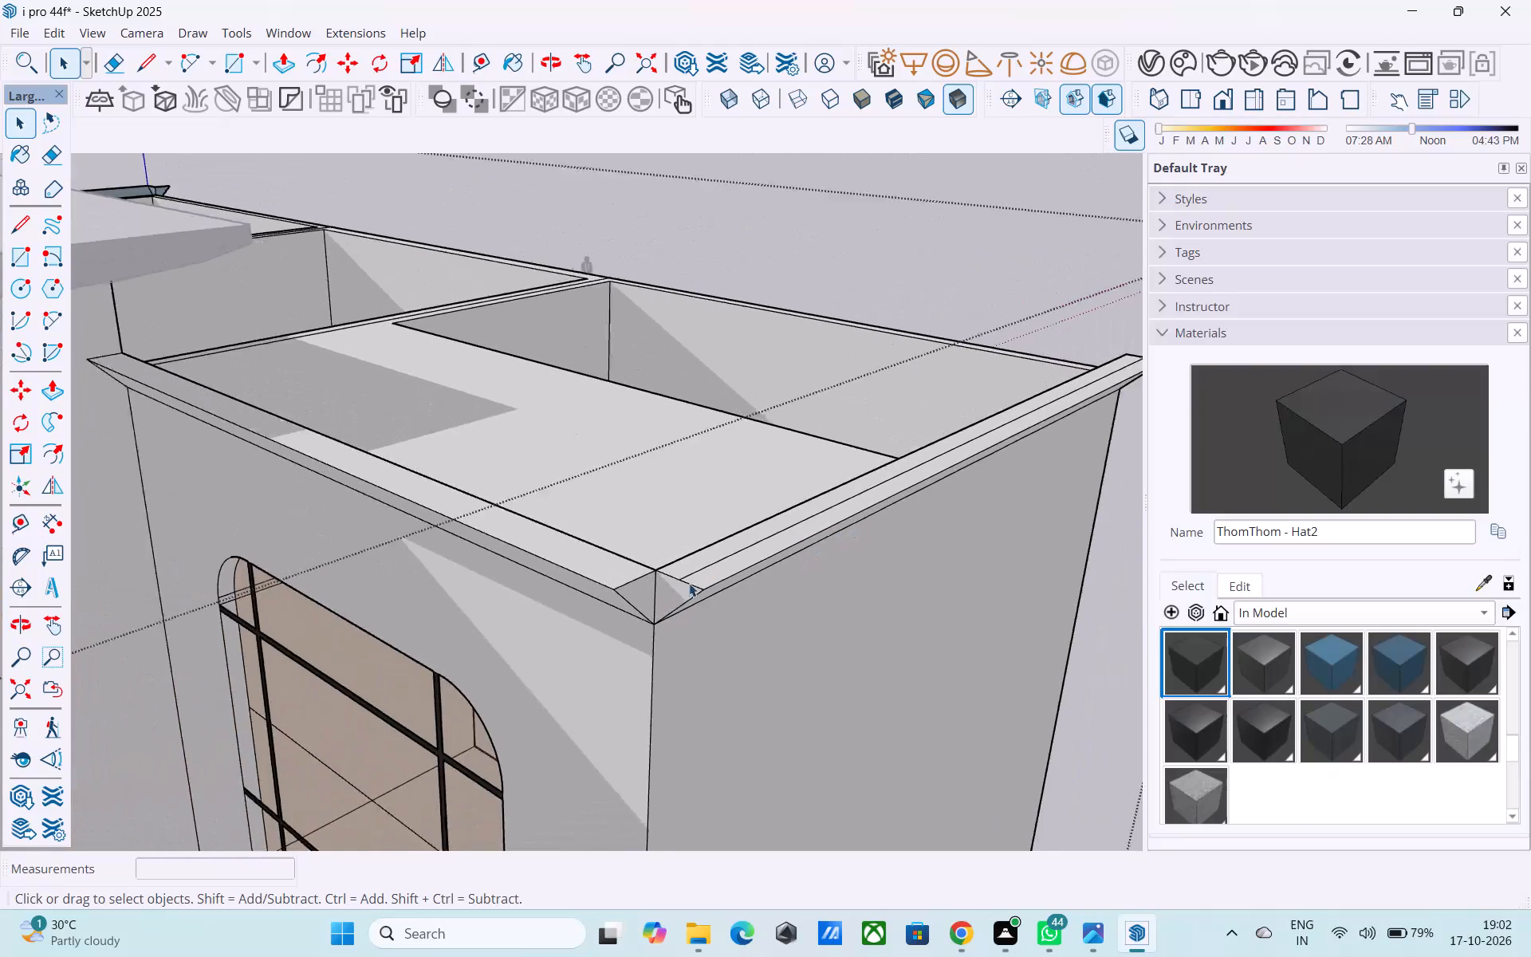
scroll(689, 583, down, 5)
scroll(746, 532, up, 1)
scroll(746, 532, down, 10)
middle_drag(781, 482, 964, 293)
scroll(919, 369, down, 3)
middle_drag(593, 439, 809, 457)
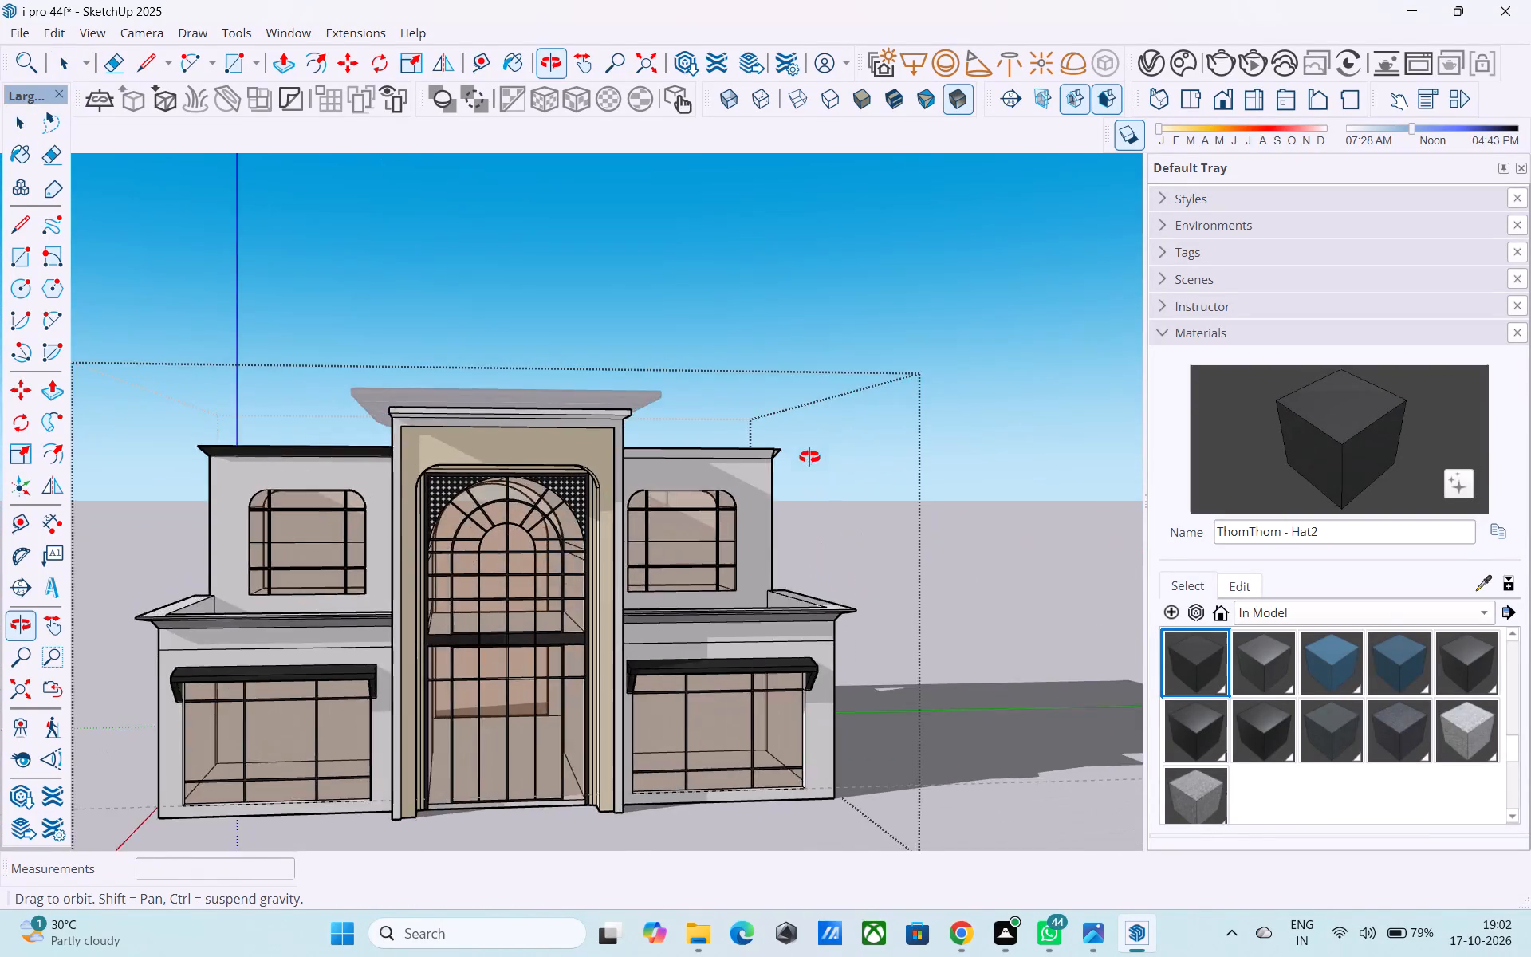
middle_drag(809, 457, 246, 637)
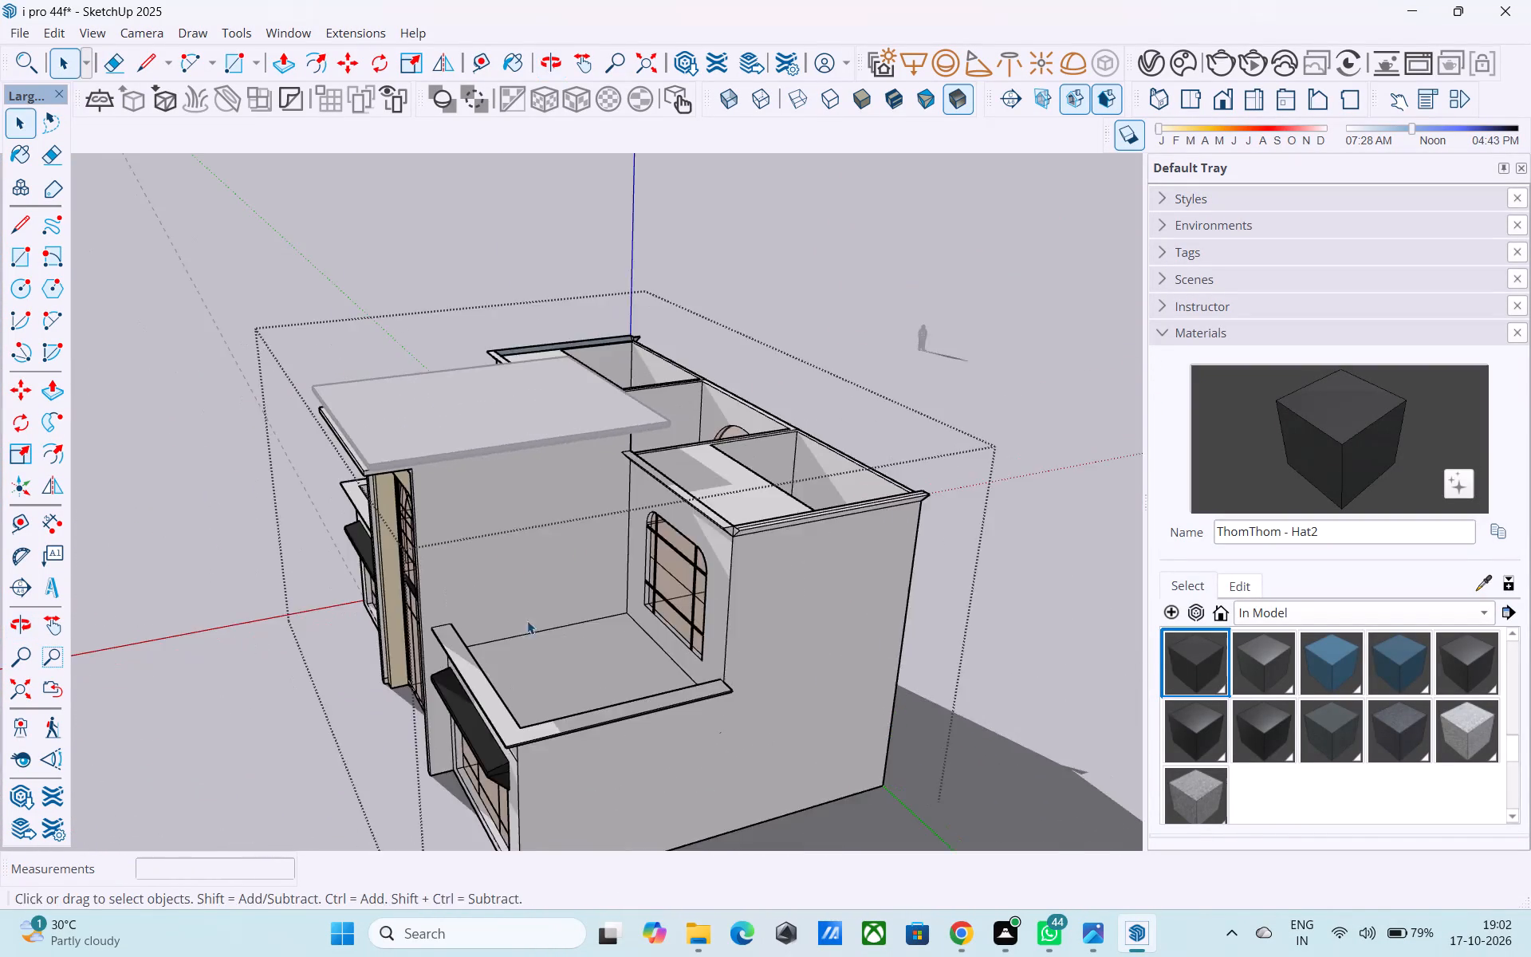
Draw a rectangle filling the top of the gap between the front and side cornices at the right upper wing's outer corner.
scroll(541, 616, up, 5)
middle_drag(725, 557, 492, 616)
scroll(612, 593, up, 8)
middle_drag(681, 573, 607, 592)
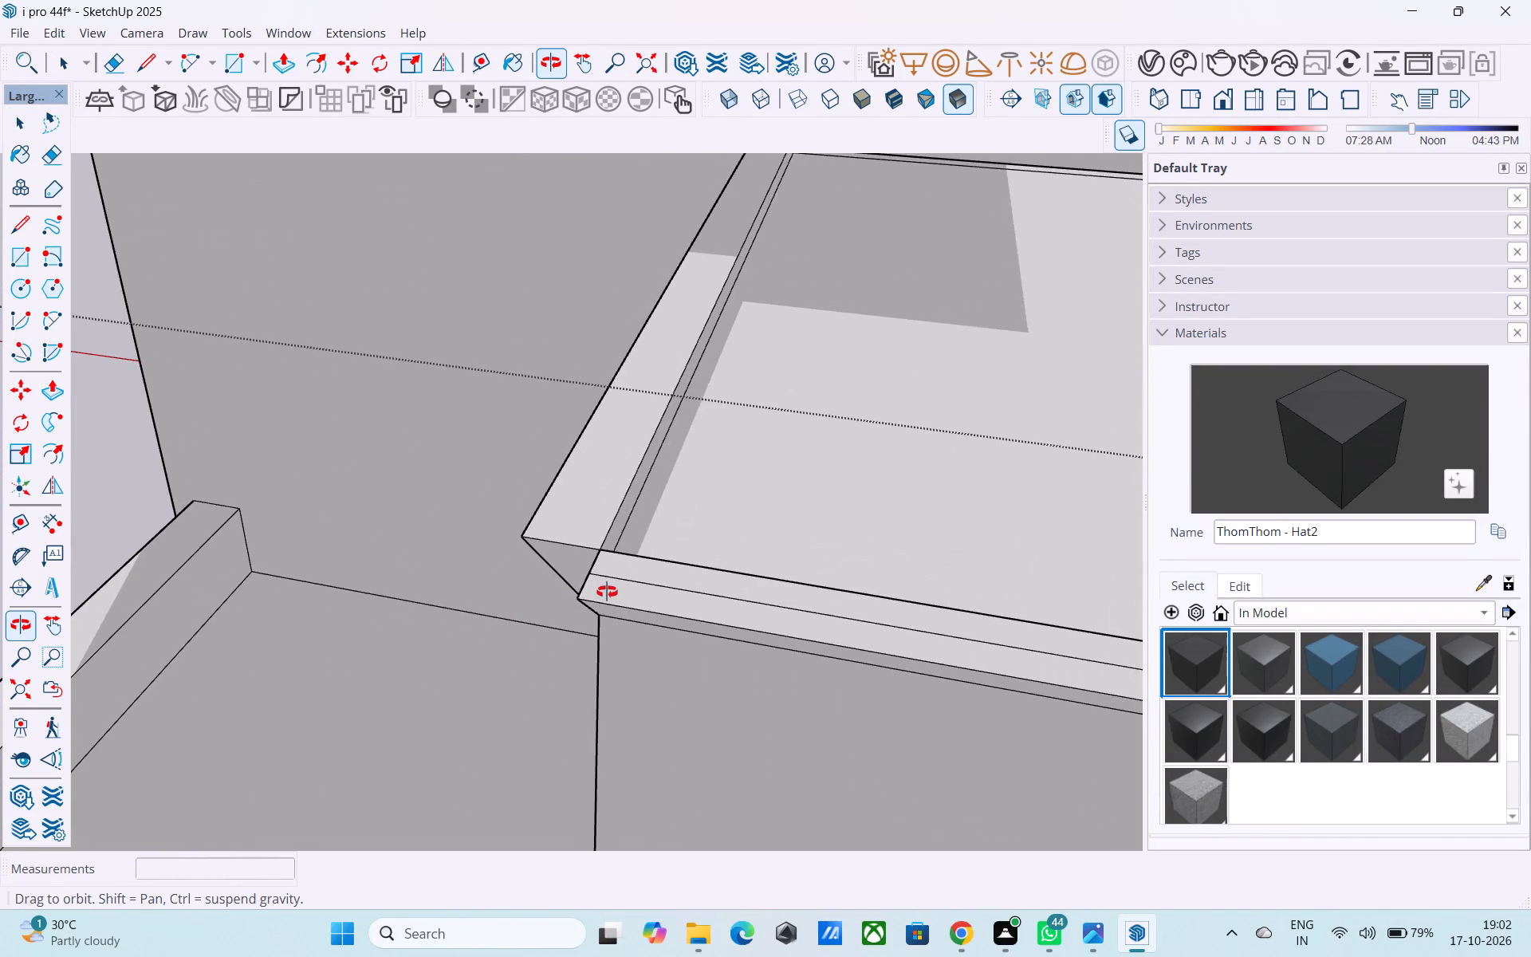
middle_drag(607, 592, 608, 593)
middle_drag(611, 593, 691, 597)
key(r)
click(725, 553)
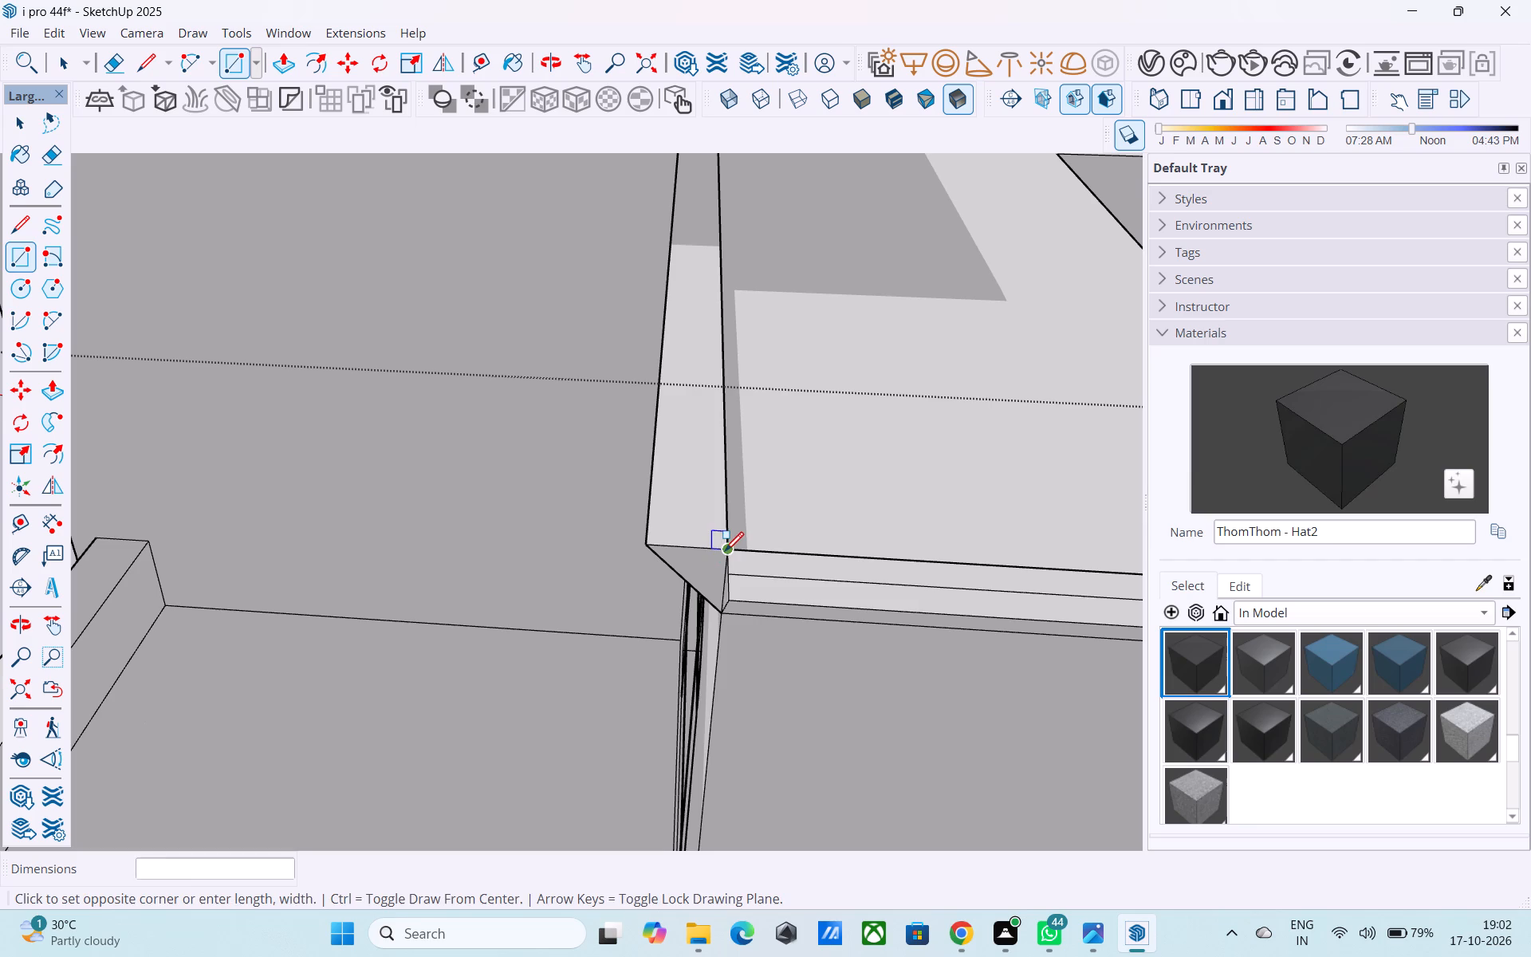
middle_drag(633, 638, 654, 613)
key(r)
click(728, 439)
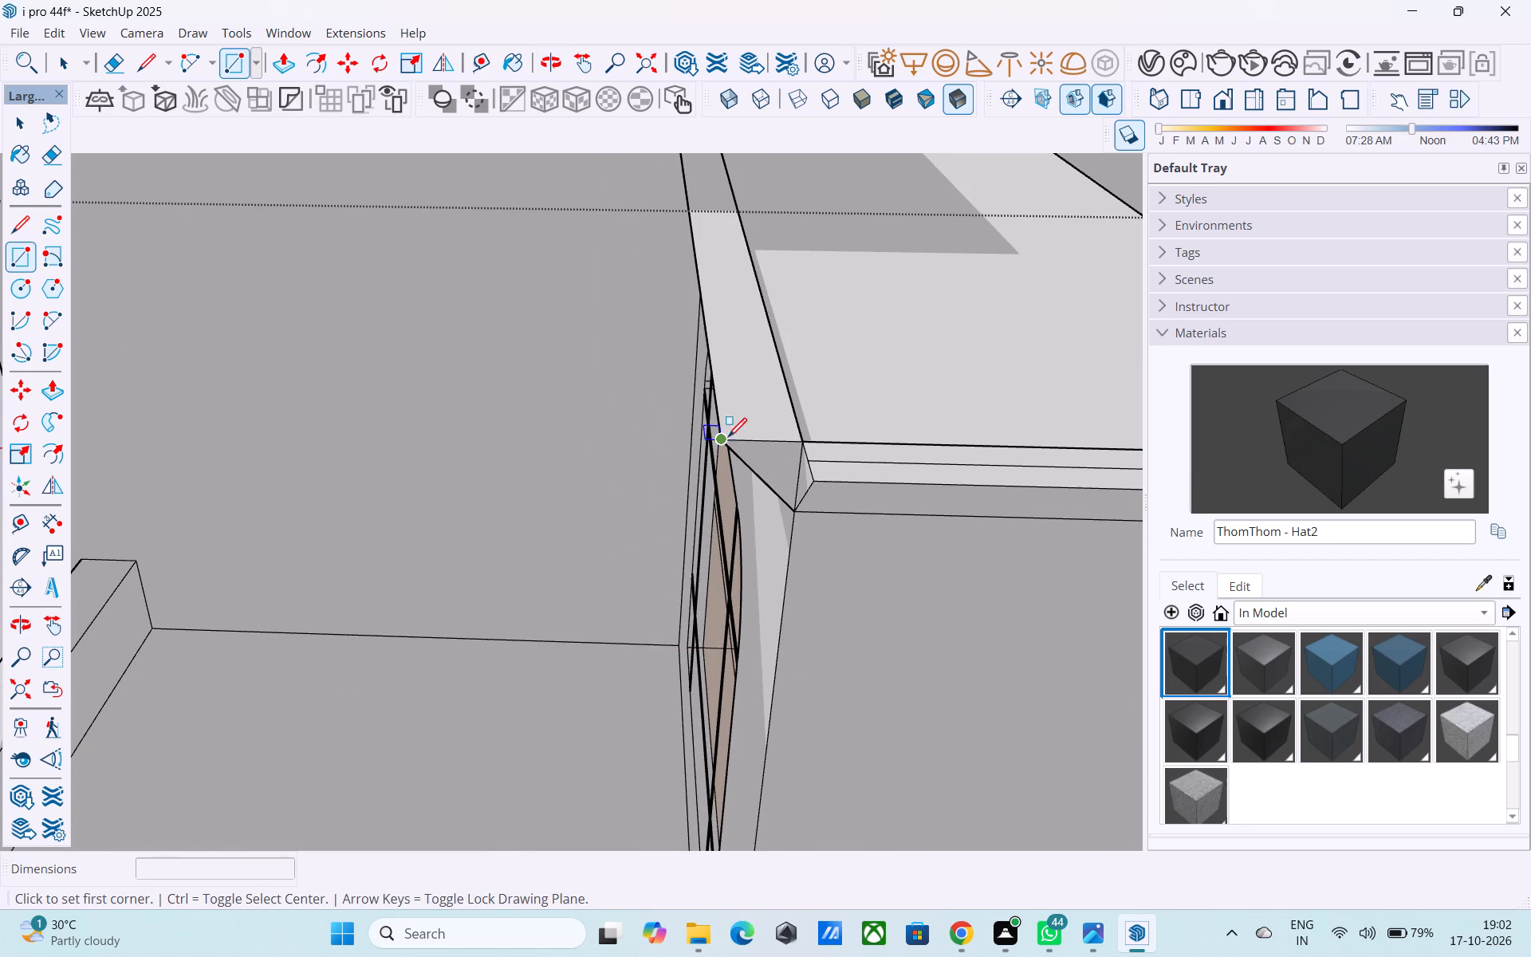
click(817, 479)
Draw a sloped line from the wall corner up to the rectangle's outer corner to close both mitred underside faces of the cornice.
middle_drag(797, 486, 718, 589)
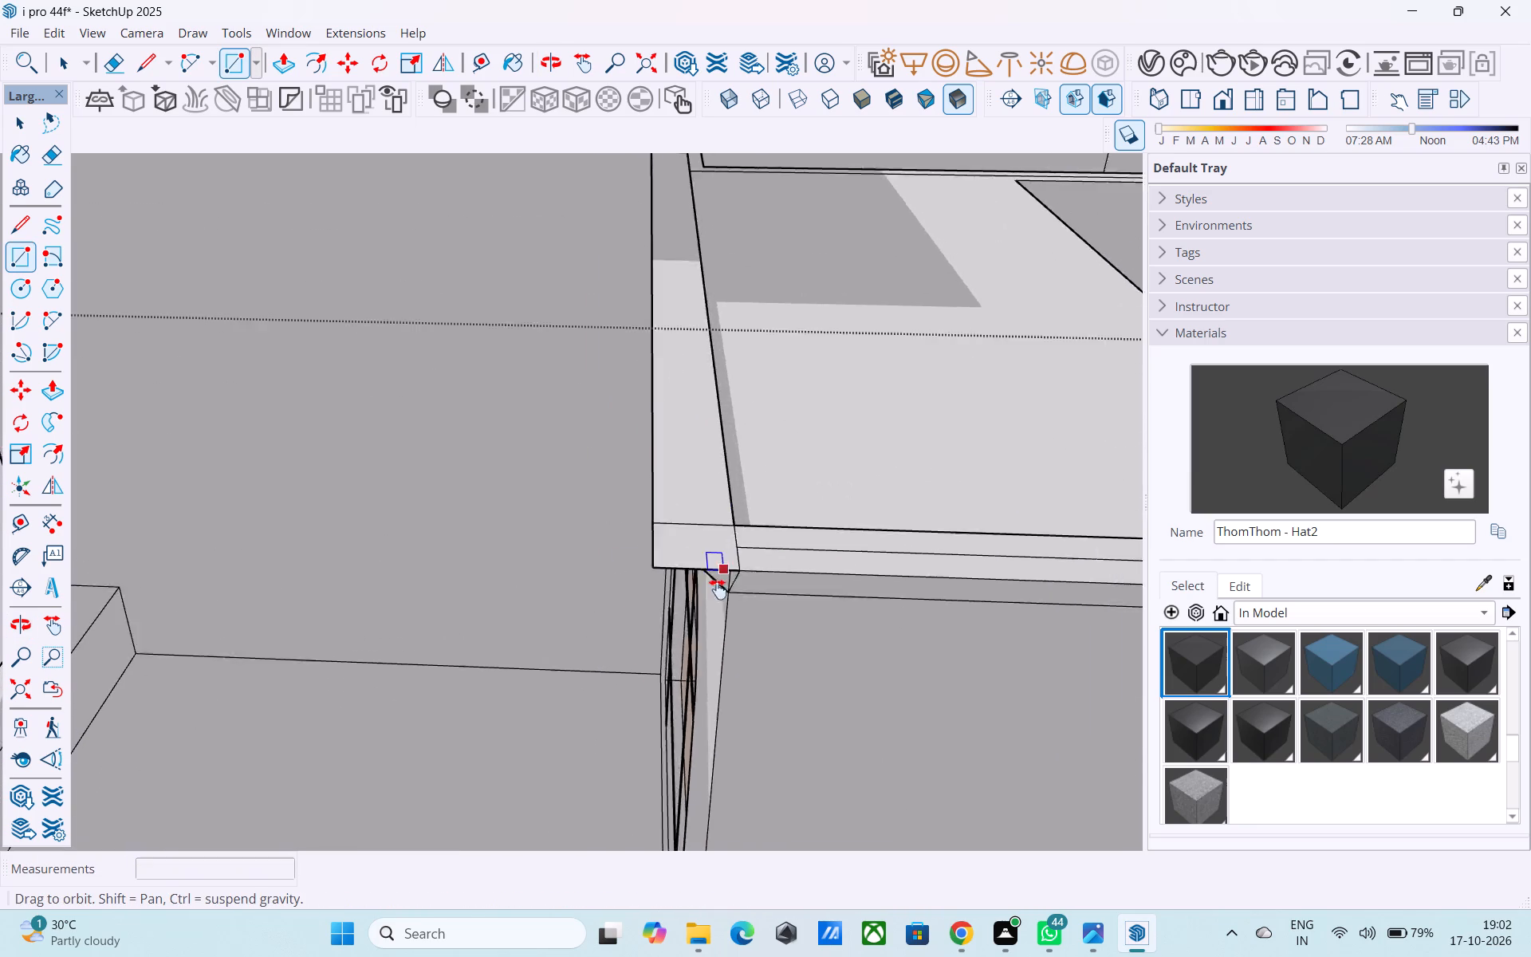
middle_drag(718, 589, 785, 502)
key(l)
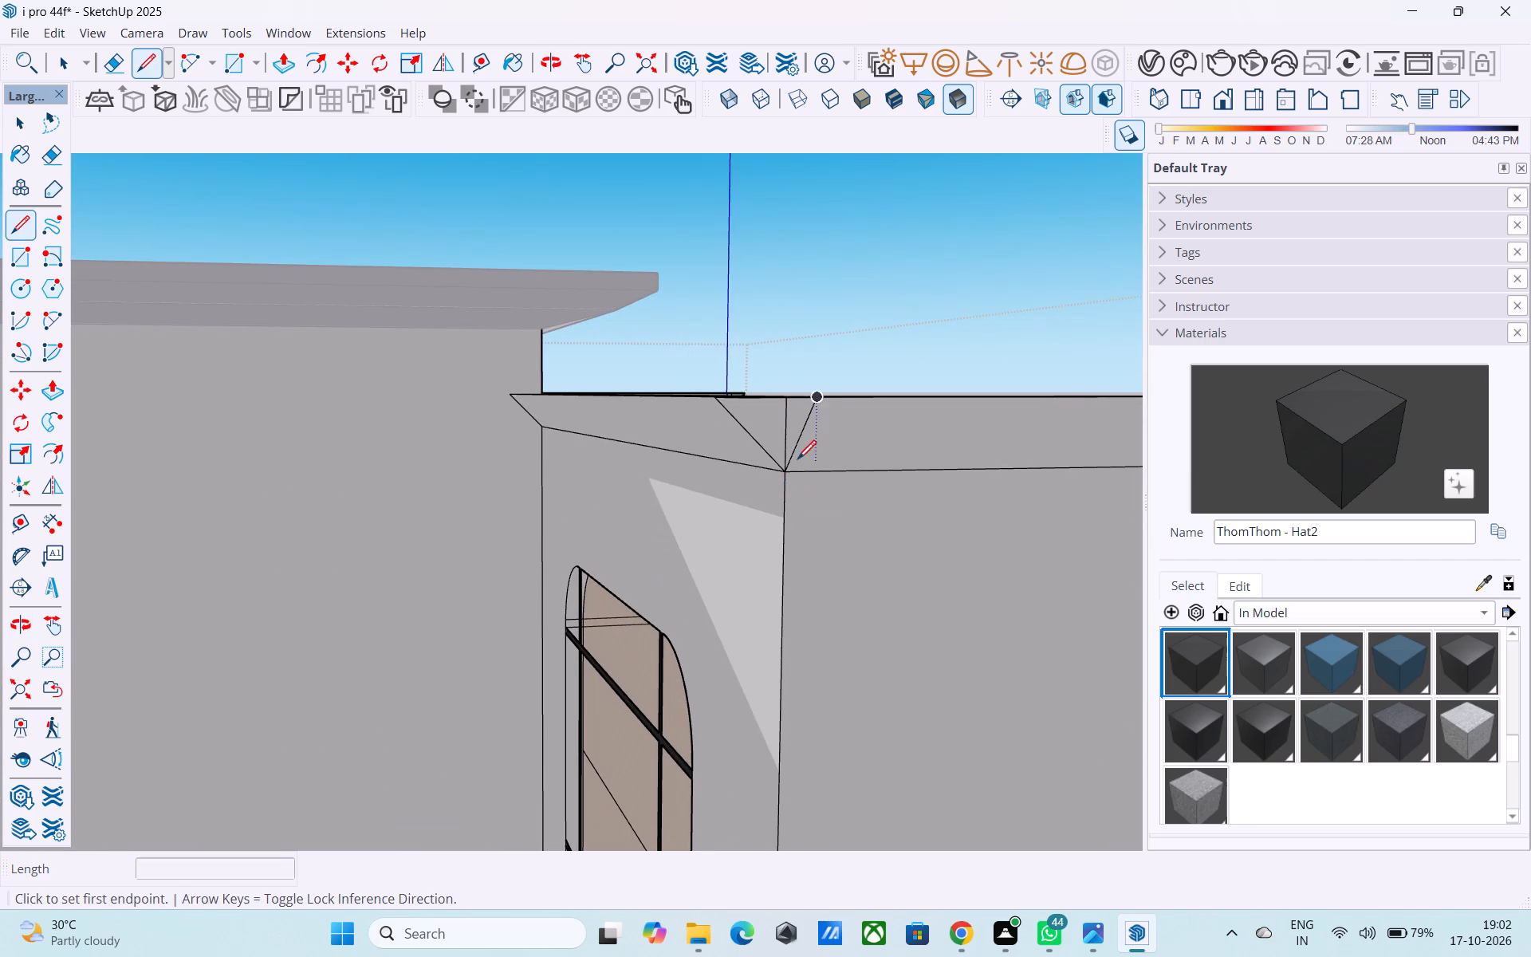
click(791, 466)
middle_drag(742, 400, 788, 758)
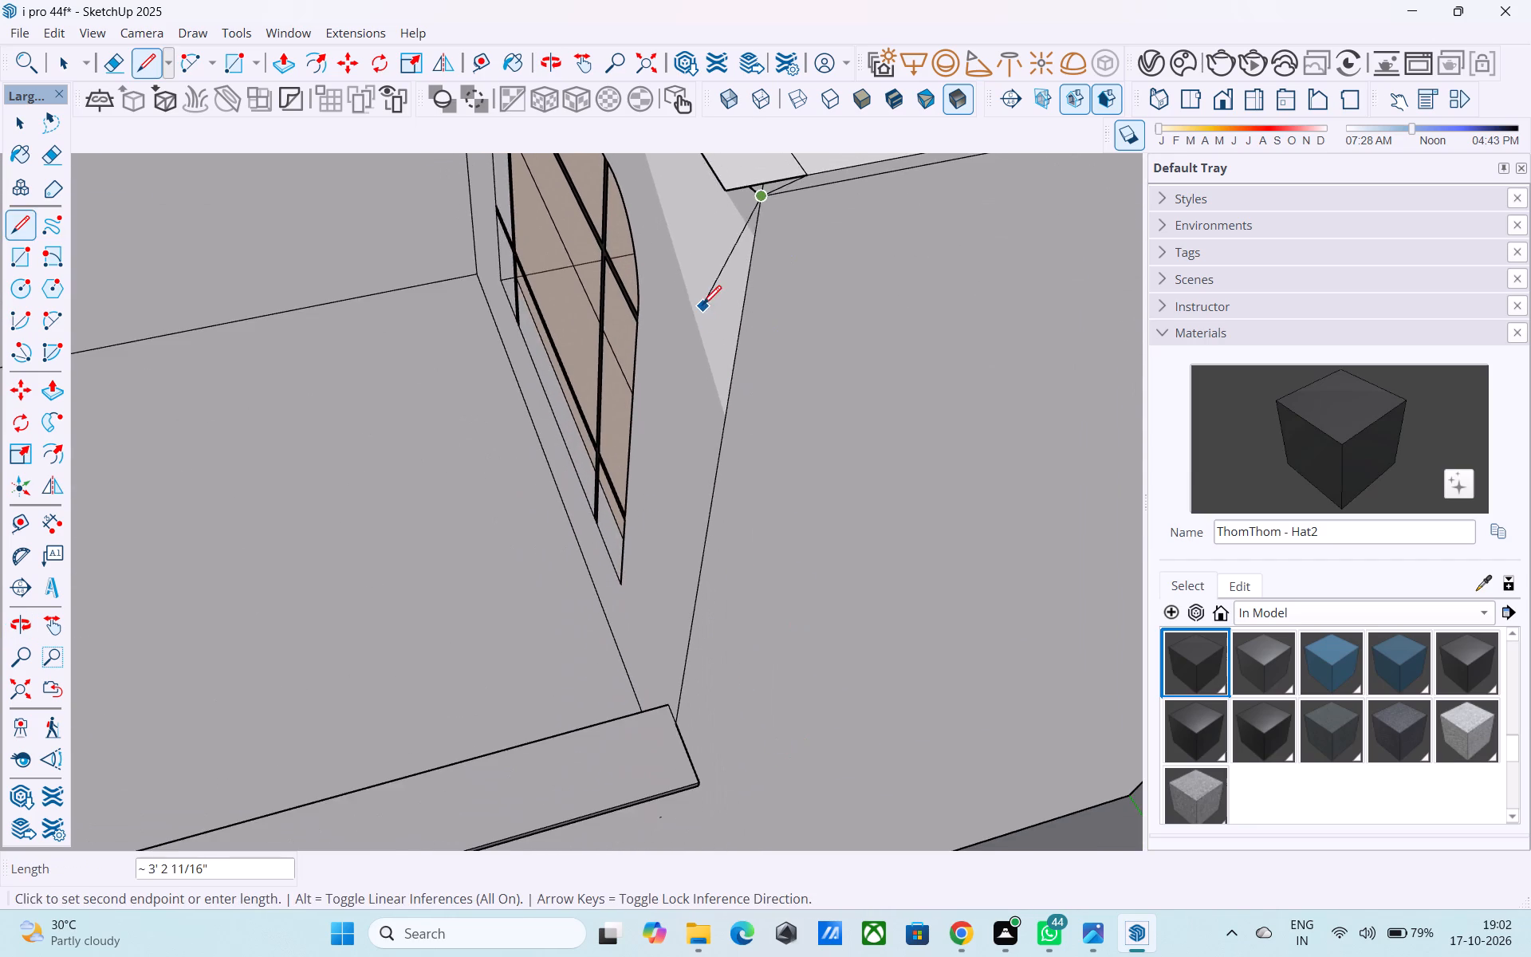
scroll(702, 305, down, 1)
middle_drag(702, 305, 709, 539)
scroll(709, 539, up, 1)
click(736, 515)
shift+middle_drag(736, 515, 670, 614)
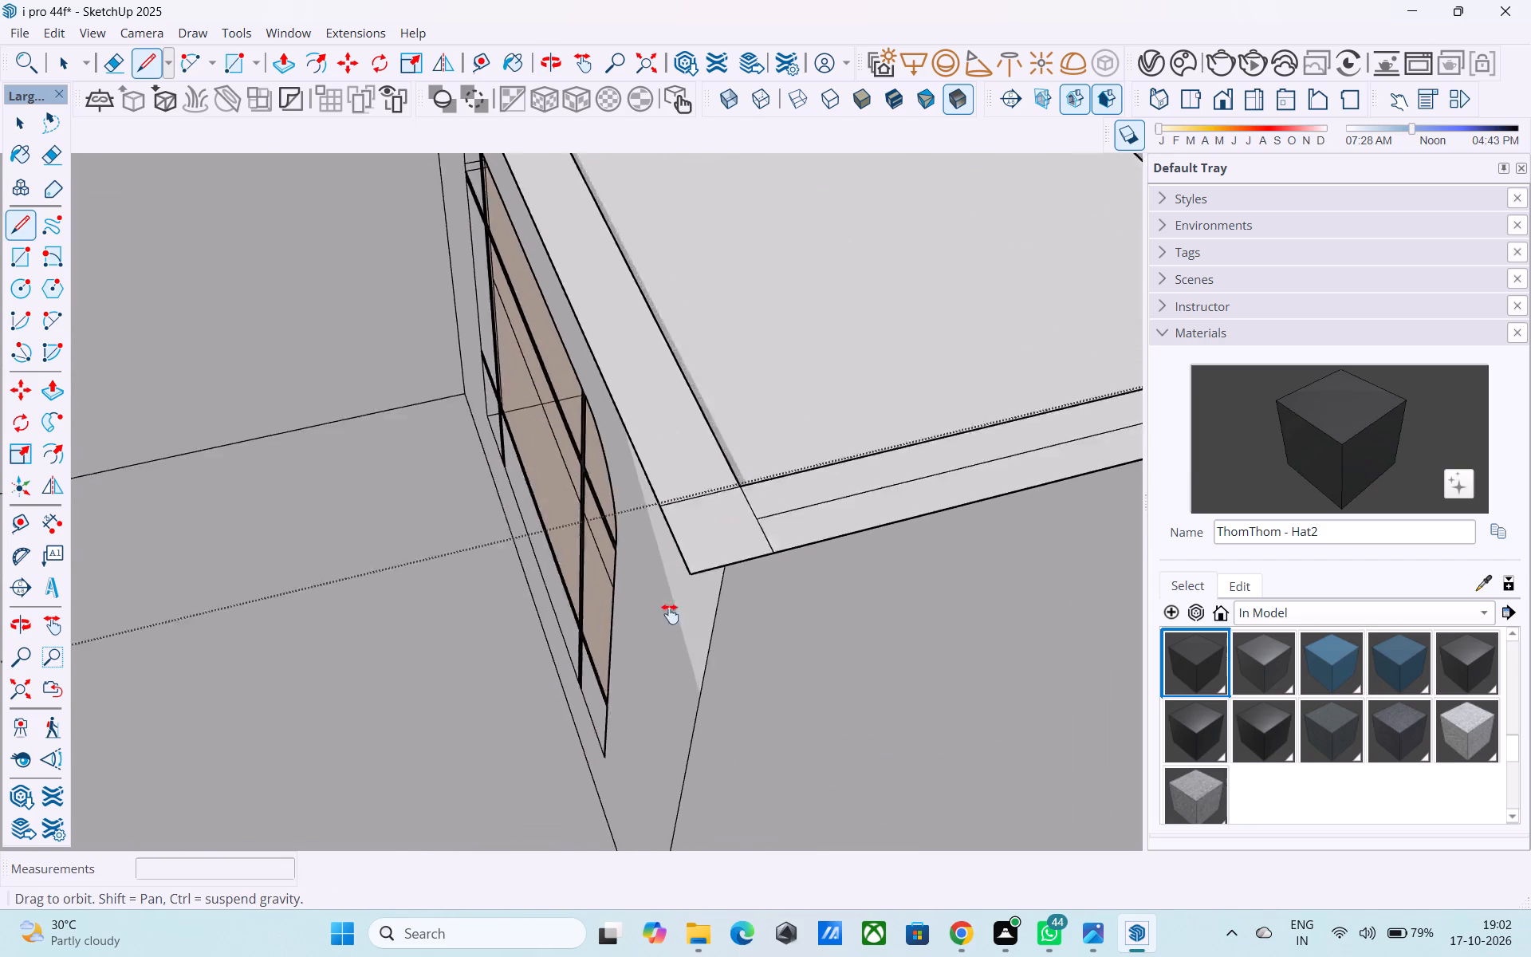
shift+middle_drag(670, 614, 617, 579)
middle_drag(551, 451, 615, 581)
Erase the seam edges on the cornice's sloped faces and the extra lines across its top at the right upper wing's corner.
key(e)
middle_drag(648, 540, 628, 410)
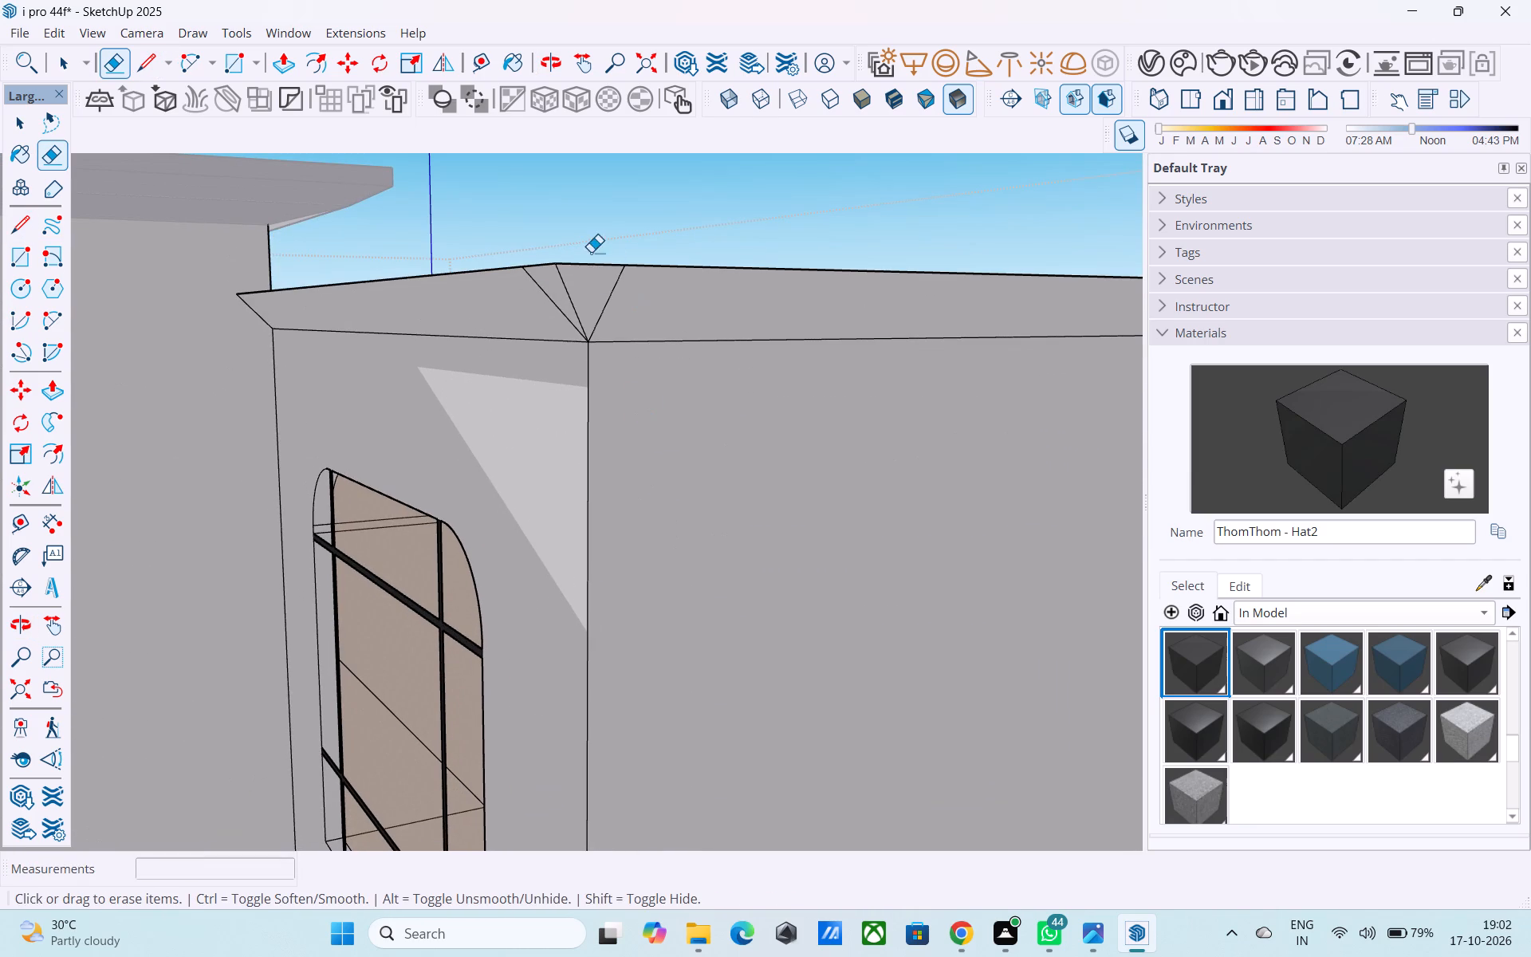
drag(603, 292, 657, 308)
click(539, 289)
middle_drag(529, 300, 524, 553)
scroll(543, 569, up, 3)
drag(552, 589, 532, 574)
drag(663, 588, 654, 590)
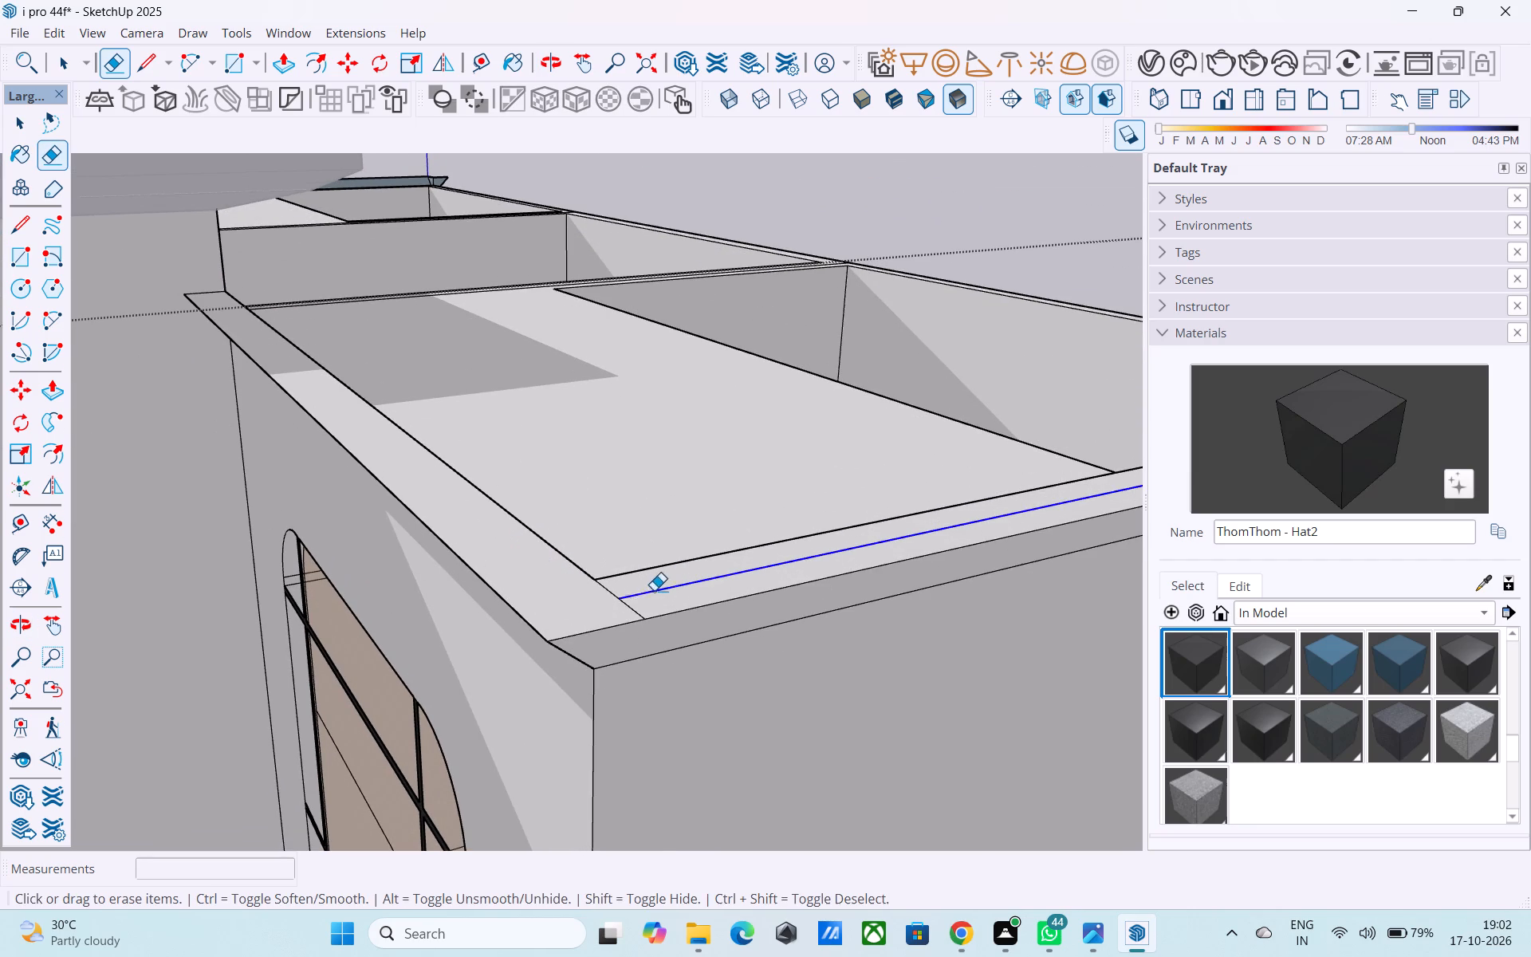
drag(654, 590, 618, 601)
Paint the sloped faces and top of the right upper wing's cornice with the dark ThomThom - Hat2 material.
scroll(617, 595, down, 15)
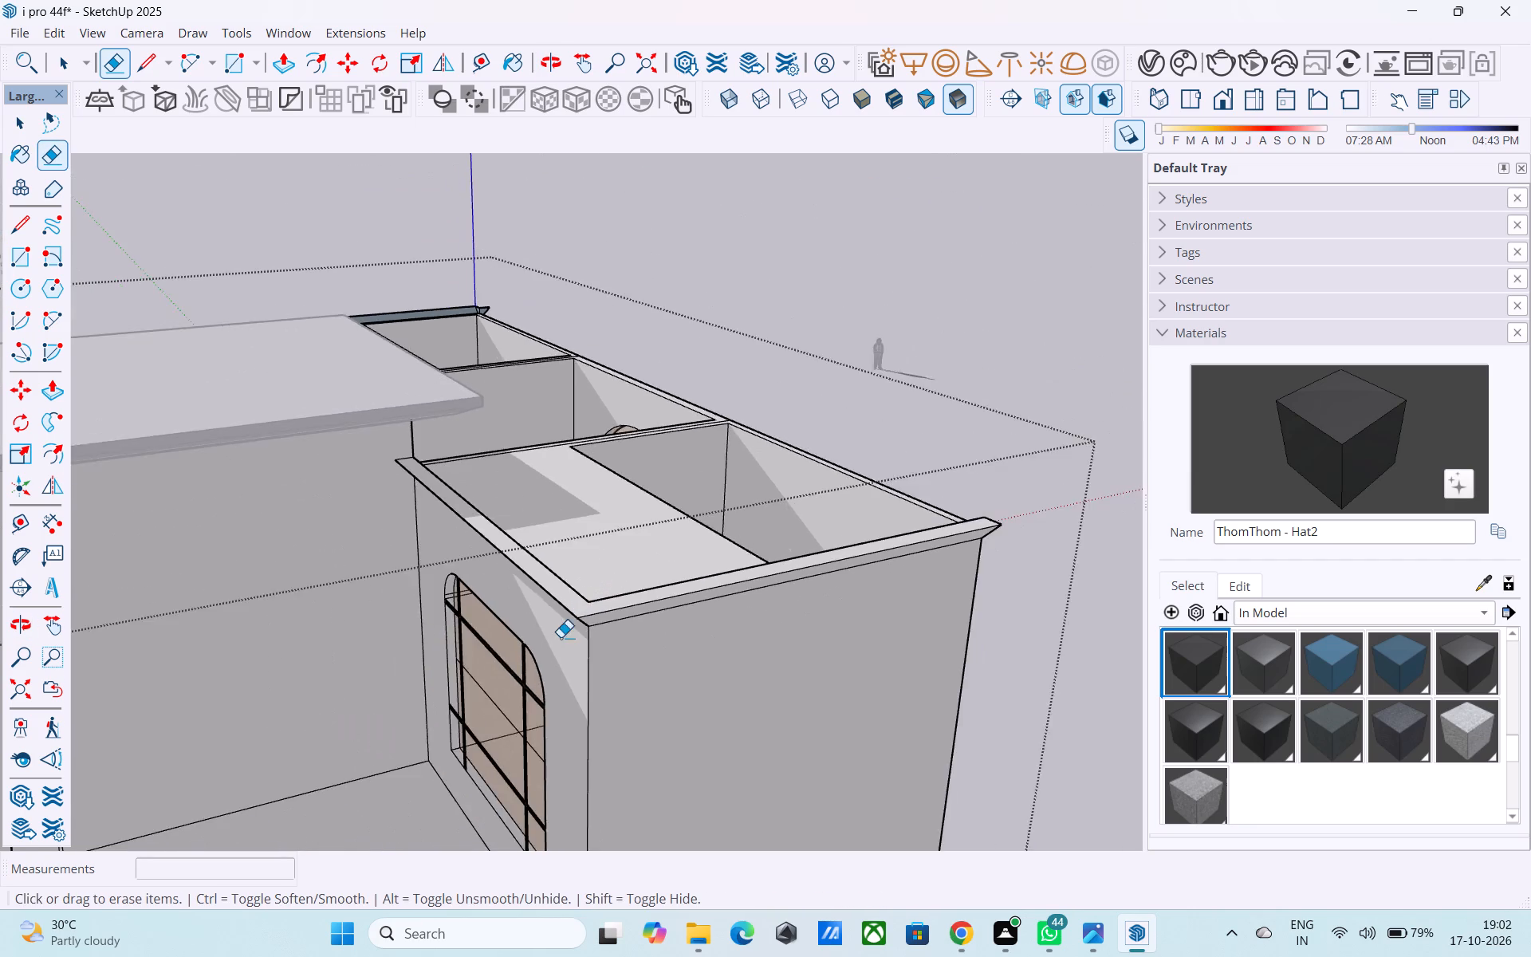
middle_drag(561, 637, 816, 551)
scroll(817, 549, down, 4)
middle_drag(801, 548, 1017, 434)
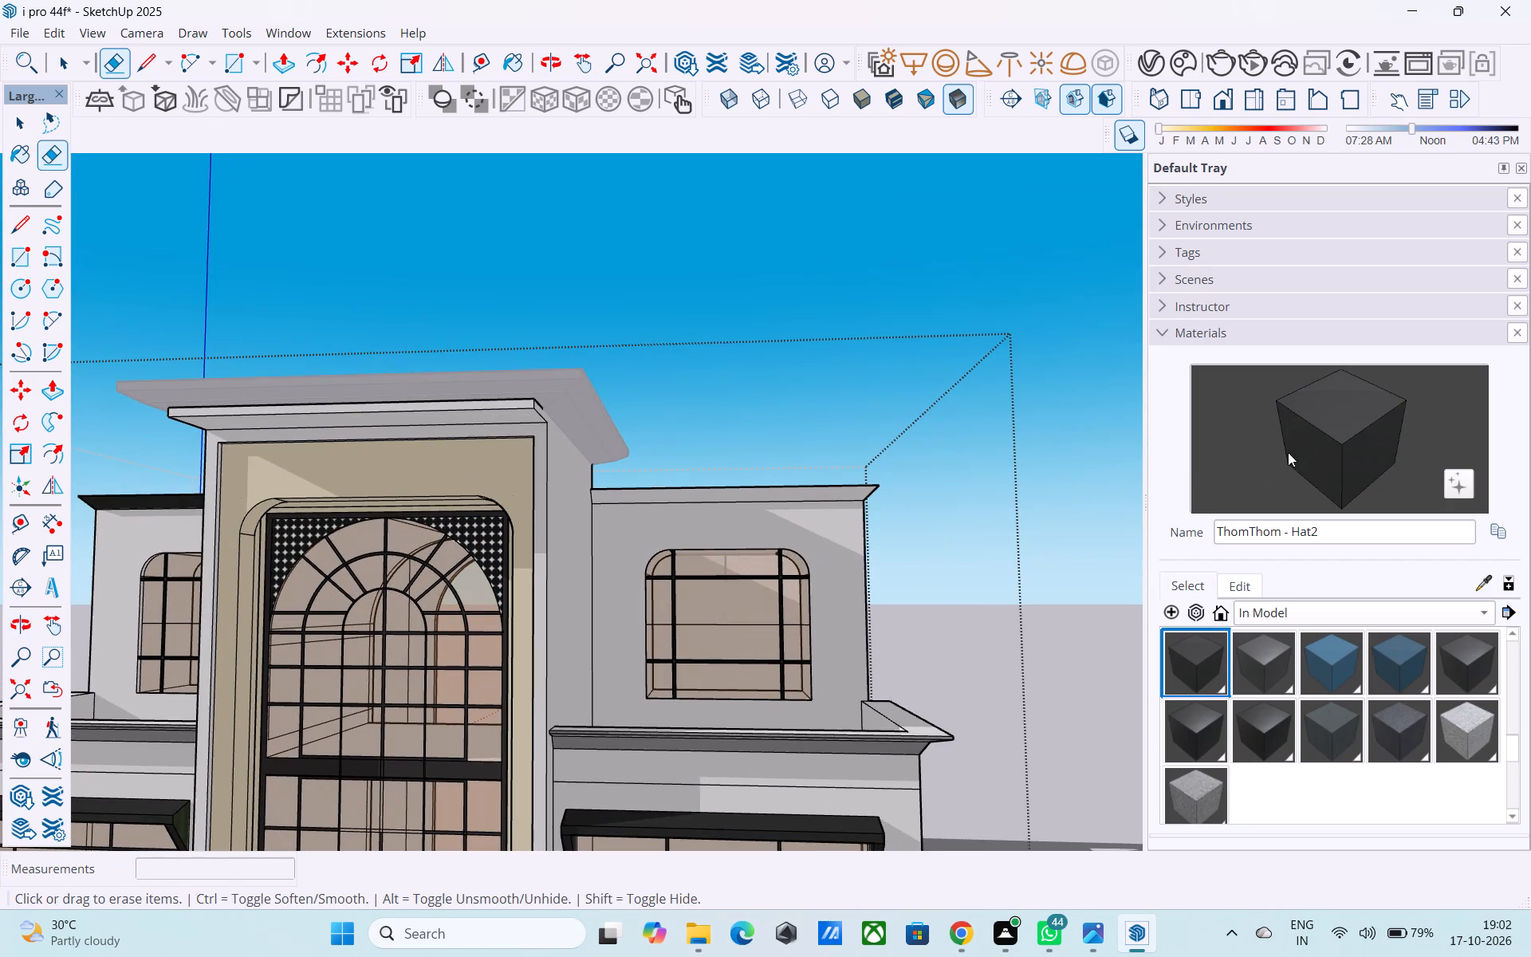
click(1297, 448)
scroll(906, 524, up, 11)
click(744, 483)
middle_drag(748, 478, 385, 603)
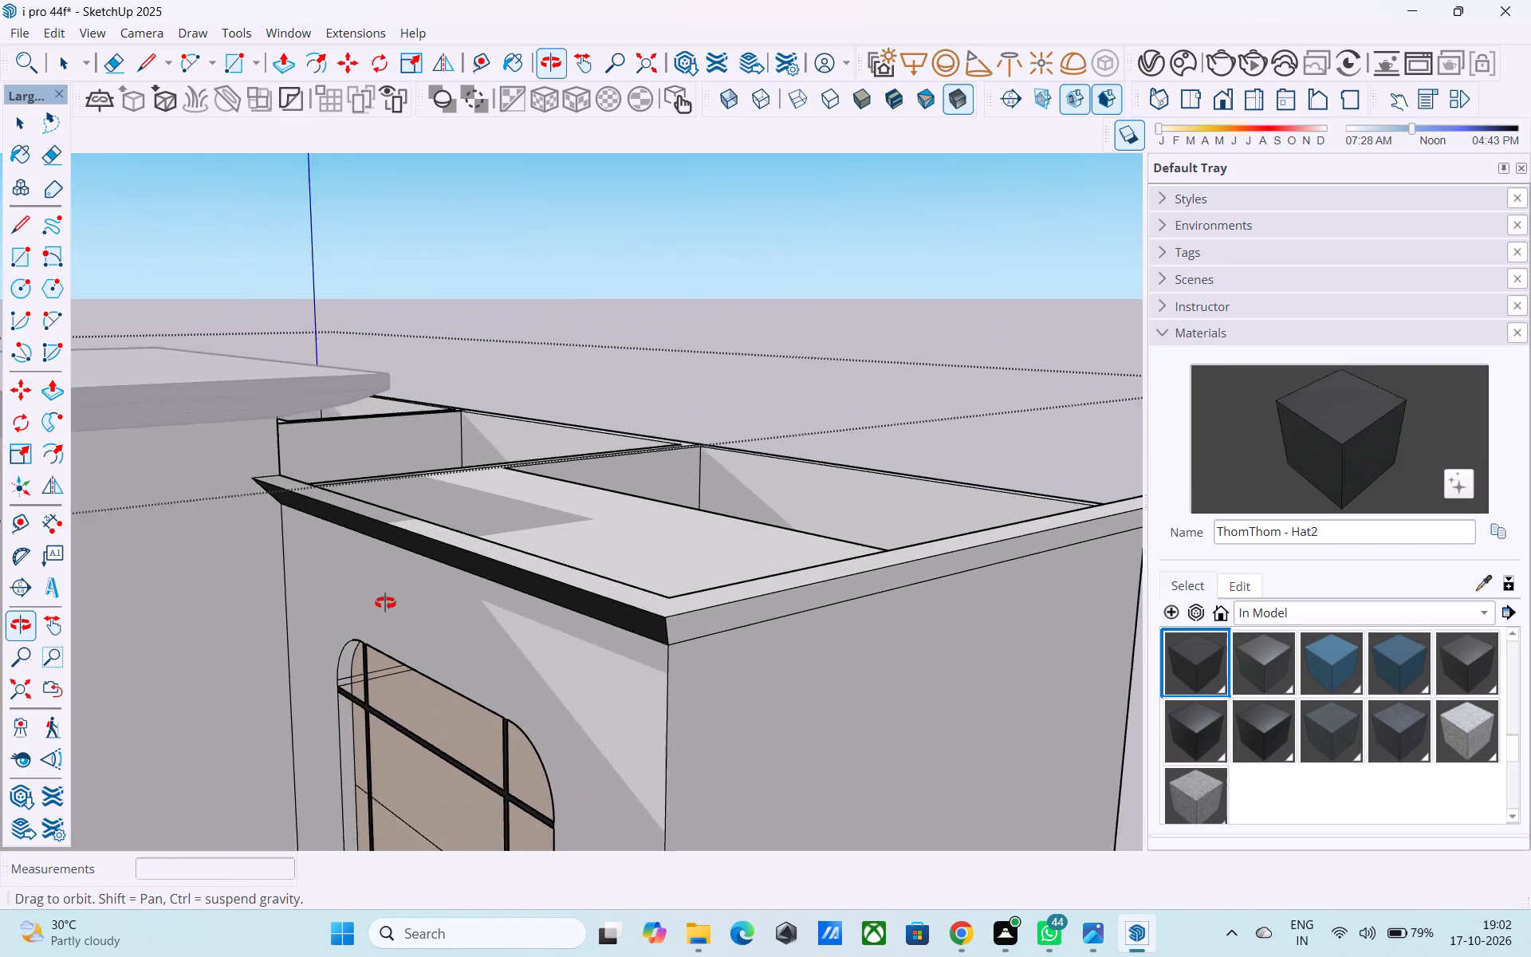
middle_drag(385, 603, 385, 605)
scroll(690, 612, up, 4)
click(691, 631)
click(679, 619)
Examine the building from the front, above and both sides to compare the two upper wings' cornices.
scroll(672, 610, down, 4)
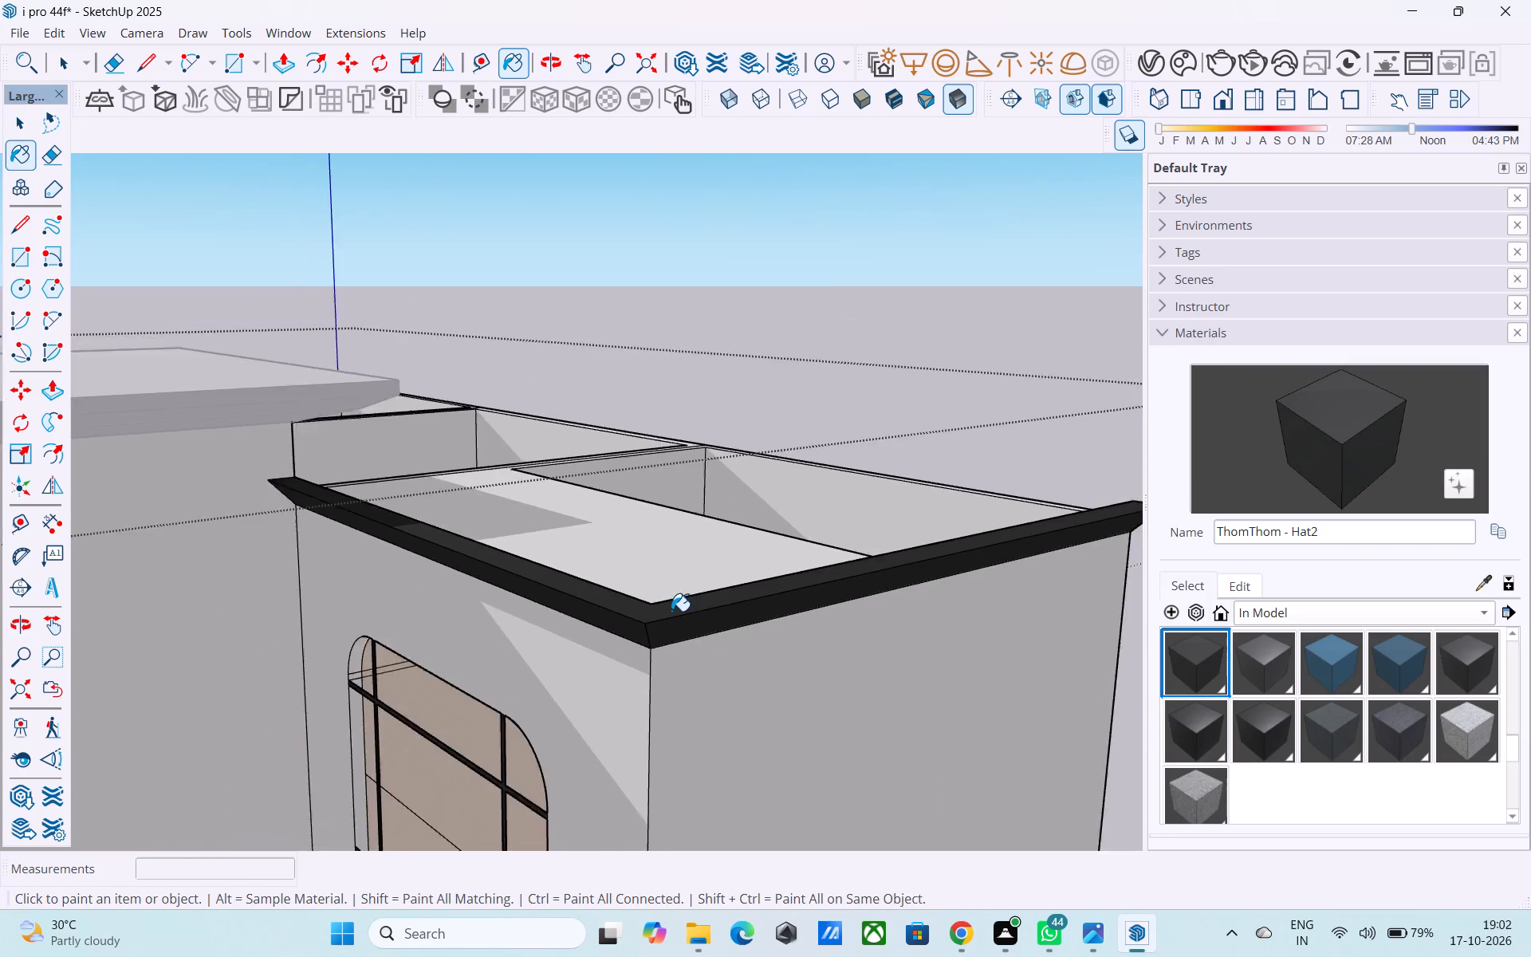
scroll(671, 611, down, 13)
middle_drag(395, 660, 692, 598)
scroll(772, 564, down, 6)
middle_drag(555, 624, 628, 531)
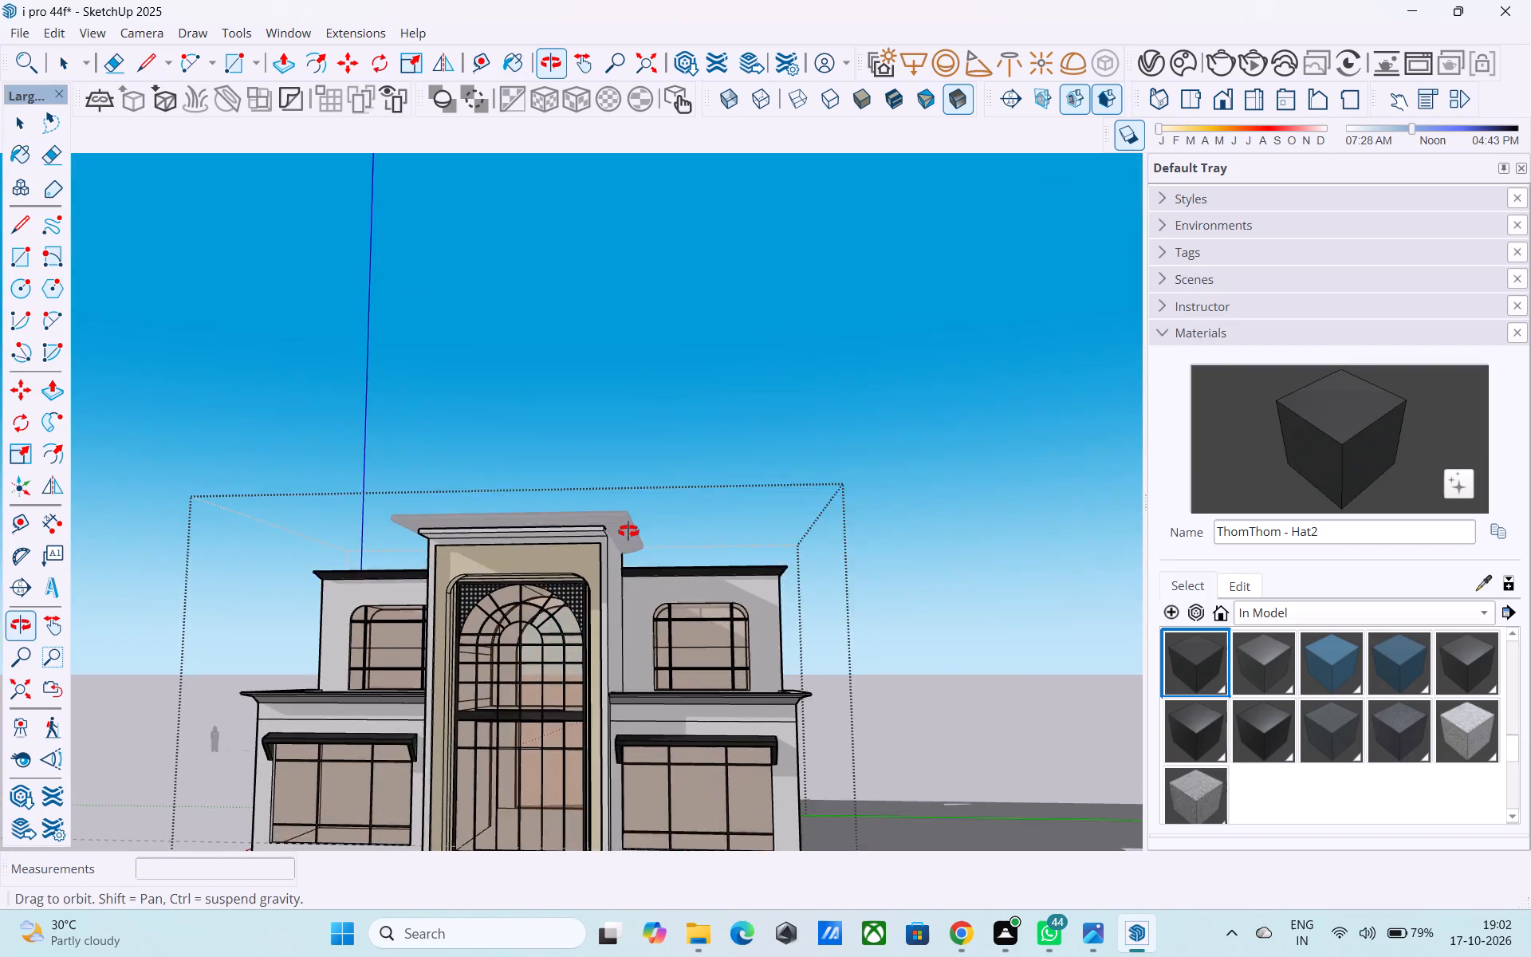
middle_drag(628, 531, 683, 586)
middle_drag(677, 589, 604, 829)
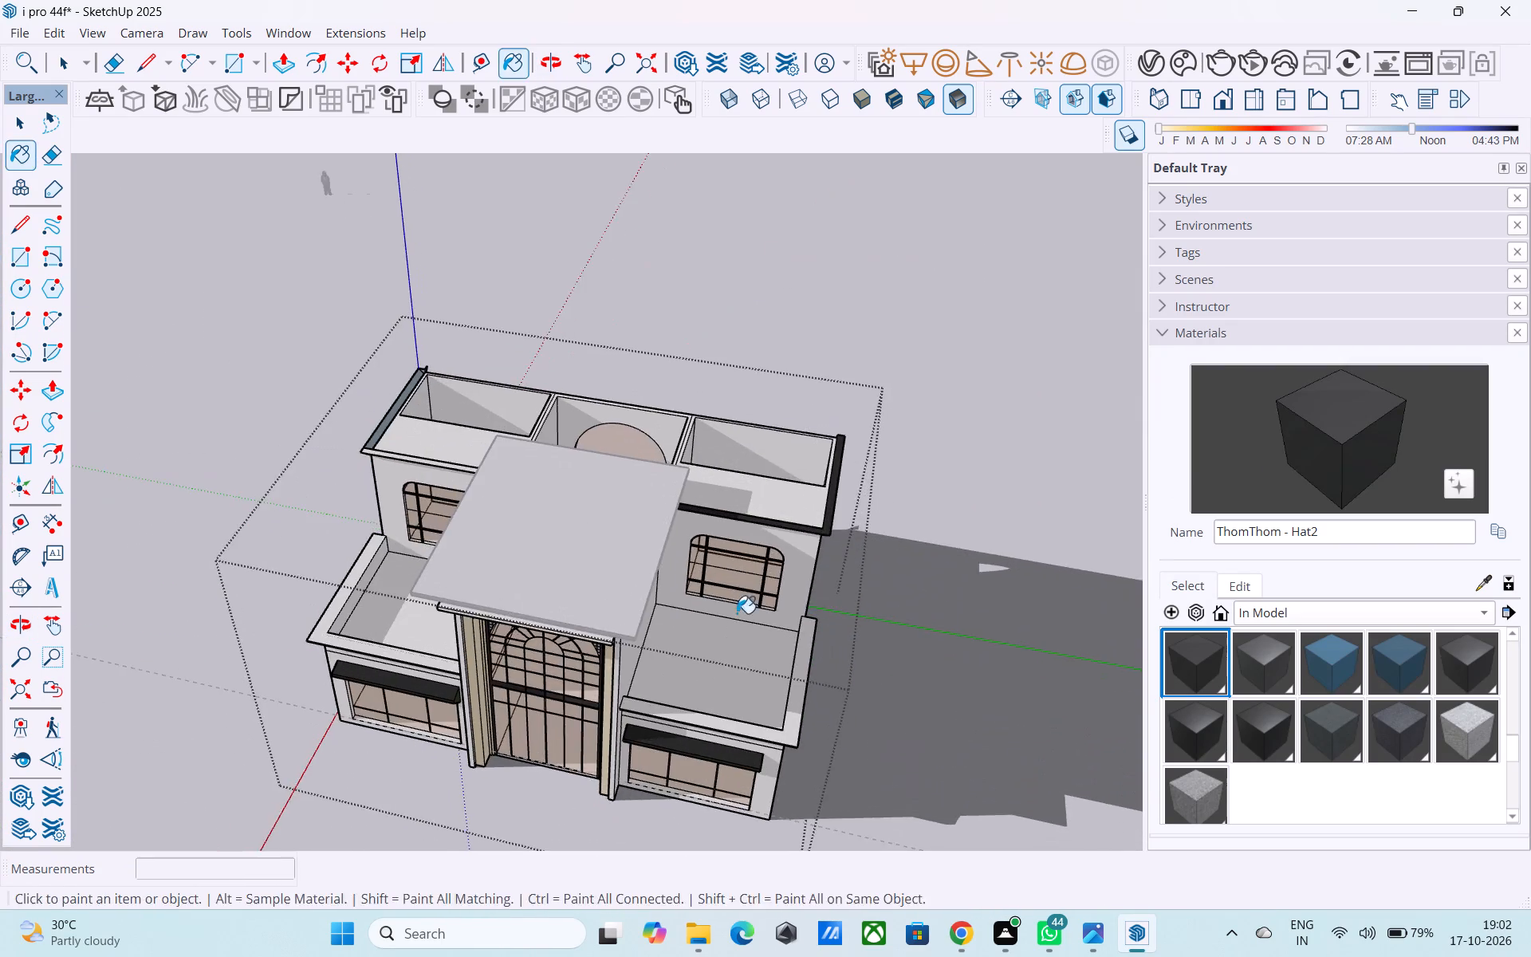
middle_drag(746, 589, 665, 649)
scroll(669, 605, up, 1)
middle_drag(673, 605, 973, 534)
middle_drag(596, 503, 1002, 377)
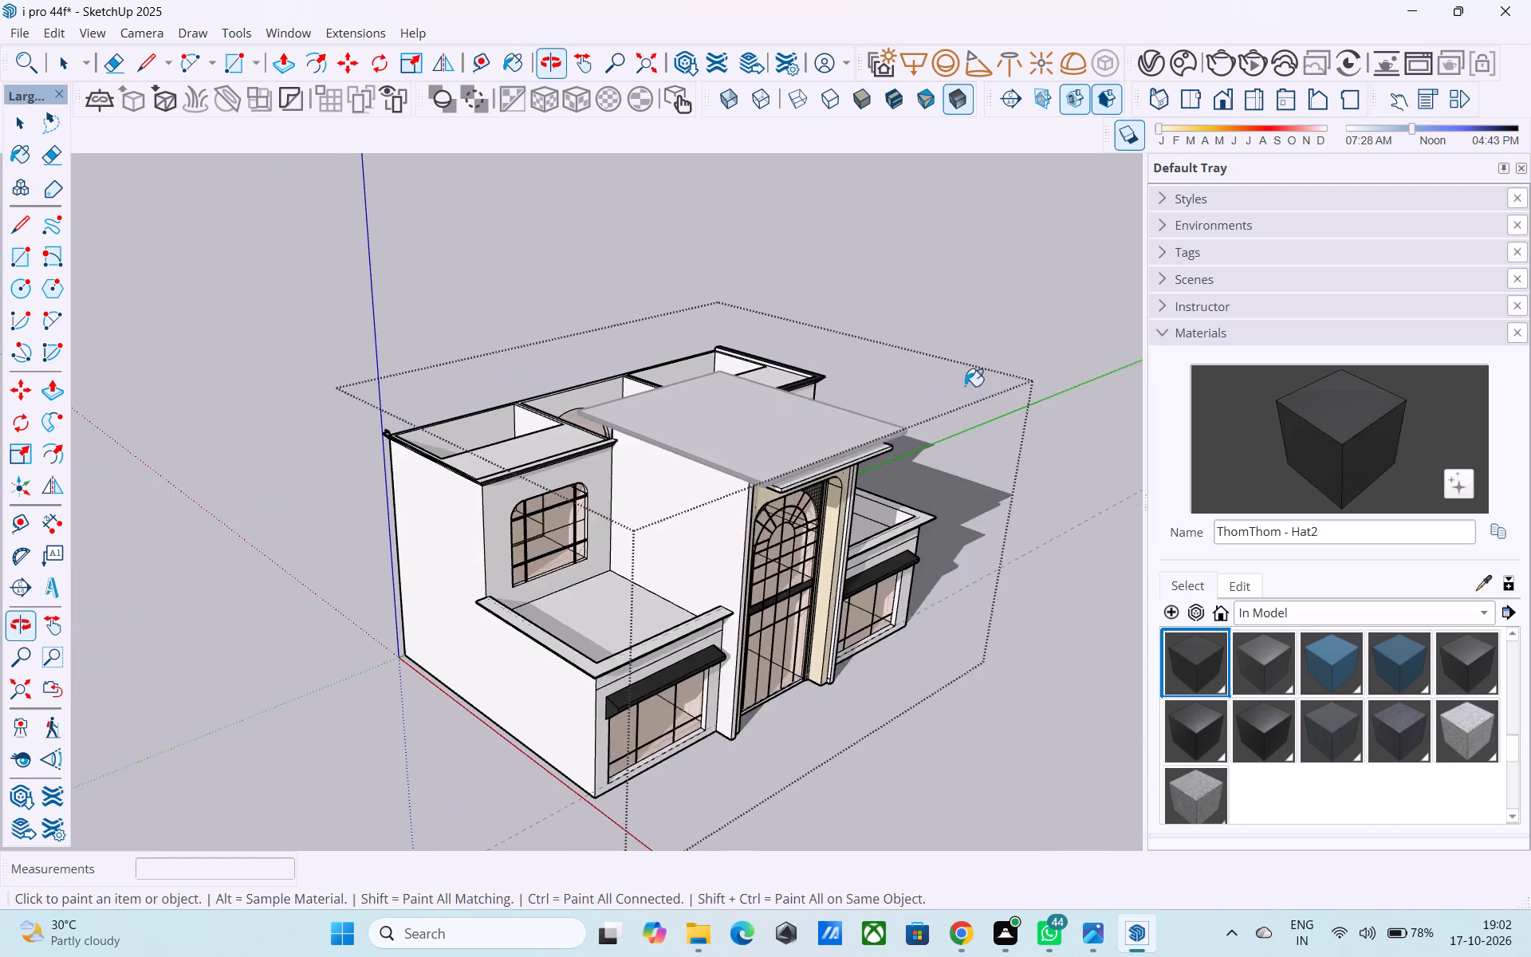
shift+middle_drag(85, 545, 191, 648)
Draw a 20' line along the inner top edge of the left upper wing's side cornice to close its top face.
scroll(494, 569, up, 12)
shift+middle_drag(507, 560, 620, 584)
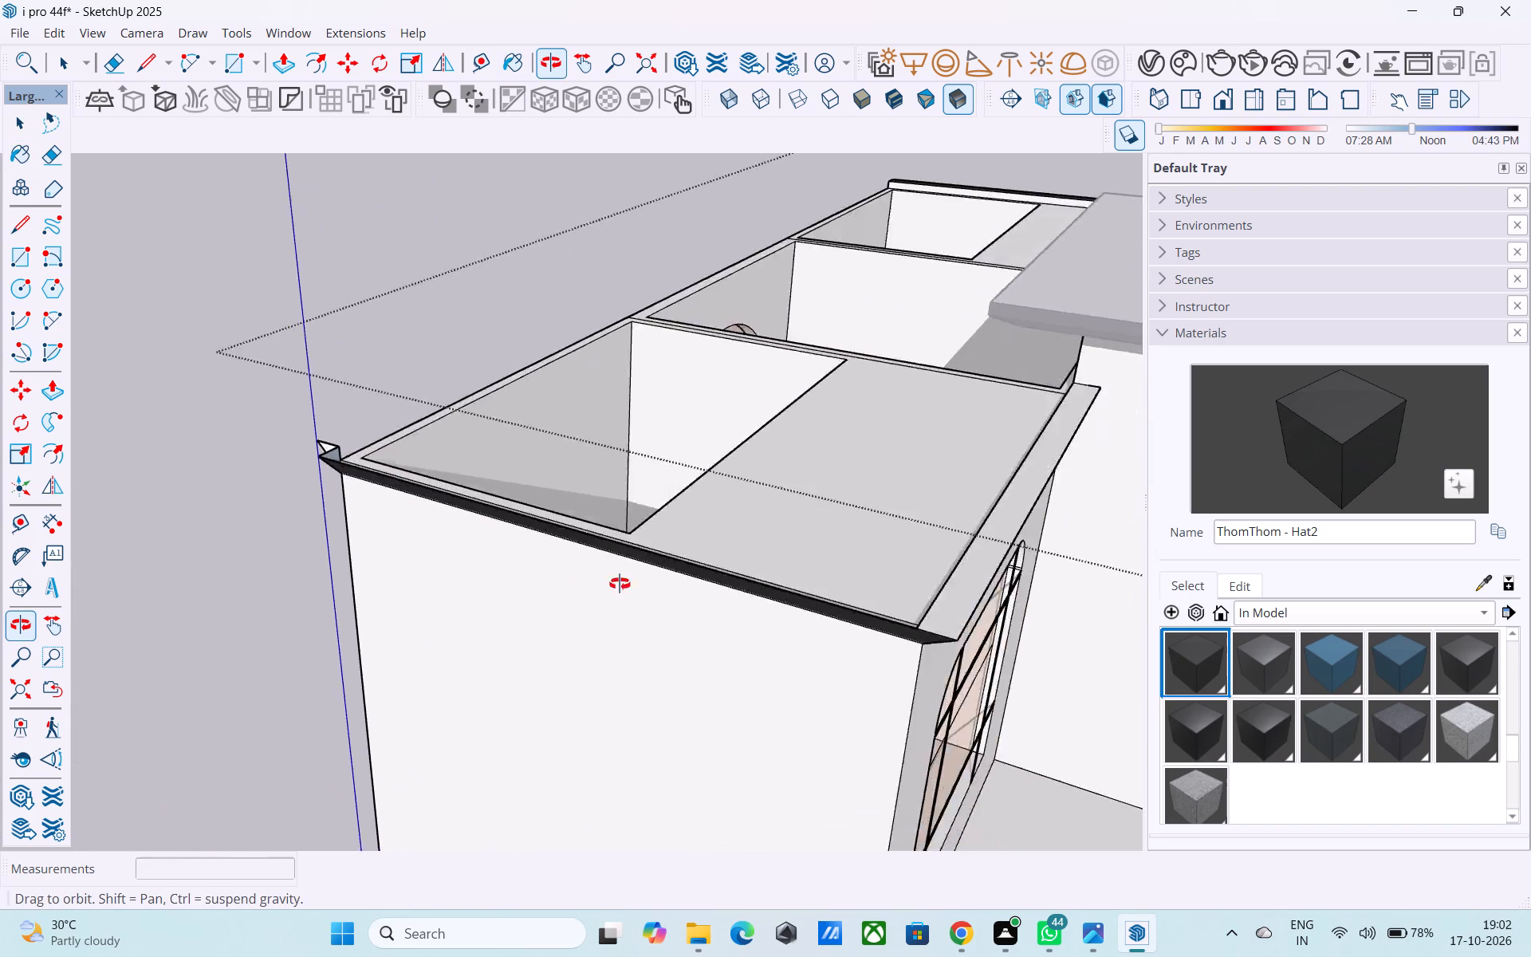
shift+middle_drag(620, 584, 935, 529)
shift+middle_drag(781, 533, 1125, 505)
shift+middle_drag(1063, 506, 1033, 553)
scroll(995, 513, up, 5)
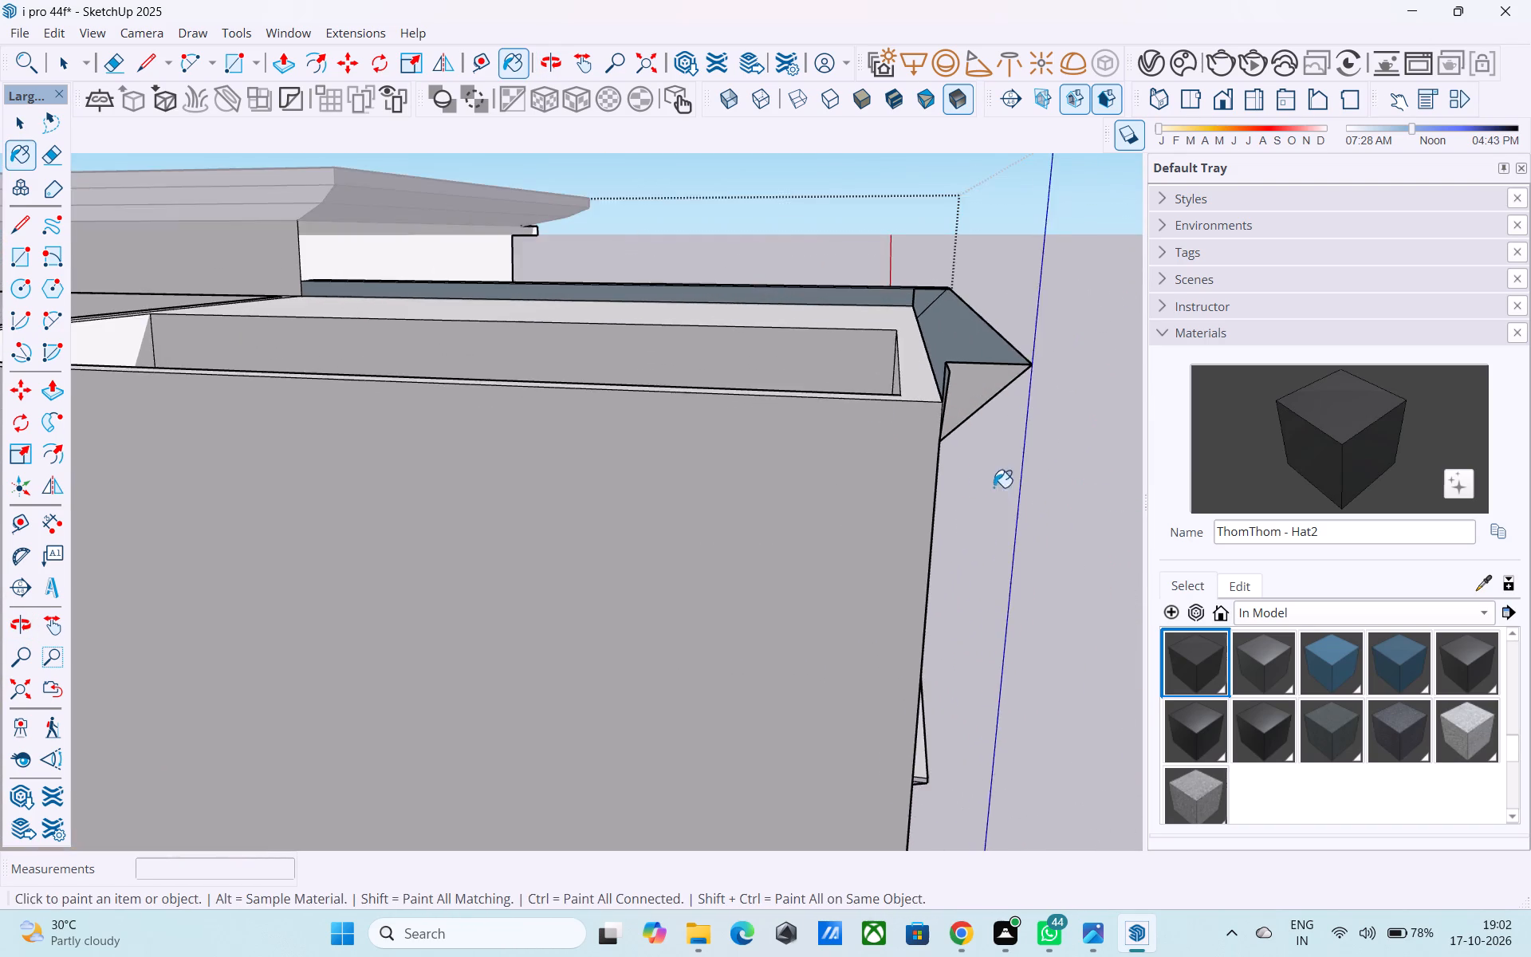
middle_drag(857, 407, 670, 568)
key(l)
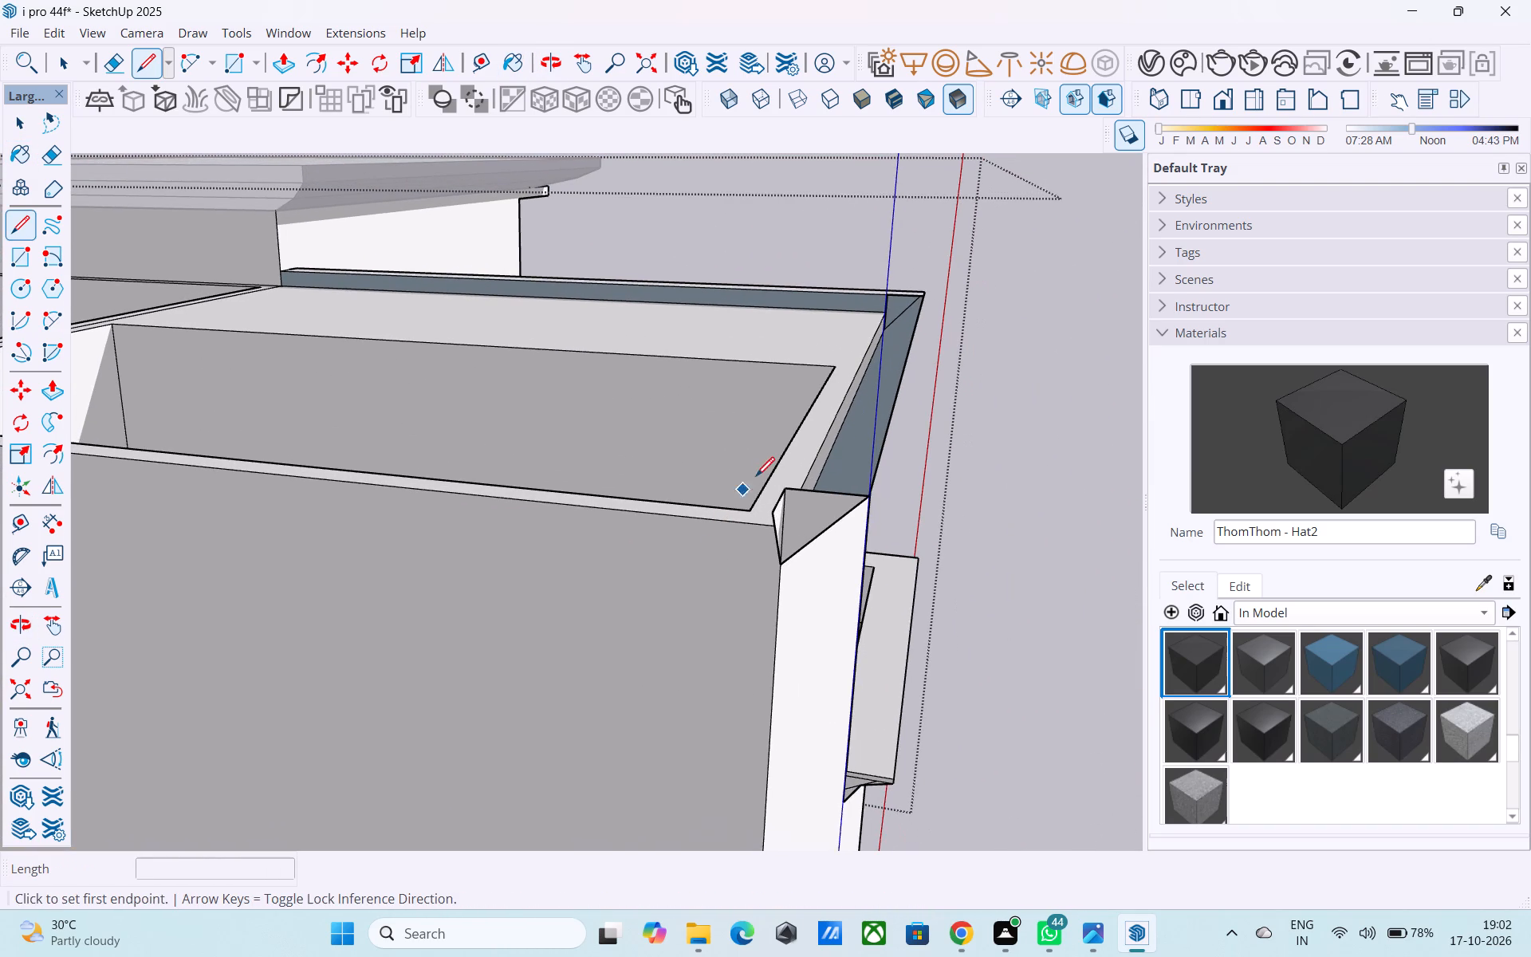
click(781, 491)
click(883, 299)
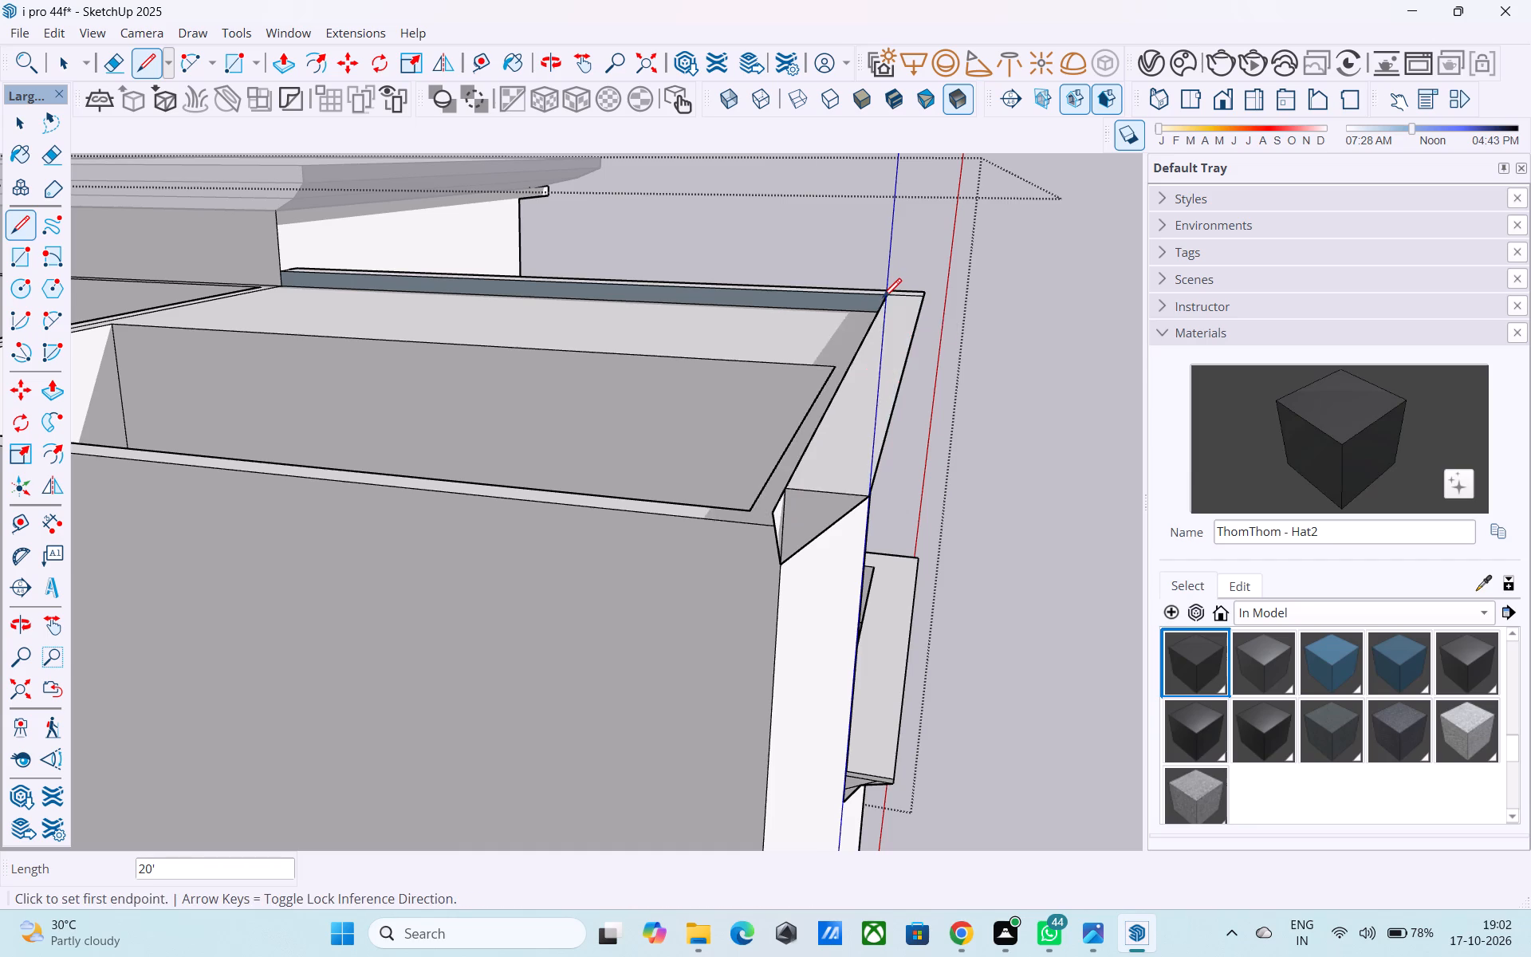
Reverse the inner faces of the left upper wing's front and side cornices so their front sides face outward.
middle_drag(887, 304, 1036, 321)
key(space)
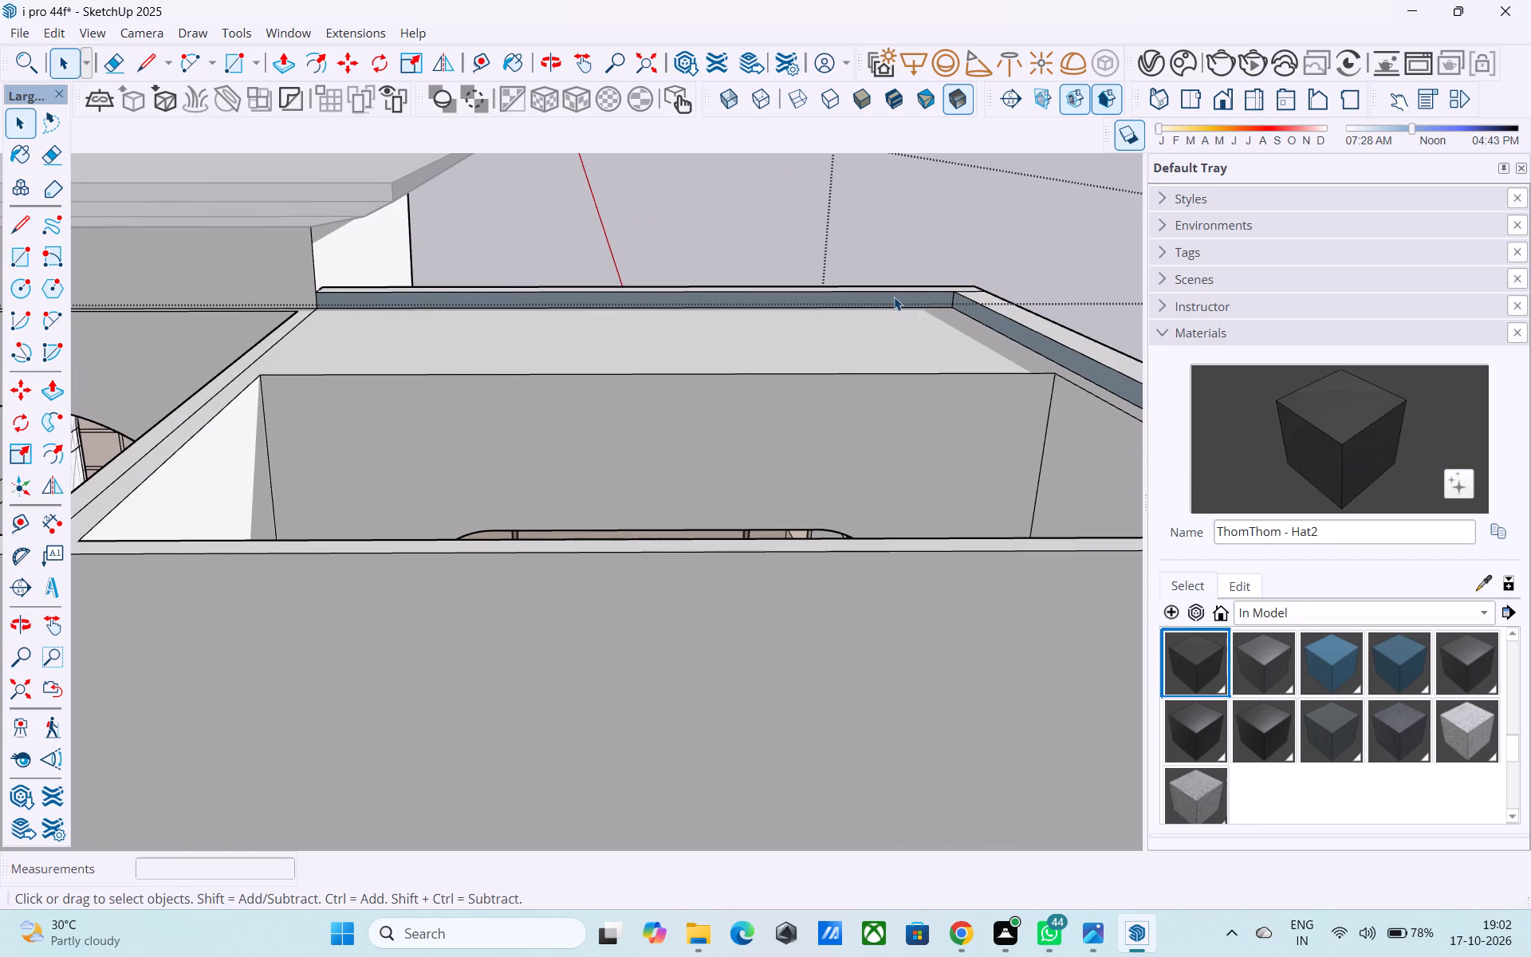
click(894, 297)
right_click(895, 297)
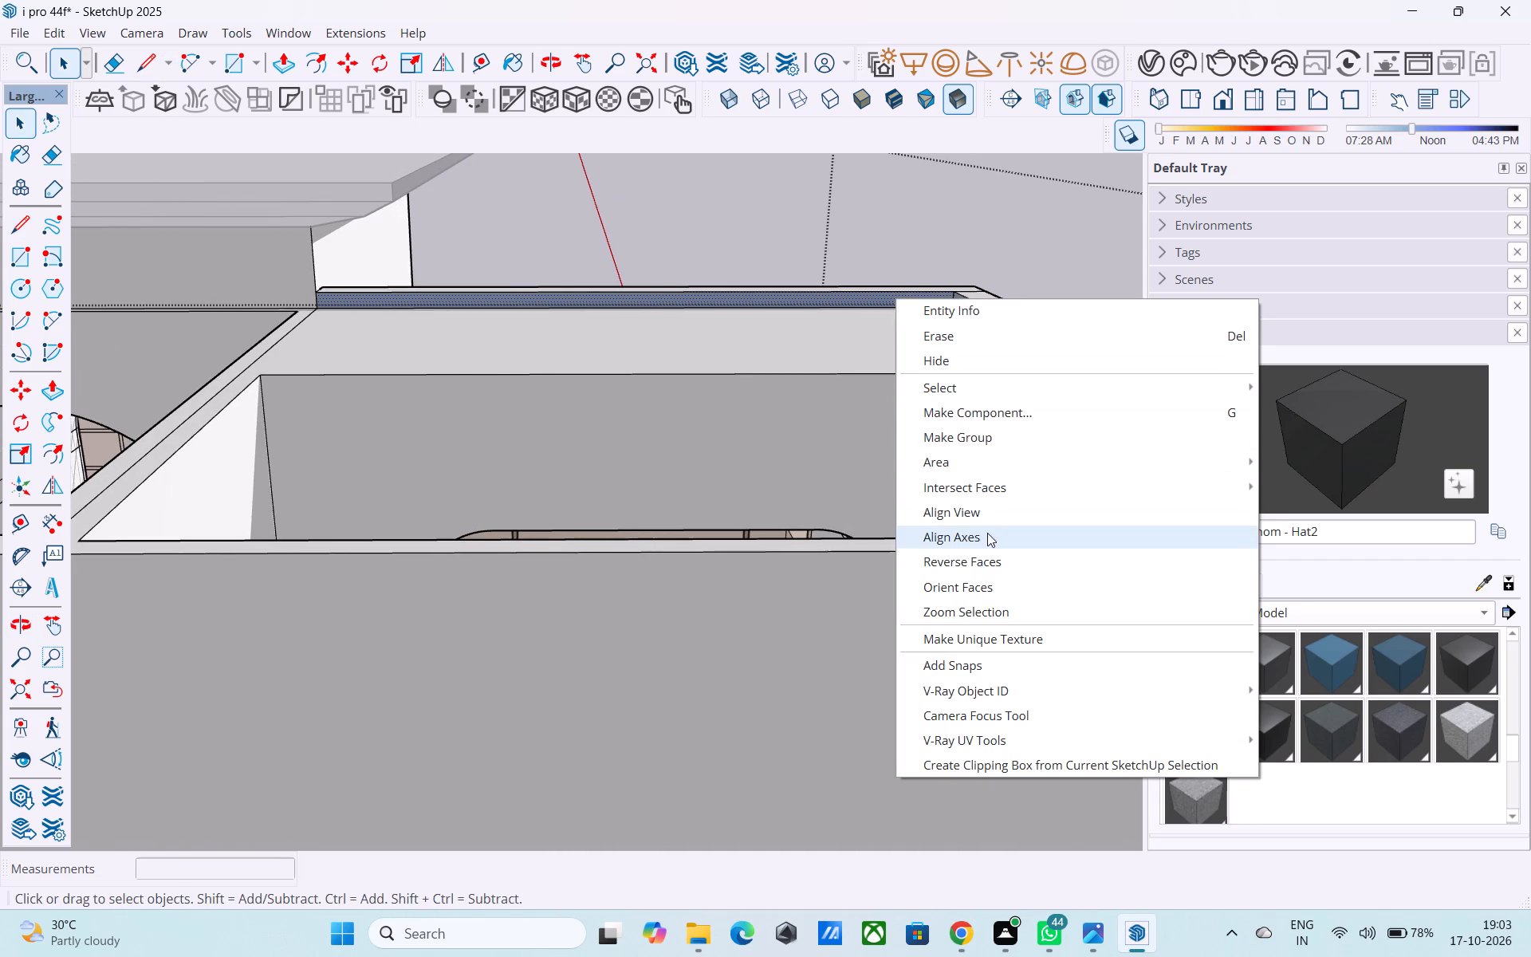
click(988, 557)
middle_drag(892, 531, 559, 530)
scroll(644, 507, up, 6)
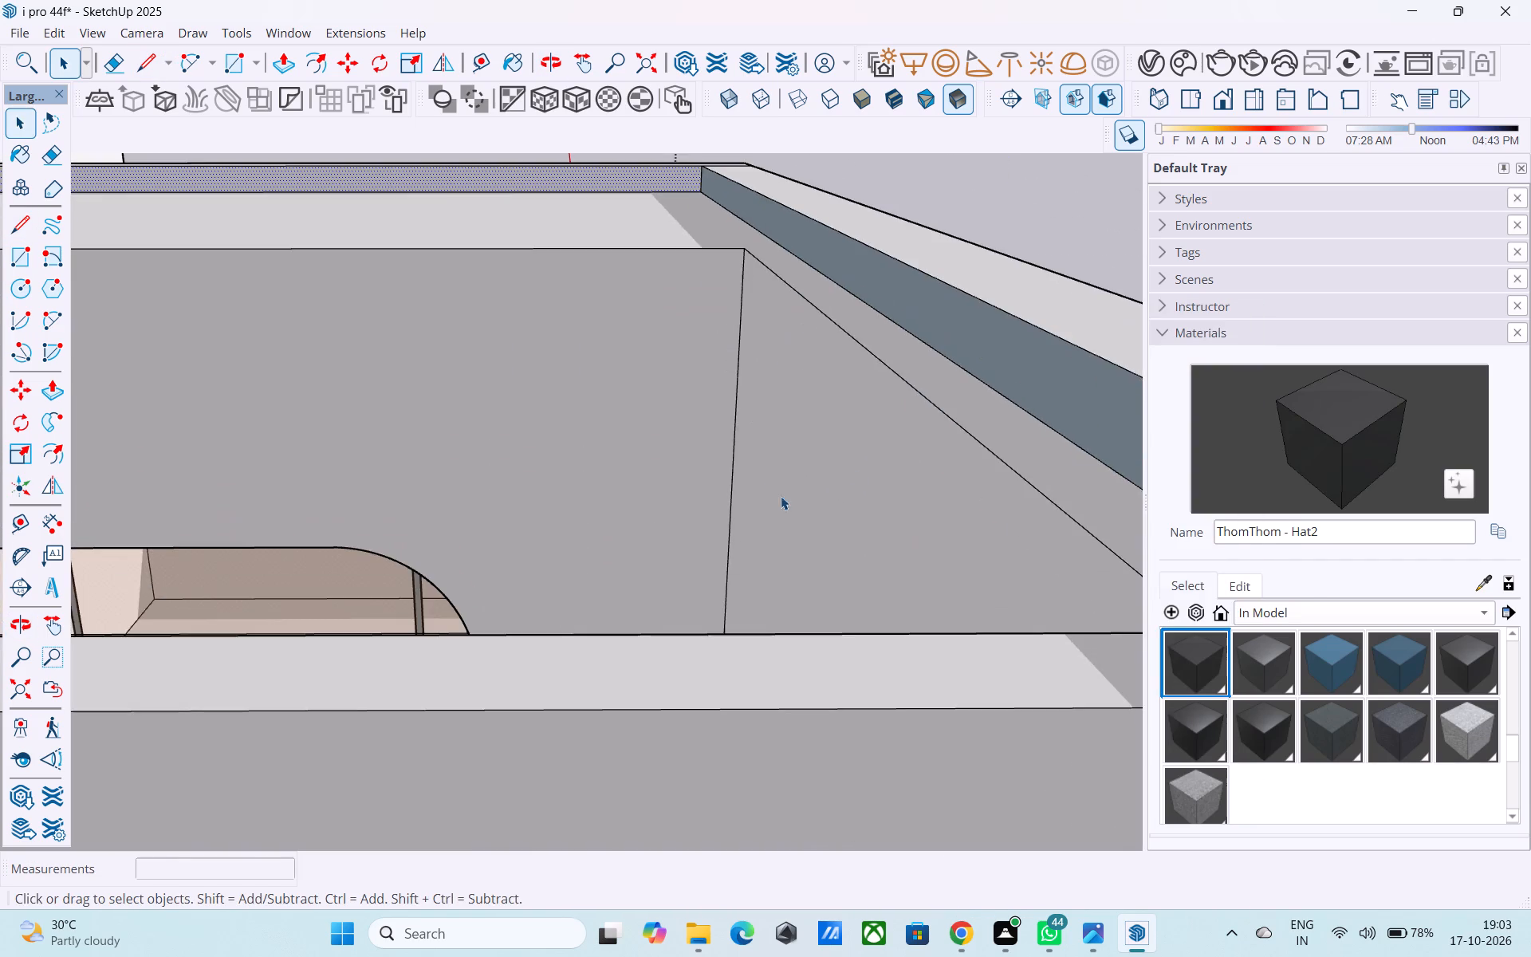
shift+middle_drag(919, 435, 611, 341)
shift+scroll(611, 341, down, 2)
click(710, 334)
right_click(711, 334)
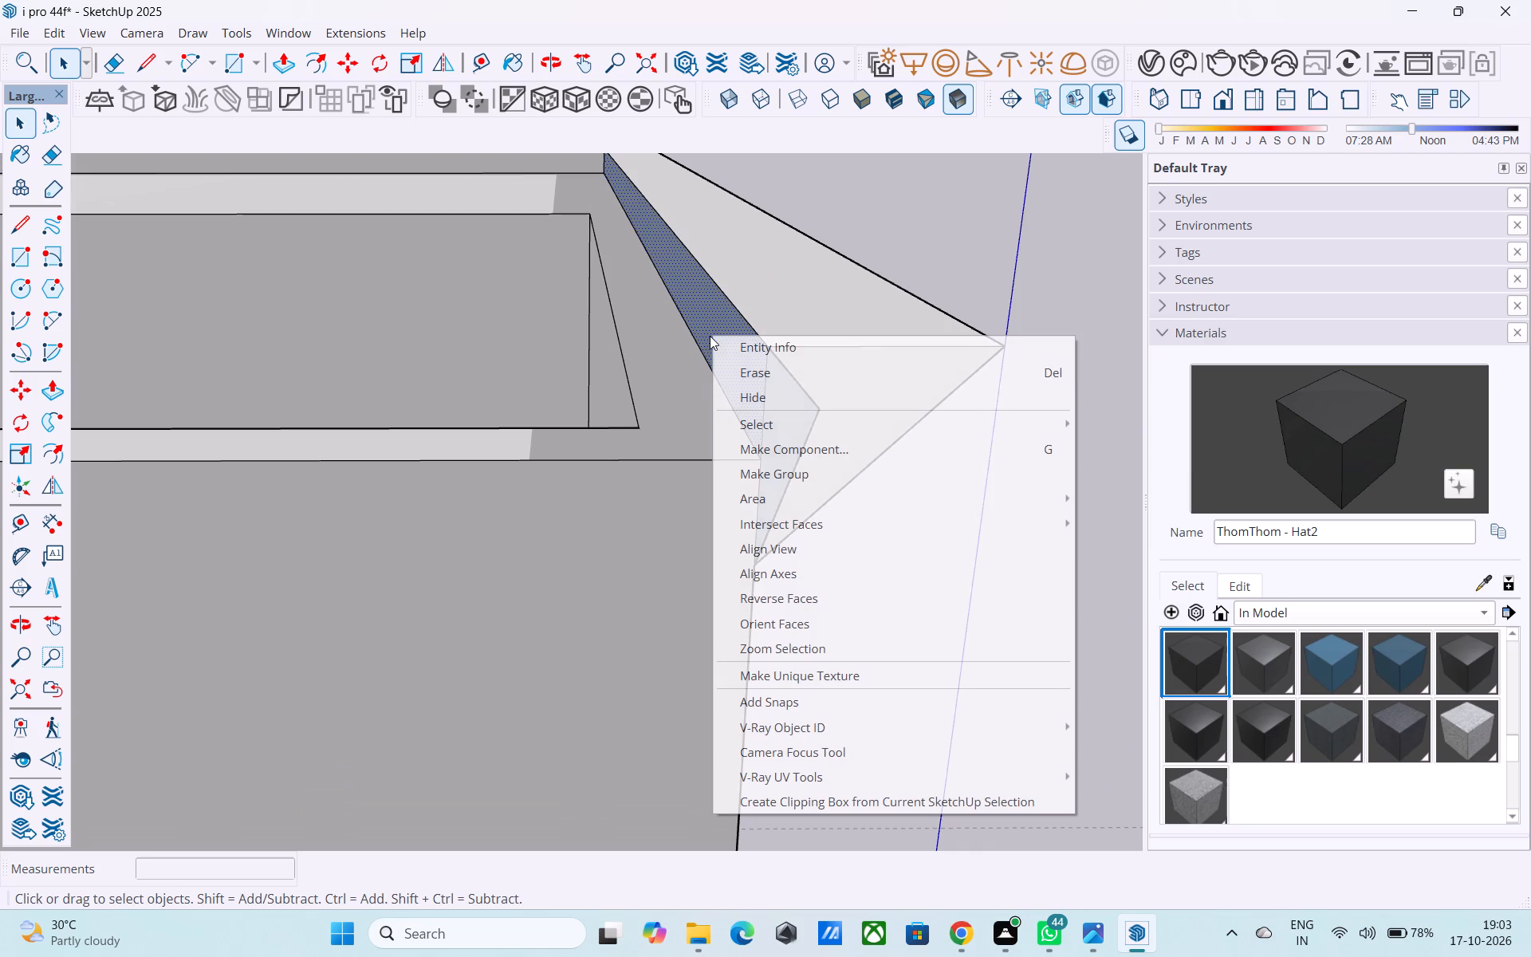
click(802, 591)
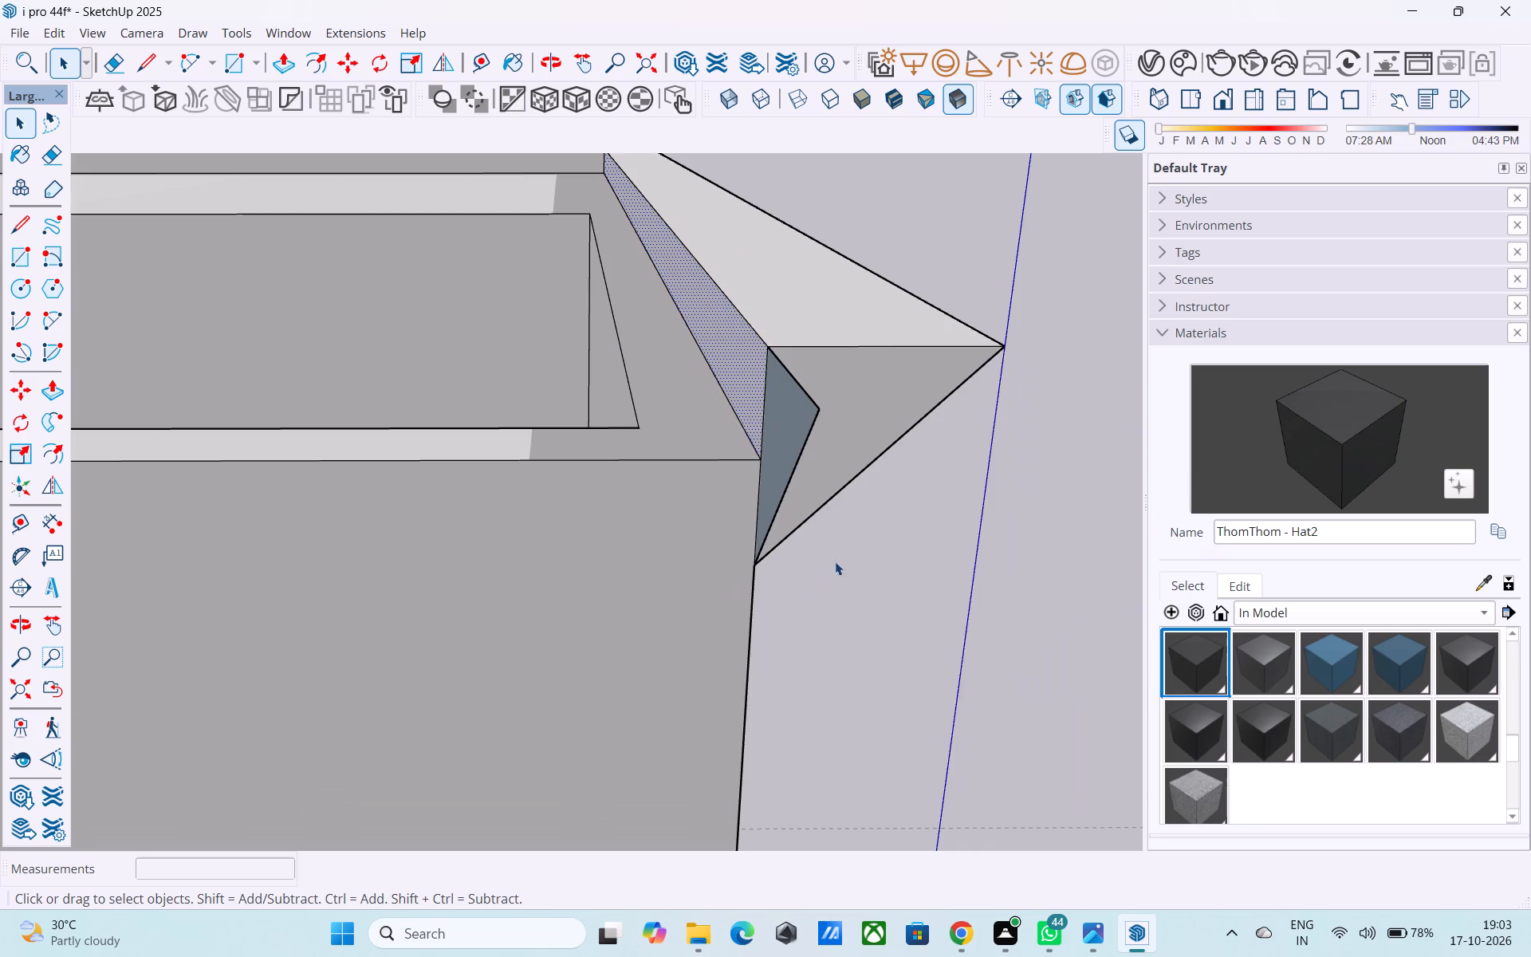
Erase the leftover triangle edges on the back end of the left upper wing's side cornice.
middle_drag(839, 559, 869, 528)
key(e)
click(817, 426)
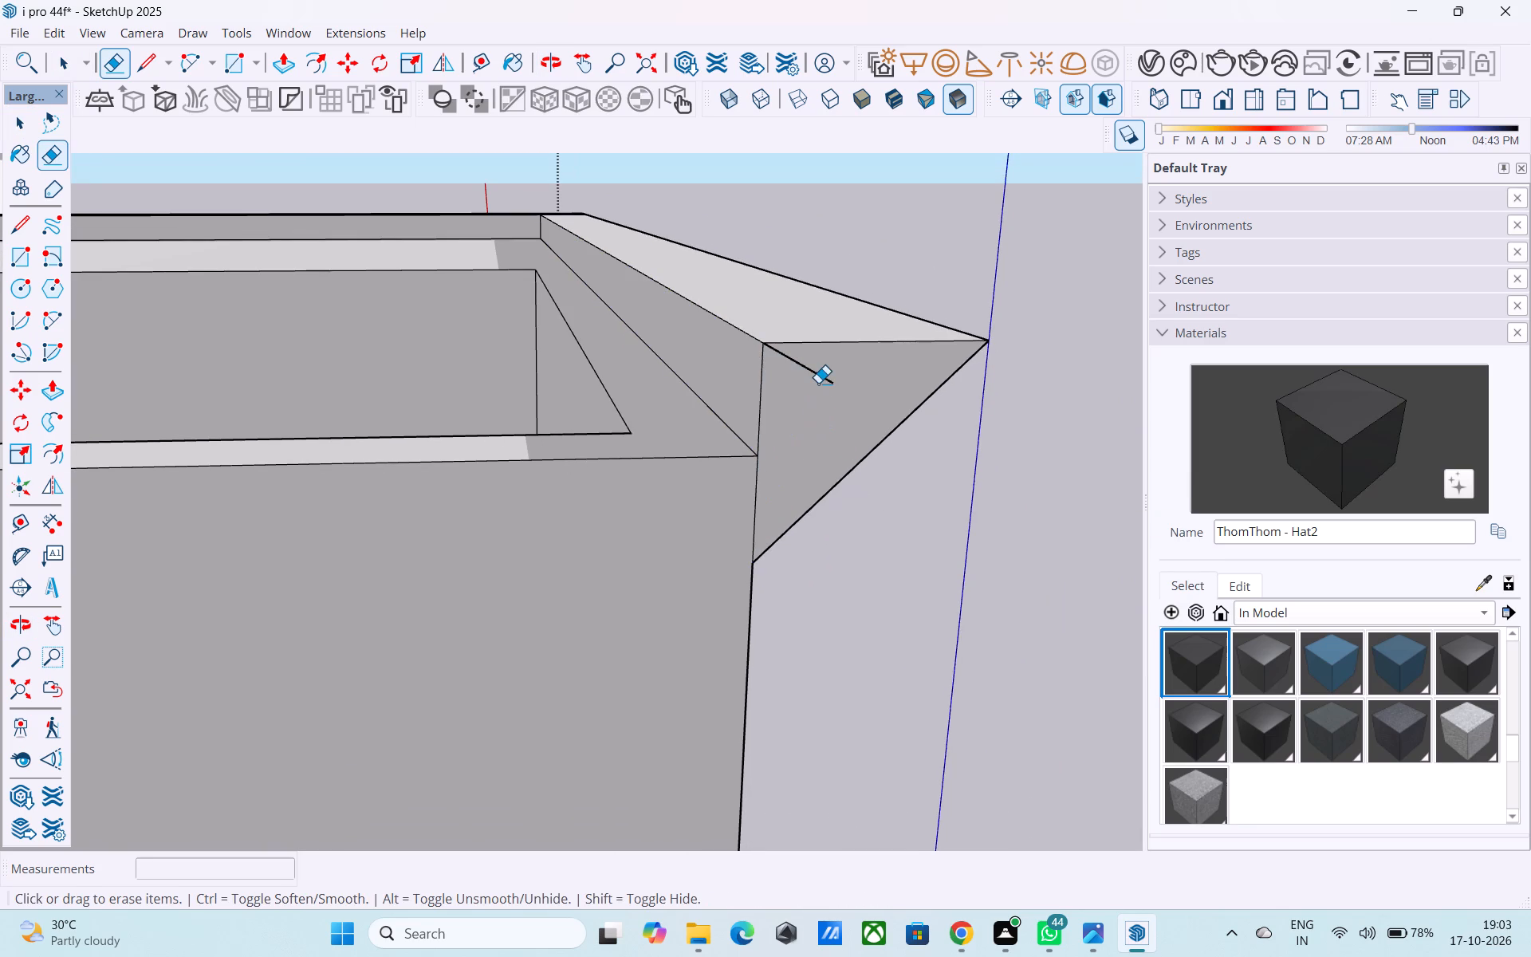
click(818, 383)
click(824, 378)
Paint the back end, top and inner faces of the left upper wing's cornice with ThomThom - Hat2.
scroll(827, 402, down, 5)
middle_drag(850, 493, 286, 471)
scroll(305, 474, down, 3)
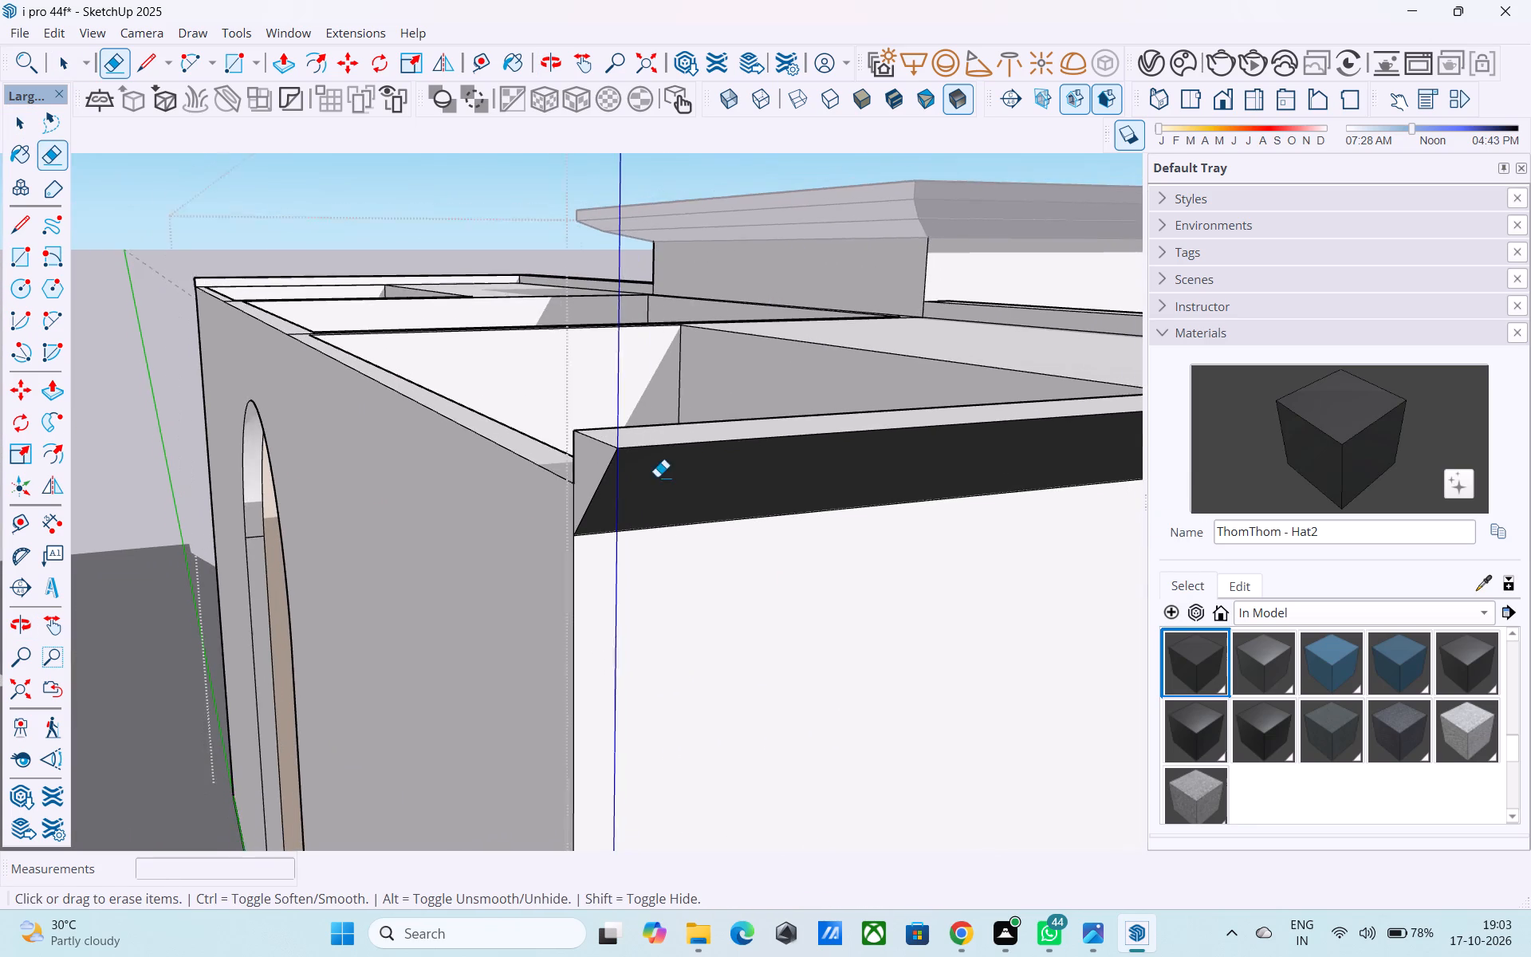
scroll(657, 477, down, 1)
click(1287, 442)
middle_drag(891, 439, 895, 471)
scroll(553, 453, up, 2)
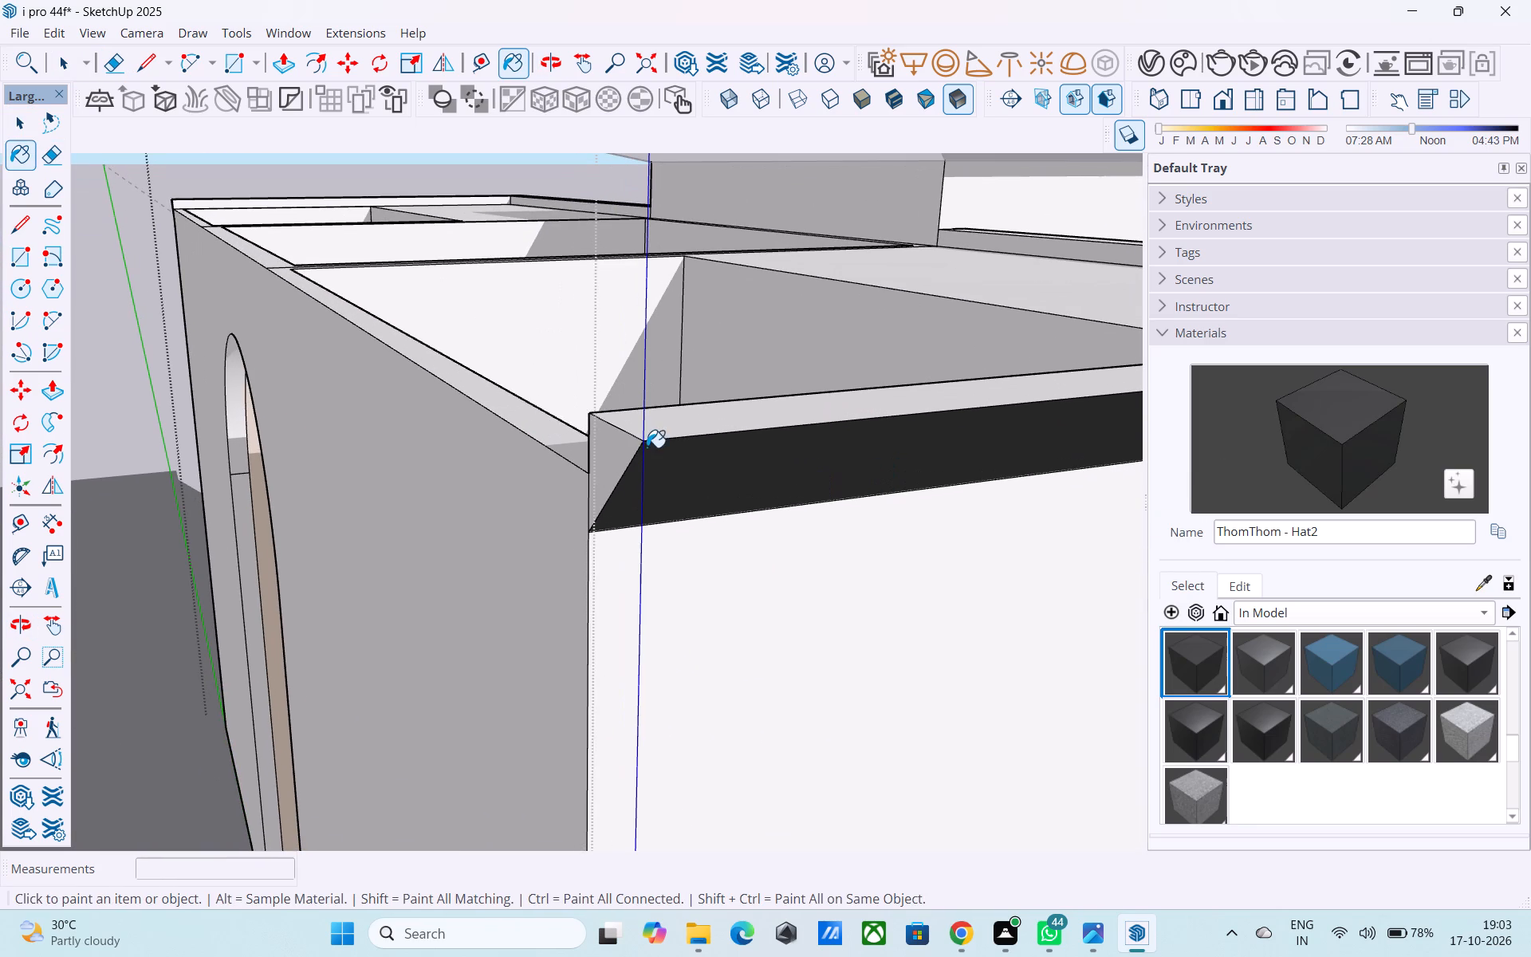
click(633, 448)
click(655, 420)
scroll(573, 452, down, 10)
middle_drag(785, 428, 530, 493)
scroll(530, 494, up, 4)
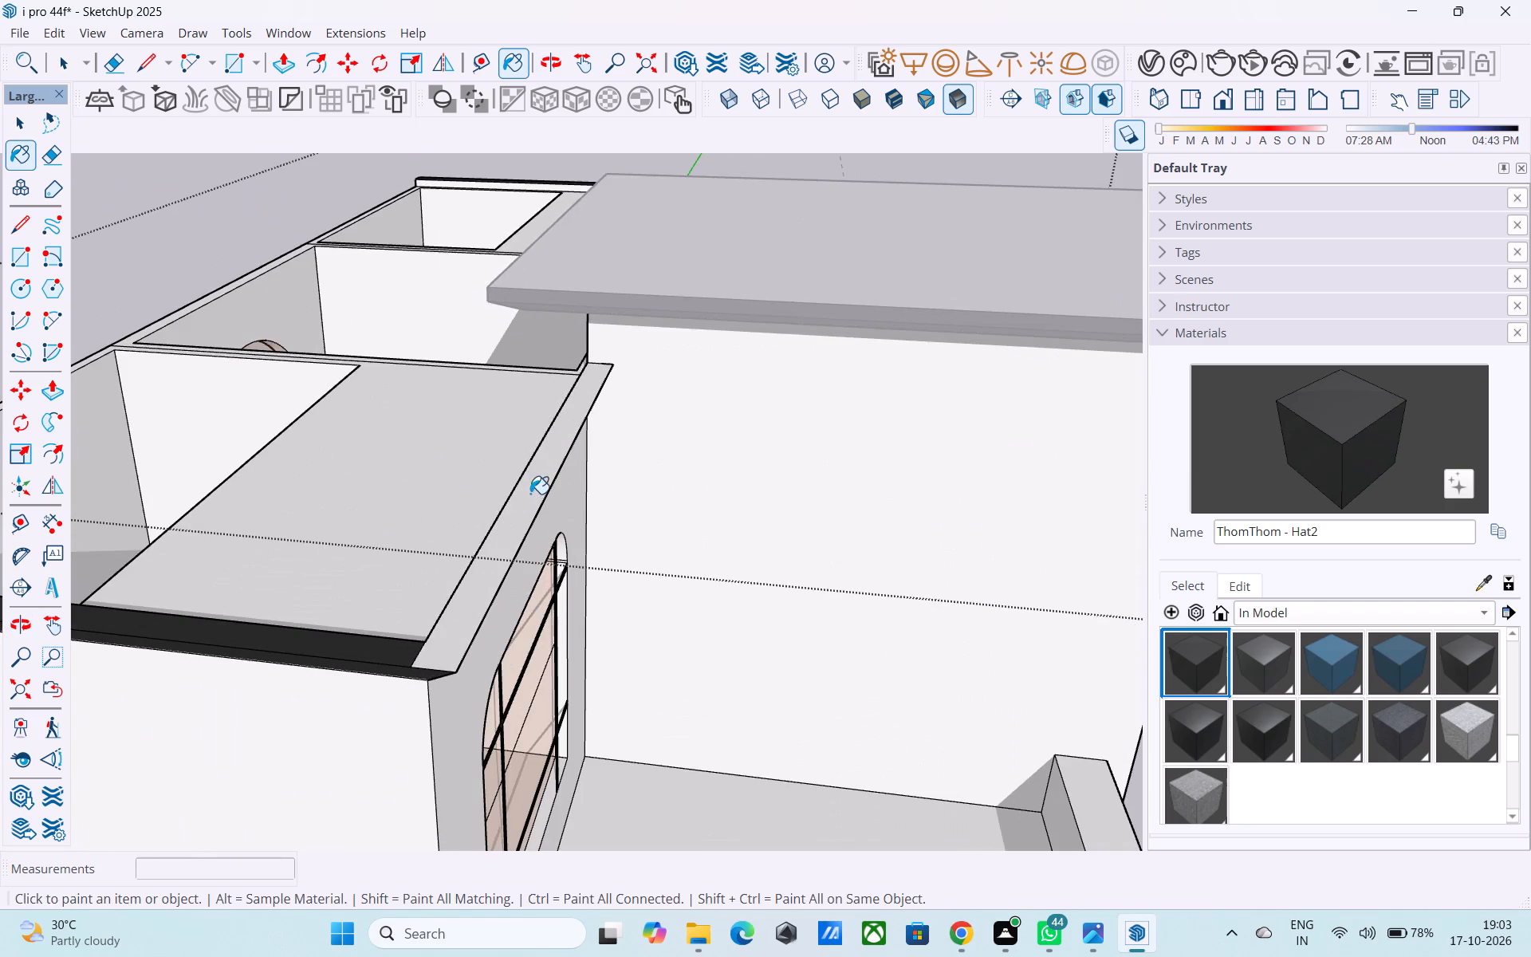
click(517, 515)
middle_drag(514, 515, 790, 506)
scroll(791, 498, up, 4)
click(797, 509)
Paint the back end and inner faces of the right upper wing's cornice with ThomThom - Hat2.
middle_drag(798, 508, 554, 433)
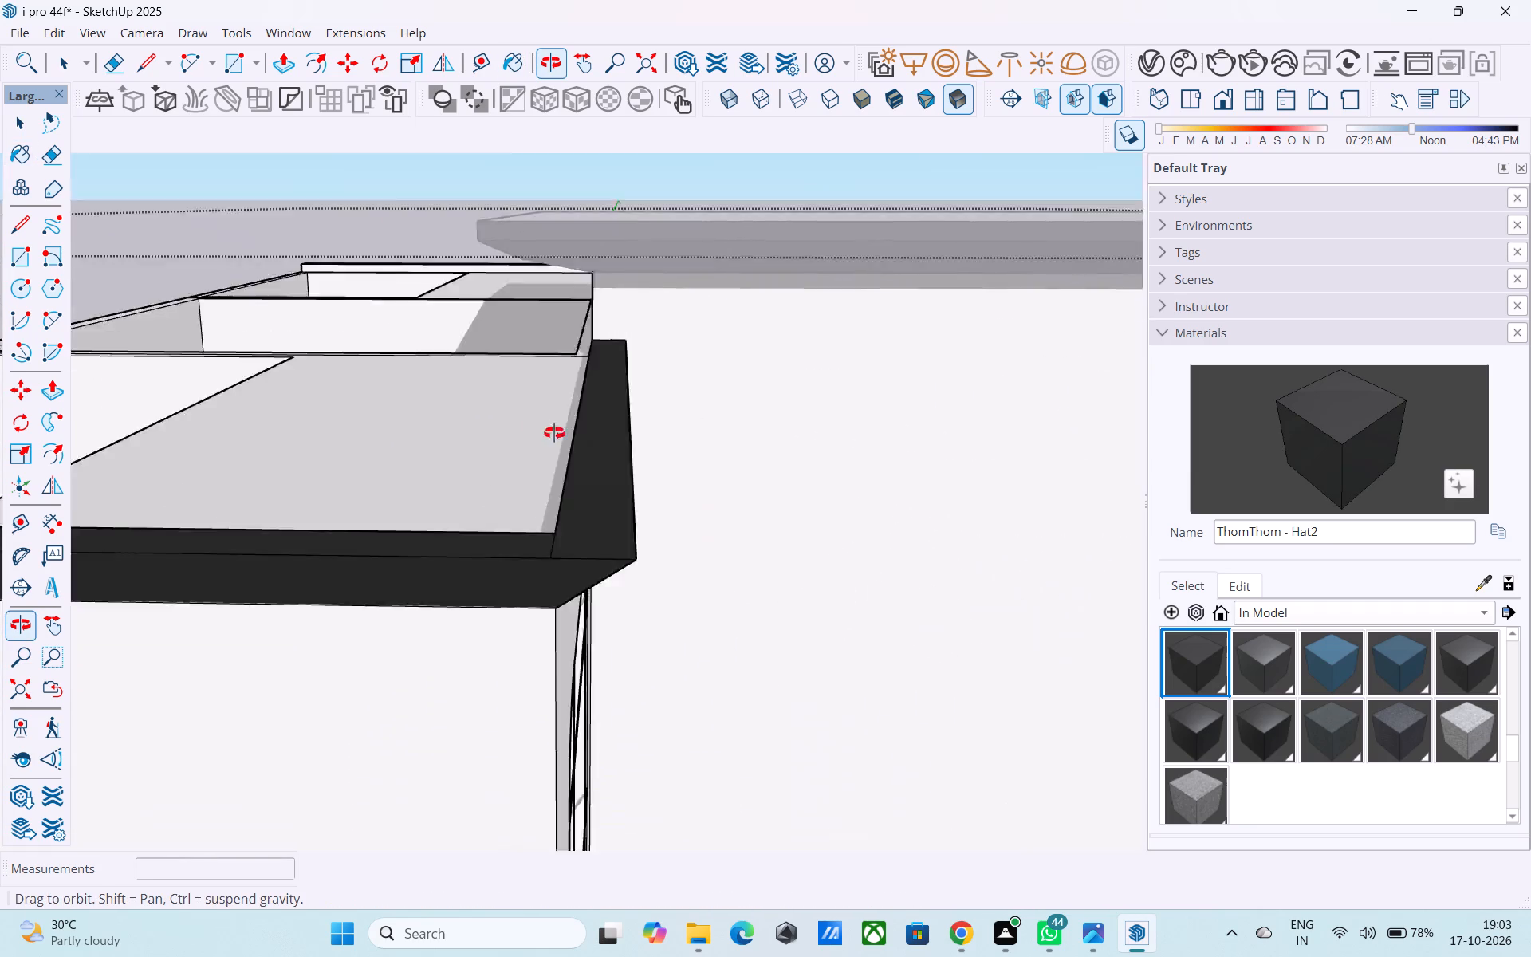
middle_drag(554, 433, 668, 507)
scroll(687, 498, up, 1)
scroll(693, 501, down, 7)
middle_drag(490, 404, 824, 588)
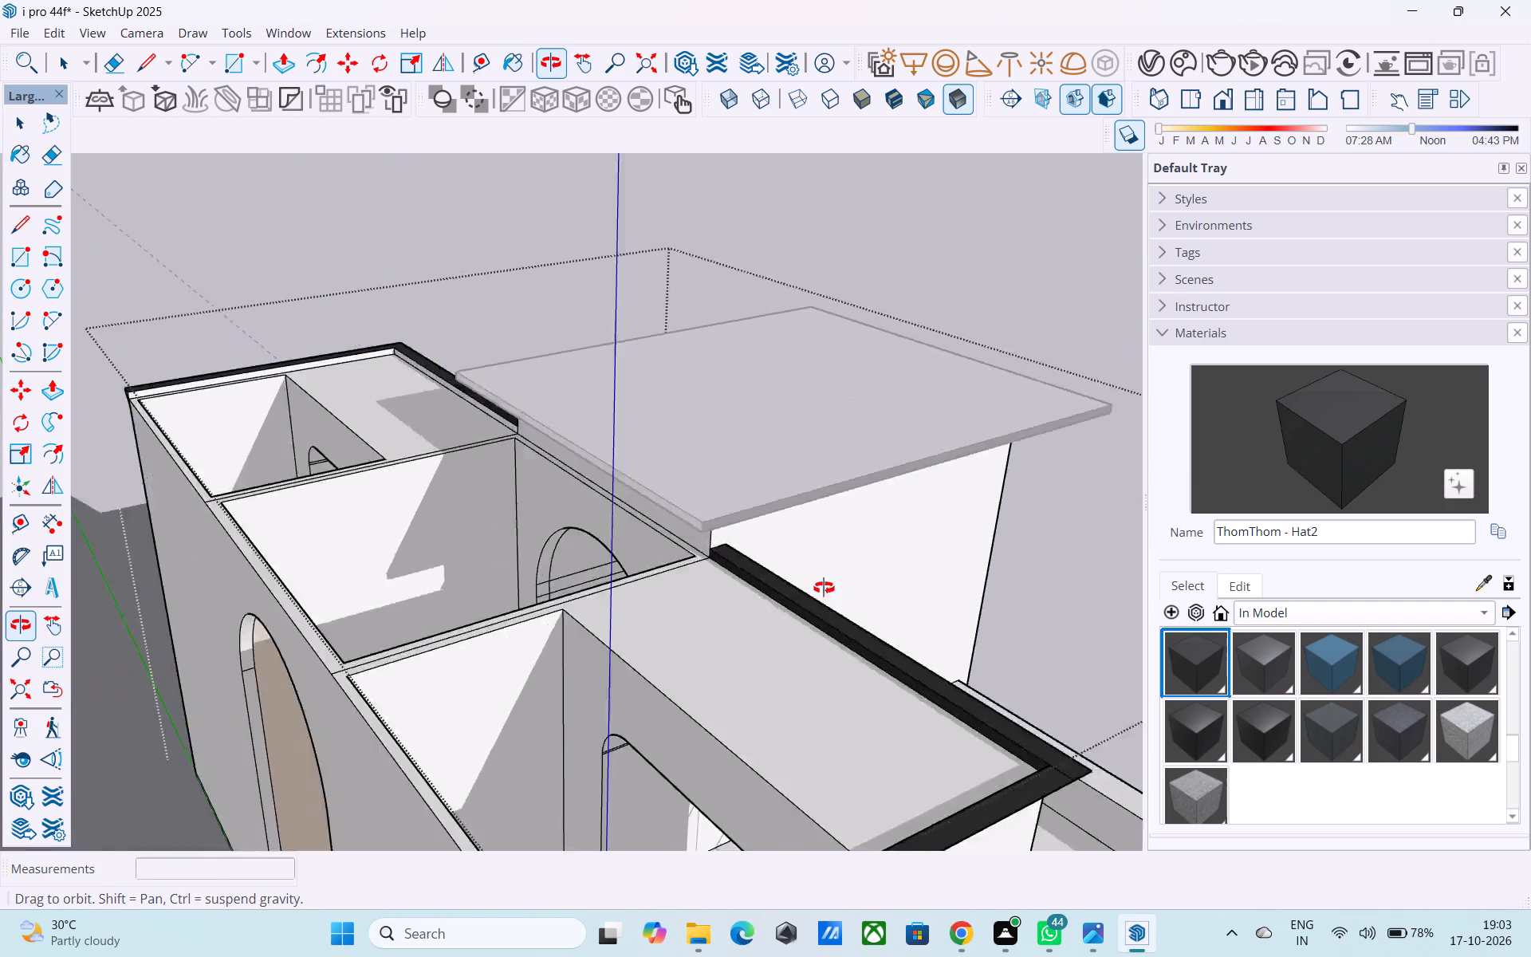
middle_drag(824, 588, 953, 555)
middle_drag(402, 380, 990, 461)
scroll(876, 599, up, 8)
shift+middle_drag(625, 514, 560, 426)
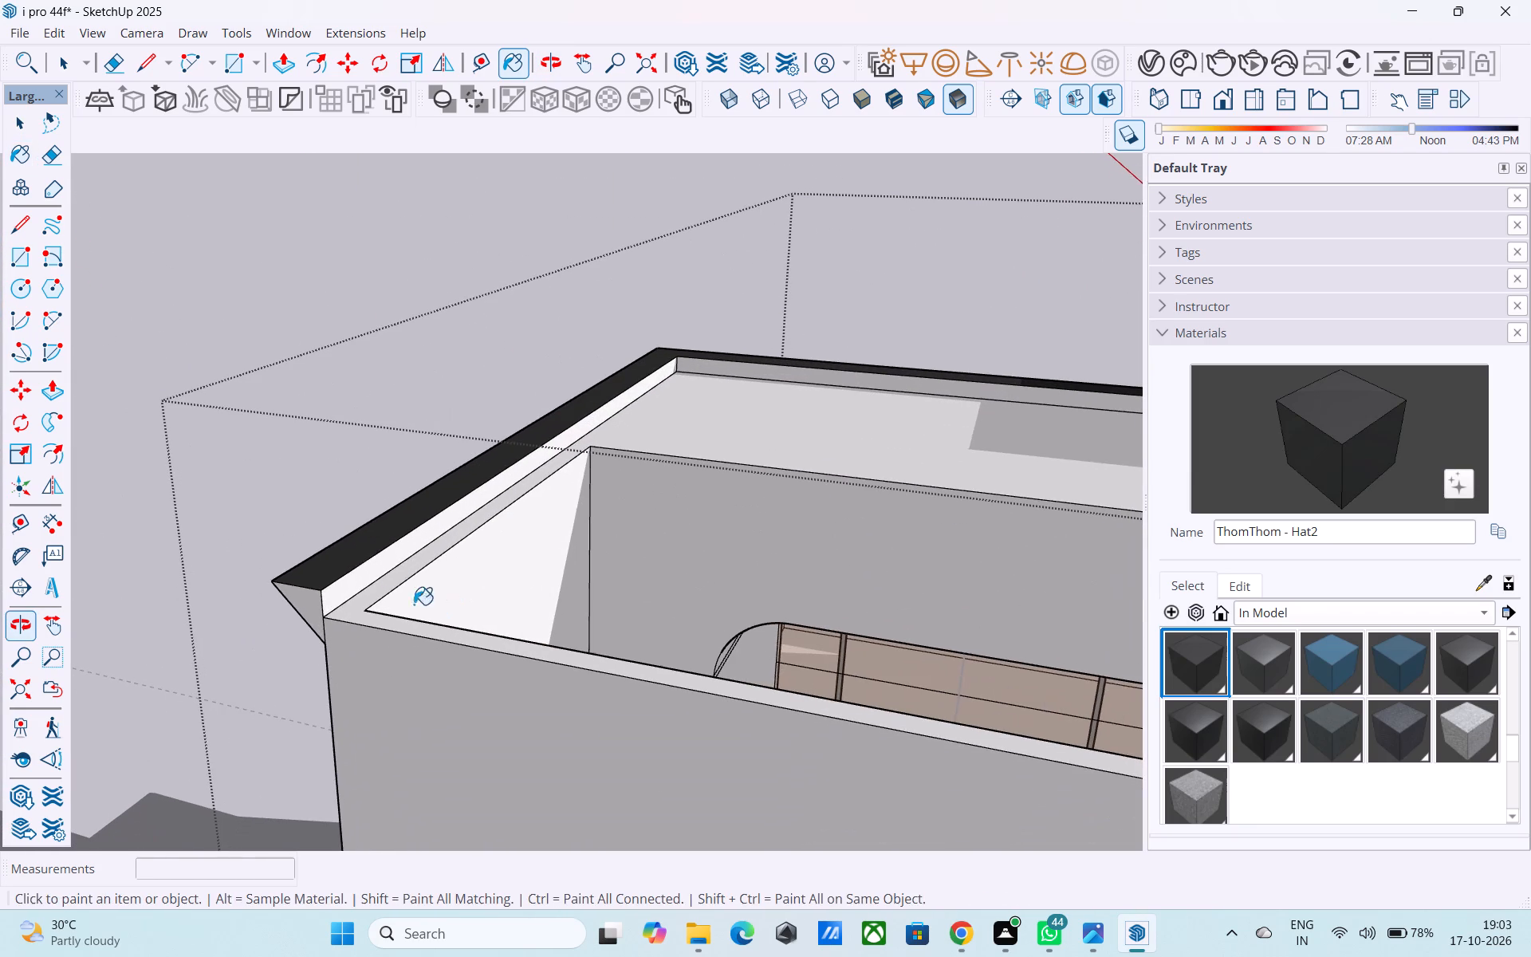
click(313, 601)
click(326, 598)
middle_drag(488, 551, 374, 590)
scroll(336, 601, up, 1)
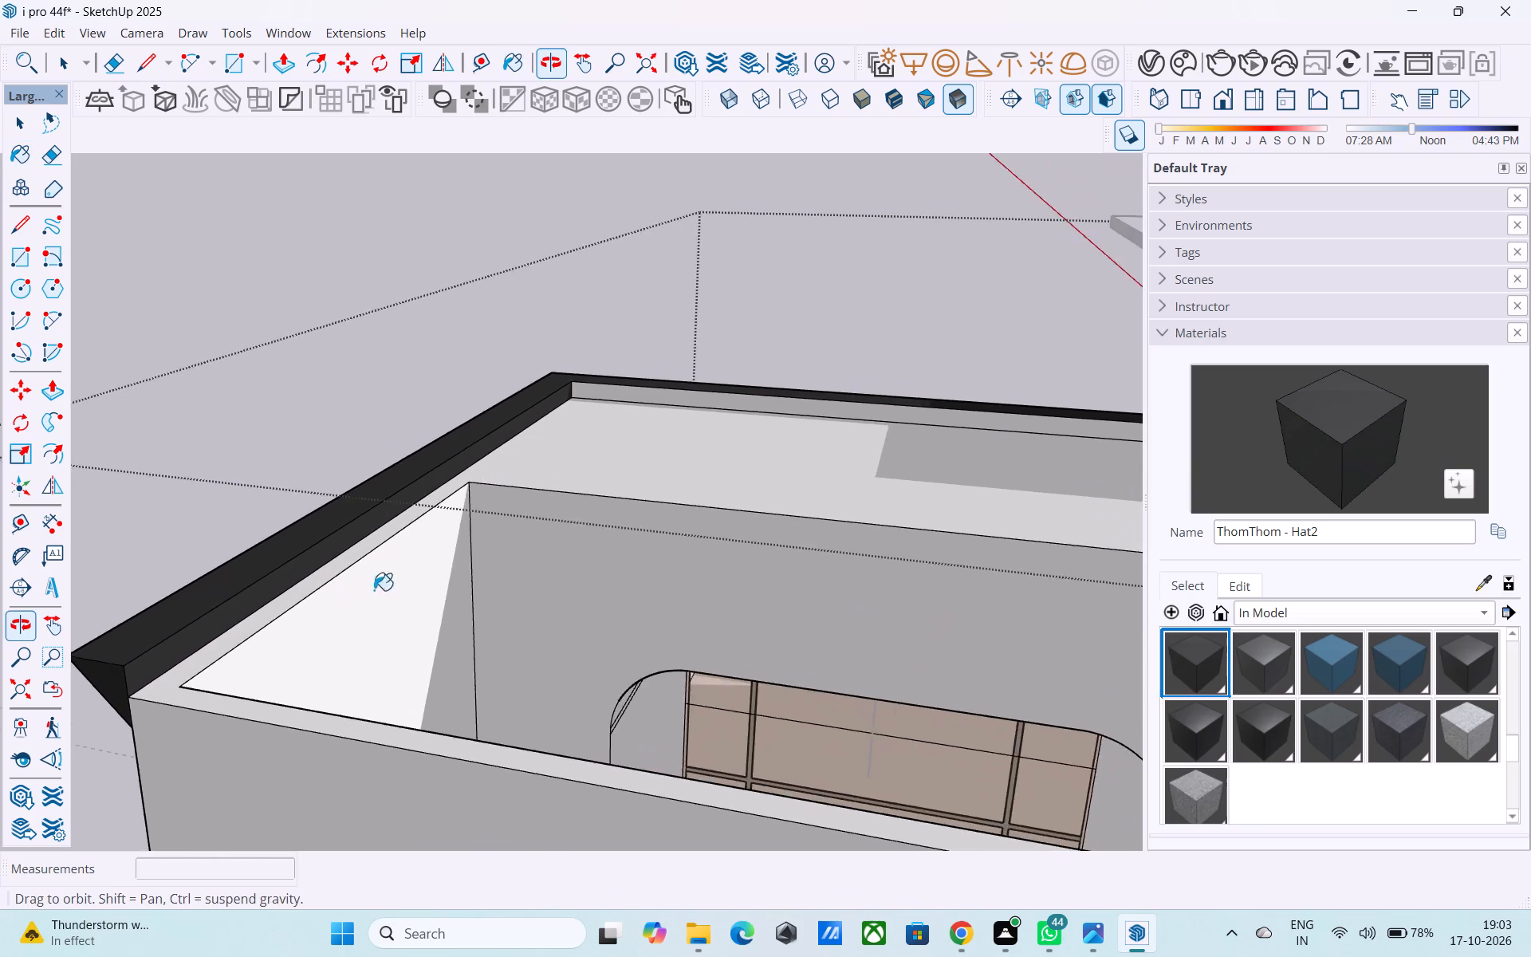
middle_drag(374, 590, 371, 592)
scroll(567, 389, up, 7)
click(668, 395)
Examine the building from the back, both sides and the front to check the painted upper-wing cornices.
scroll(550, 403, down, 10)
shift+middle_drag(701, 506, 411, 455)
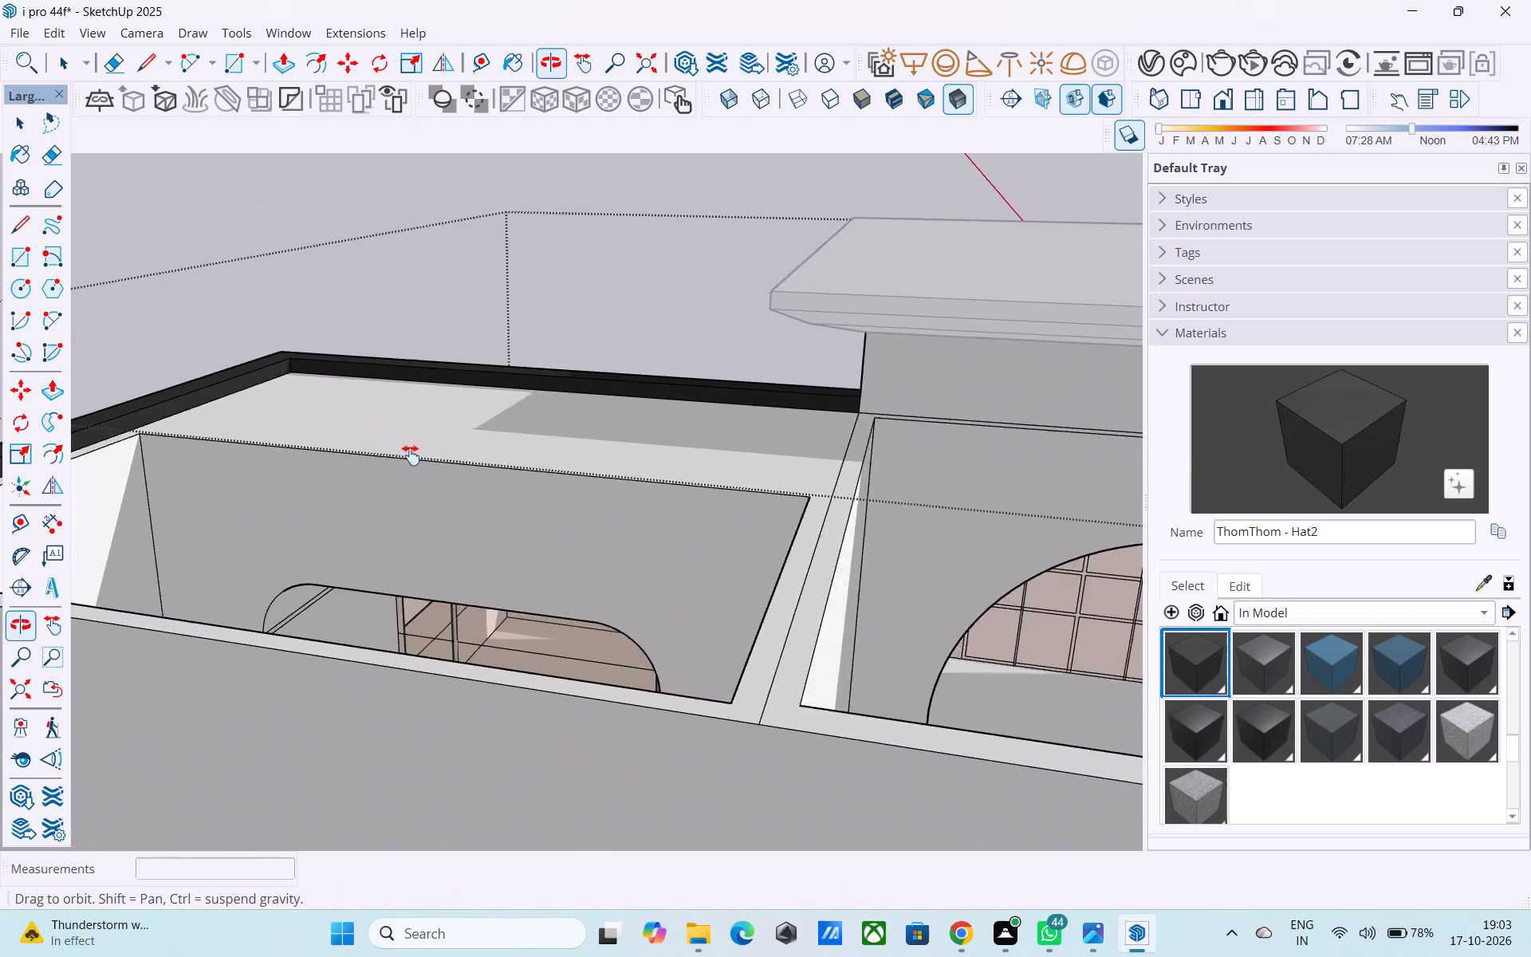
shift+middle_drag(411, 455, 612, 411)
scroll(585, 412, down, 7)
shift+middle_drag(596, 427, 341, 506)
scroll(341, 490, down, 10)
middle_drag(623, 592, 440, 585)
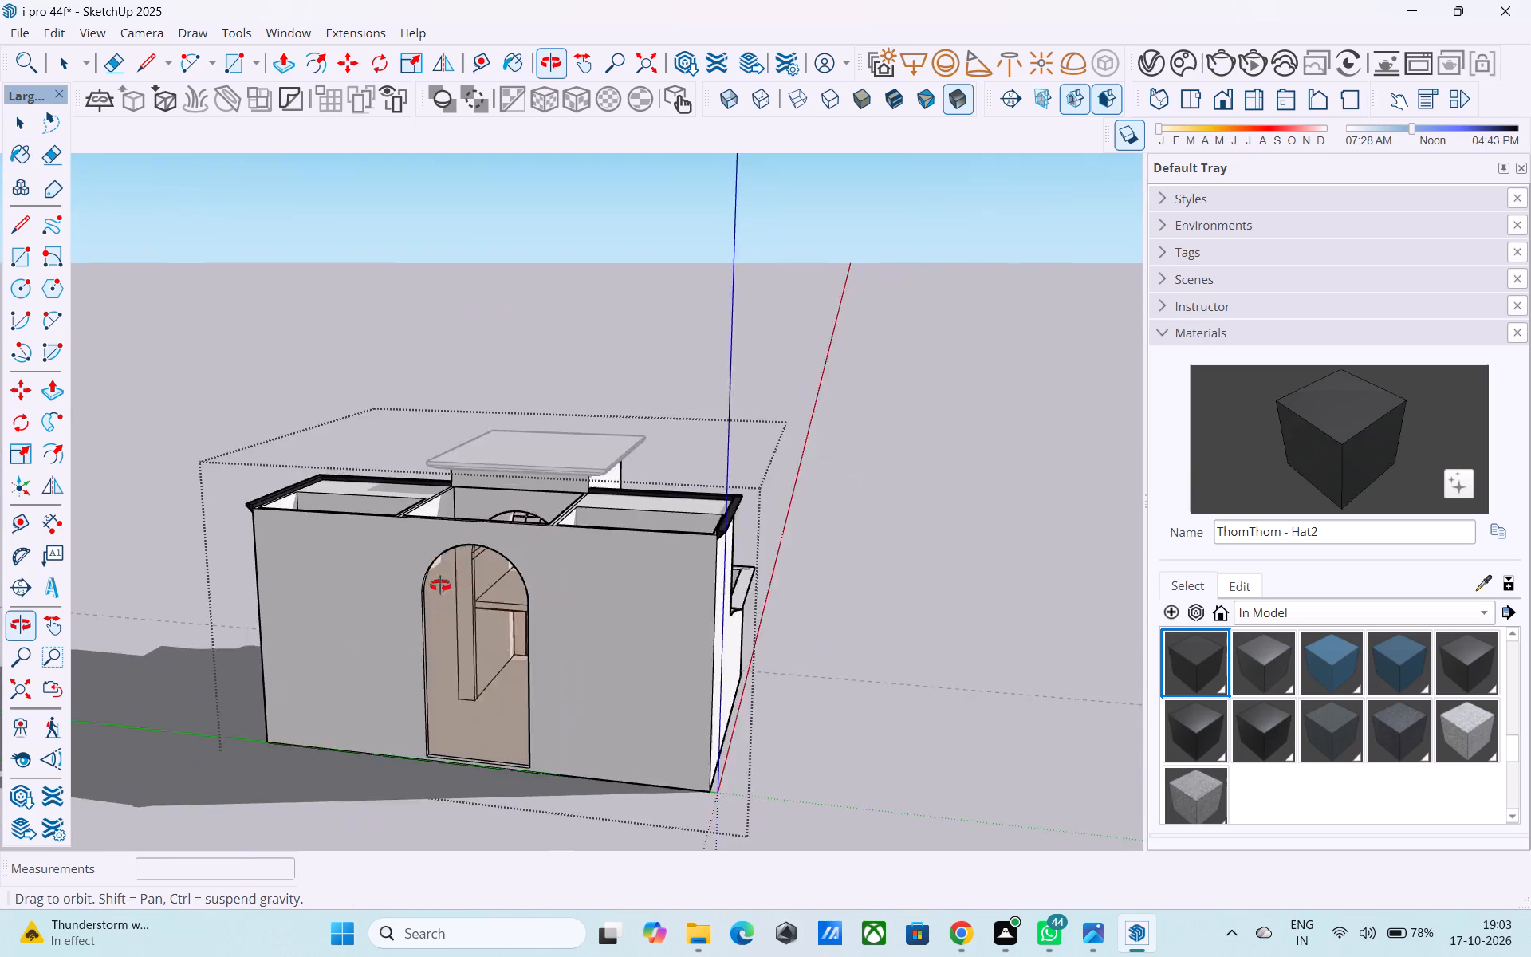
middle_drag(440, 585, 313, 564)
middle_drag(447, 553, 1201, 526)
shift+middle_drag(1065, 540, 880, 581)
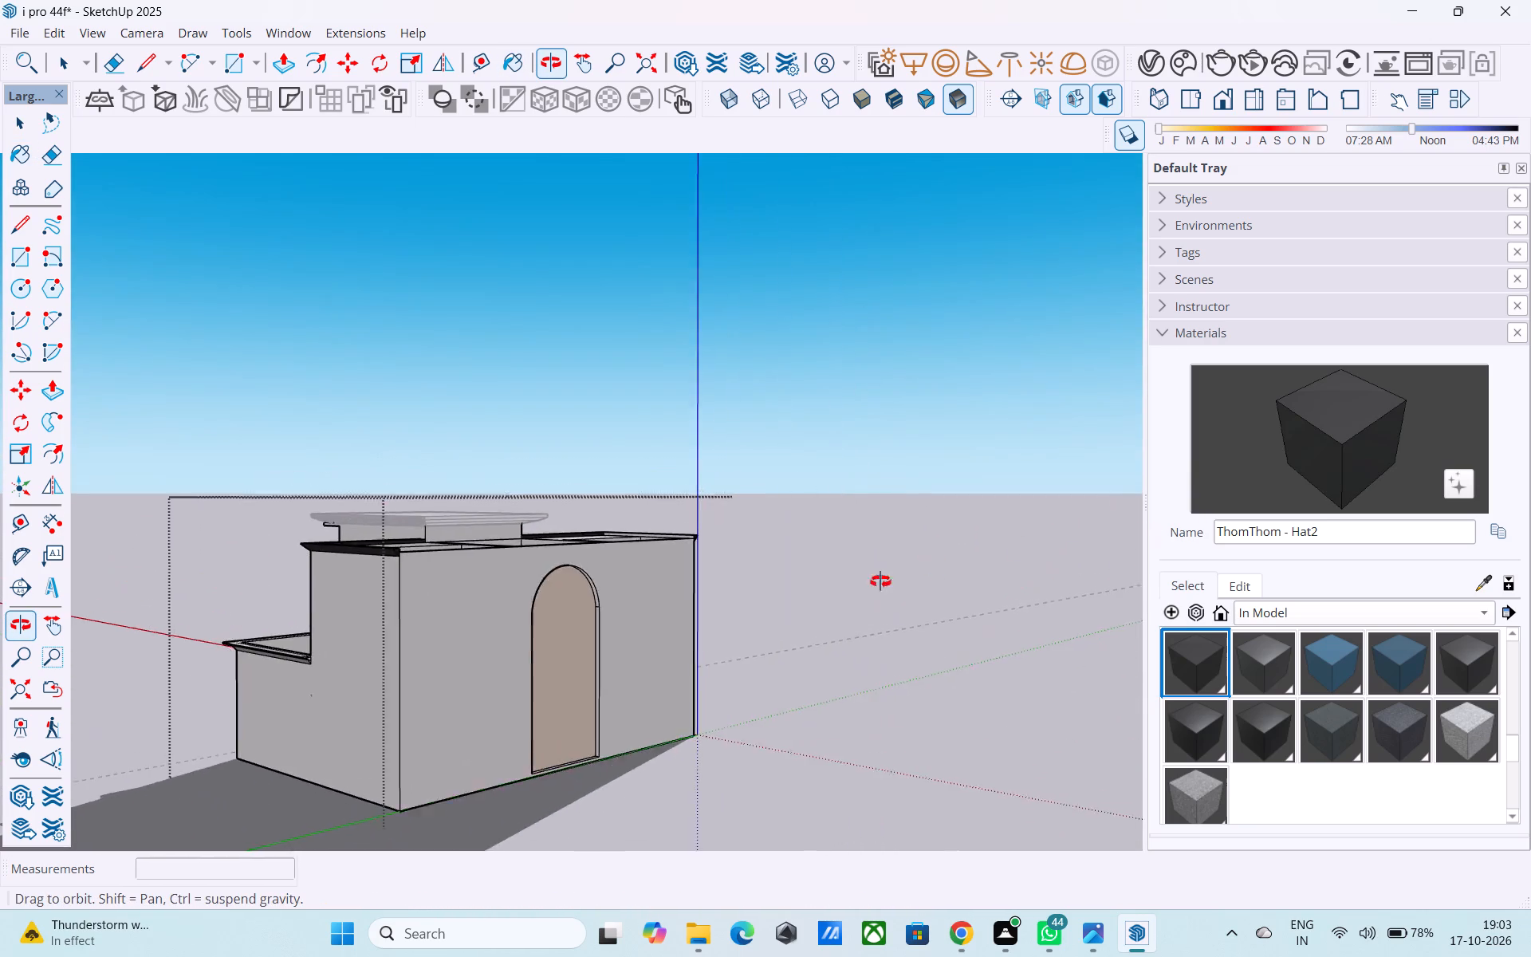
shift+middle_drag(880, 581, 1104, 553)
shift+middle_drag(681, 546, 1181, 557)
shift+middle_drag(599, 660, 847, 689)
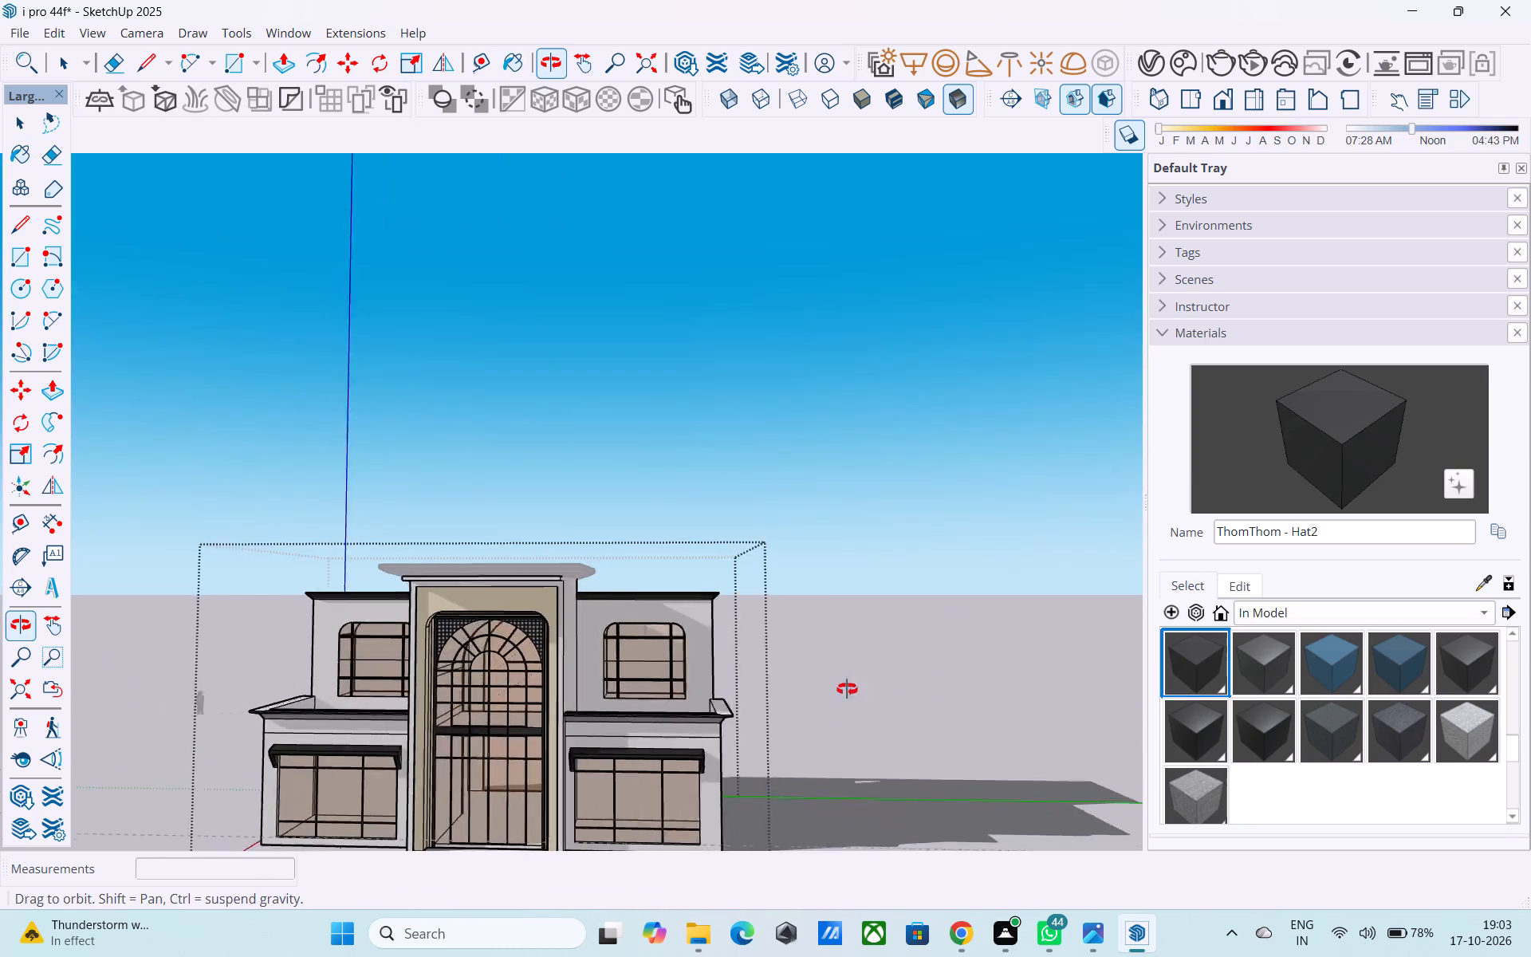
shift+middle_drag(847, 689, 111, 721)
shift+middle_drag(476, 670, 100, 648)
scroll(401, 627, up, 4)
shift+middle_drag(915, 640, 654, 630)
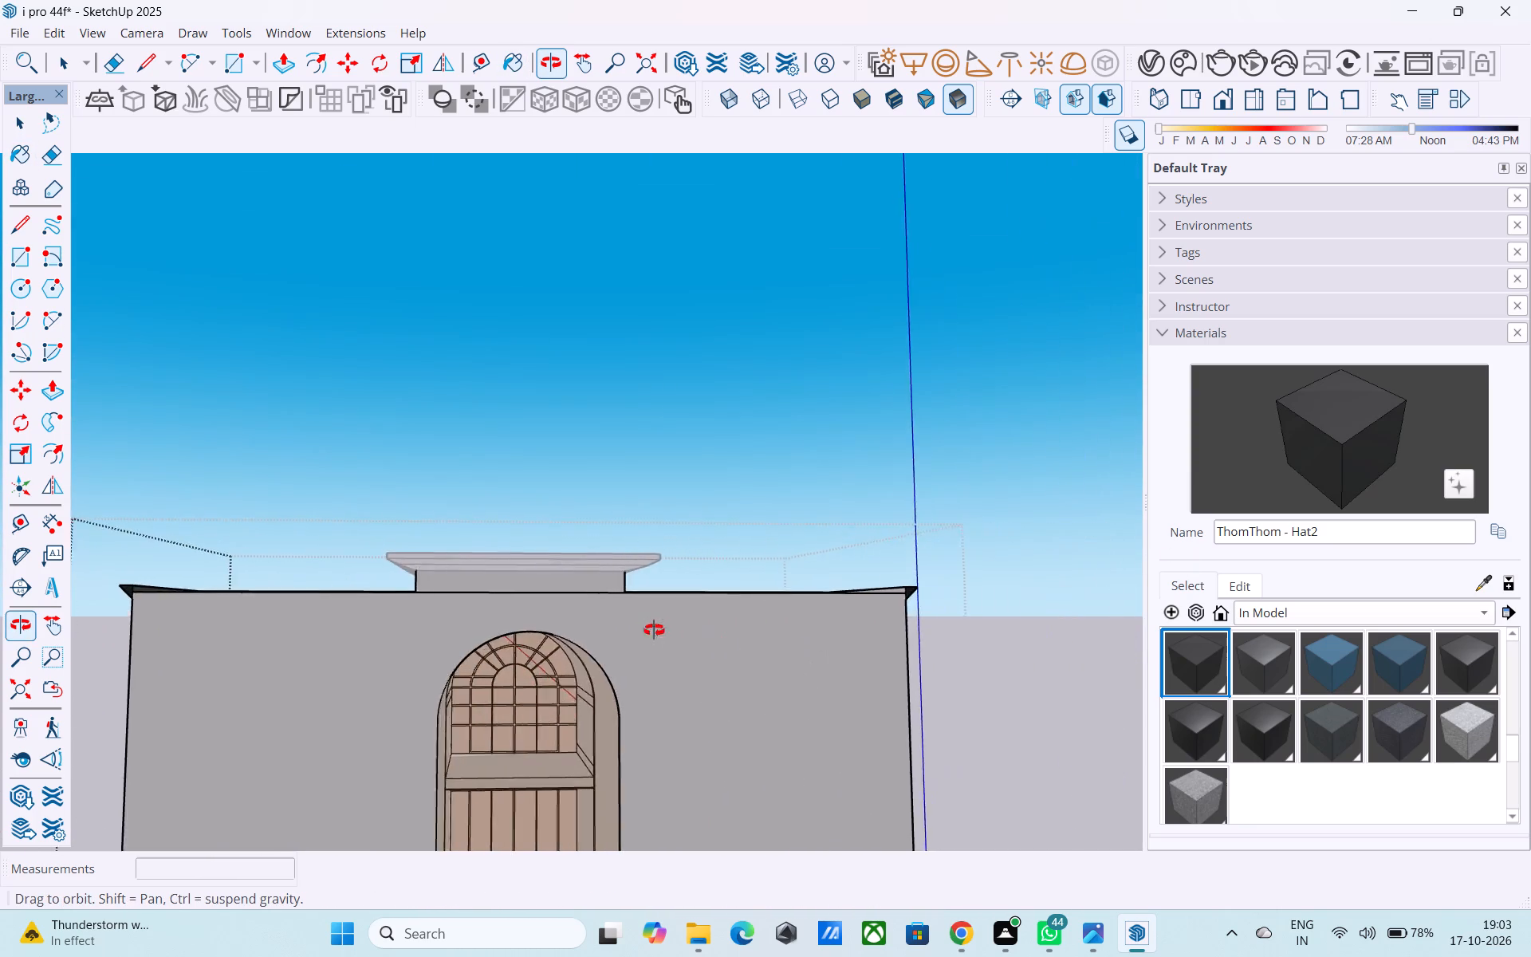
shift+middle_drag(654, 630, 317, 615)
Draw a triangular profile on the left upper wing's side cornice back end, with a 1' top edge and a line to its bottom corner.
scroll(562, 583, up, 19)
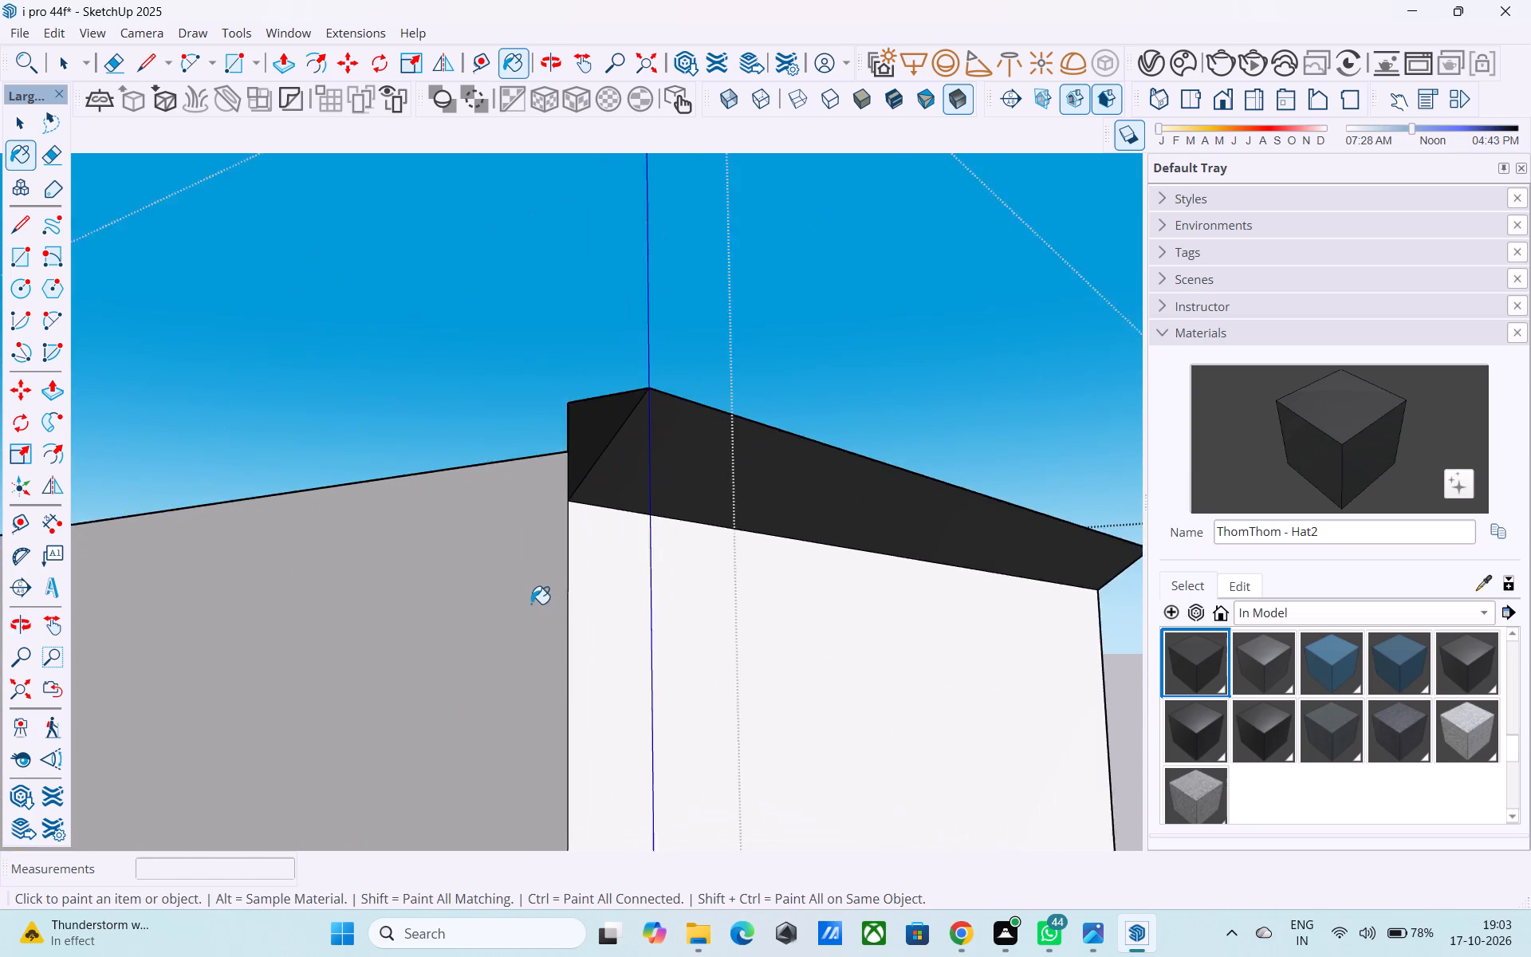
shift+middle_drag(542, 607, 955, 702)
shift+middle_drag(604, 547, 665, 589)
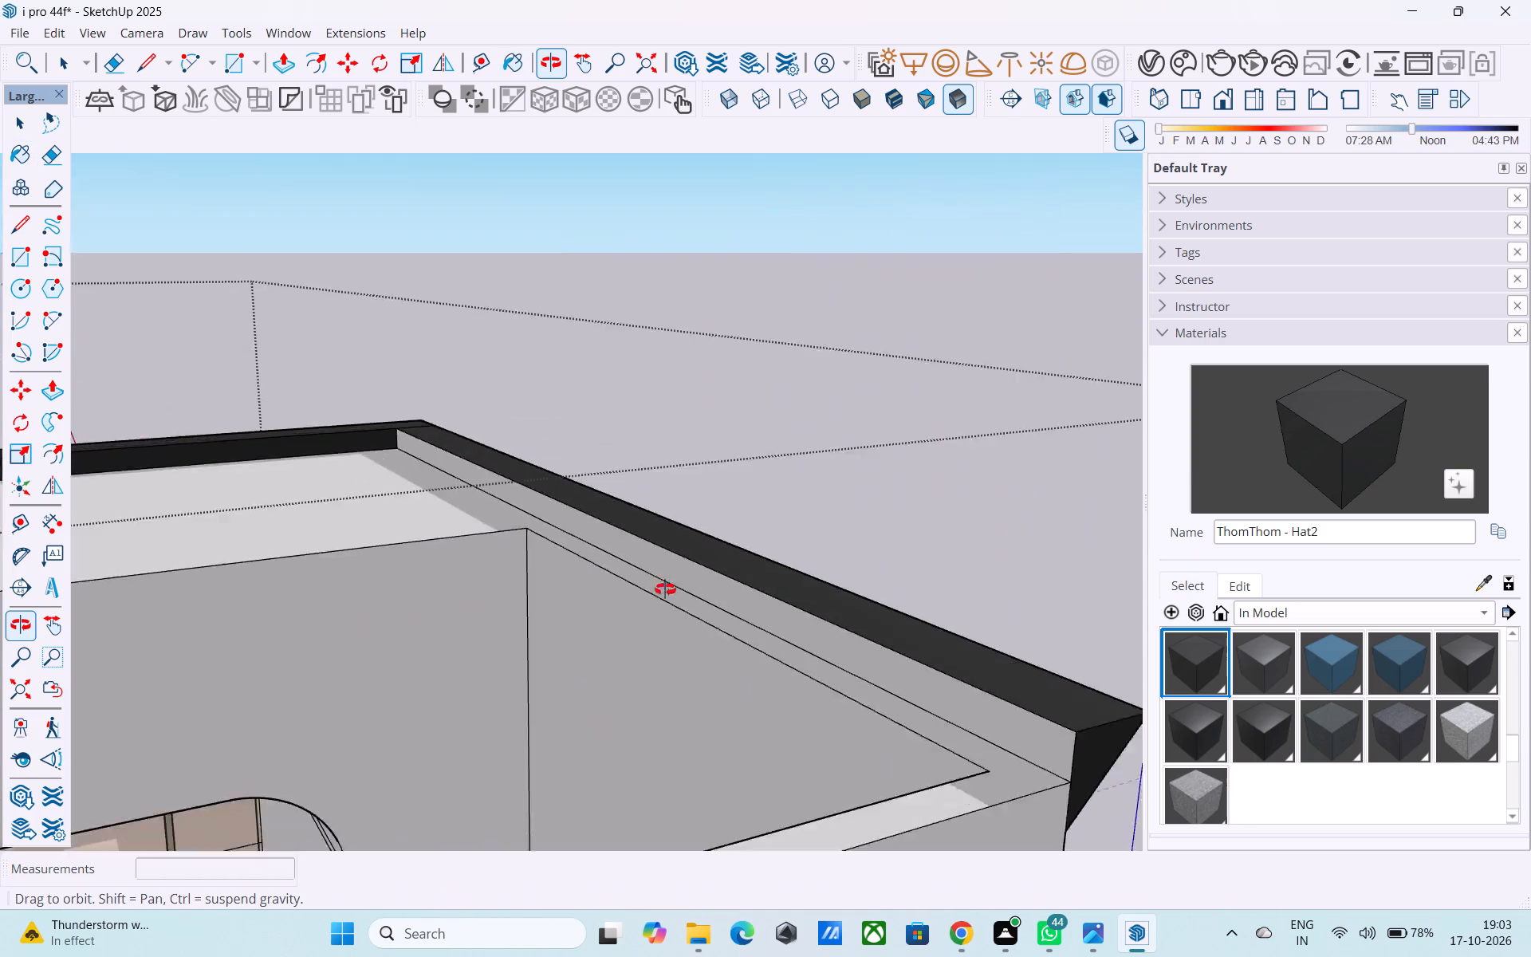
shift+middle_drag(665, 589, 613, 565)
scroll(578, 539, down, 5)
middle_drag(630, 597, 597, 540)
scroll(592, 545, up, 9)
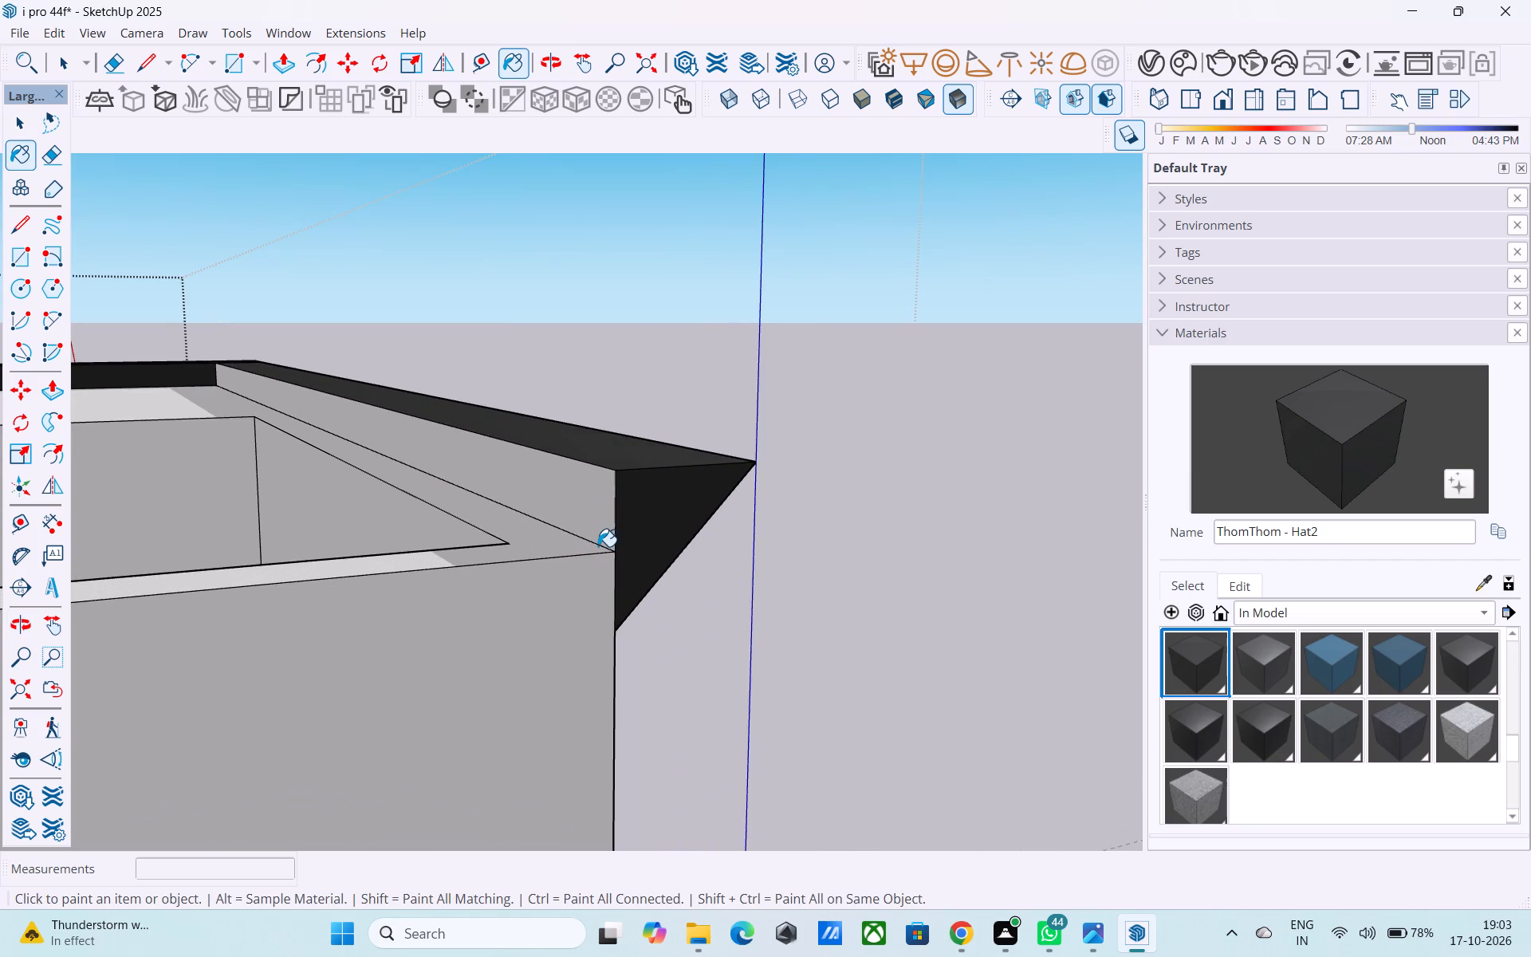
scroll(598, 546, down, 2)
shift+middle_click(598, 545)
key(l)
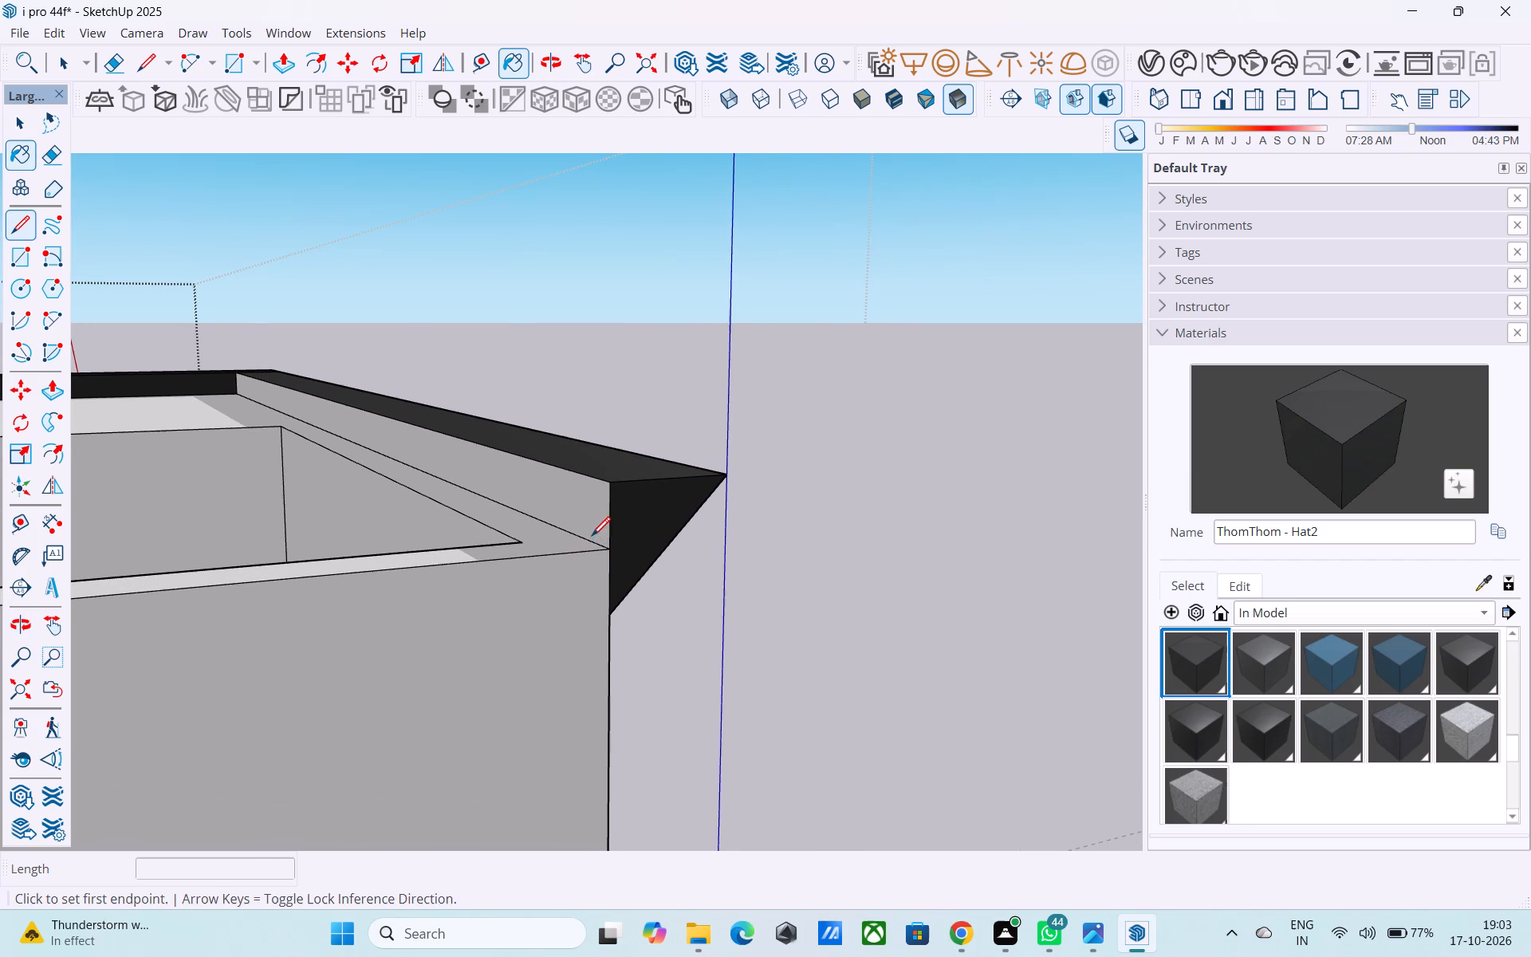
click(605, 493)
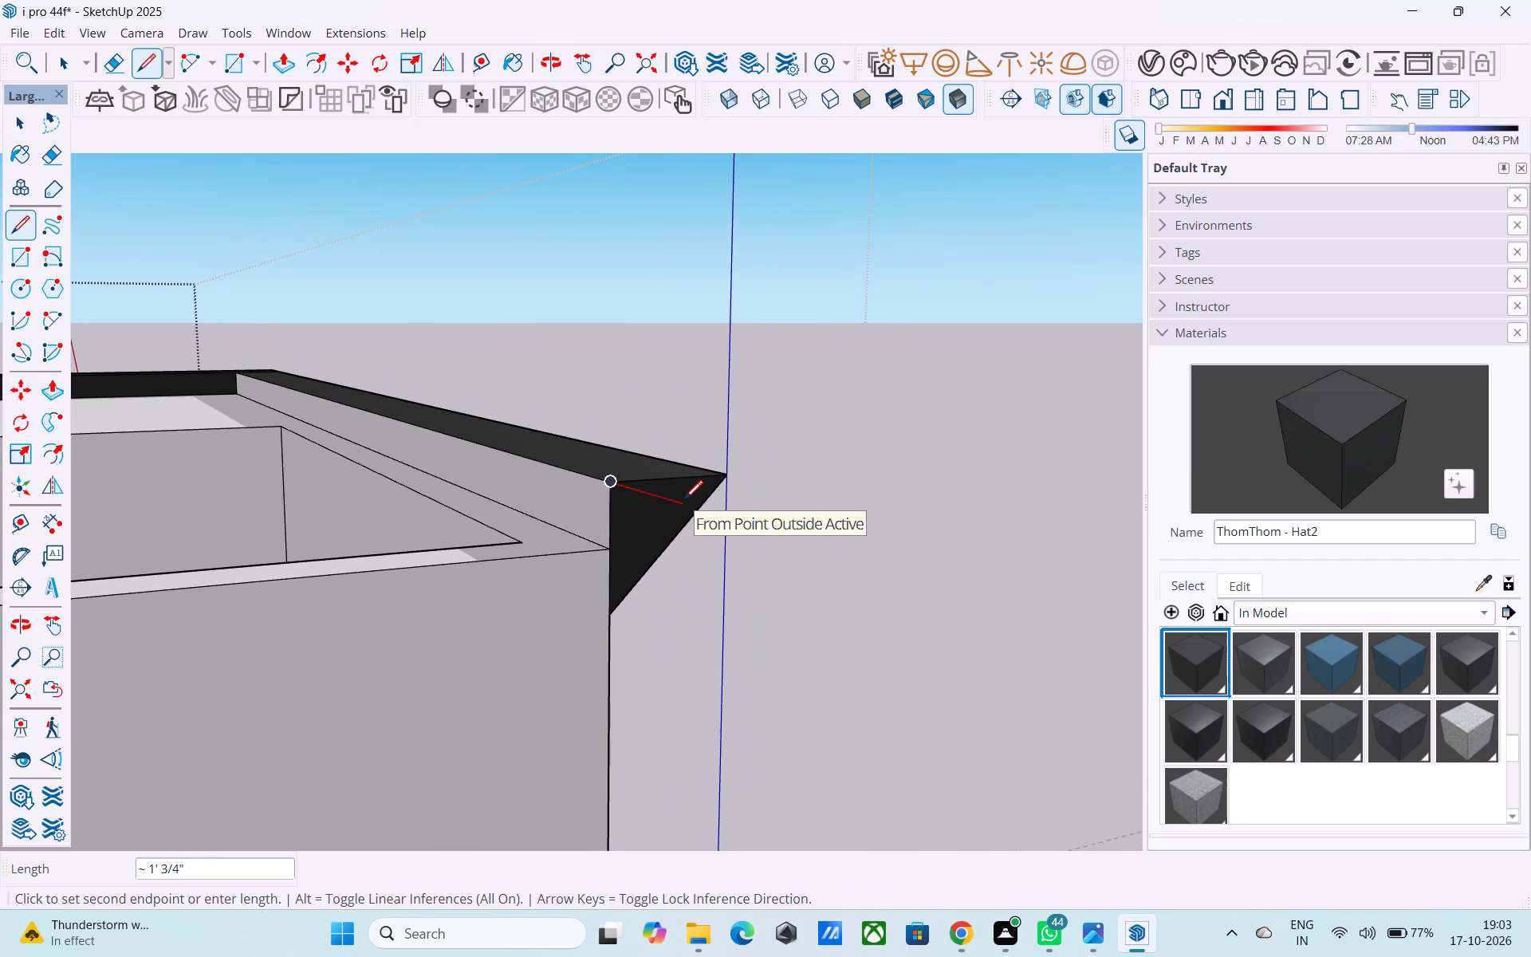
text(1')
key(Return)
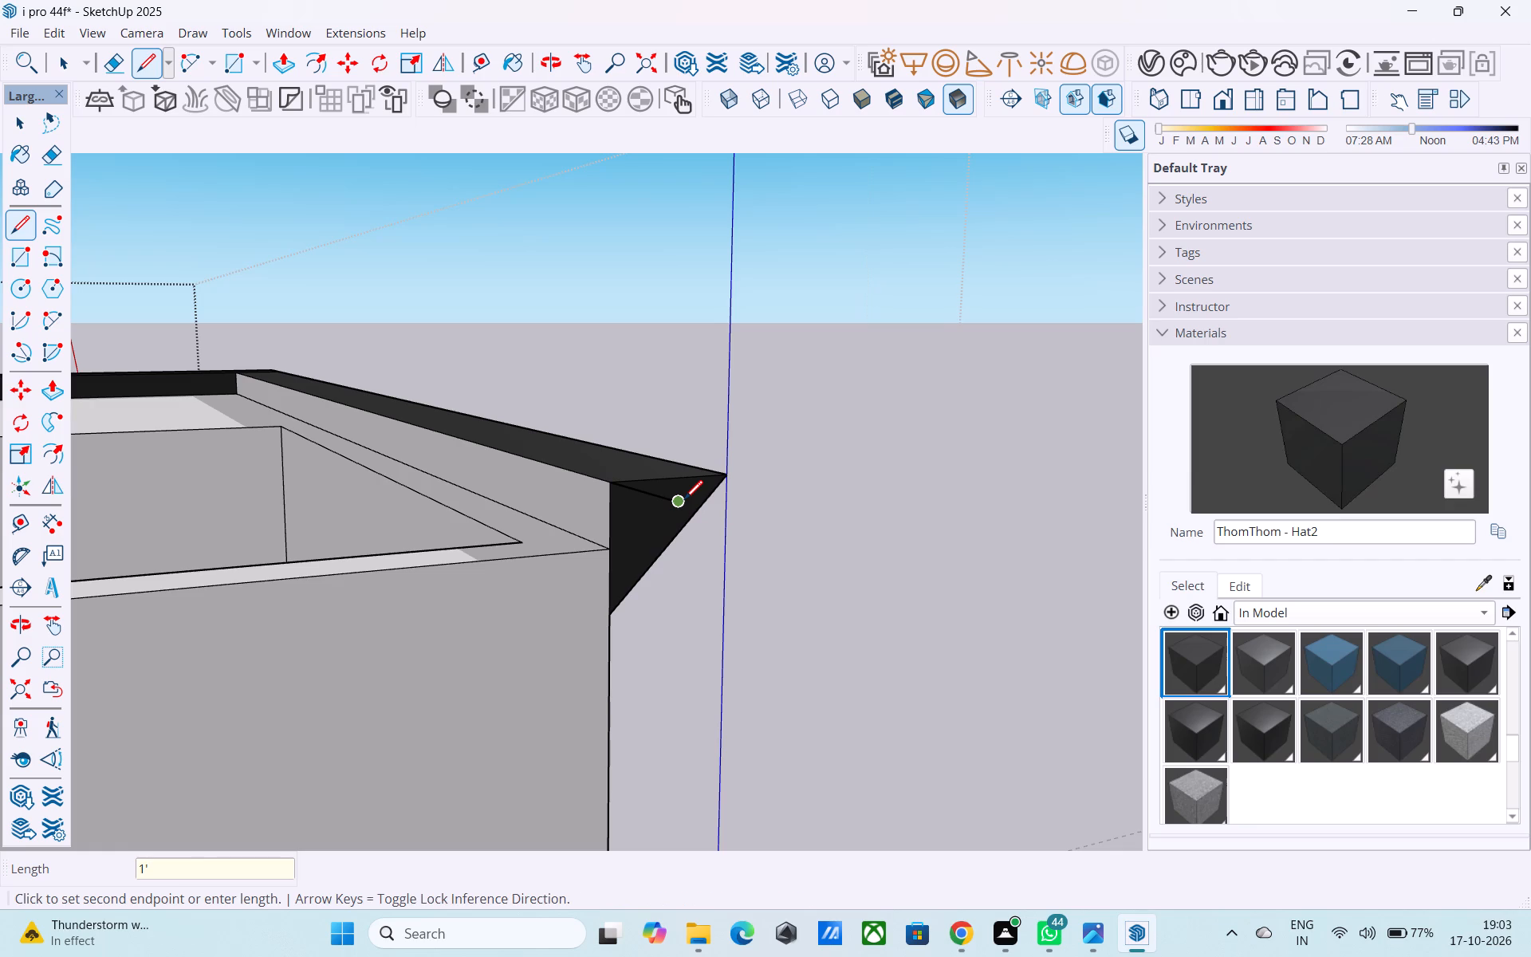
click(684, 501)
click(612, 618)
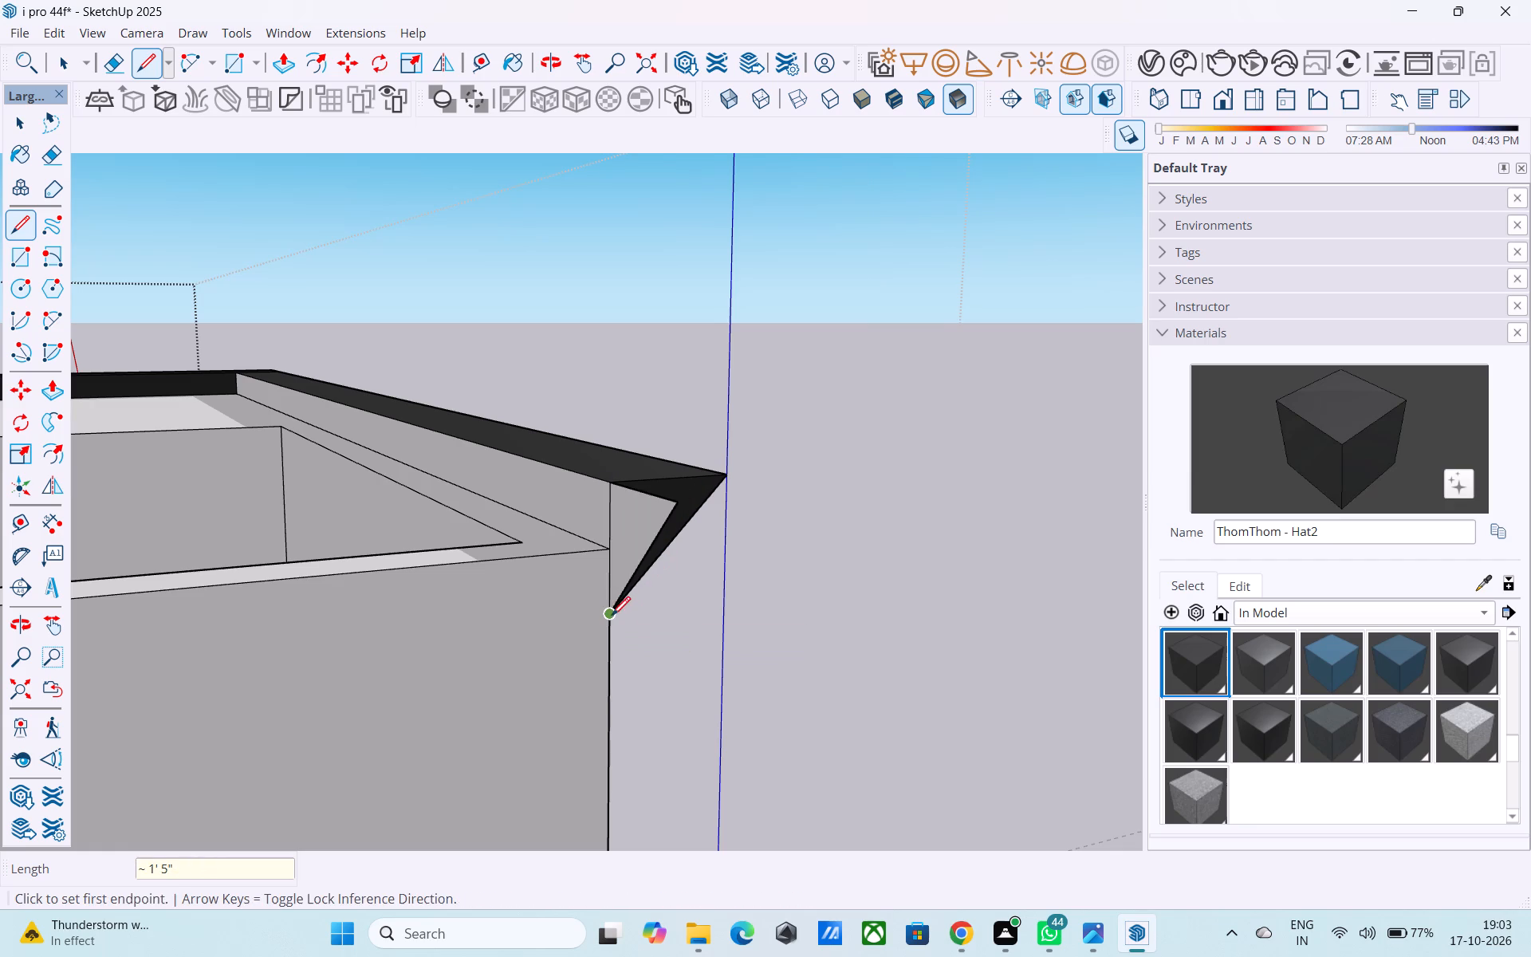
Extrude the triangular profile outward from the back end of the left upper wing's side cornice.
middle_drag(609, 618, 681, 674)
key(space)
click(635, 557)
key(p)
click(631, 549)
scroll(569, 590, down, 4)
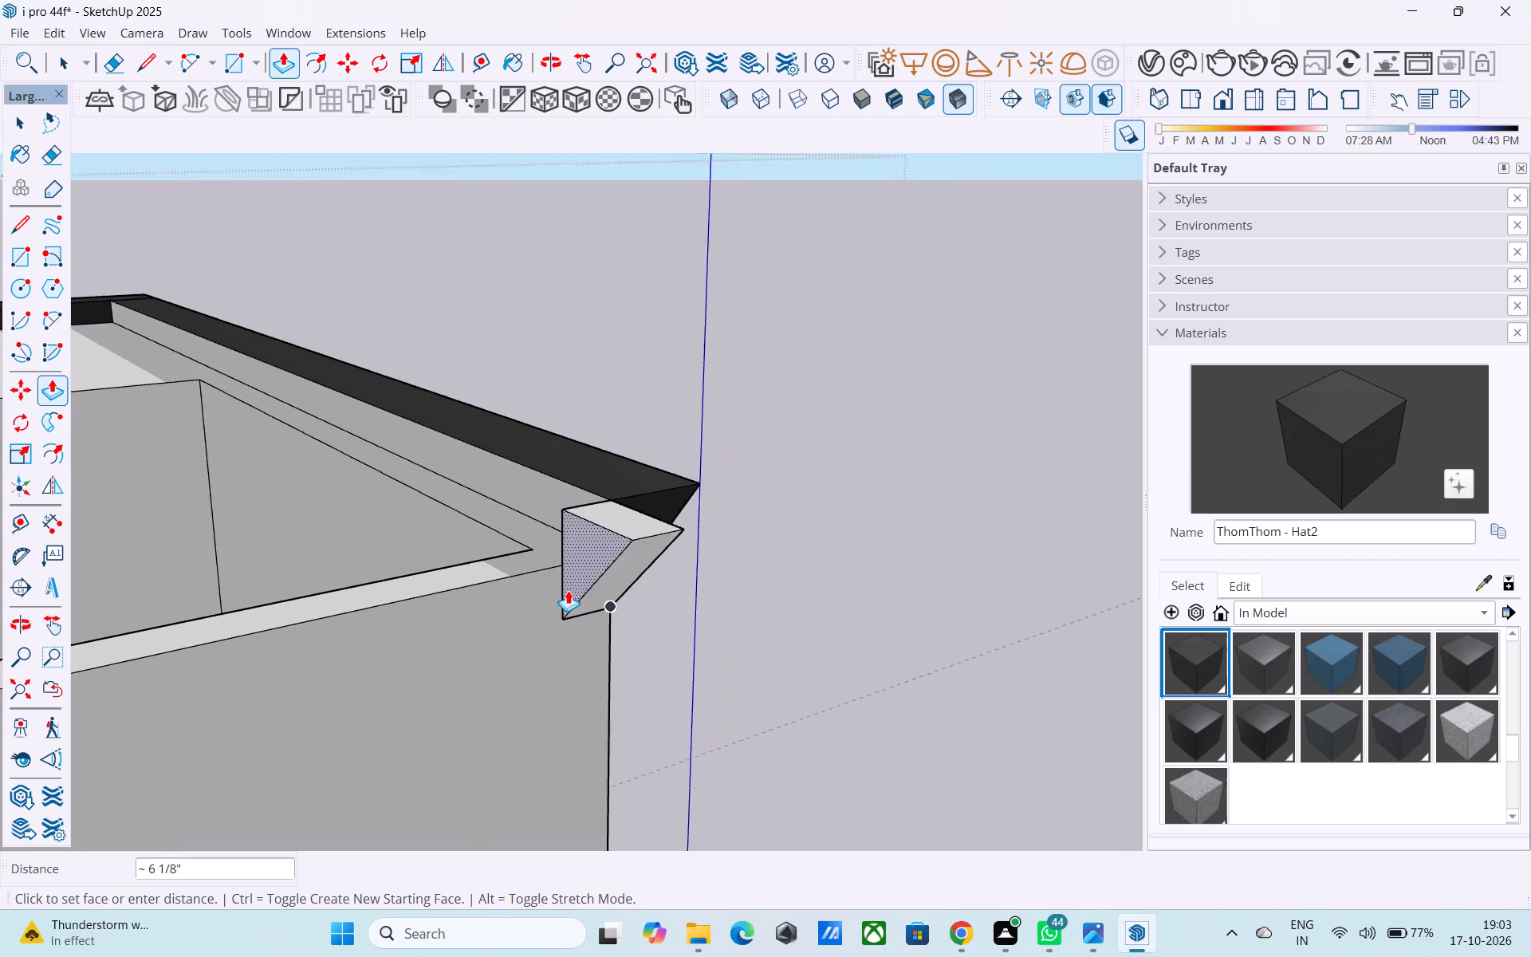
Push/Pull the triangular cornice profile 60' along the top of the rear arched wall to its far corner.
scroll(568, 590, down, 7)
shift+middle_drag(453, 630, 734, 545)
scroll(735, 548, down, 12)
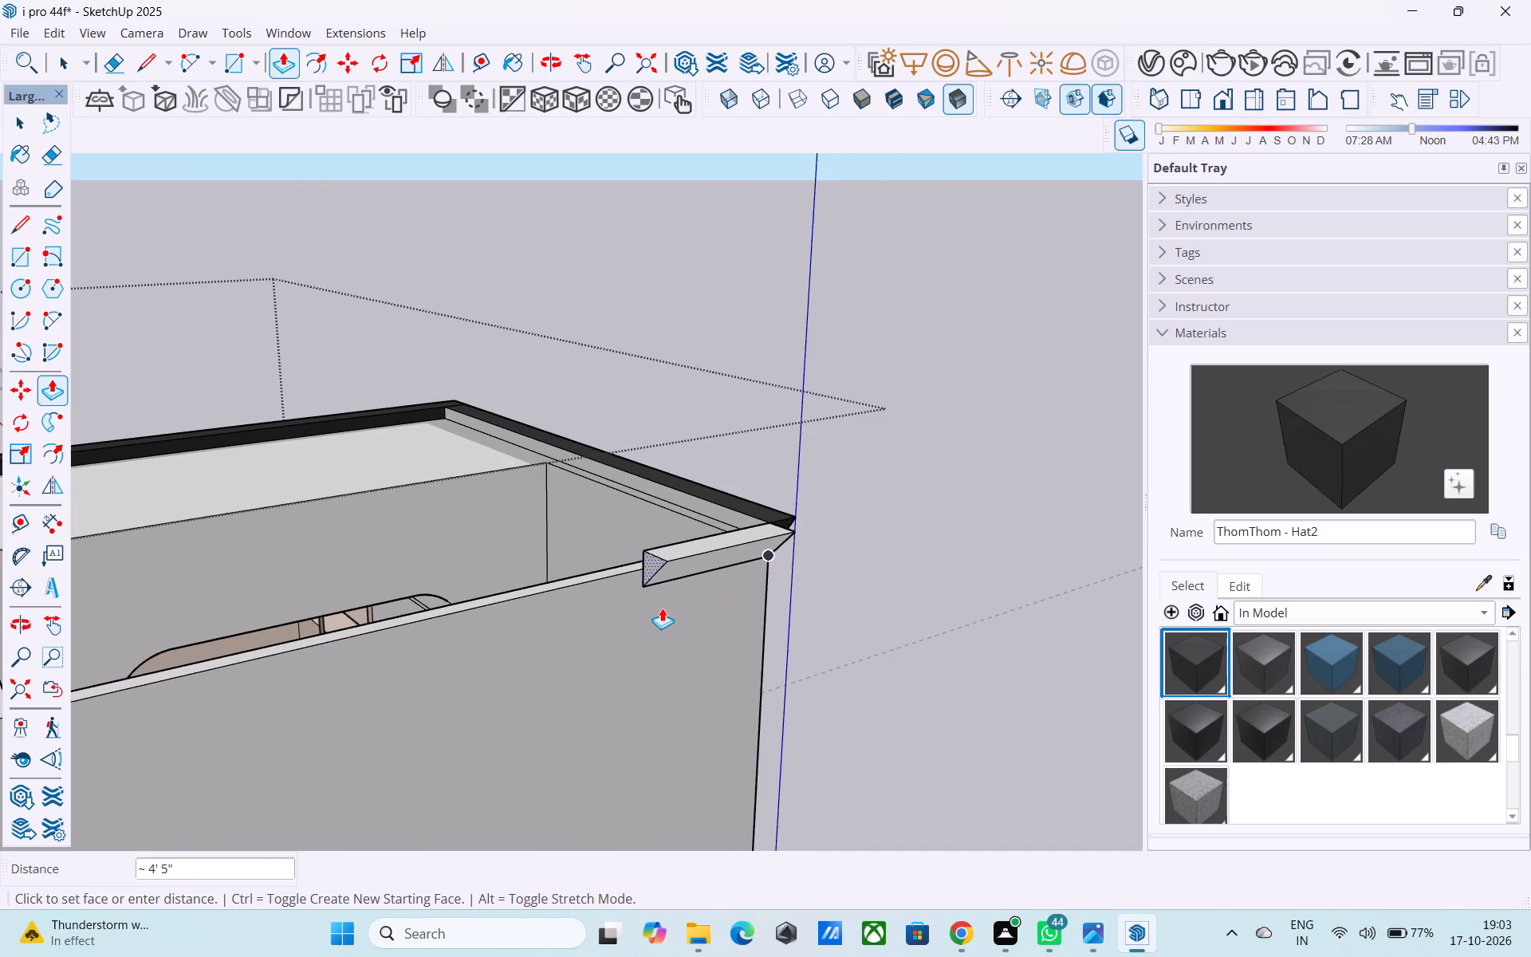
scroll(726, 605, down, 5)
shift+middle_drag(684, 624, 1171, 451)
scroll(1104, 466, down, 4)
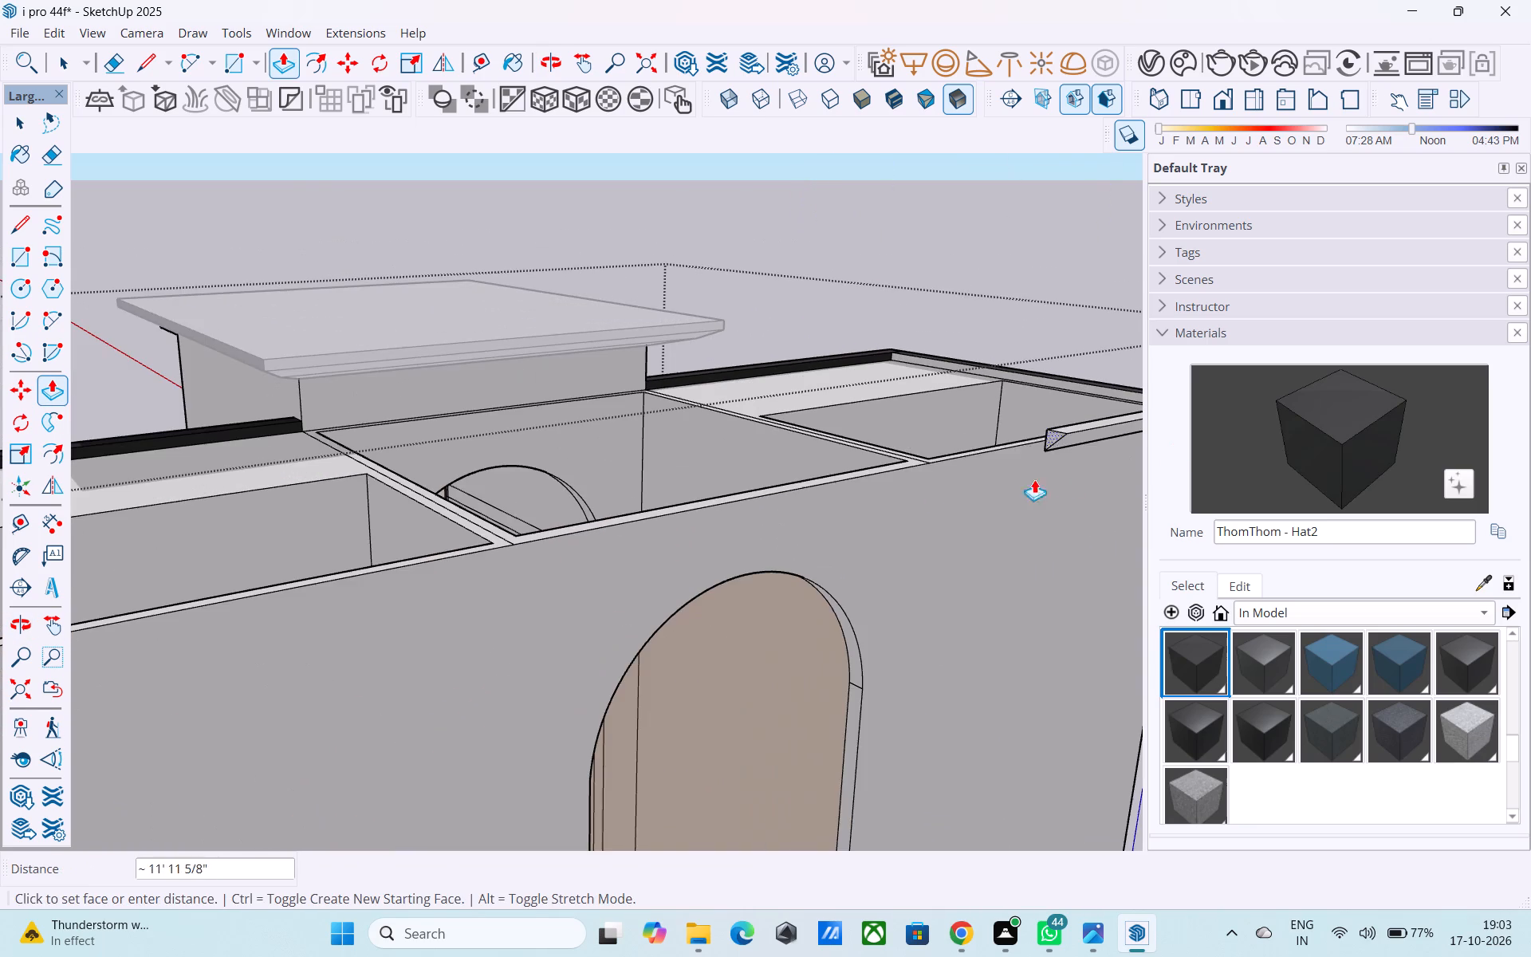
scroll(826, 504, down, 3)
scroll(489, 561, down, 3)
shift+middle_drag(488, 561, 885, 501)
scroll(683, 533, up, 3)
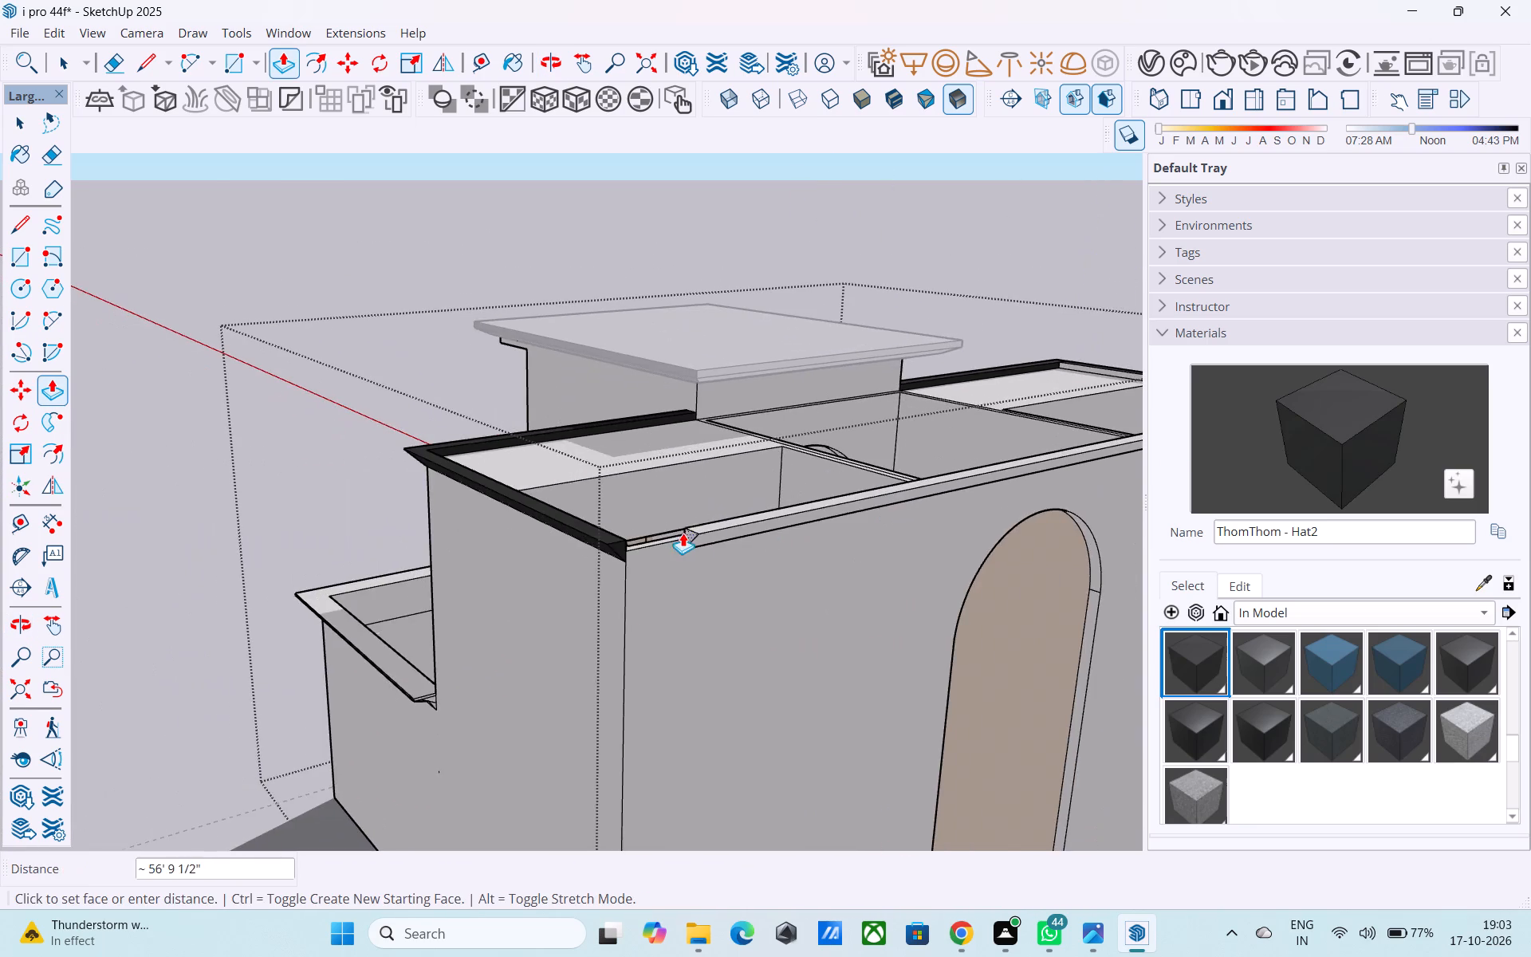
scroll(683, 533, up, 1)
click(594, 535)
Close the far rear cornice corner with a rectangle across its top and a line down to the wall corner.
middle_drag(685, 527, 651, 513)
scroll(596, 525, up, 4)
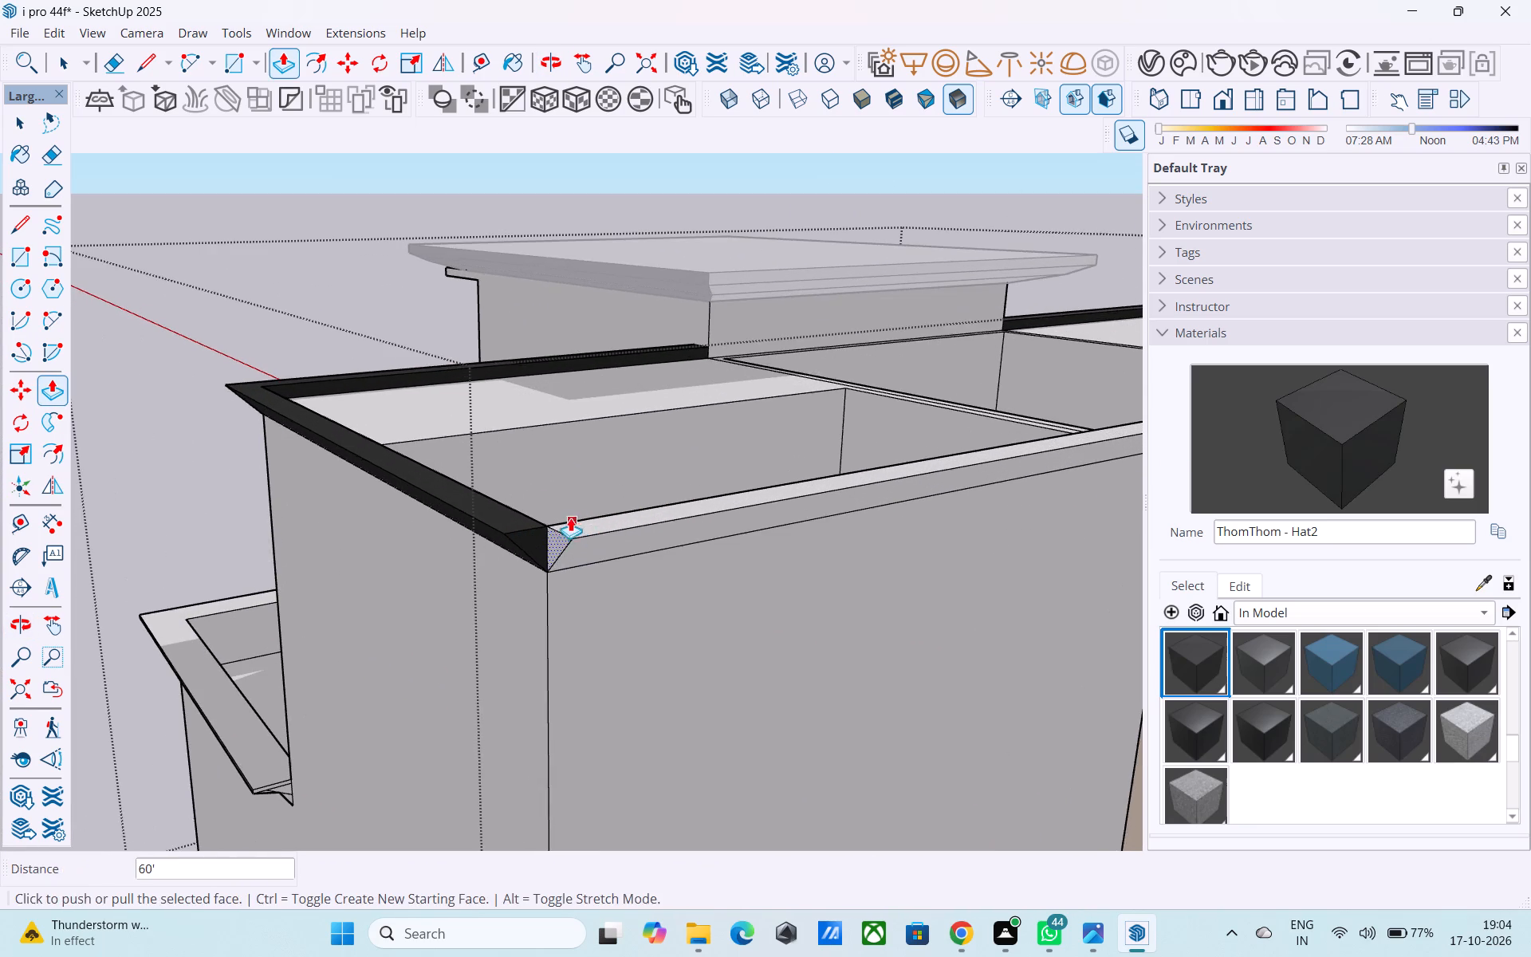
middle_drag(562, 516, 579, 608)
key(r)
scroll(598, 633, down, 3)
shift+middle_drag(598, 631, 582, 371)
scroll(583, 396, up, 3)
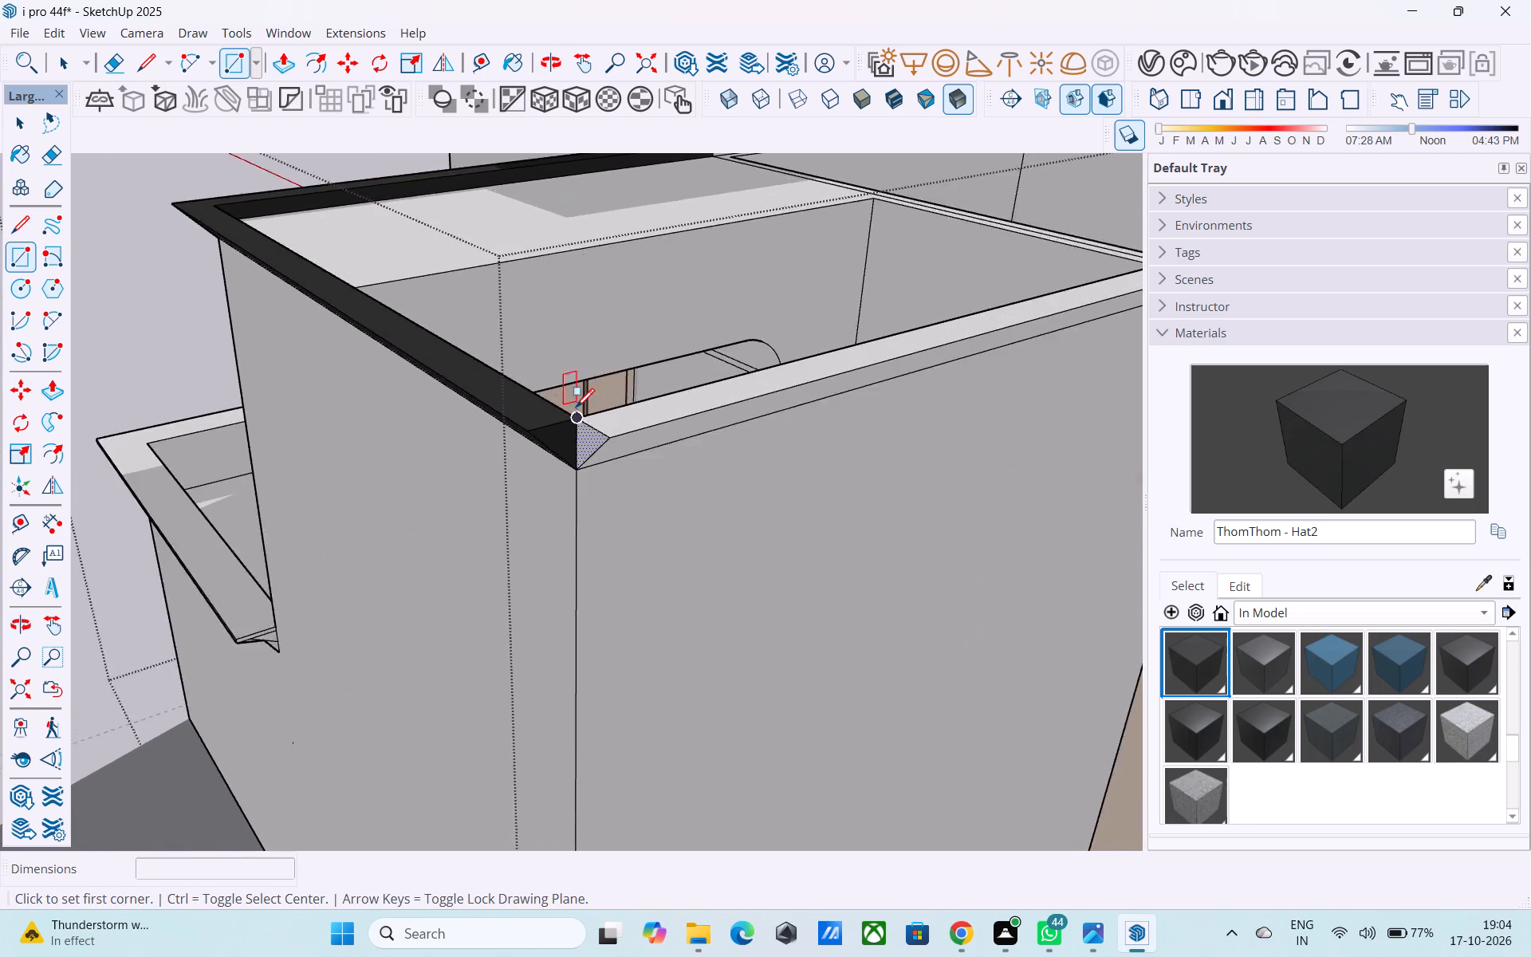
scroll(576, 409, up, 6)
click(492, 422)
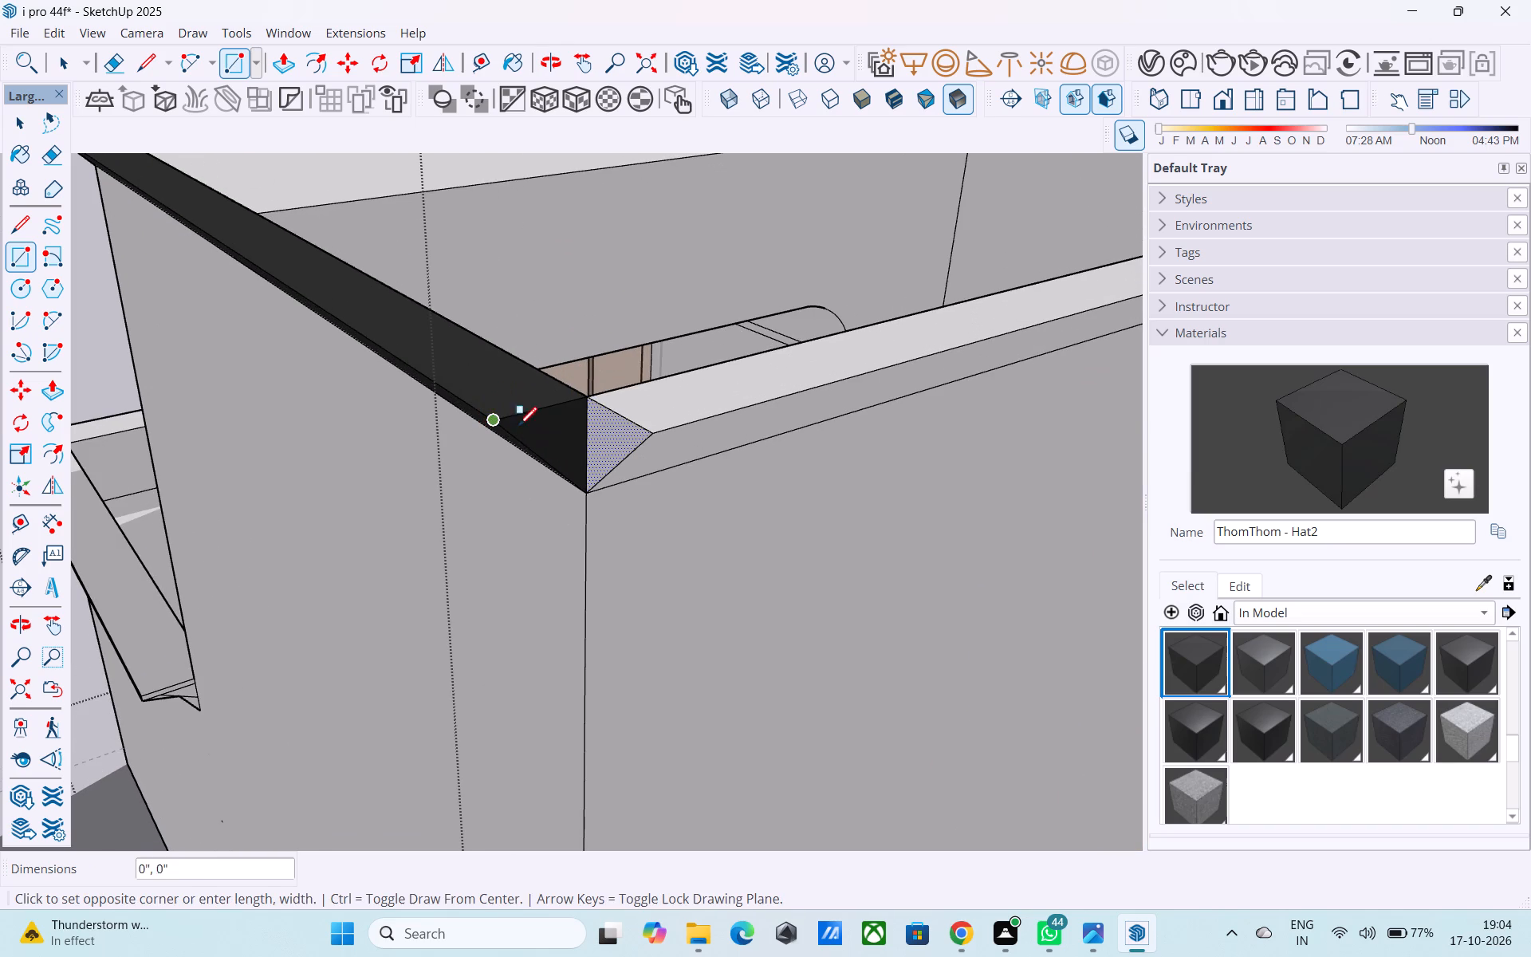
click(653, 441)
key(l)
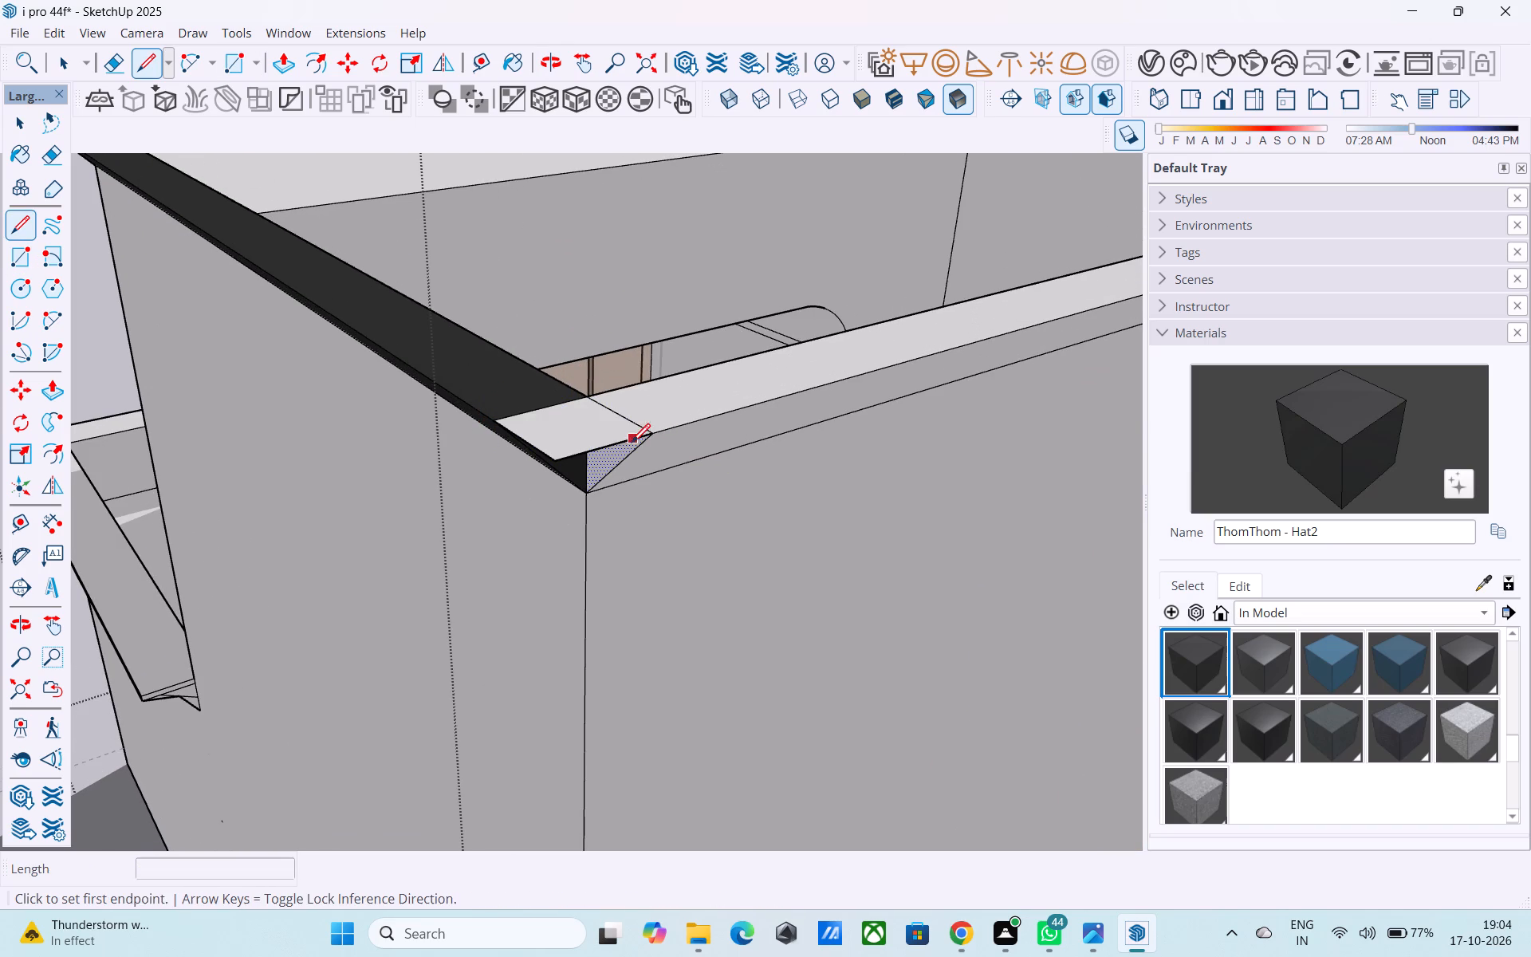
click(551, 462)
click(583, 503)
Draw a 1' by 1' rectangle across the cornice's top at the rear corner beside the blue axis.
scroll(577, 502, down, 5)
middle_drag(576, 502, 521, 484)
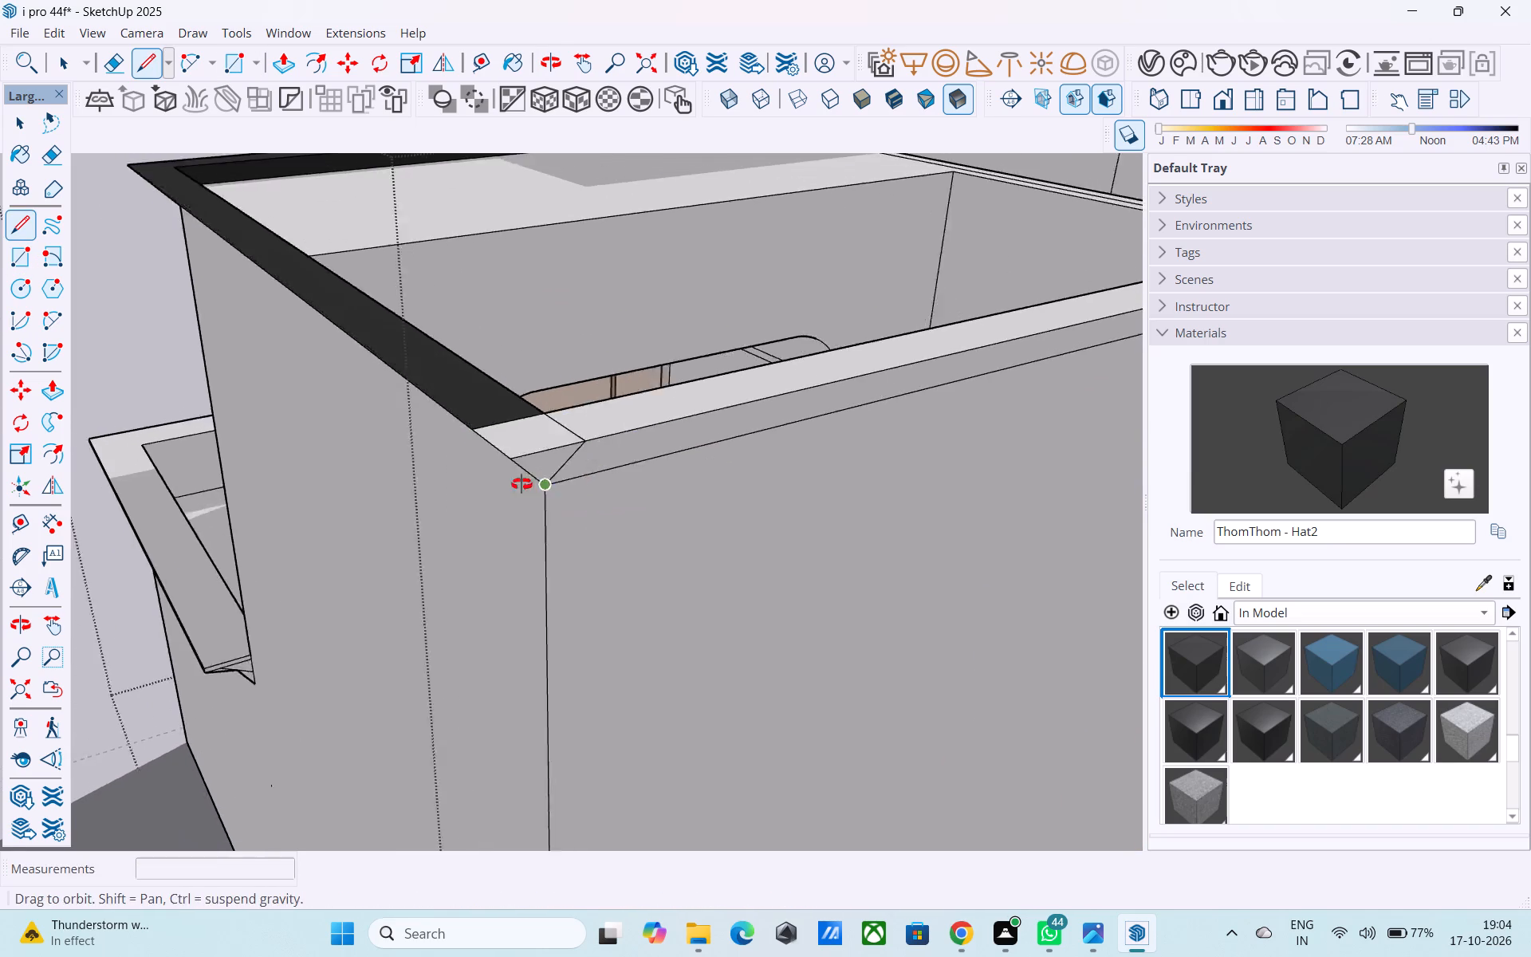
middle_drag(521, 484, 484, 475)
scroll(521, 484, down, 14)
shift+middle_drag(797, 458, 515, 479)
scroll(561, 439, up, 10)
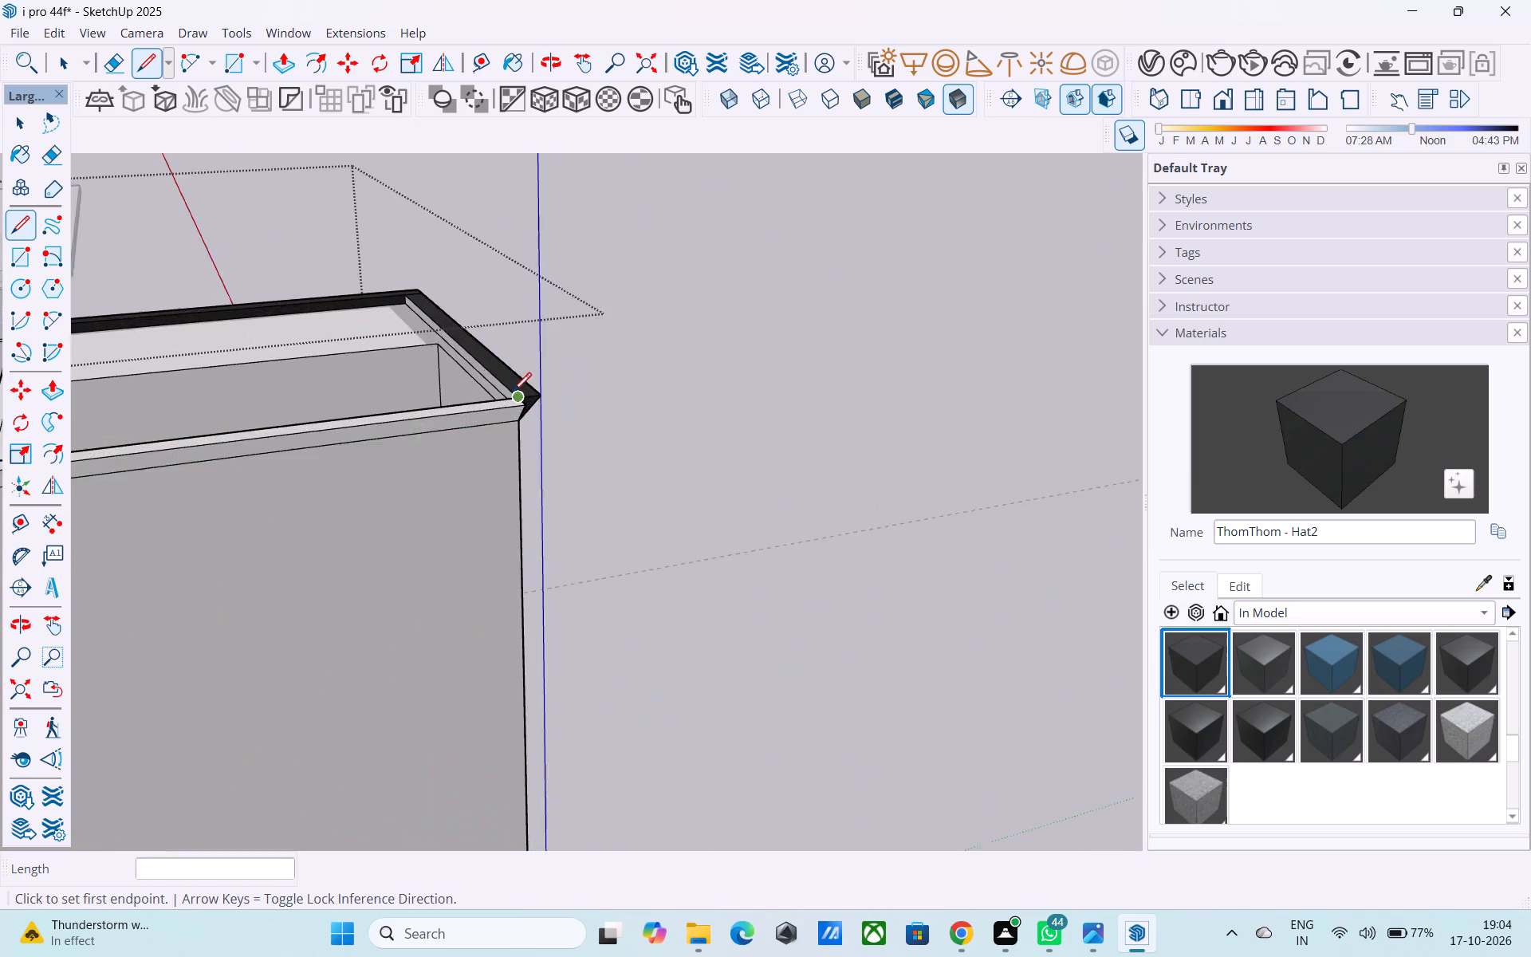
scroll(513, 393, up, 10)
middle_drag(514, 412, 467, 491)
key(r)
scroll(551, 455, up, 5)
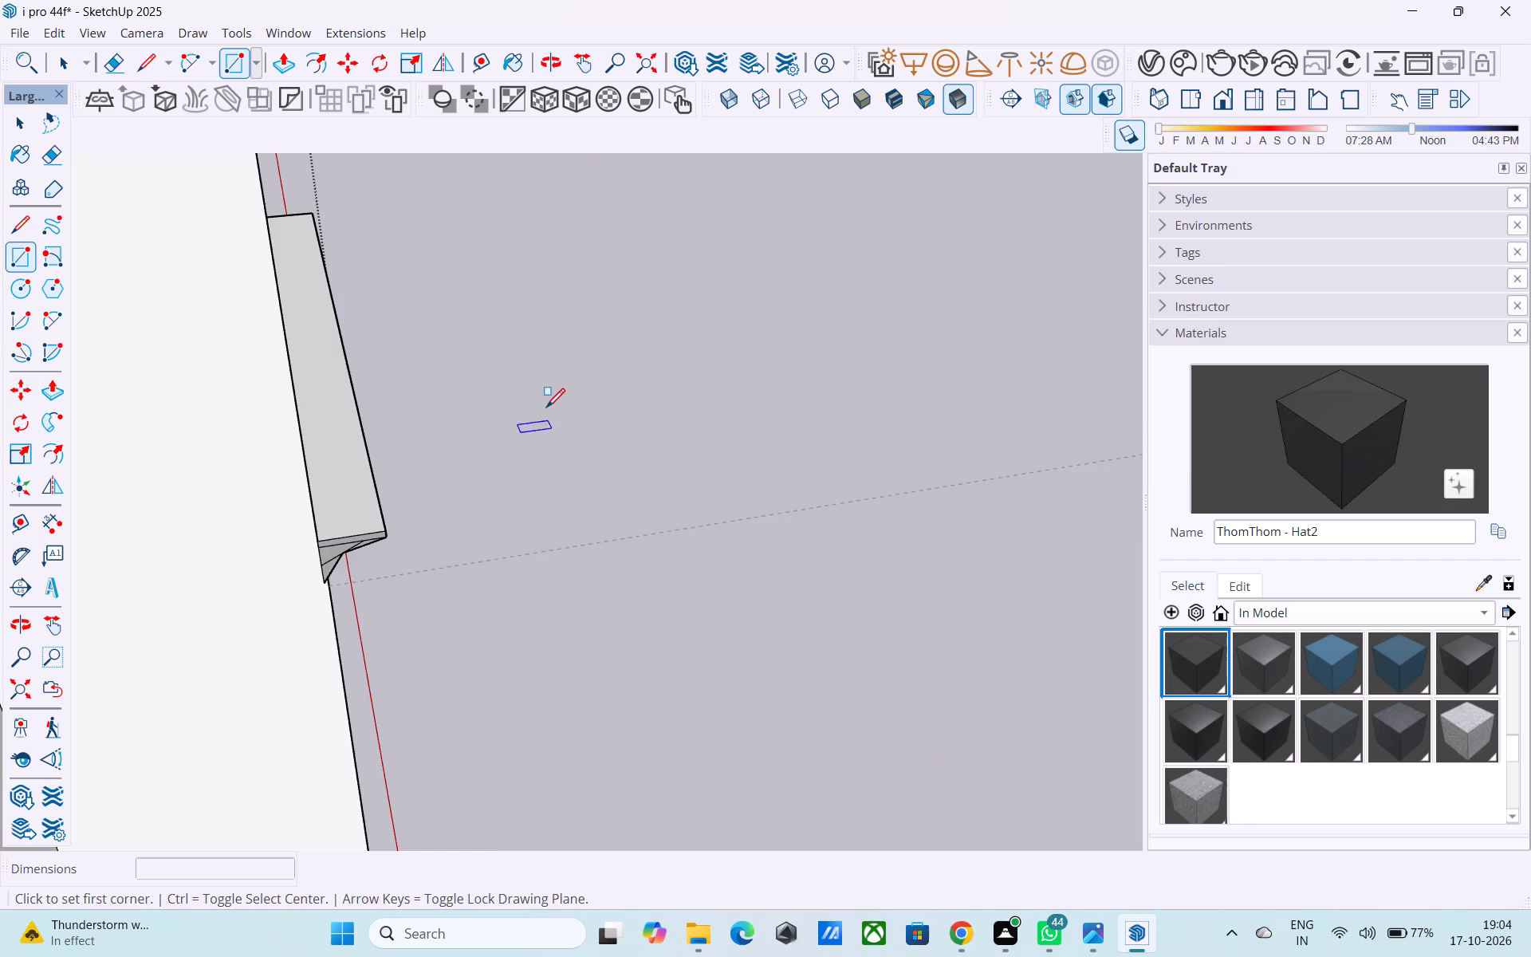
scroll(545, 408, down, 4)
click(540, 340)
click(602, 294)
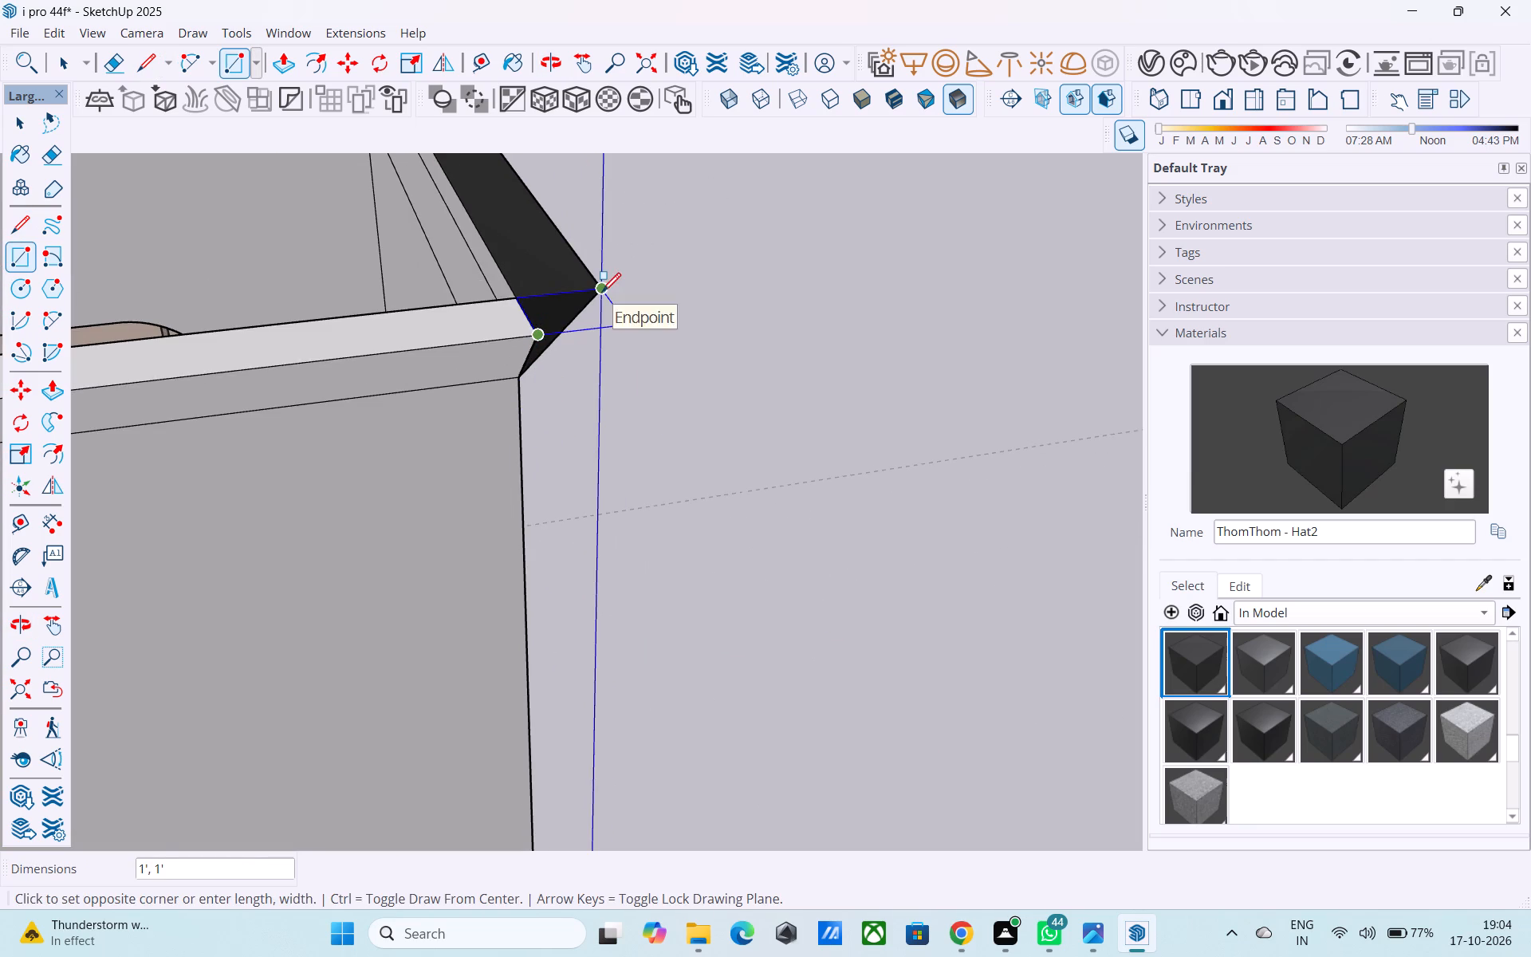
Draw a line from that rectangle's outer corner down to the wall corner to close the cornice's sloped faces.
middle_drag(652, 358, 647, 337)
key(l)
scroll(641, 332, down, 5)
shift+middle_drag(642, 333, 689, 502)
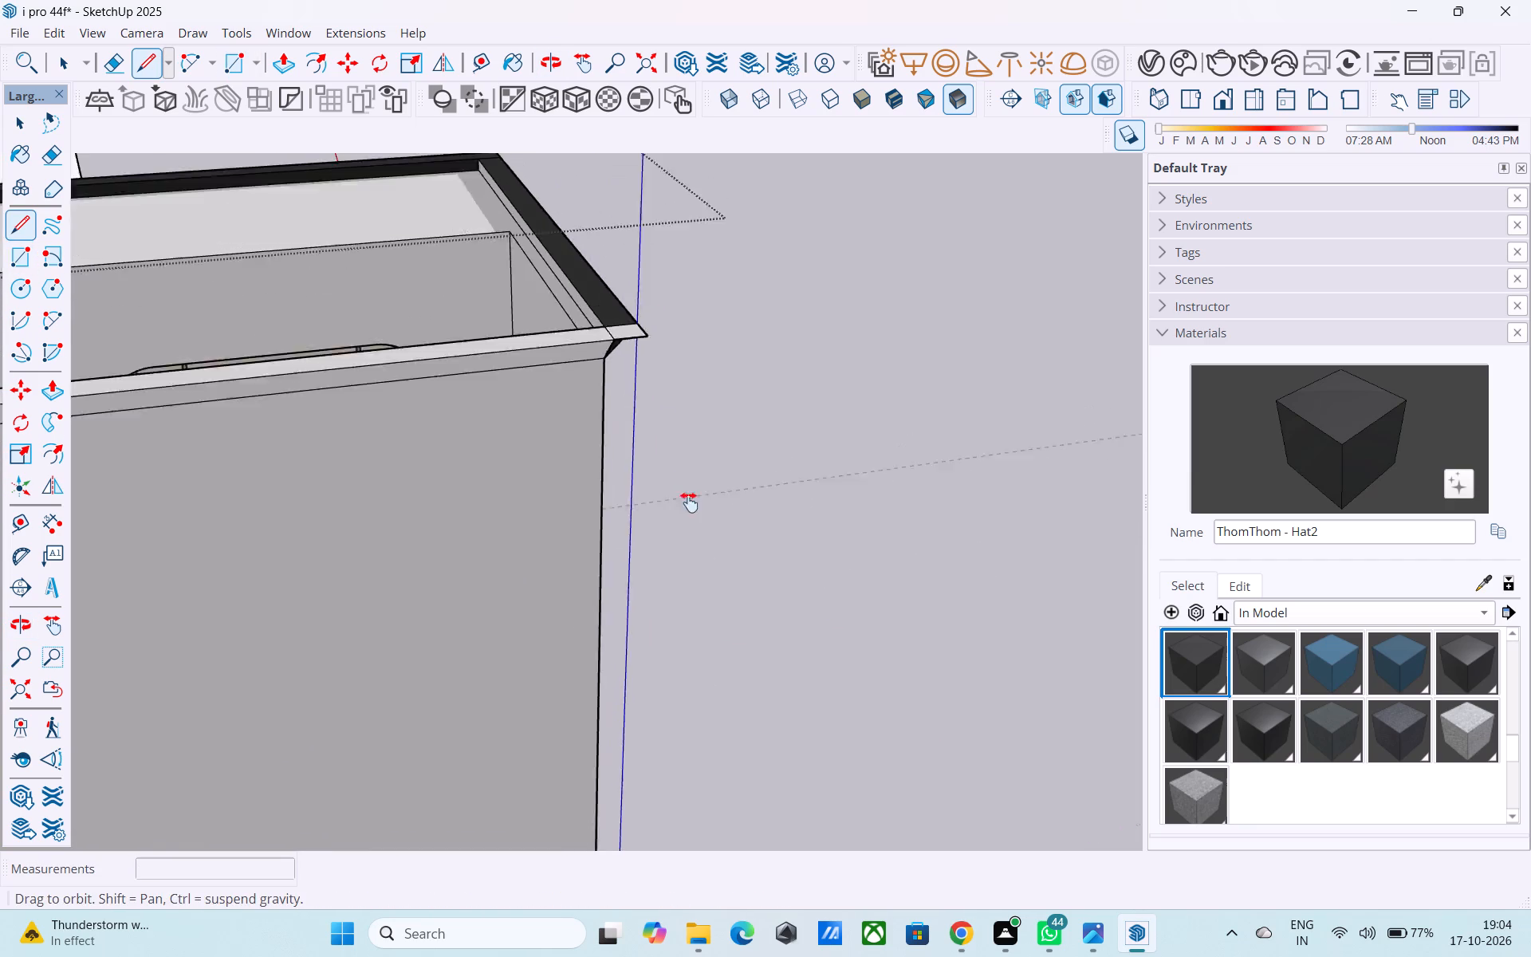
shift+middle_drag(689, 502, 705, 465)
scroll(683, 390, up, 6)
click(645, 323)
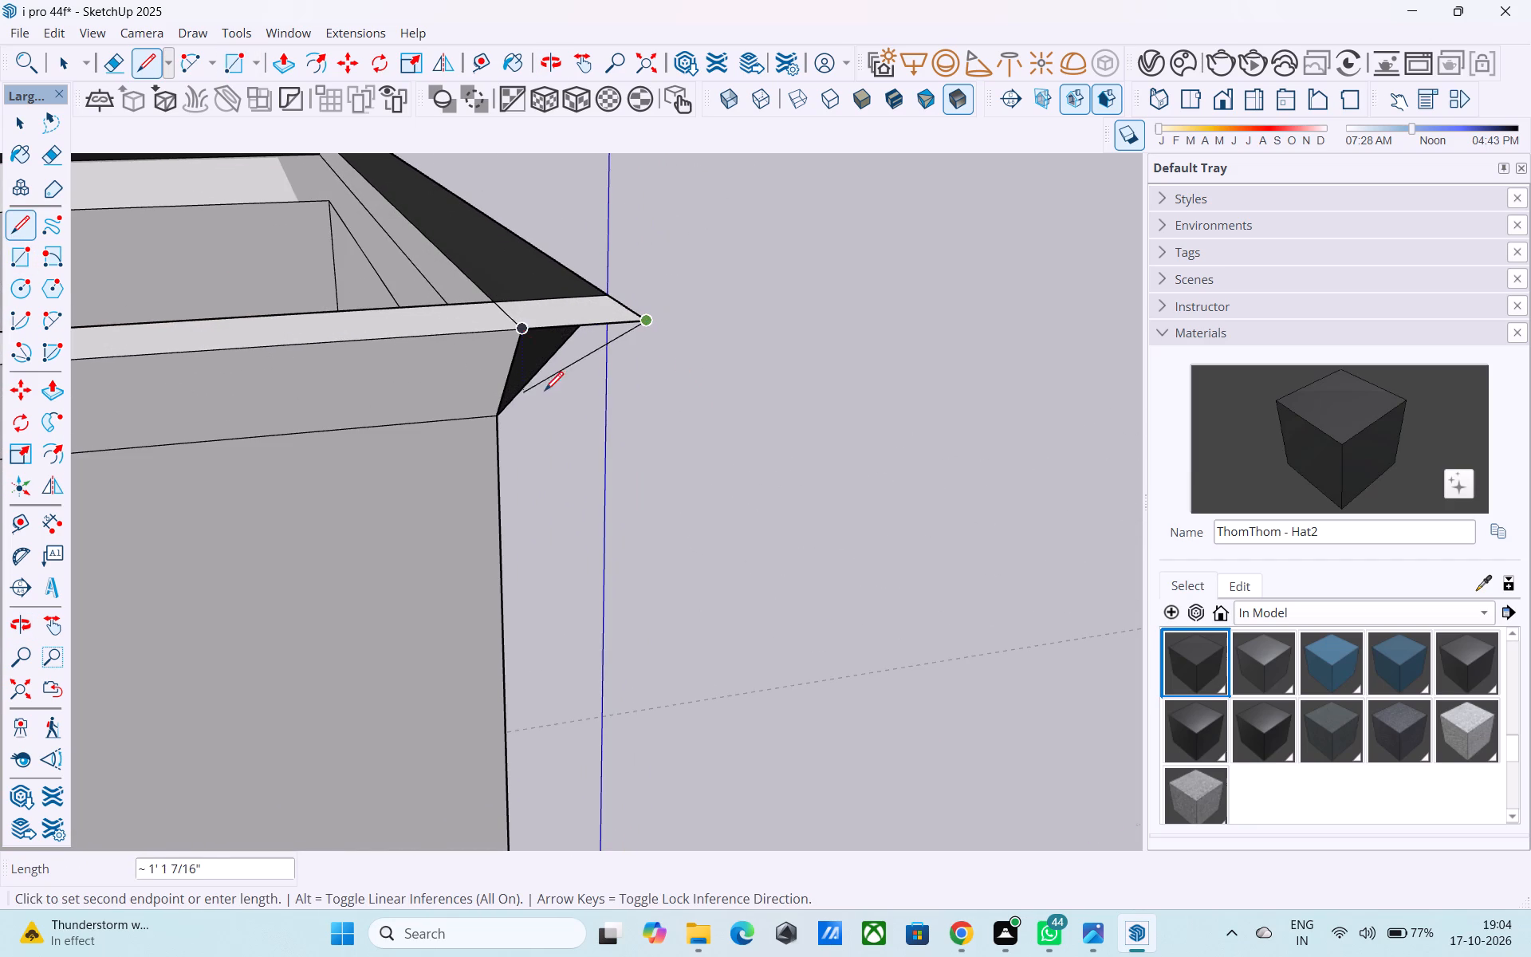
click(494, 423)
Erase the seam edges between the cornice pieces at the rear corner beside the blue axis.
scroll(587, 427, down, 1)
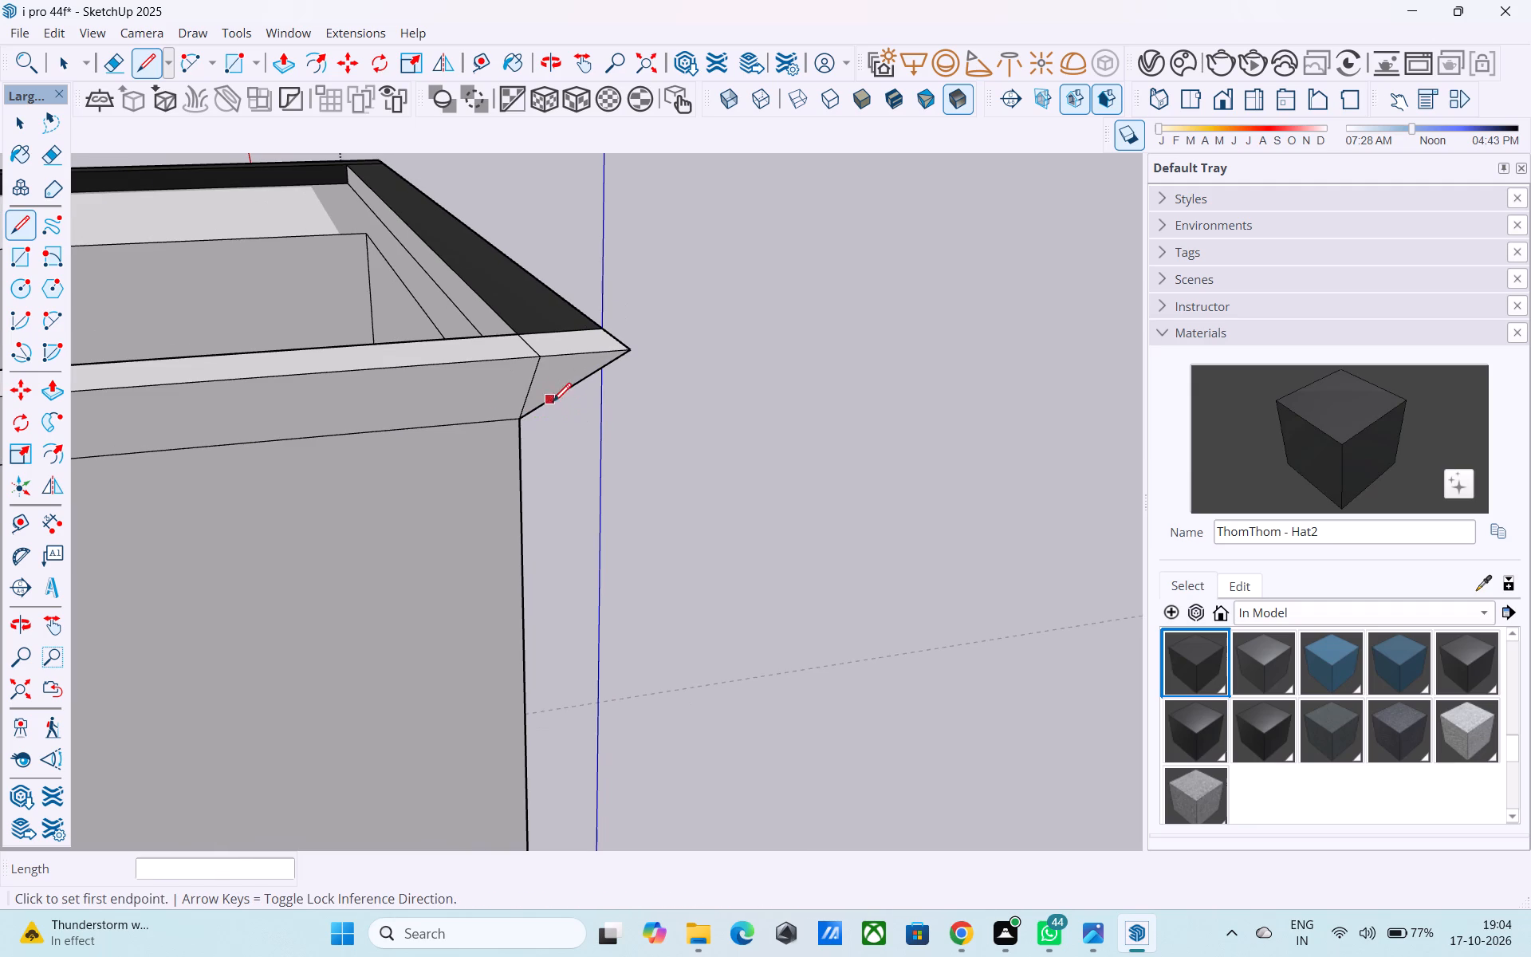
key(e)
drag(527, 378, 543, 380)
click(530, 349)
scroll(552, 385, down, 1)
shift+middle_drag(570, 389, 917, 414)
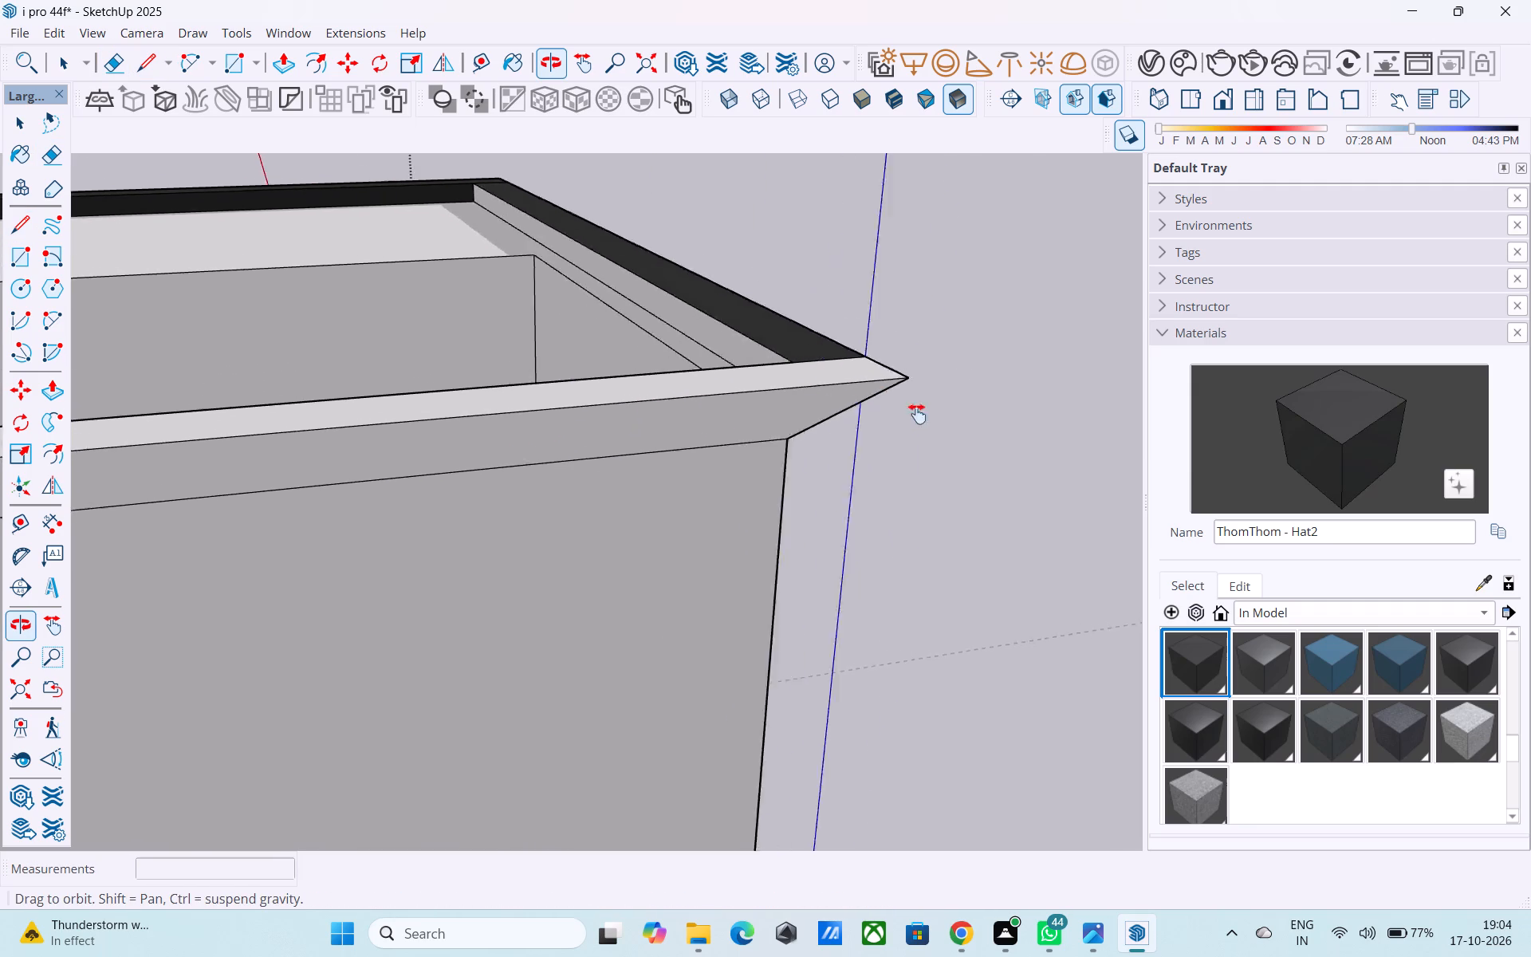
shift+middle_drag(917, 414, 317, 338)
shift+middle_drag(692, 494, 581, 430)
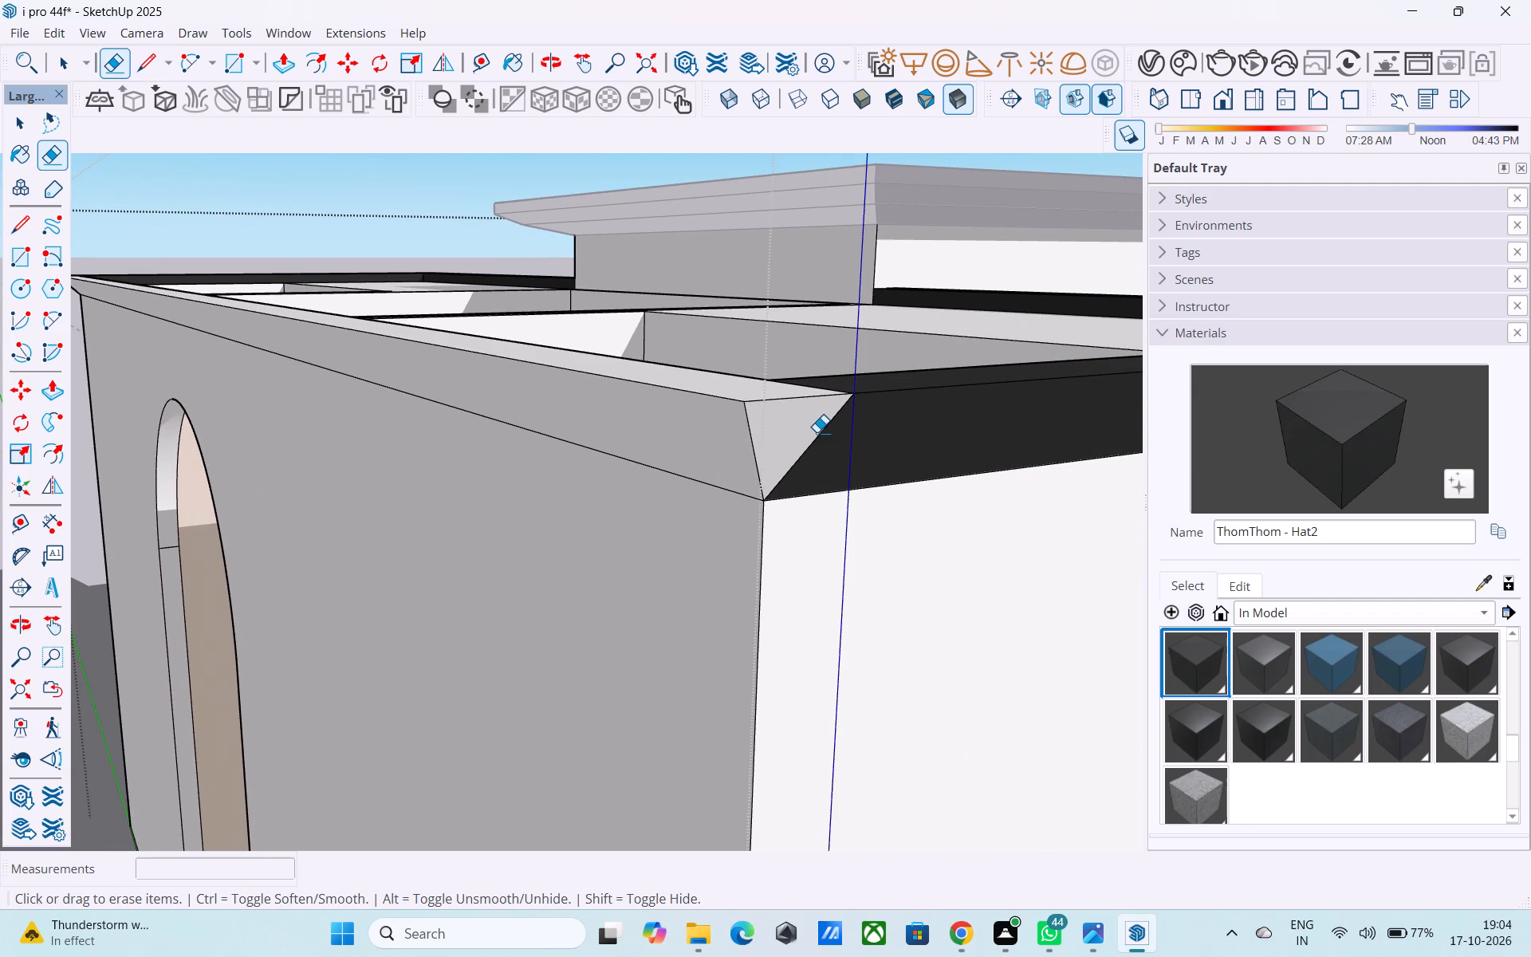
drag(821, 431, 832, 440)
Paint the rear cornice's sloped face and top face with the ThomThom - Hat2 material.
click(1380, 425)
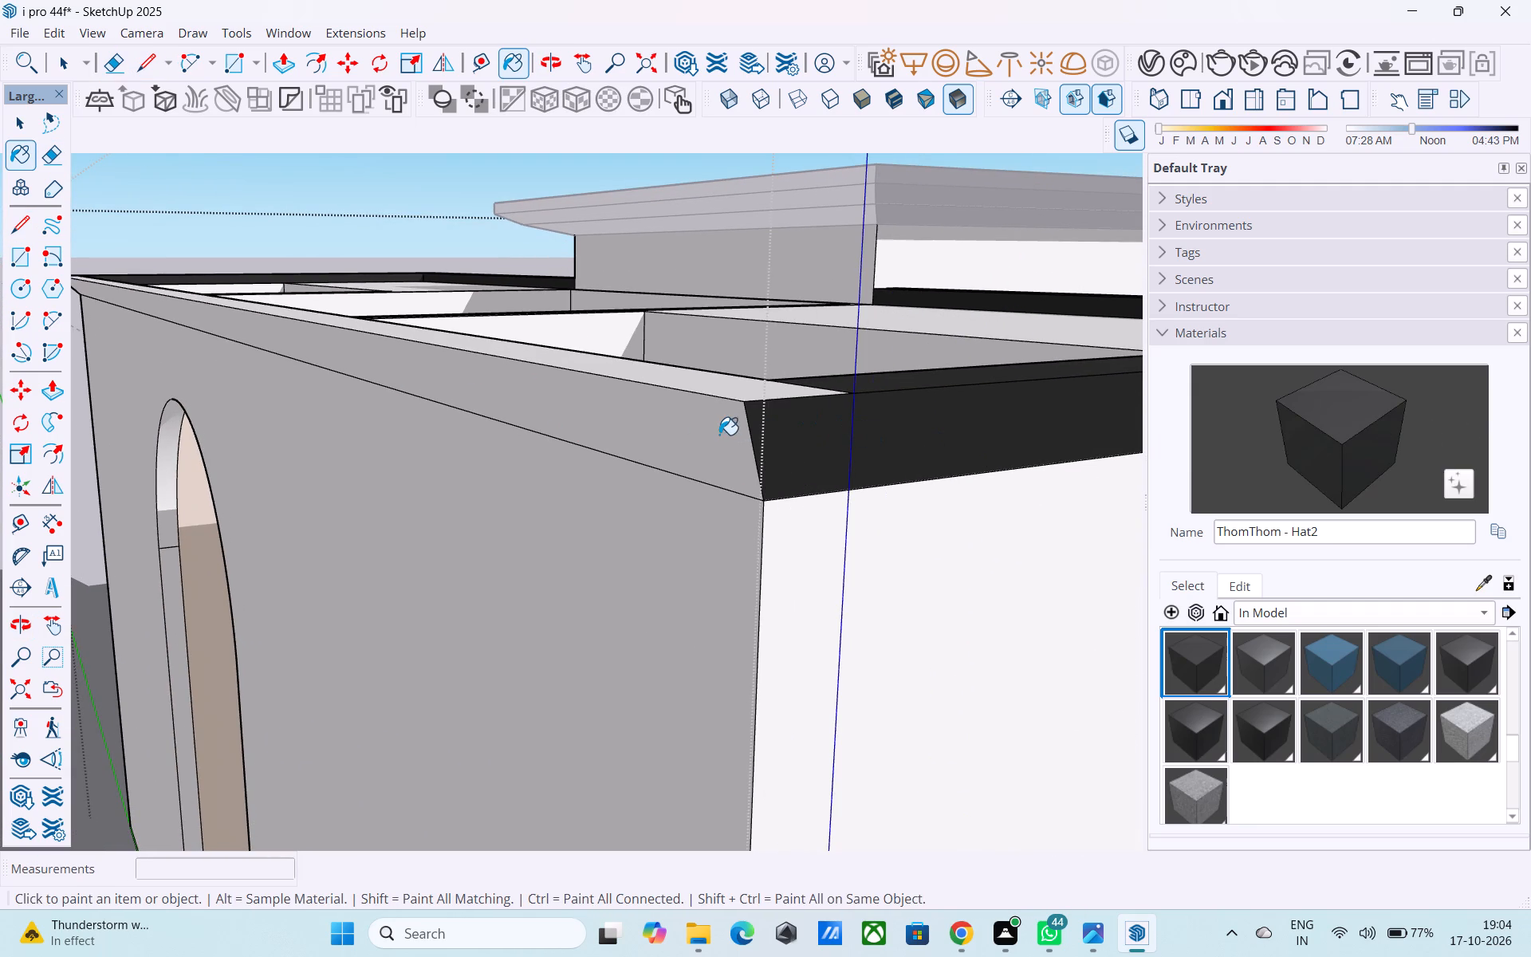
click(717, 435)
click(710, 389)
Erase the two seam edges beside the mitre on the sloped faces at the far rear cornice corner.
scroll(740, 429, down, 10)
middle_drag(750, 474, 693, 565)
scroll(692, 563, down, 5)
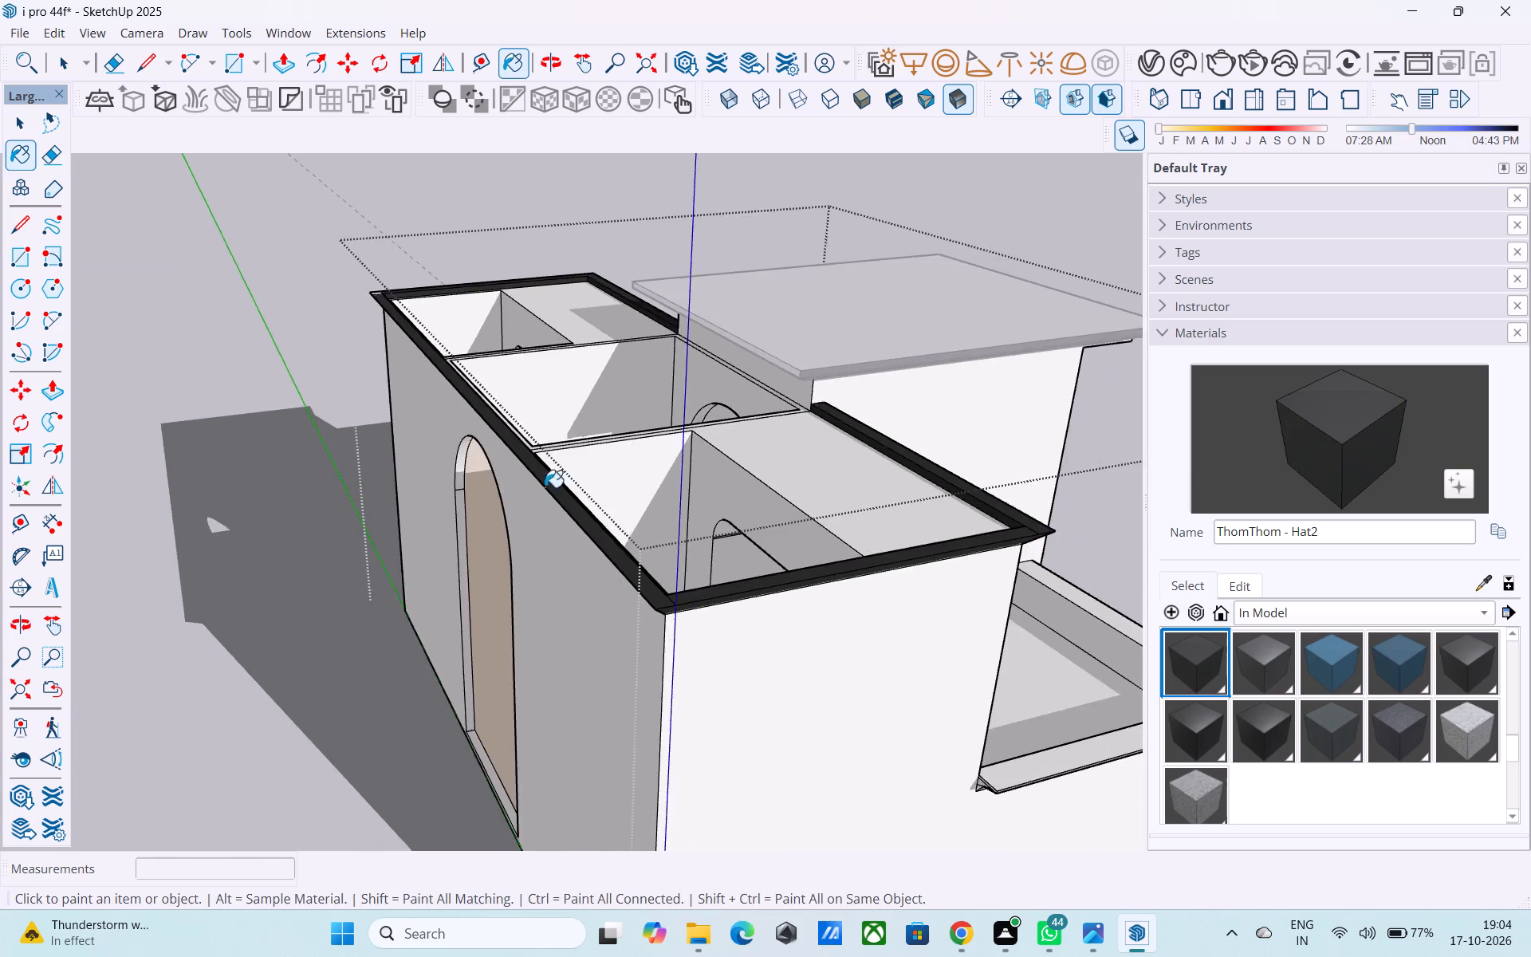
middle_drag(542, 487, 1523, 392)
scroll(561, 366, up, 10)
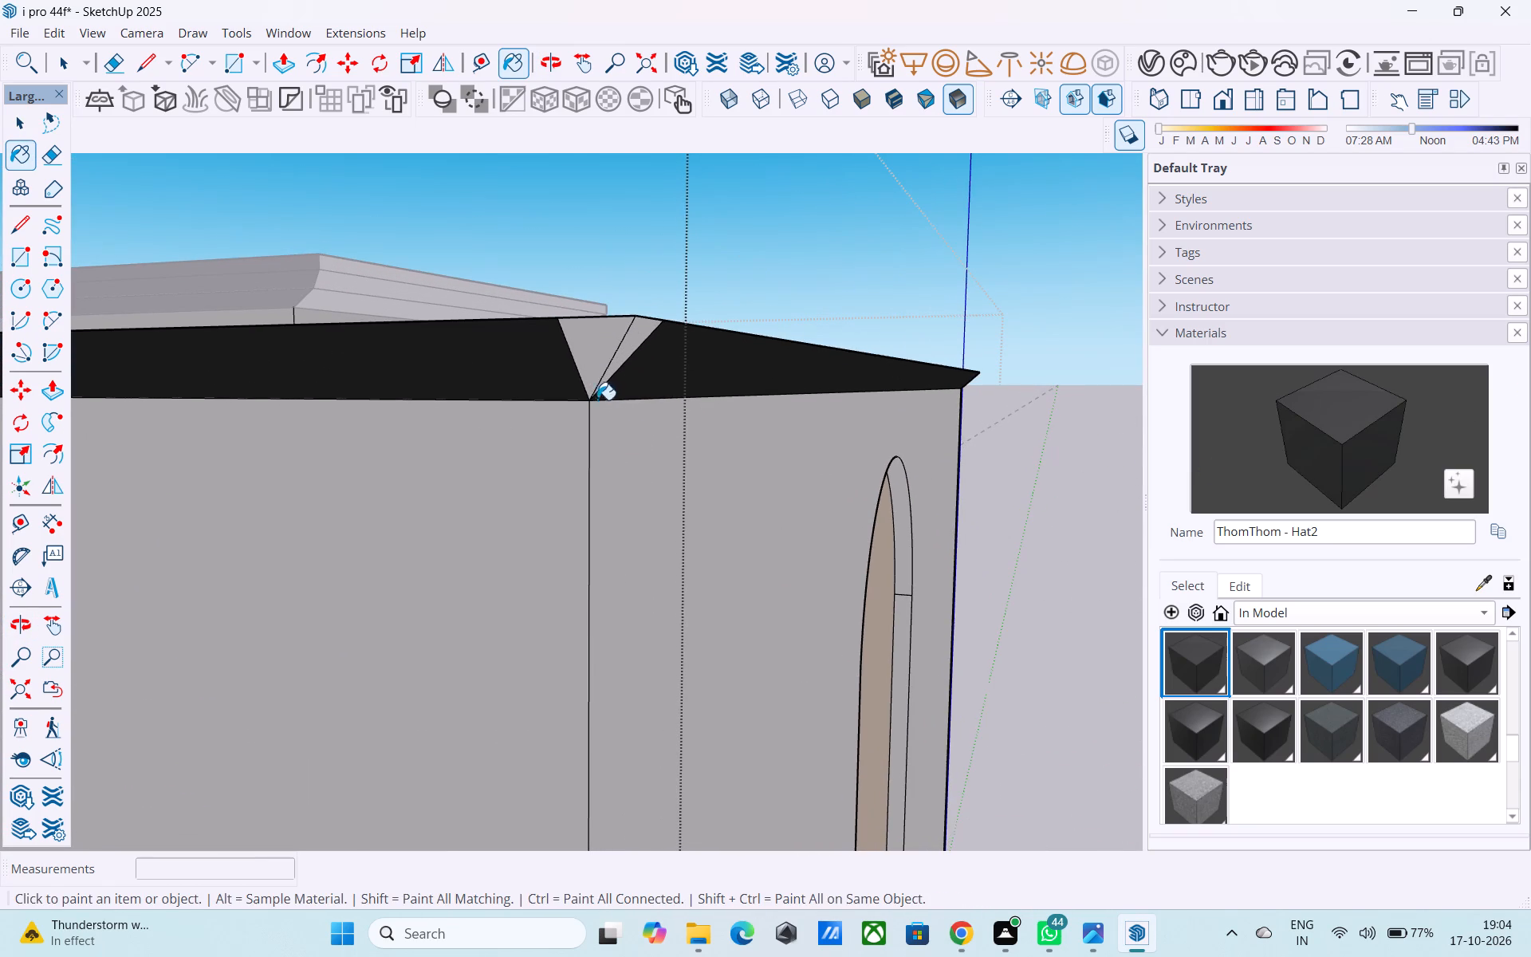
key(e)
drag(579, 367, 555, 368)
drag(628, 355, 643, 369)
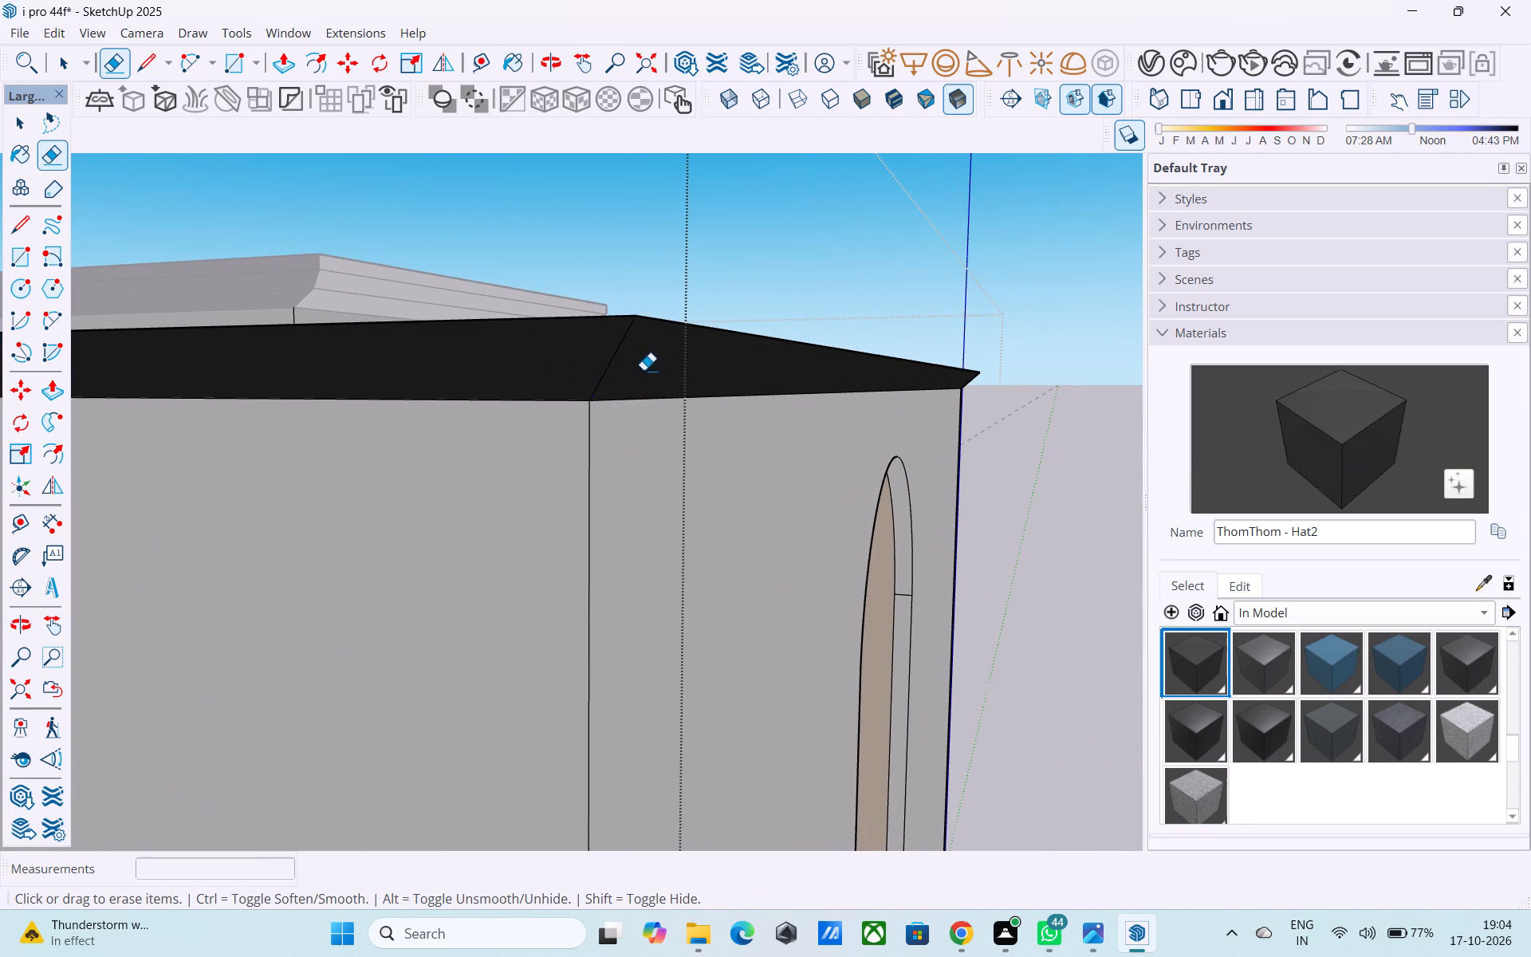
Erase the seam edge across the upper cornice's top face at the front corner on the blue-axis side.
scroll(643, 373, down, 20)
scroll(643, 373, down, 1)
middle_drag(630, 476, 1294, 456)
middle_drag(804, 449, 732, 499)
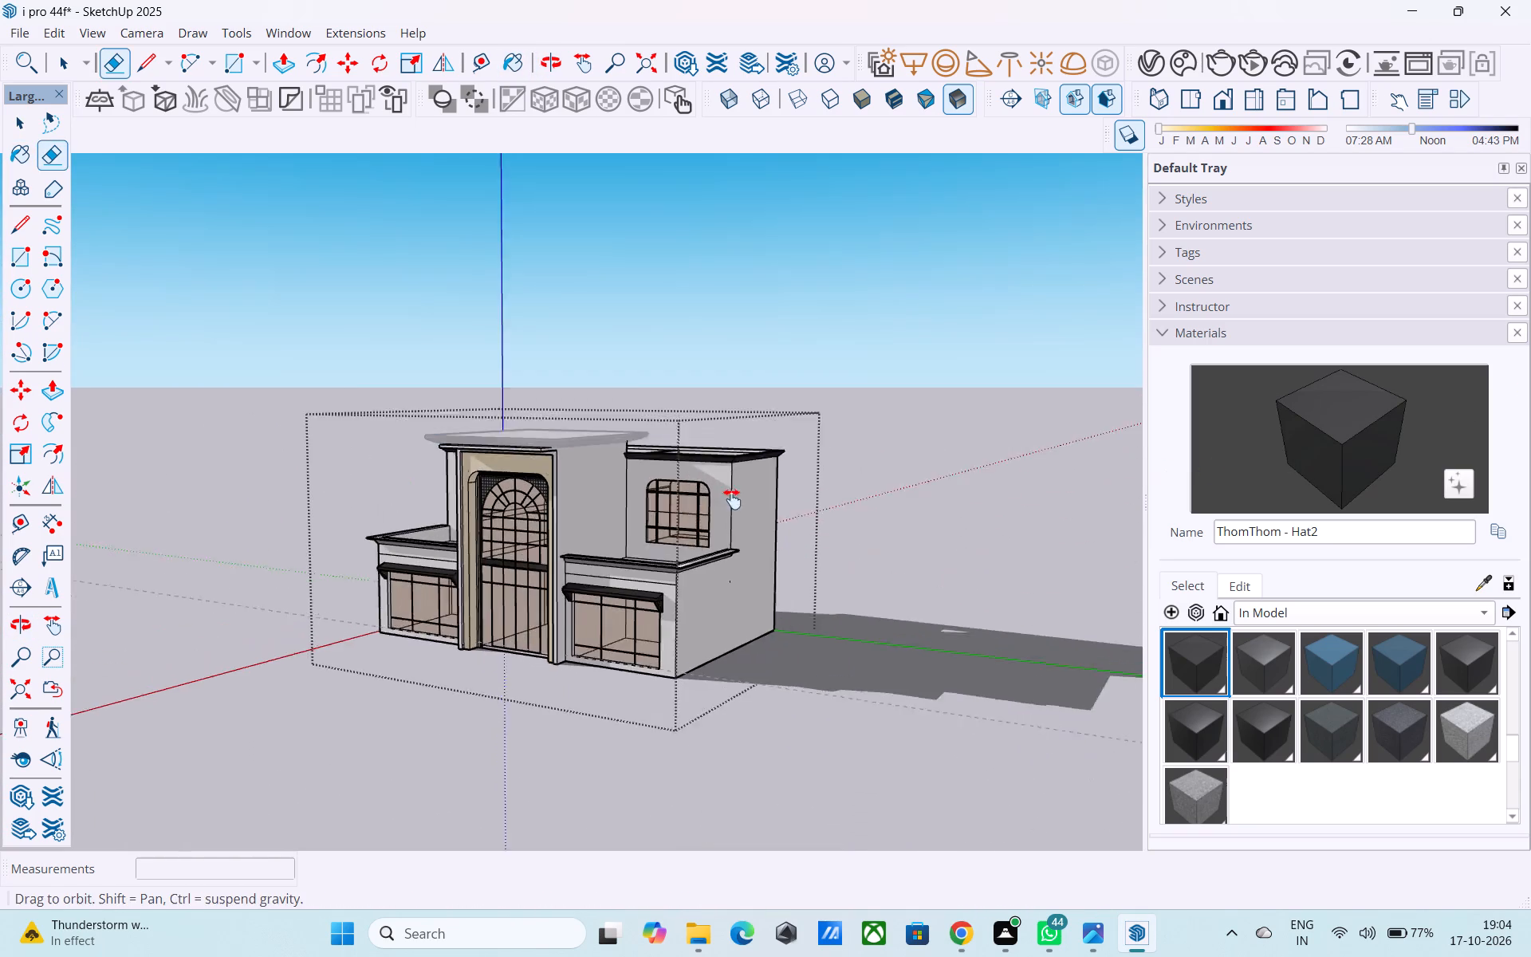
middle_drag(732, 499, 1093, 496)
scroll(592, 494, up, 11)
key(space)
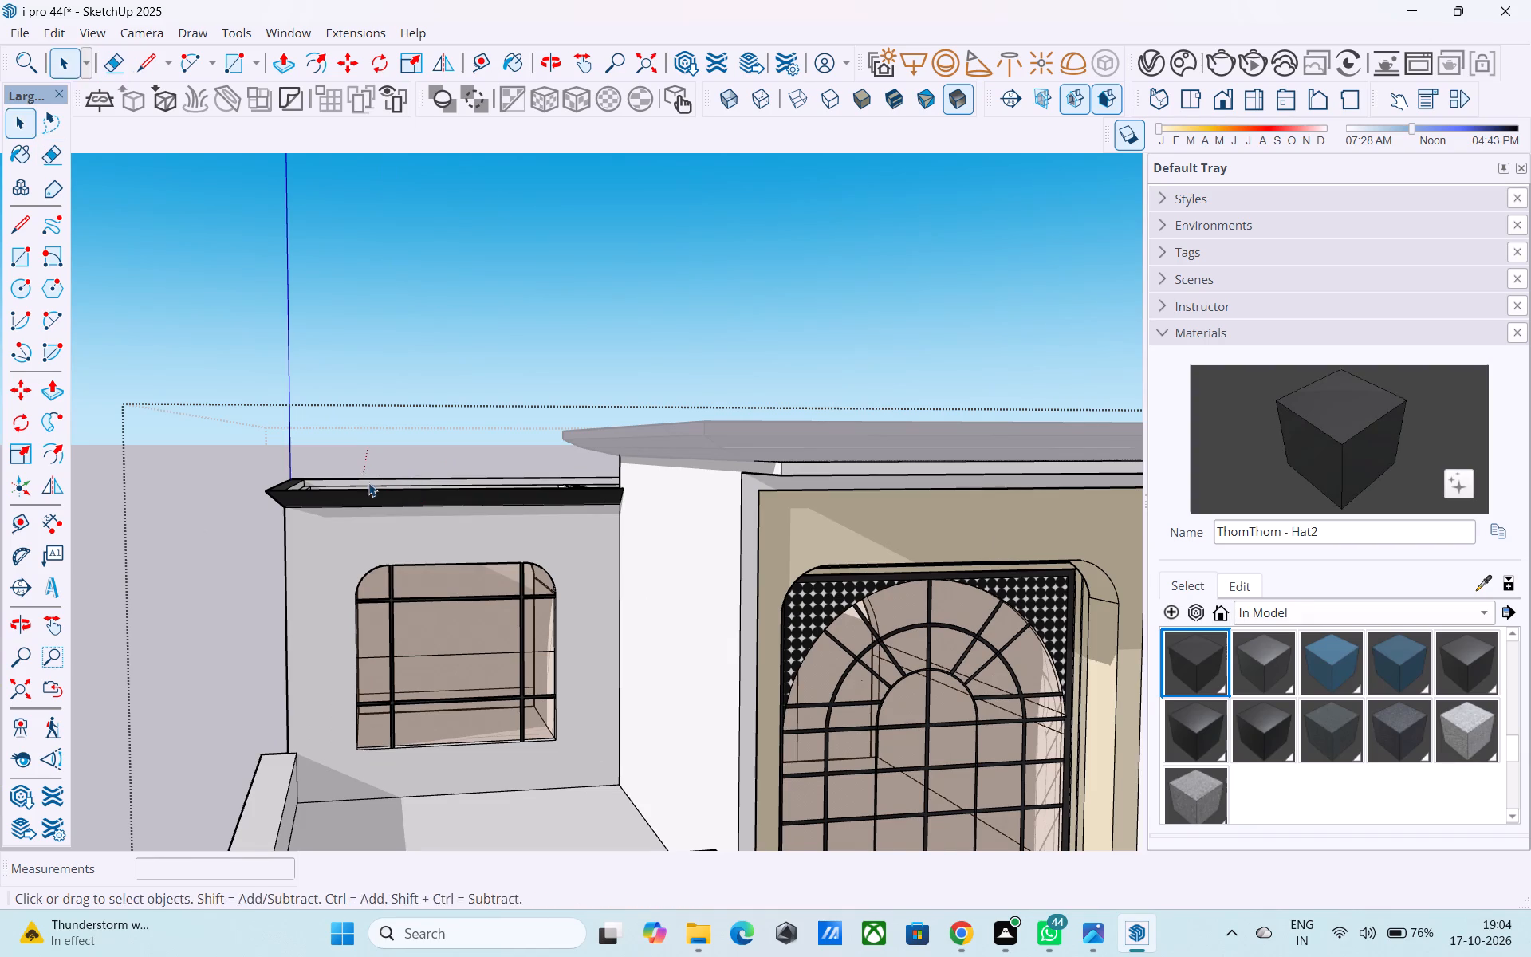
middle_drag(368, 482, 415, 707)
scroll(246, 424, up, 8)
click(272, 482)
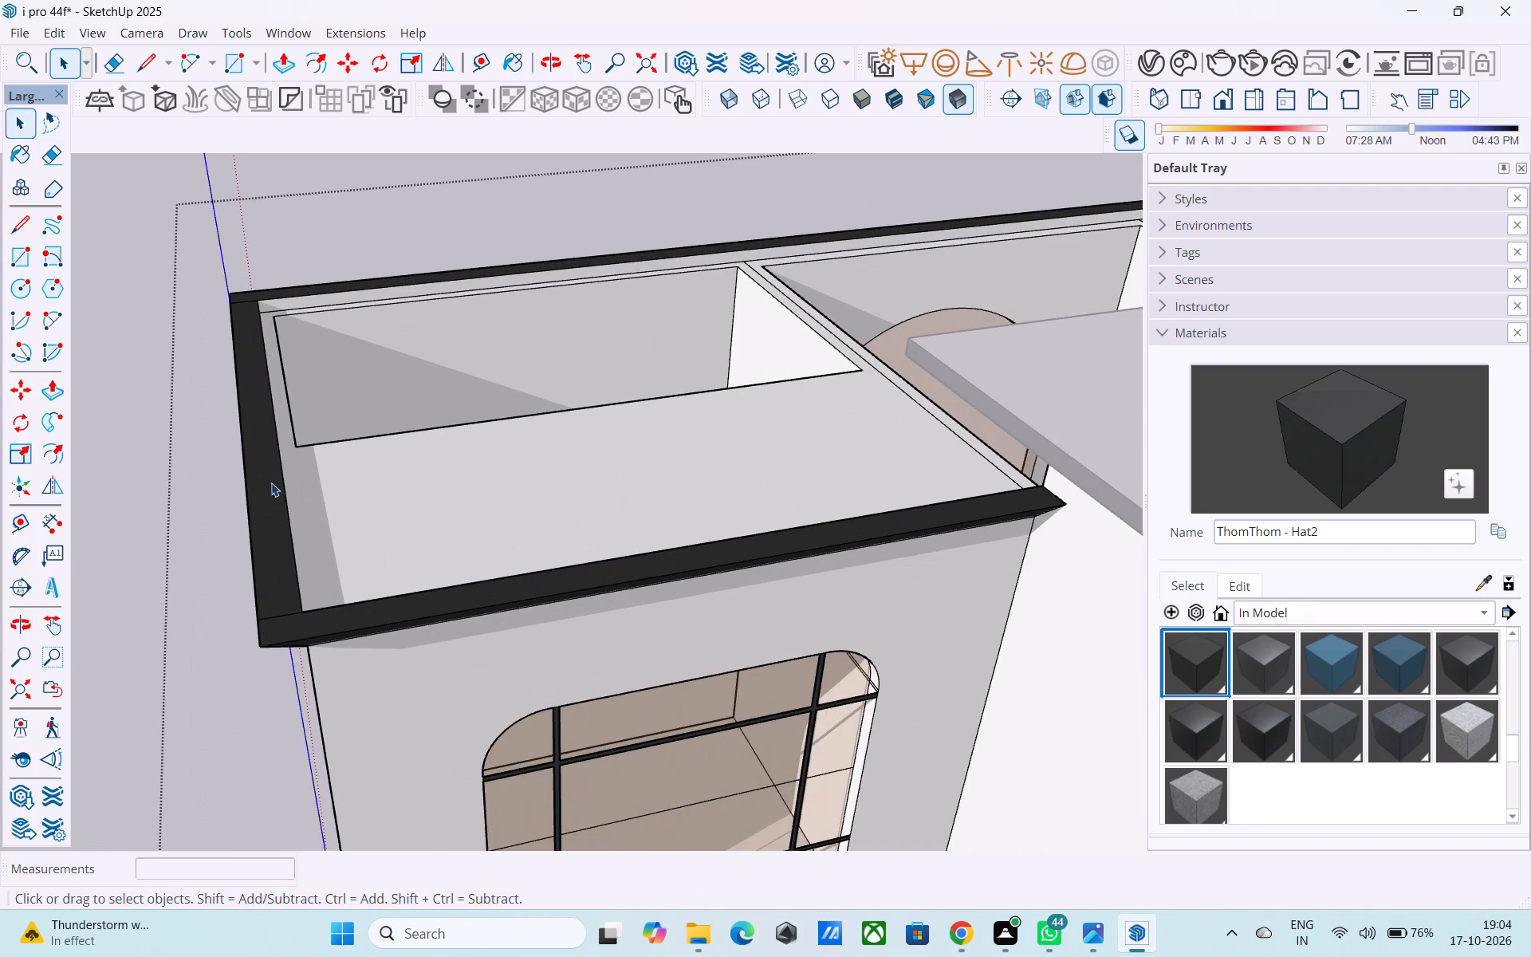
key(e)
scroll(302, 624, up, 3)
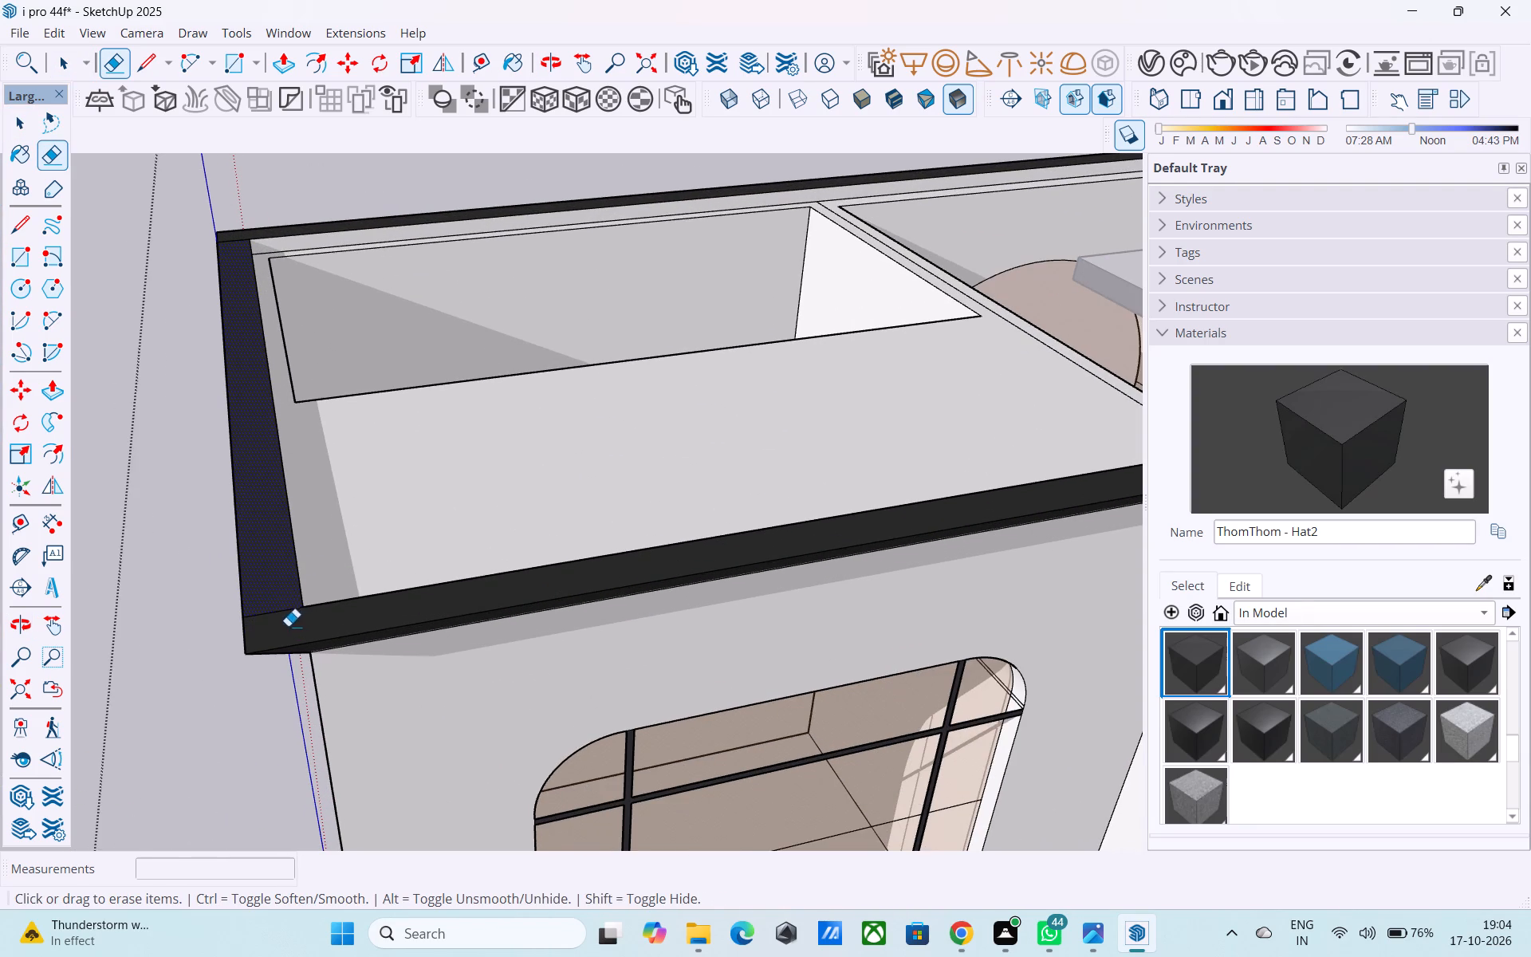
drag(286, 625, 268, 599)
key(space)
click(270, 601)
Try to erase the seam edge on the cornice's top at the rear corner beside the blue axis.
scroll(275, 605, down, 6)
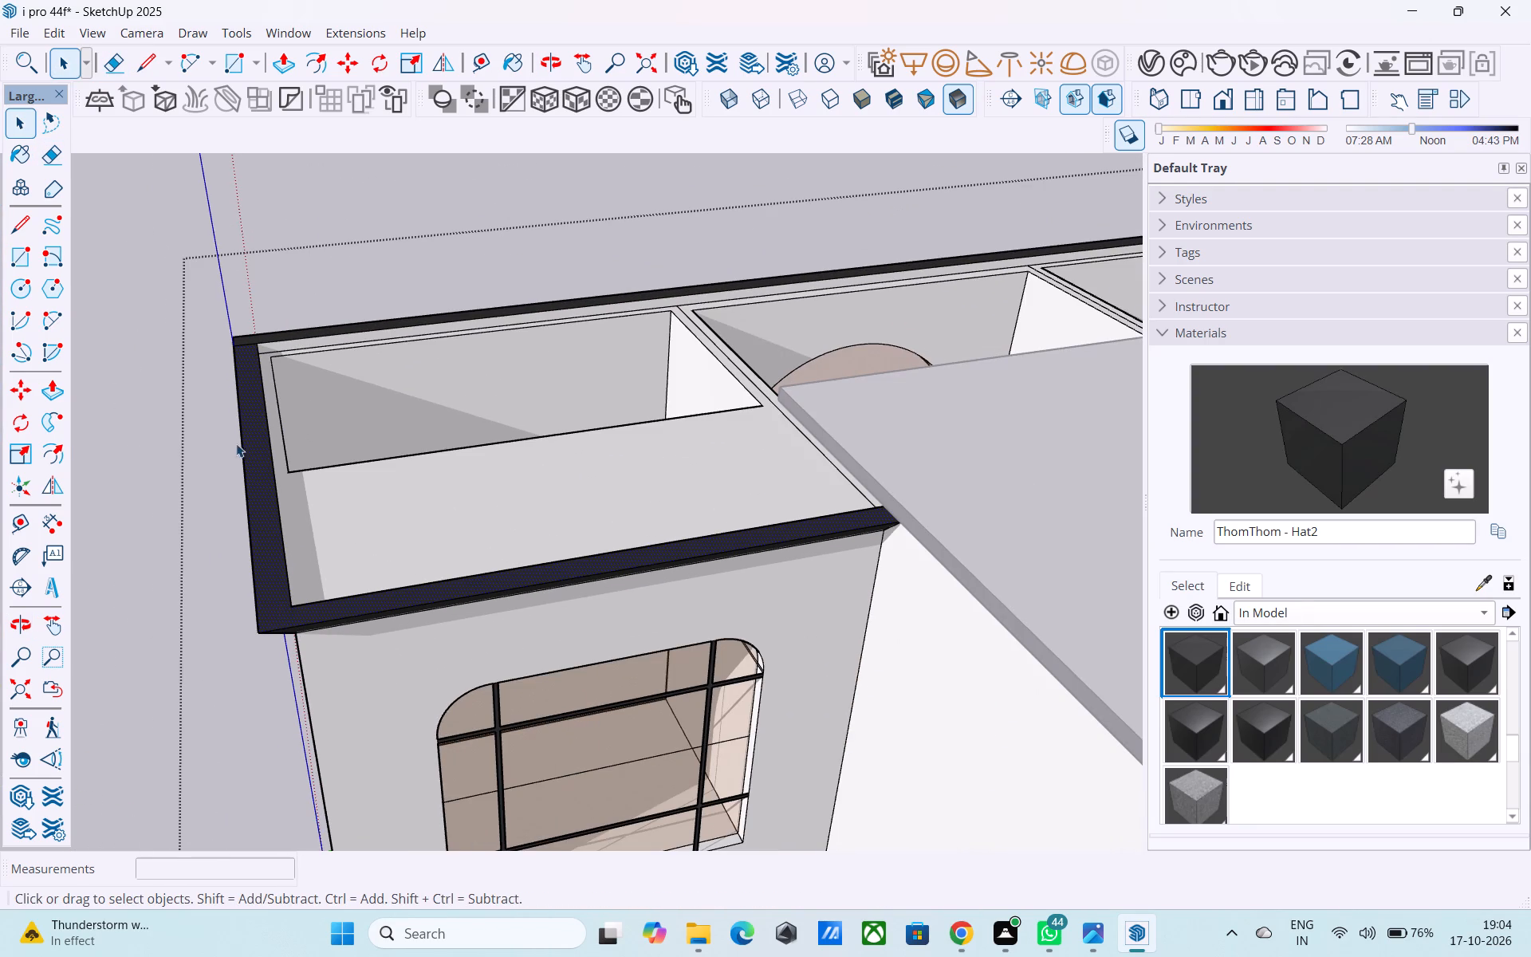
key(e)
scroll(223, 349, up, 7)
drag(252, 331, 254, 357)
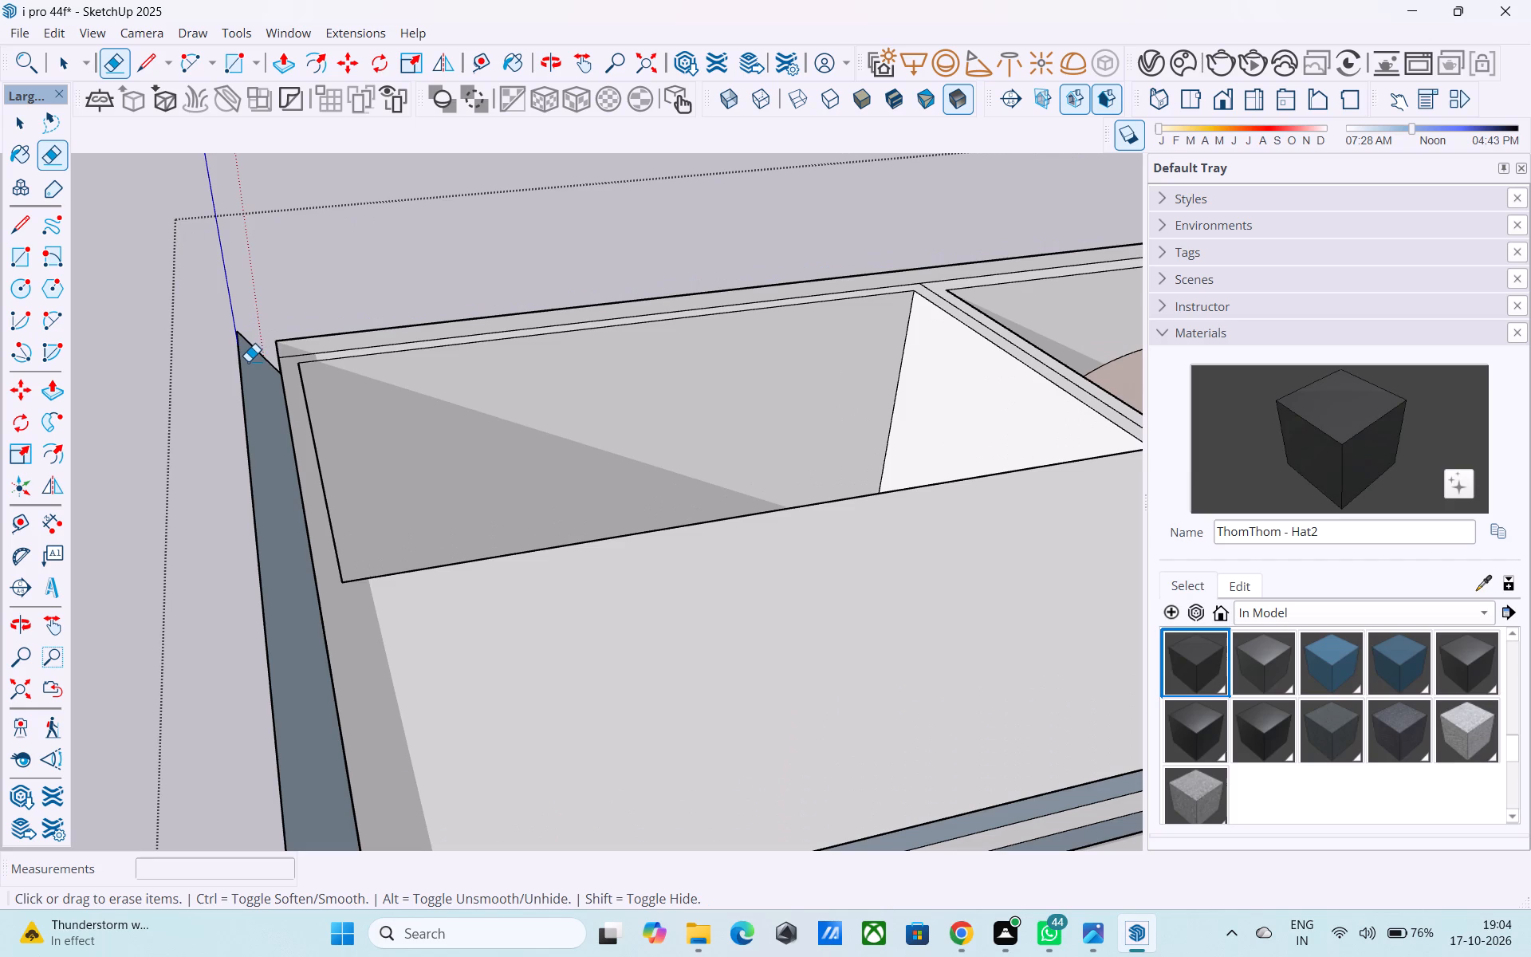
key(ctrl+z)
Erase only the short seam edge across the cornice's top at the rear corner beside the blue axis.
scroll(248, 361, up, 1)
scroll(248, 361, down, 1)
scroll(248, 361, up, 3)
click(252, 337)
Paint the unpainted top patch at the far rear cornice corner with the ThomThom - Hat2 material.
scroll(241, 366, down, 5)
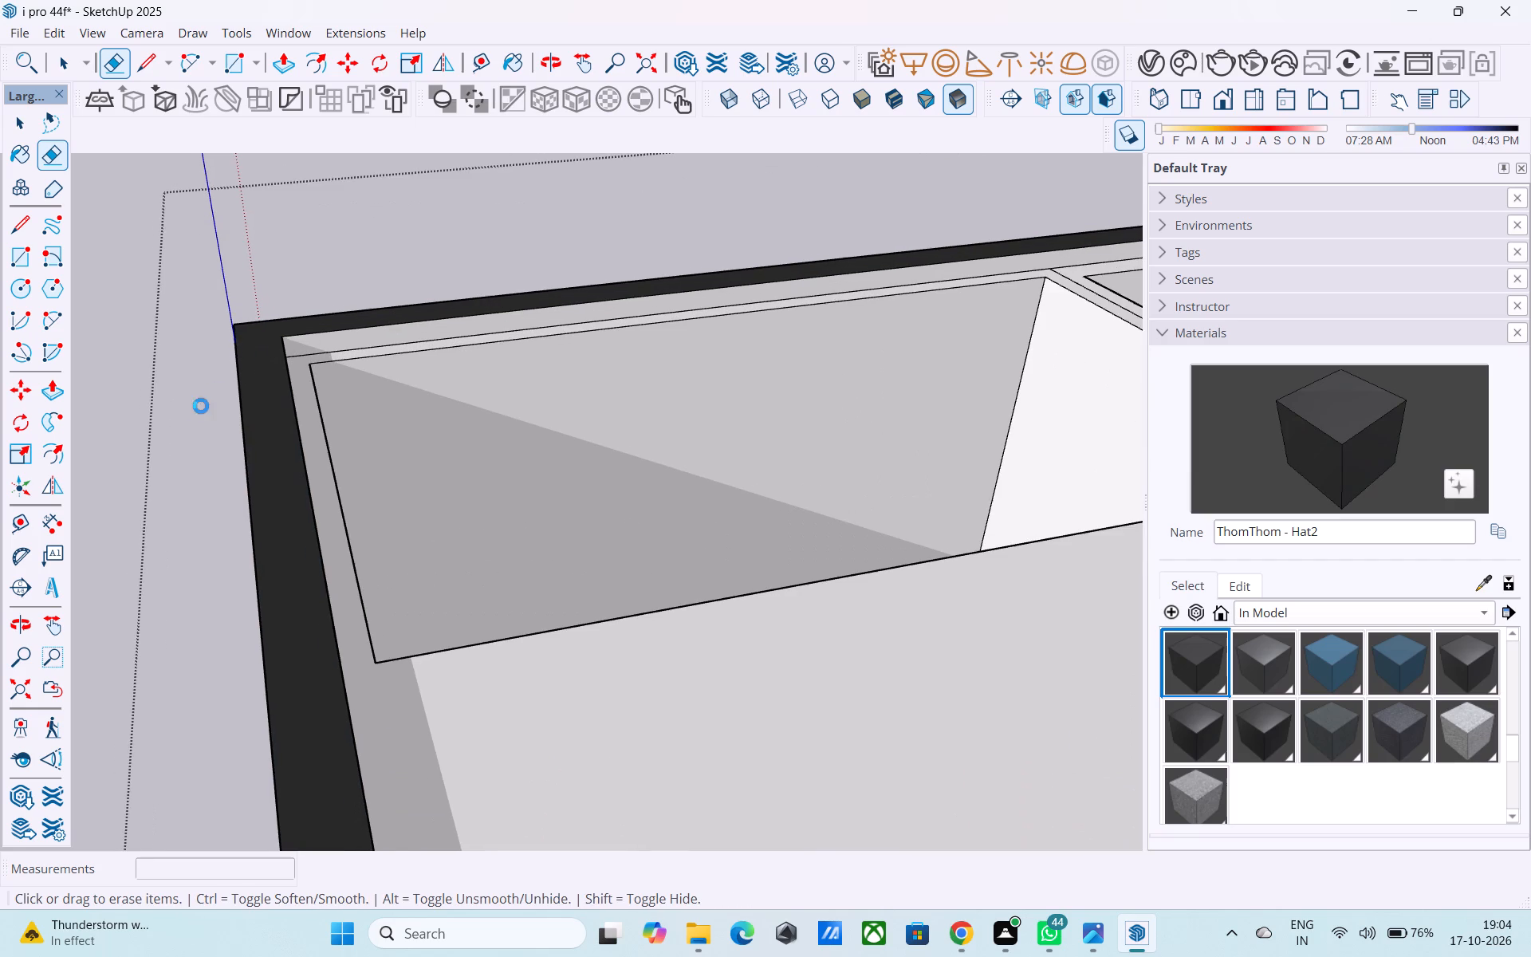
scroll(201, 406, down, 20)
scroll(201, 406, down, 6)
scroll(872, 422, up, 8)
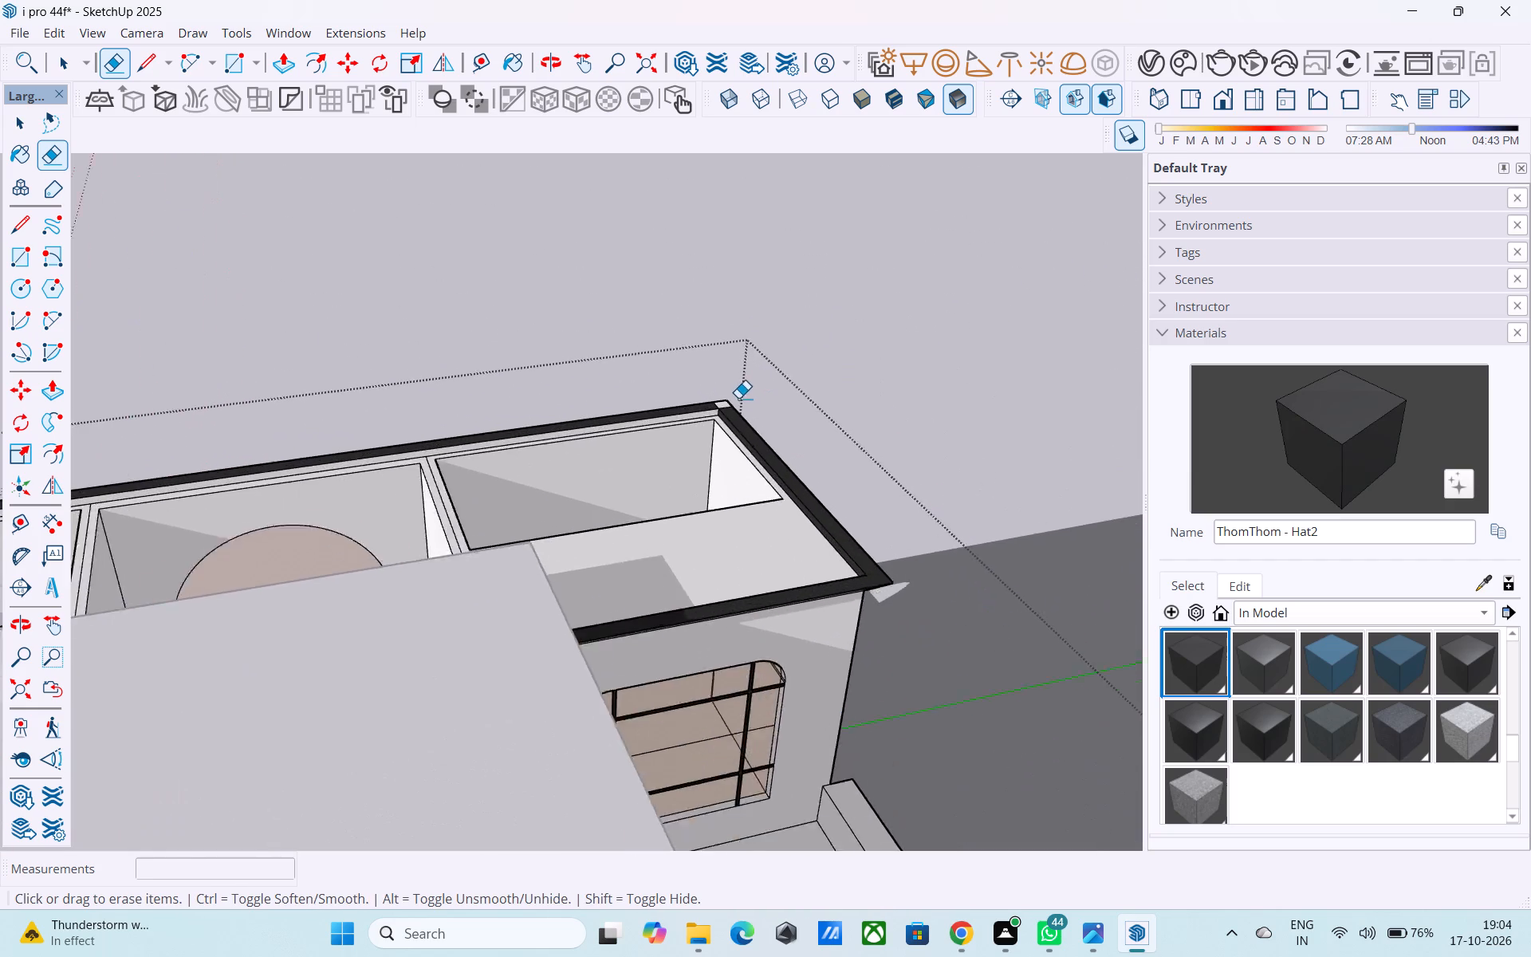
scroll(738, 398, up, 7)
click(1367, 450)
scroll(937, 421, up, 10)
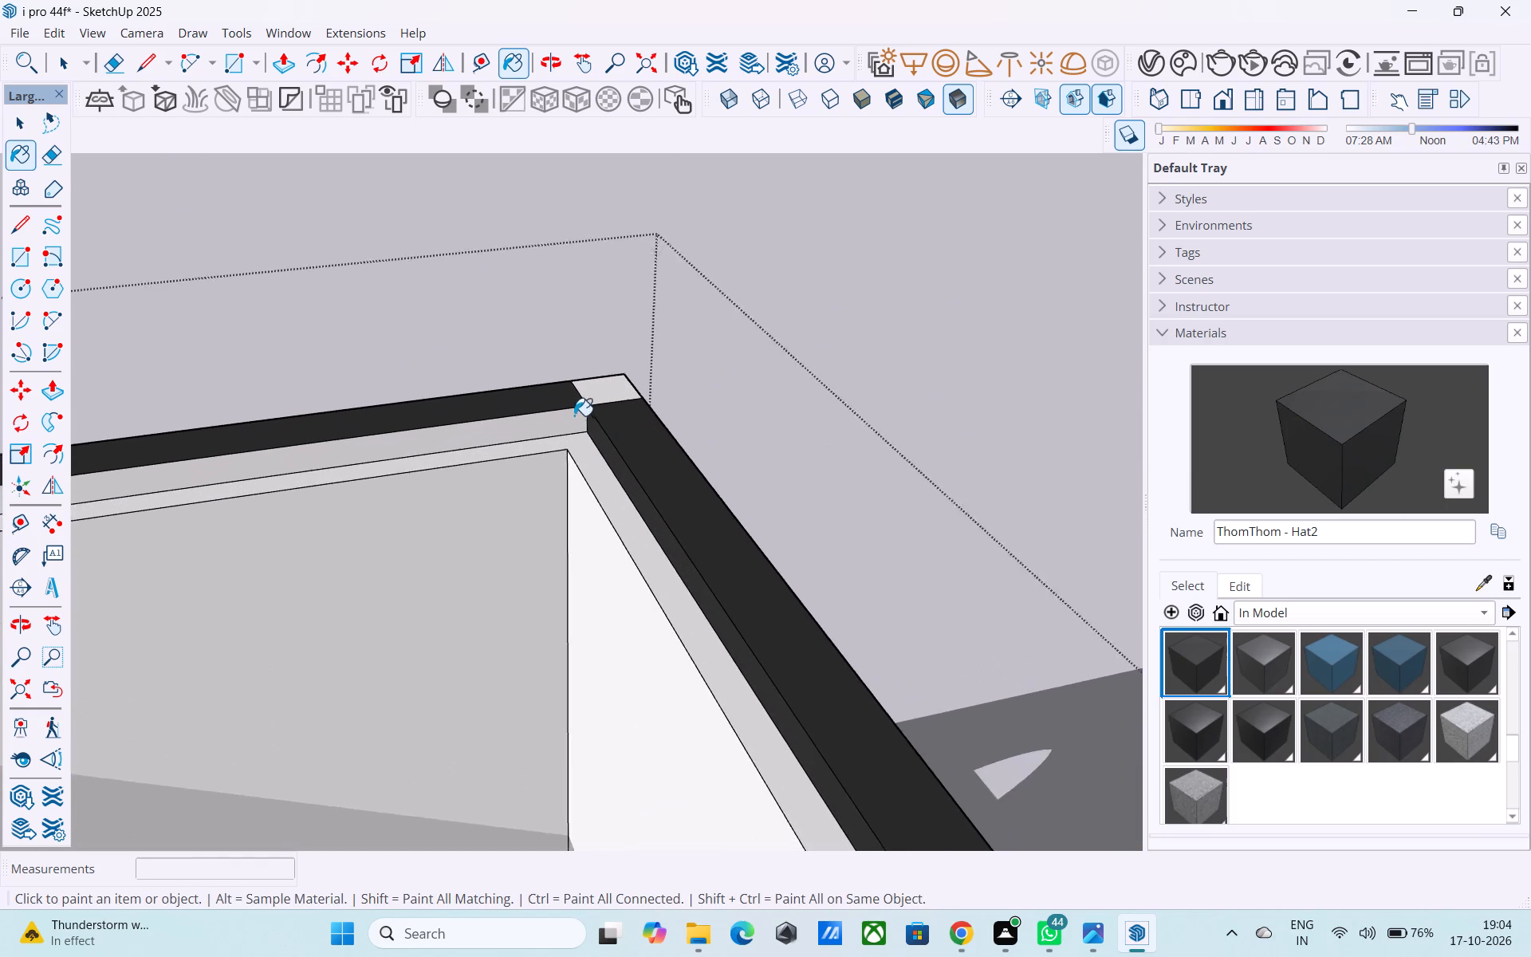
scroll(574, 415, up, 2)
click(592, 389)
Erase the seam edges around the painted top patch at the far rear cornice corner.
key(e)
drag(606, 387, 616, 419)
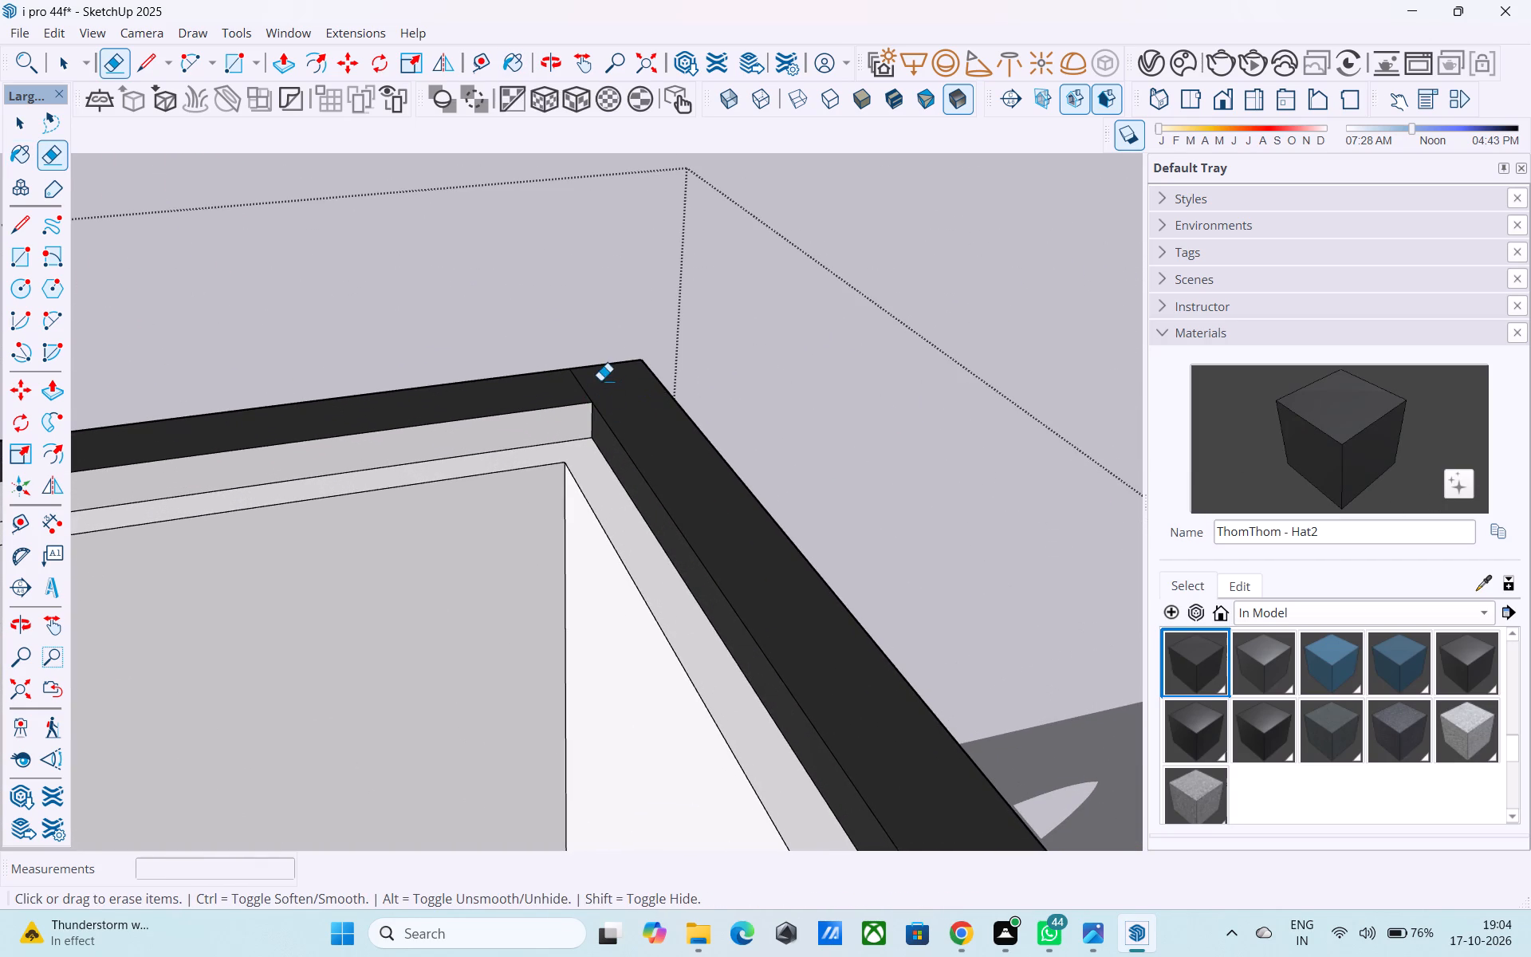
drag(596, 378, 573, 383)
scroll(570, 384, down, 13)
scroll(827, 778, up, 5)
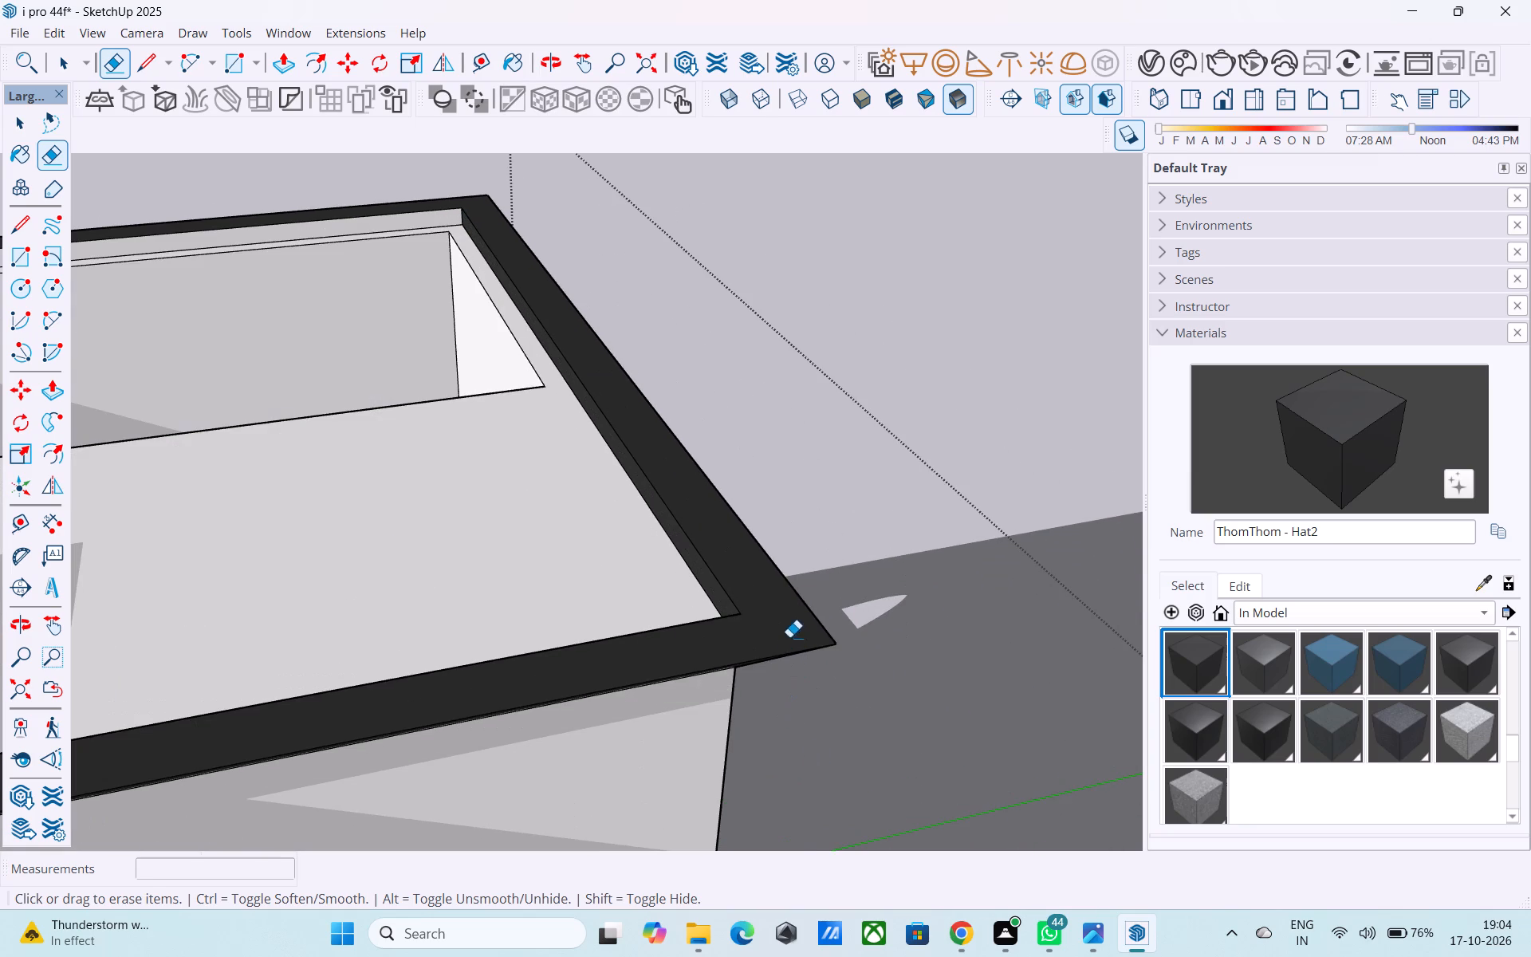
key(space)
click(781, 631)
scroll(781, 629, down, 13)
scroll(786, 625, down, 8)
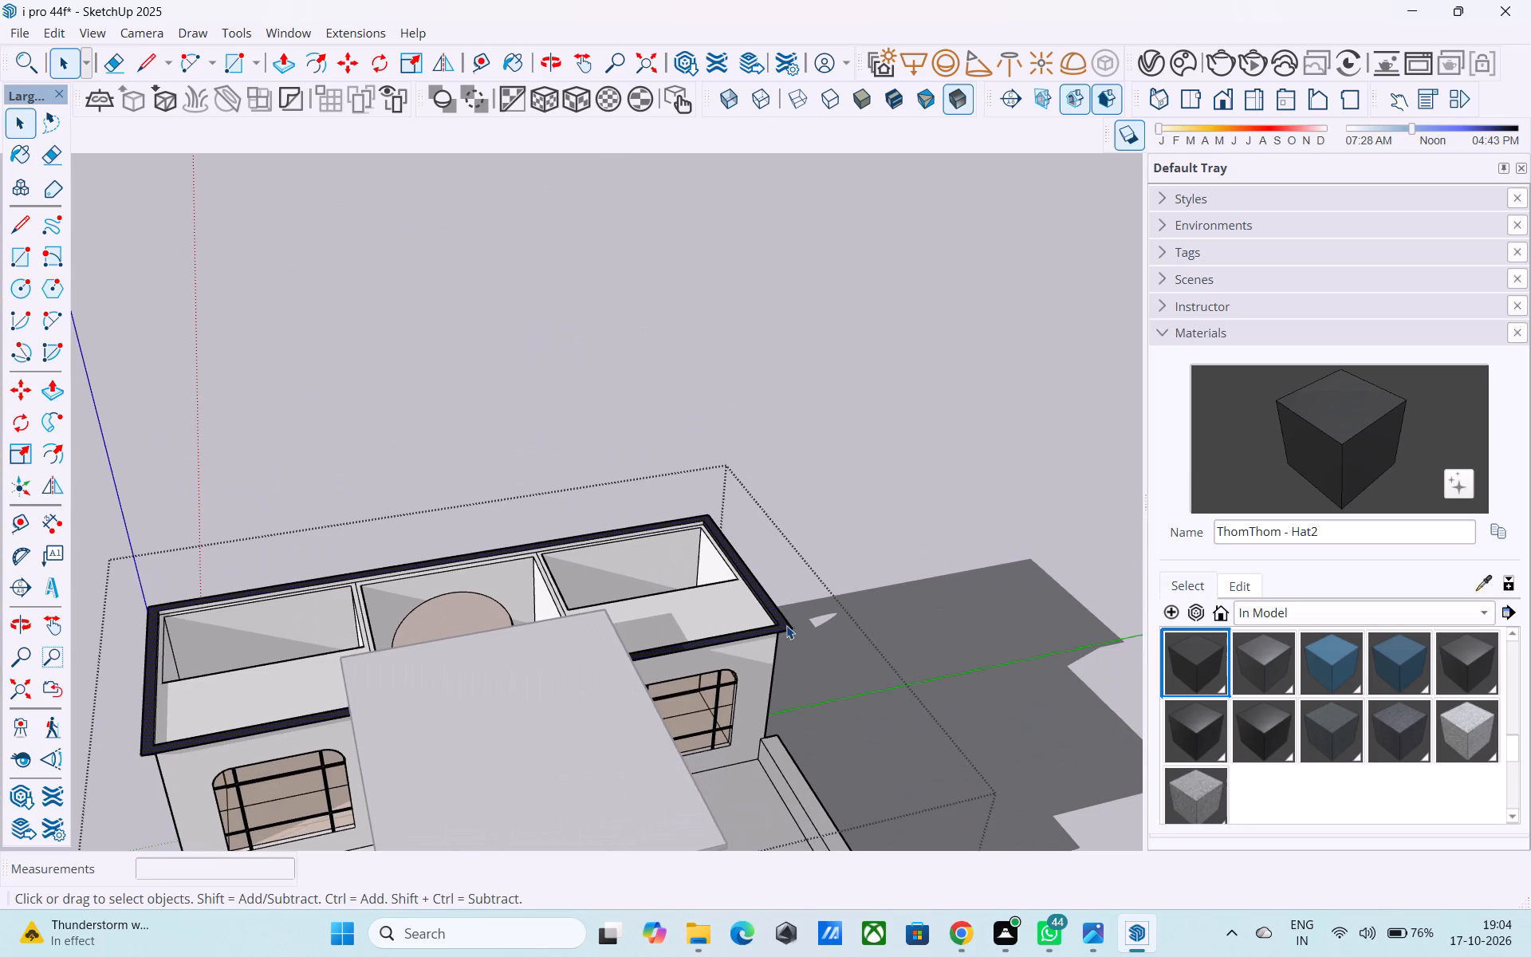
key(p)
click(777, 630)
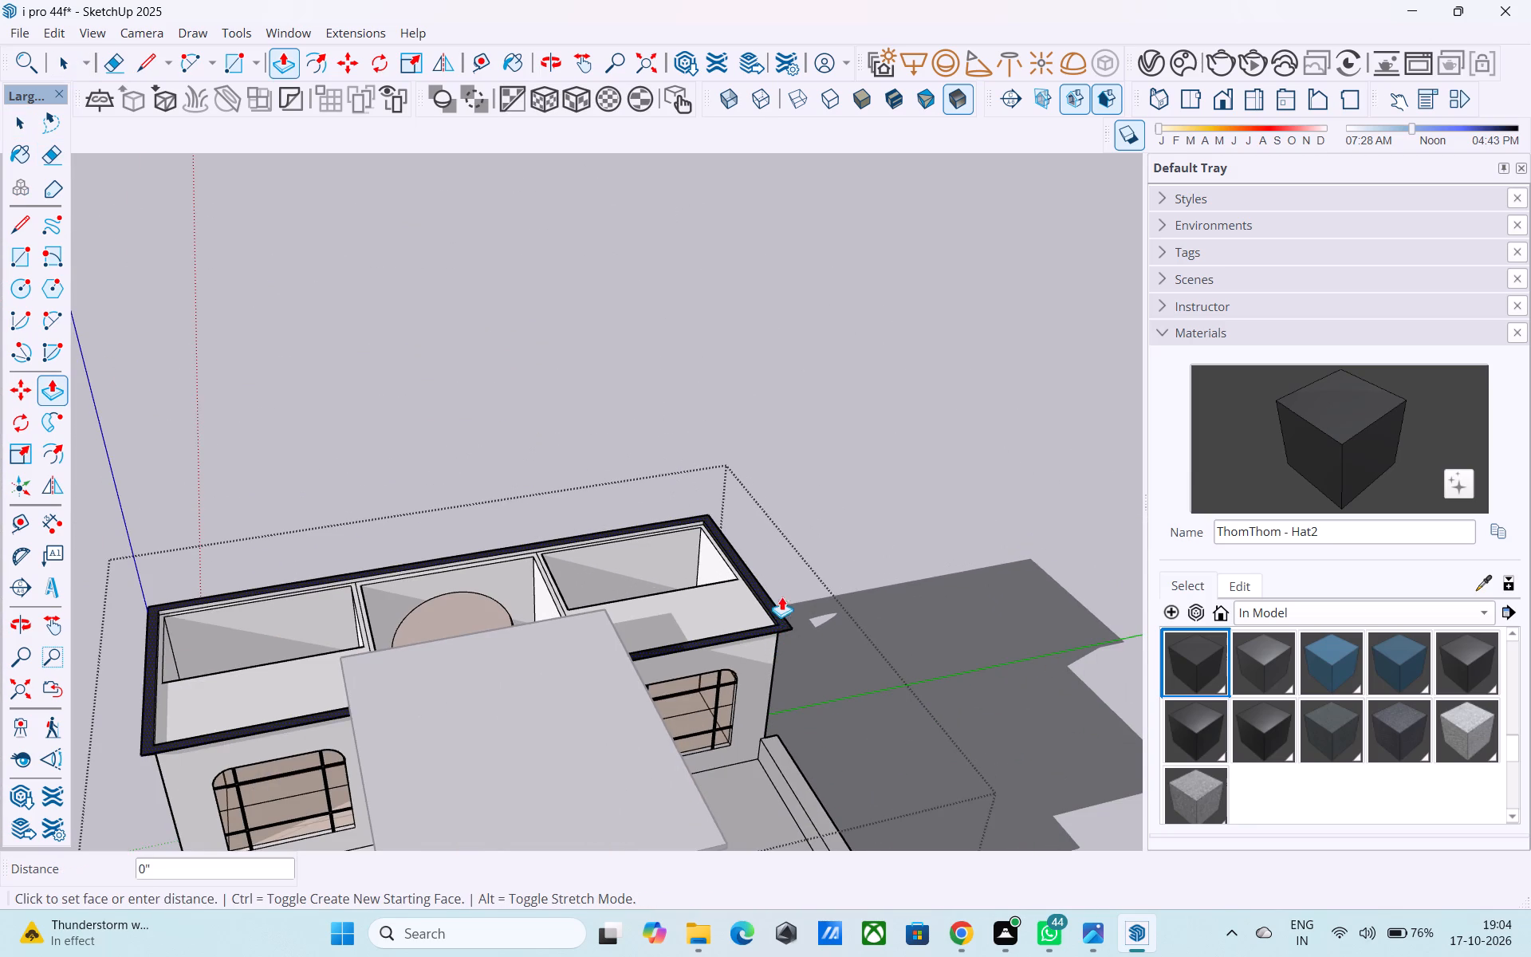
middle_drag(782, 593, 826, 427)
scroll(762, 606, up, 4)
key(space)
Examine the finished upper cornice from the side and at its front corner above the window.
middle_drag(762, 668, 1134, 496)
scroll(1096, 540, down, 4)
shift+middle_drag(70, 762, 392, 729)
middle_drag(362, 683, 601, 650)
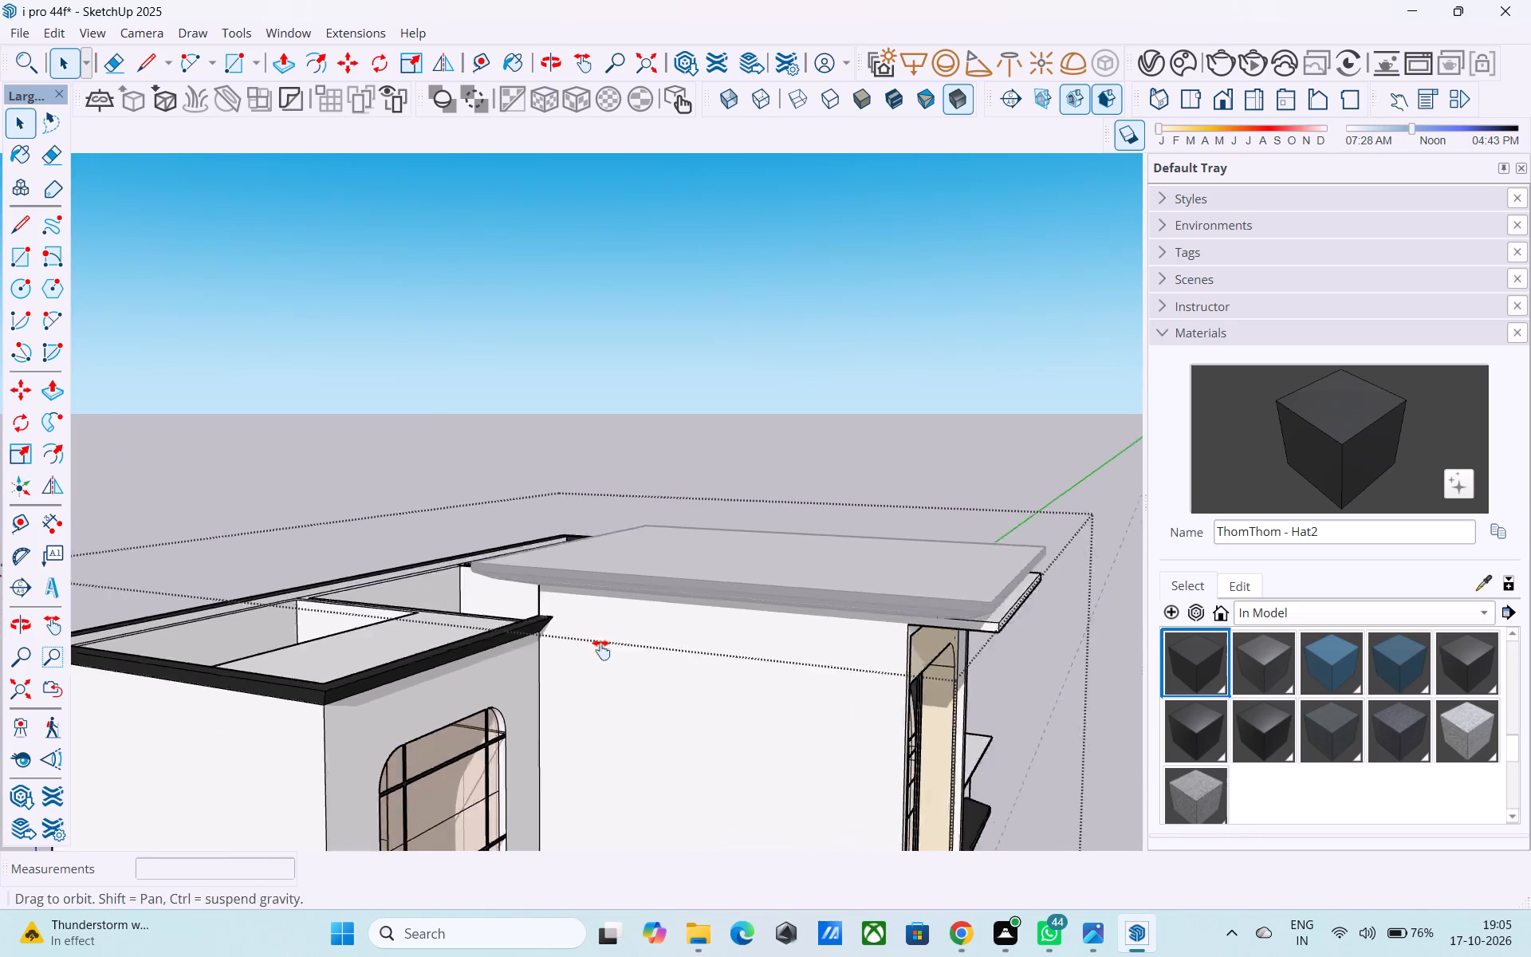
middle_drag(601, 650, 769, 645)
scroll(634, 660, up, 9)
middle_drag(726, 634, 511, 755)
middle_drag(460, 787, 514, 664)
scroll(456, 702, up, 4)
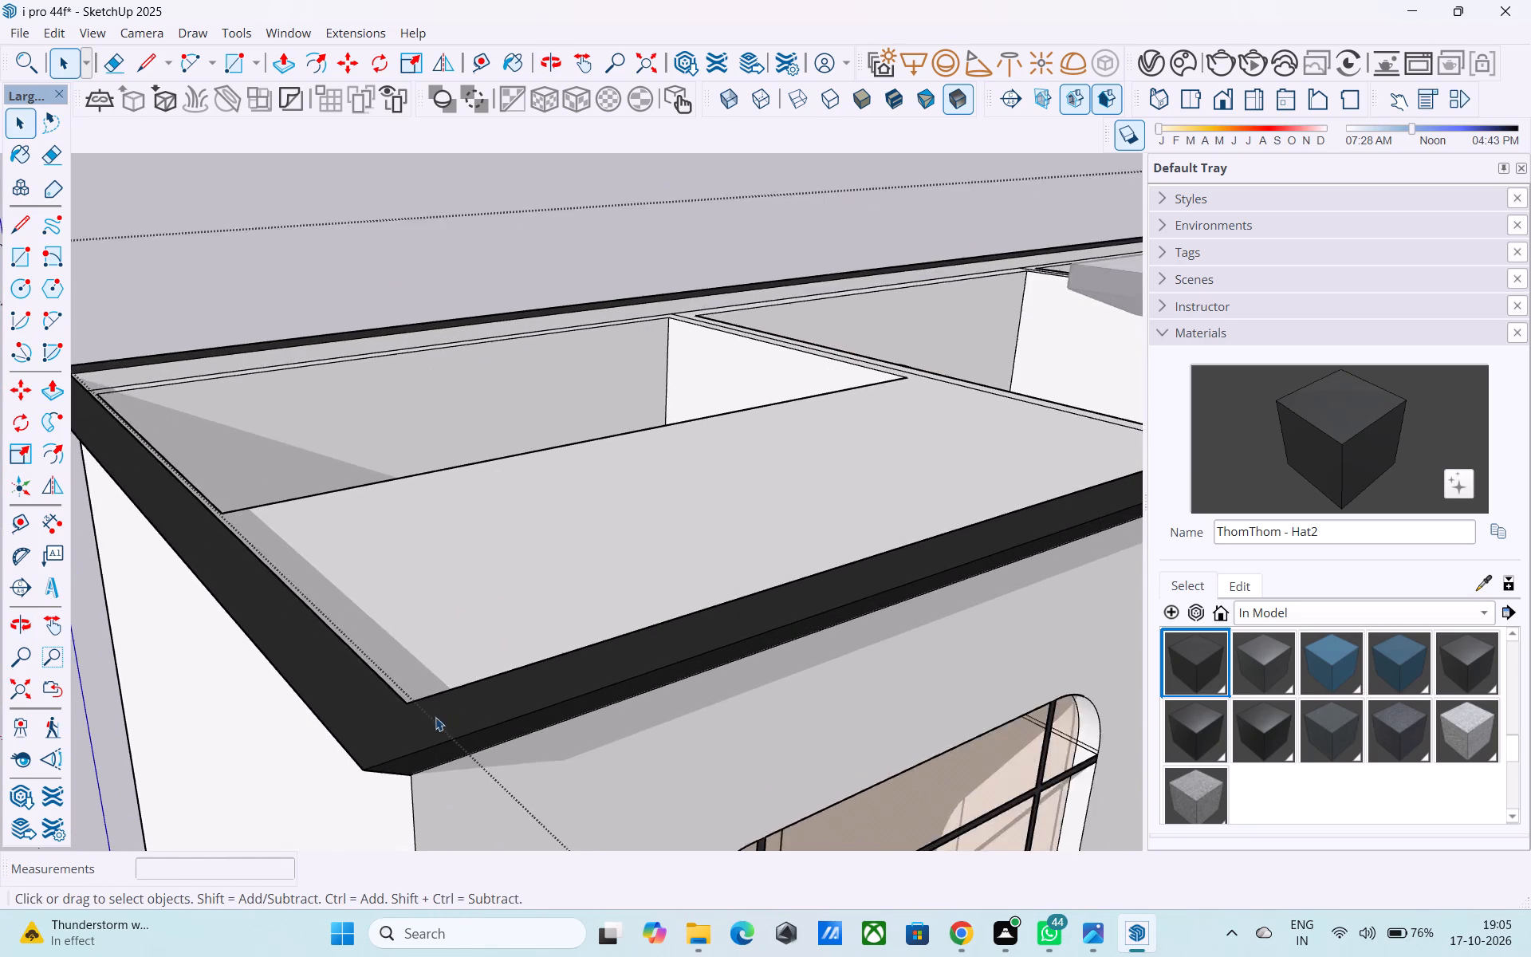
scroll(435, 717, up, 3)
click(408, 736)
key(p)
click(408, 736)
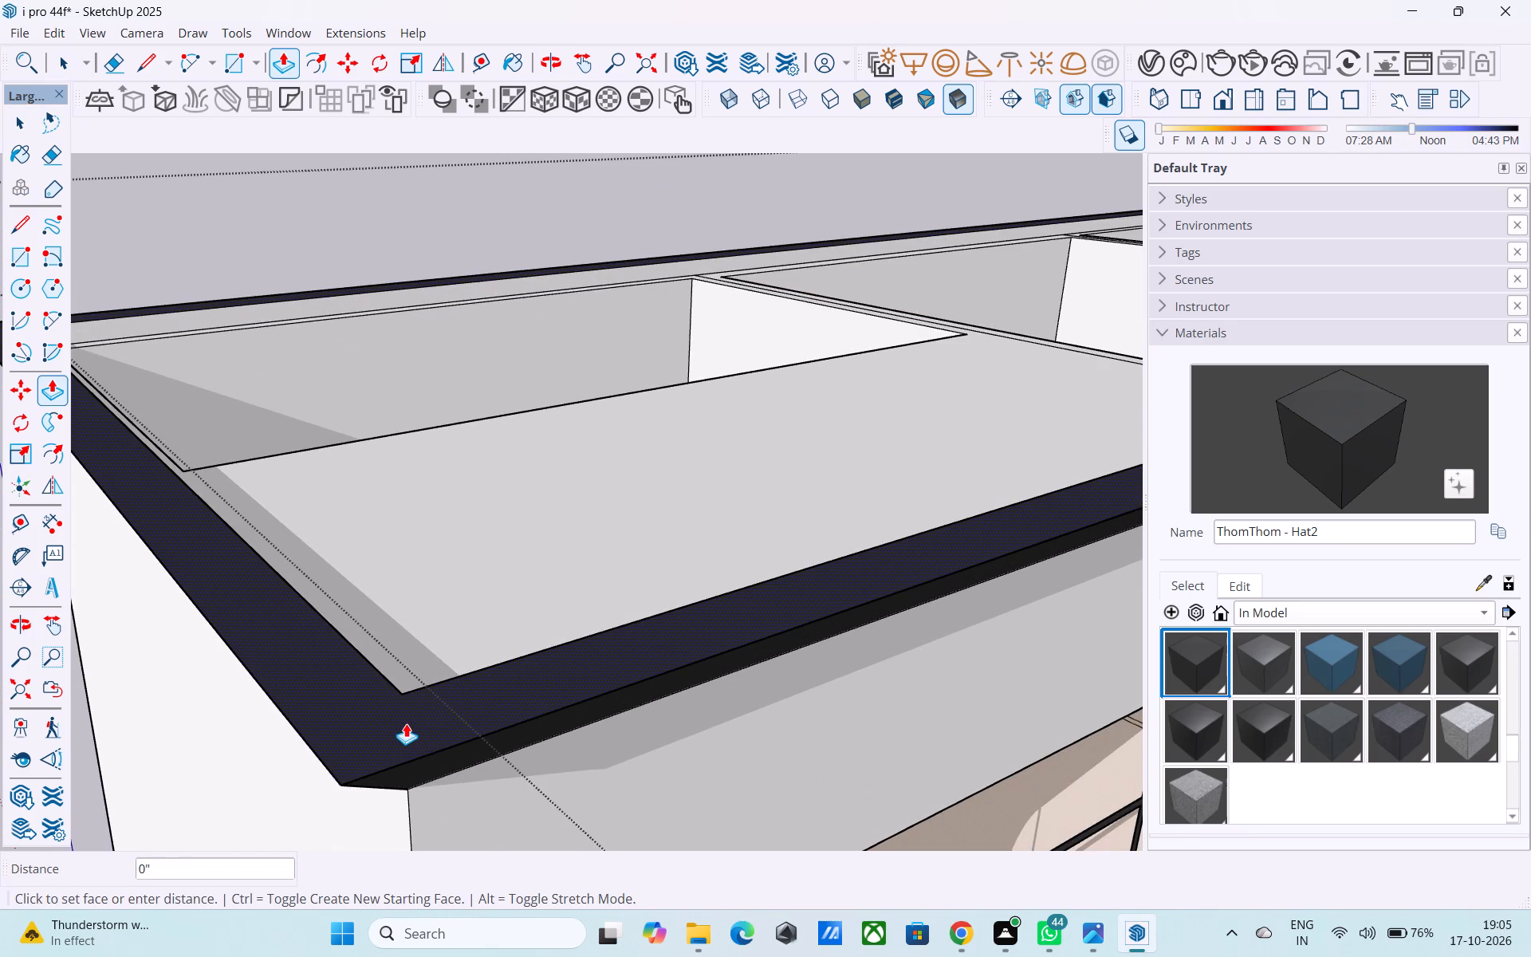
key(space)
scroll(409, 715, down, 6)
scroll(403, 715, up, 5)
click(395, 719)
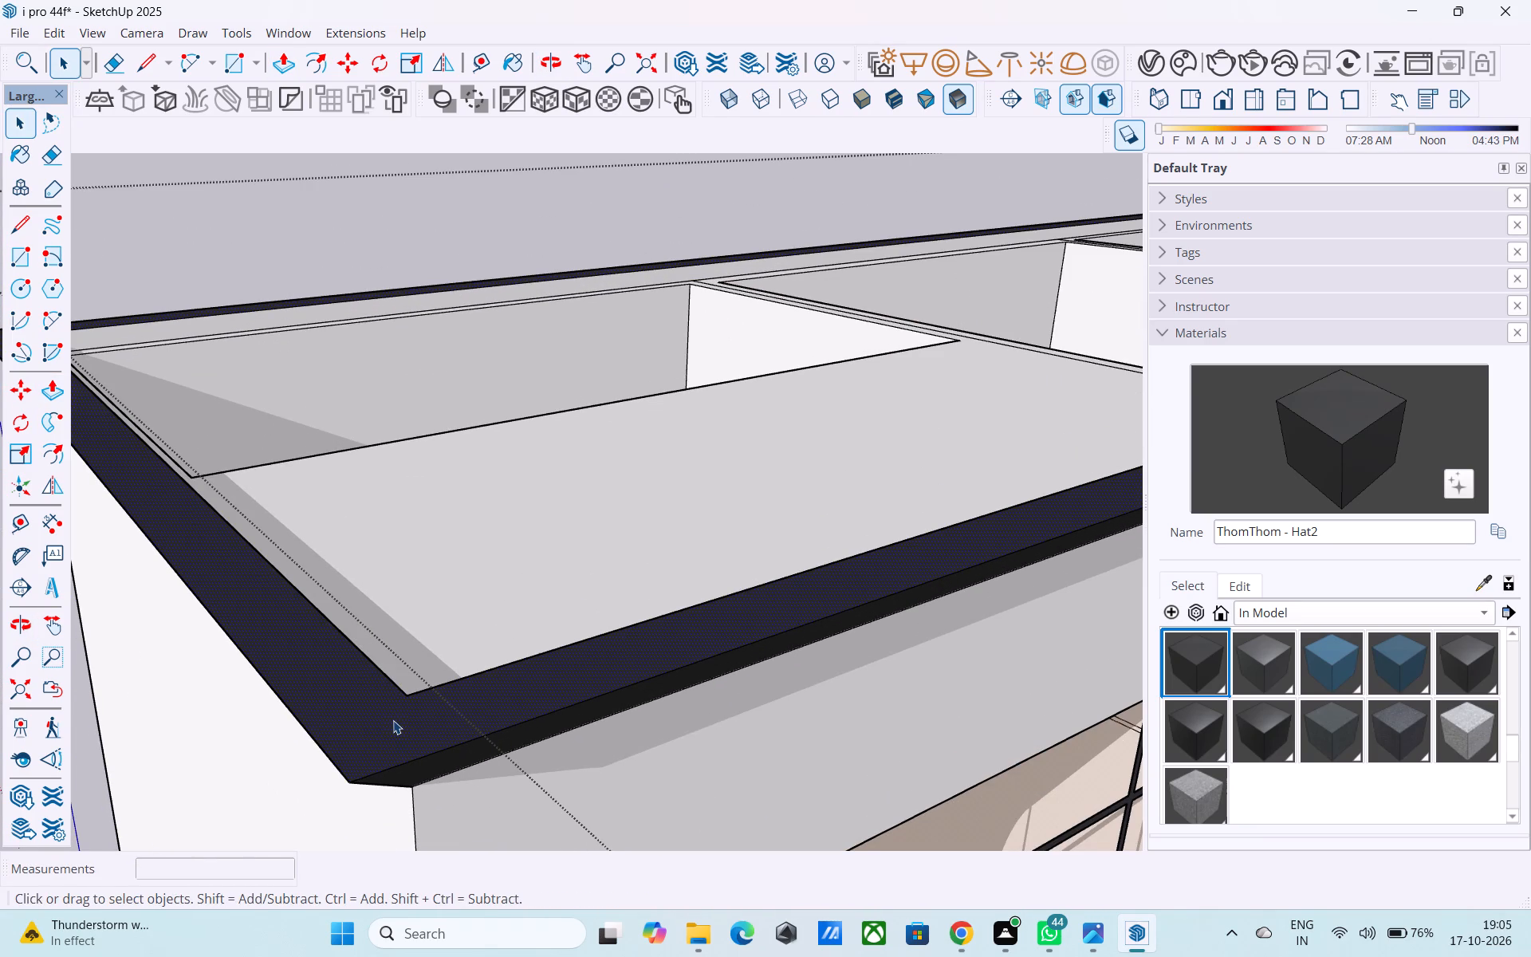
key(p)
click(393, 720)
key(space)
Save the house model with its completed upper cornice.
scroll(404, 681, down, 17)
middle_drag(508, 754, 978, 564)
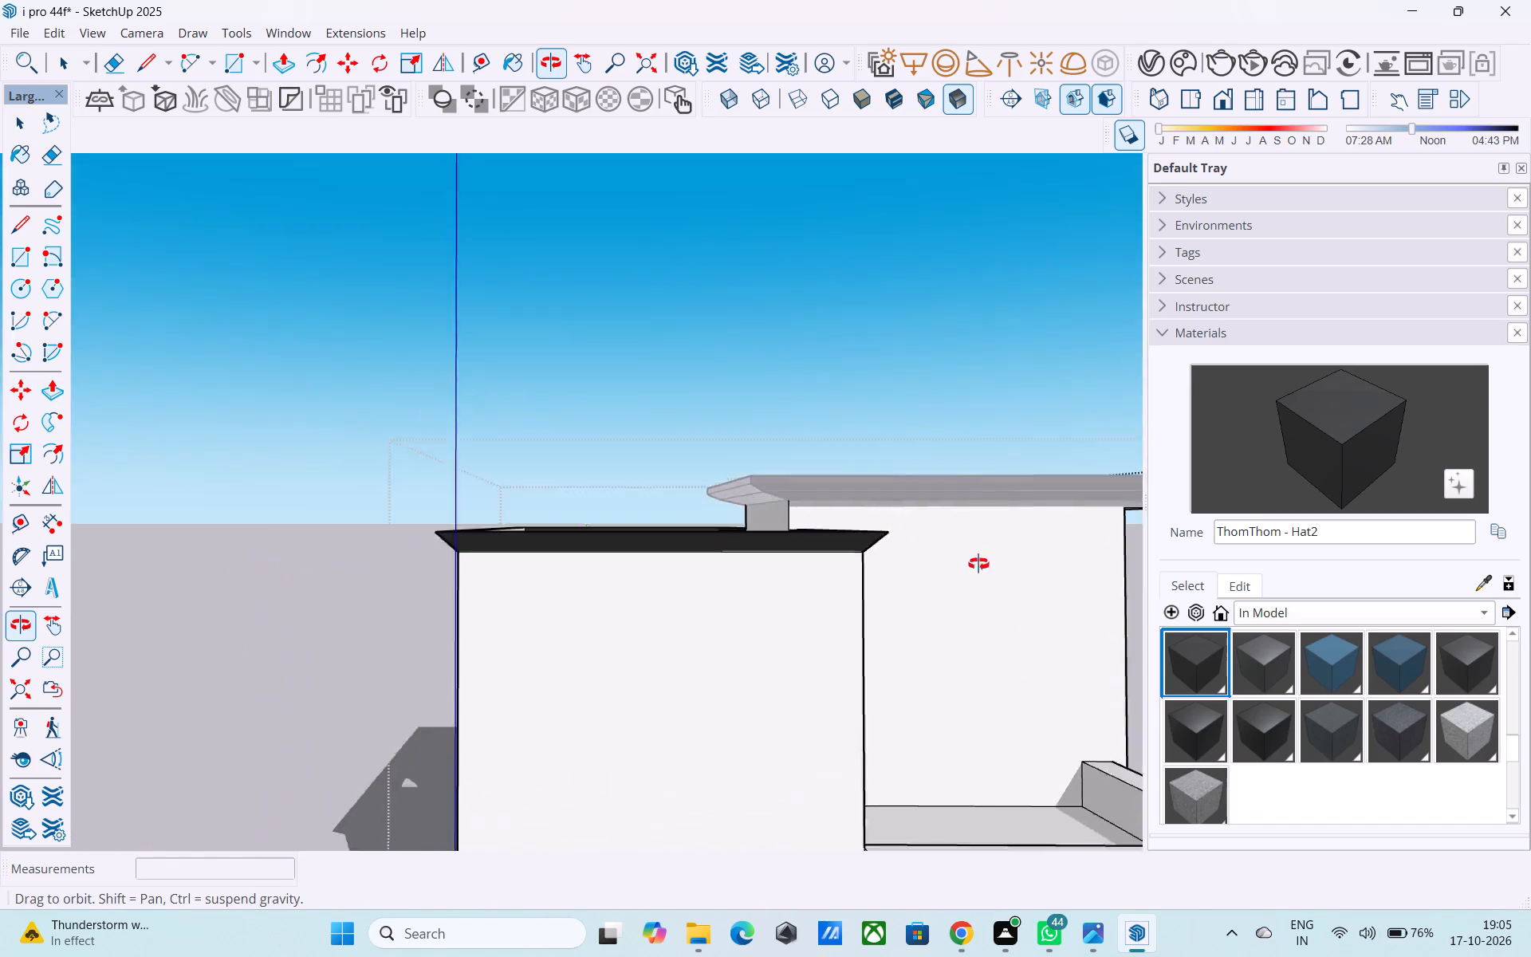
middle_drag(978, 564, 435, 542)
scroll(434, 546, down, 9)
middle_drag(543, 592, 393, 608)
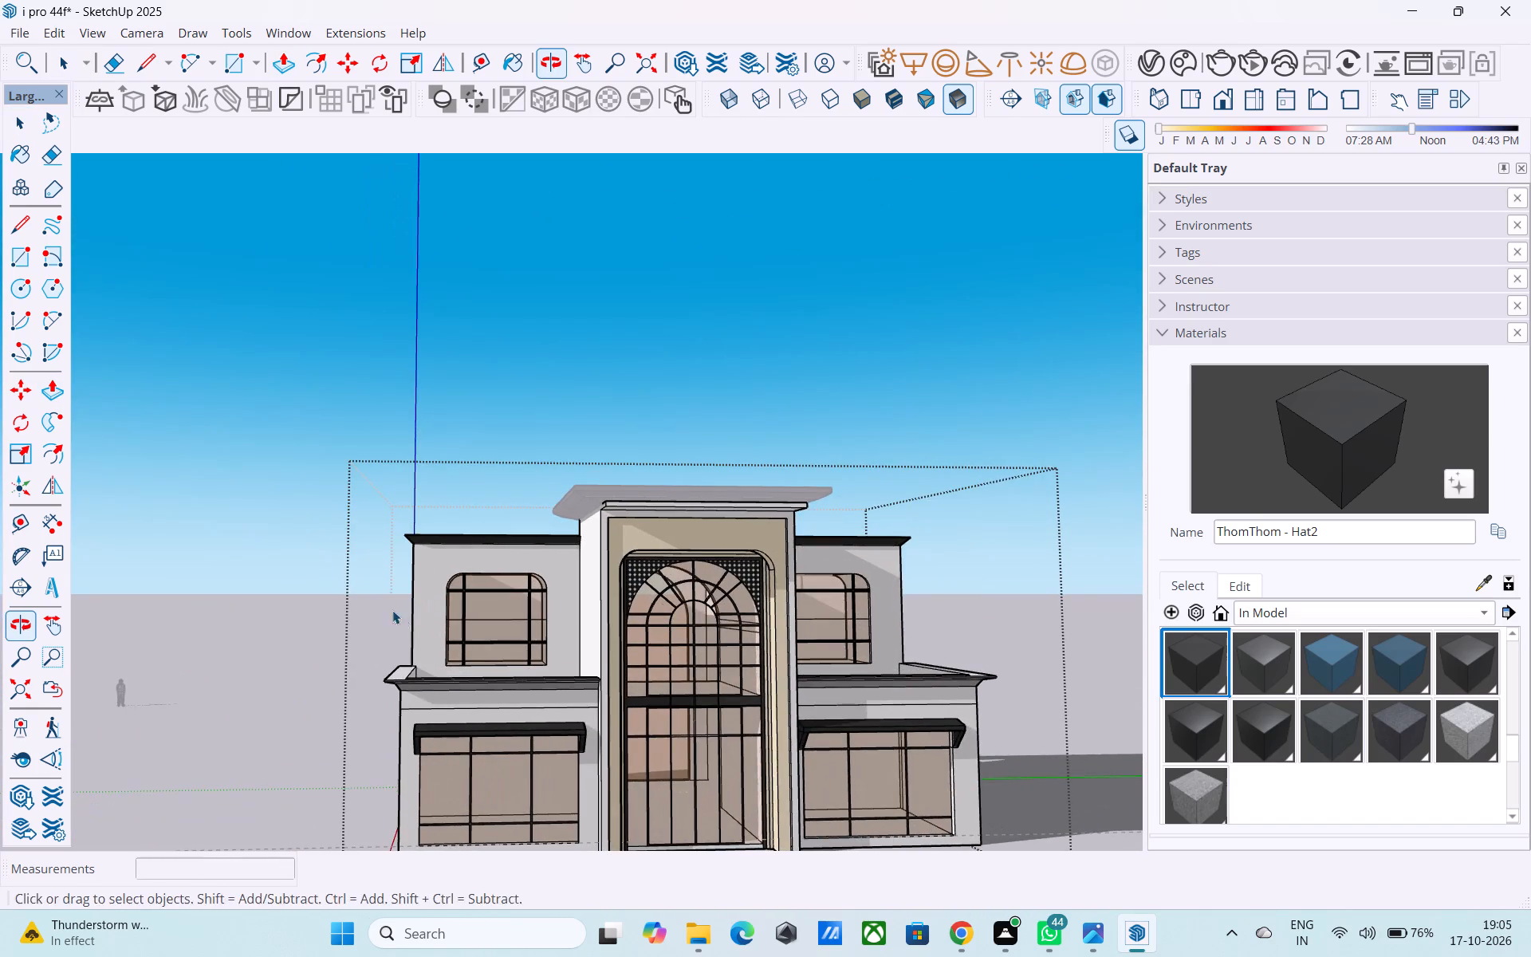
middle_drag(500, 644, 450, 657)
key(ctrl+s)
click(678, 604)
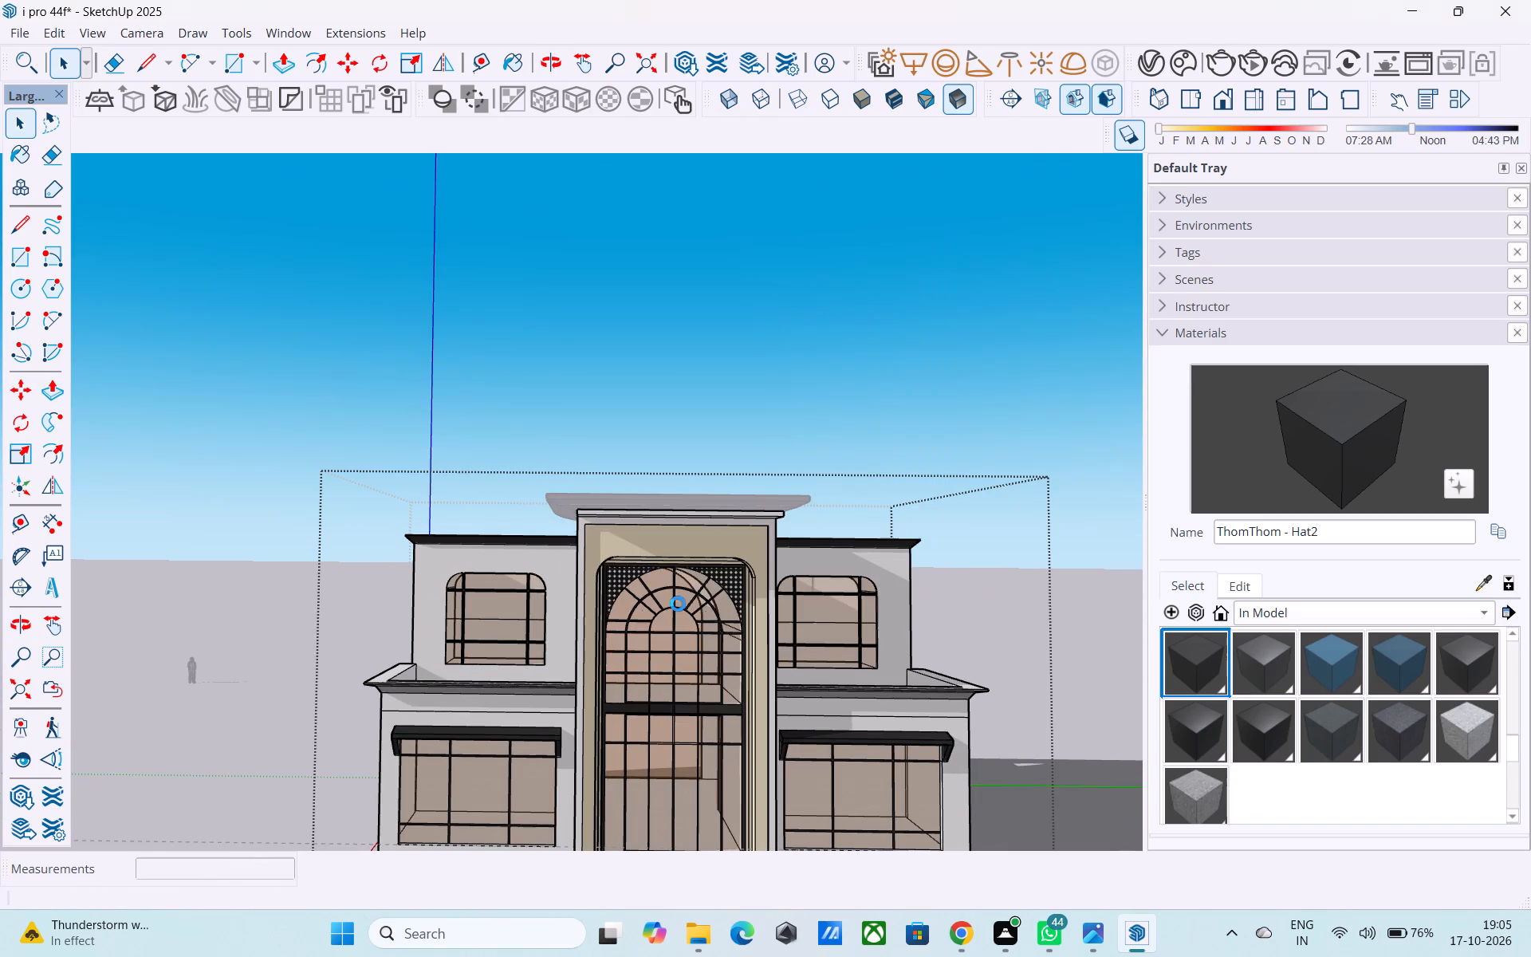
Draw a 20' by 60' rectangle across the open upper roof between opposite inner top corners of the black cornice.
scroll(678, 605, down, 4)
shift+middle_drag(671, 617, 576, 512)
middle_drag(624, 657, 651, 705)
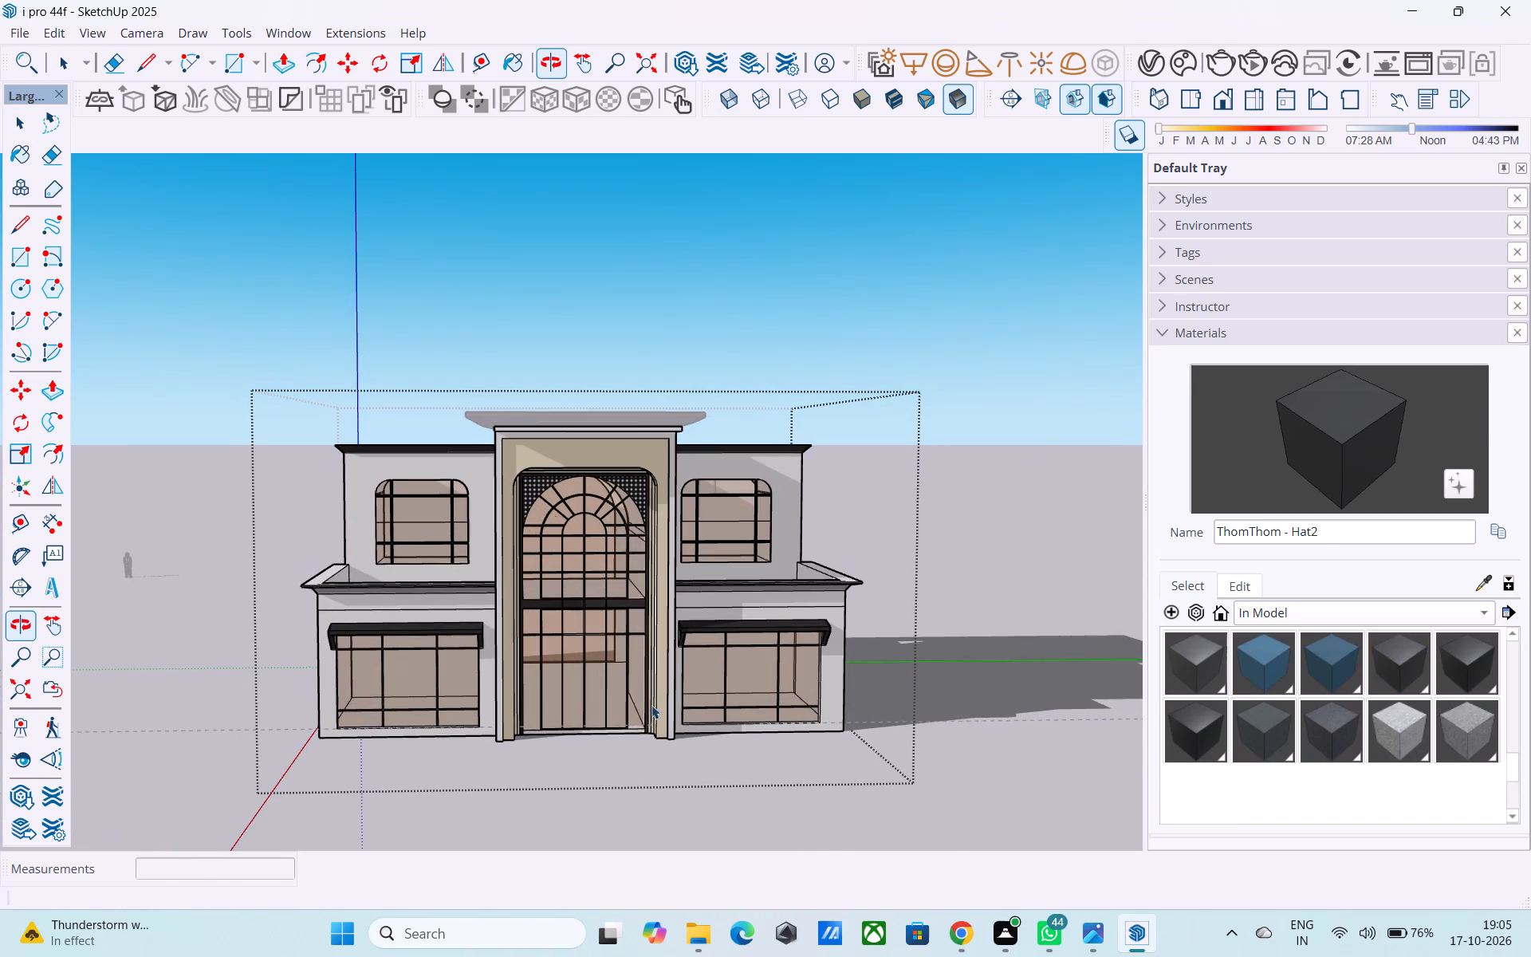
shift+middle_drag(546, 601, 935, 869)
shift+middle_drag(588, 636, 947, 742)
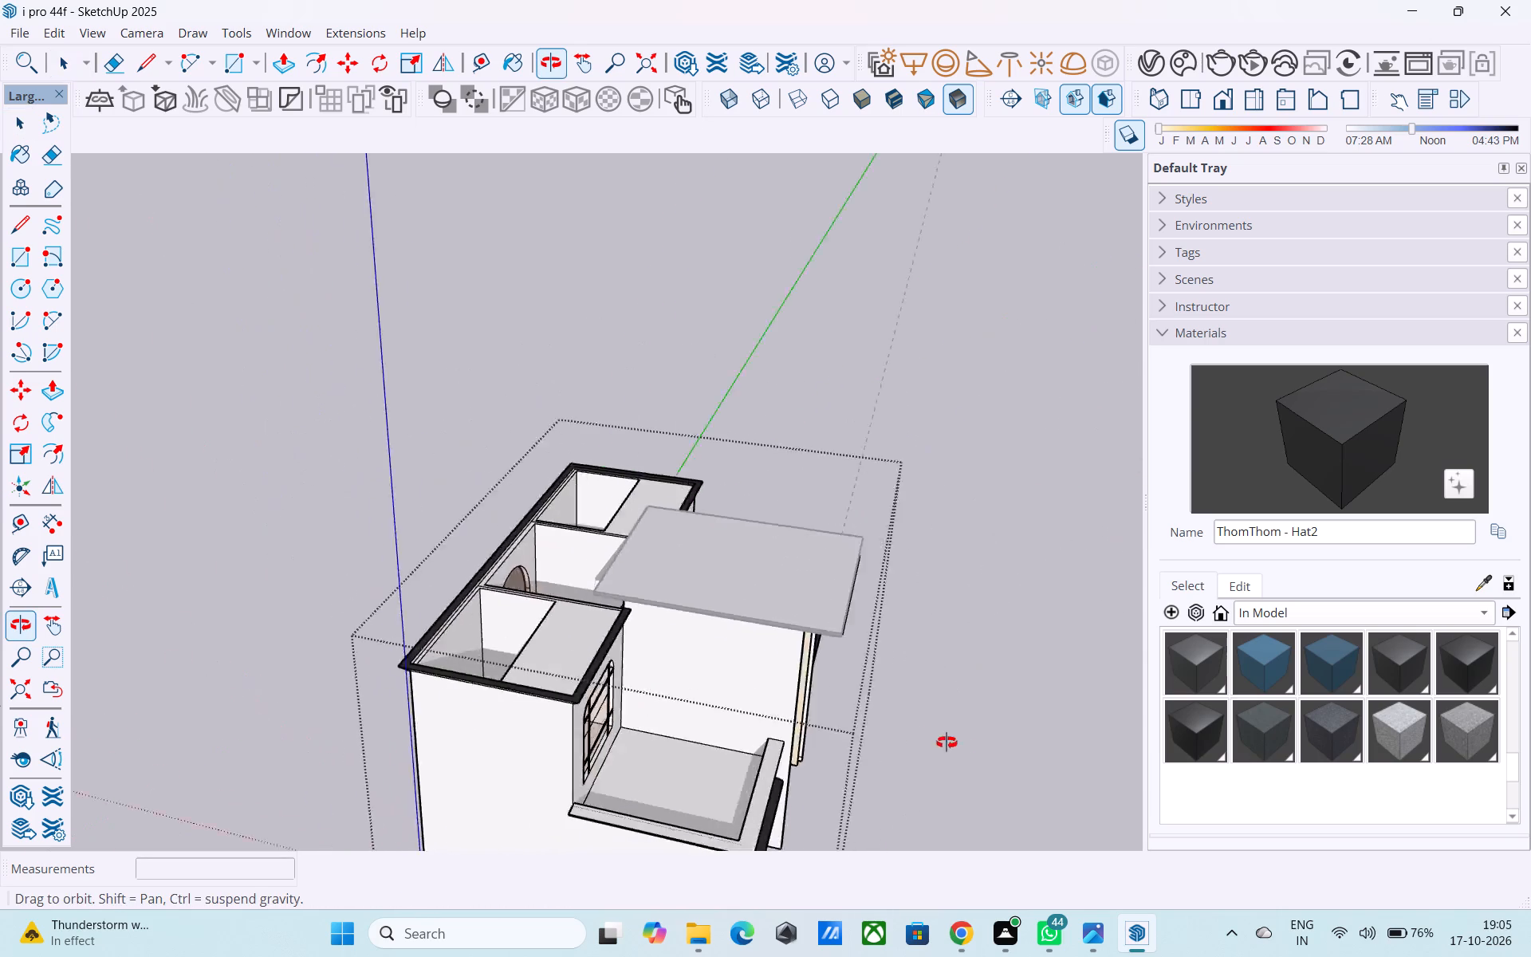
shift+middle_drag(947, 742, 963, 748)
scroll(618, 525, up, 8)
scroll(498, 453, up, 12)
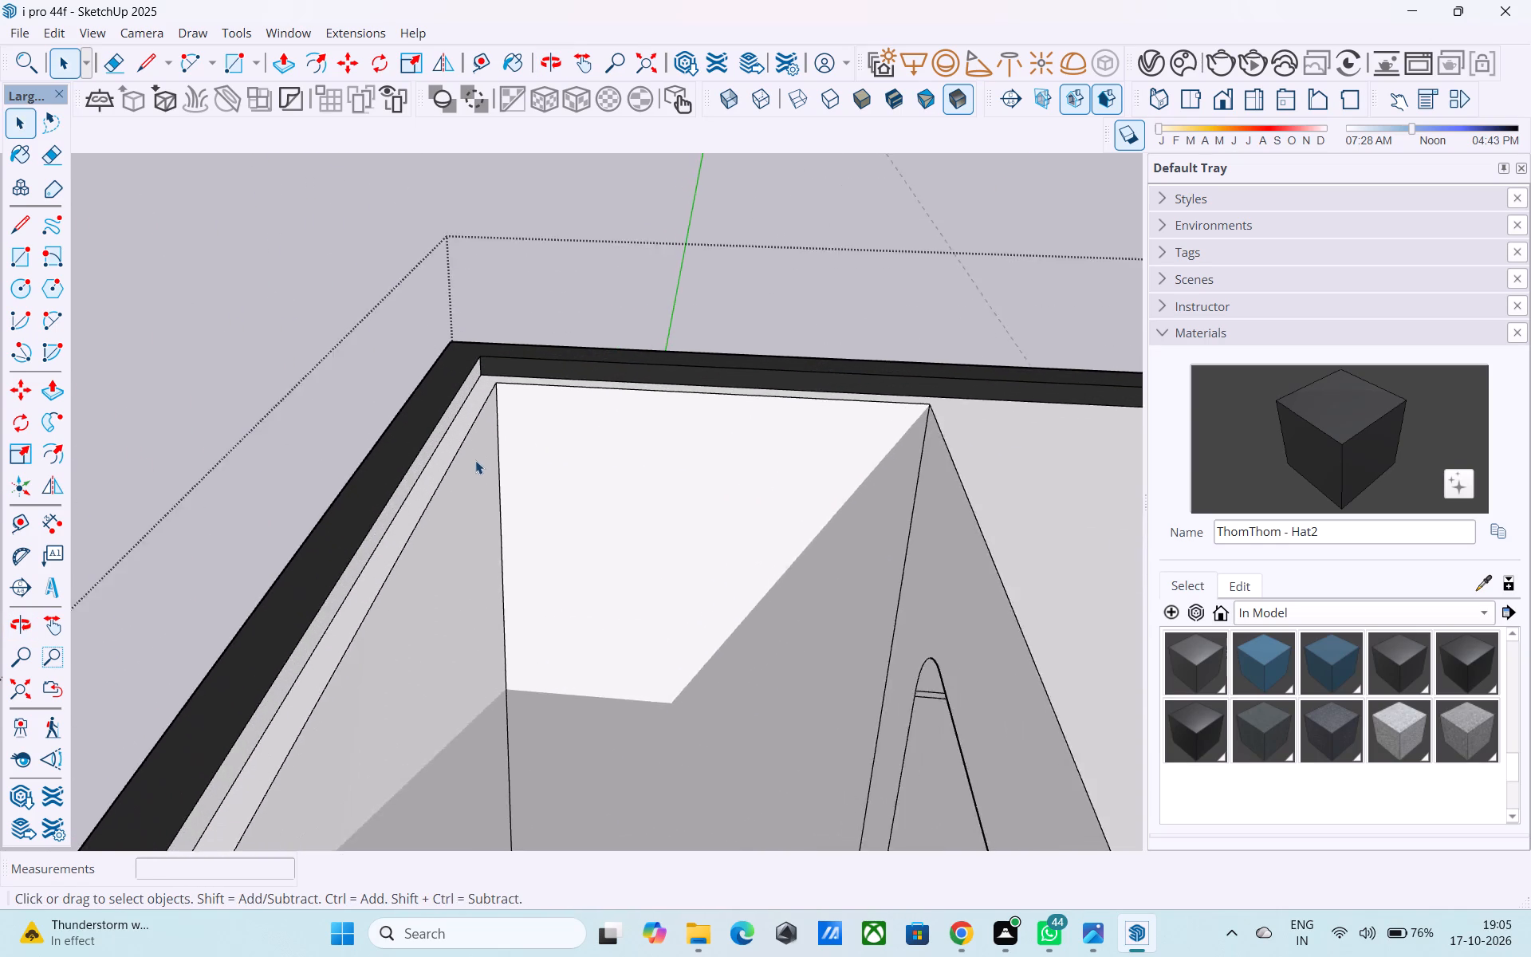
scroll(475, 460, up, 3)
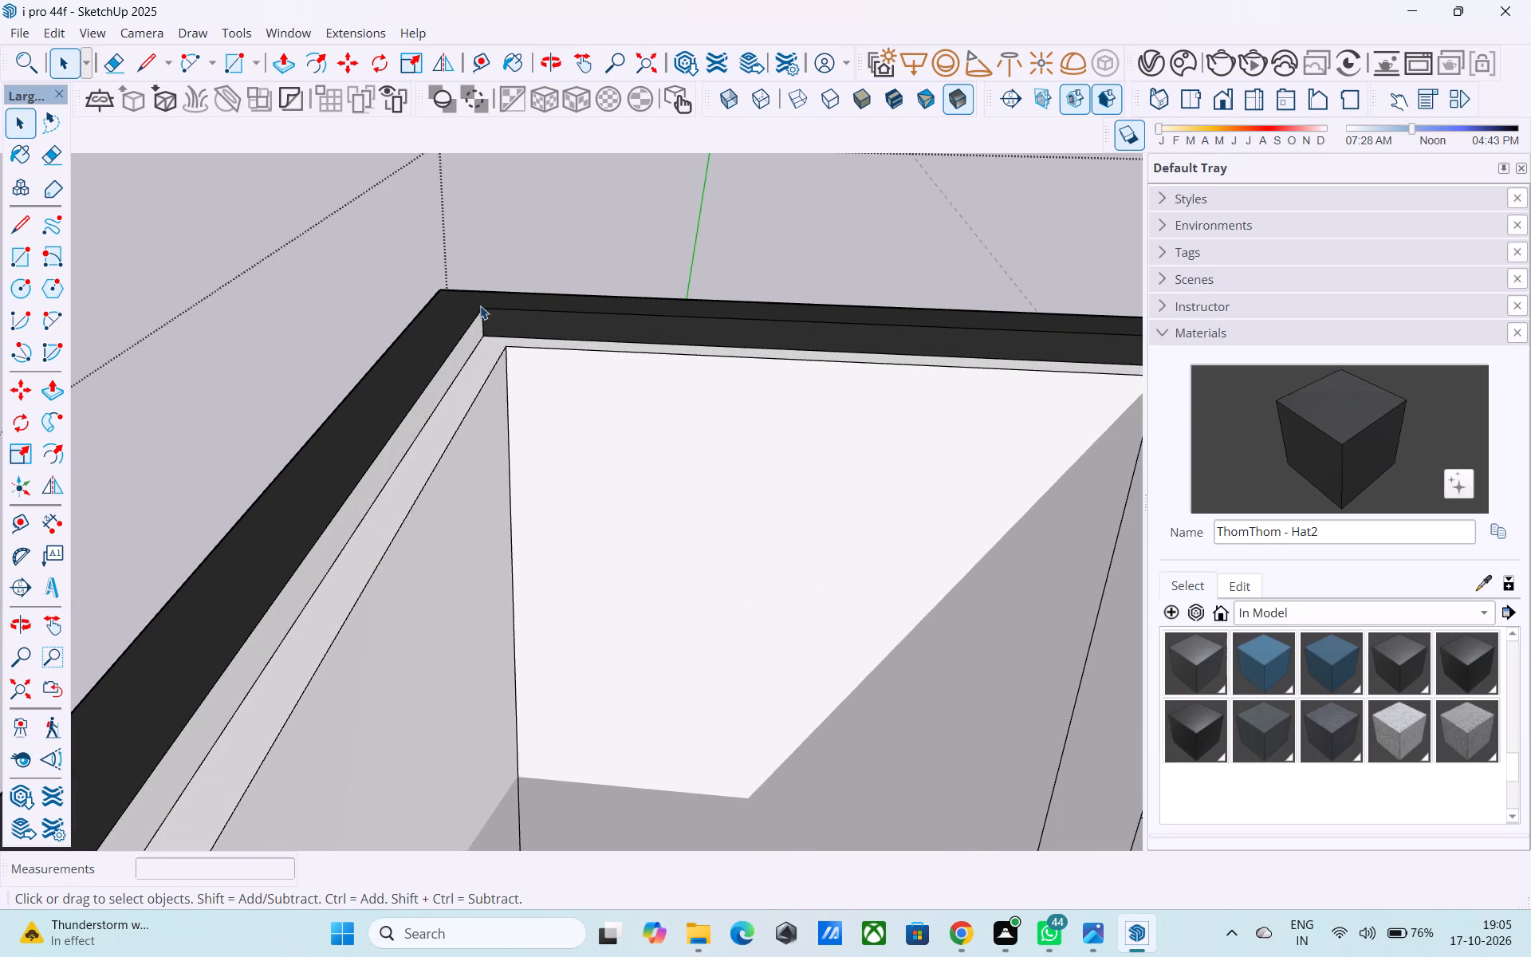
key(r)
click(480, 305)
scroll(482, 310, down, 14)
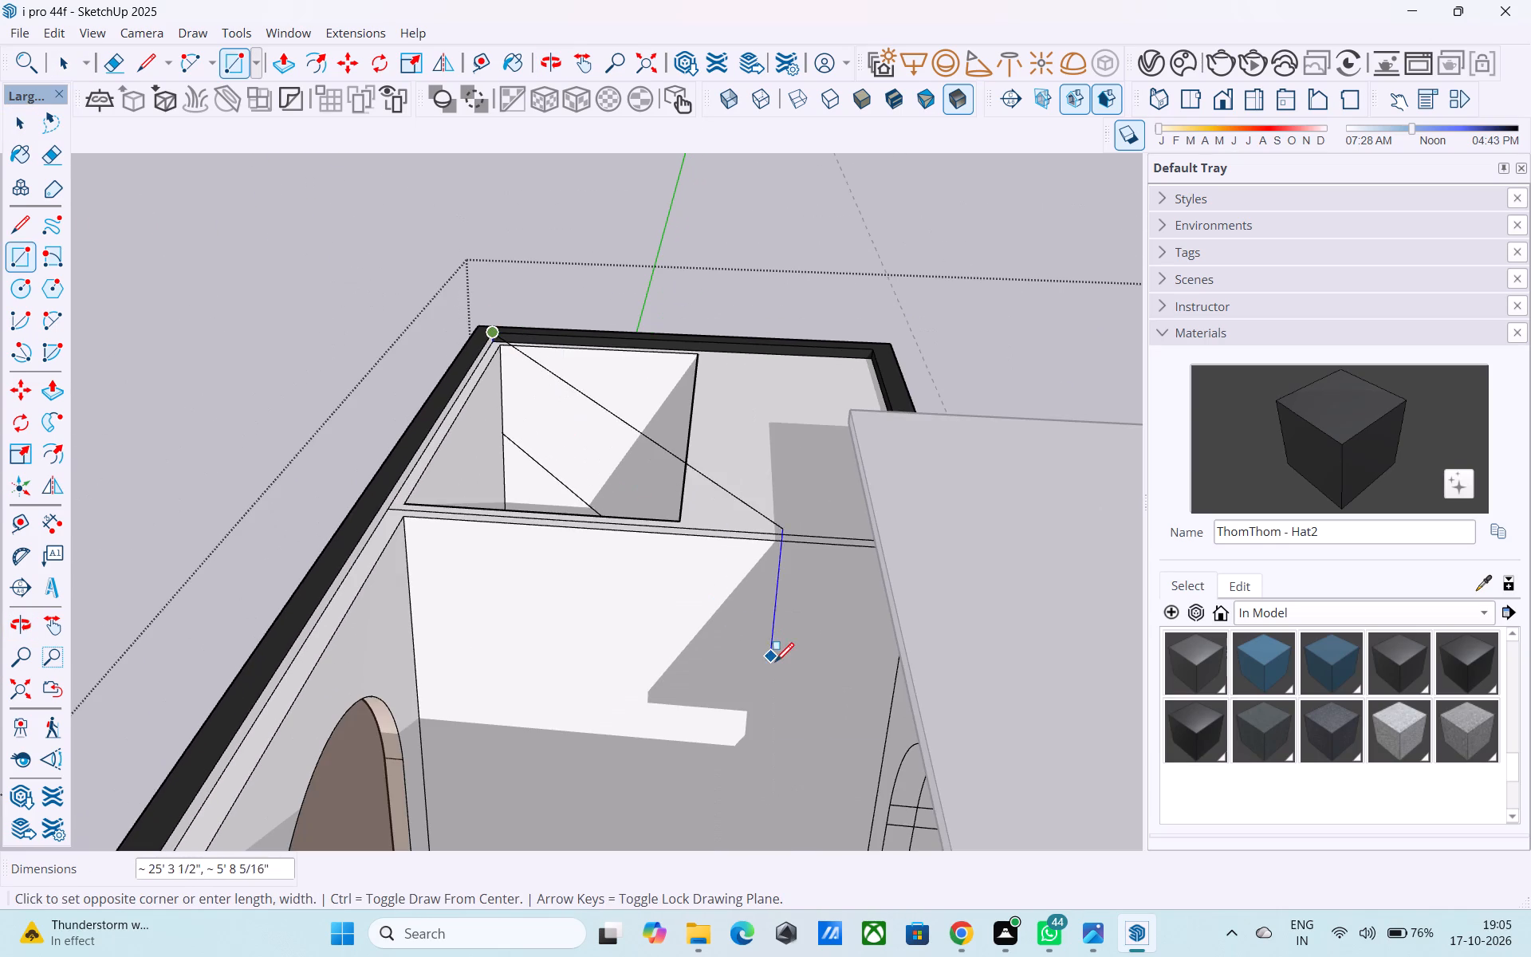
middle_drag(787, 690, 777, 293)
scroll(771, 289, down, 7)
middle_drag(778, 333, 923, 415)
scroll(922, 414, up, 7)
middle_drag(880, 387, 1150, 467)
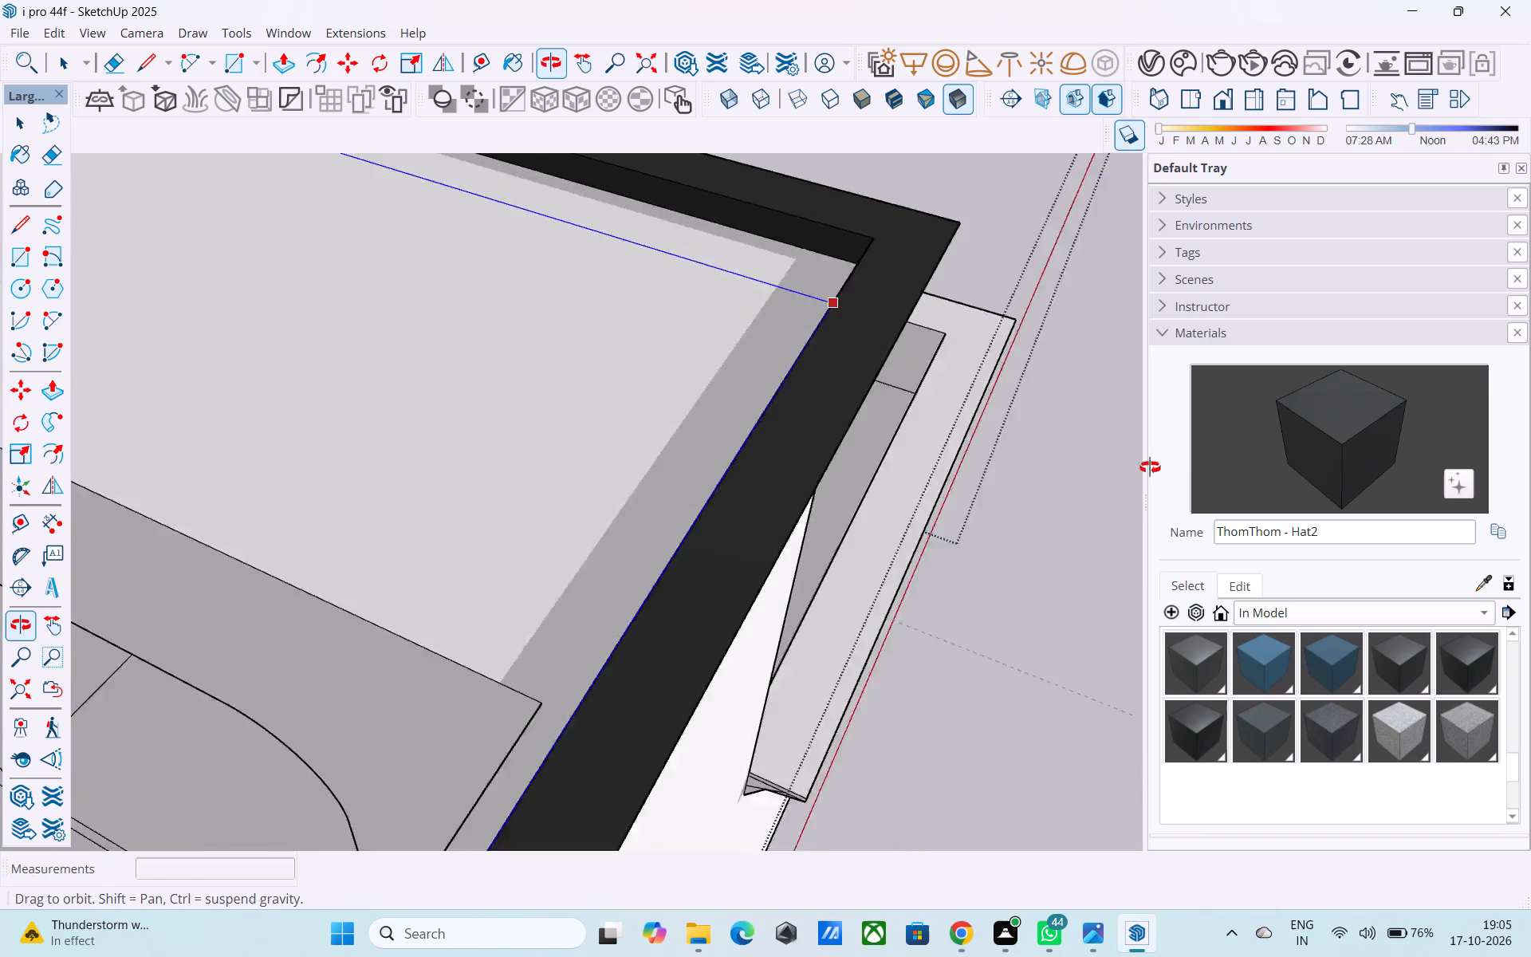
middle_drag(1150, 467, 1236, 471)
scroll(713, 237, up, 1)
shift+middle_drag(757, 268, 925, 349)
scroll(925, 345, up, 3)
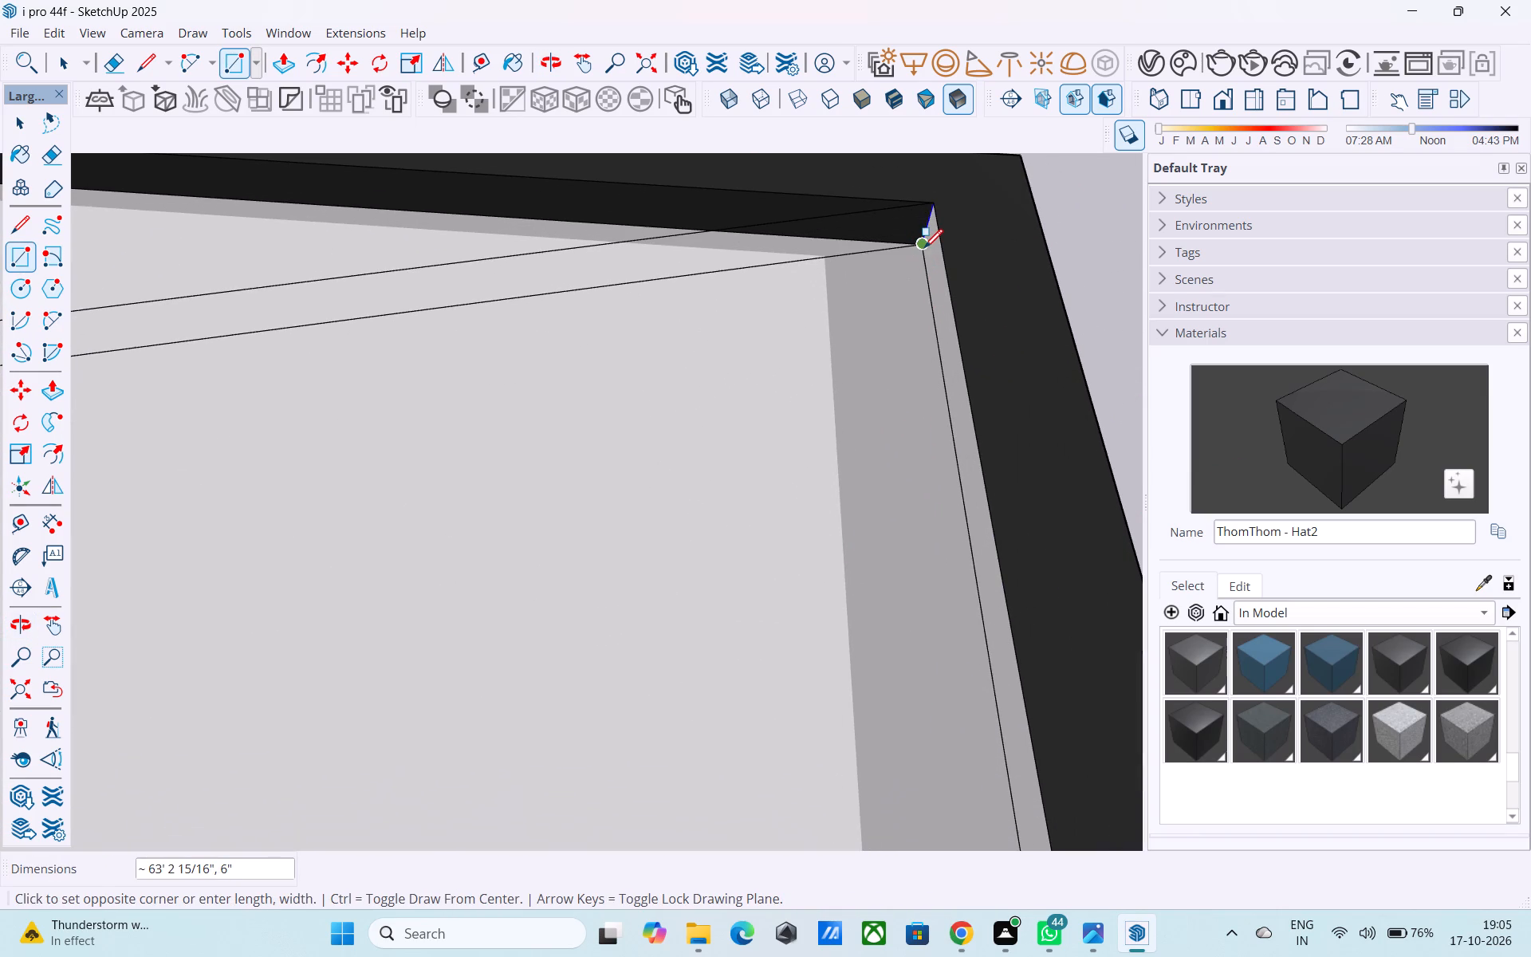
middle_drag(939, 263, 960, 298)
scroll(939, 265, down, 12)
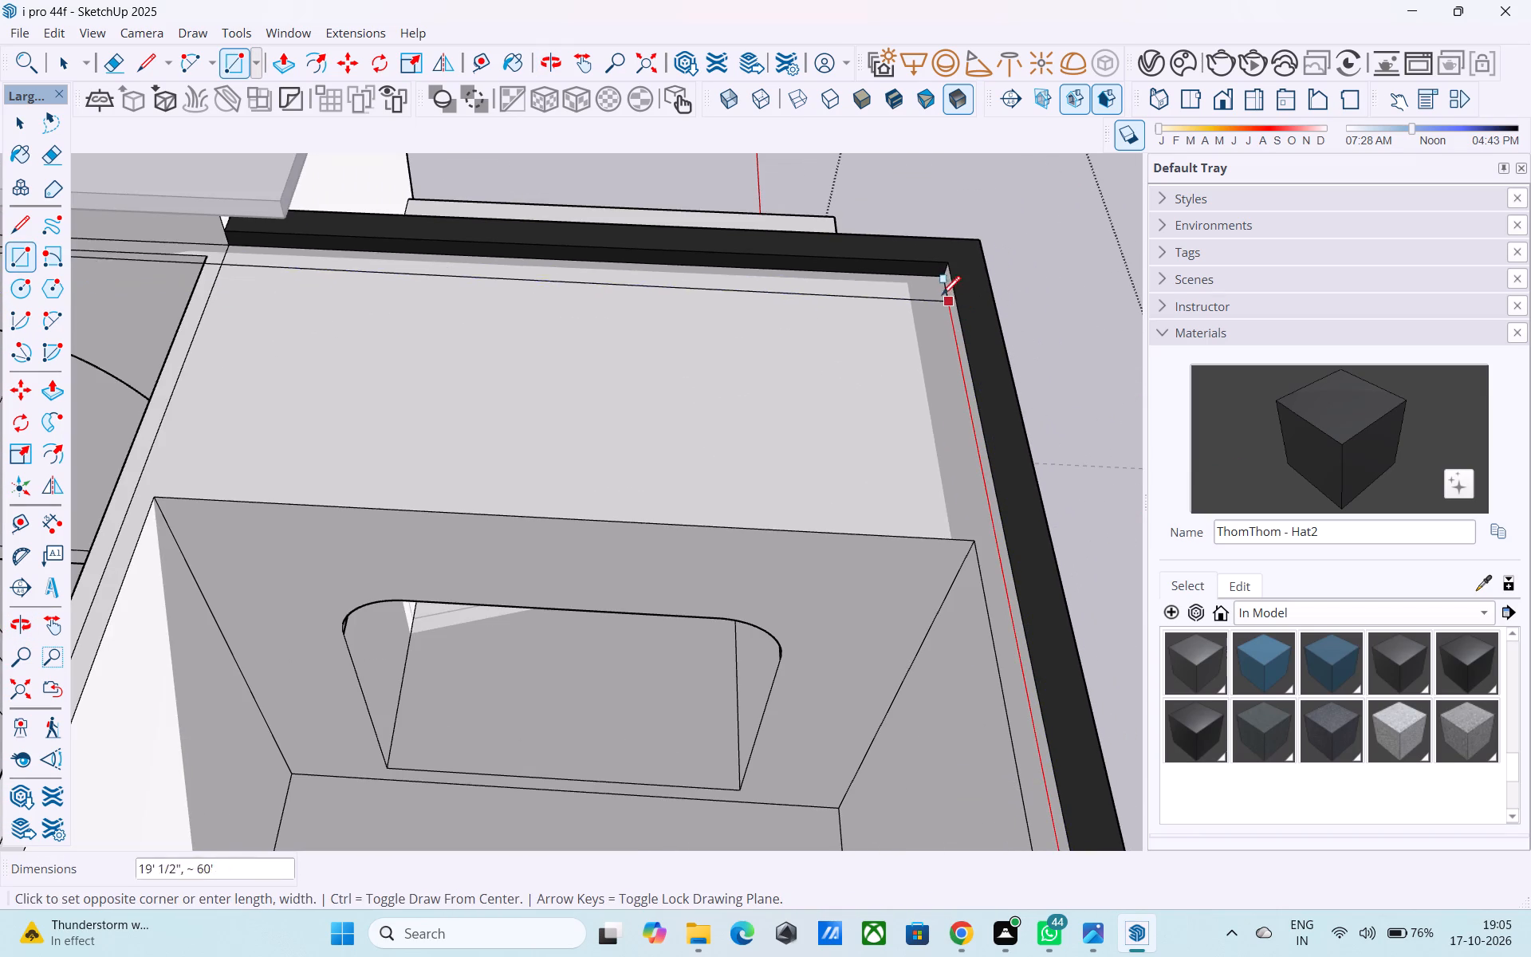
scroll(948, 266, up, 4)
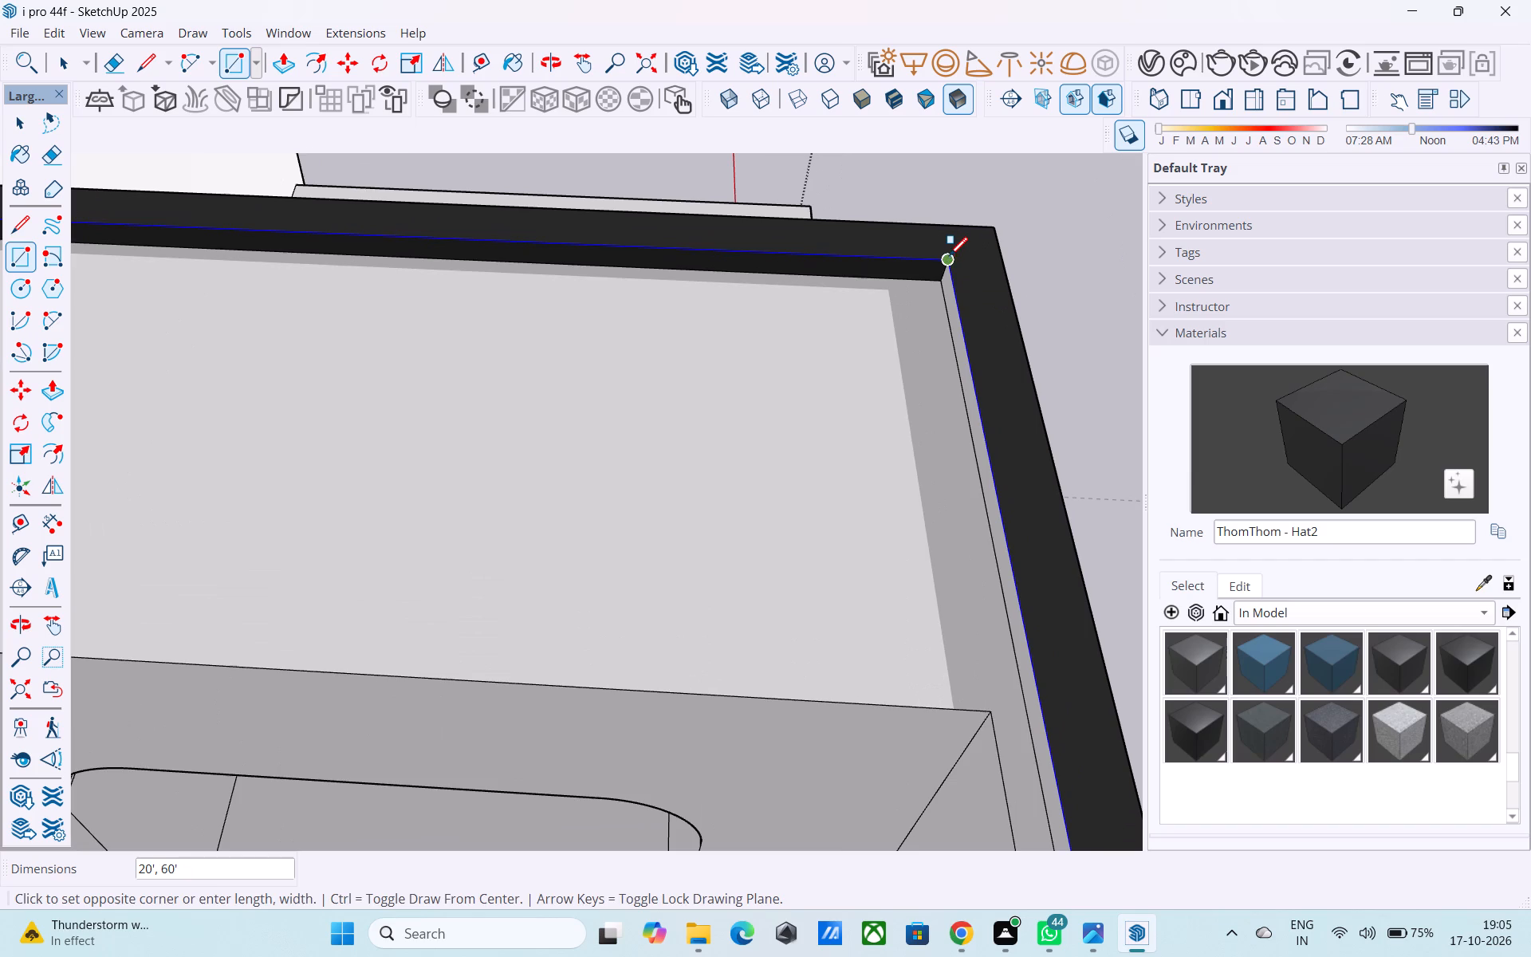
click(949, 258)
scroll(970, 280, down, 16)
key(space)
Offset the new roof face's outline inward by 6".
click(857, 349)
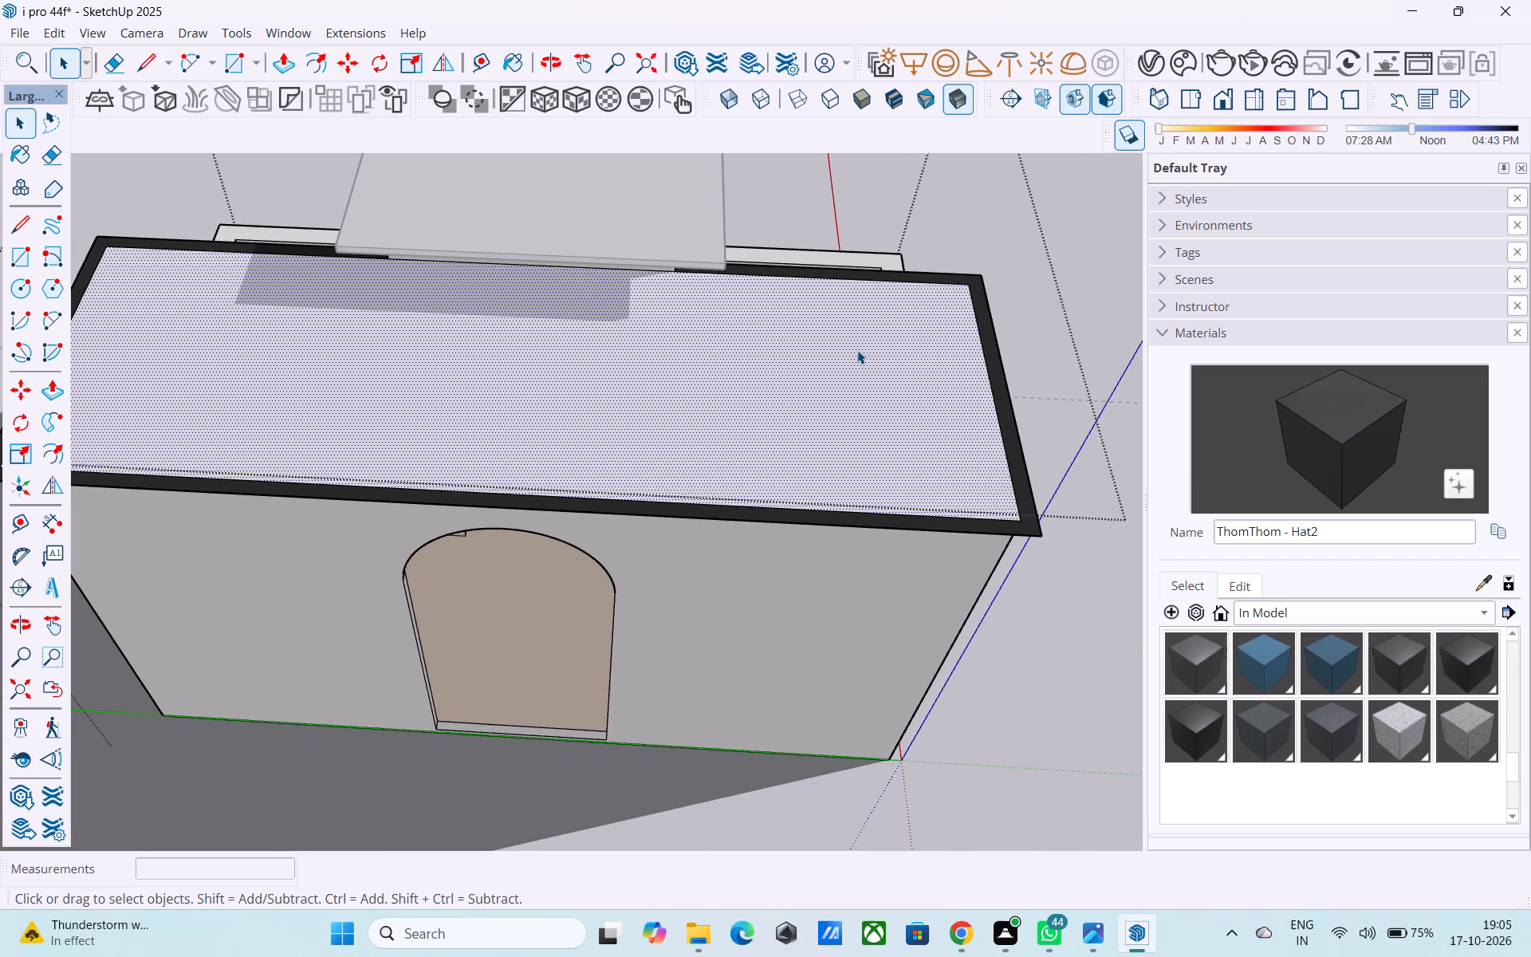
key(f)
click(857, 350)
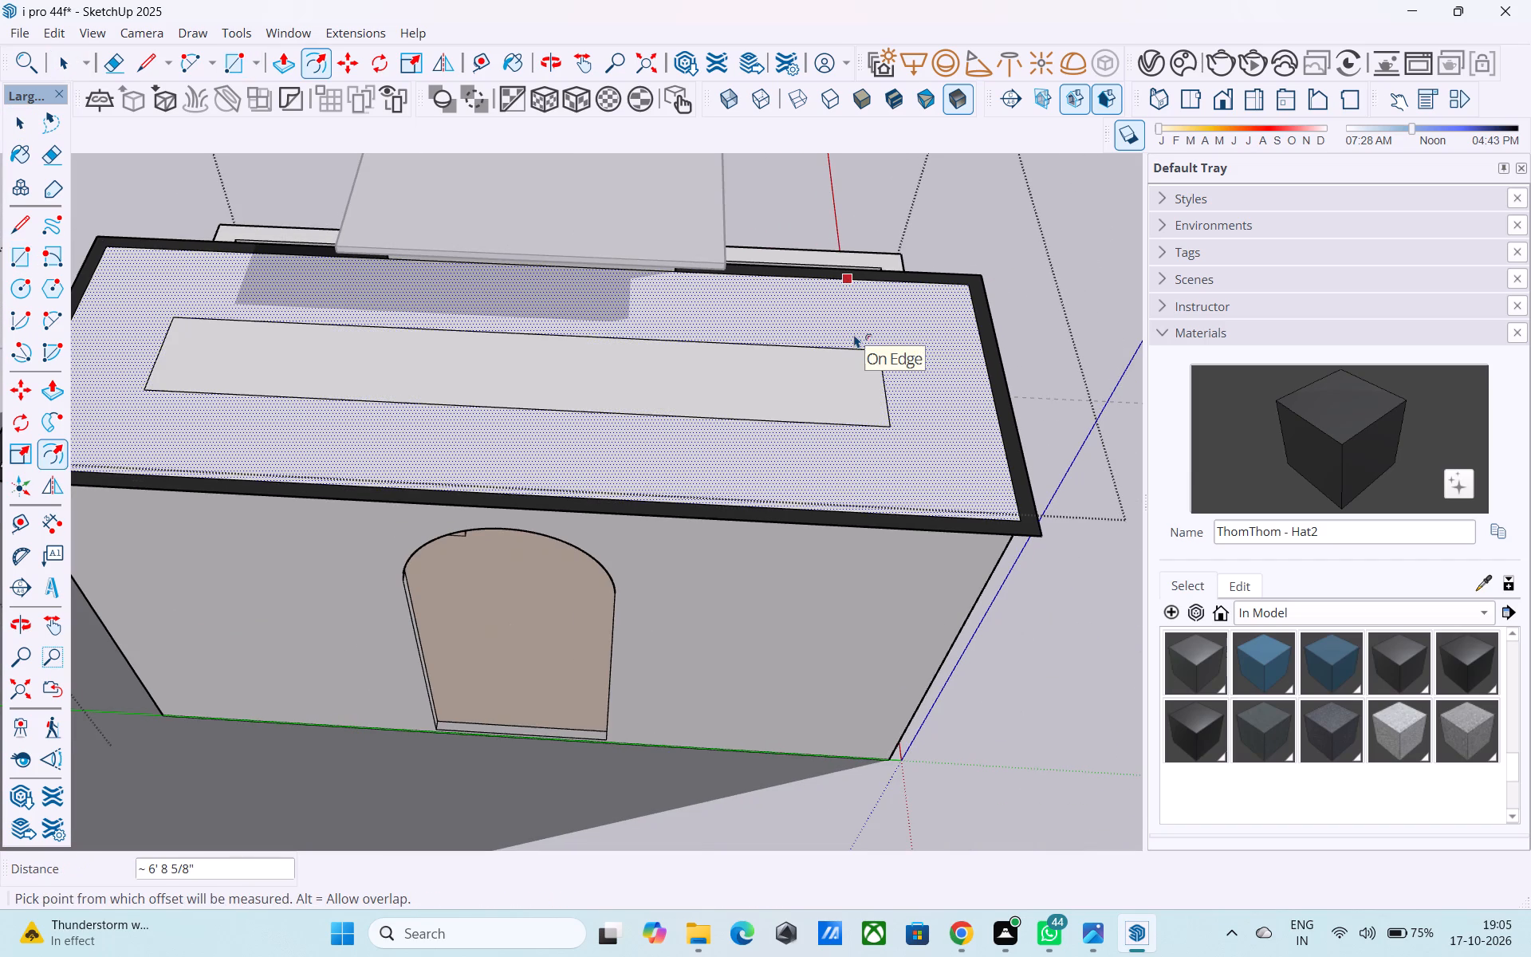
text(6")
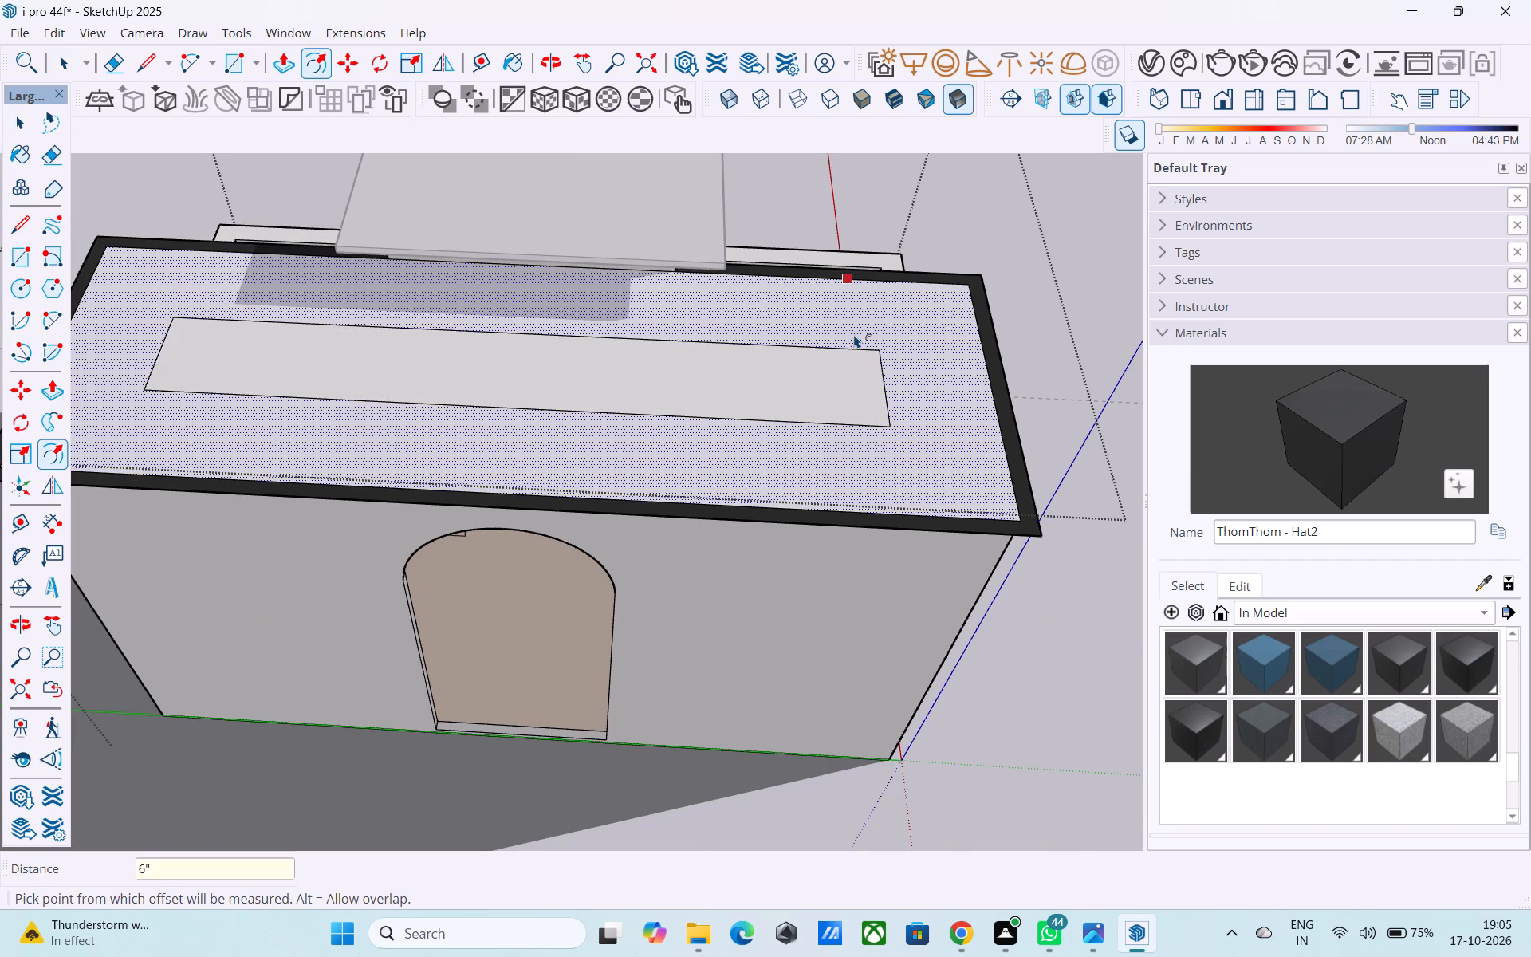
key(Return)
key(space)
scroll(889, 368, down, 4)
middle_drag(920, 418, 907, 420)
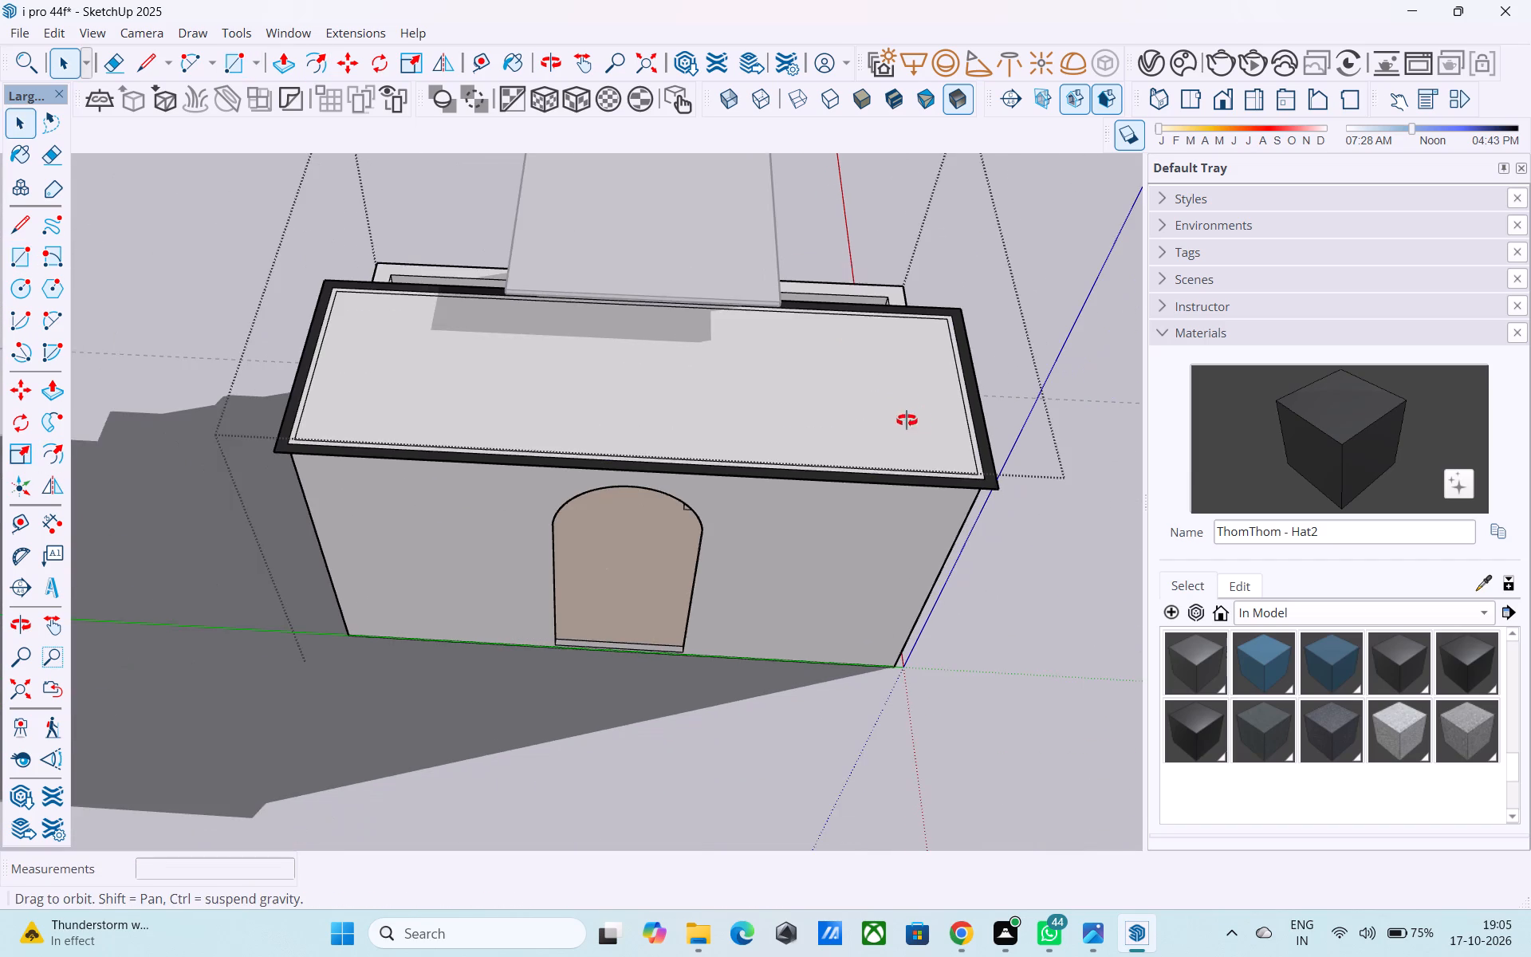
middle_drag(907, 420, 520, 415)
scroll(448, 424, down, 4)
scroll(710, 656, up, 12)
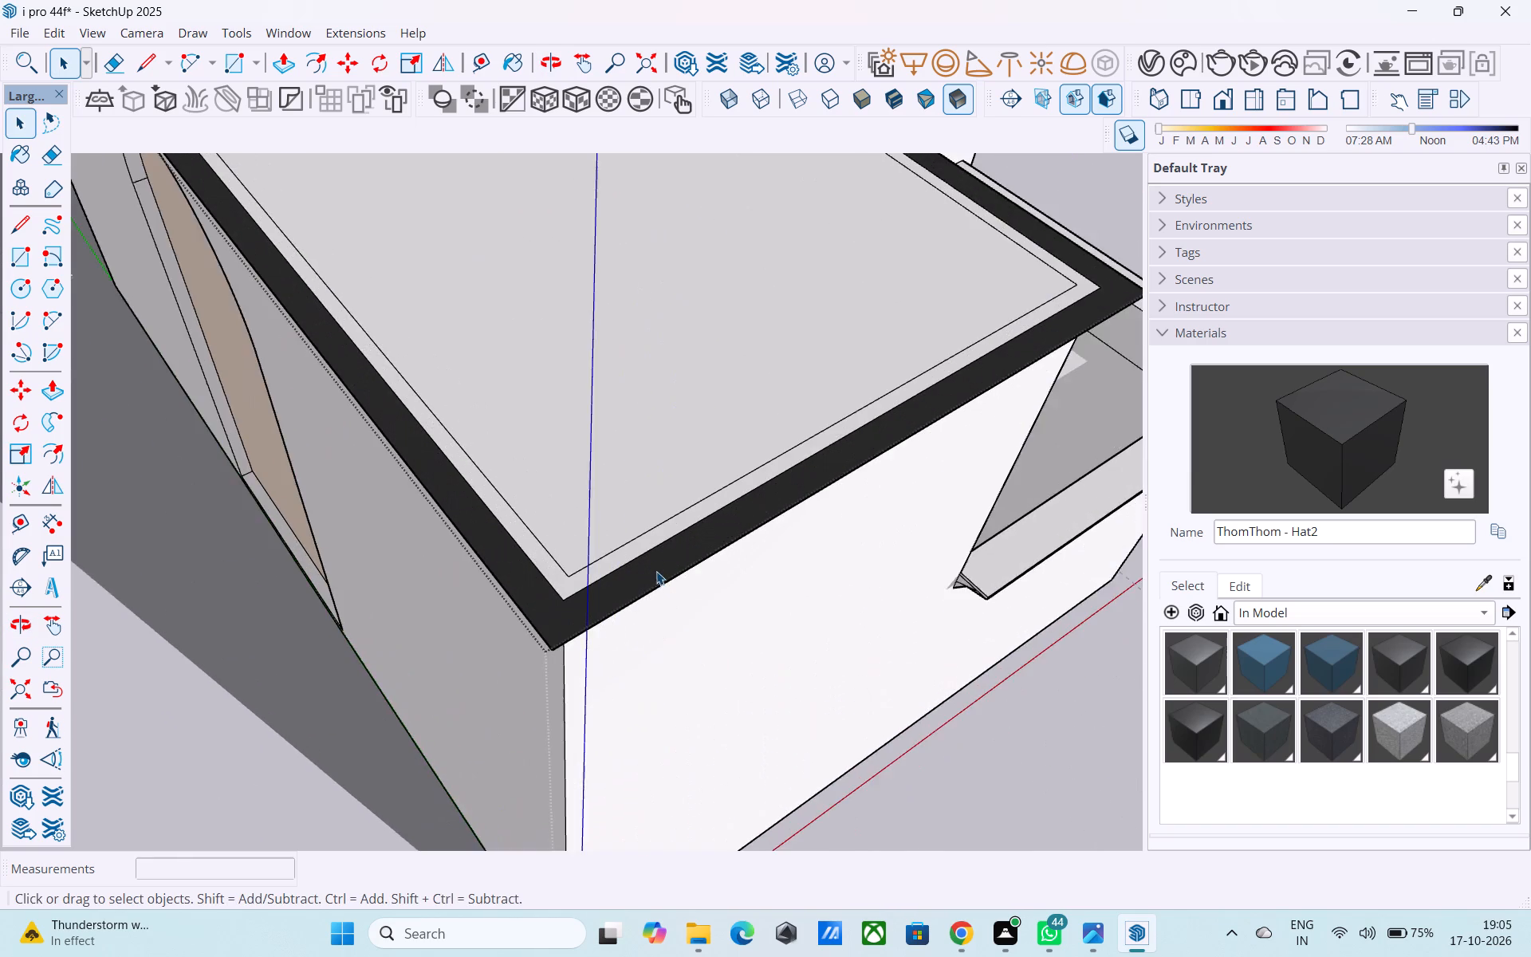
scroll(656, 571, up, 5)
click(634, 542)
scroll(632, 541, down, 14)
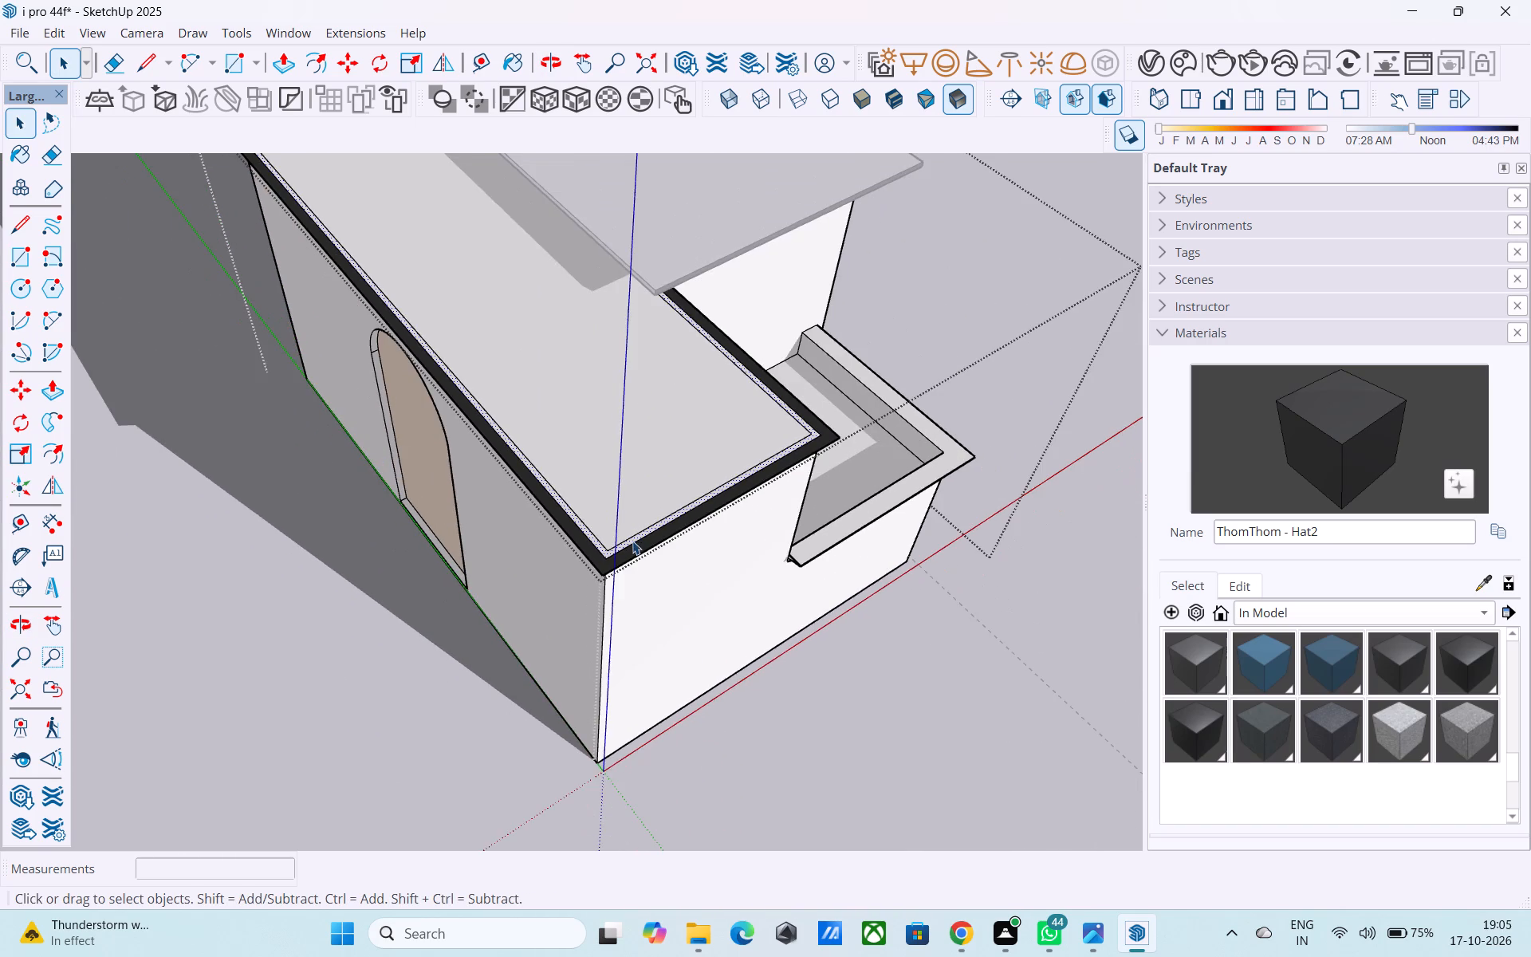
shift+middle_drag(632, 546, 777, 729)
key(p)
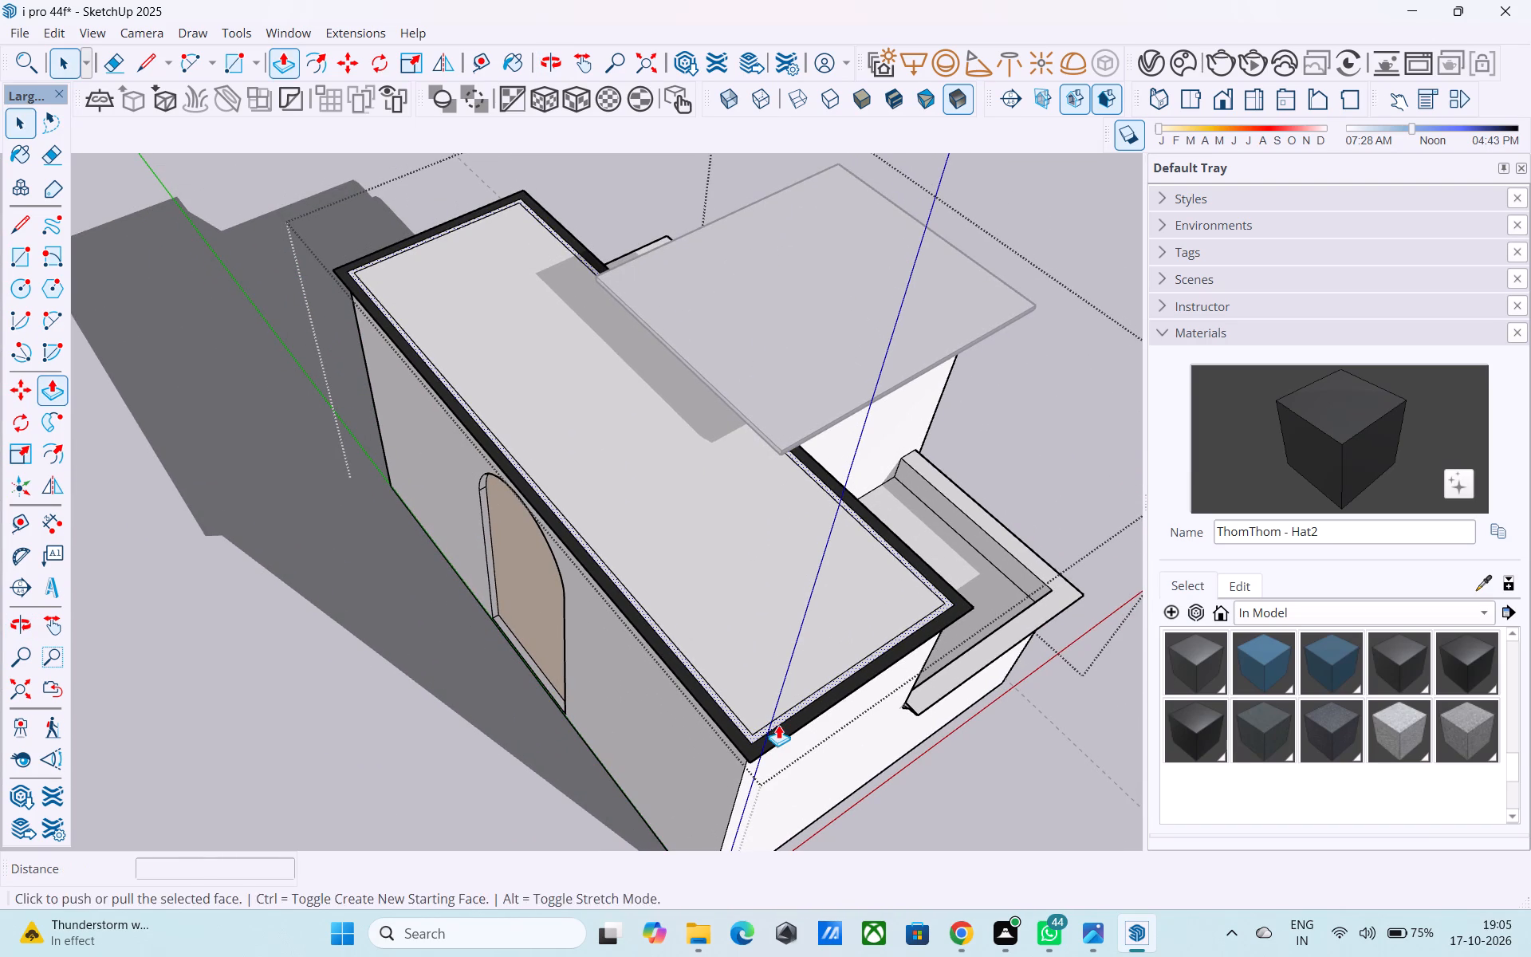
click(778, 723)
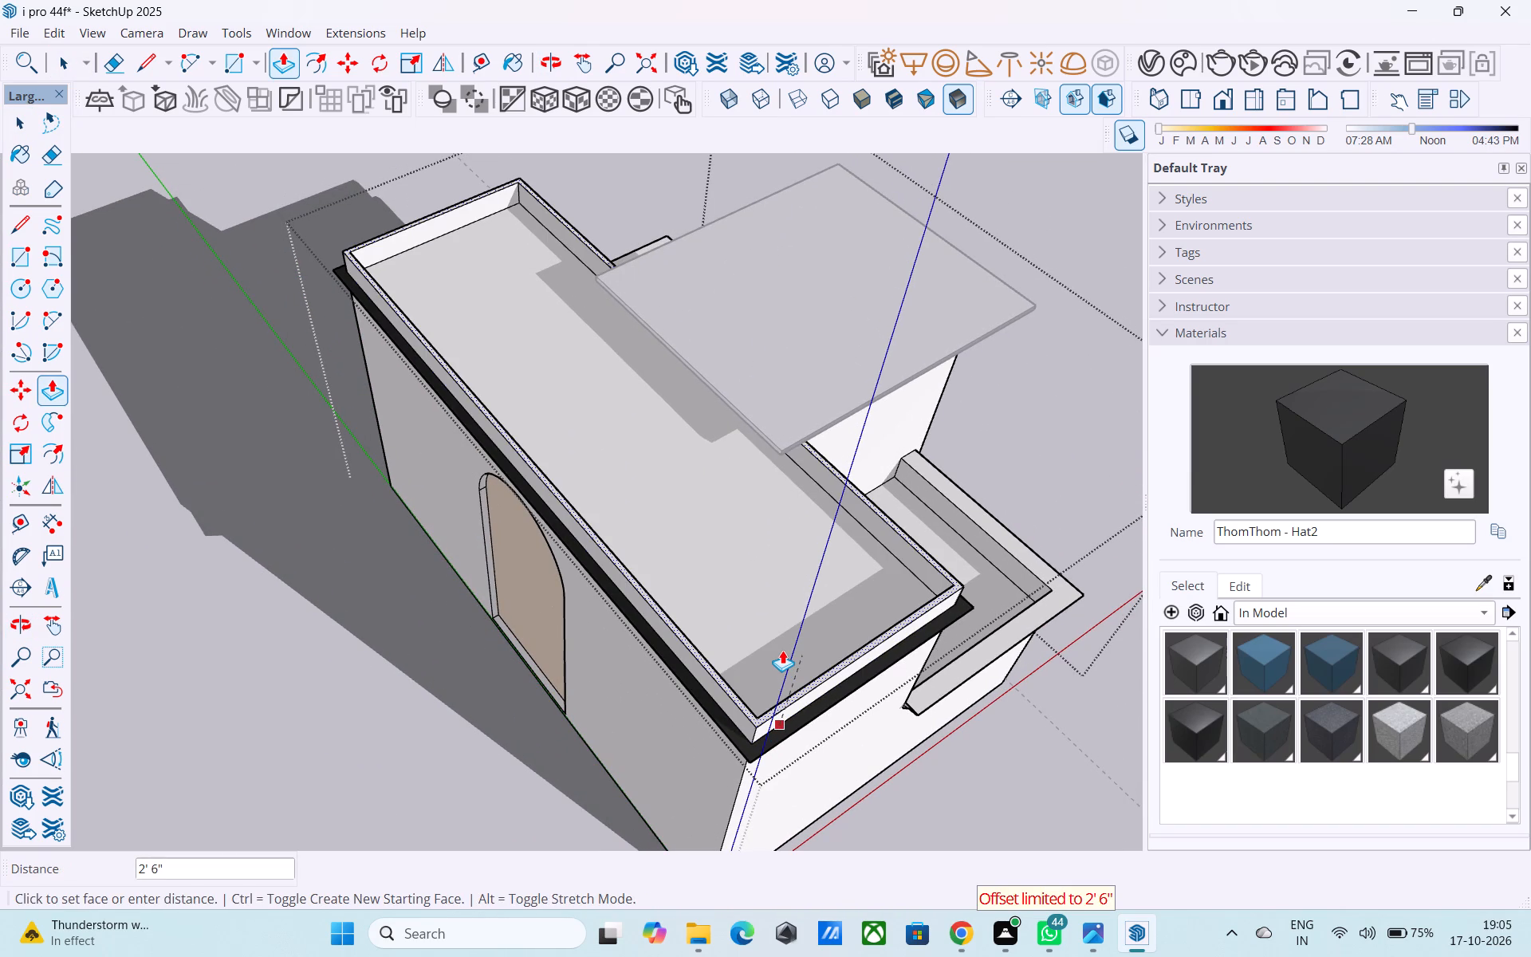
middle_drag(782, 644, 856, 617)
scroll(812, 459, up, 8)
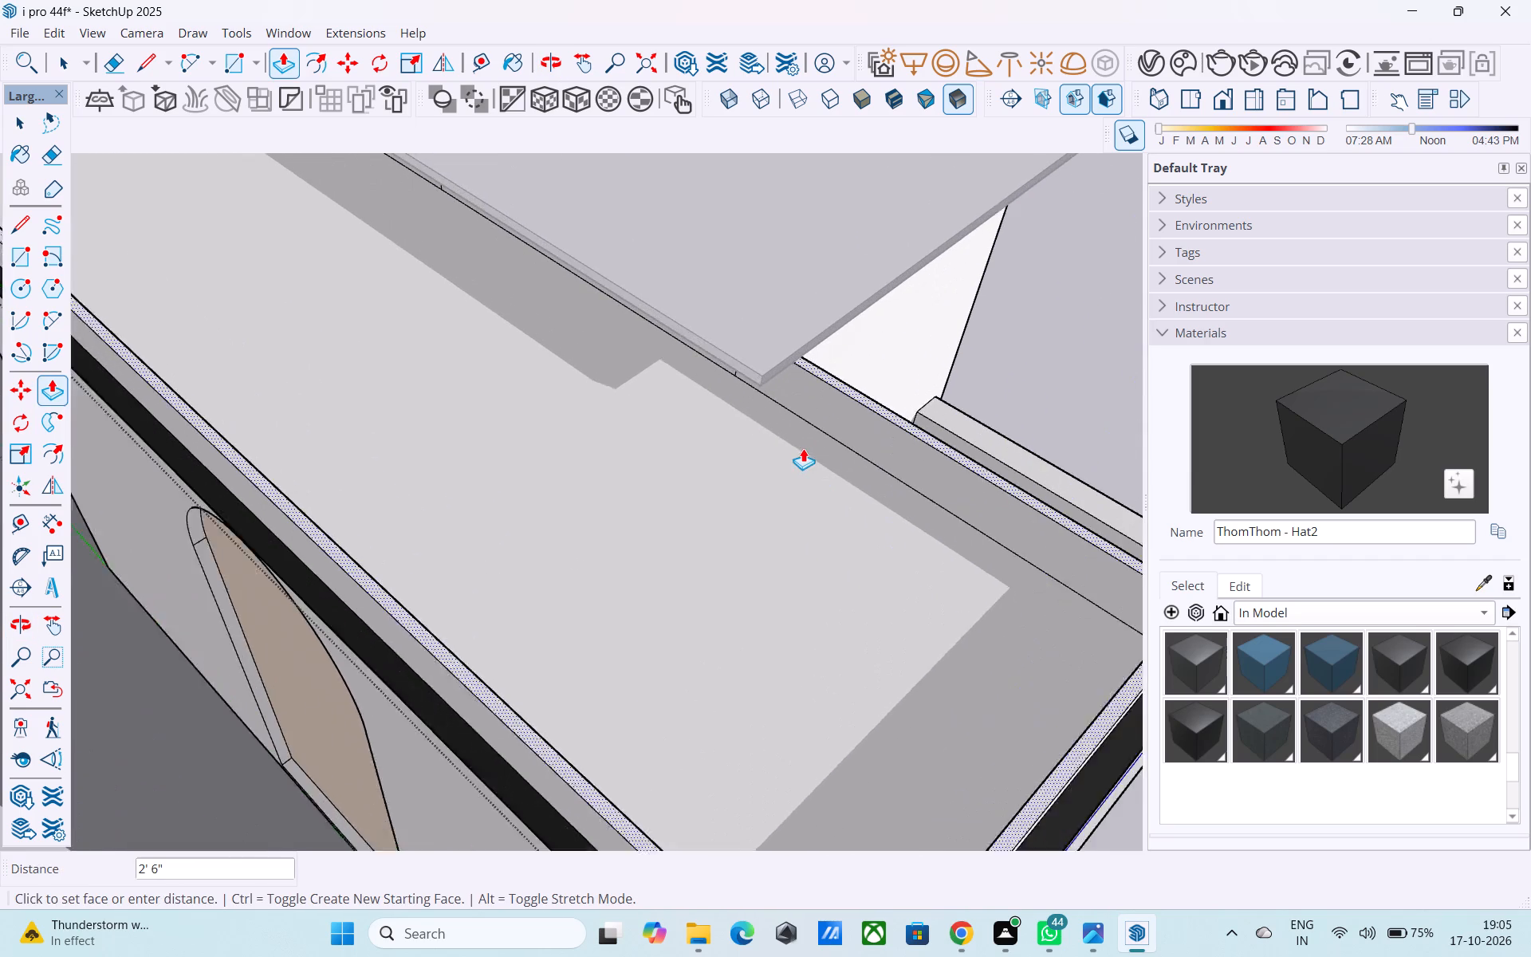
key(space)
Draw a line across the 6" roof border band at the central tower's wall corner on the blue-axis side of the house.
shift+middle_drag(799, 446, 805, 445)
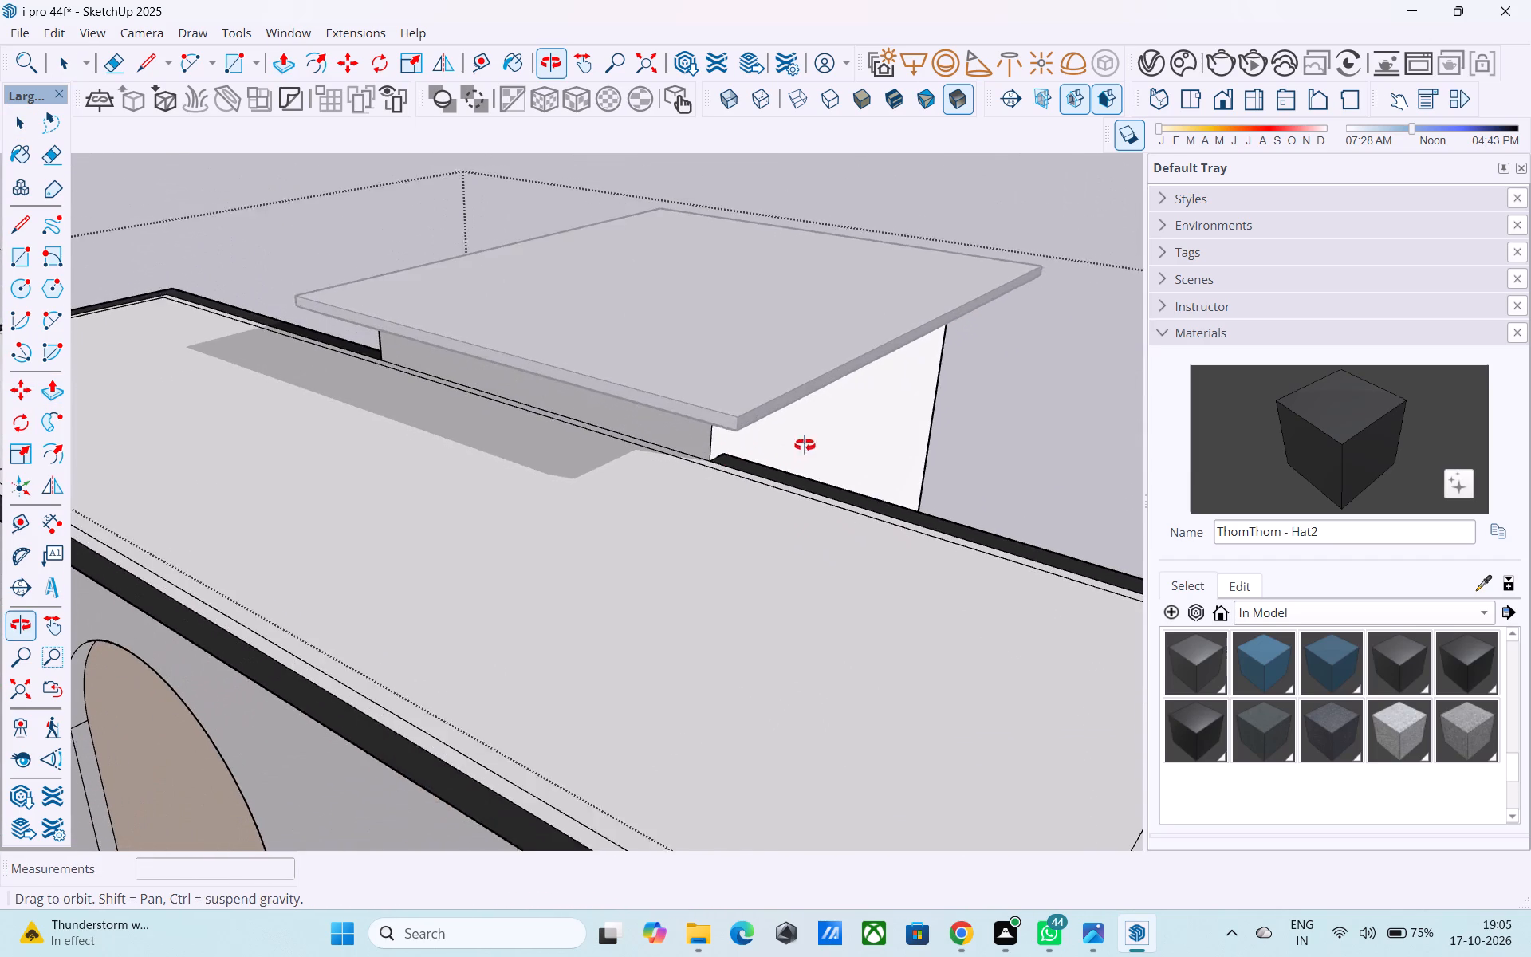
shift+middle_drag(805, 445, 805, 432)
shift+middle_drag(783, 444, 773, 507)
scroll(773, 507, up, 11)
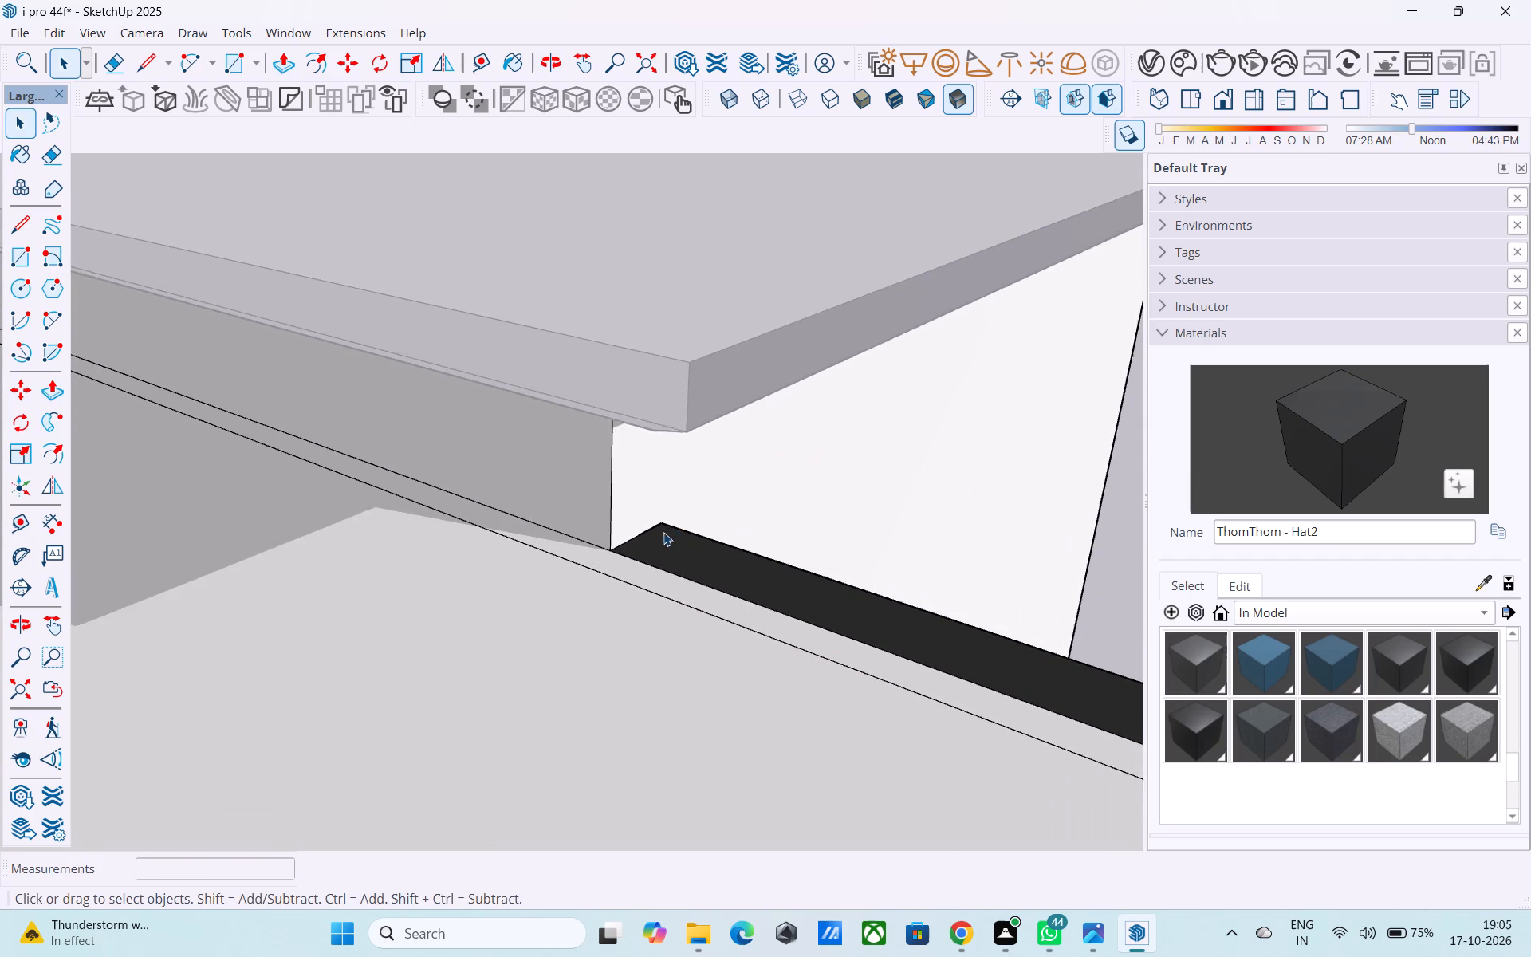
scroll(663, 532, up, 1)
key(l)
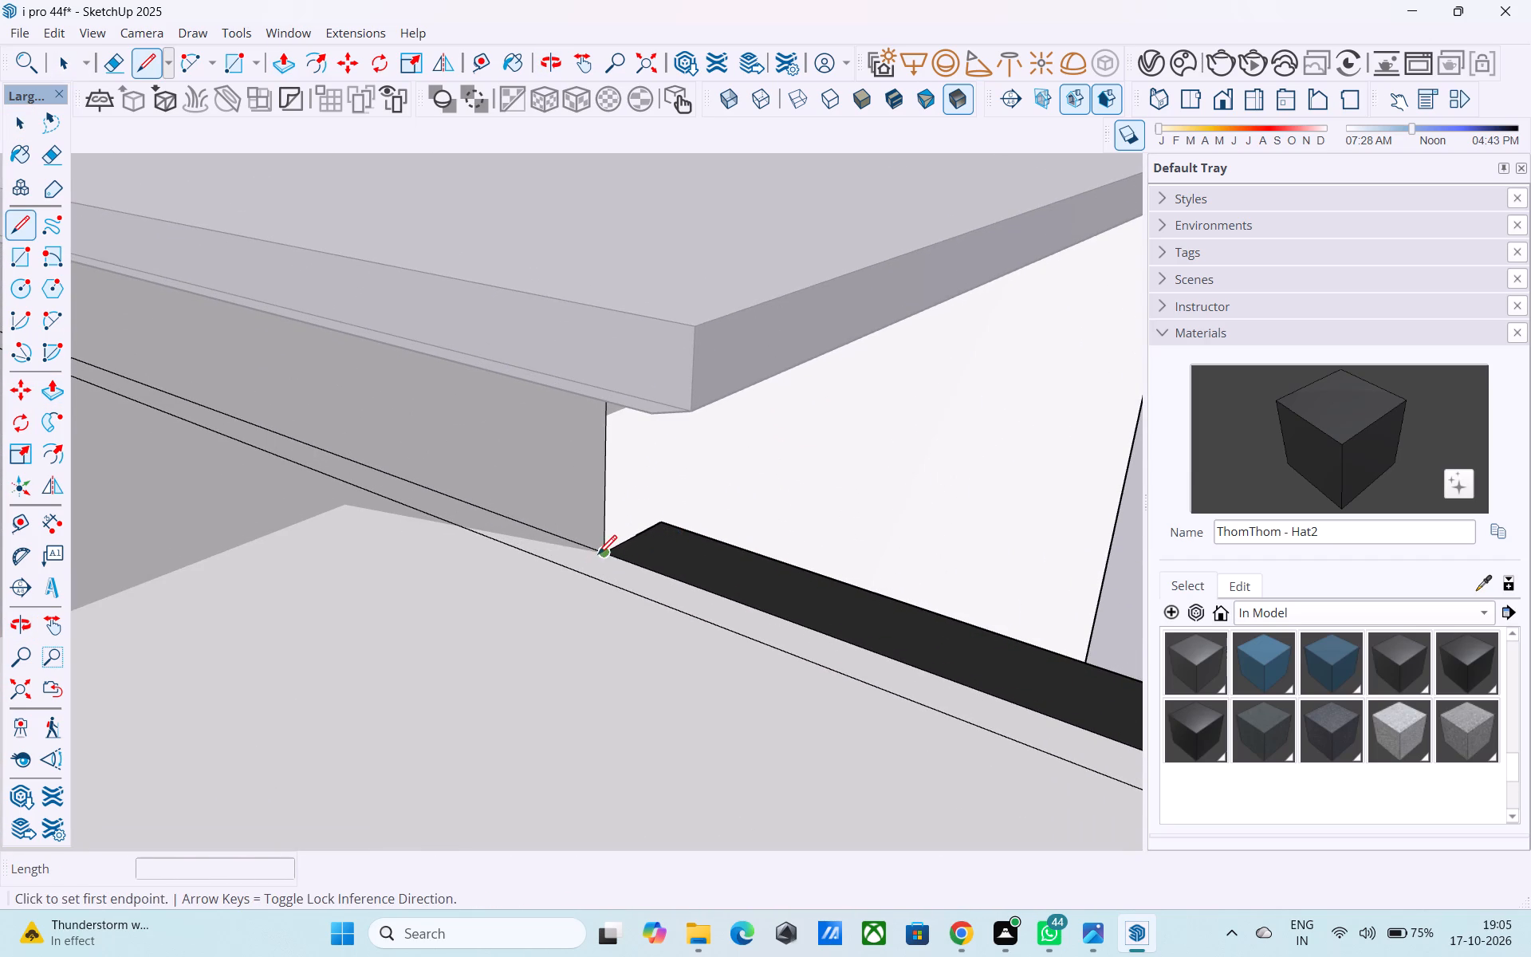
click(599, 556)
click(578, 575)
Draw a 6" line across the roof border band at the central tower's other wall corner beneath the canopy slab.
scroll(581, 577, down, 5)
shift+middle_drag(604, 589, 825, 648)
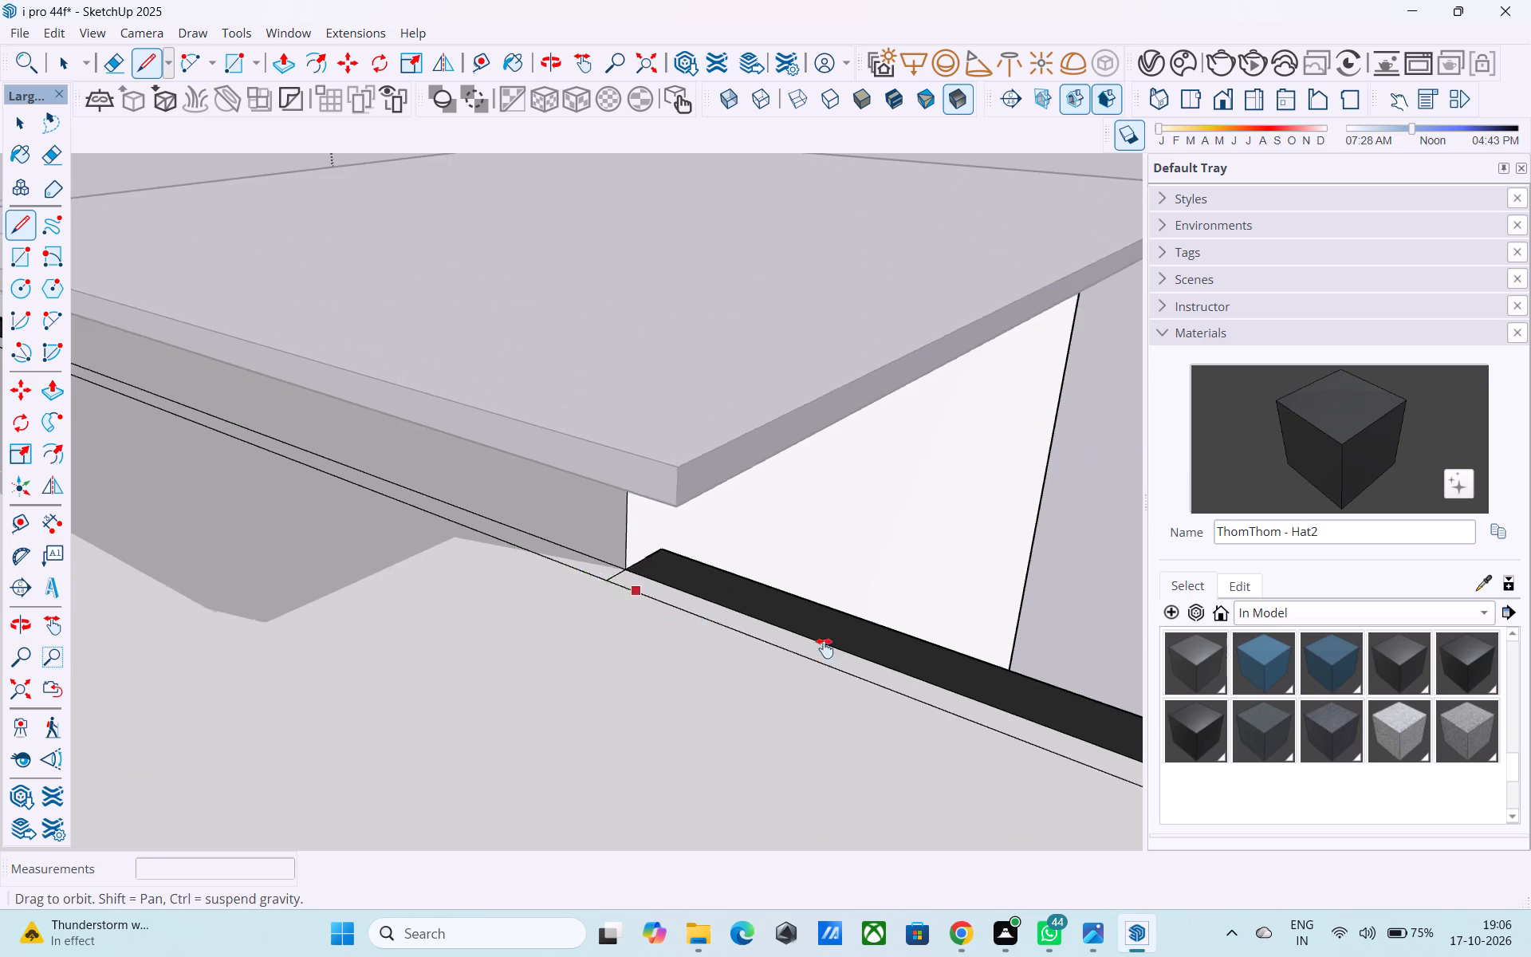
shift+middle_drag(825, 648, 1146, 715)
scroll(1148, 711, down, 4)
shift+middle_drag(762, 538, 1139, 738)
scroll(730, 651, up, 9)
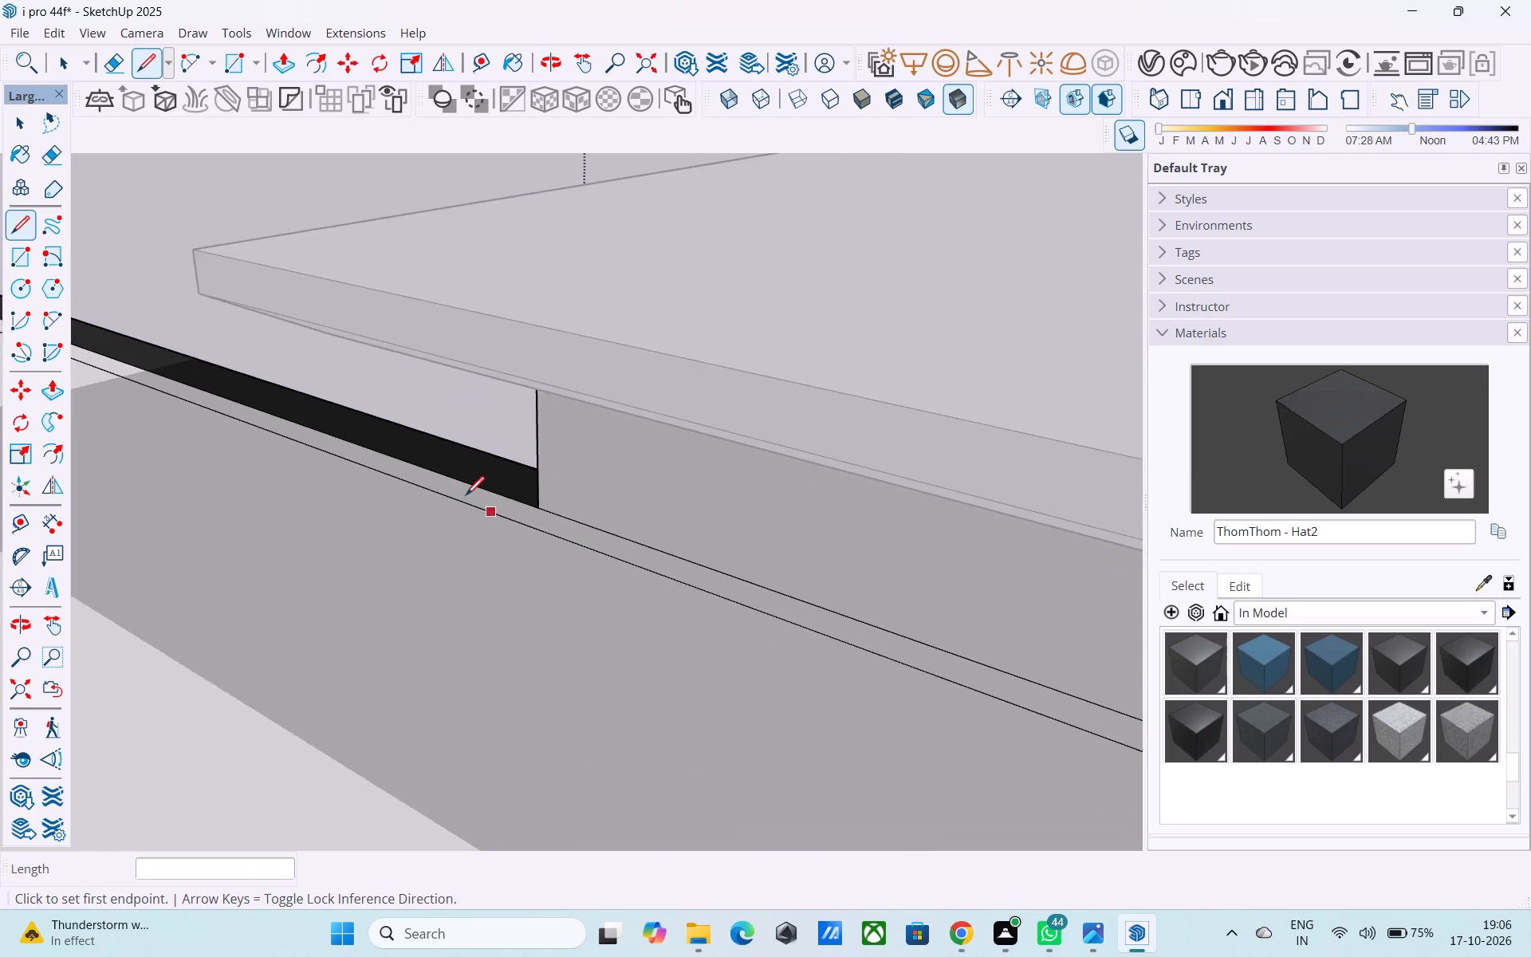
scroll(466, 497, up, 2)
click(569, 510)
click(541, 538)
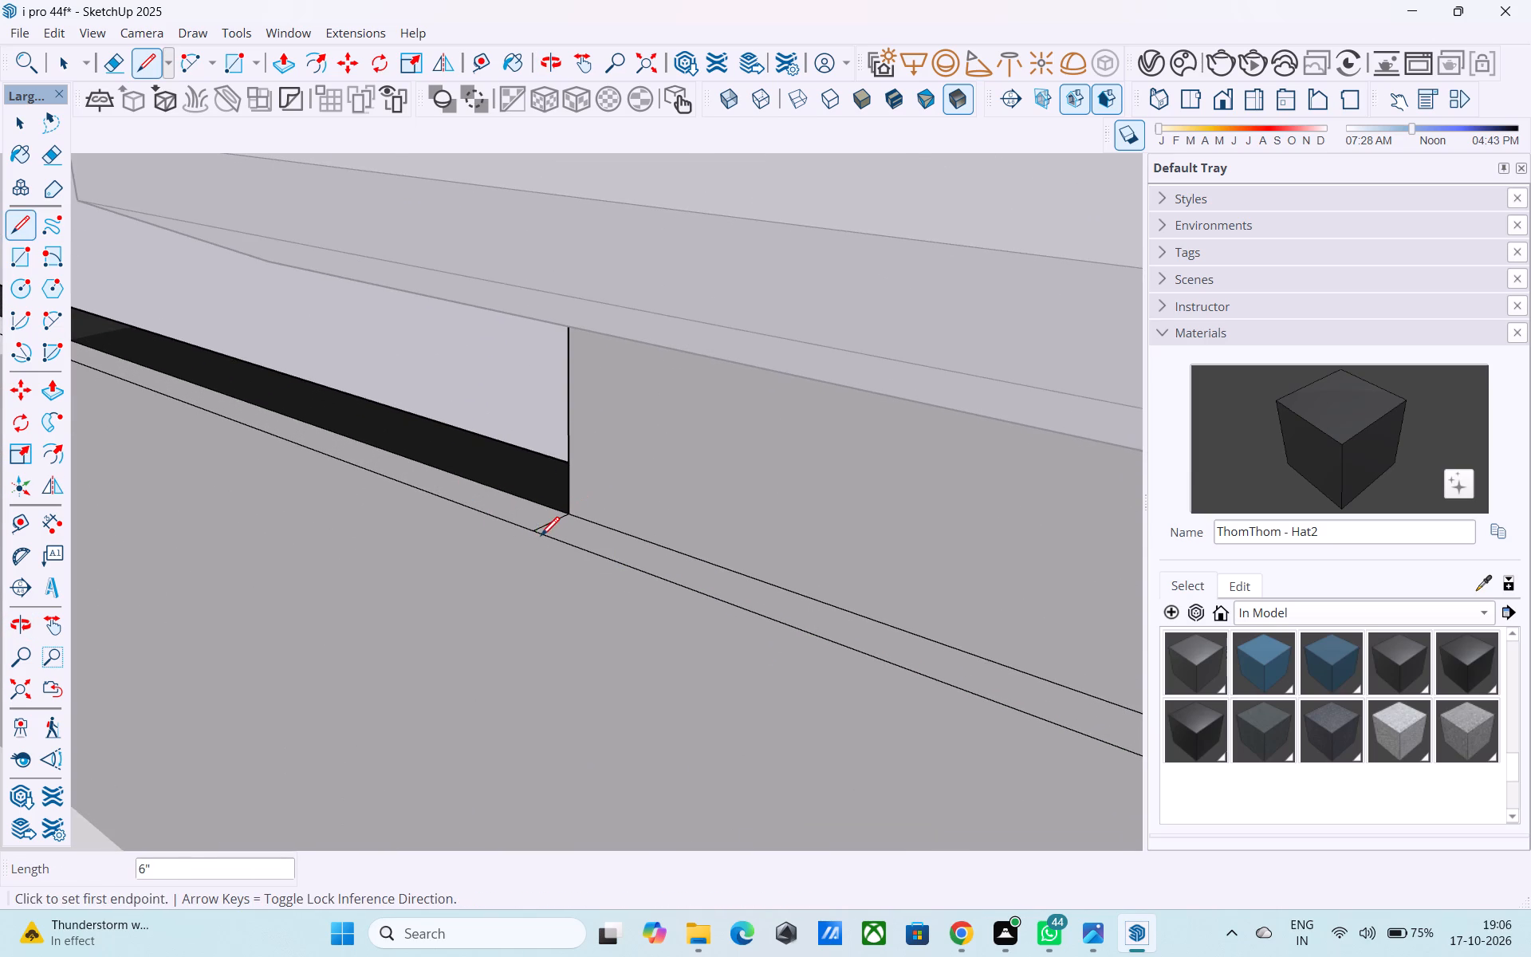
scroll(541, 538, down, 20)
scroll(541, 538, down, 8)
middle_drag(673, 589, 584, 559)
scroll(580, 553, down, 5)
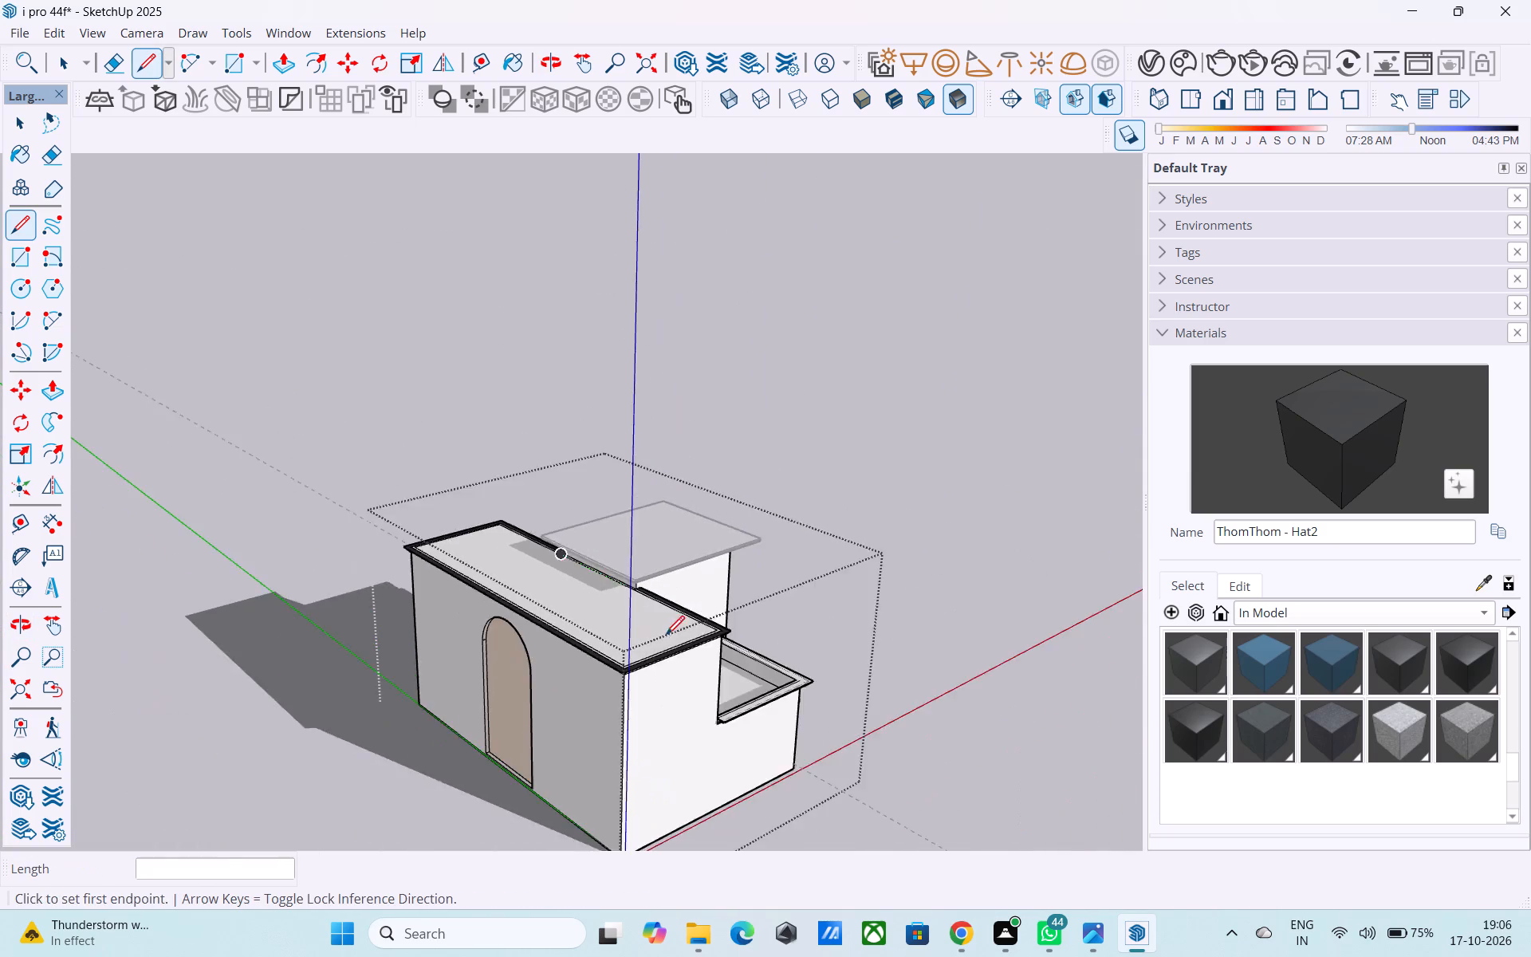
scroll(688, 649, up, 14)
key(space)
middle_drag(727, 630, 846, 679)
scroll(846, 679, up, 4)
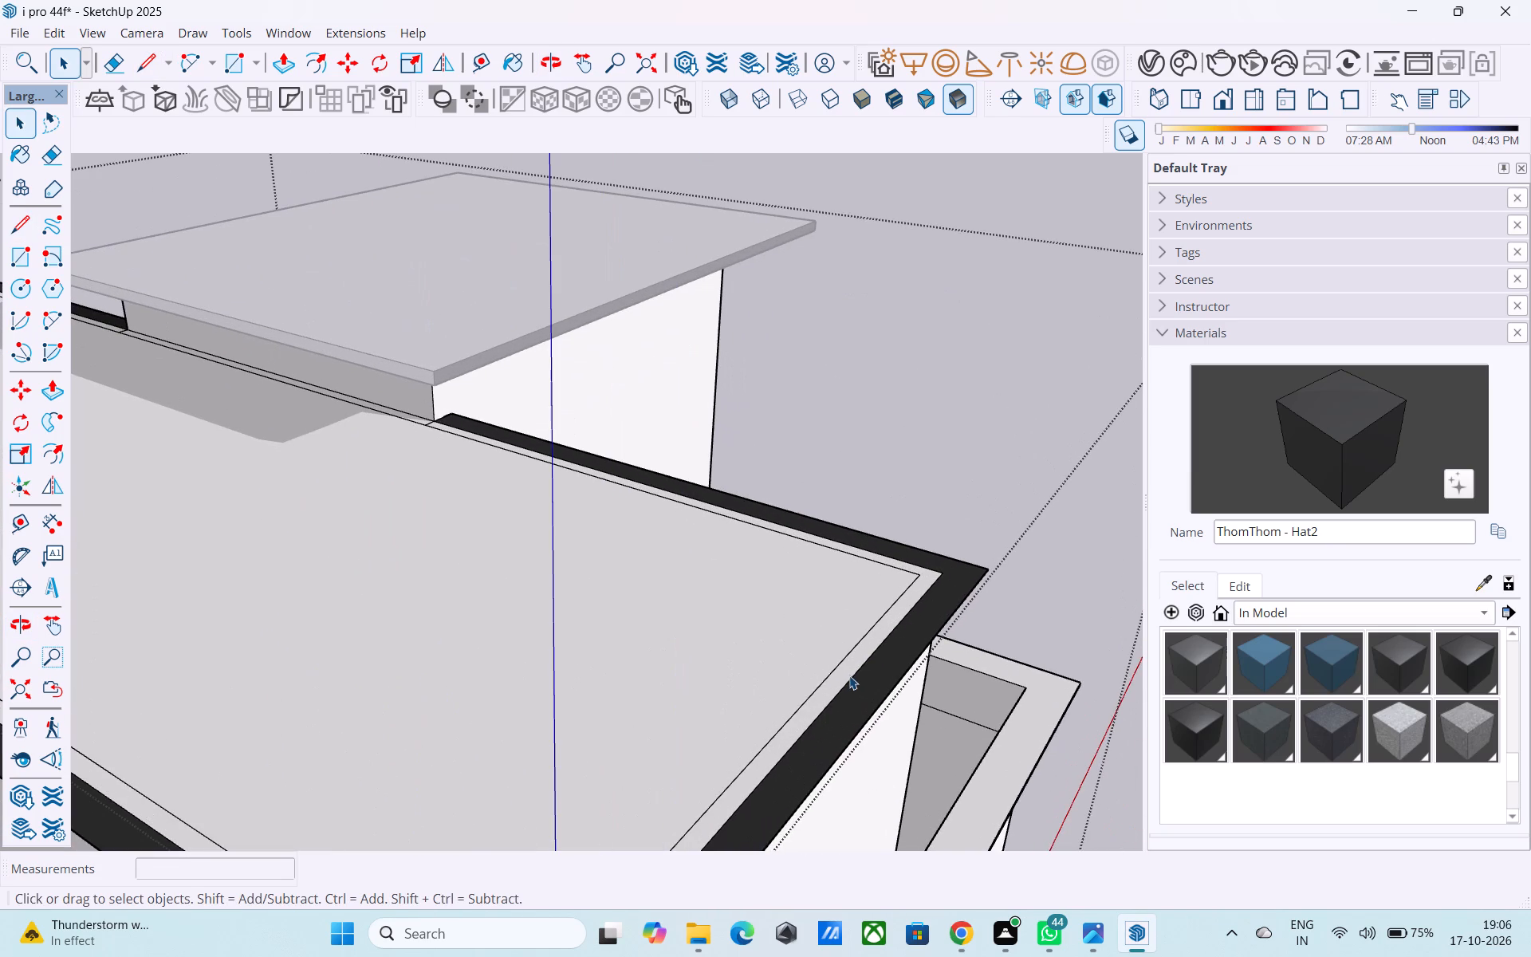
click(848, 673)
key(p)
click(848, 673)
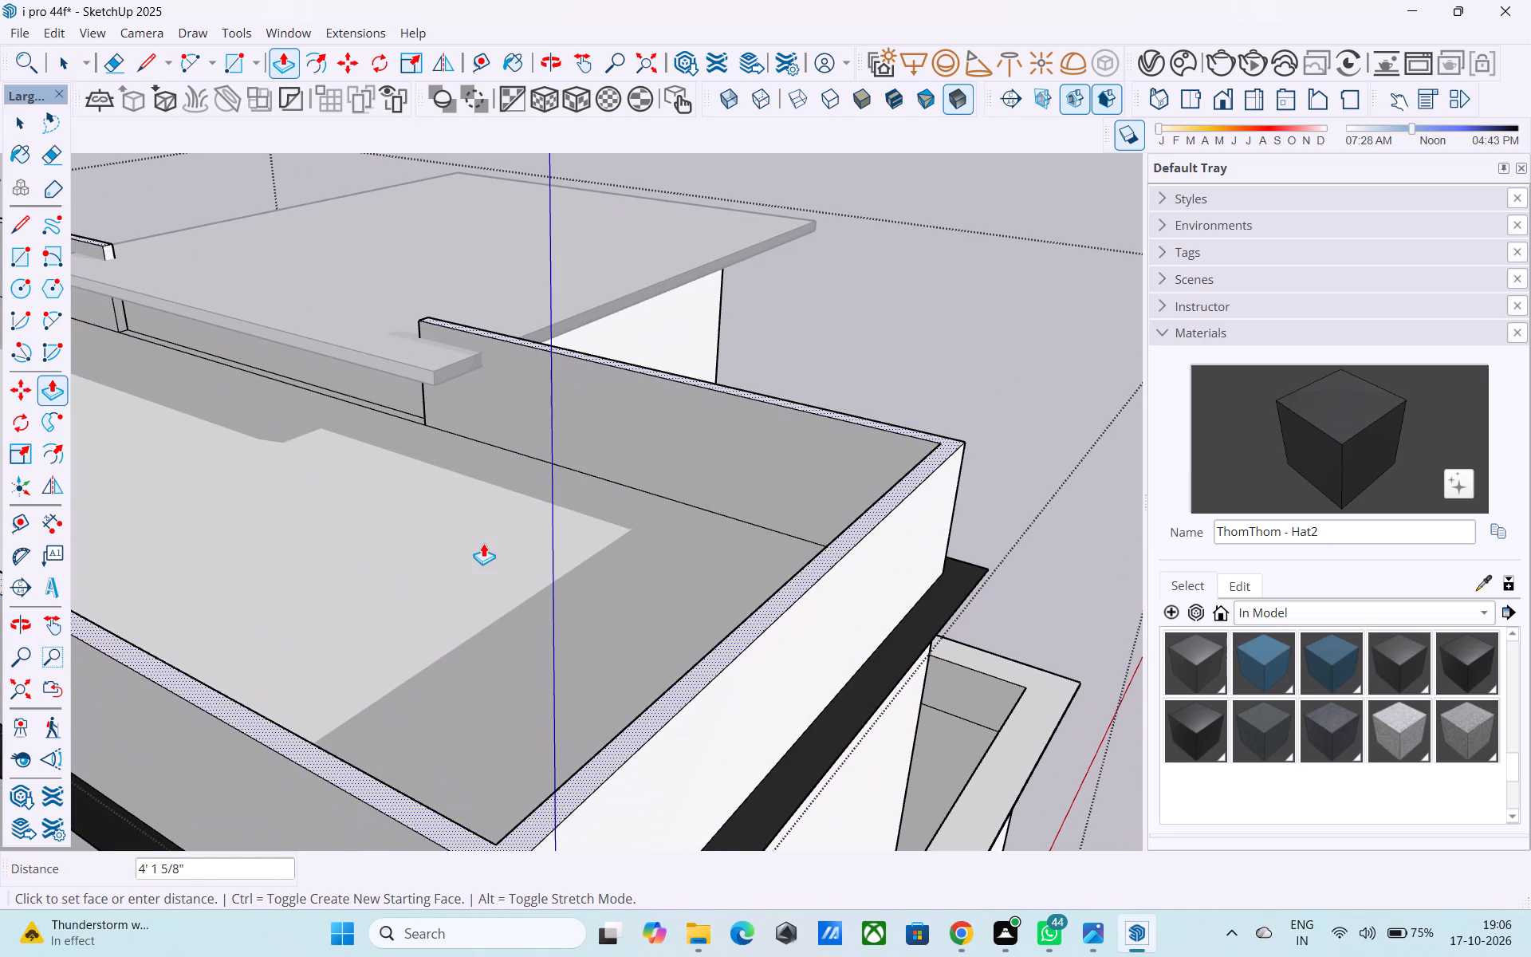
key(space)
Examine the roof border band where it meets the central tower wall beneath the canopy slab.
middle_drag(483, 544, 466, 667)
scroll(466, 667, down, 3)
scroll(448, 581, up, 6)
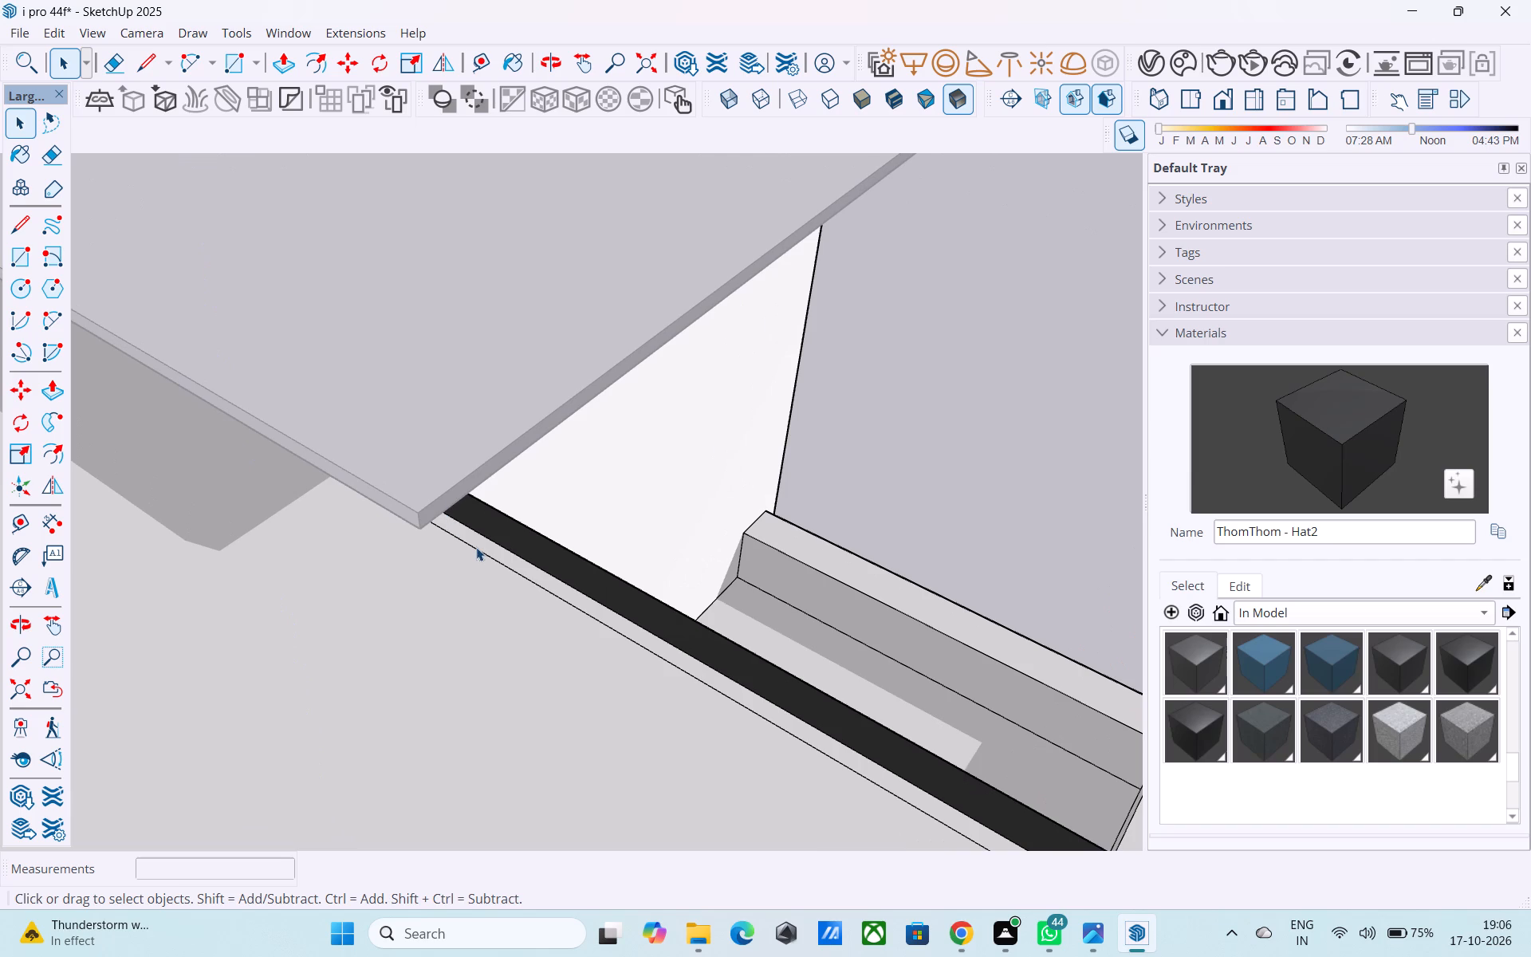
scroll(477, 547, down, 1)
middle_drag(477, 547, 570, 419)
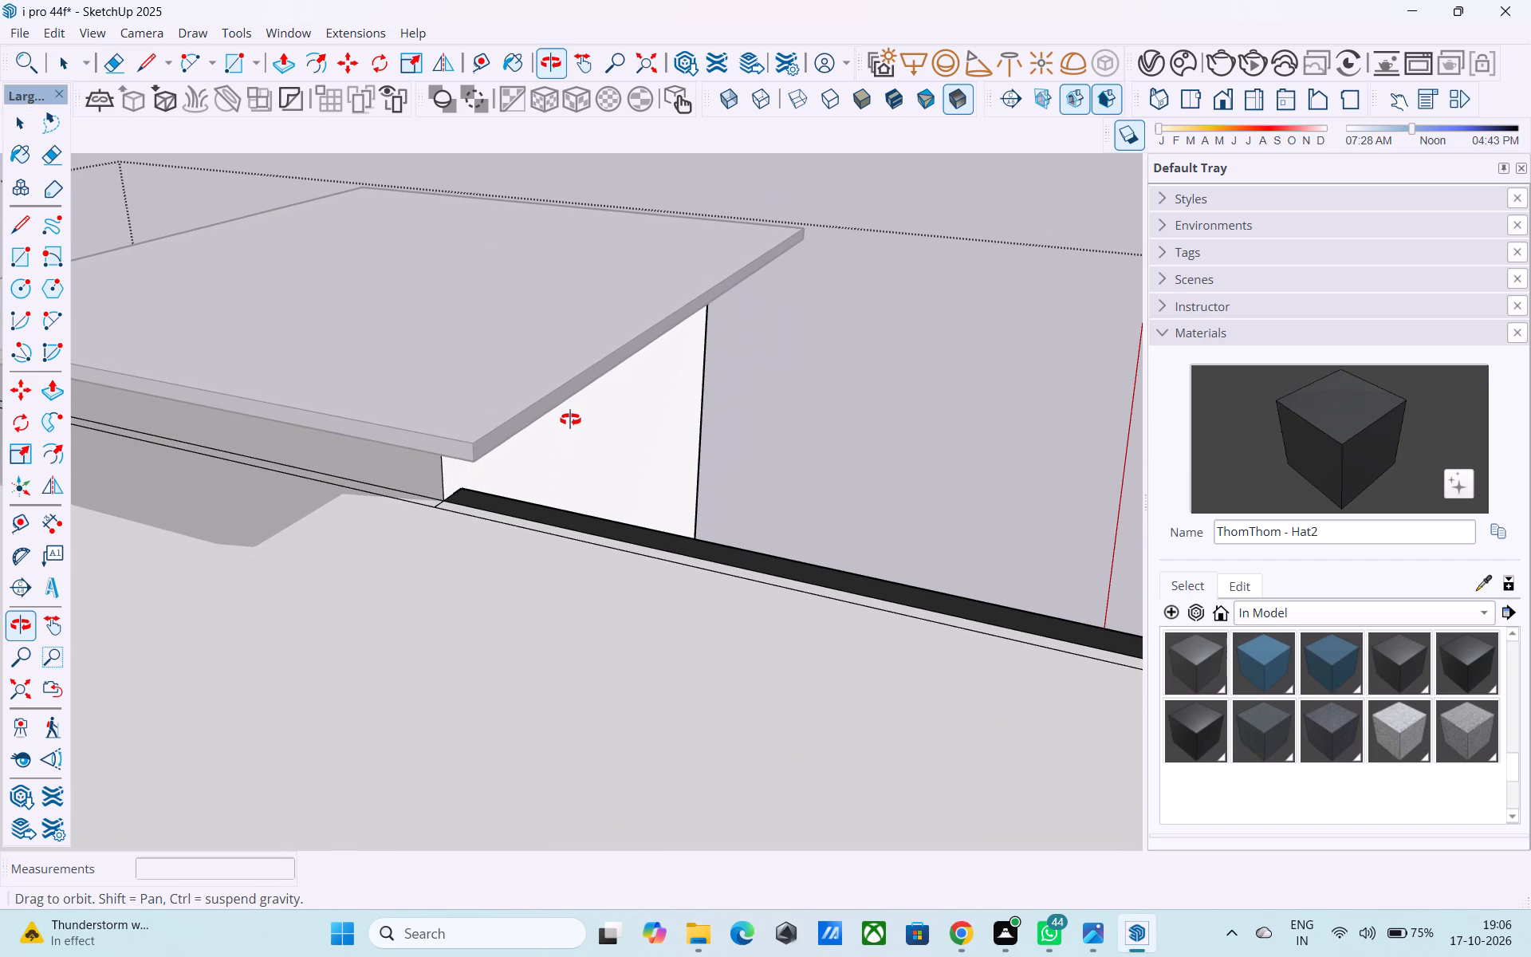
middle_drag(570, 419, 439, 416)
scroll(435, 415, down, 4)
middle_drag(453, 446, 469, 507)
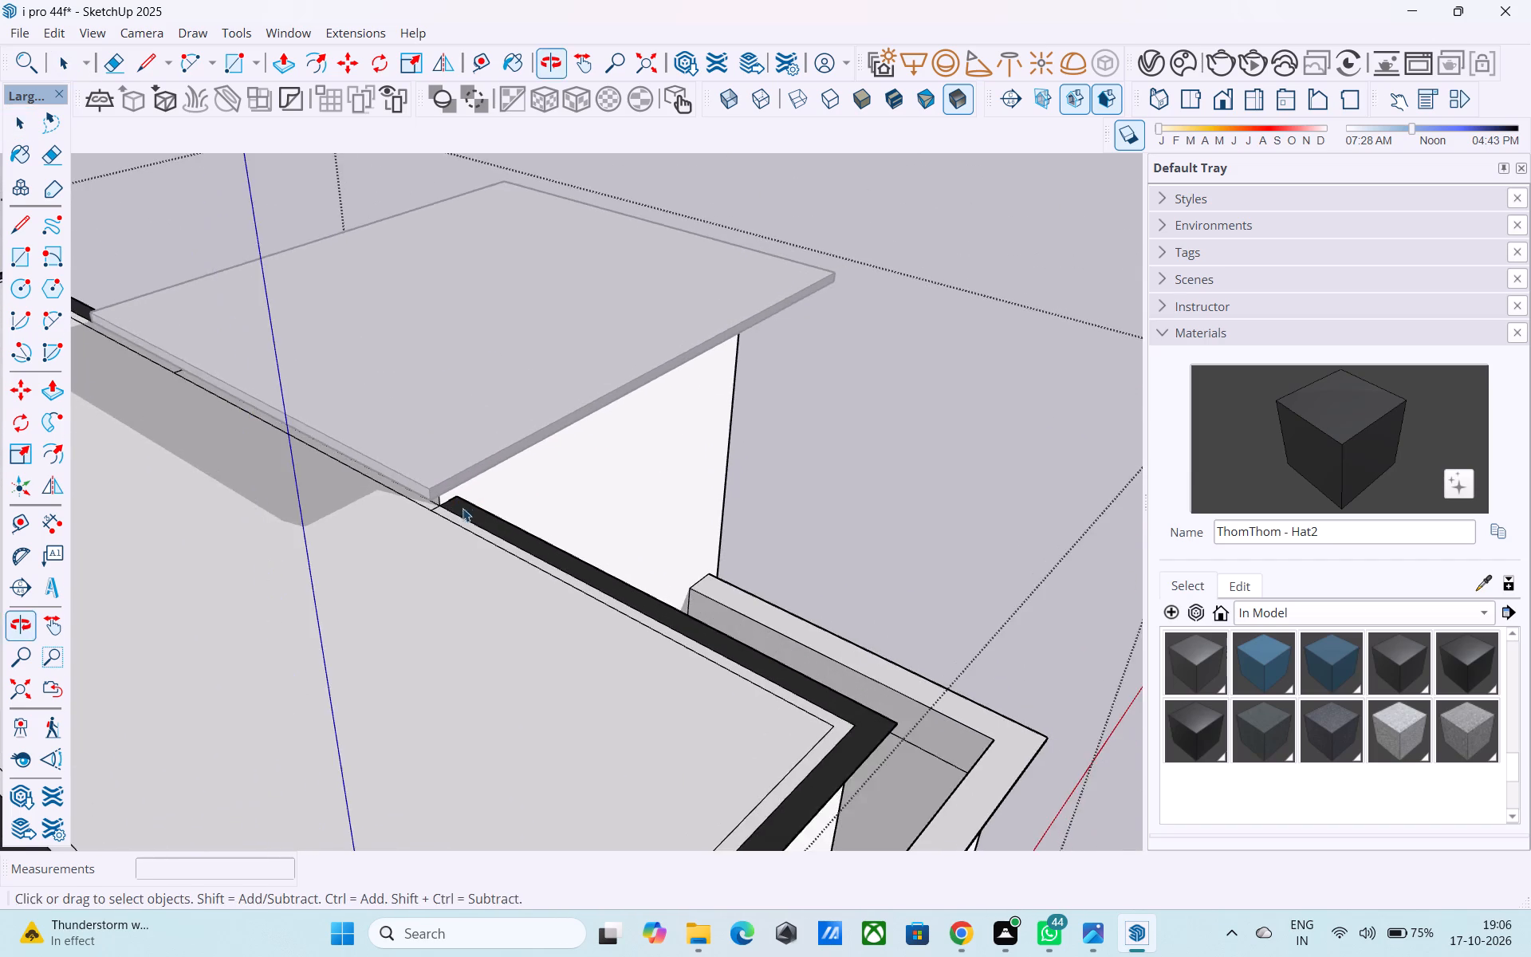
Copy the short line across the roof border band 2' along the band, away from the central tower's sunlit side wall.
scroll(436, 504, up, 4)
click(435, 510)
key(m)
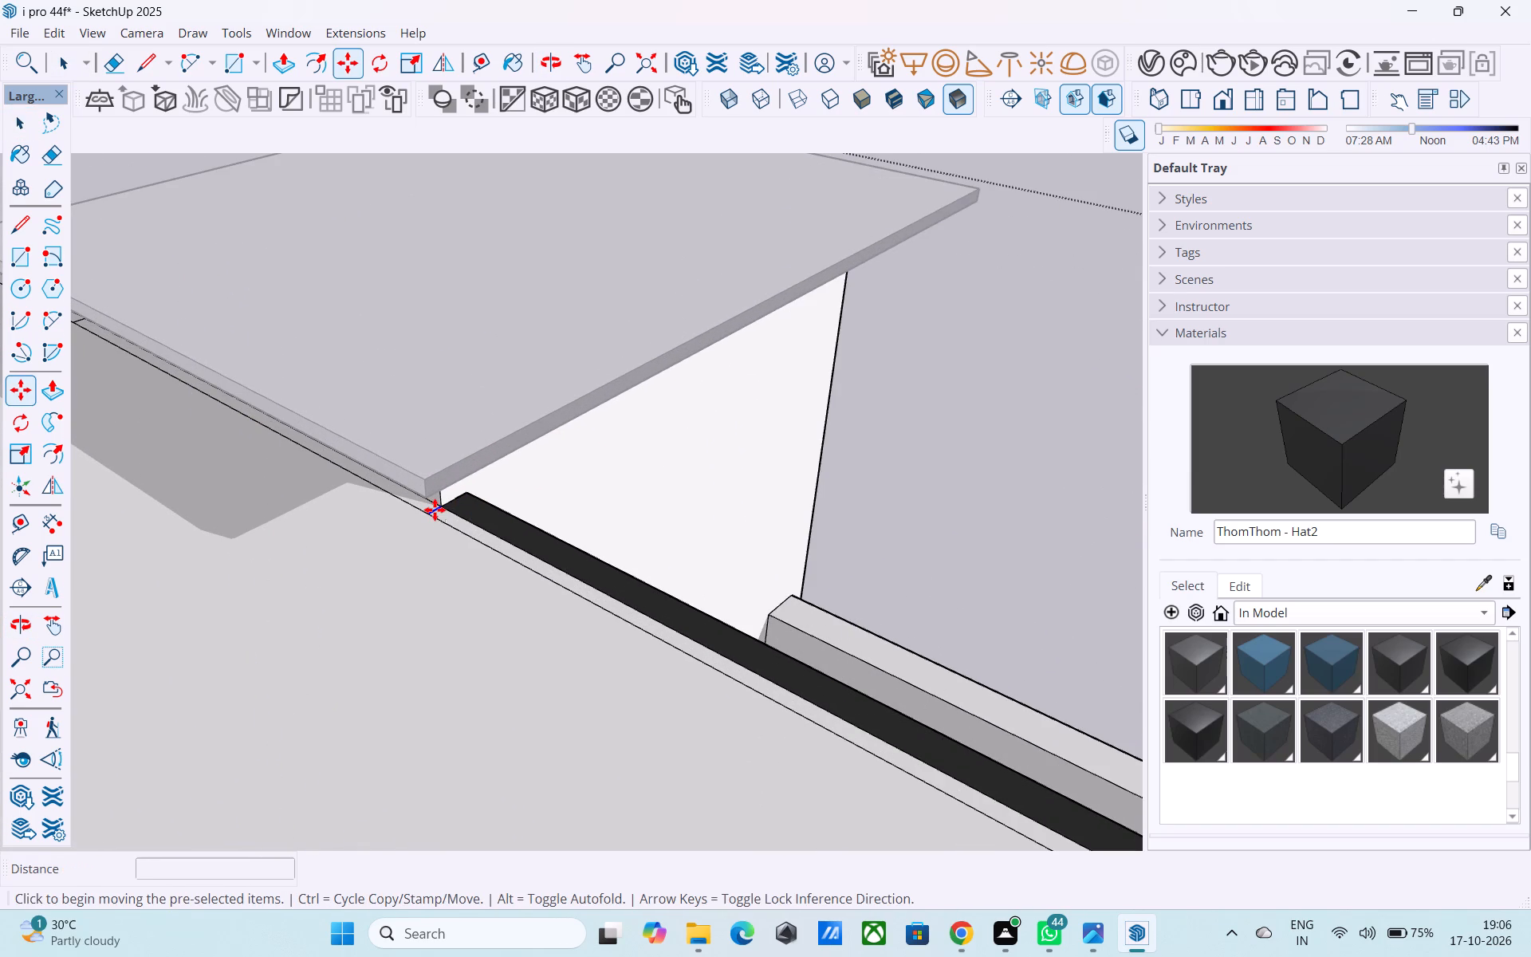
click(427, 511)
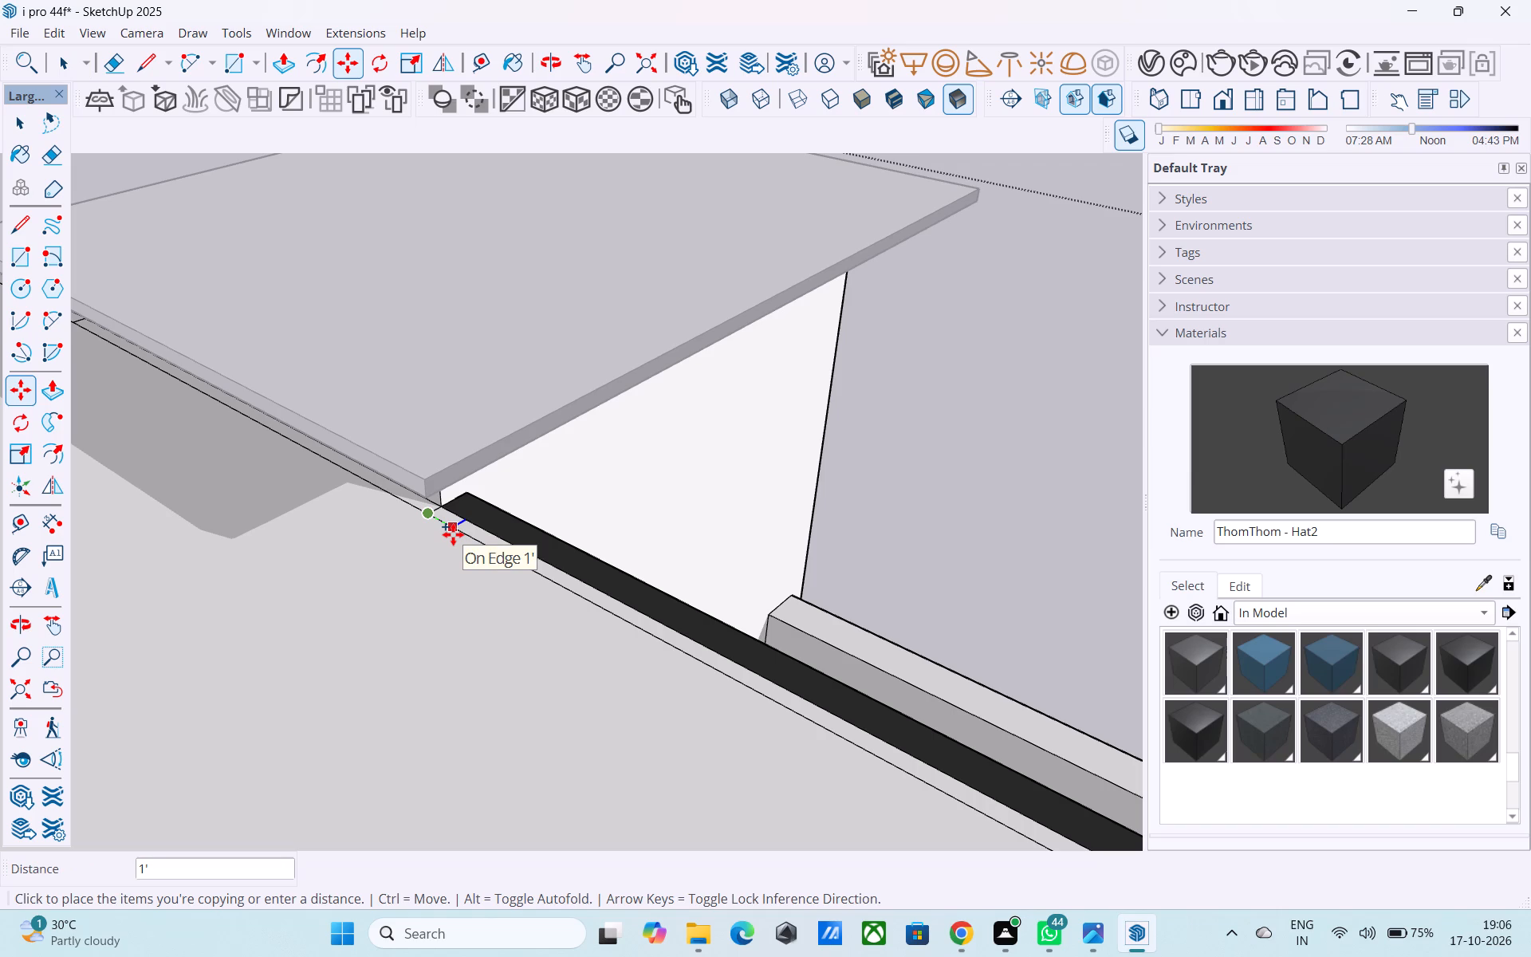
text(2')
key(Return)
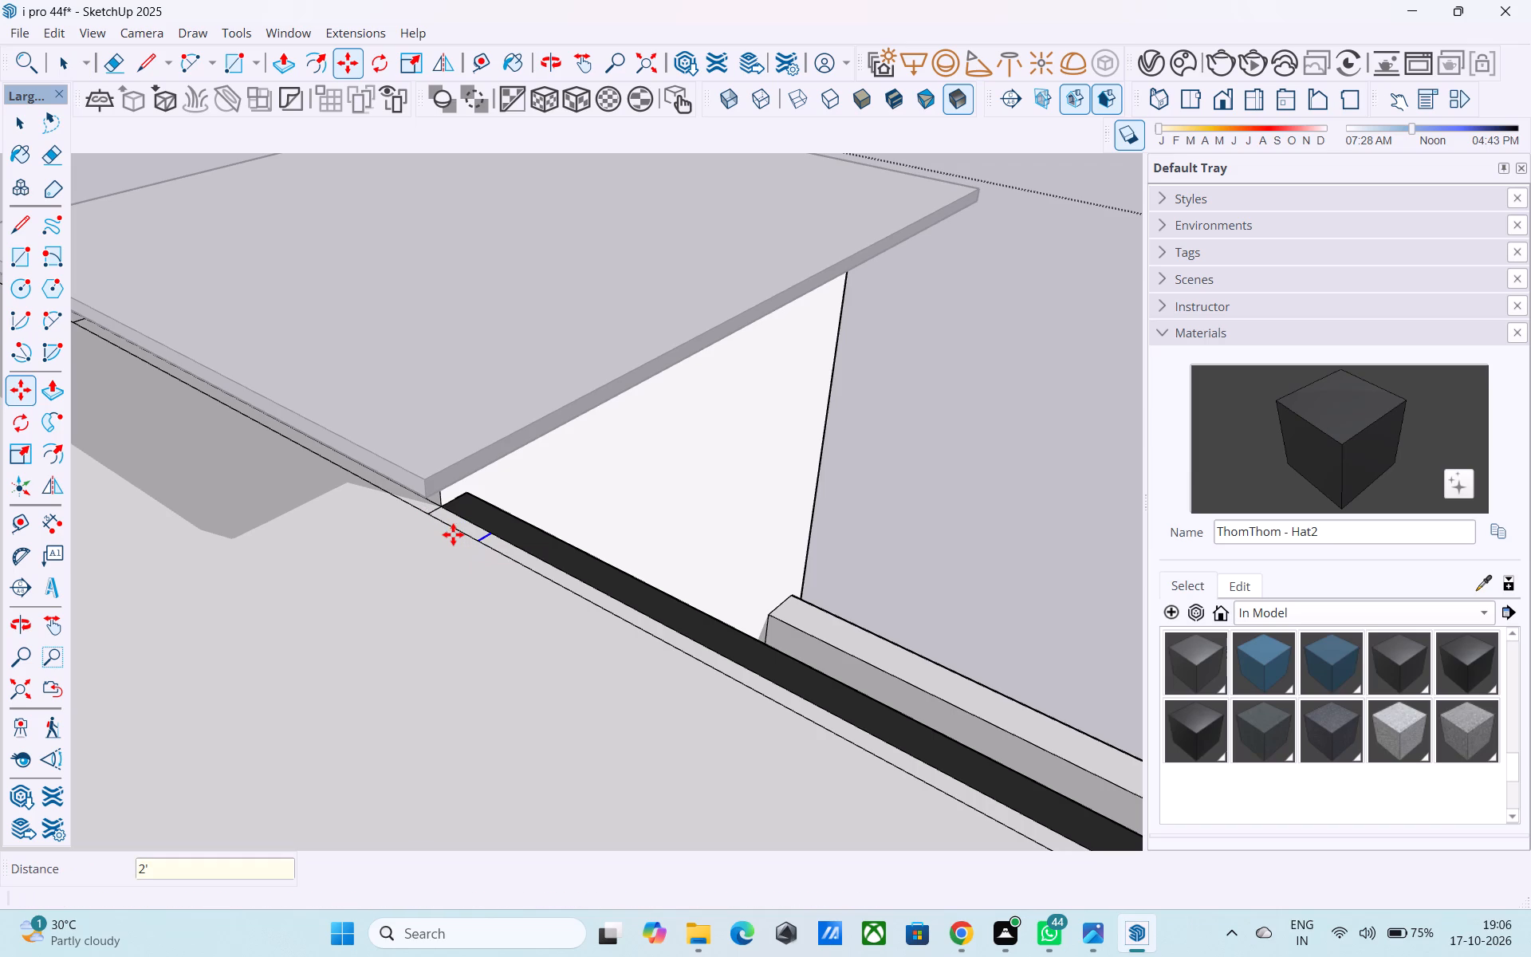
Copy the short line at the tower's other, shaded side wall 2' along the roof border band, away from the tower.
scroll(449, 536, down, 3)
middle_drag(447, 535, 1332, 737)
shift+middle_drag(800, 549, 1052, 624)
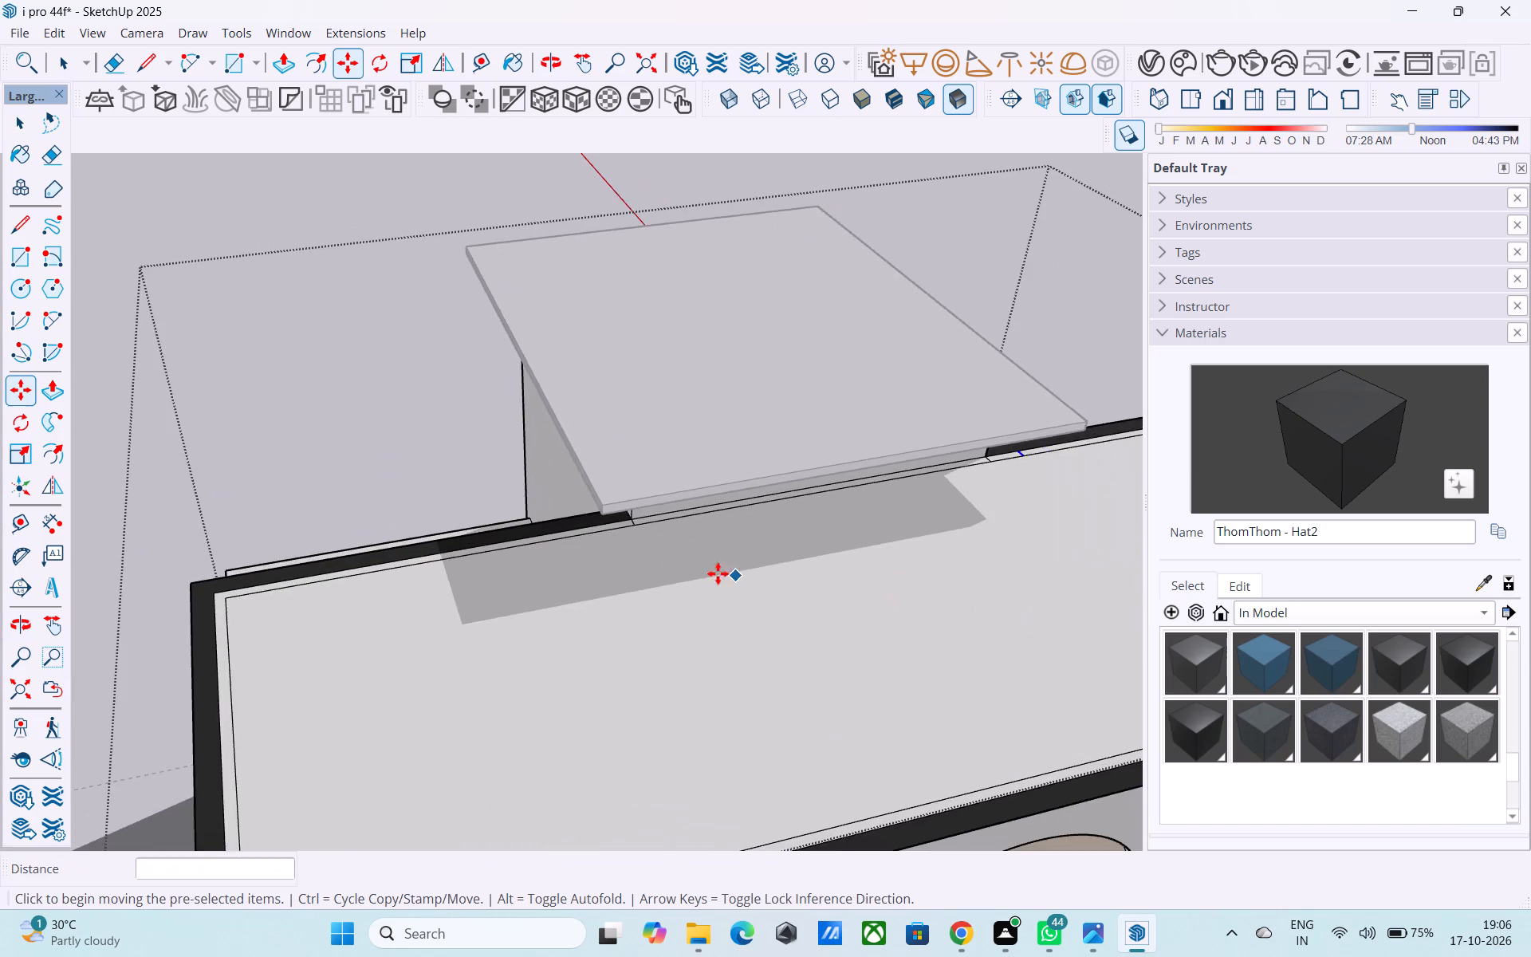
scroll(693, 565, up, 12)
key(space)
click(663, 479)
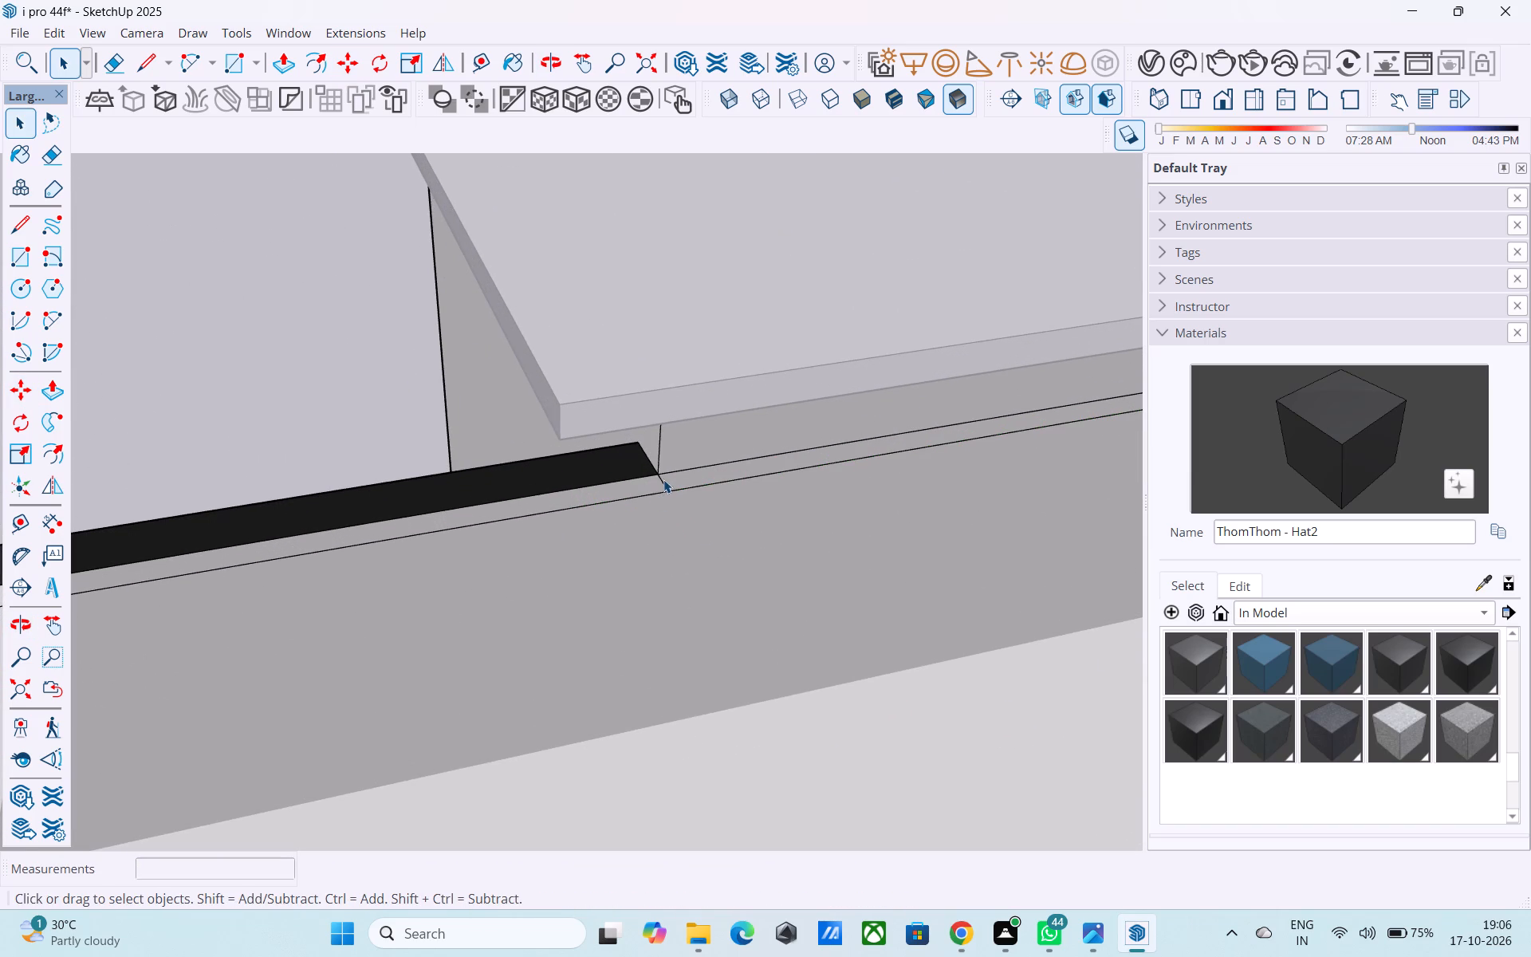
key(m)
scroll(654, 491, up, 5)
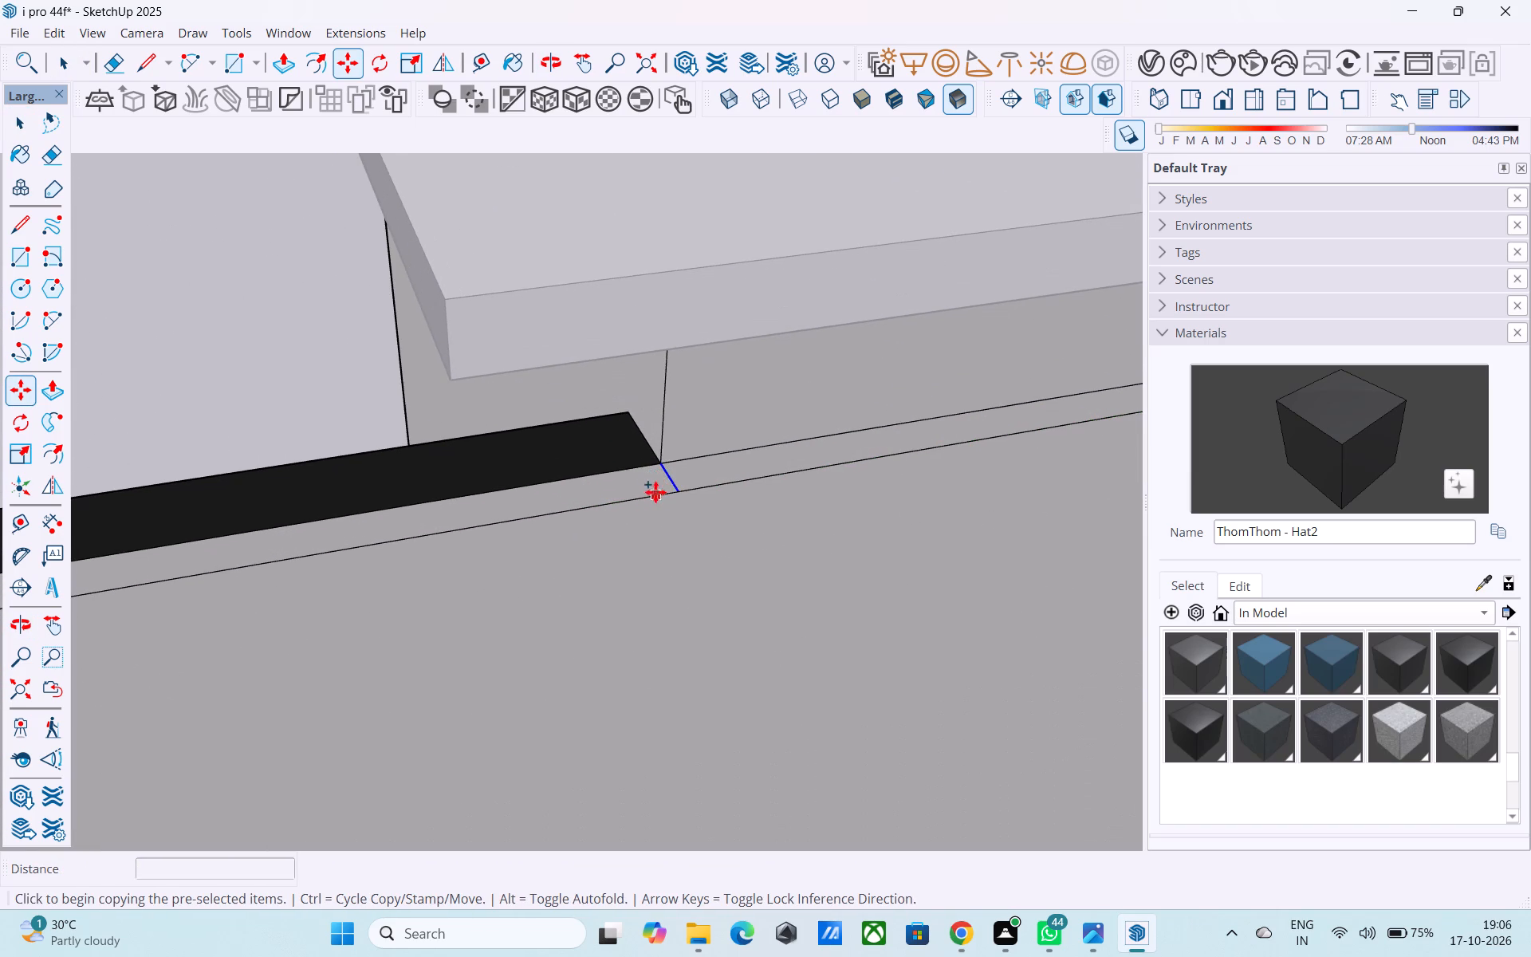
click(676, 490)
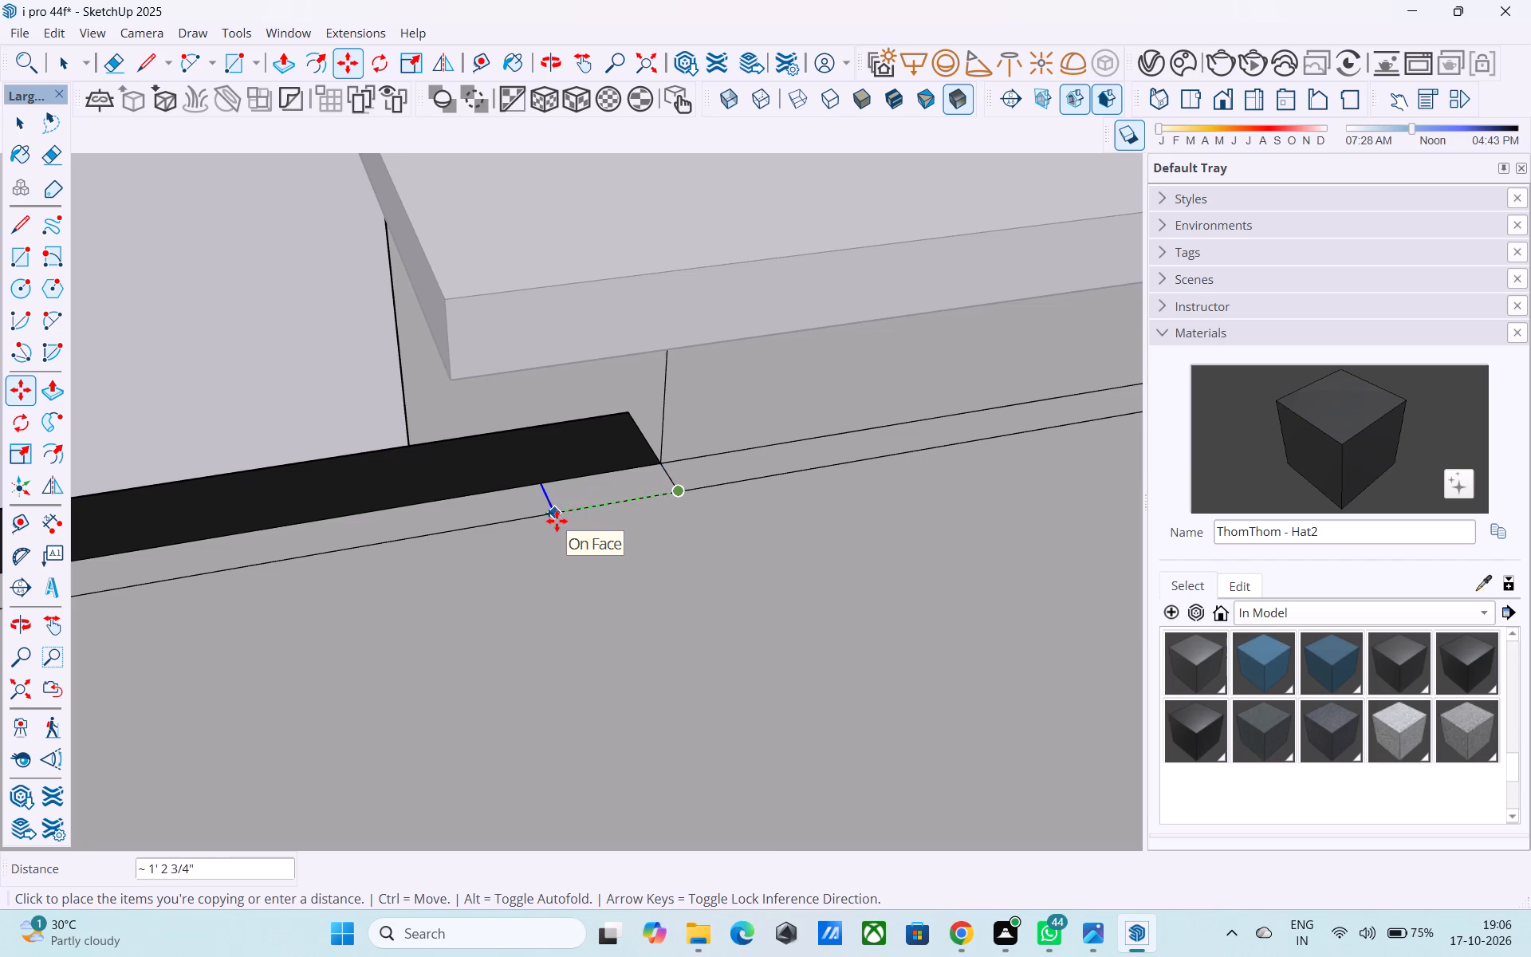
text(2')
key(Return)
scroll(539, 525, down, 12)
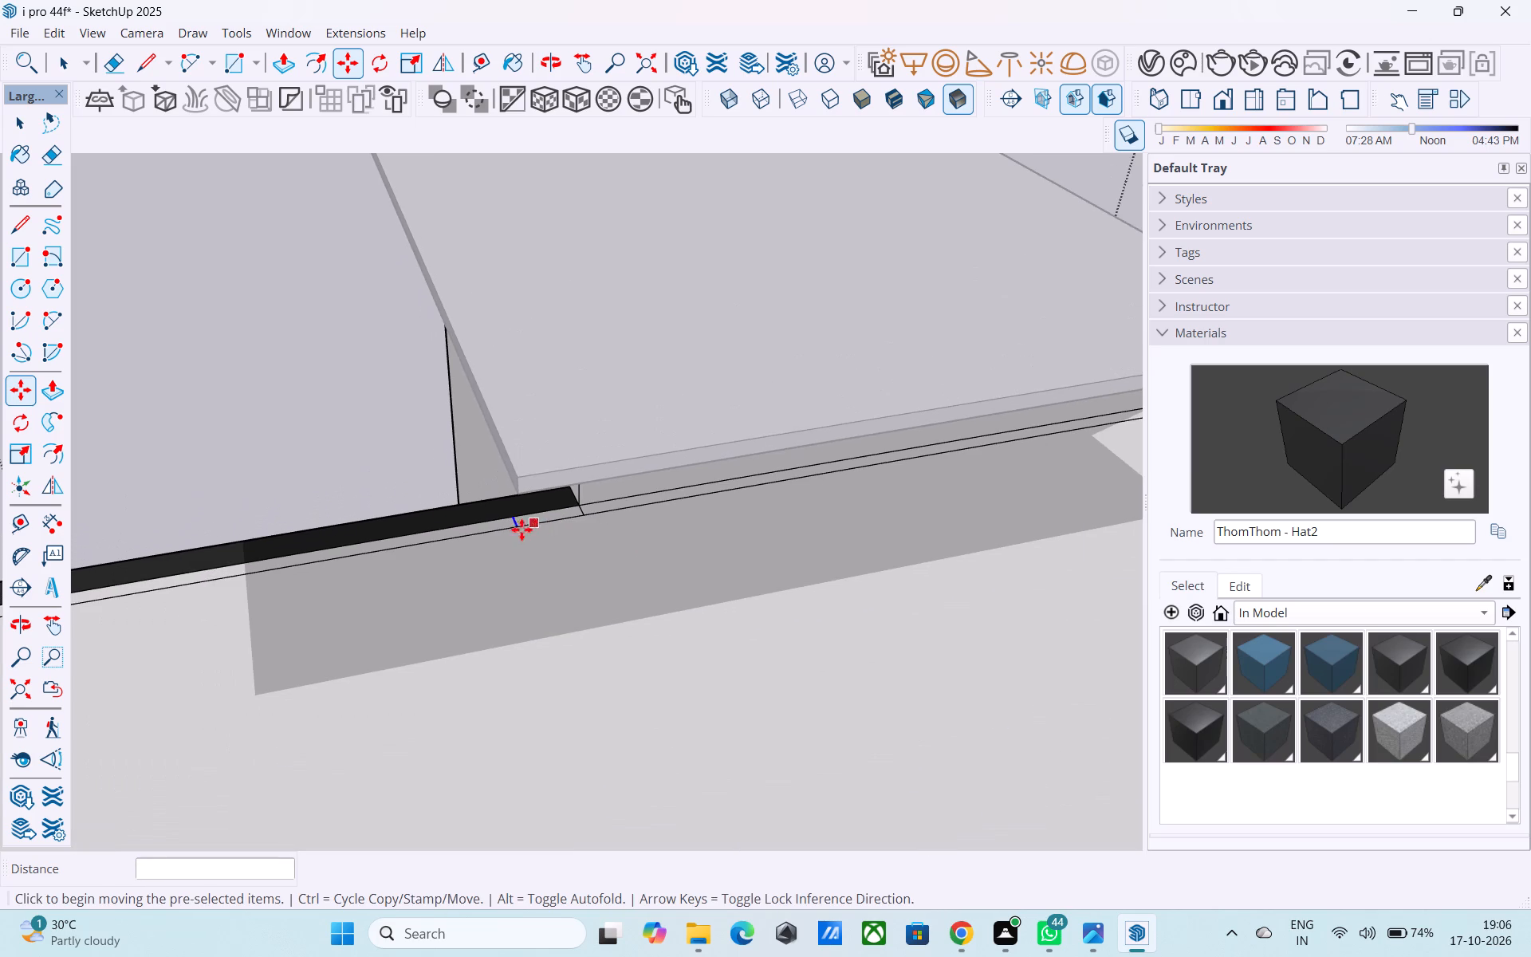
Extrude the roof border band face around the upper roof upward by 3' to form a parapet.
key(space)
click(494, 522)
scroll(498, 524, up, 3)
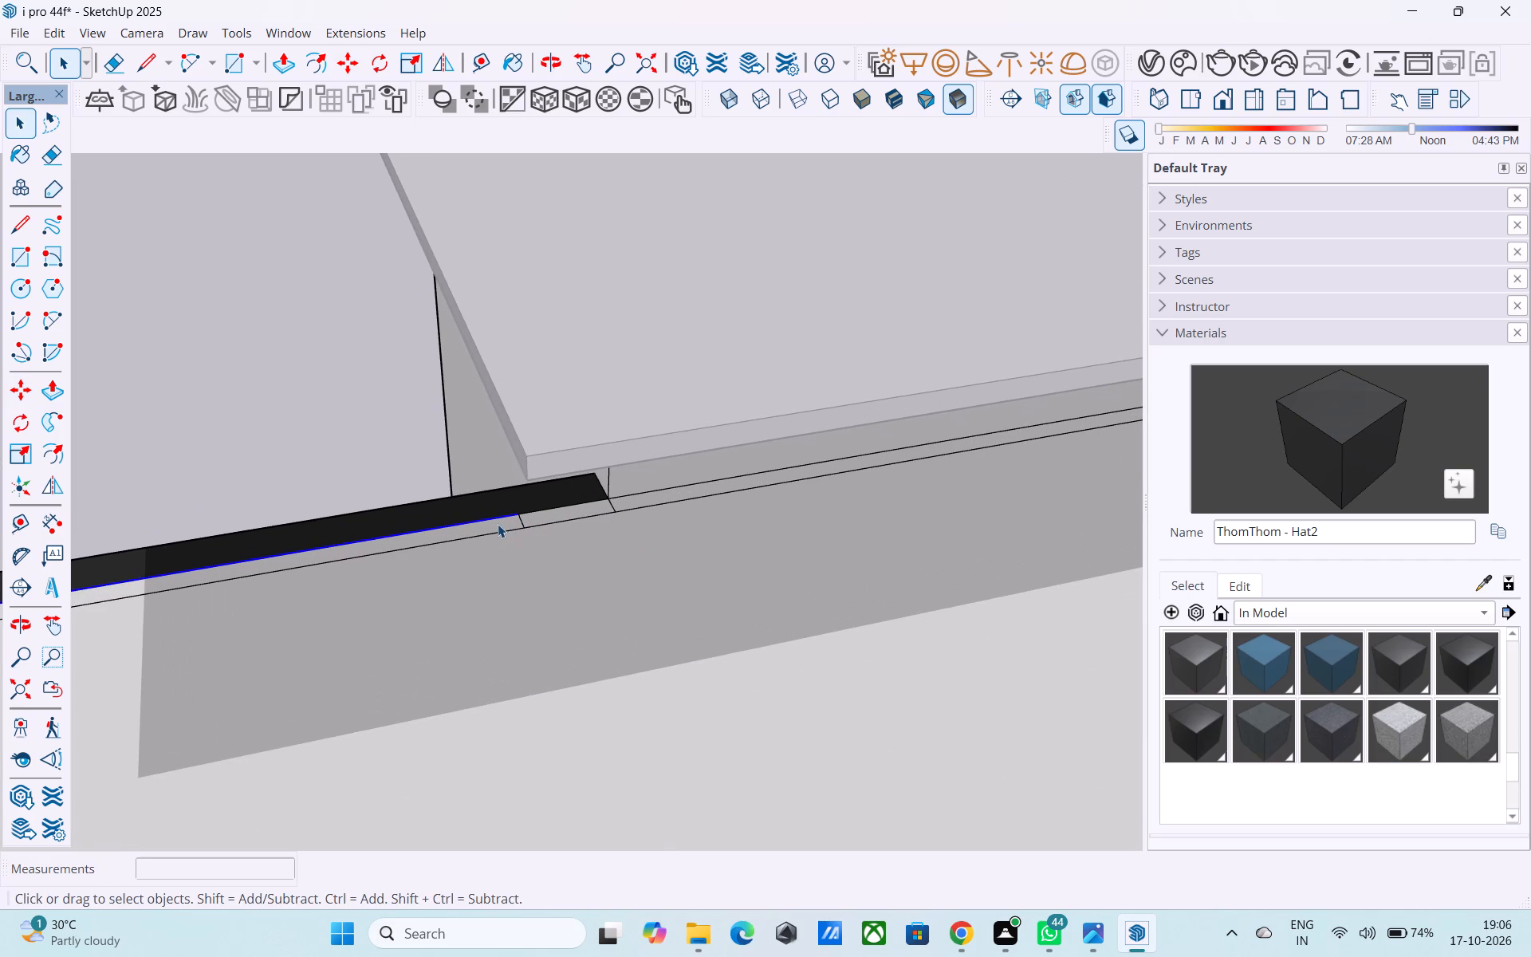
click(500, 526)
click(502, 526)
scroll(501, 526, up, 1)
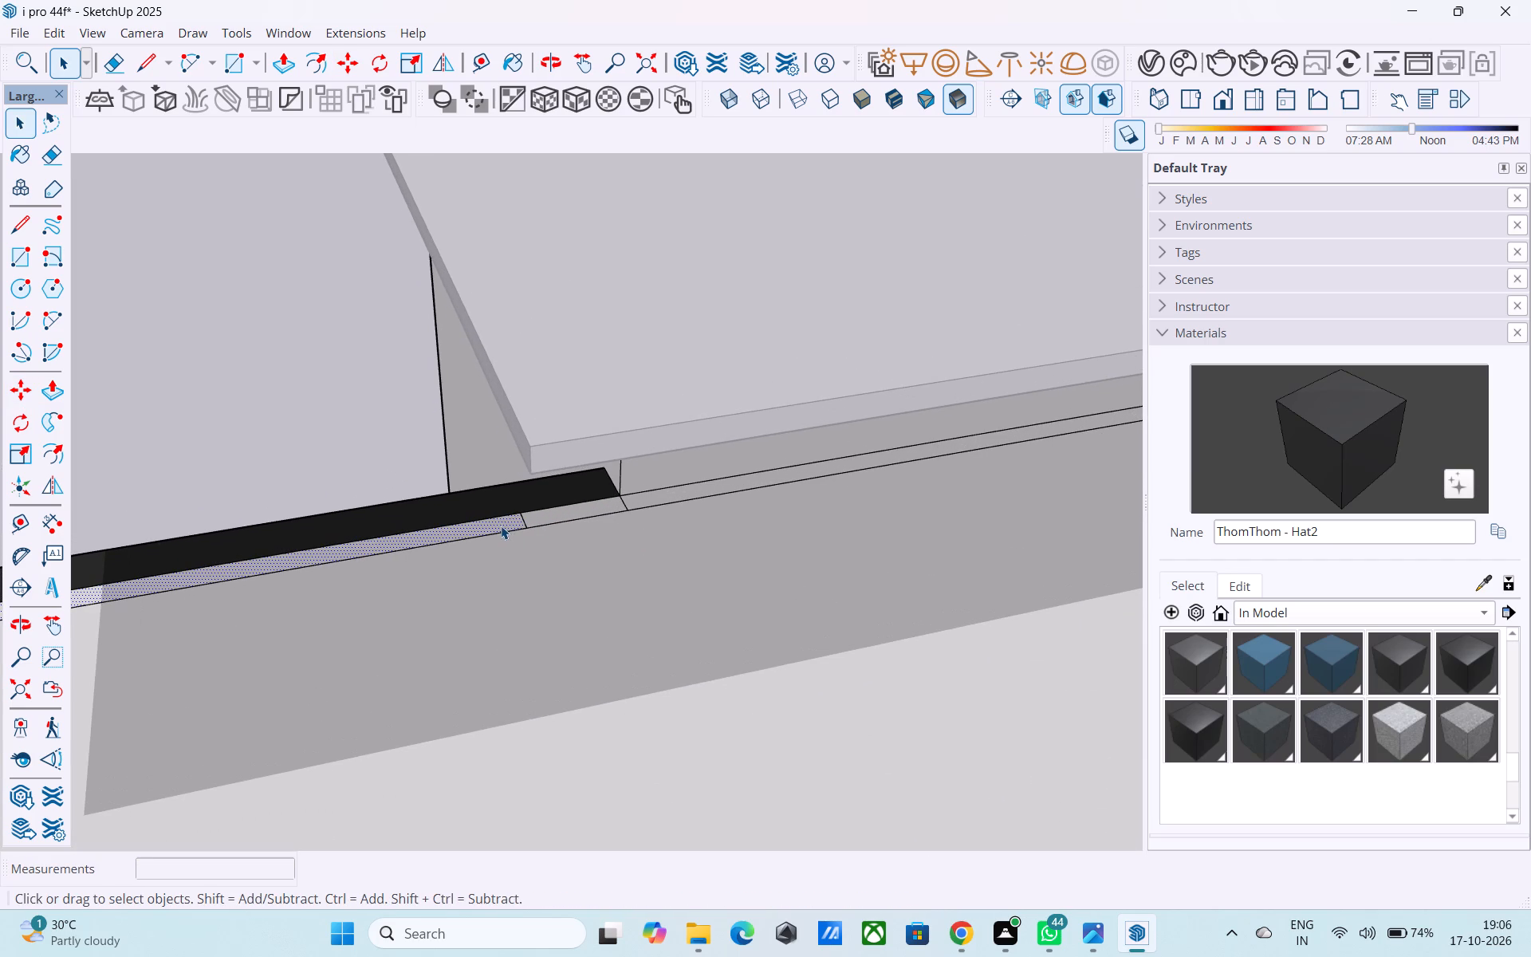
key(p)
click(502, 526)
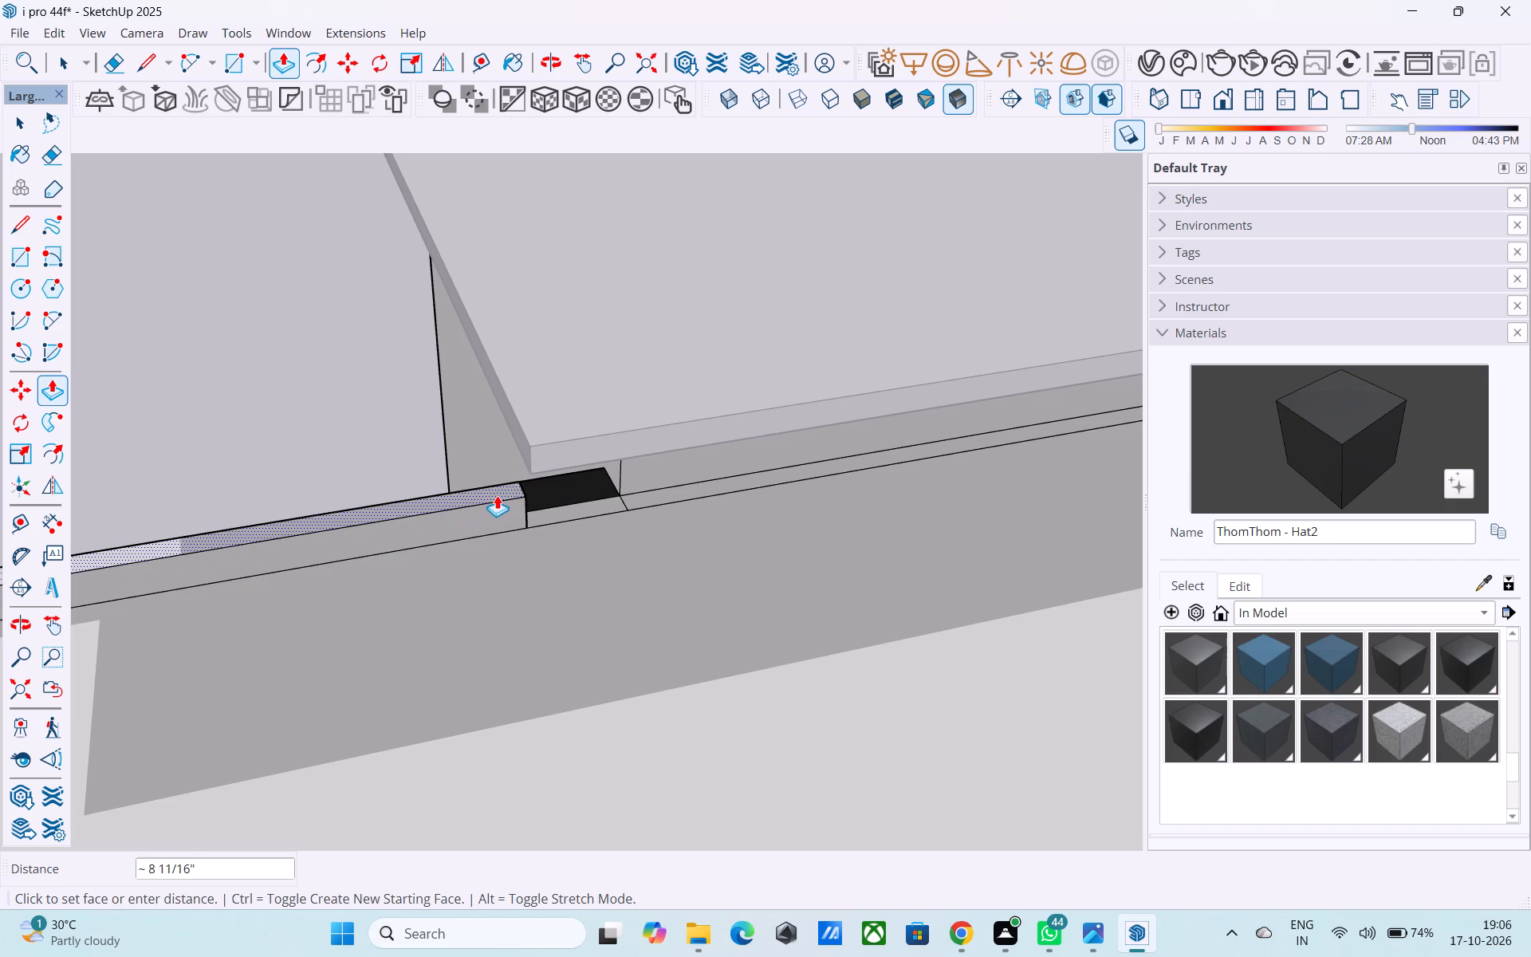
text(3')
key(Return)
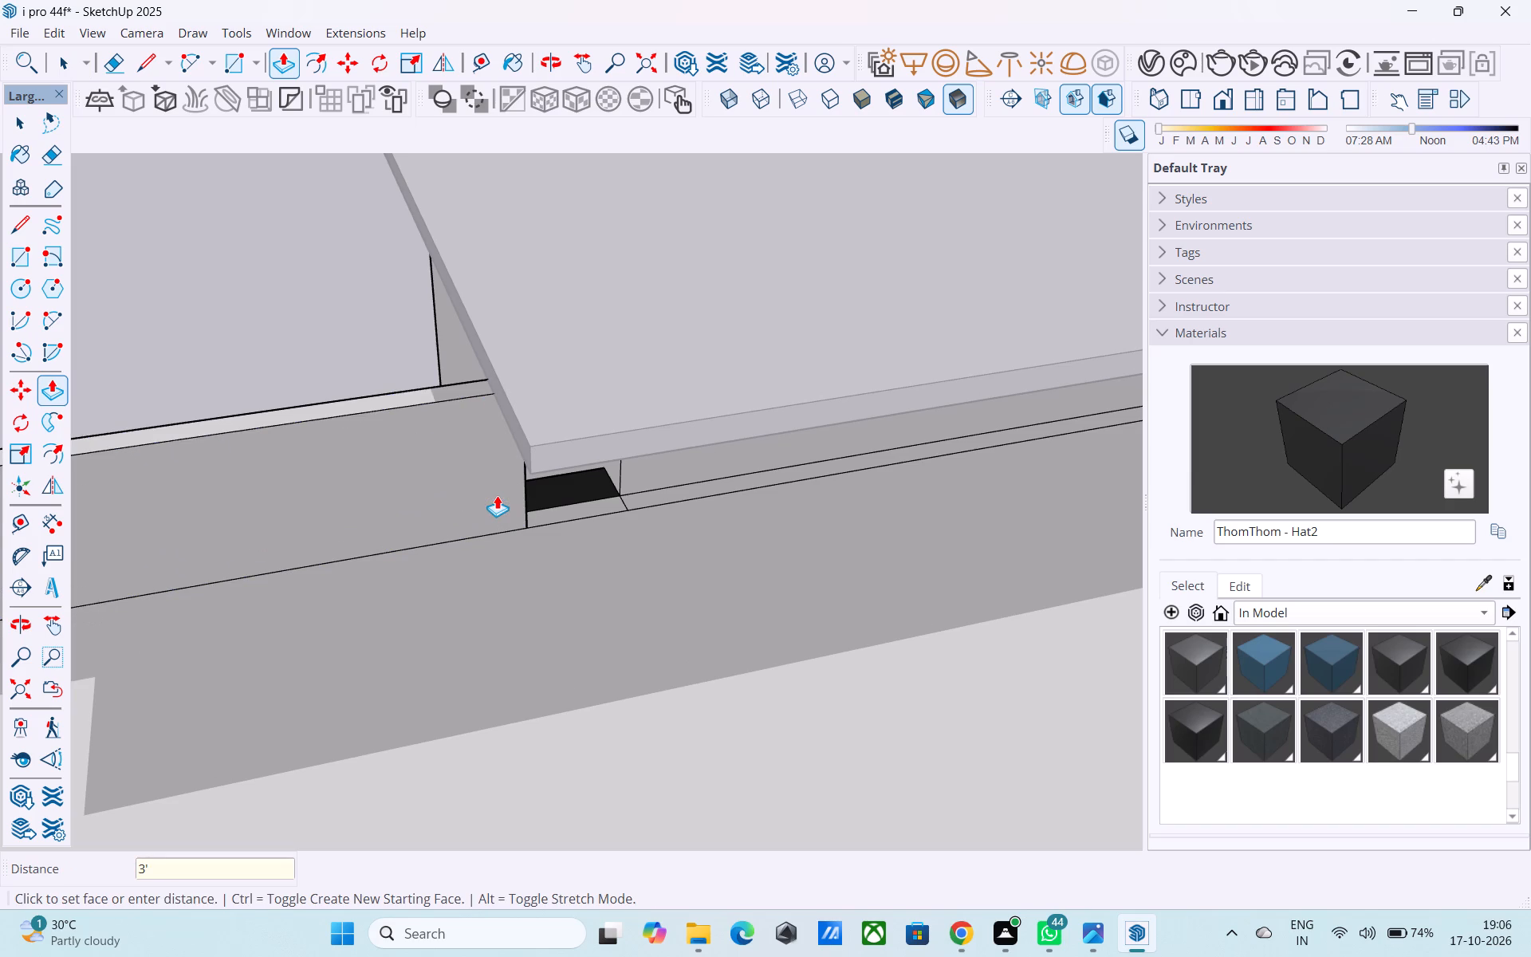
Examine the parapet around the upper roof and its gaps beside the central tower beneath the canopy slab.
scroll(507, 484, down, 10)
middle_drag(525, 524, 969, 371)
middle_drag(694, 392, 697, 392)
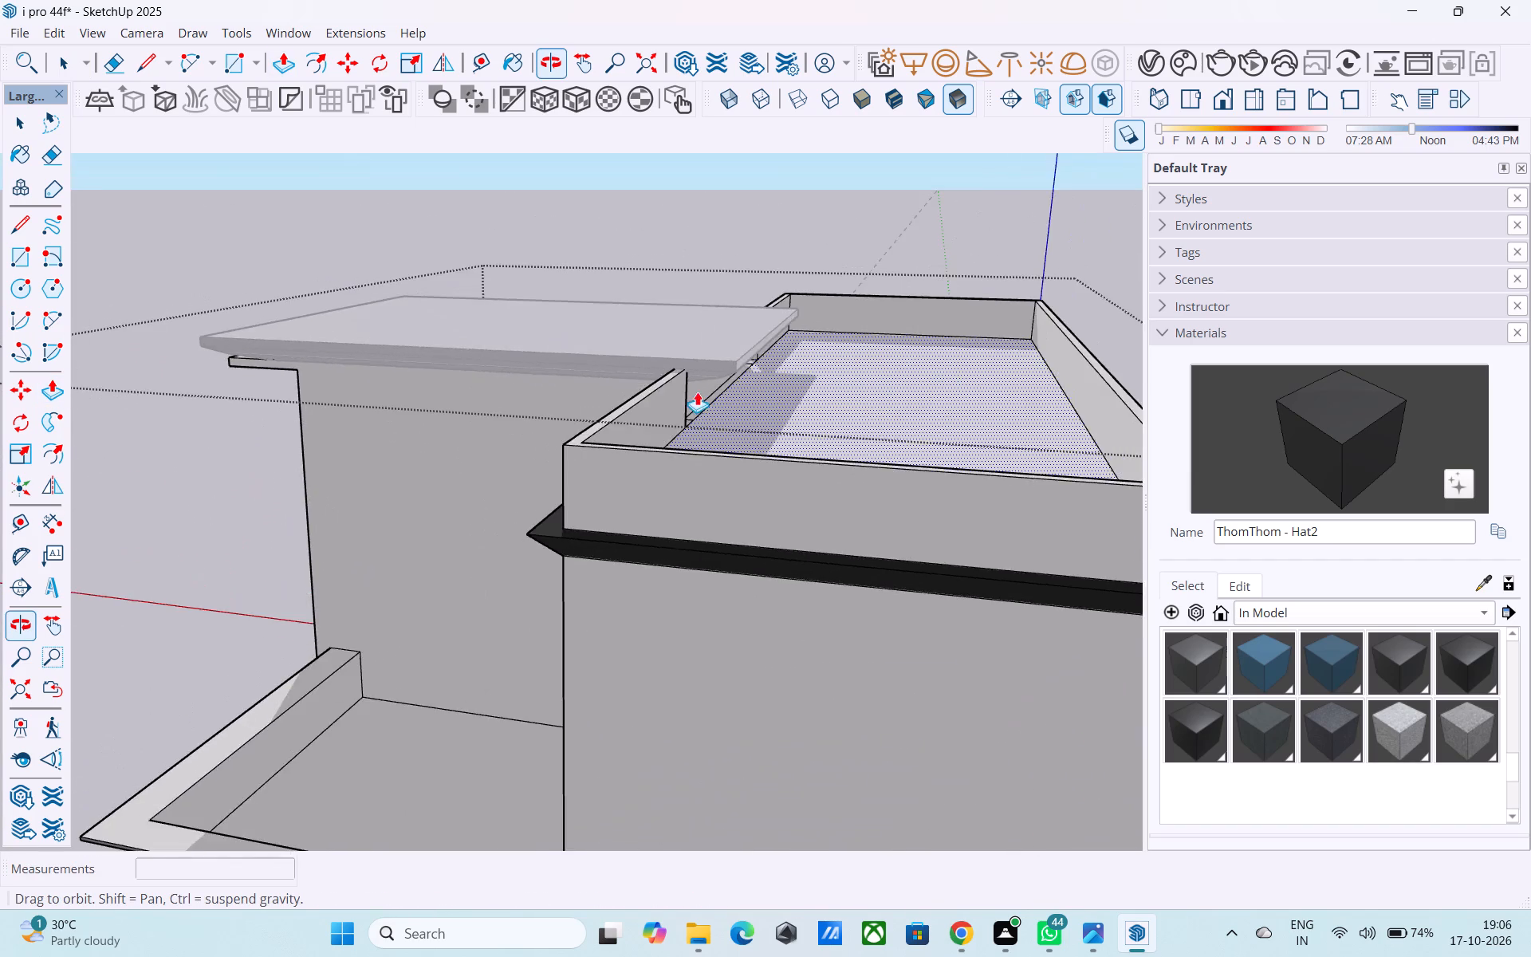
middle_drag(697, 392, 1135, 370)
scroll(924, 348, up, 19)
middle_drag(635, 367, 679, 395)
middle_drag(792, 449, 1136, 419)
scroll(931, 459, up, 1)
scroll(931, 458, down, 5)
middle_drag(677, 537, 26, 532)
scroll(127, 549, down, 18)
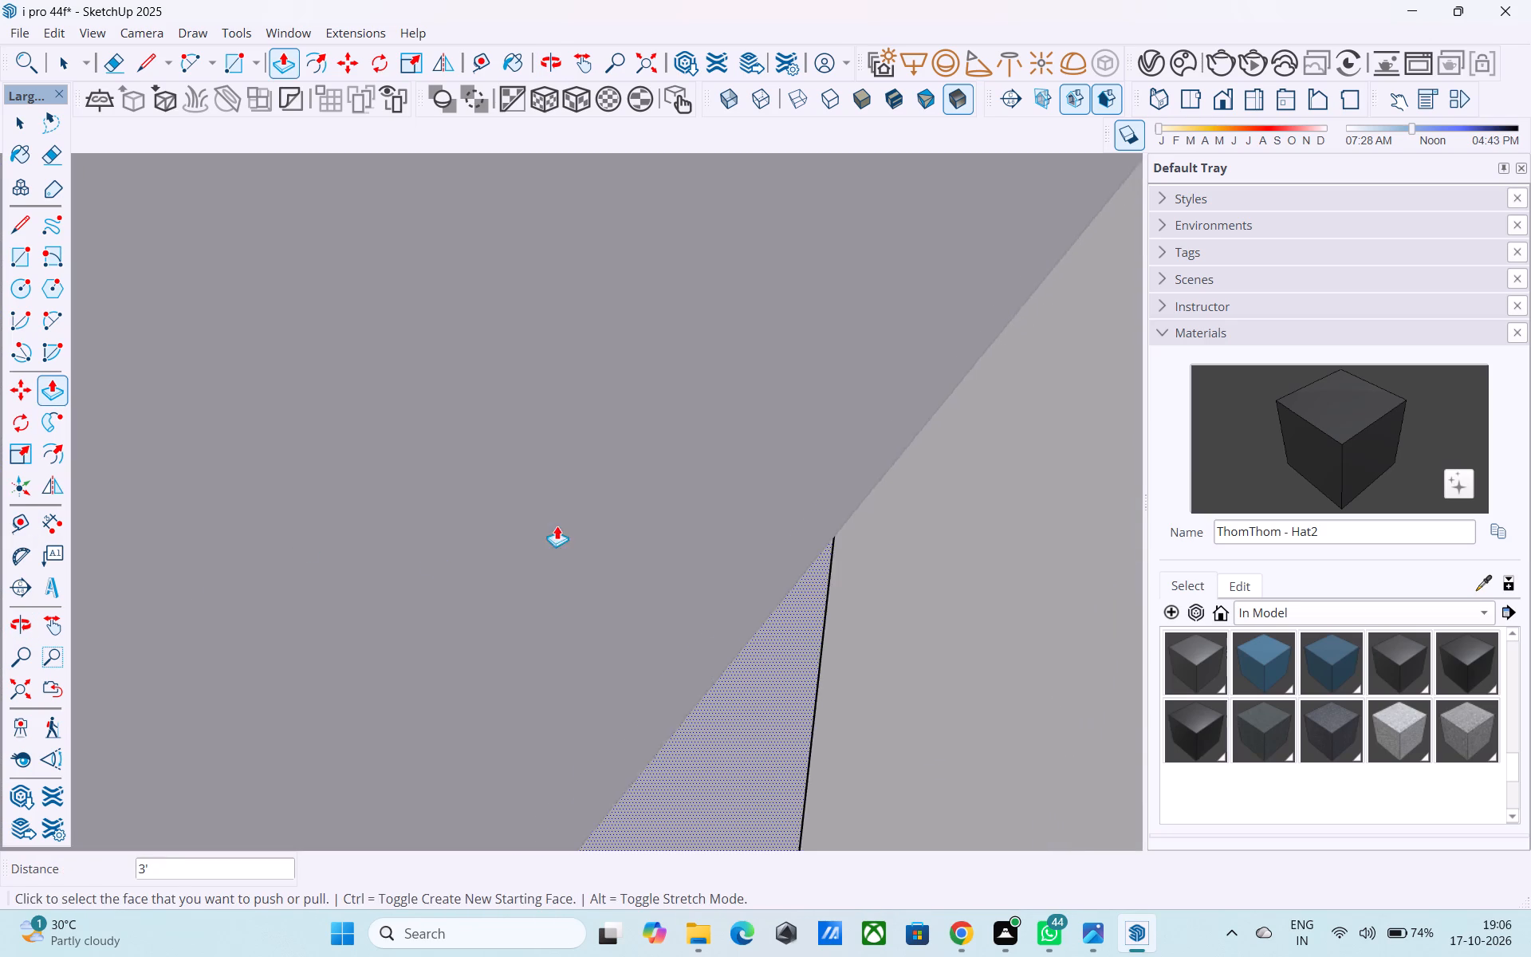
scroll(557, 526, down, 2)
scroll(549, 547, up, 1)
shift+middle_drag(559, 550, 310, 546)
scroll(318, 550, down, 3)
scroll(318, 550, up, 1)
scroll(318, 550, down, 20)
scroll(318, 550, down, 6)
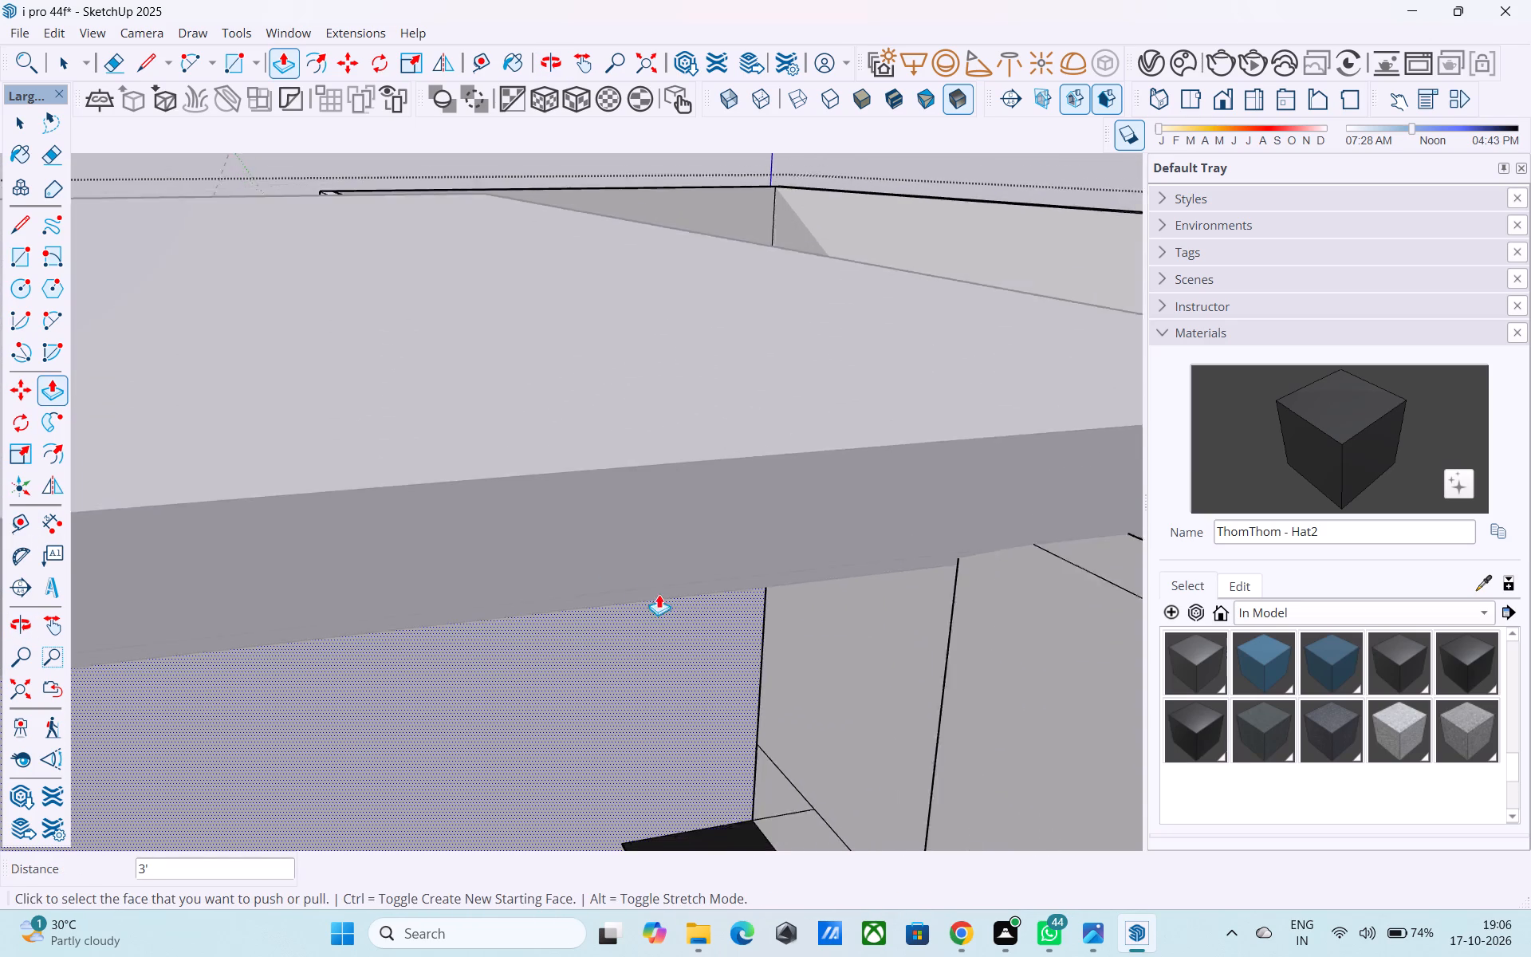
scroll(659, 594, down, 9)
shift+middle_drag(675, 681, 535, 363)
scroll(535, 363, down, 6)
shift+middle_drag(526, 380, 360, 545)
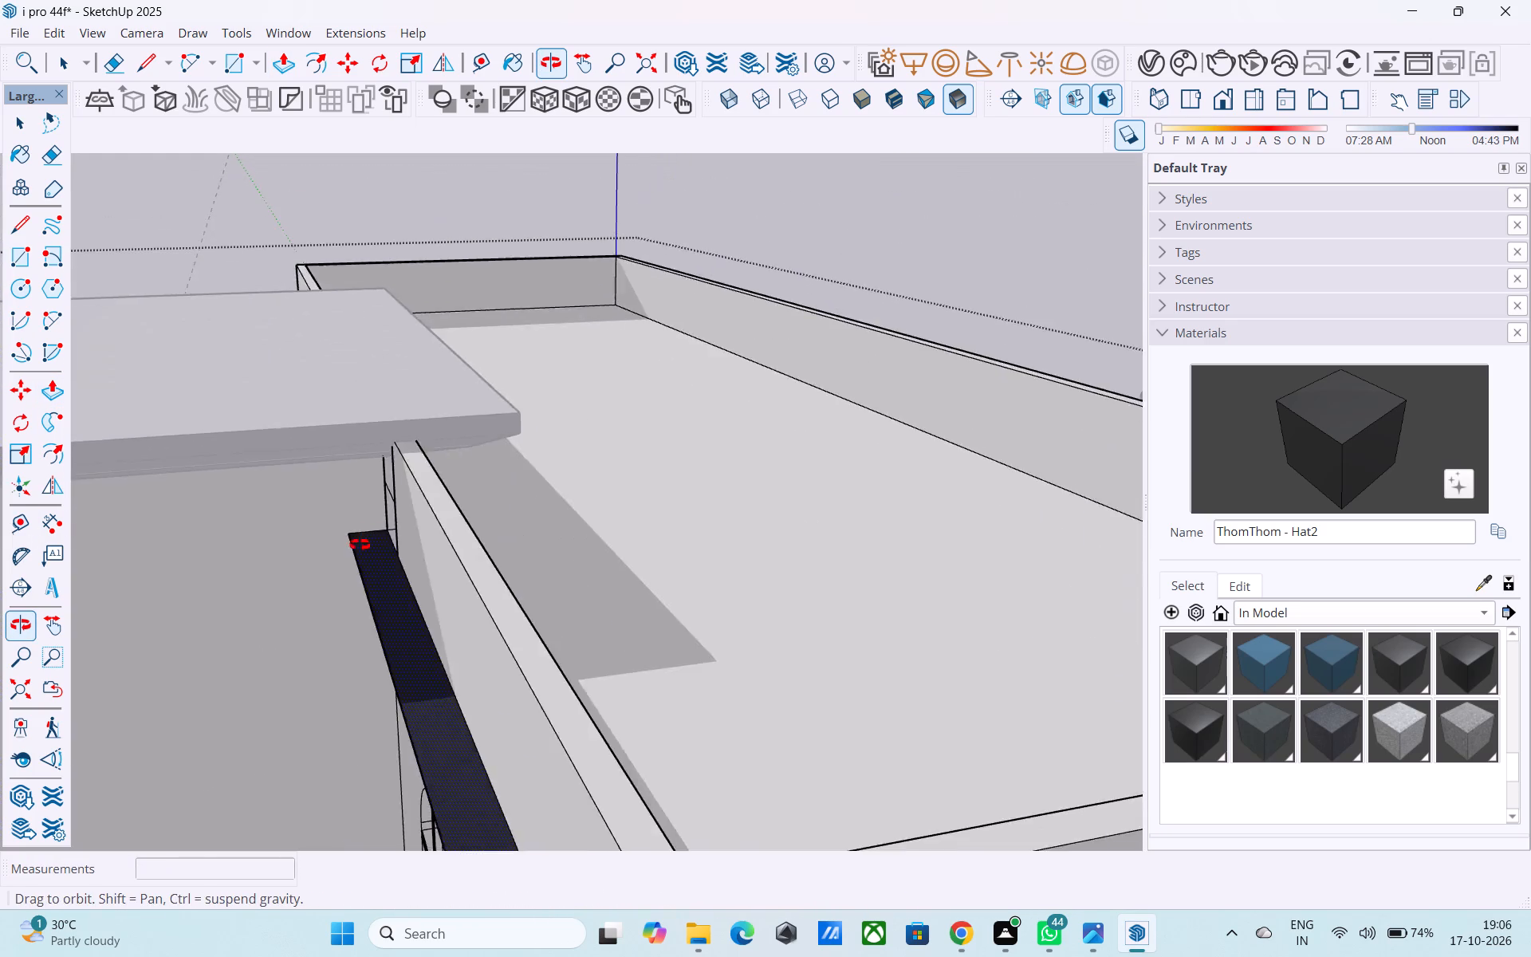
shift+middle_drag(360, 545, 0, 597)
shift+middle_drag(245, 526, 0, 461)
shift+middle_drag(187, 425, 204, 577)
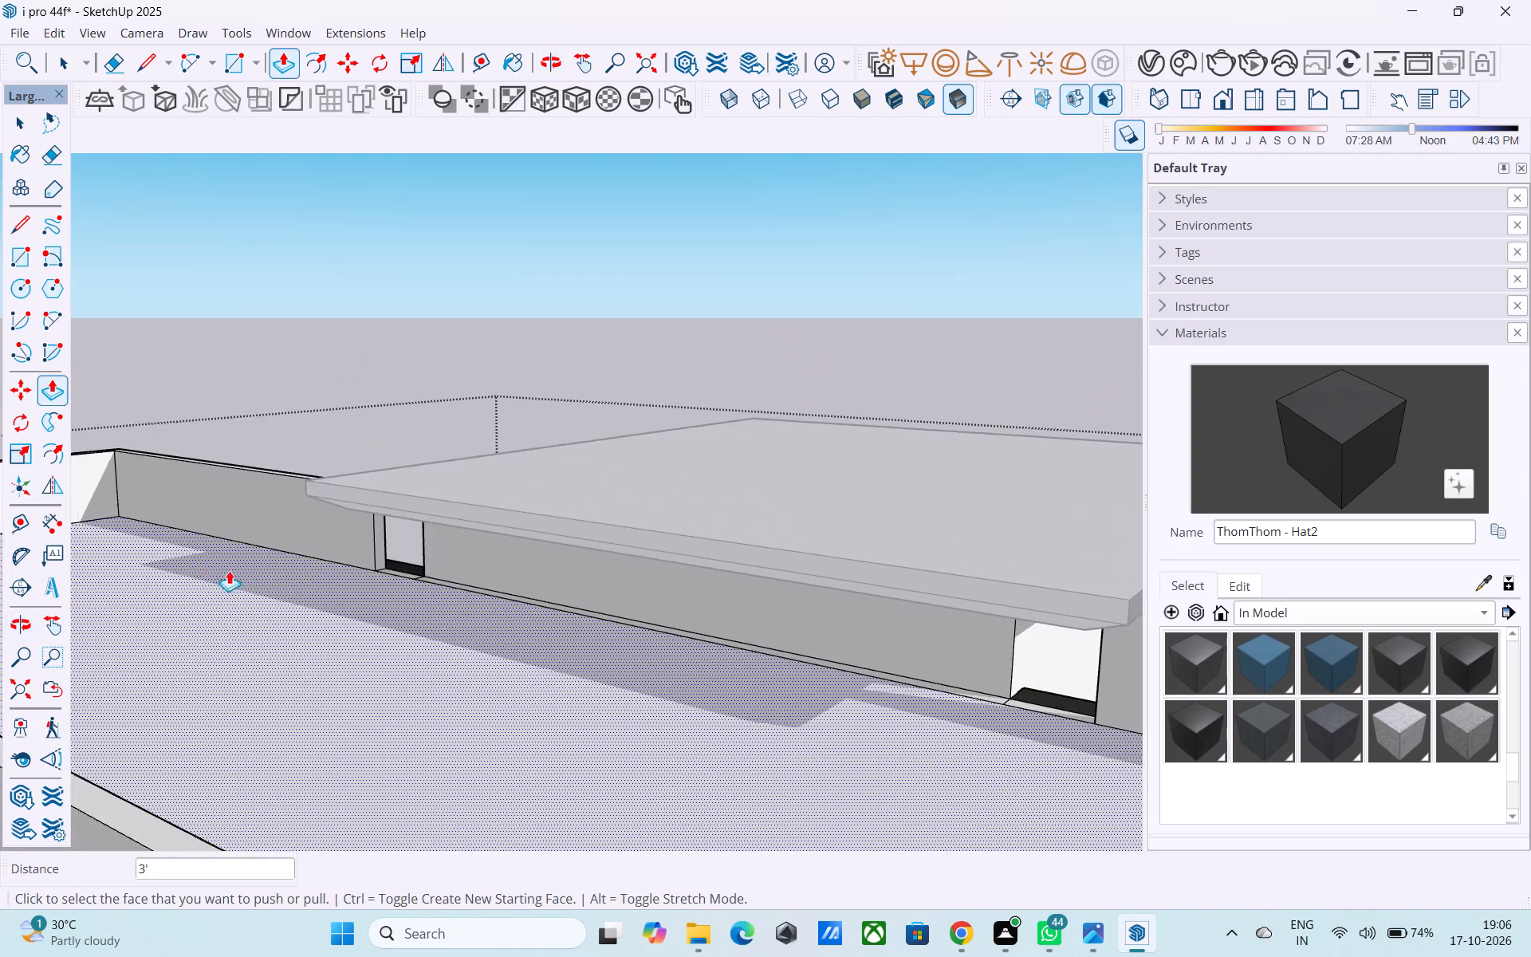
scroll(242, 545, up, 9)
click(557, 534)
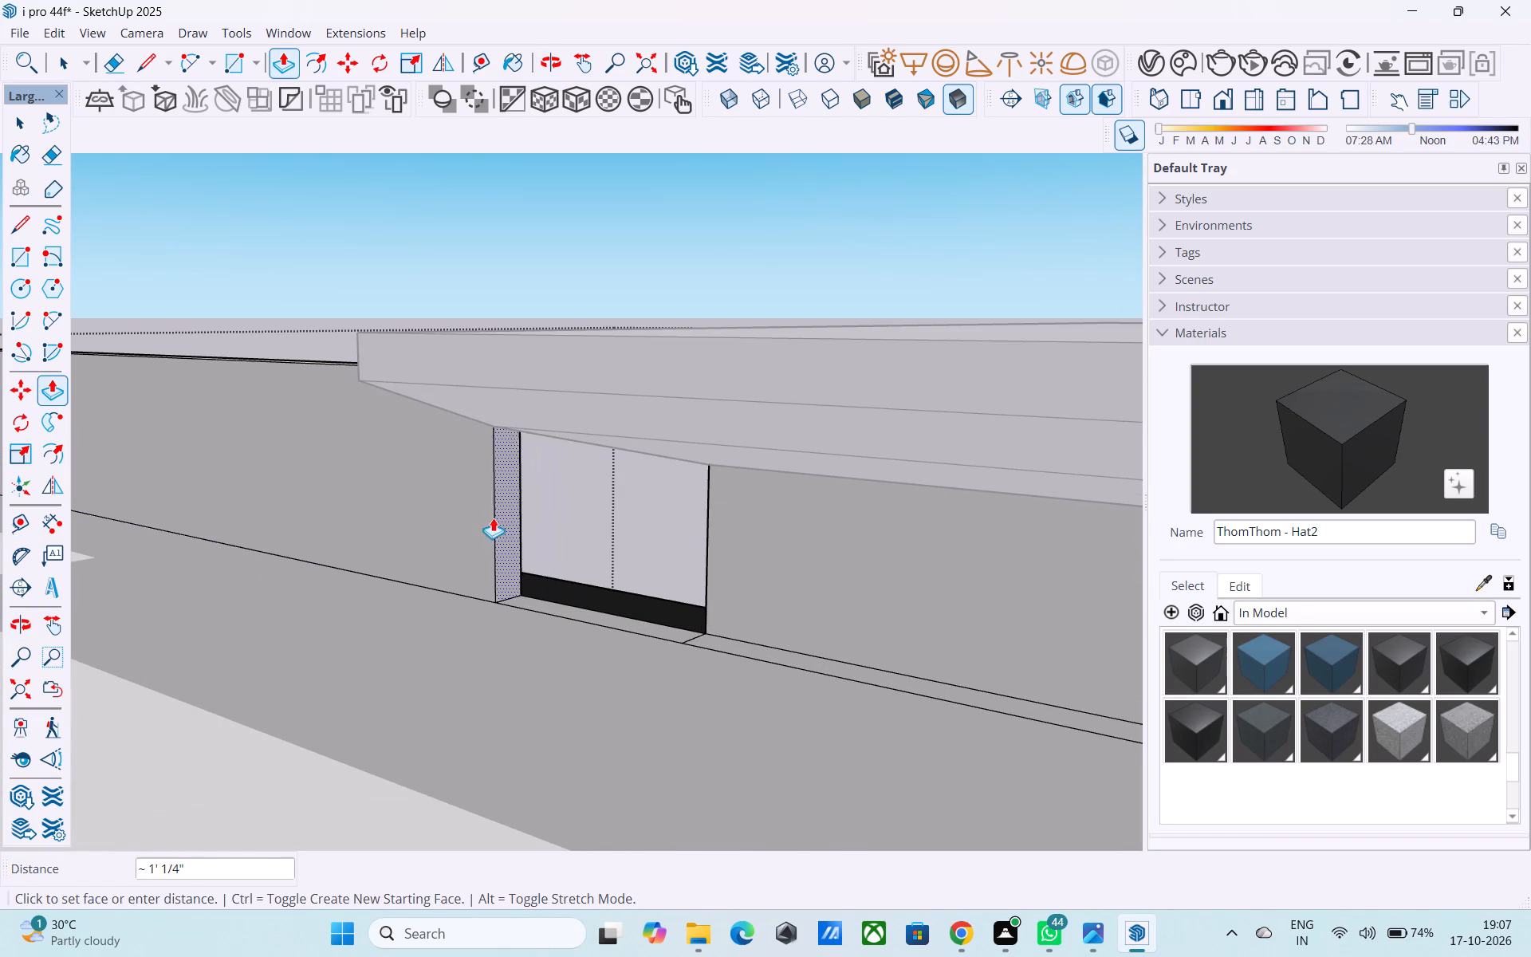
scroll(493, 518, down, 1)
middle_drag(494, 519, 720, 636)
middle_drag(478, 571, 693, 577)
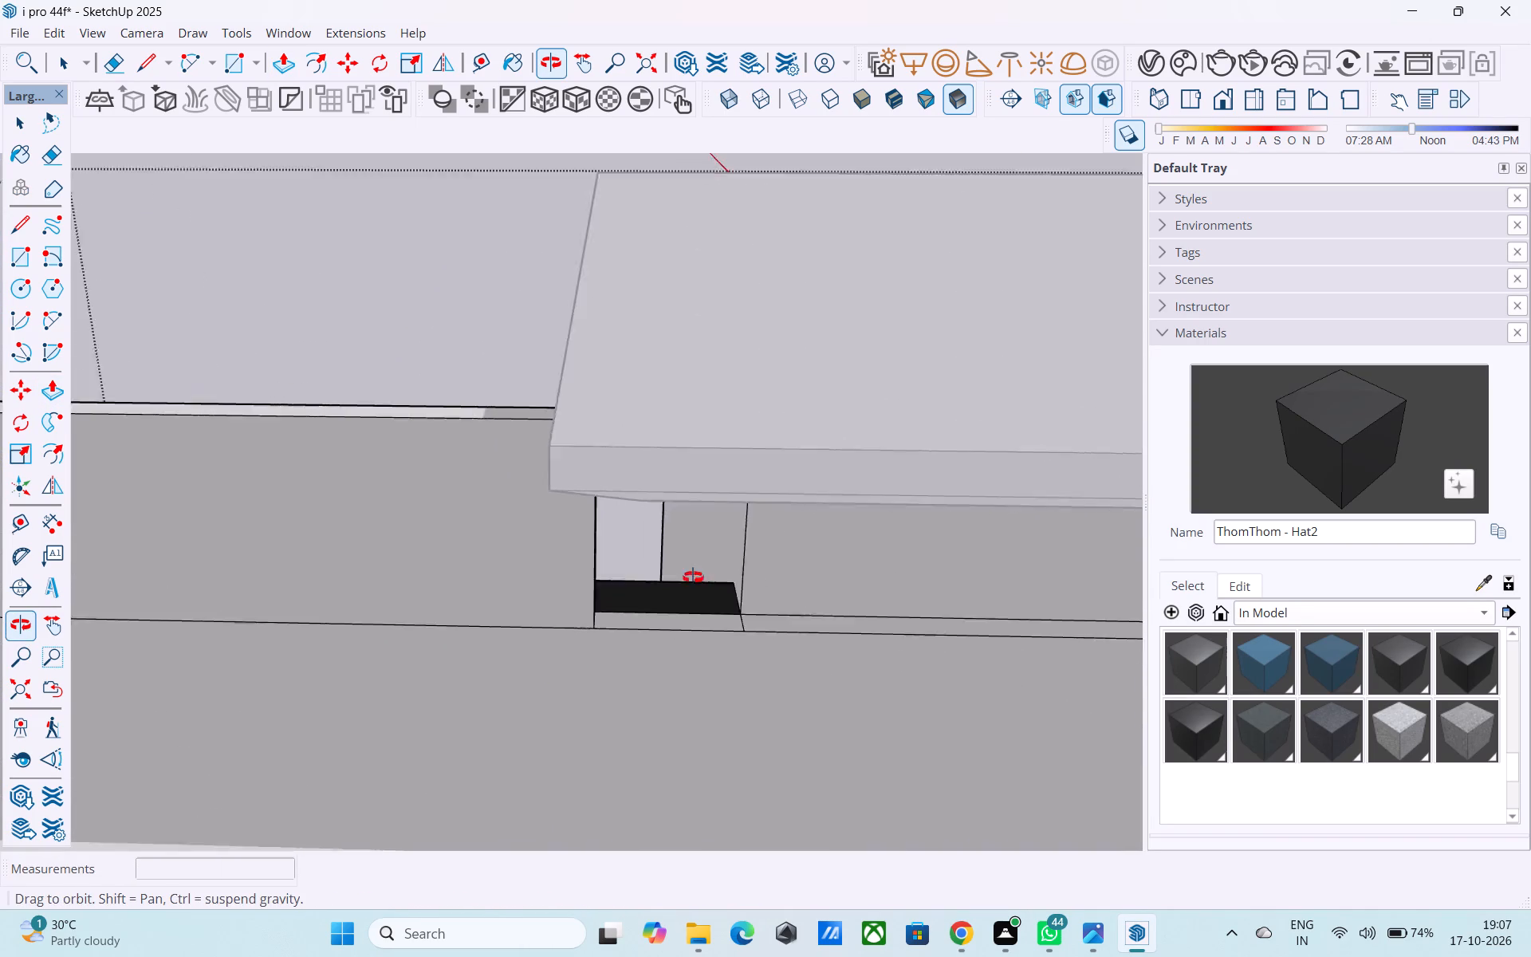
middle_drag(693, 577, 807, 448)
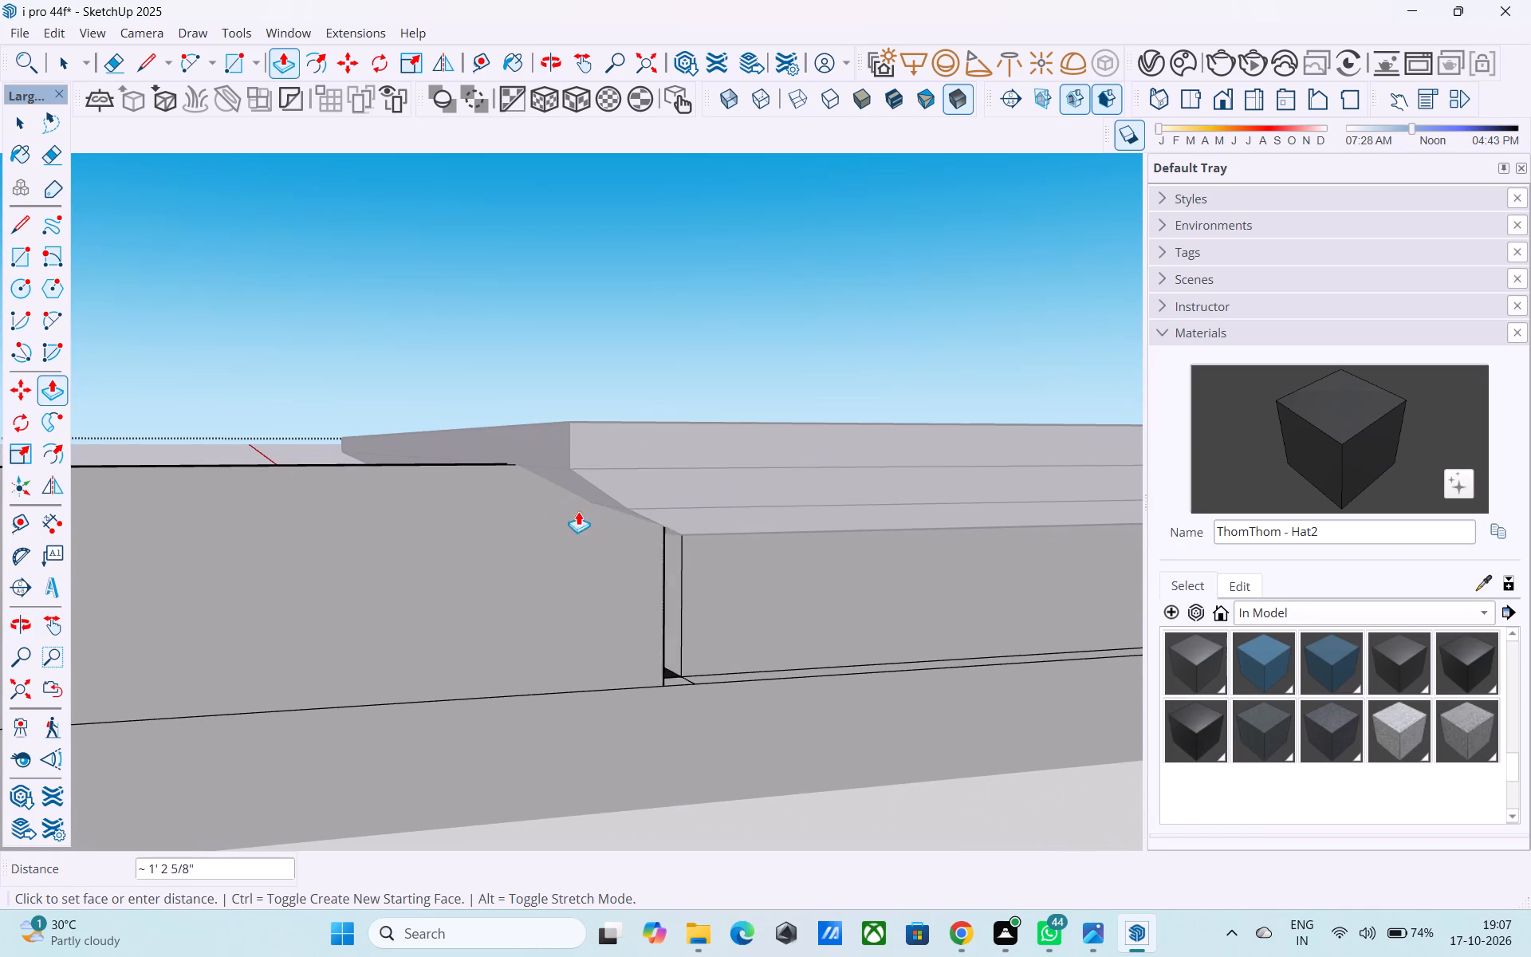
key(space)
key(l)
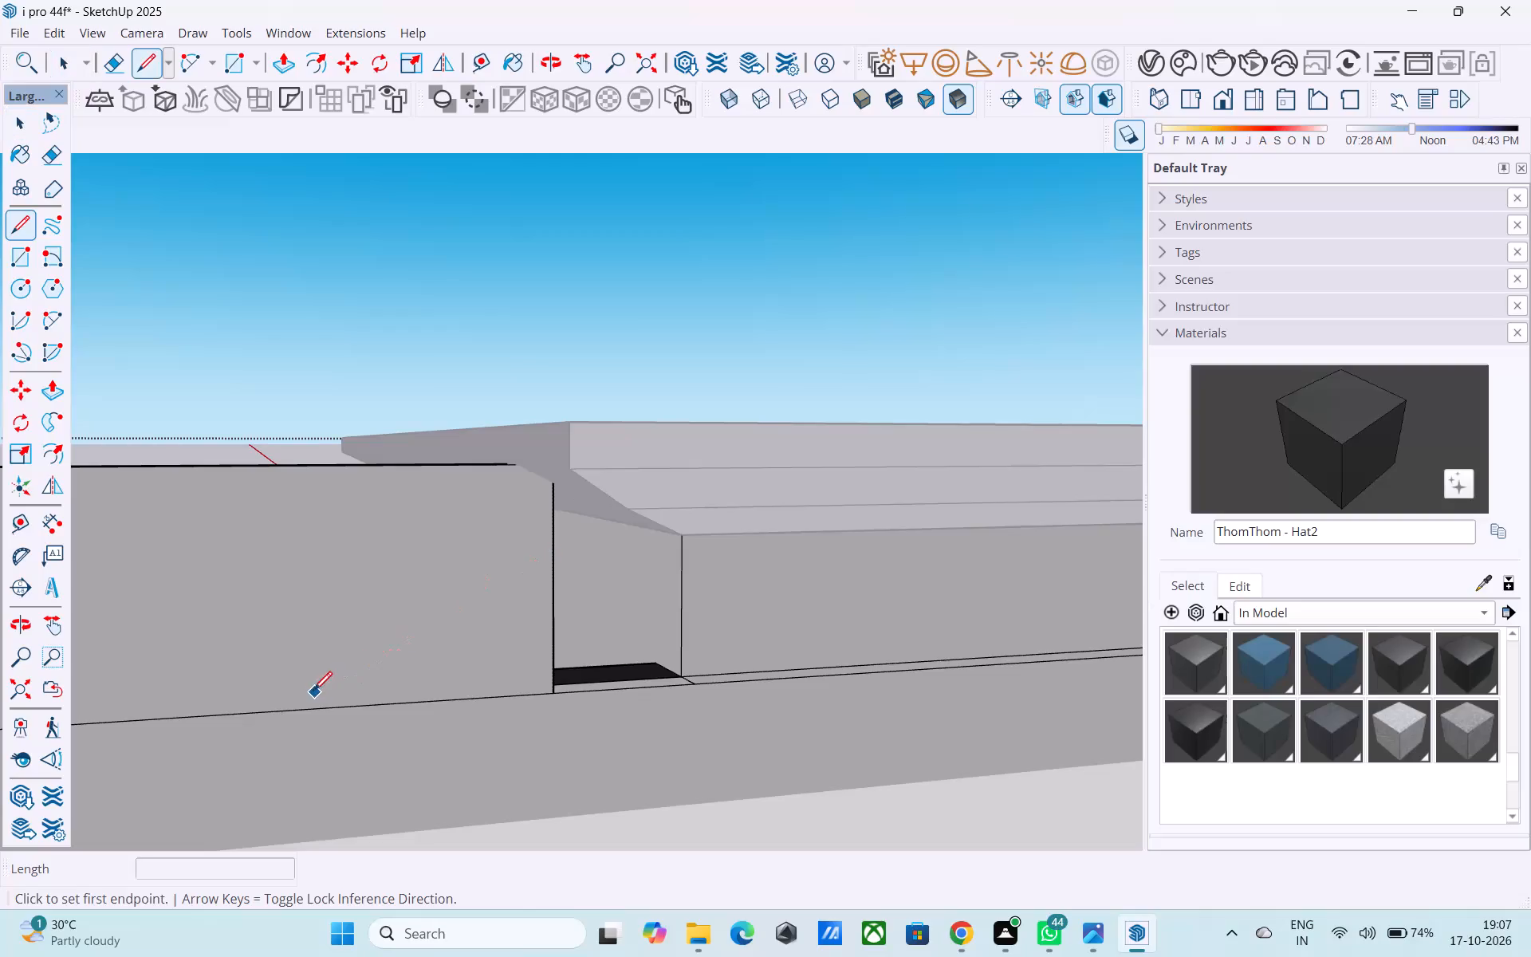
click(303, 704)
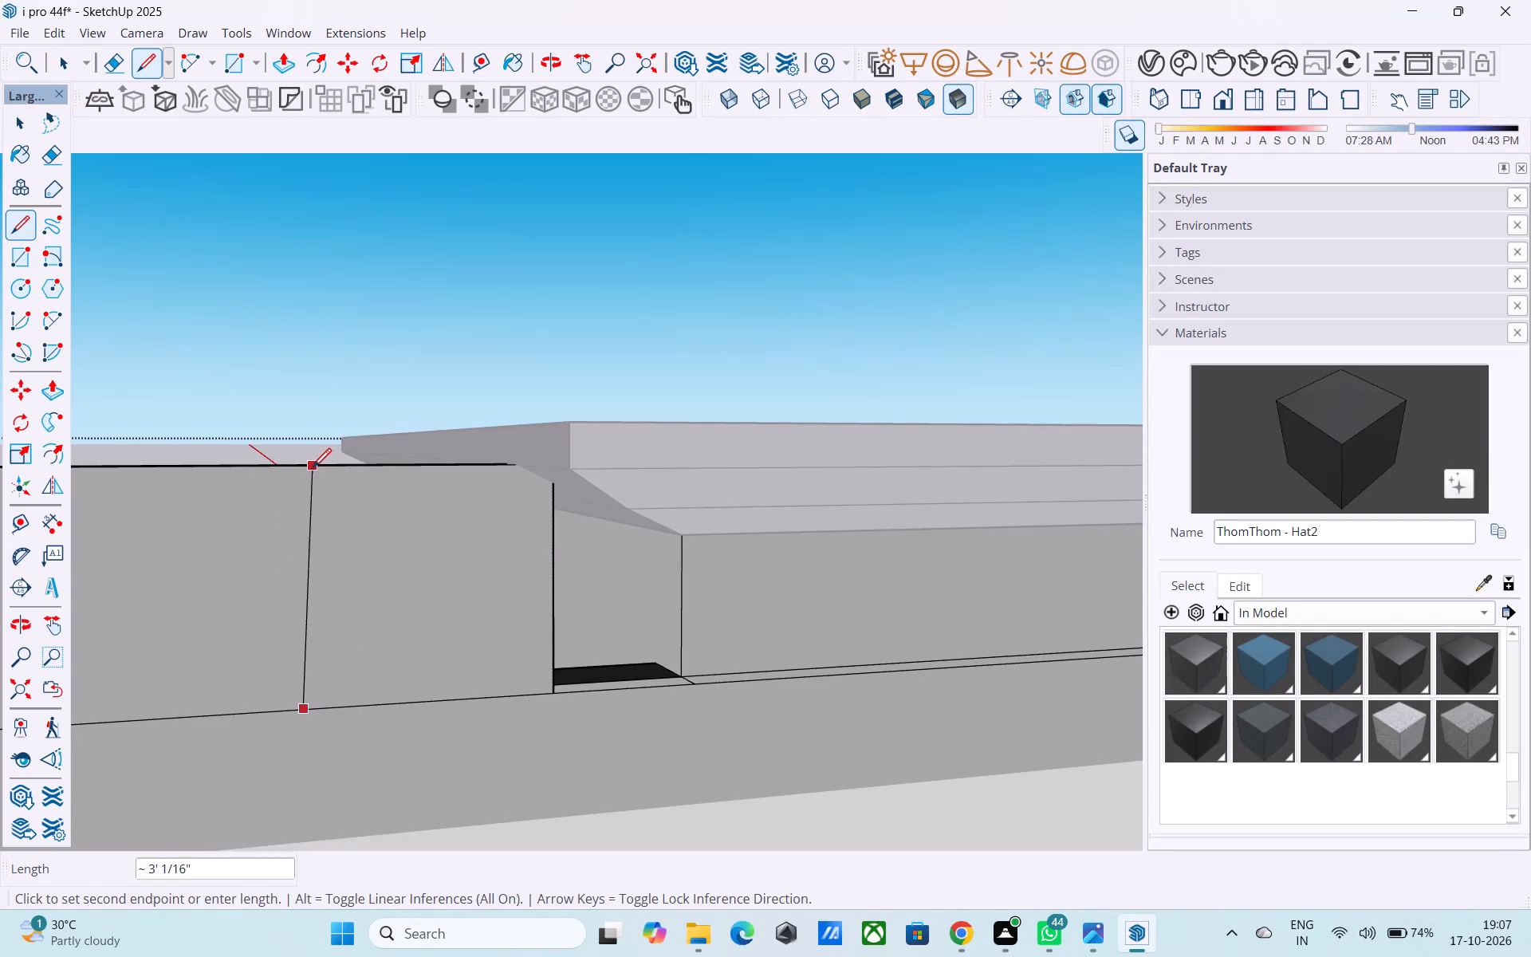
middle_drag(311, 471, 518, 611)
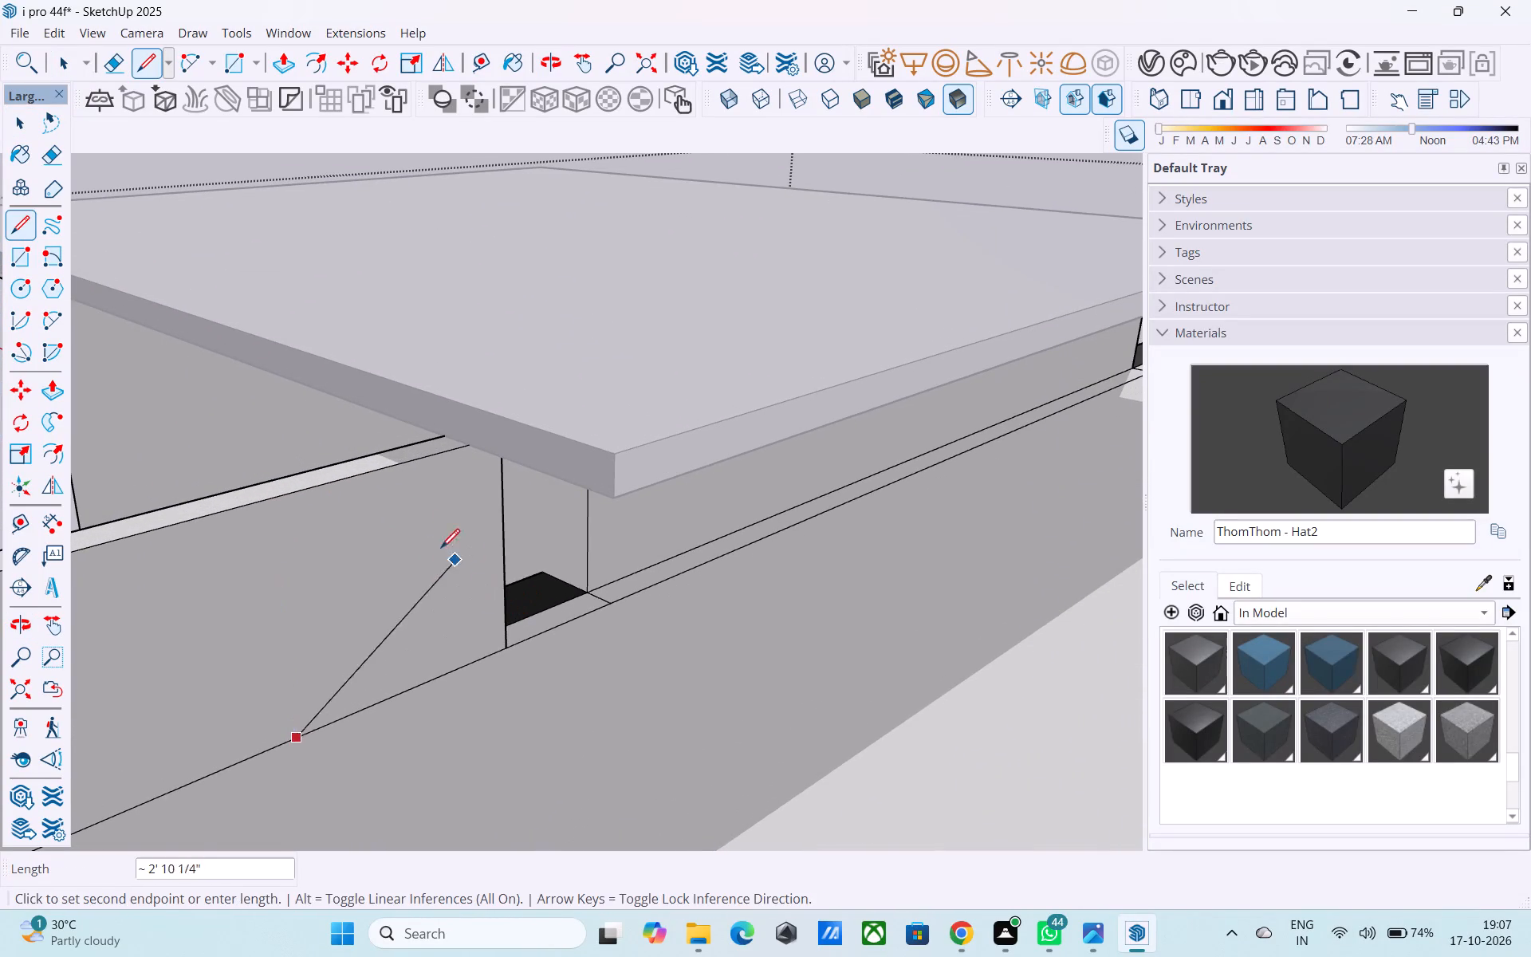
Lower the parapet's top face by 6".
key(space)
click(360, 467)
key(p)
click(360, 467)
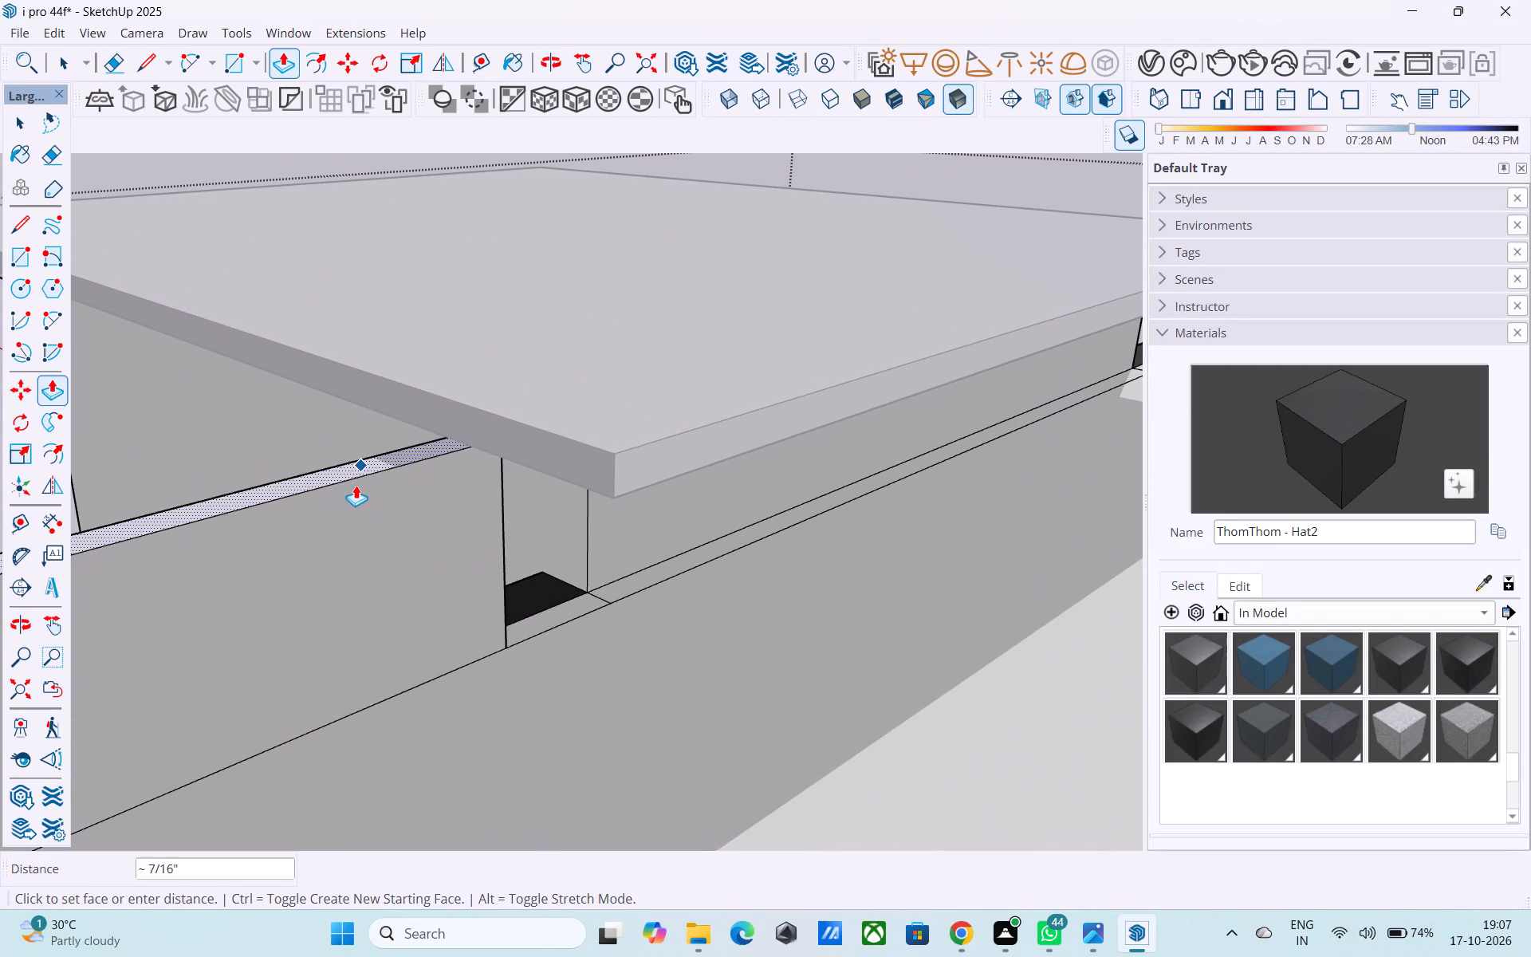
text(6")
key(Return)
Examine the lowered parapet against the canopy slab and the house's overall roofline.
middle_drag(310, 492, 242, 373)
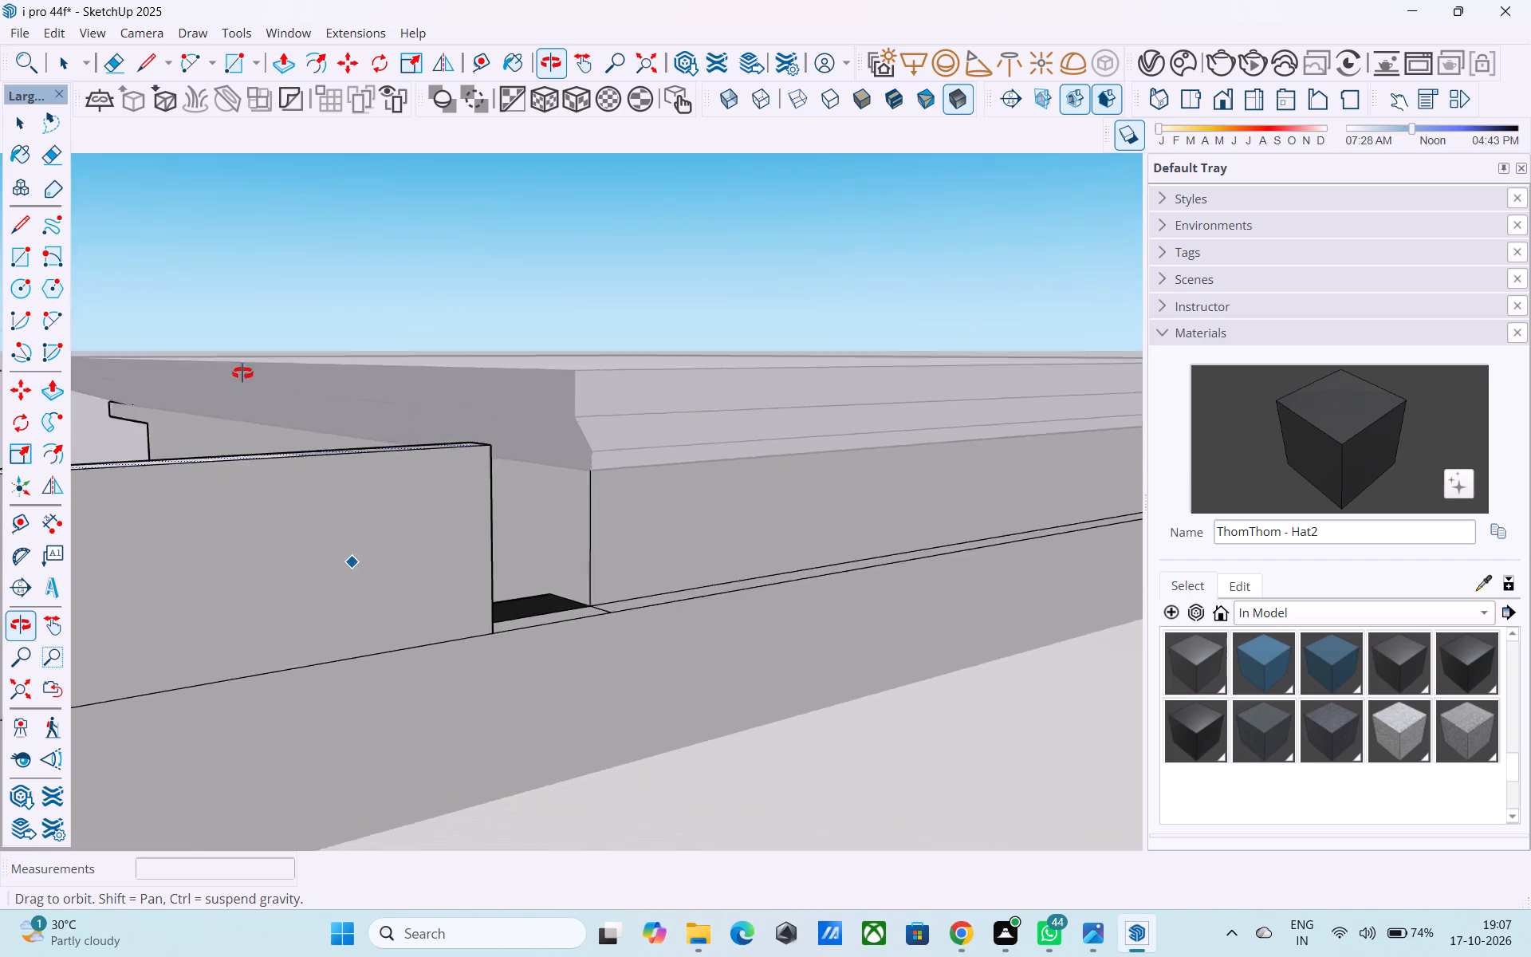
middle_drag(242, 373, 227, 359)
scroll(340, 455, down, 4)
middle_drag(349, 448, 94, 510)
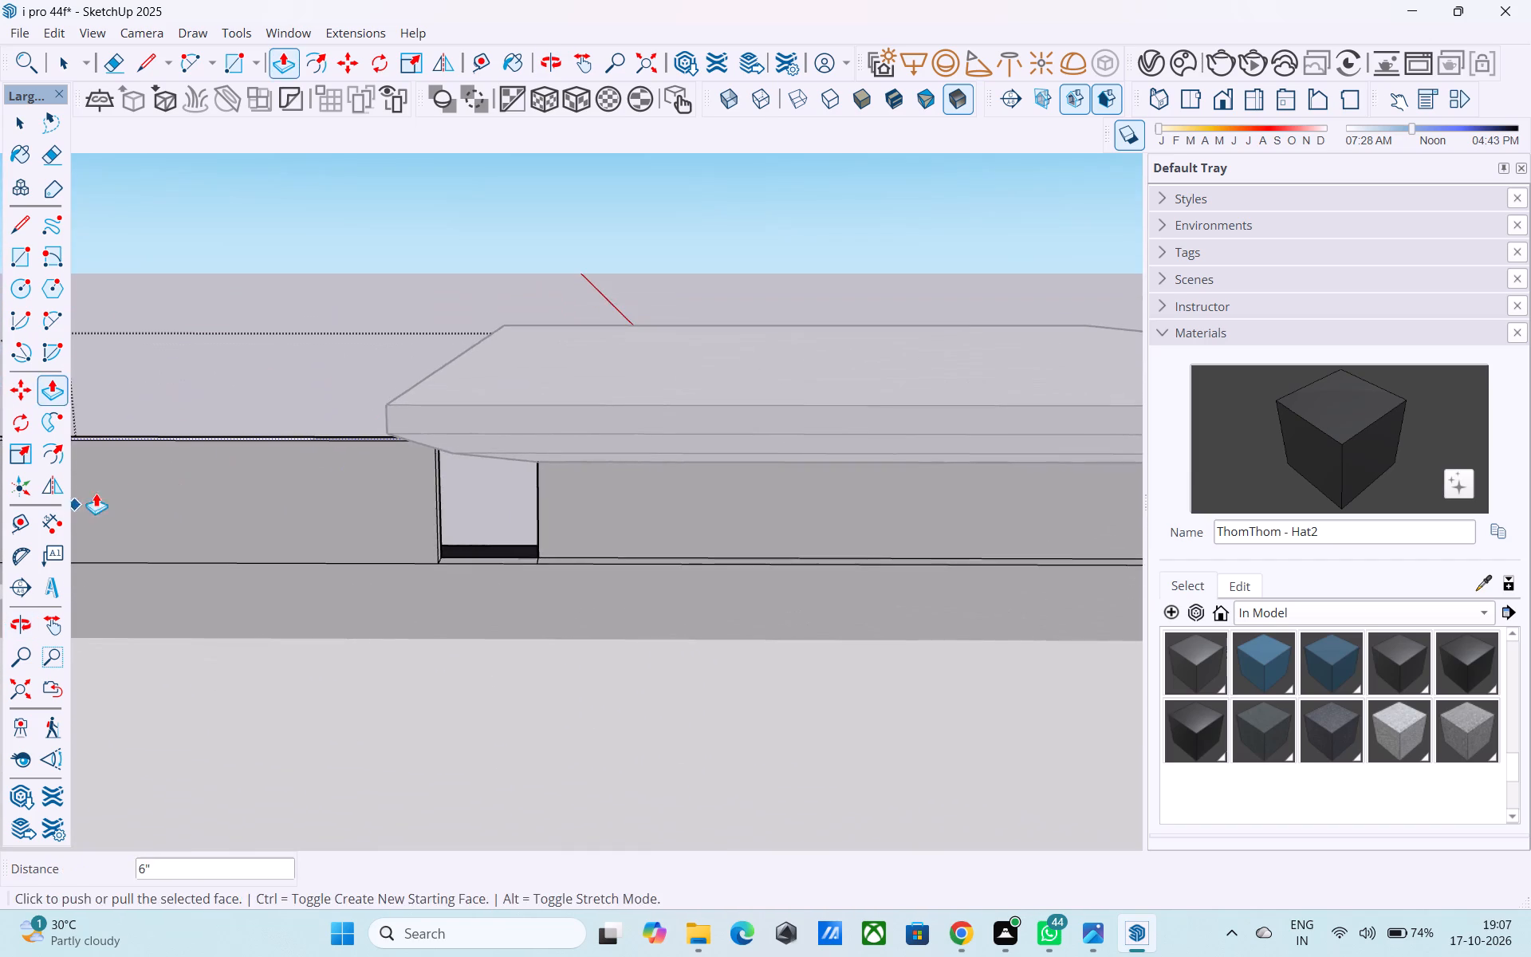
middle_drag(184, 494, 423, 601)
scroll(424, 603, down, 11)
middle_drag(449, 625, 1064, 516)
middle_drag(680, 511, 707, 514)
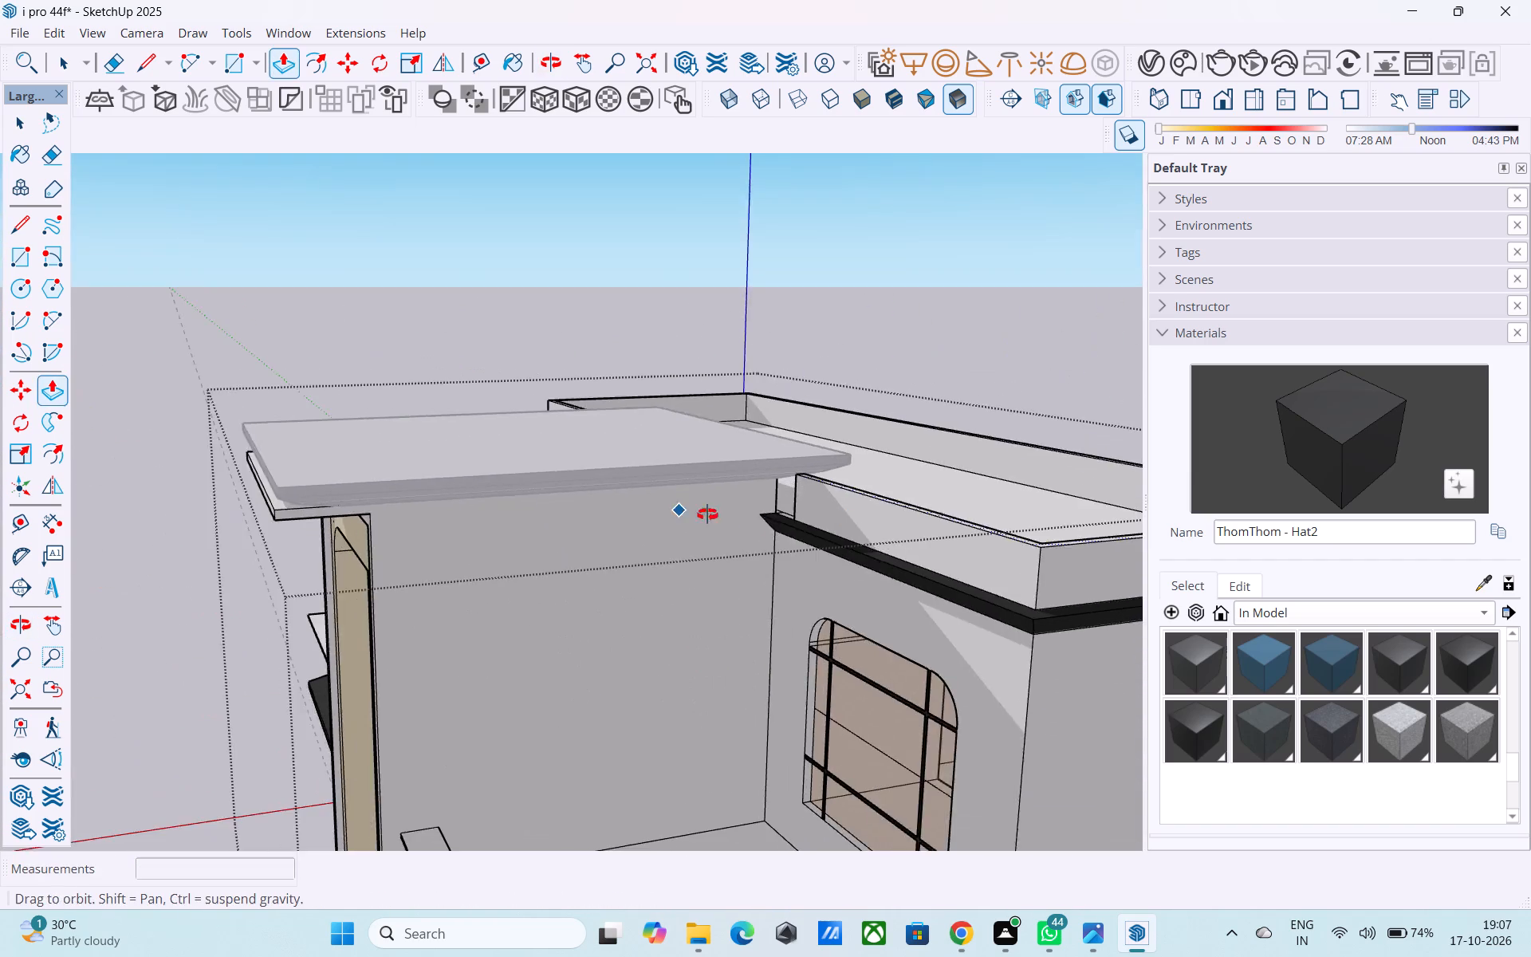
middle_drag(707, 514, 1159, 437)
scroll(998, 478, down, 2)
middle_drag(551, 490, 663, 723)
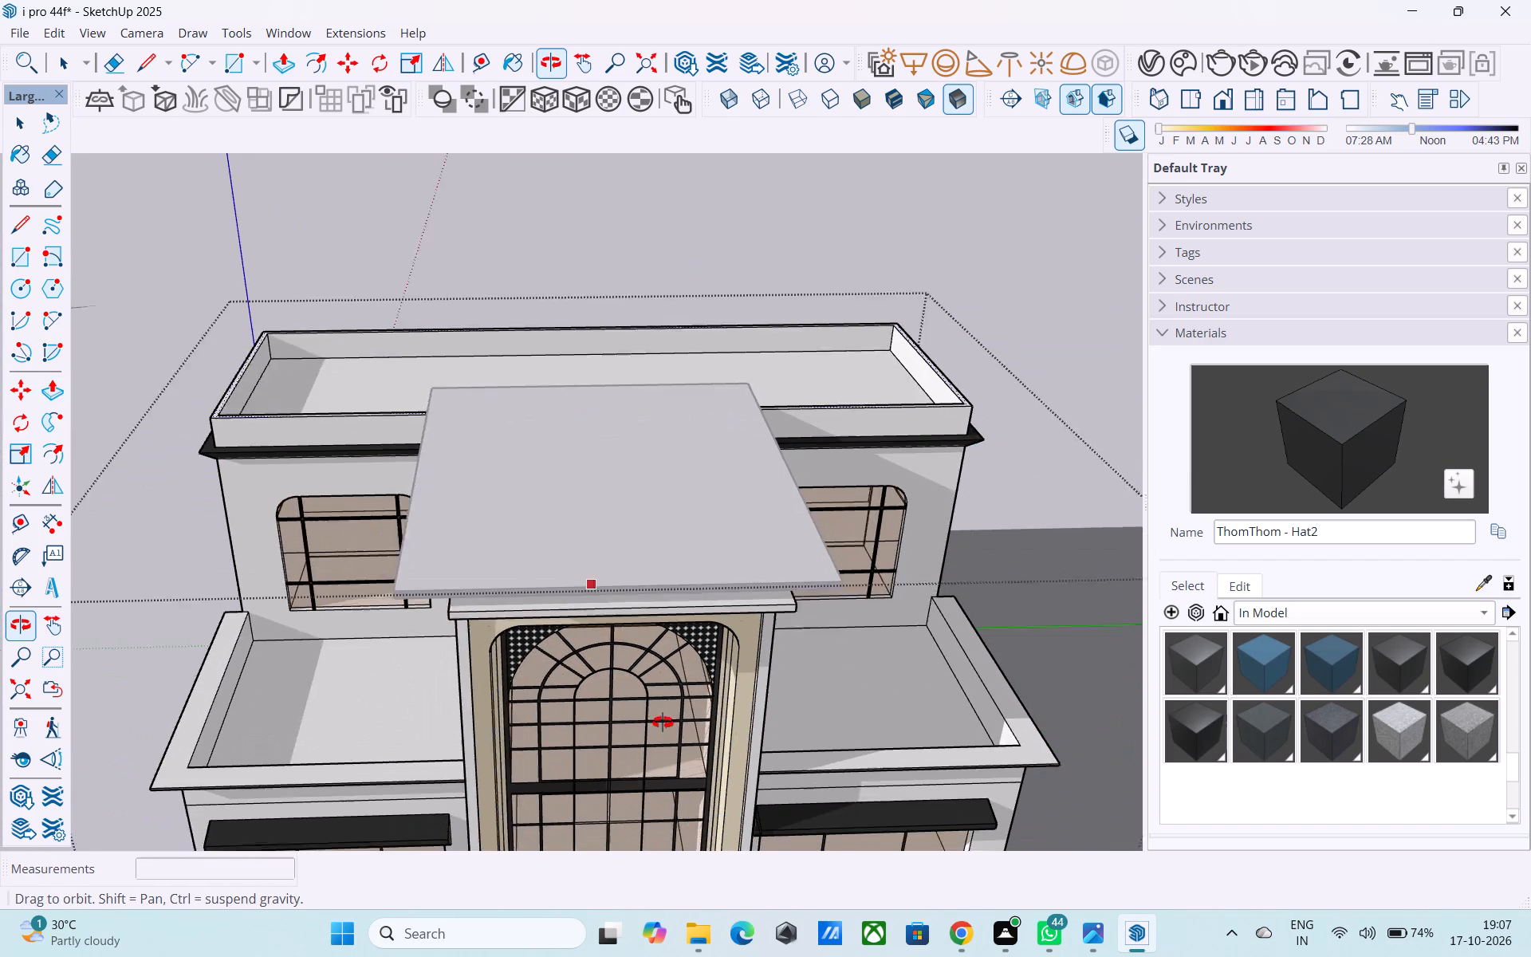
middle_drag(663, 723, 664, 725)
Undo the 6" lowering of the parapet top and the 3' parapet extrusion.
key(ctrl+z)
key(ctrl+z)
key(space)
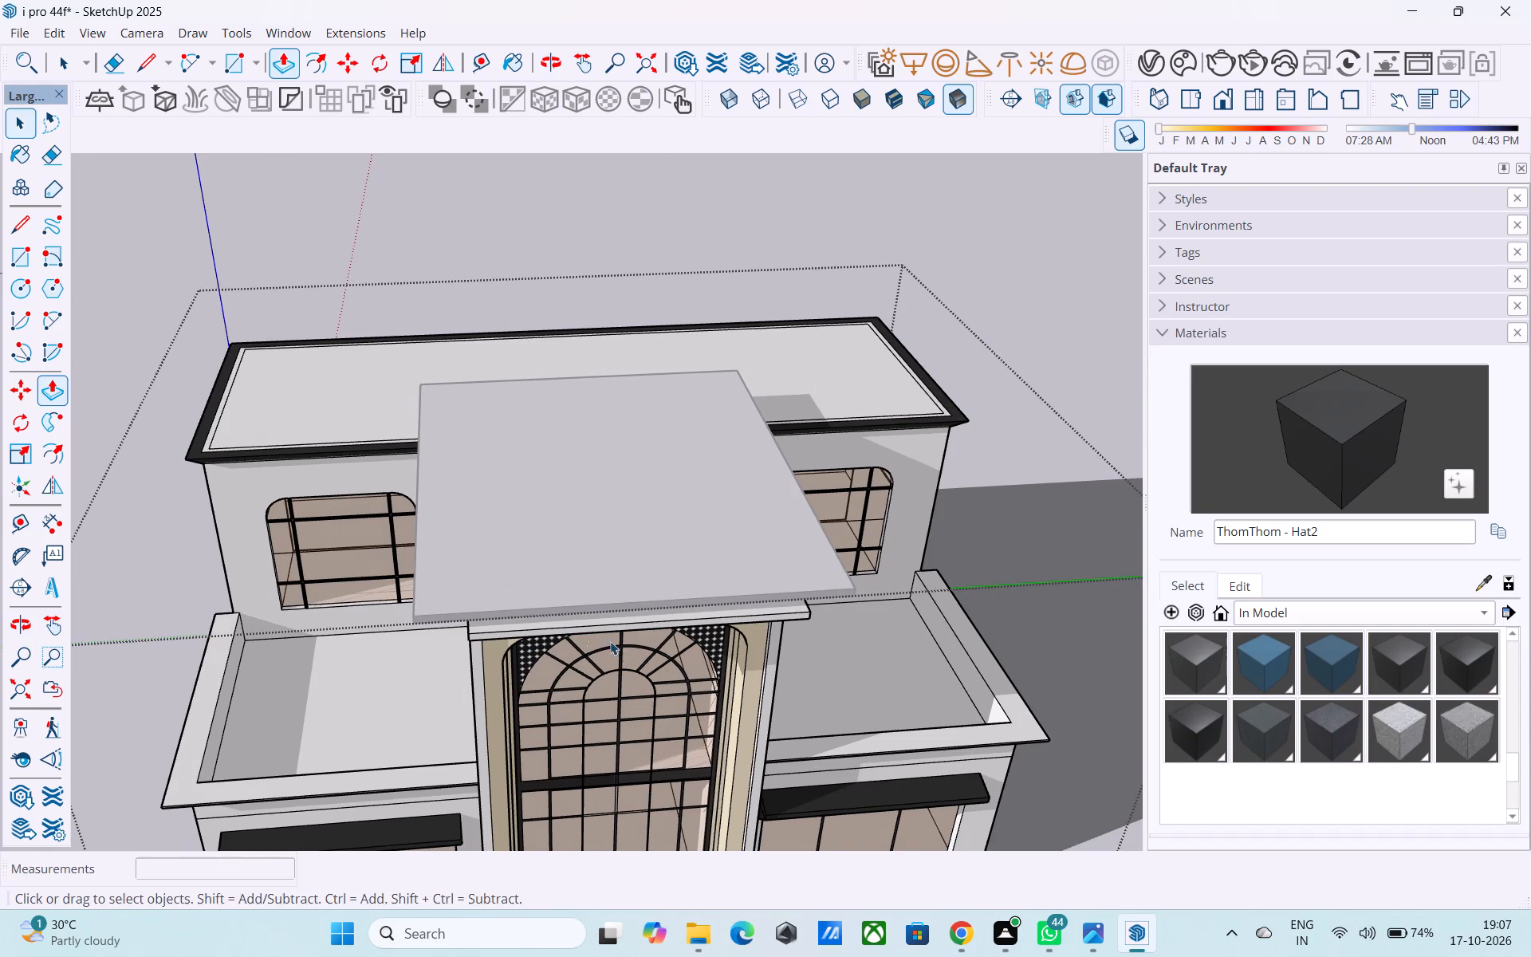
Offset the outline of the upper roof's inner face inward by 2'.
middle_drag(356, 538, 380, 718)
scroll(340, 530, down, 1)
shift+middle_drag(340, 533, 409, 864)
click(344, 692)
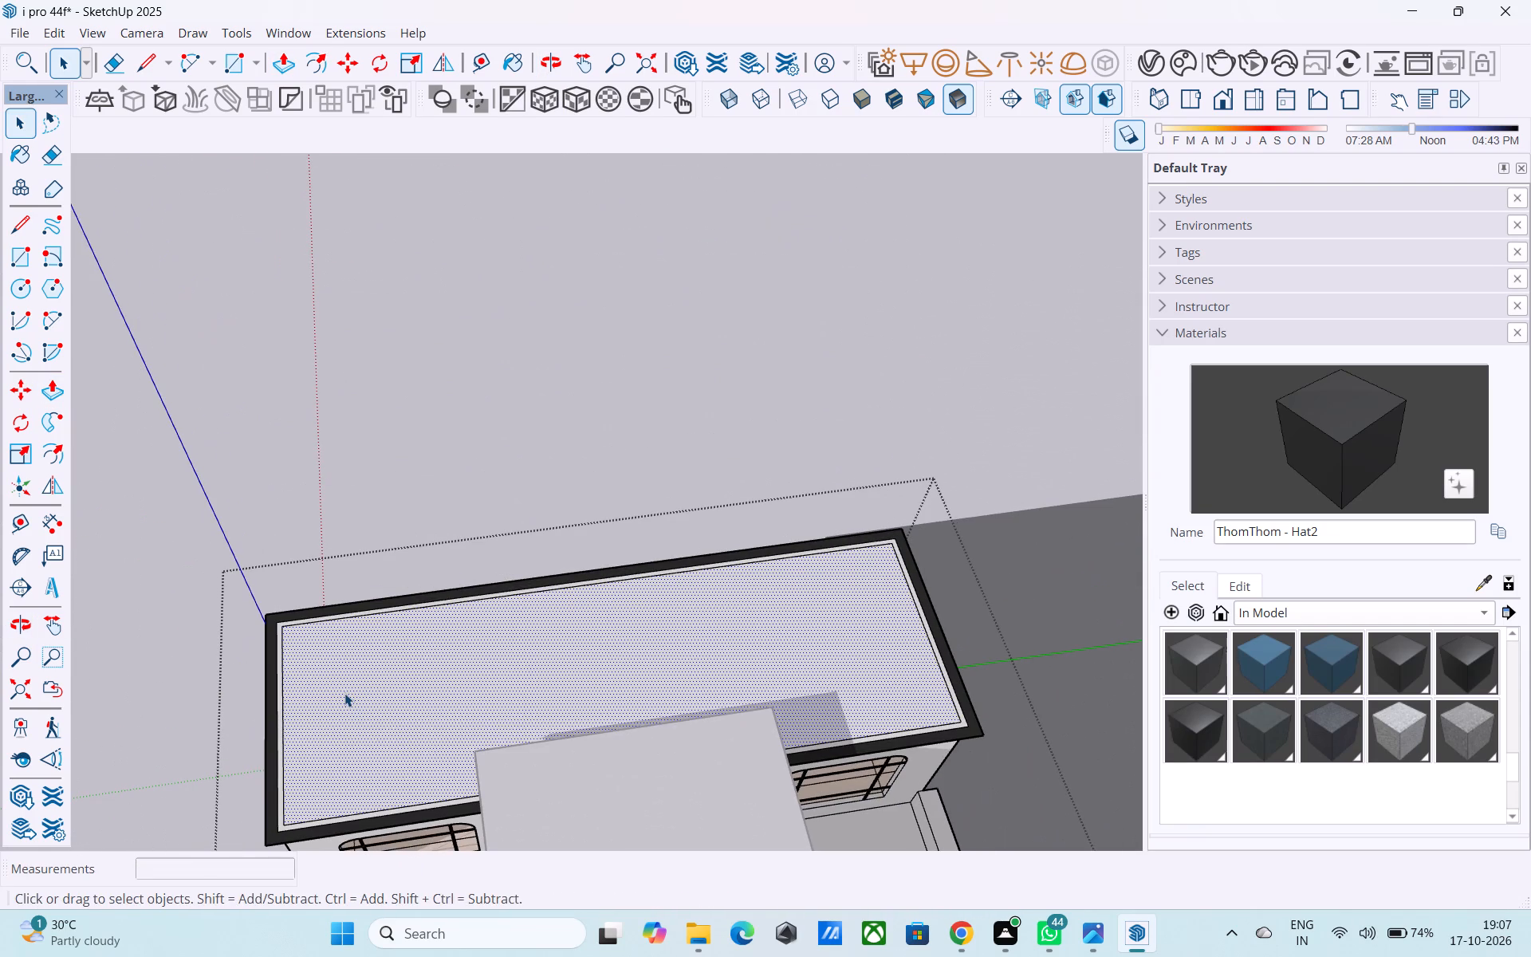
key(f)
click(348, 697)
text(2')
key(Return)
Offset the outline of the remaining inner roof face inward by another 6" to form a narrow wall band.
middle_drag(276, 680, 832, 477)
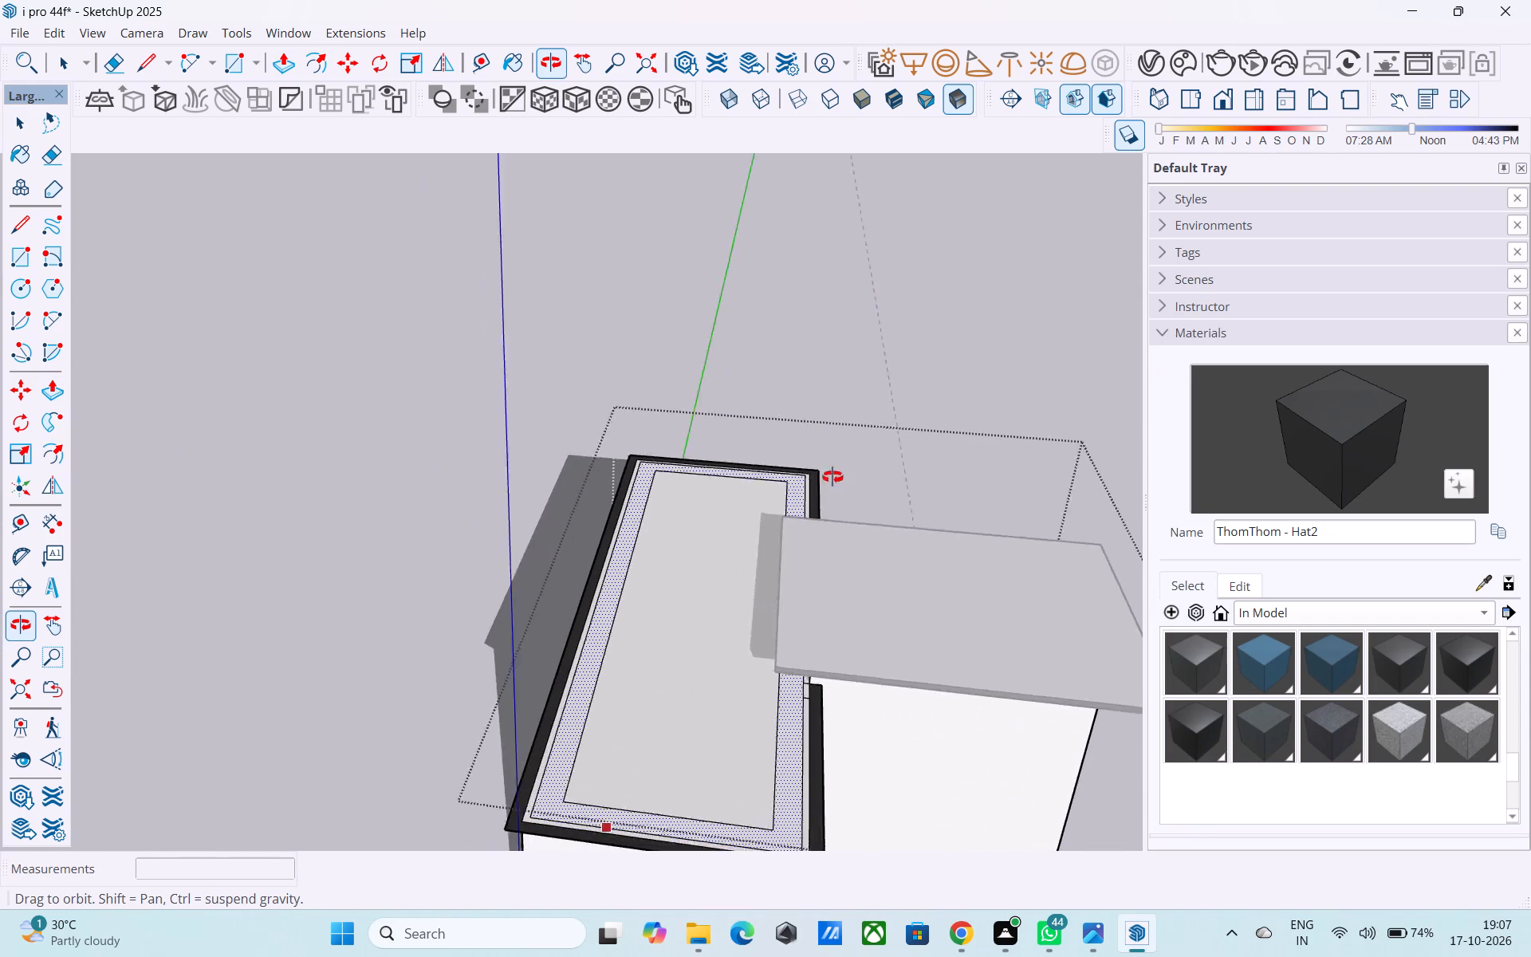
middle_drag(832, 477, 848, 368)
middle_drag(757, 695, 733, 605)
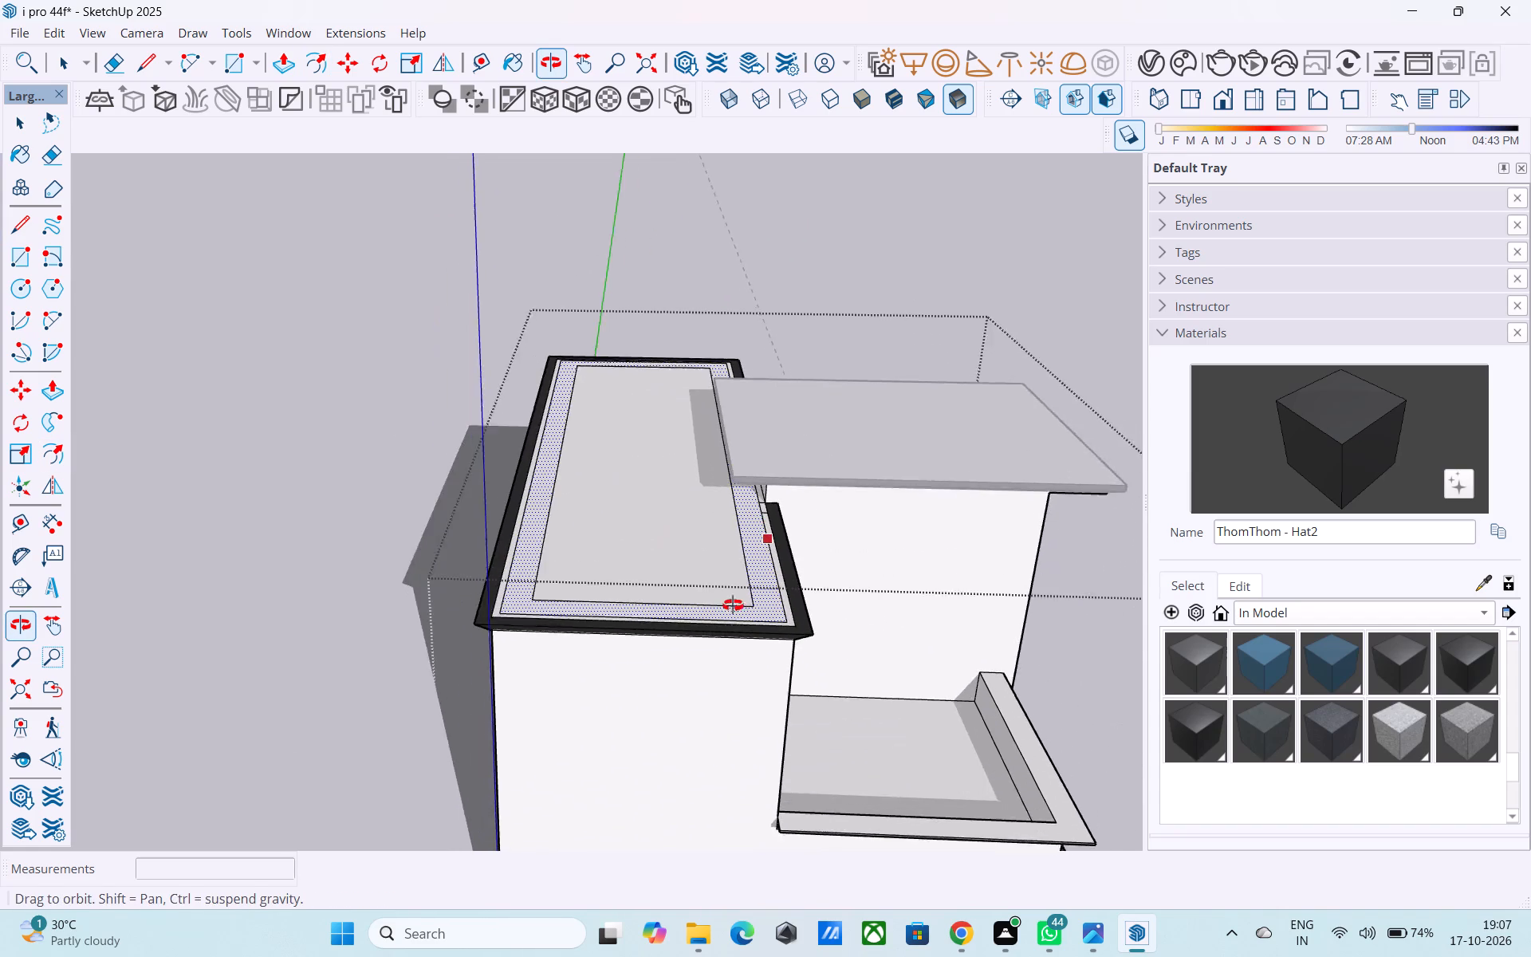
middle_drag(733, 605, 735, 619)
scroll(746, 653, up, 4)
key(space)
click(700, 583)
key(f)
click(700, 583)
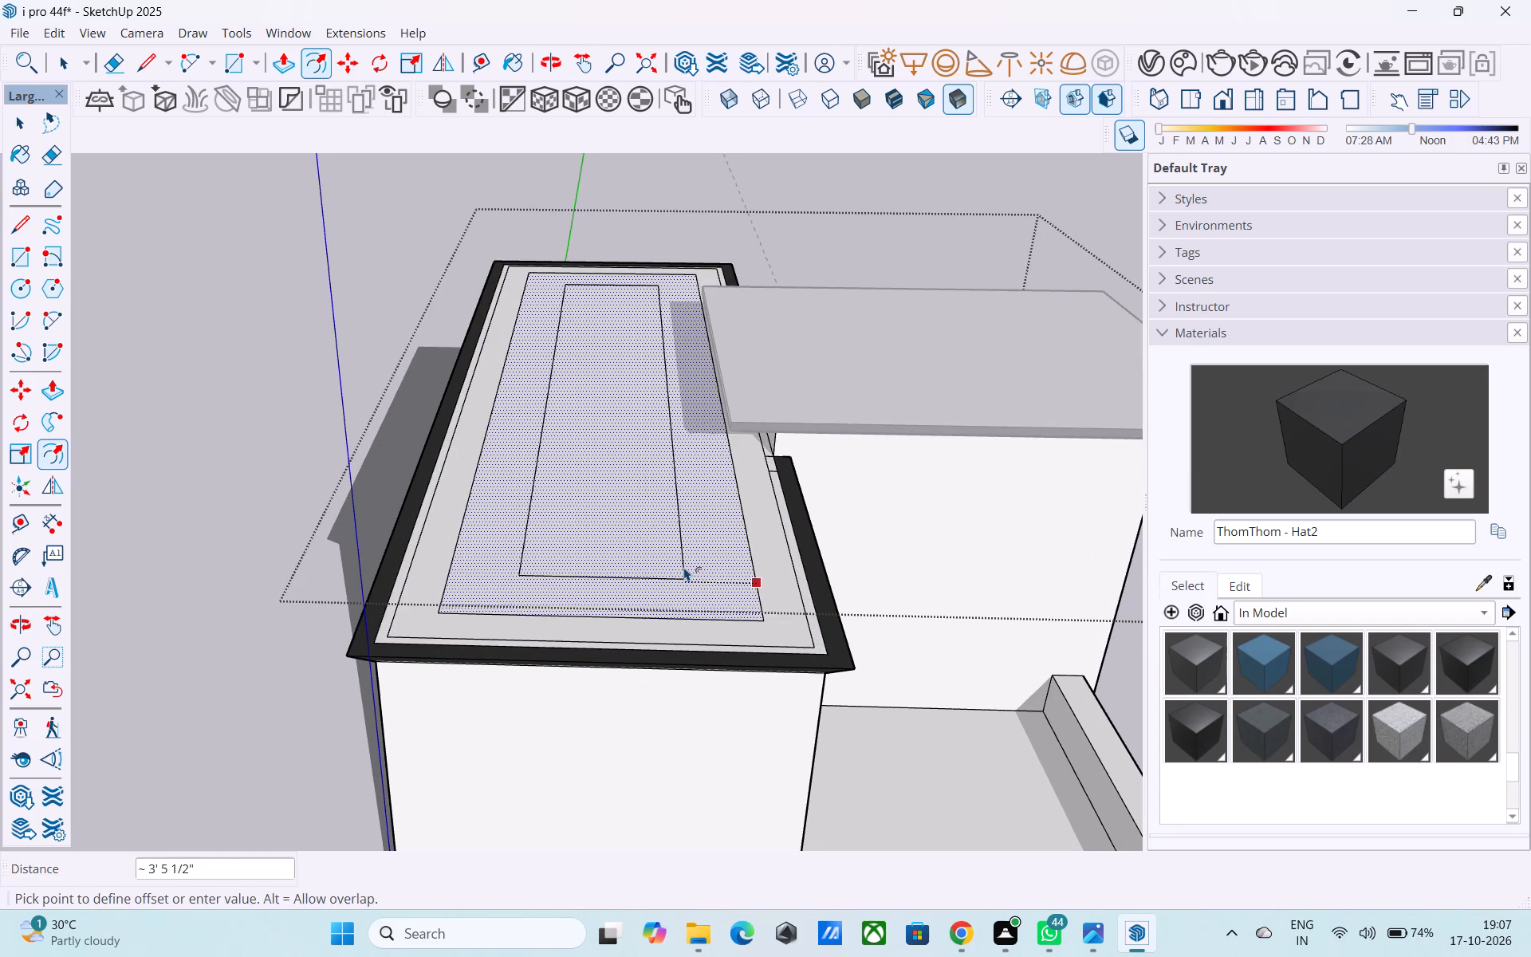
text(6")
key(Return)
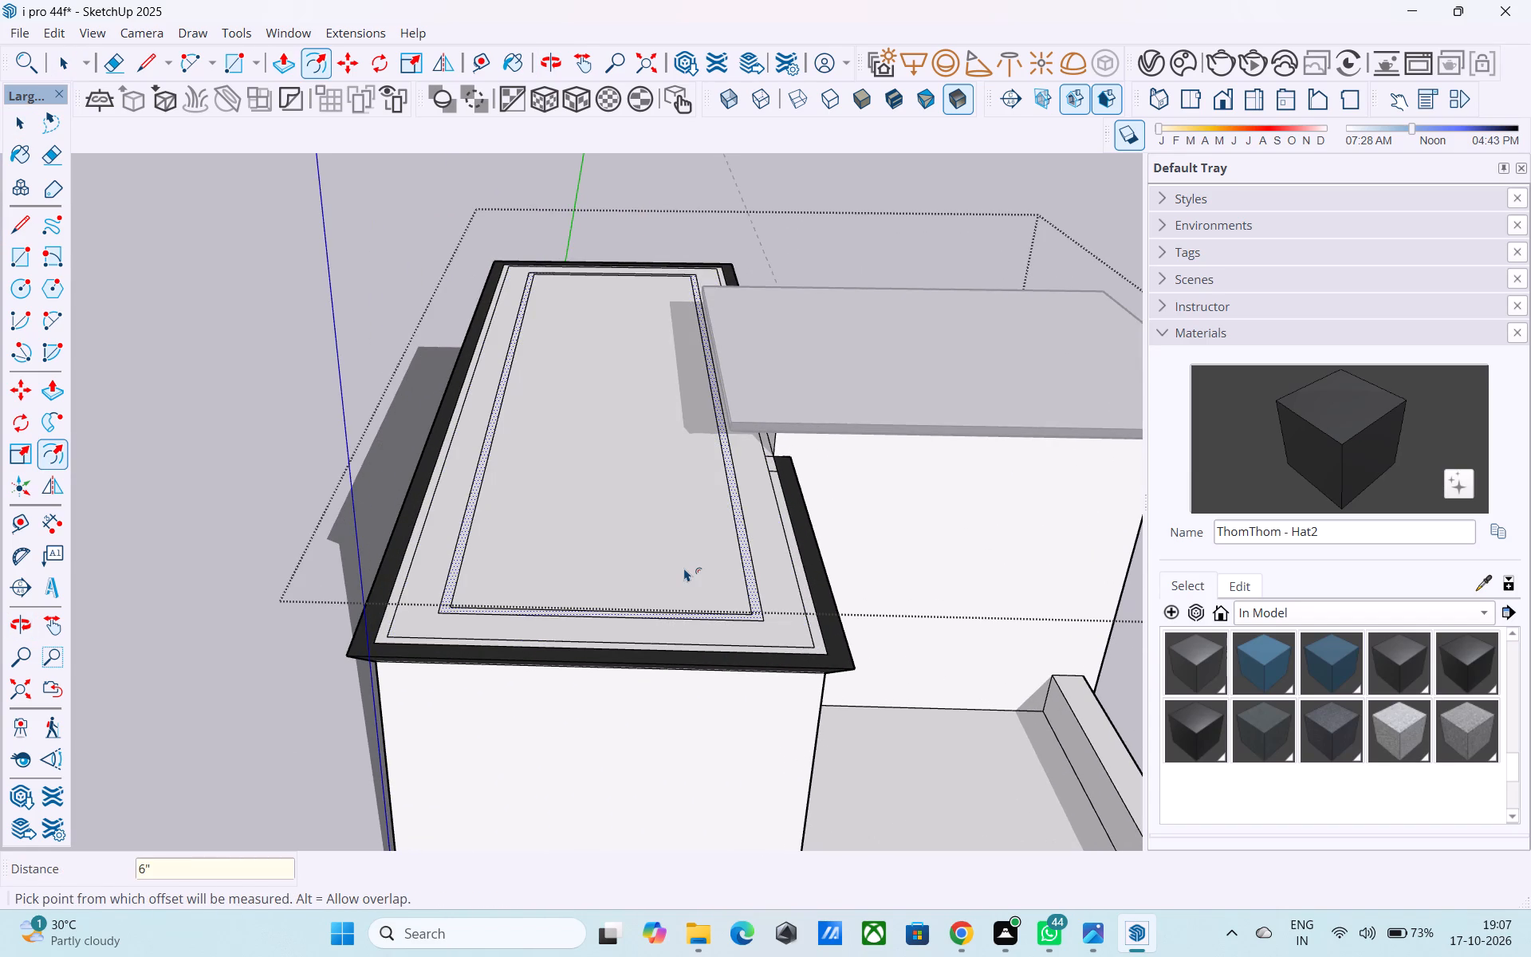
Extrude the narrow wall band on the upper roof upward by 3' to form the parapet.
key(space)
key(p)
click(685, 575)
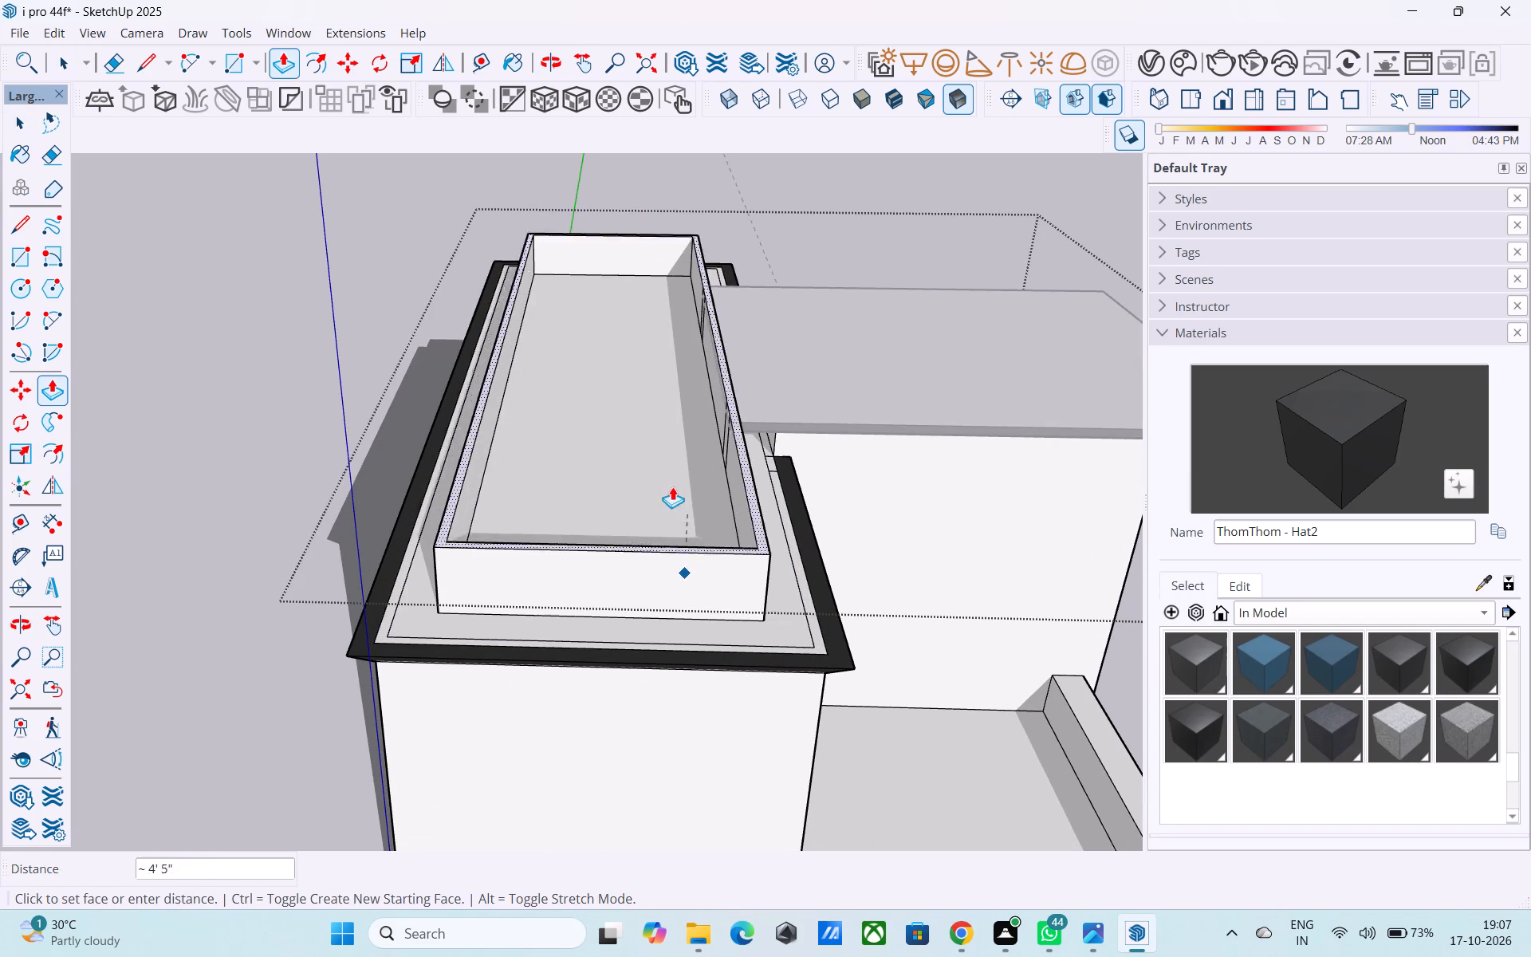
middle_drag(659, 475, 459, 392)
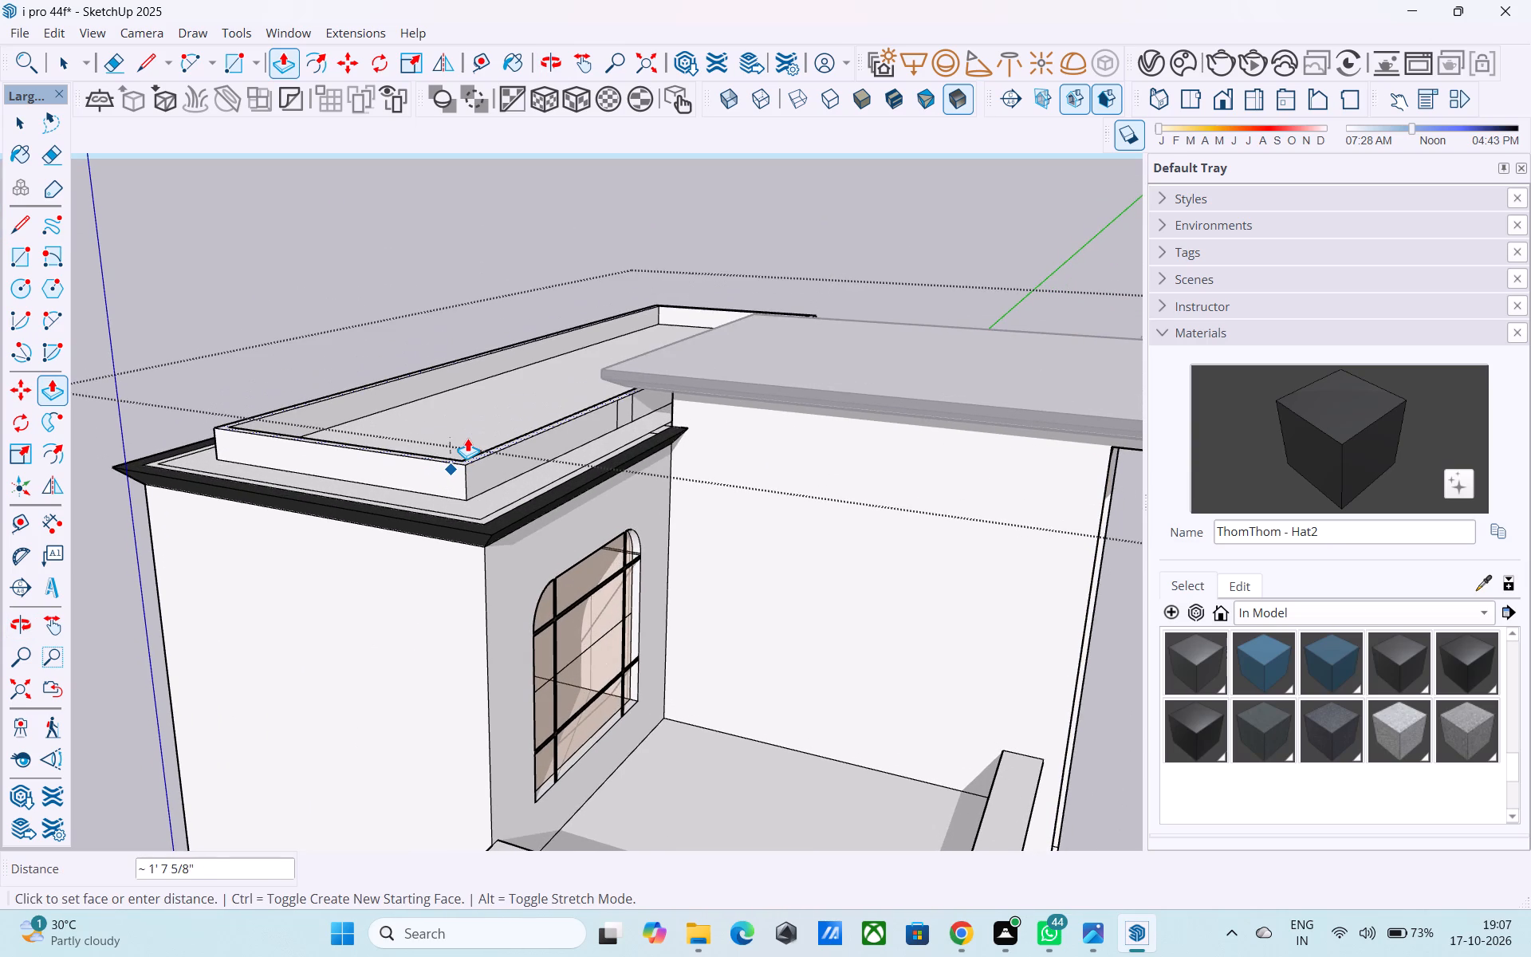
text(3')
key(Return)
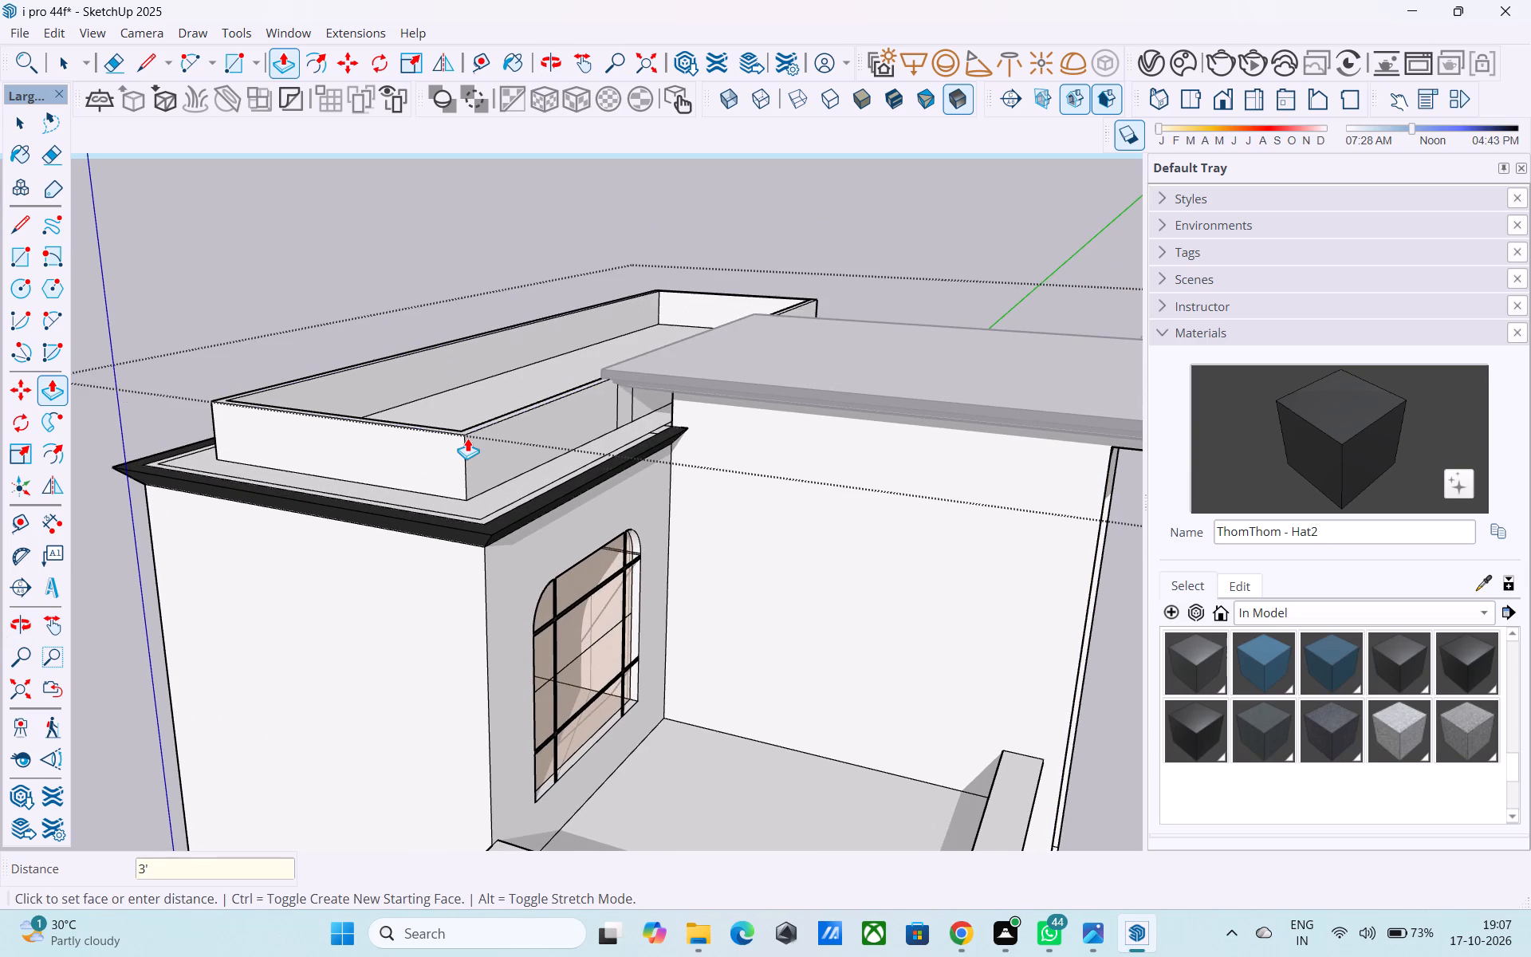
Examine the new parapet against the entrance canopy and the whole front elevation.
scroll(467, 438, down, 3)
middle_drag(467, 438, 74, 320)
scroll(95, 360, down, 3)
middle_drag(321, 471, 262, 469)
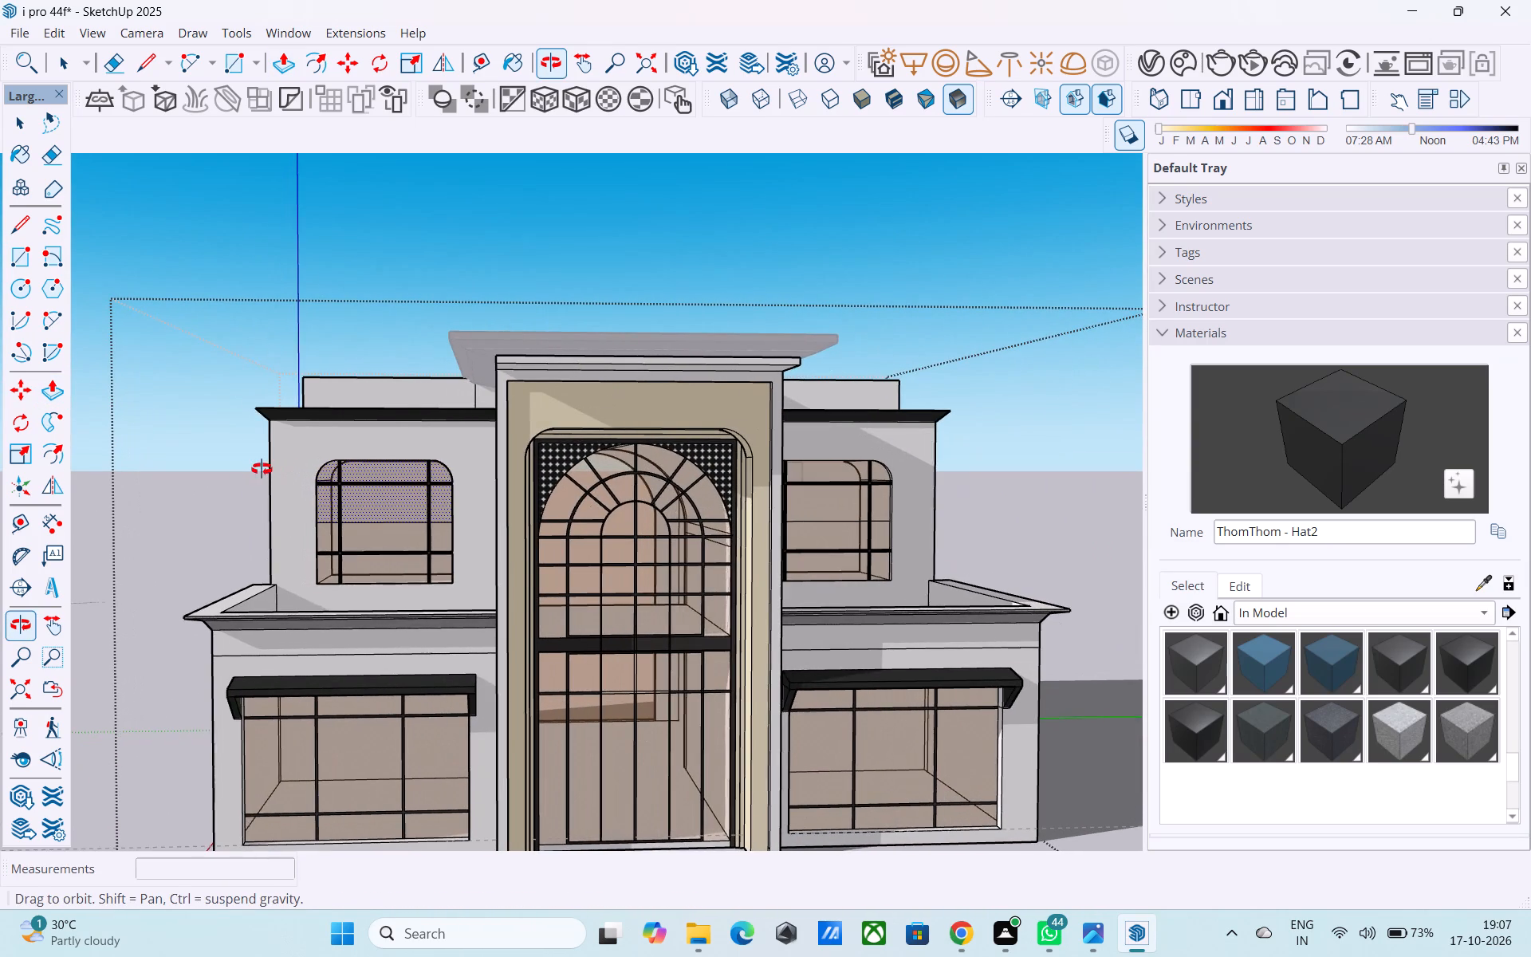
middle_drag(262, 469, 263, 470)
scroll(305, 404, up, 3)
scroll(293, 392, down, 5)
middle_drag(317, 429, 348, 477)
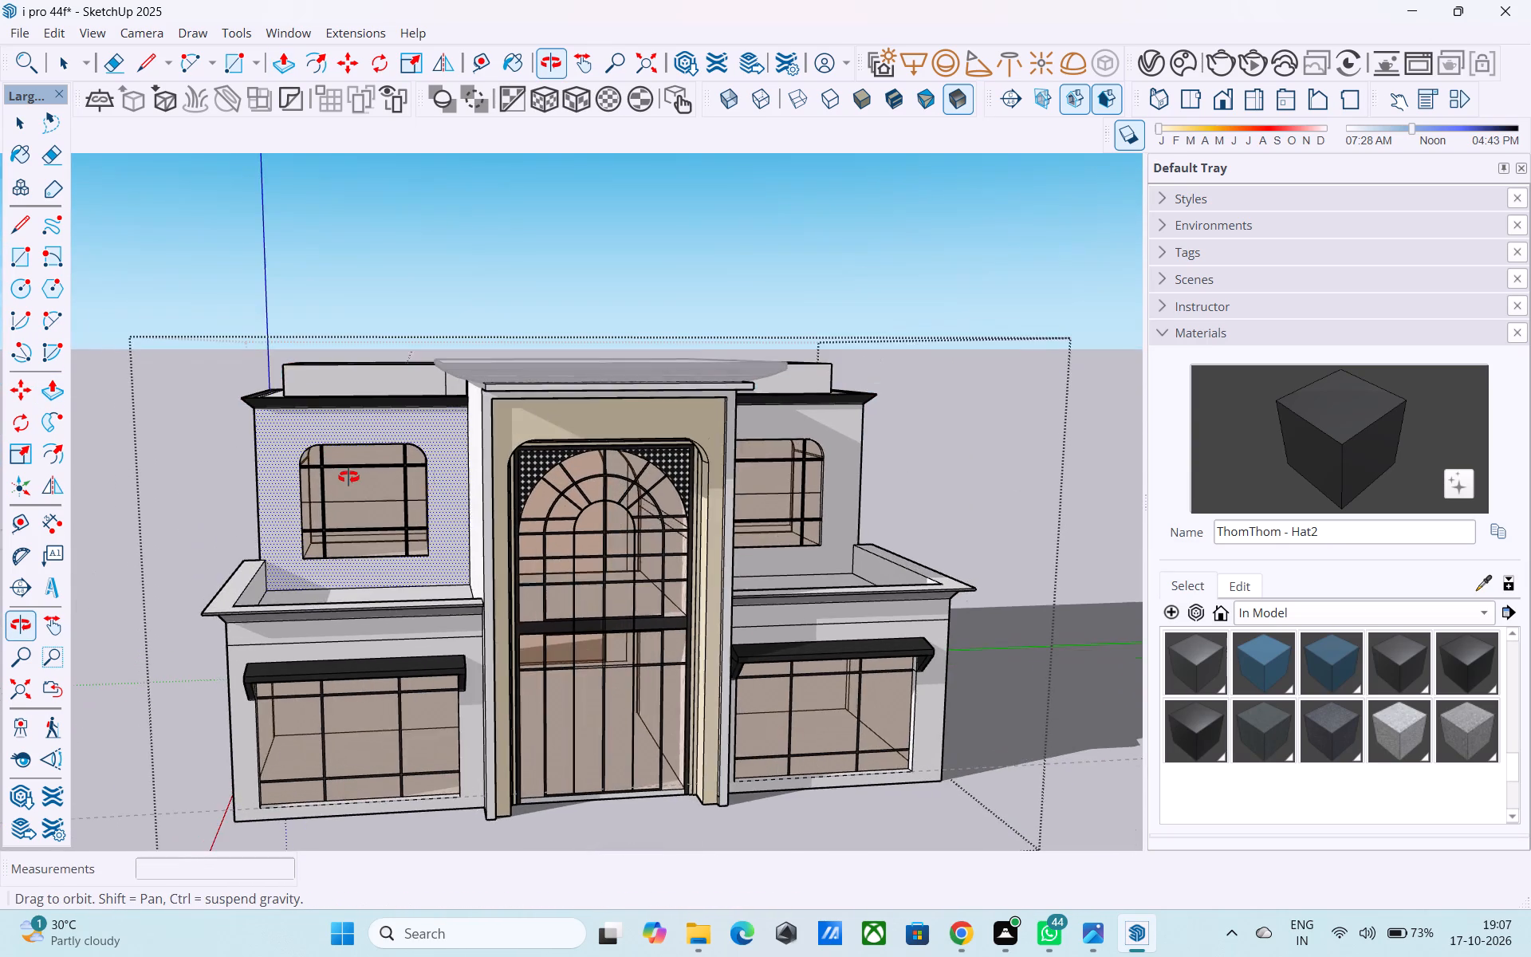
middle_drag(348, 477, 388, 668)
scroll(389, 660, down, 4)
middle_drag(392, 661, 352, 459)
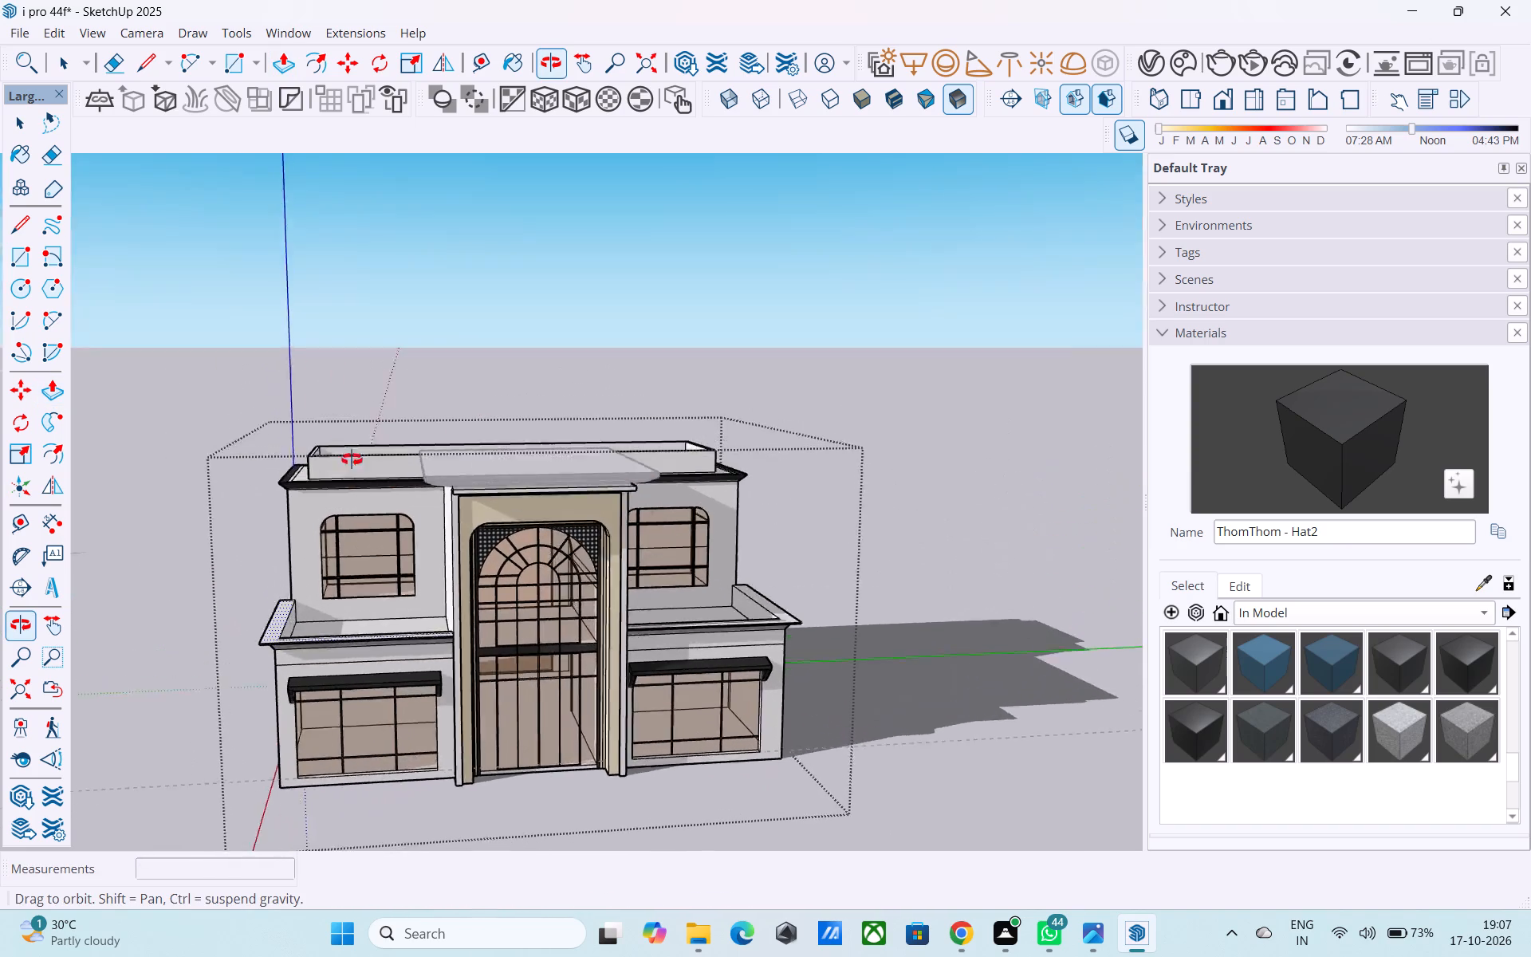
middle_drag(352, 459, 313, 412)
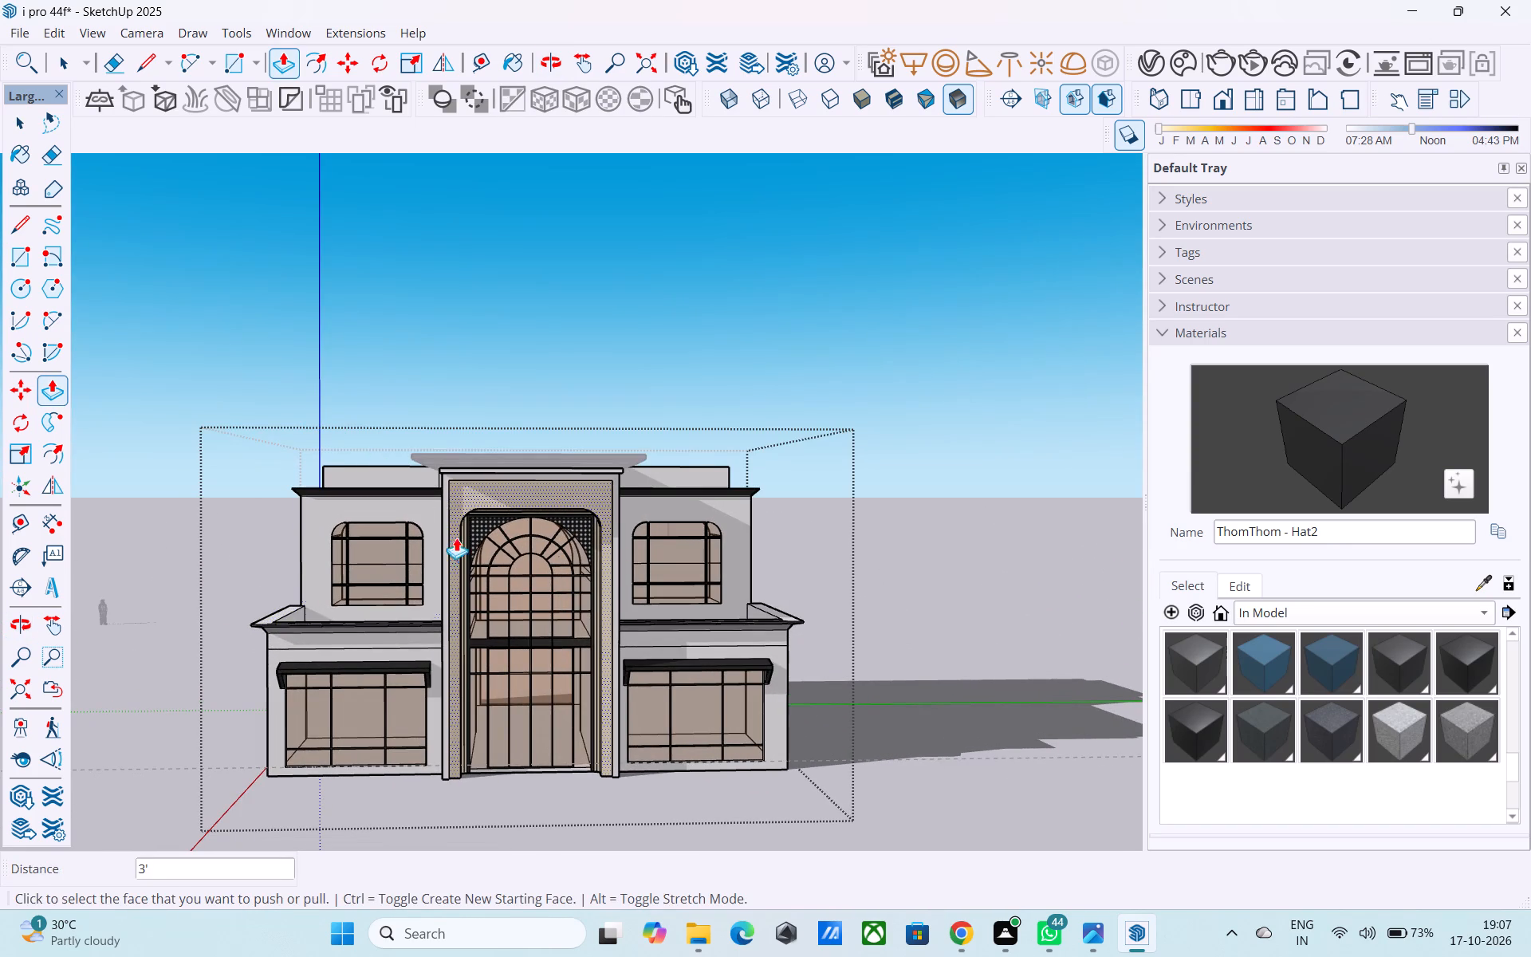
middle_drag(459, 541, 423, 498)
scroll(450, 500, up, 4)
scroll(456, 499, down, 1)
scroll(456, 499, up, 8)
scroll(455, 489, down, 5)
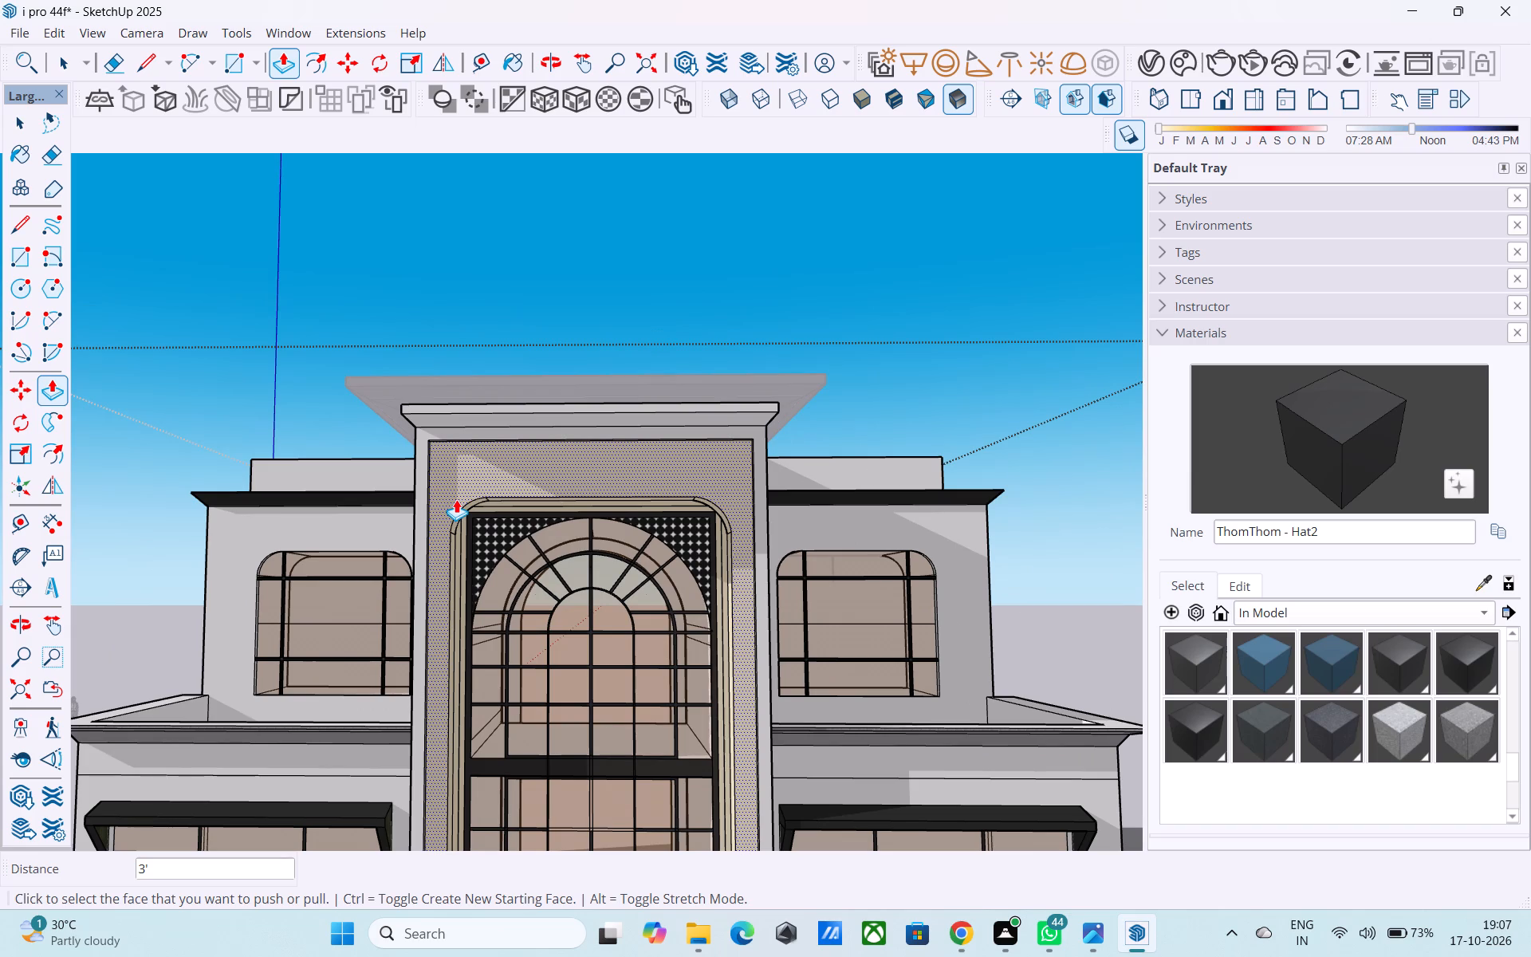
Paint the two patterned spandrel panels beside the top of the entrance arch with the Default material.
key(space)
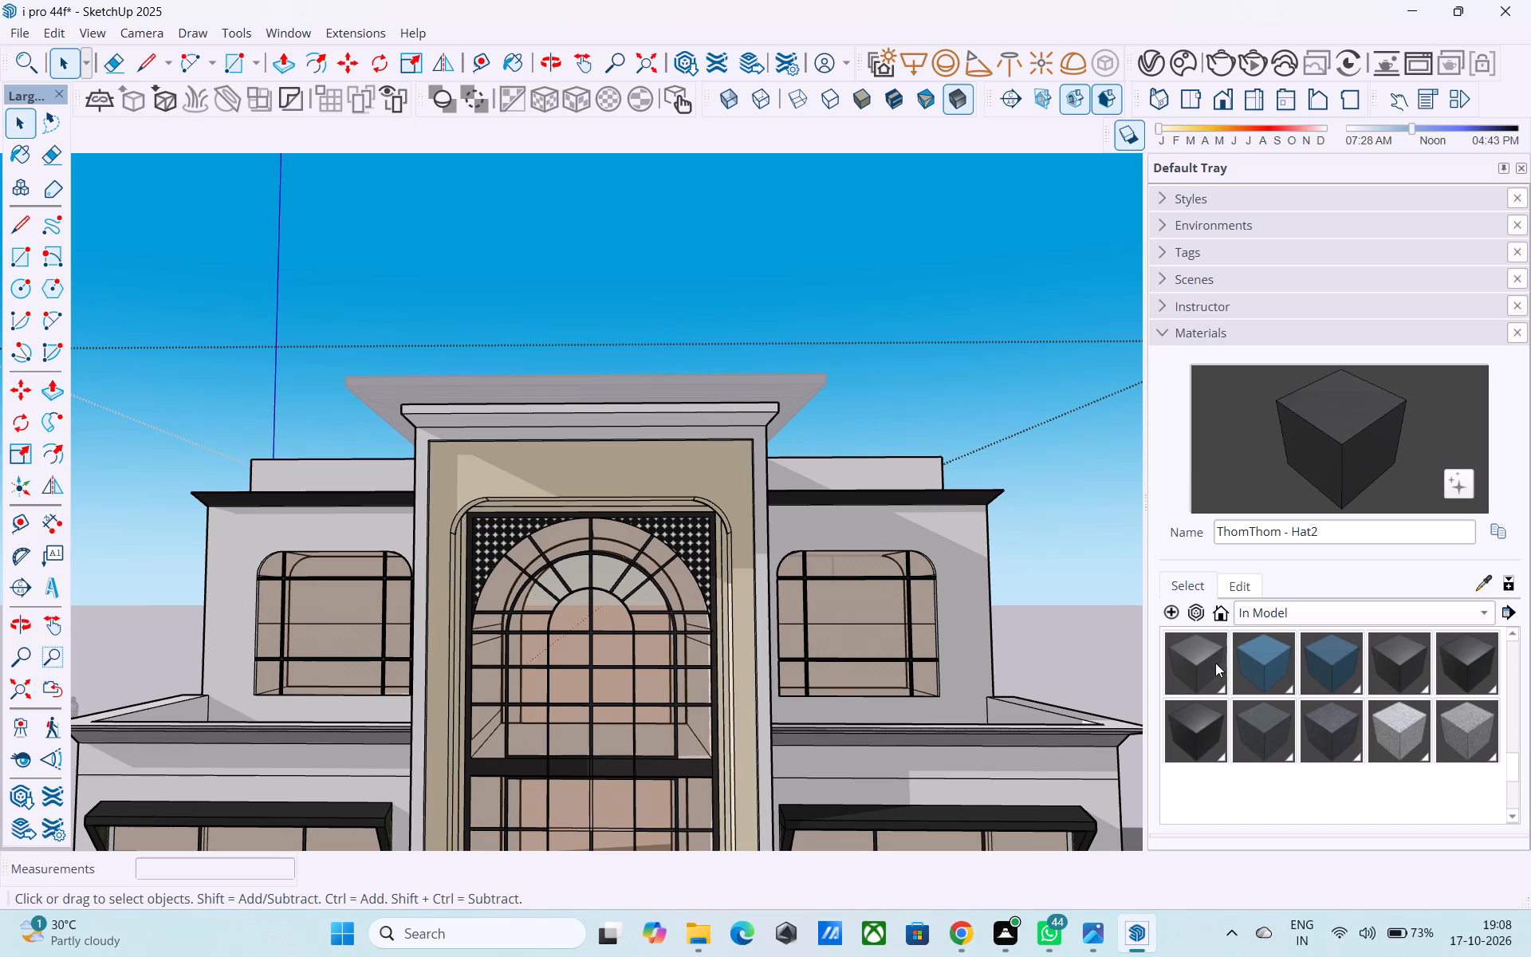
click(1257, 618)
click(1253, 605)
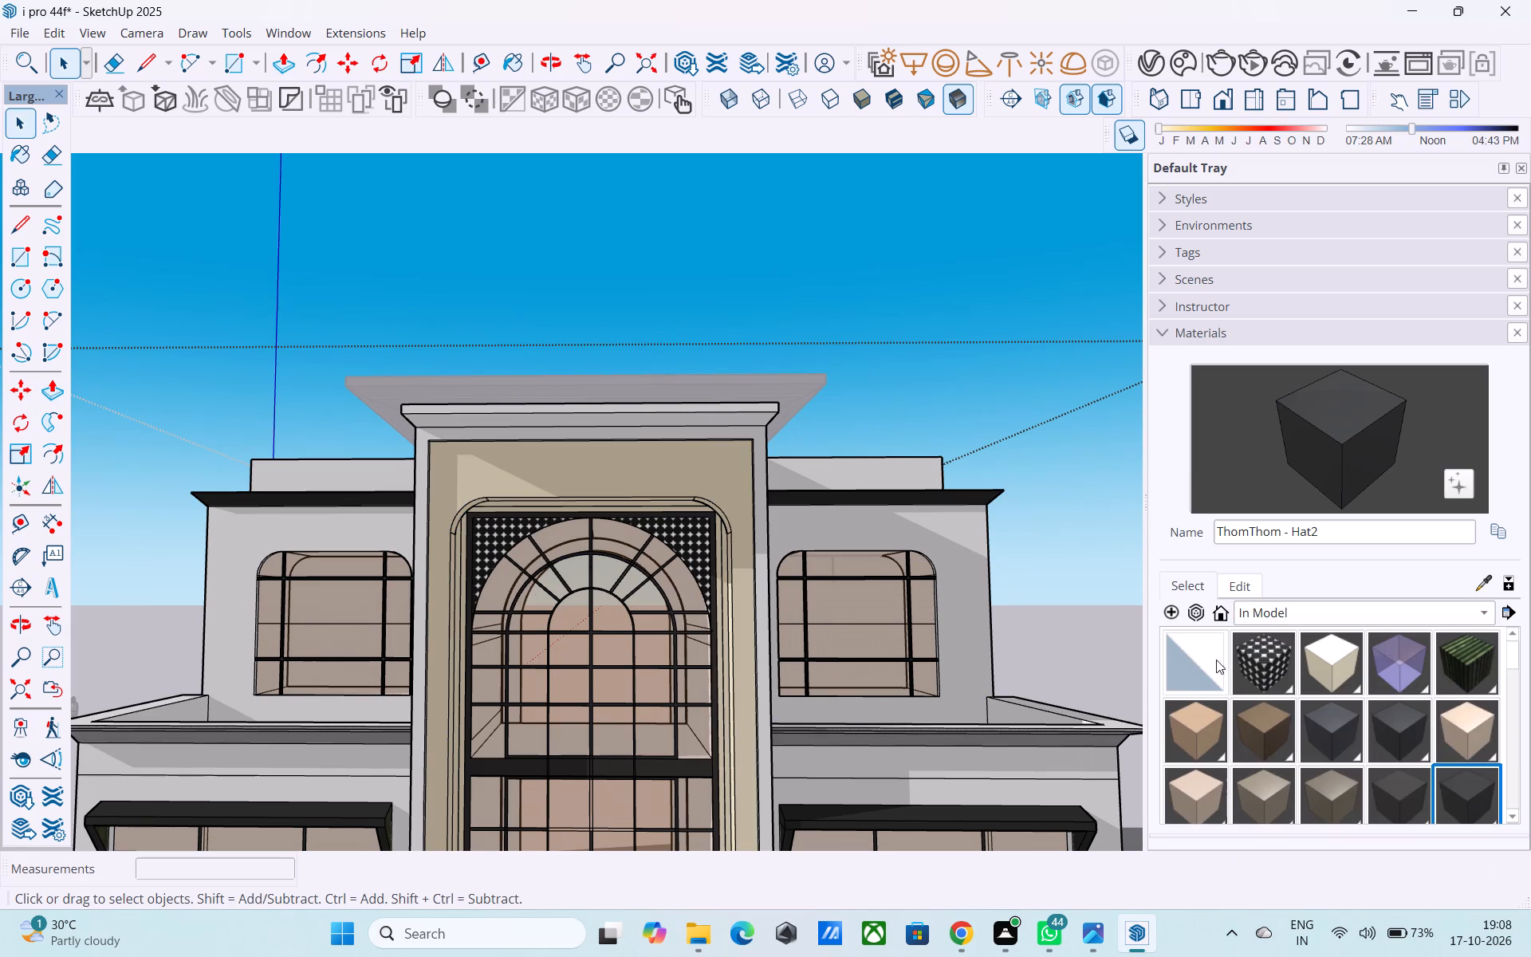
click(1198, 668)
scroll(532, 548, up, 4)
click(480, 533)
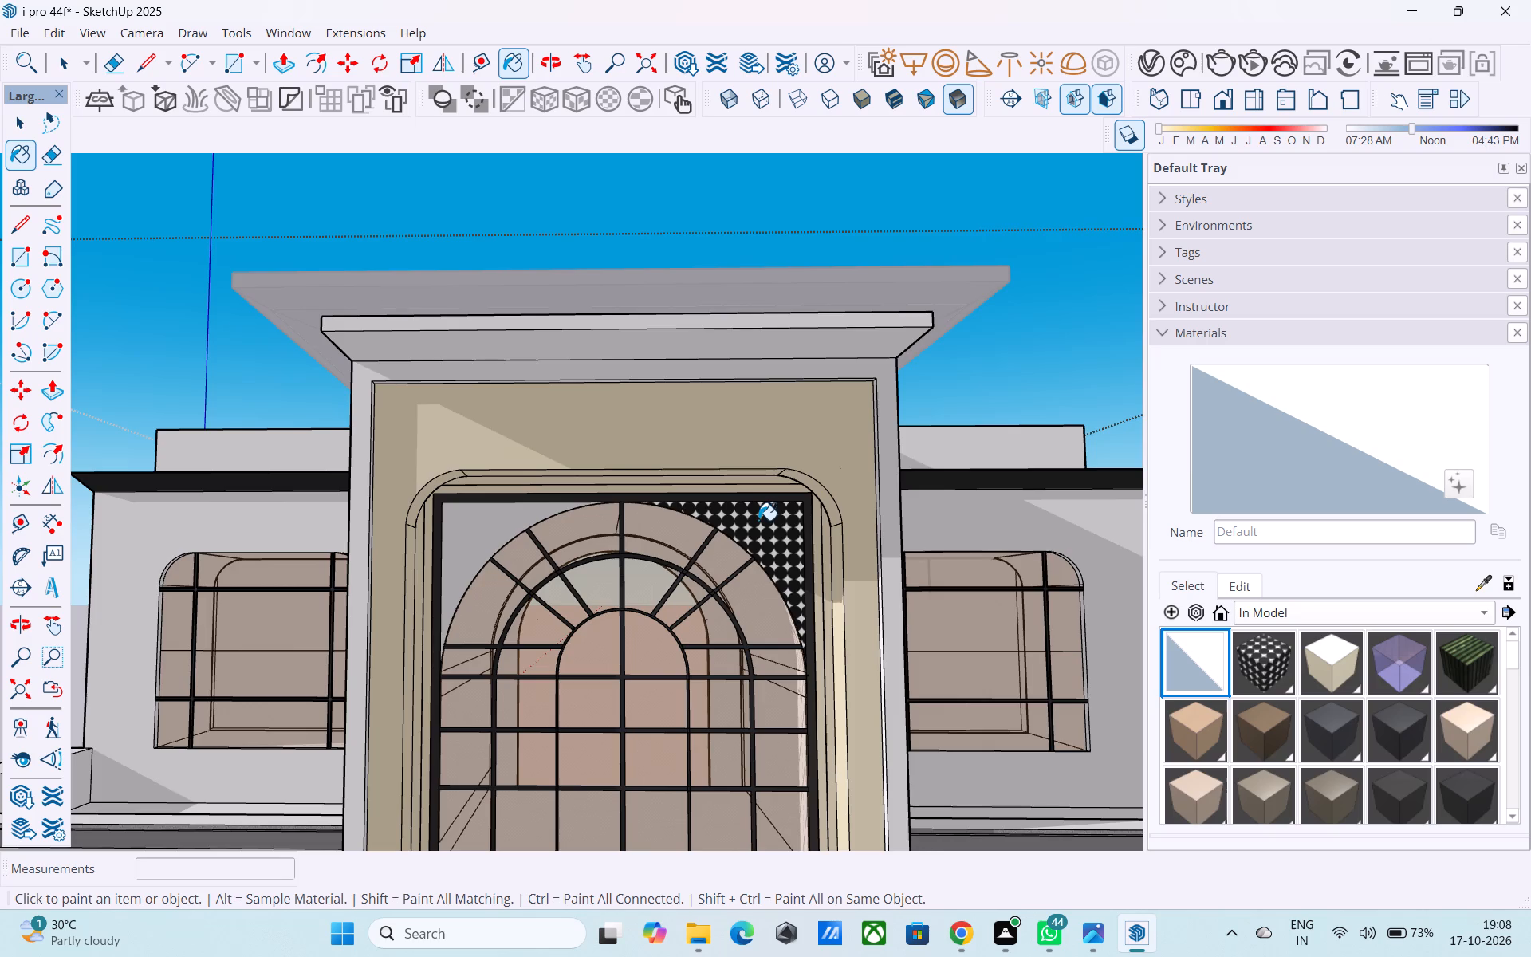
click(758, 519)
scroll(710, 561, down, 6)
Paint both spandrel panels above the entrance arch with the D01_Frost_White material.
click(1323, 665)
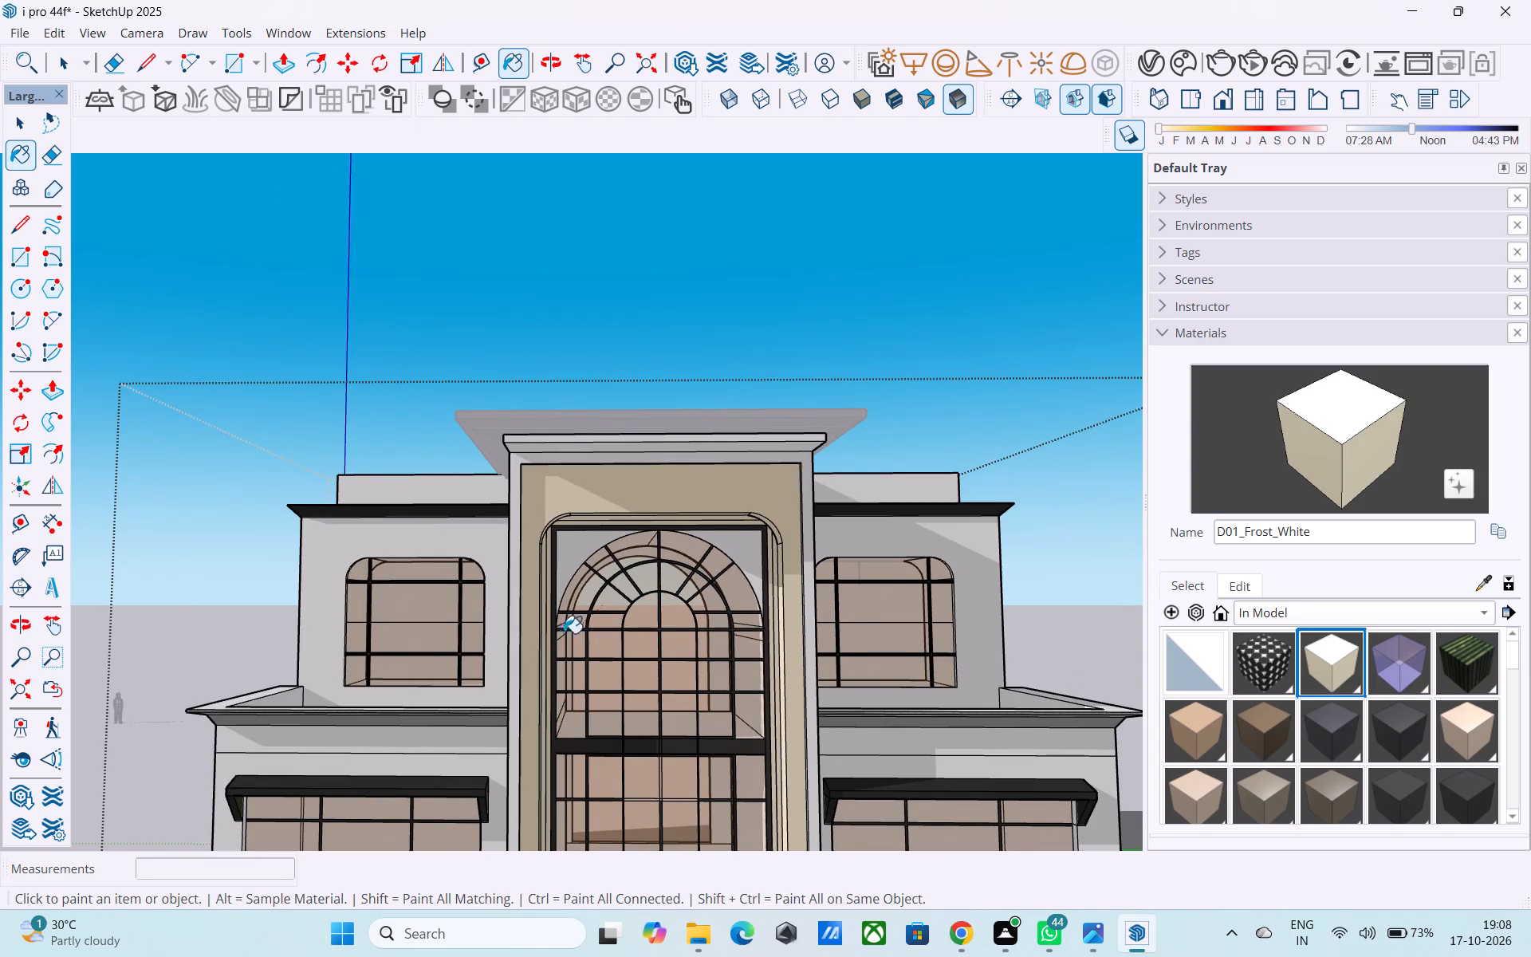
scroll(560, 630, up, 4)
click(551, 523)
key(ctrl+z)
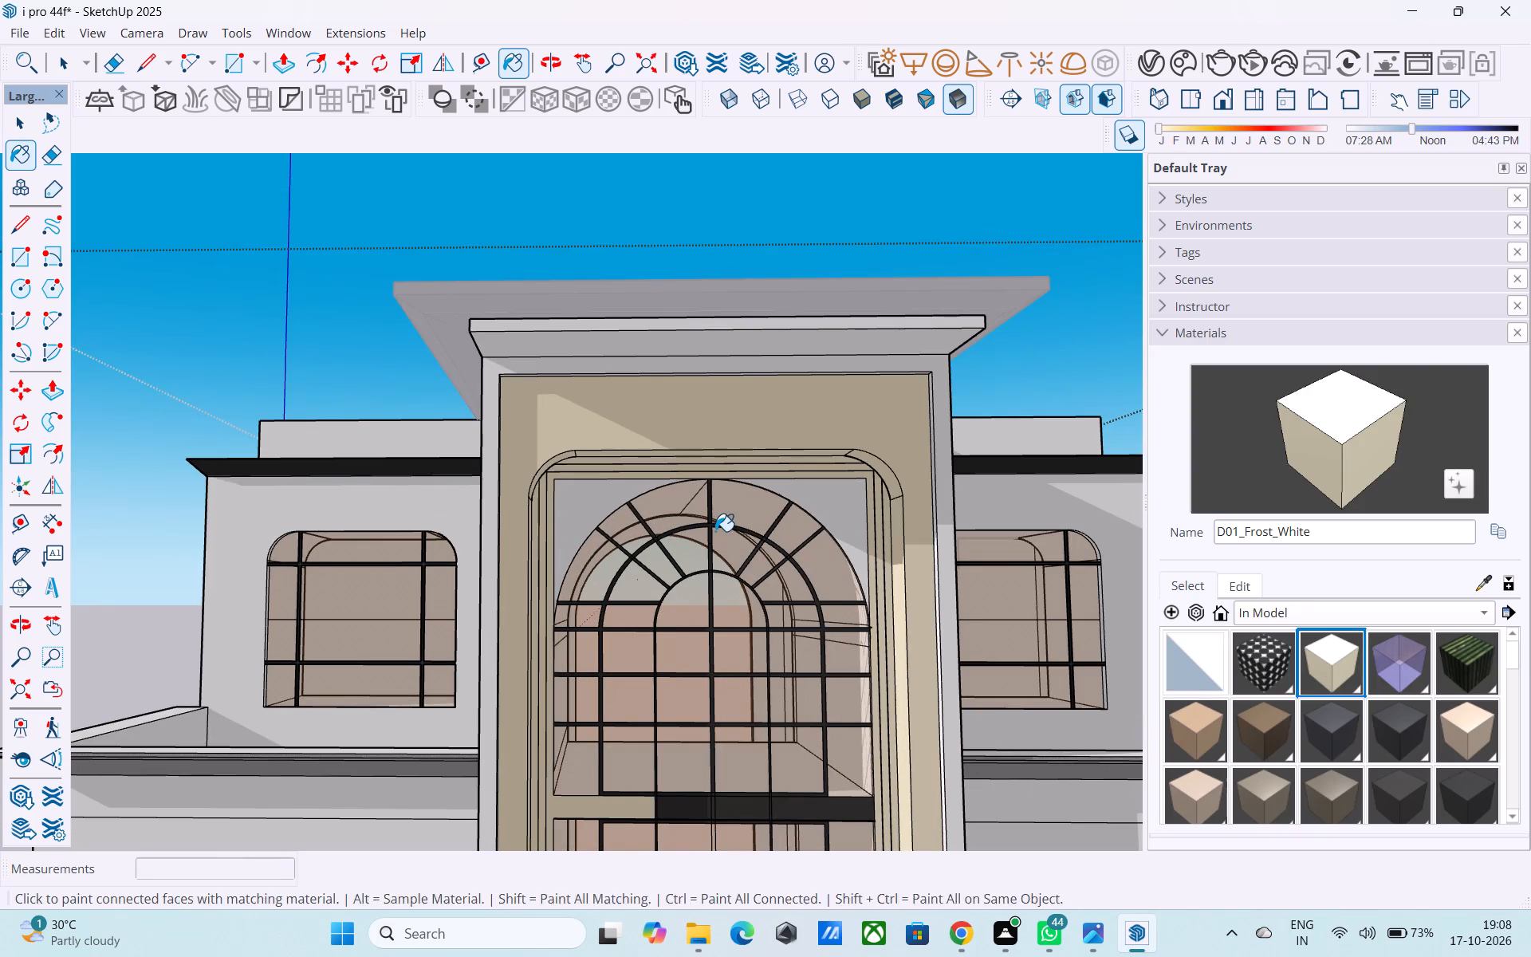
click(569, 515)
click(830, 511)
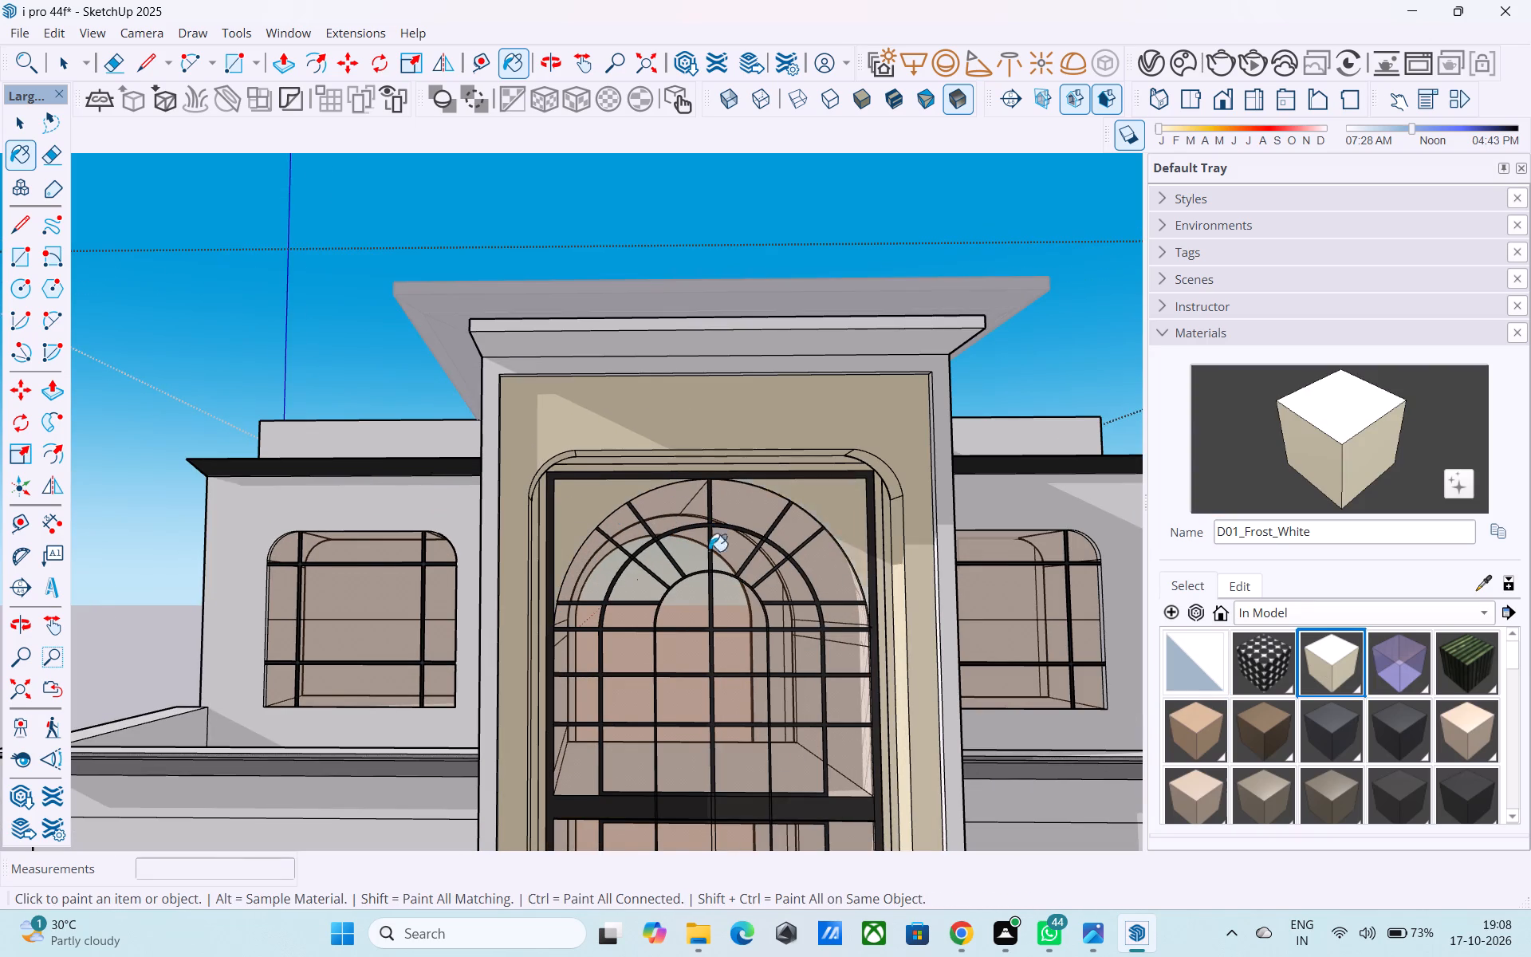
Inspect the front facade and the rounded upper-left corner of the entrance surround up close.
scroll(672, 573, down, 8)
middle_drag(624, 614, 610, 616)
middle_drag(610, 616, 621, 624)
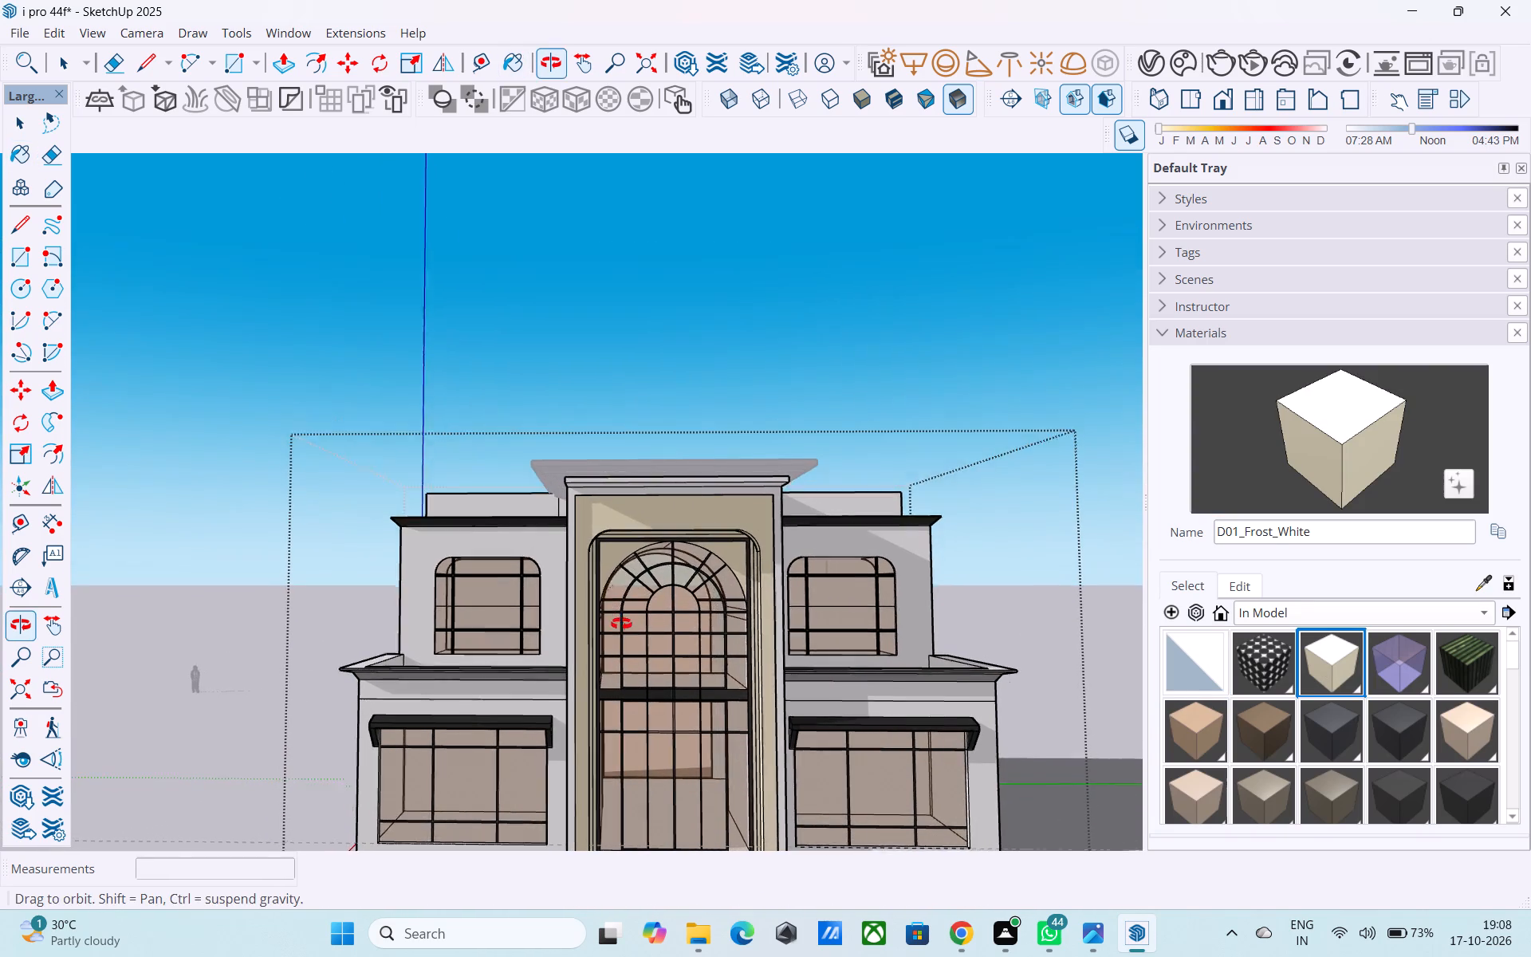
middle_drag(621, 624, 631, 628)
middle_drag(642, 537, 616, 518)
scroll(616, 518, up, 2)
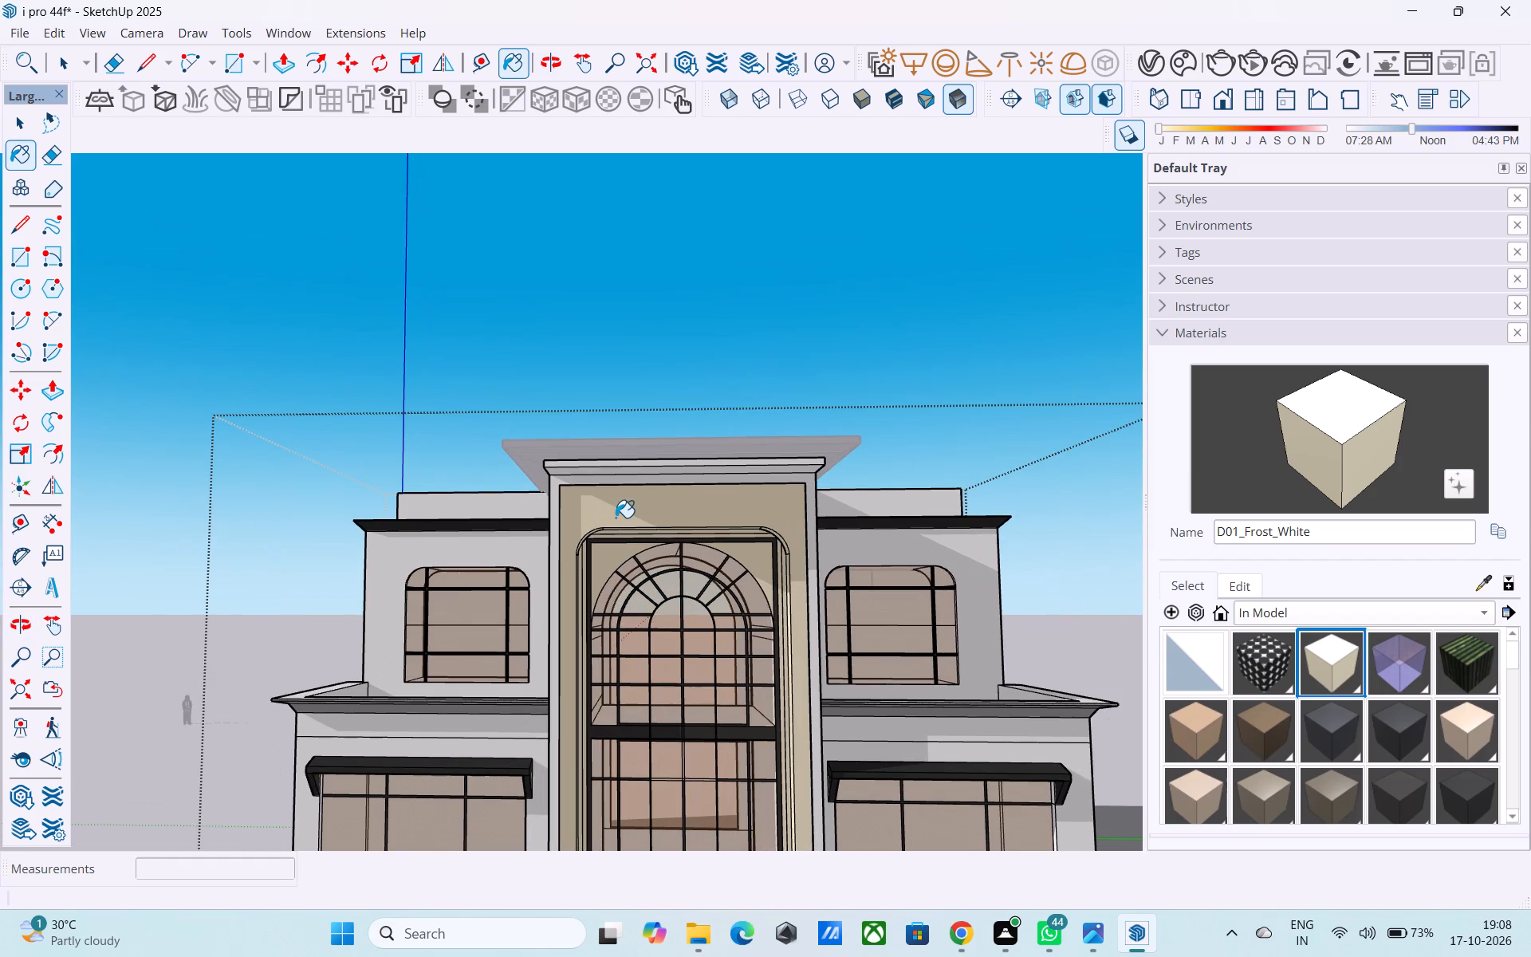
middle_drag(609, 522, 588, 526)
scroll(588, 531, up, 2)
scroll(585, 530, down, 1)
scroll(584, 530, up, 2)
key(space)
middle_drag(559, 546, 514, 520)
scroll(543, 526, up, 4)
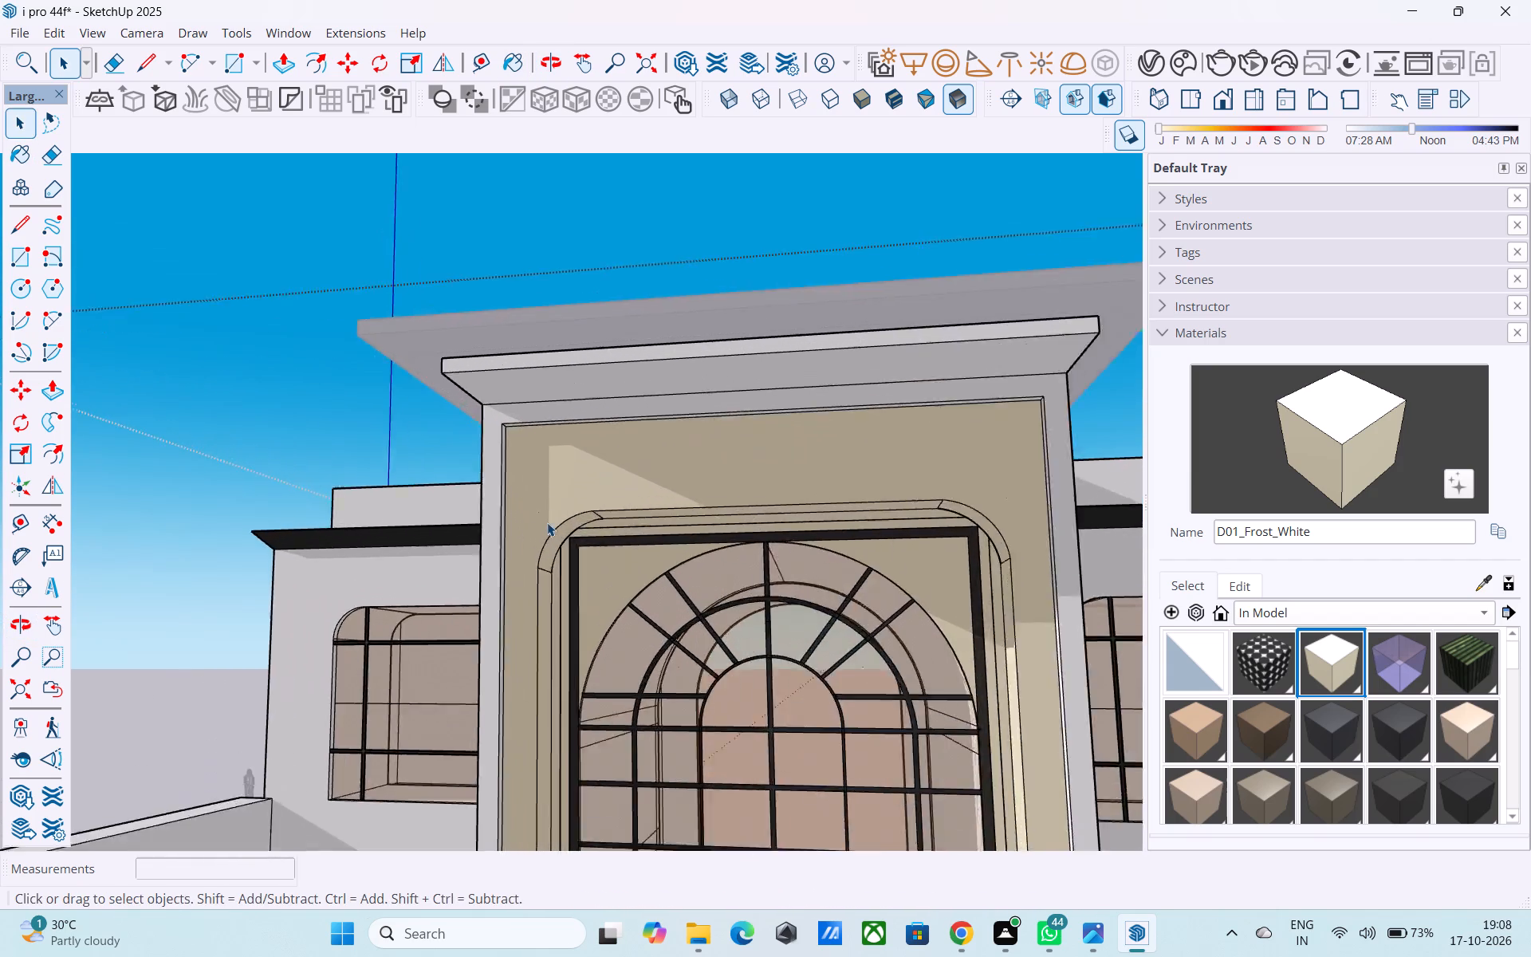
scroll(547, 522, up, 6)
middle_drag(518, 543, 228, 492)
scroll(301, 498, up, 1)
scroll(444, 538, up, 3)
middle_drag(803, 522, 640, 526)
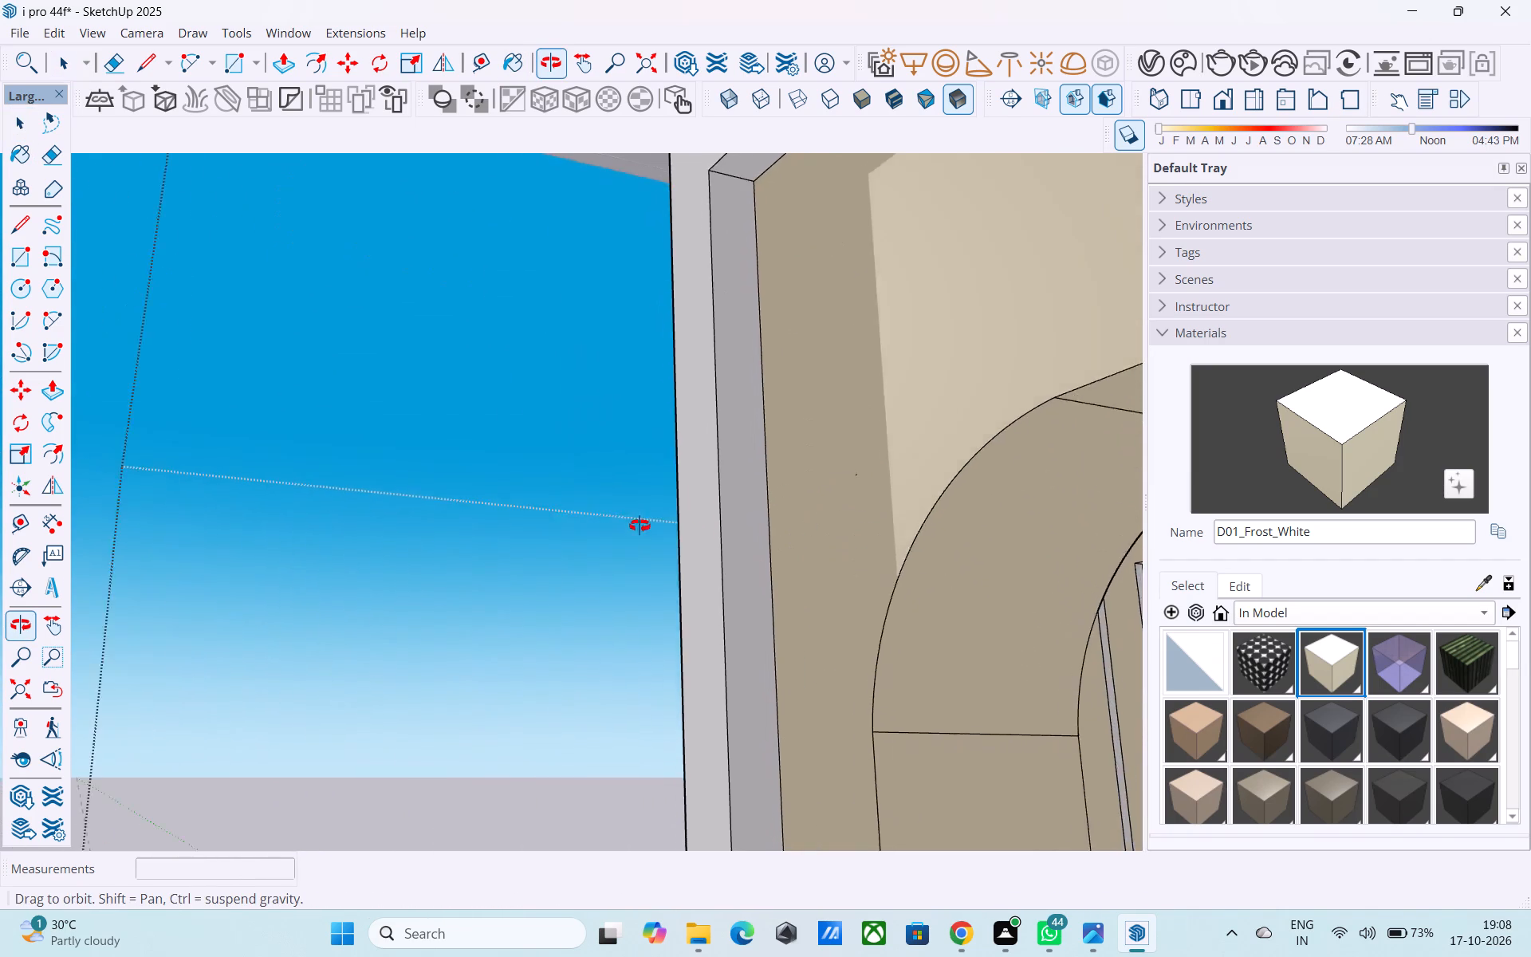
middle_drag(640, 526, 396, 507)
middle_drag(801, 431, 746, 455)
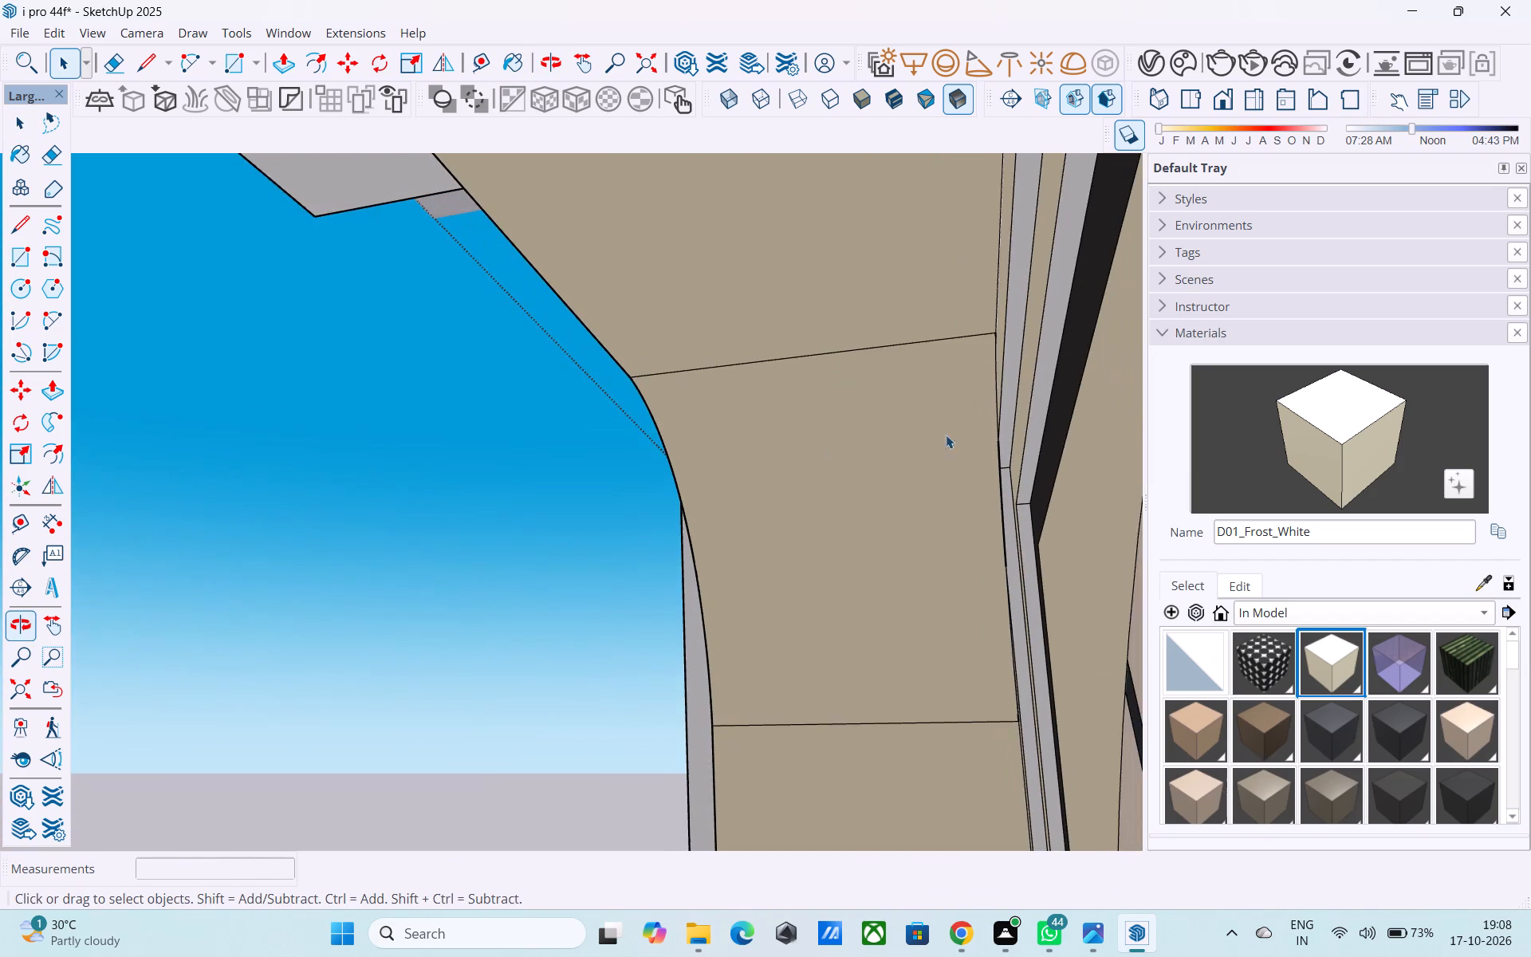
Push the small sliver face at the entrance surround's rounded upper-left corner 2' 1" through to the front face.
scroll(1074, 423, up, 15)
middle_drag(950, 442, 930, 465)
click(986, 530)
scroll(986, 530, up, 4)
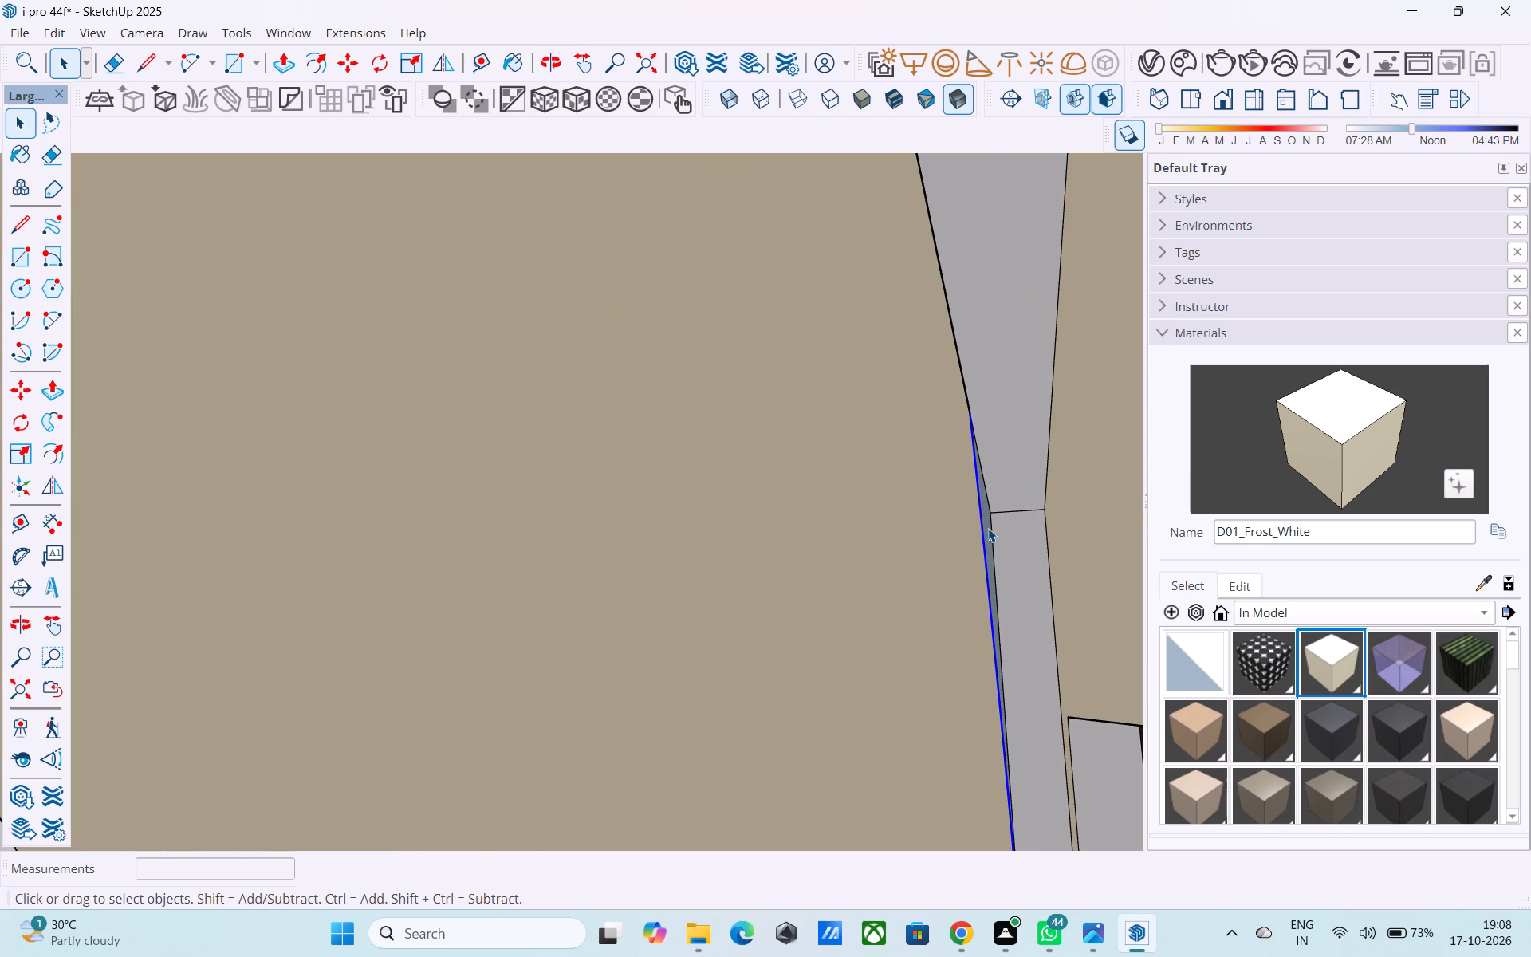
click(988, 526)
middle_drag(981, 524, 971, 522)
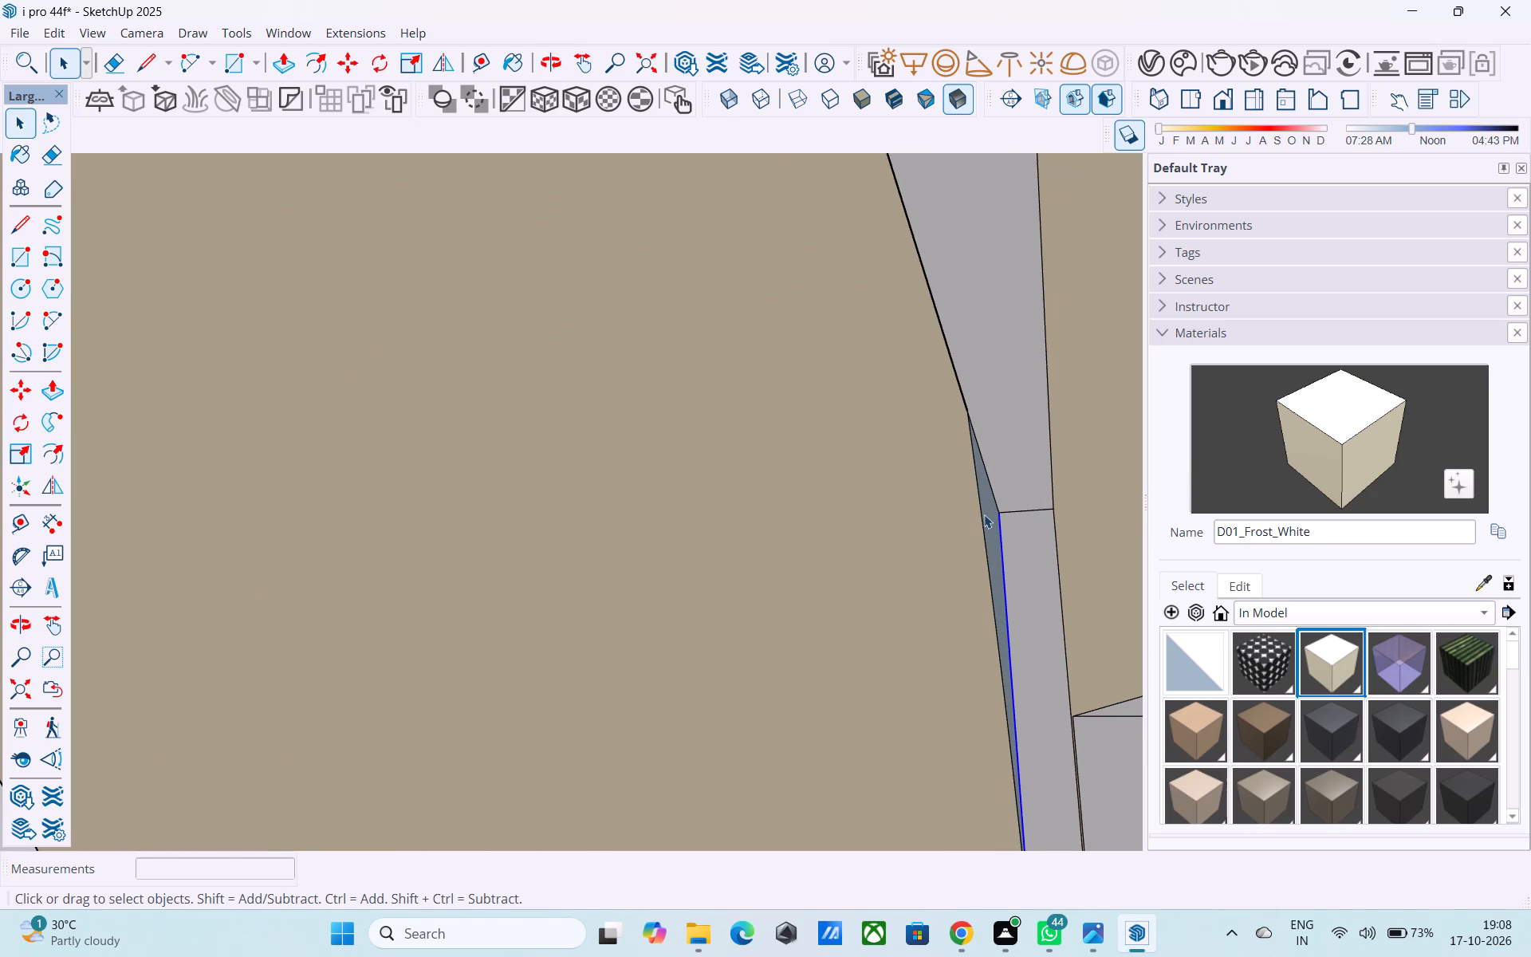
click(992, 510)
key(p)
click(991, 511)
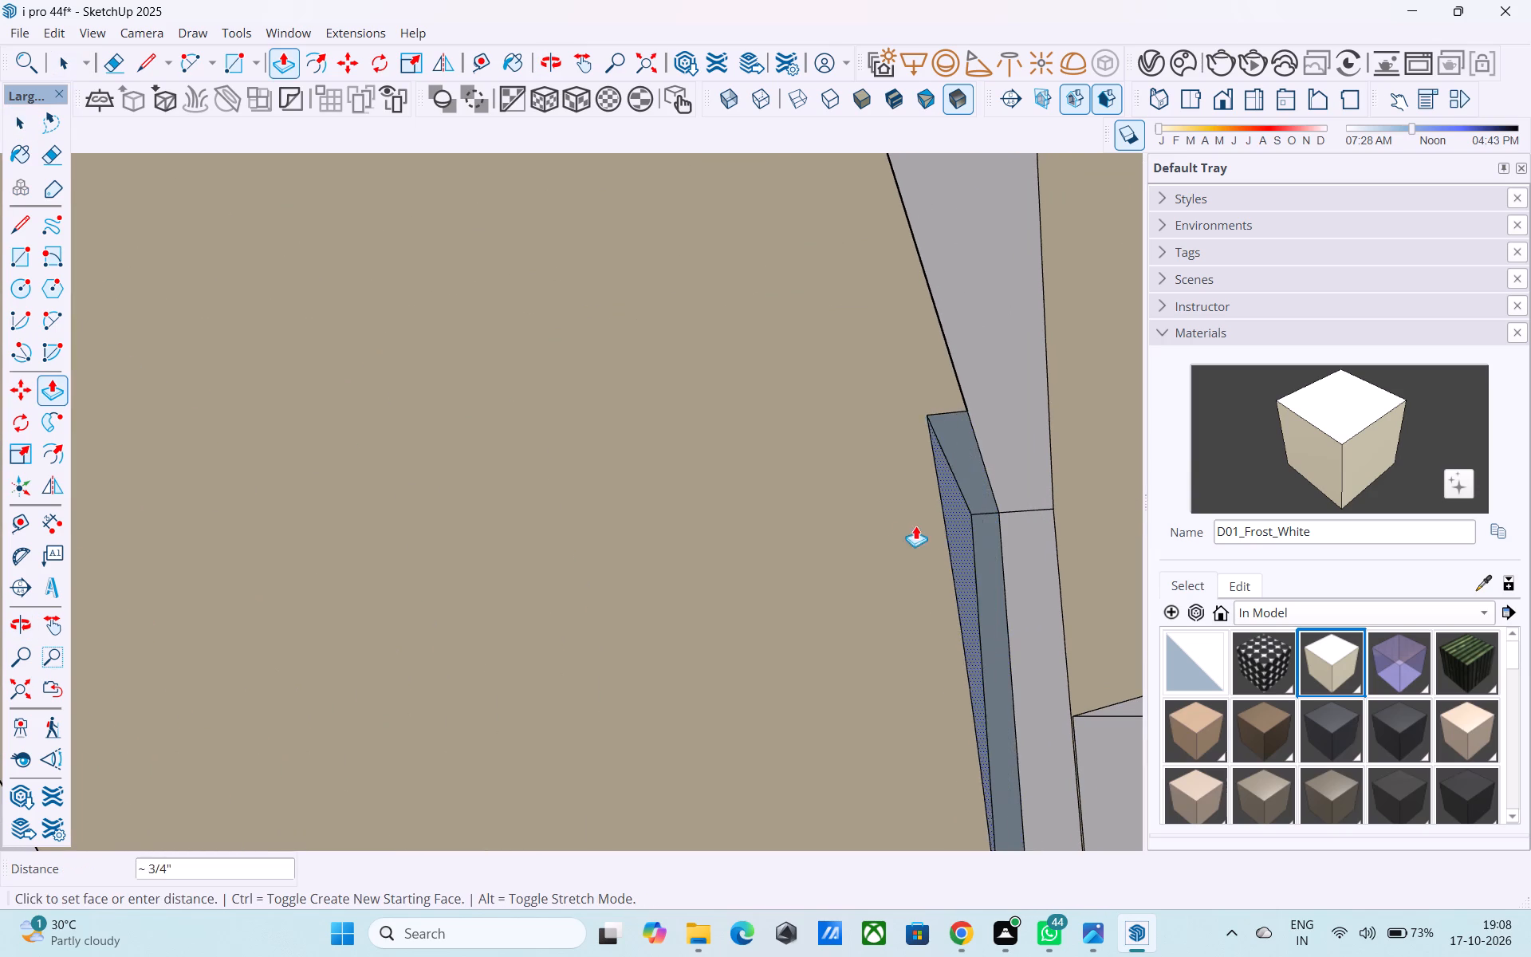
middle_drag(825, 543, 1131, 581)
scroll(760, 612, down, 3)
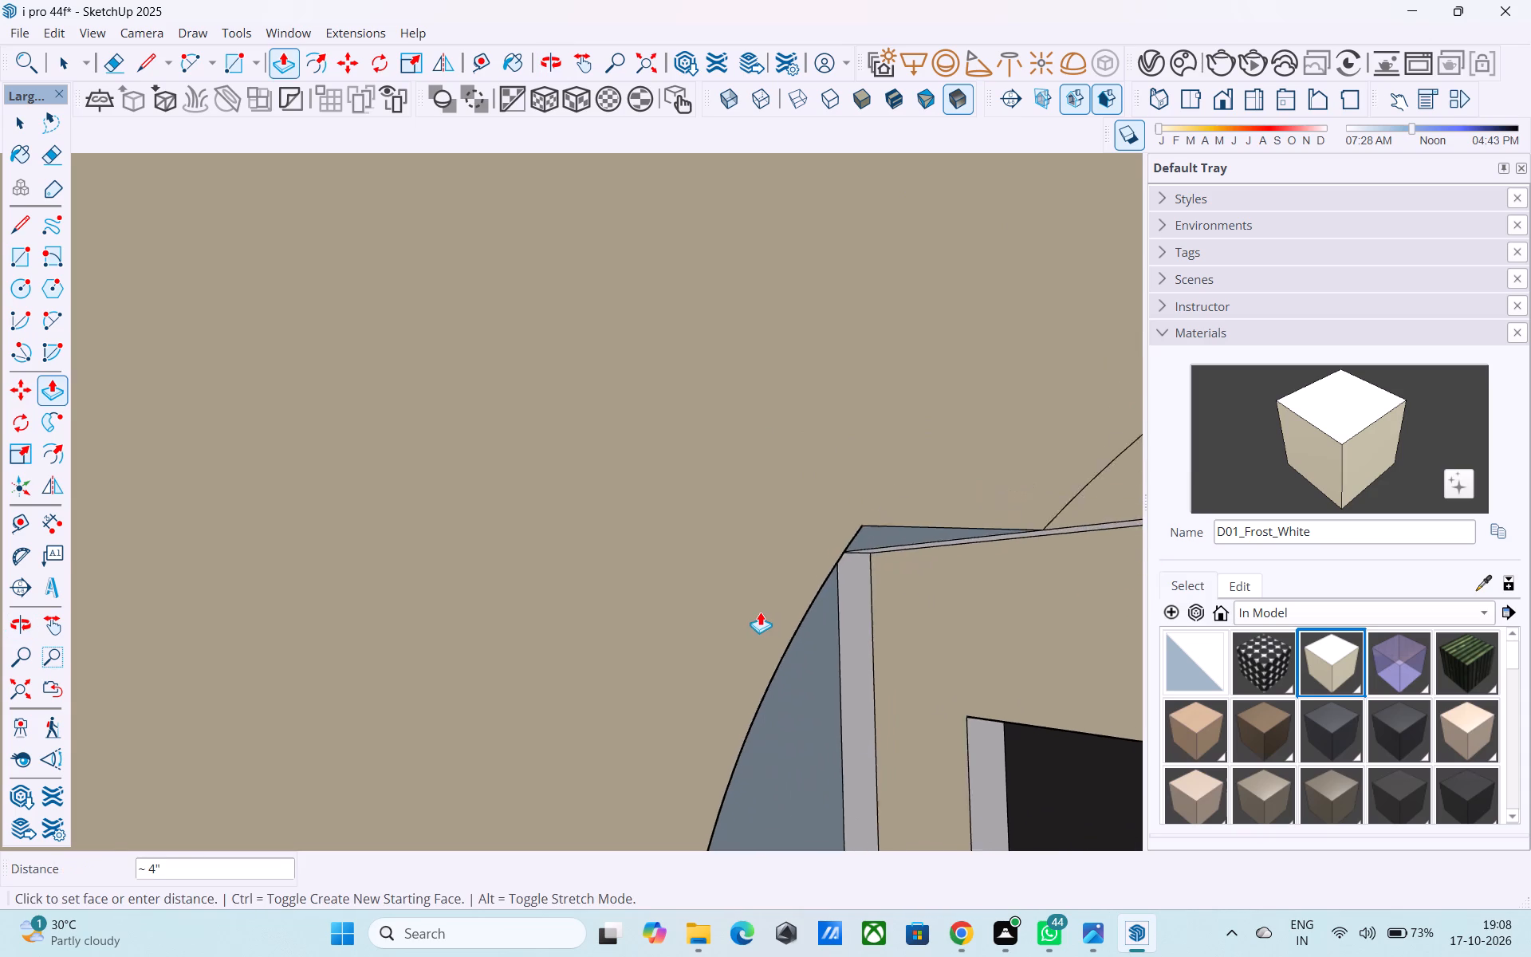
scroll(760, 612, down, 7)
middle_drag(761, 615, 984, 620)
scroll(638, 496, down, 9)
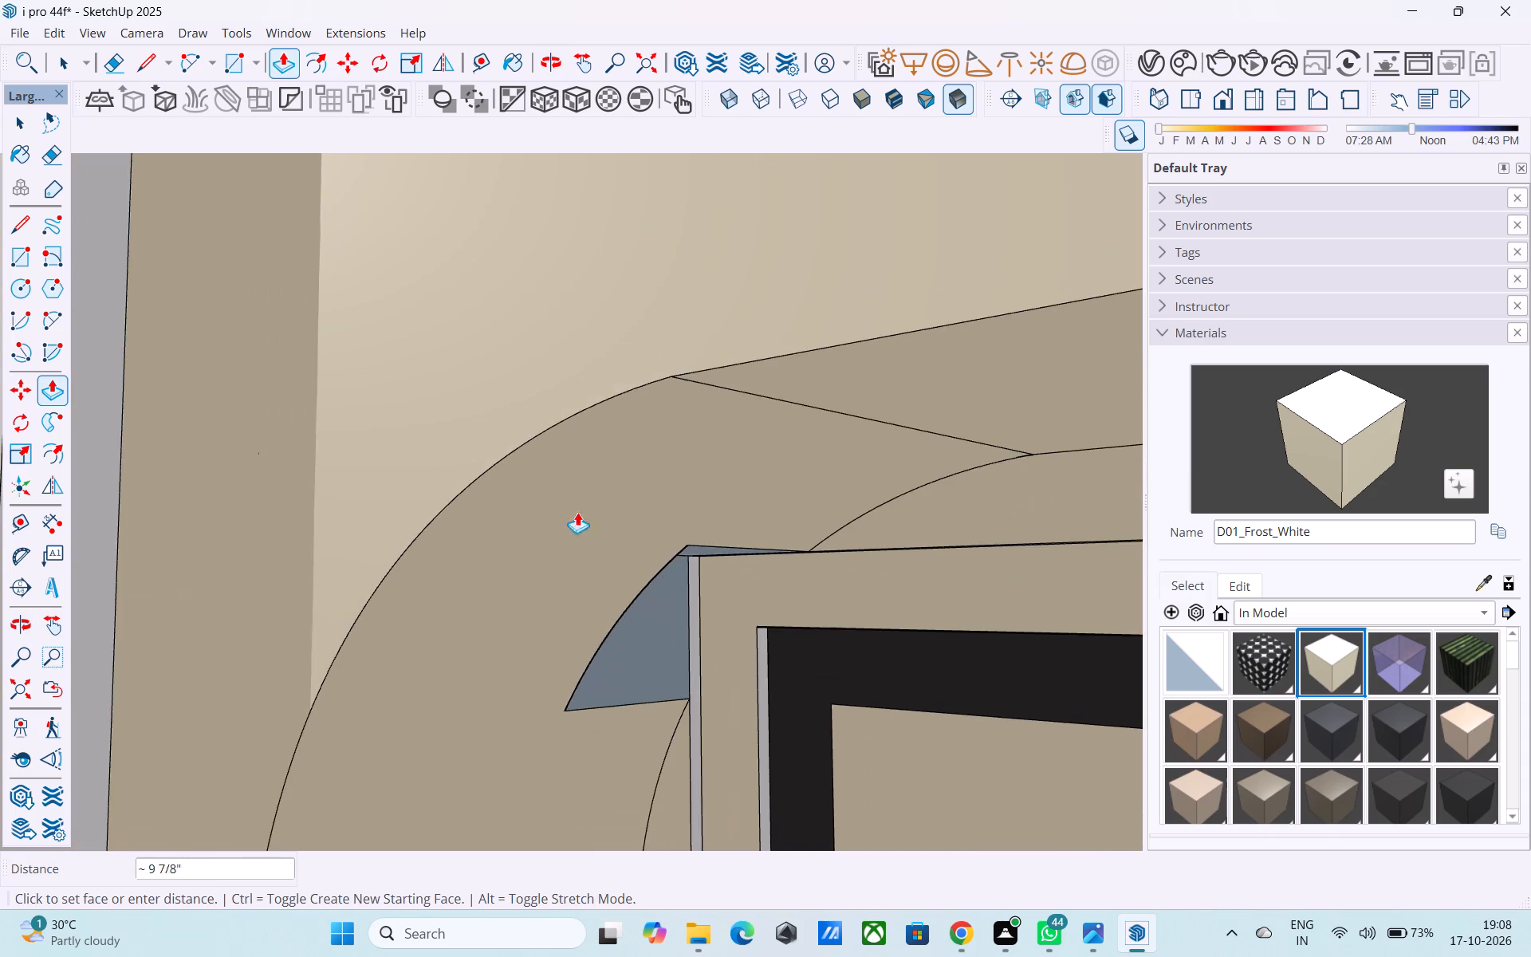
scroll(509, 489, down, 4)
middle_drag(504, 486, 607, 573)
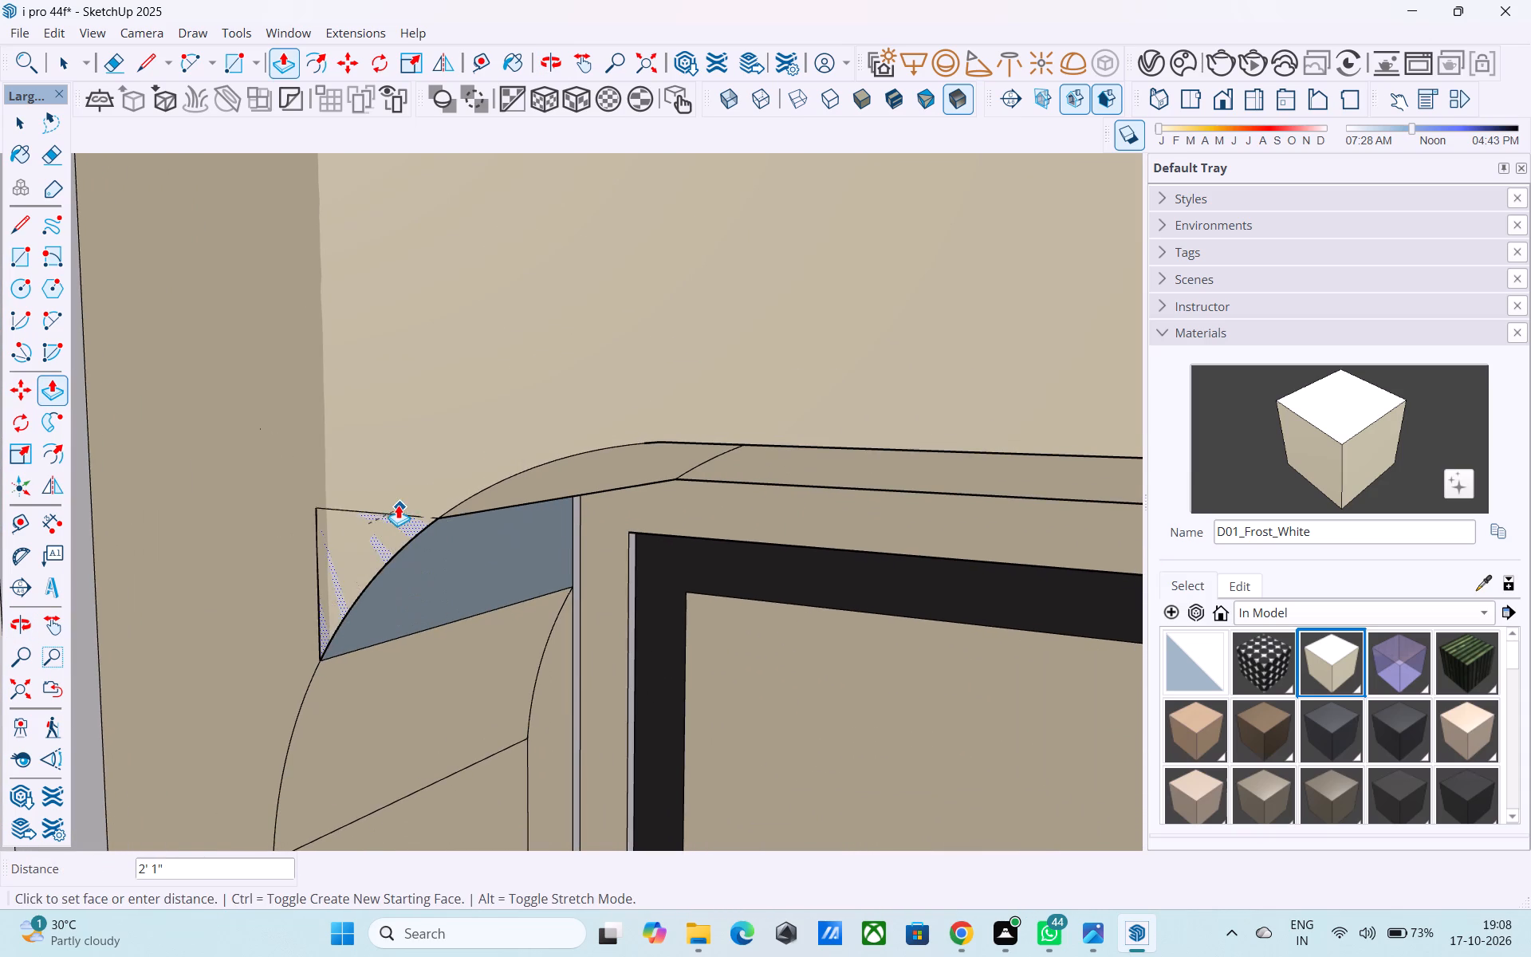
click(392, 500)
middle_drag(395, 502, 623, 419)
scroll(631, 417, down, 8)
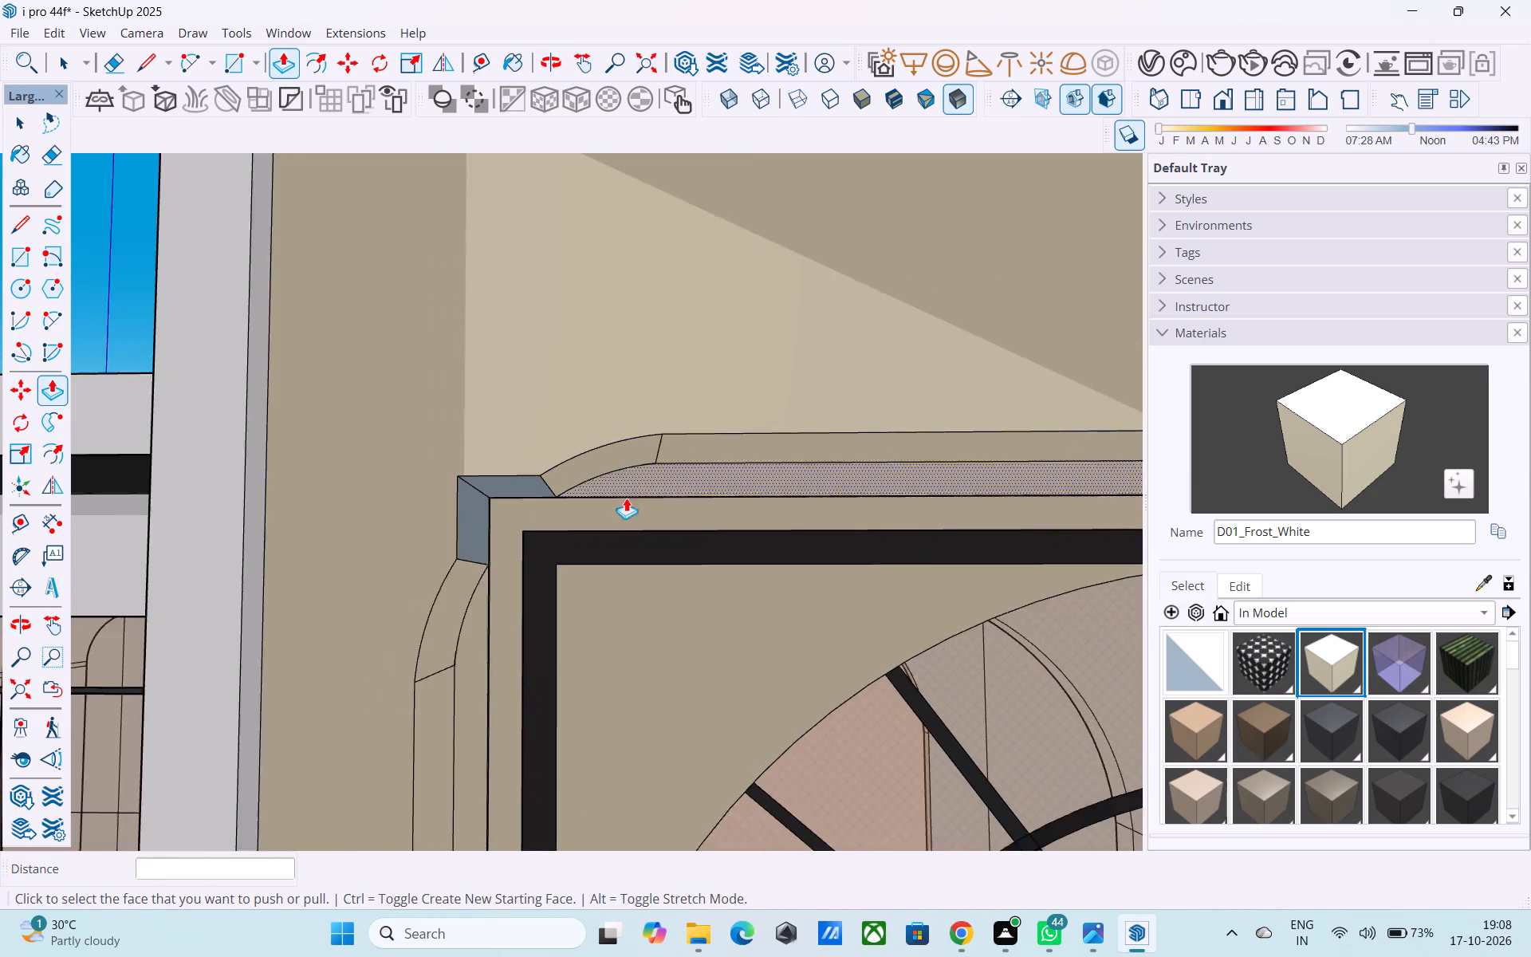
Square off the rounded upper-left corner with a vertical line and an about 2' horizontal line from the arc ends.
key(l)
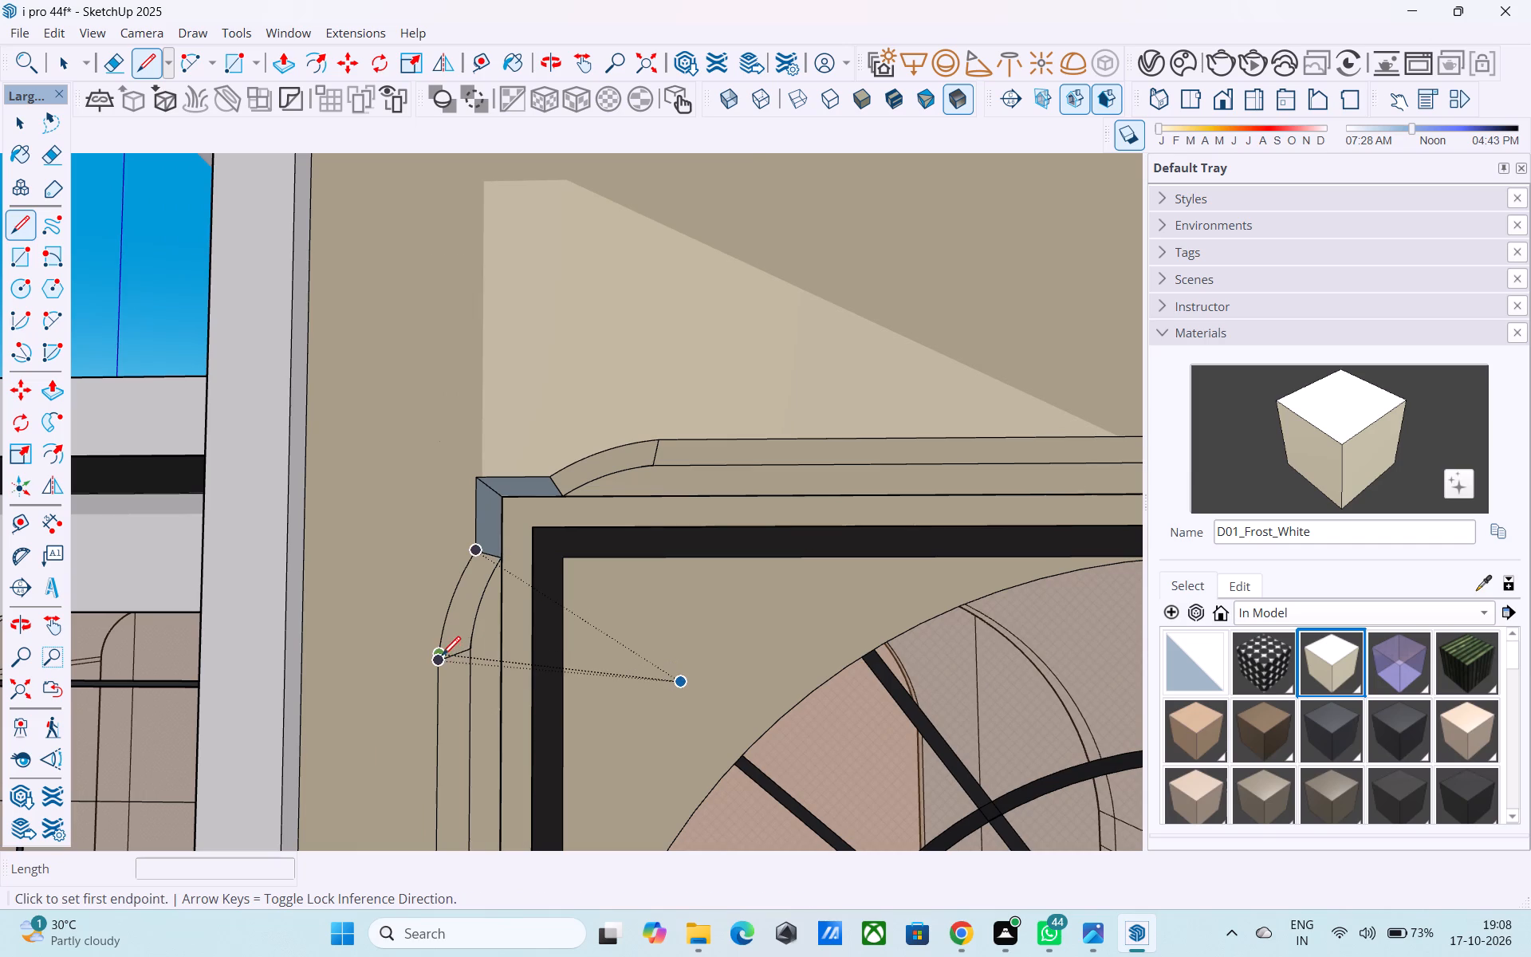
click(442, 656)
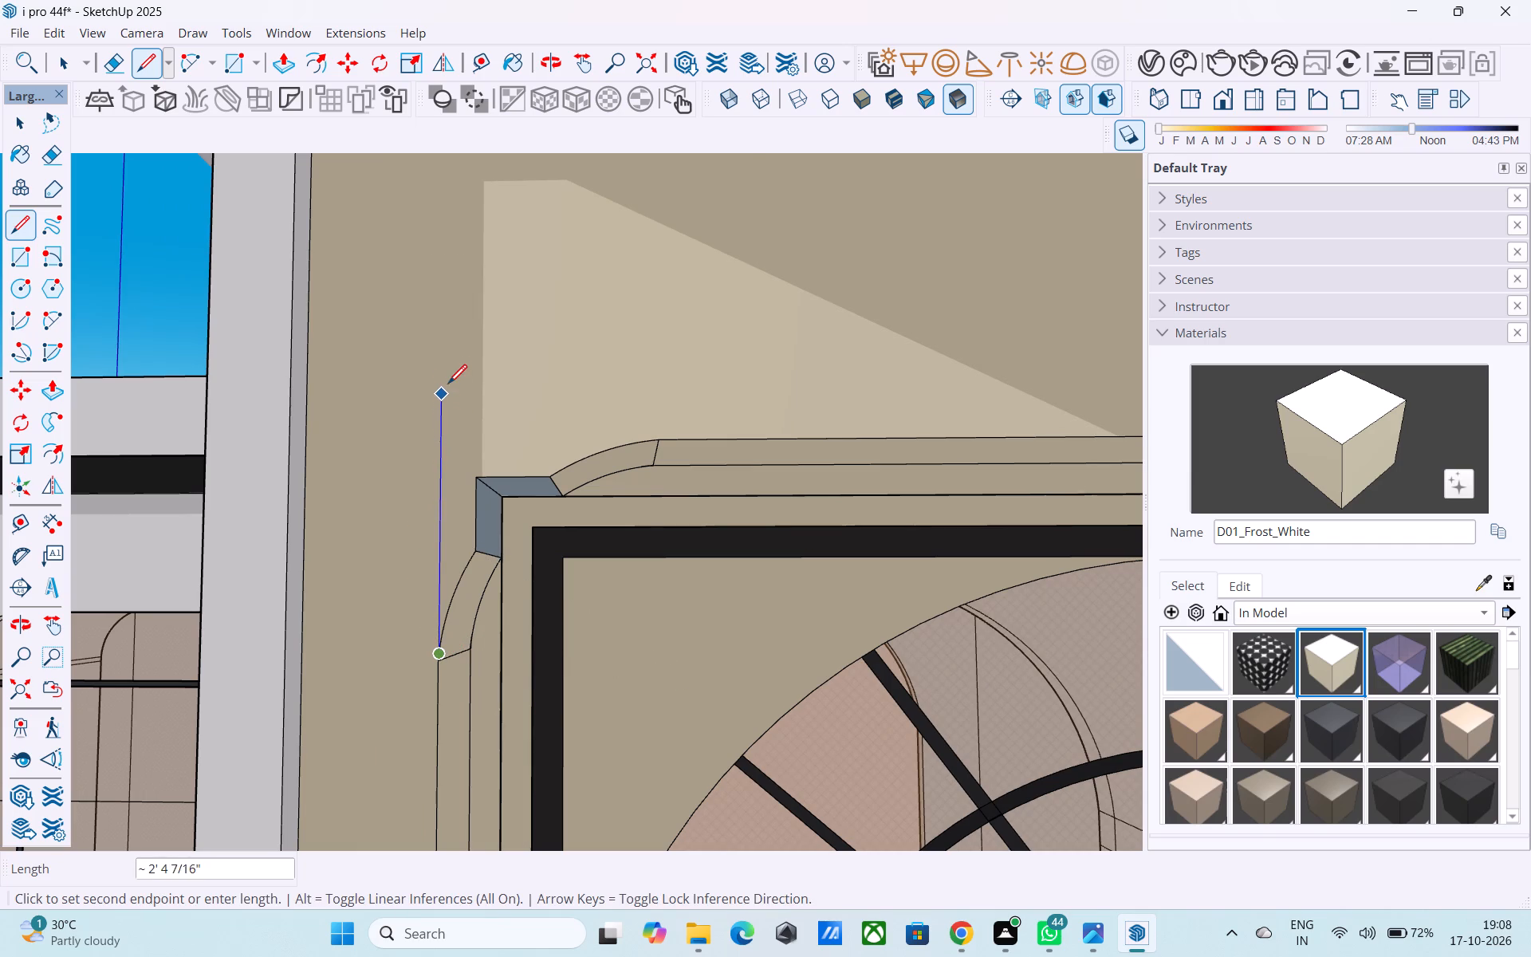
click(447, 376)
key(space)
key(l)
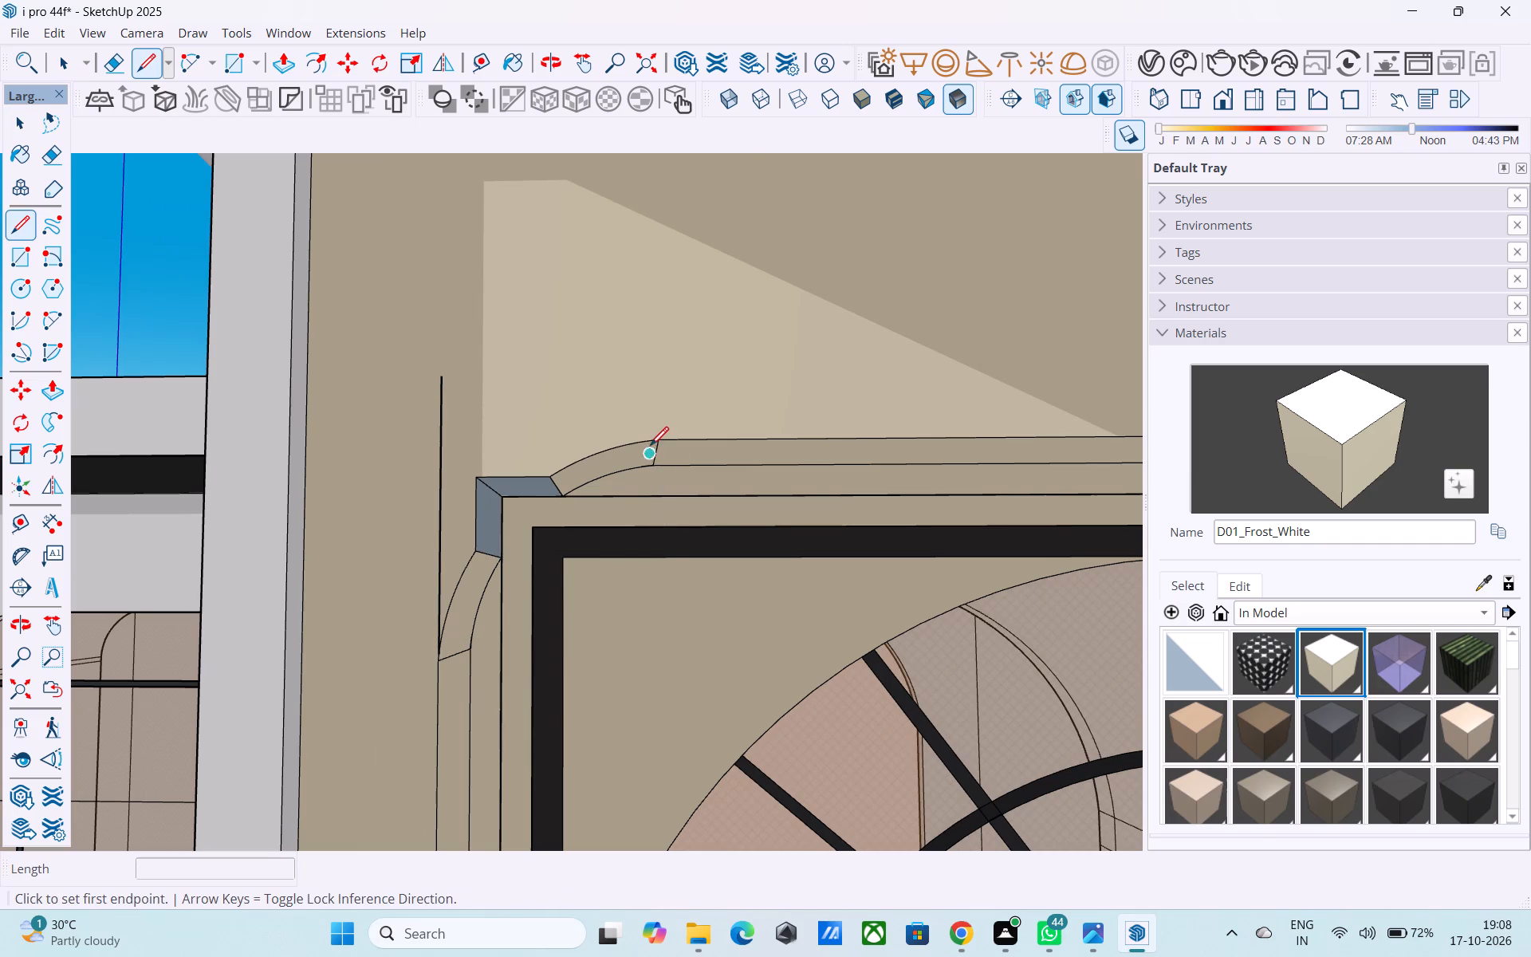
click(659, 443)
click(445, 435)
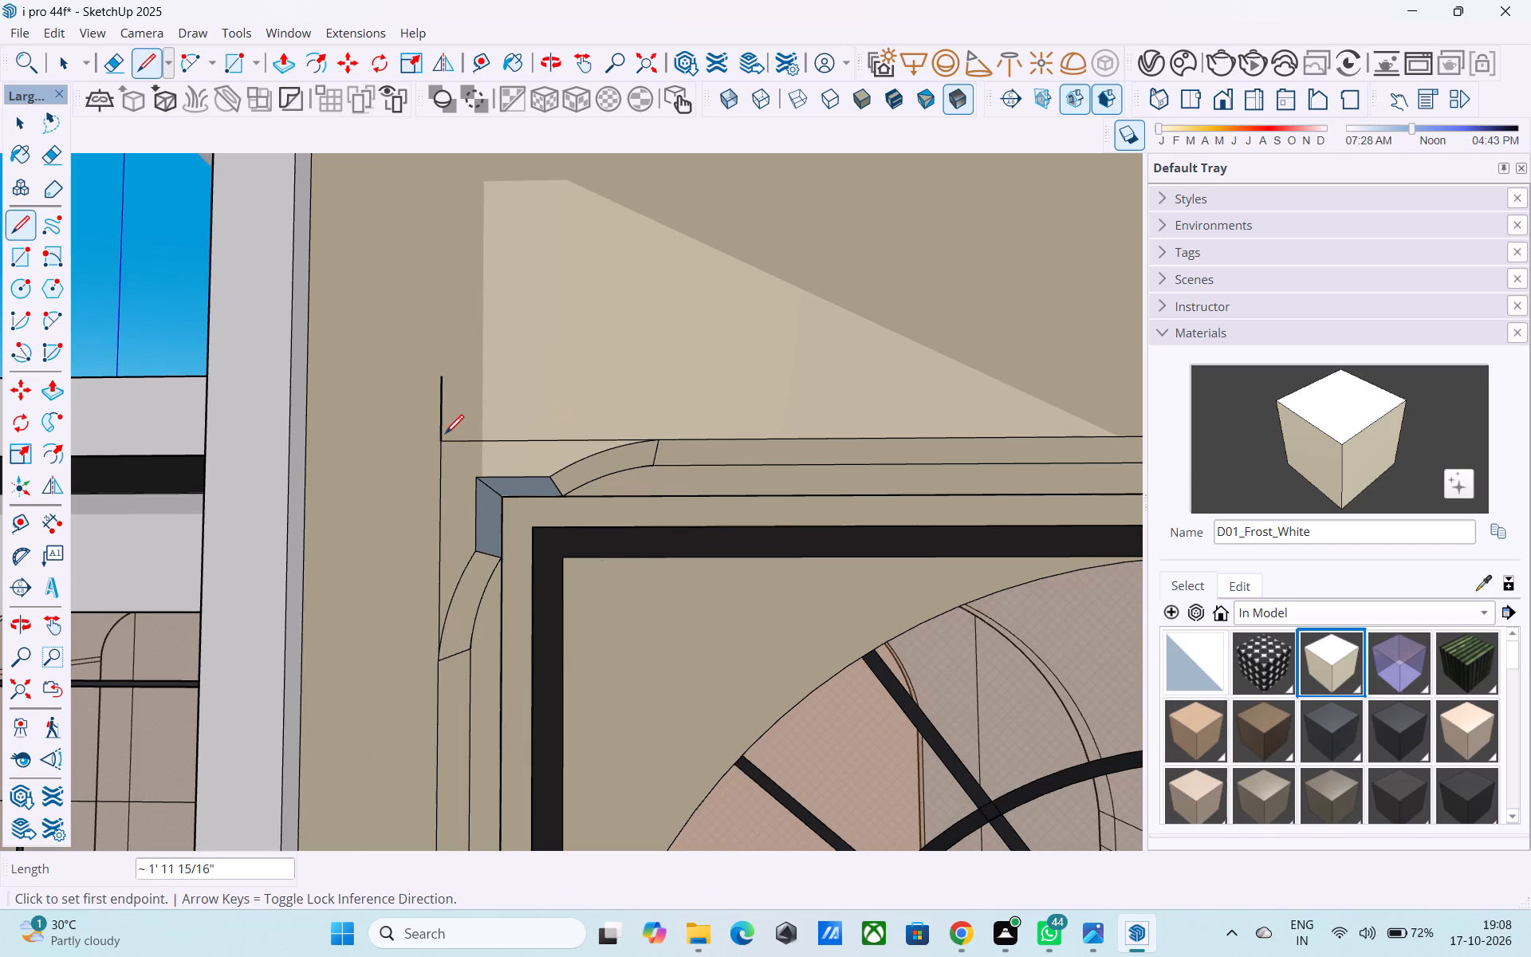
key(space)
Push the squared-off corner face of the entrance surround back 2' 1" to cut away the rounded corner.
click(462, 453)
key(p)
click(465, 454)
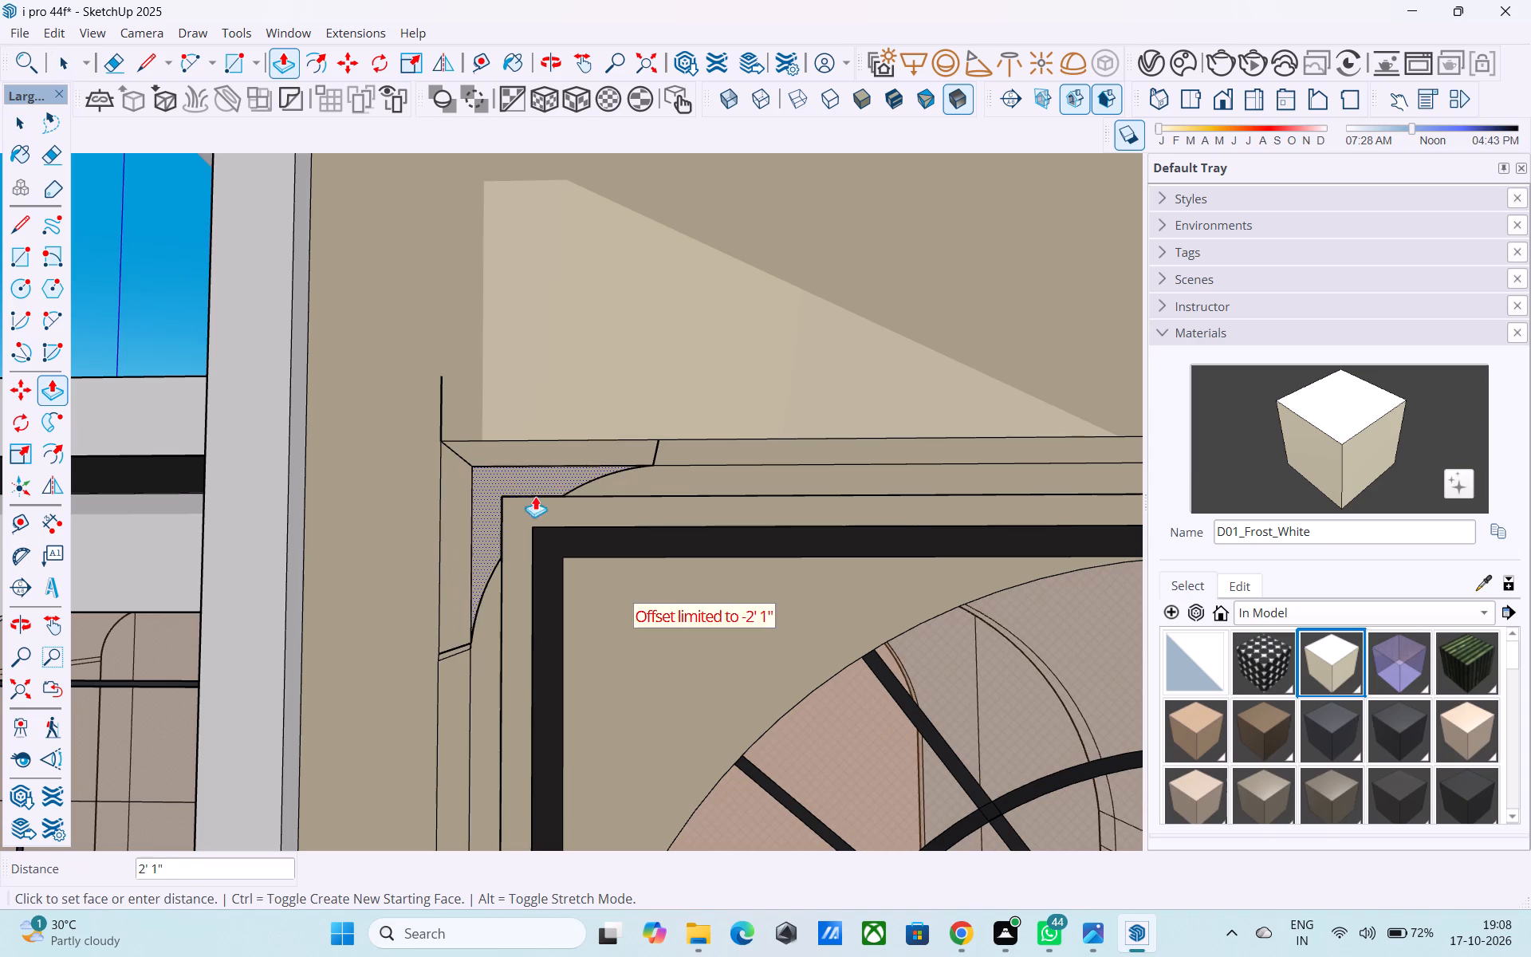
click(572, 510)
key(space)
Draw a diagonal line from the window frame's upper-left corner to the squared recess corner to fill the gap.
middle_click(567, 503)
scroll(567, 503, up, 2)
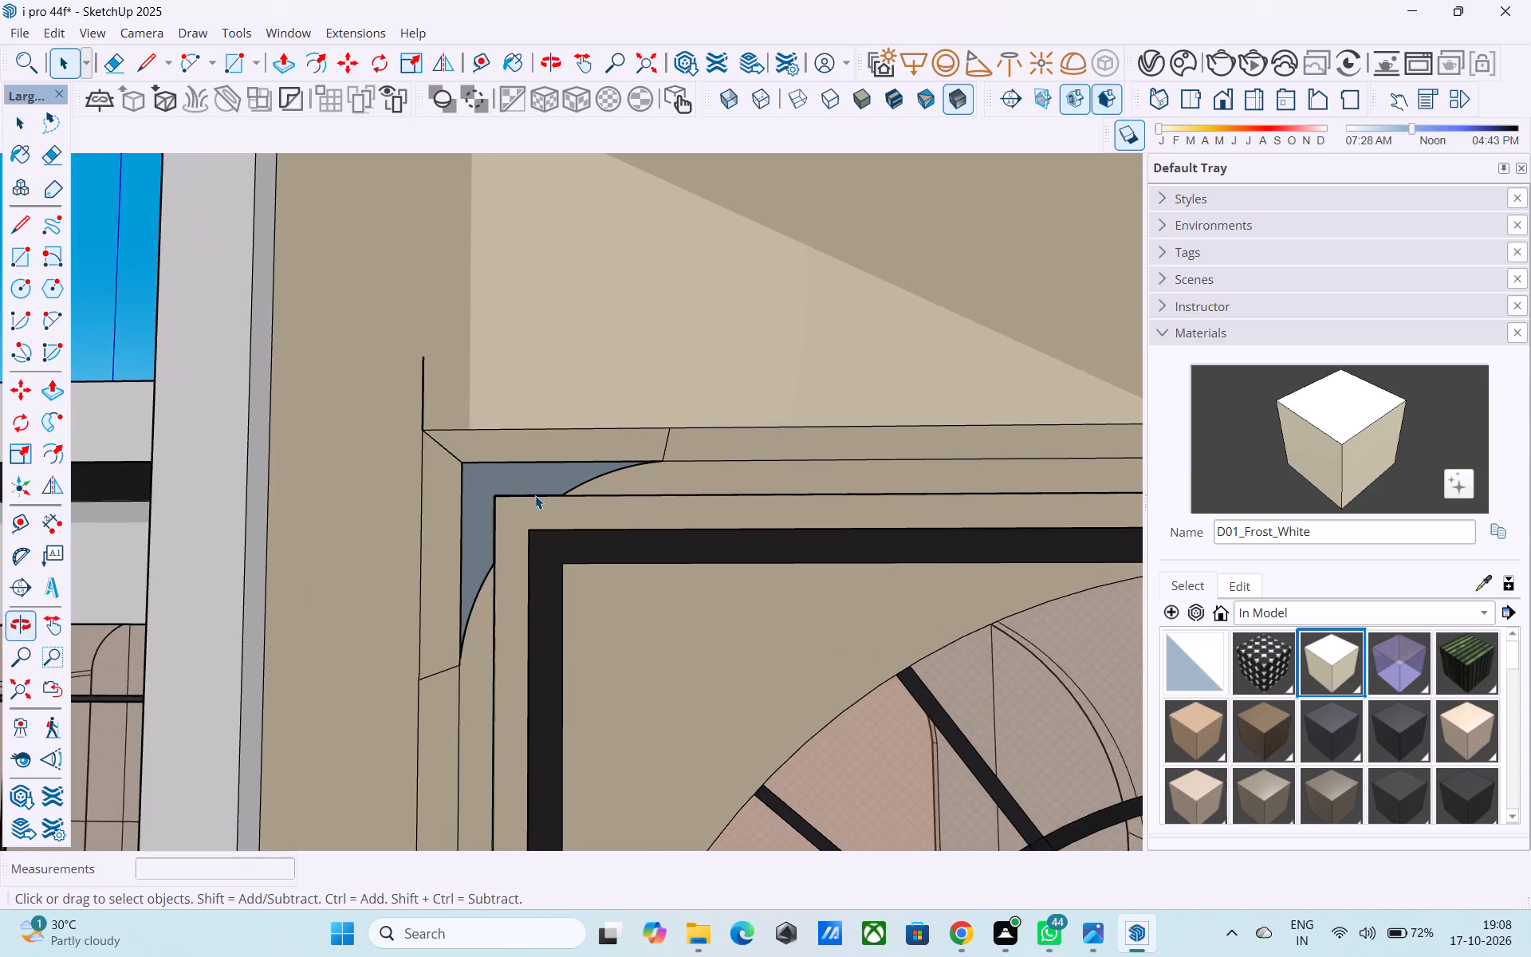
scroll(535, 495, up, 4)
middle_drag(506, 490, 253, 529)
scroll(431, 560, up, 5)
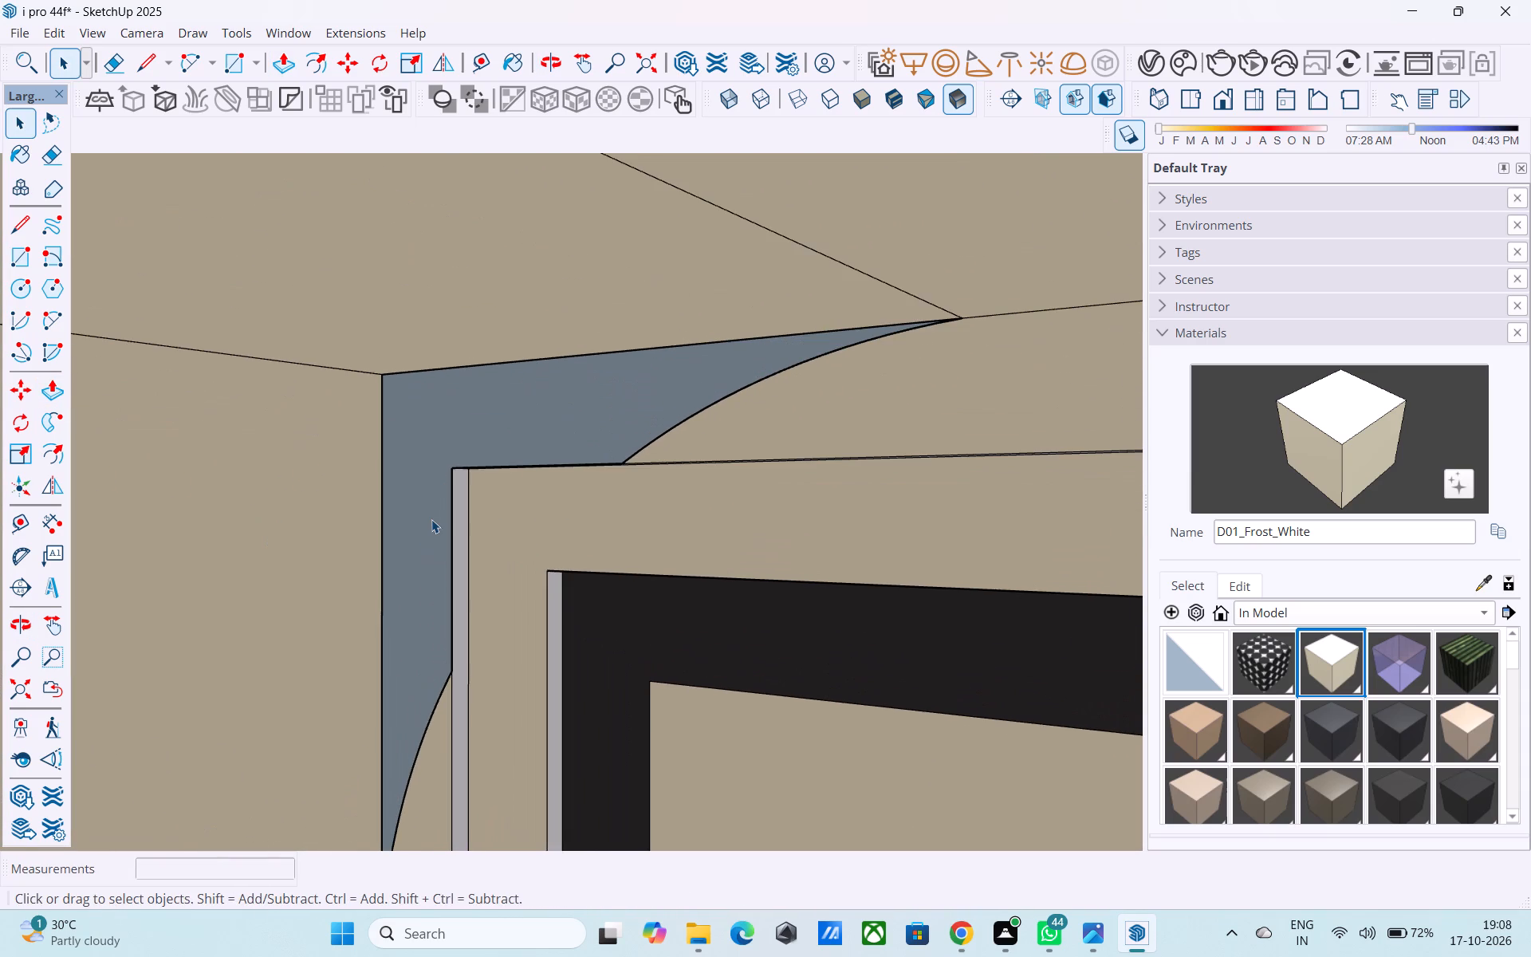
key(l)
click(449, 473)
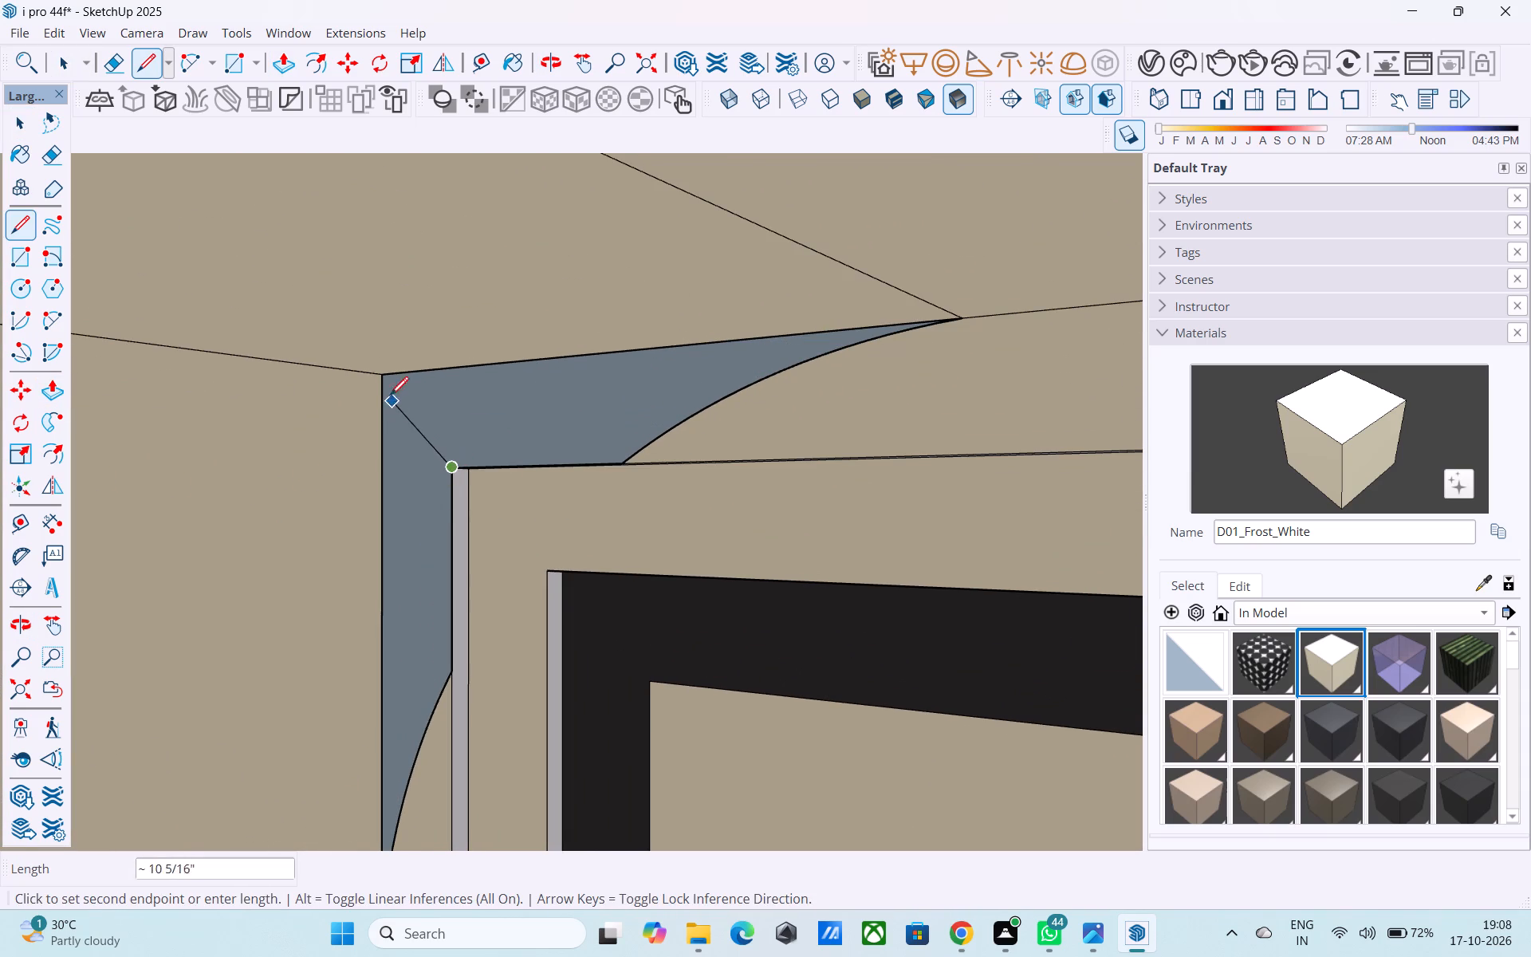
click(375, 374)
middle_drag(470, 436, 363, 416)
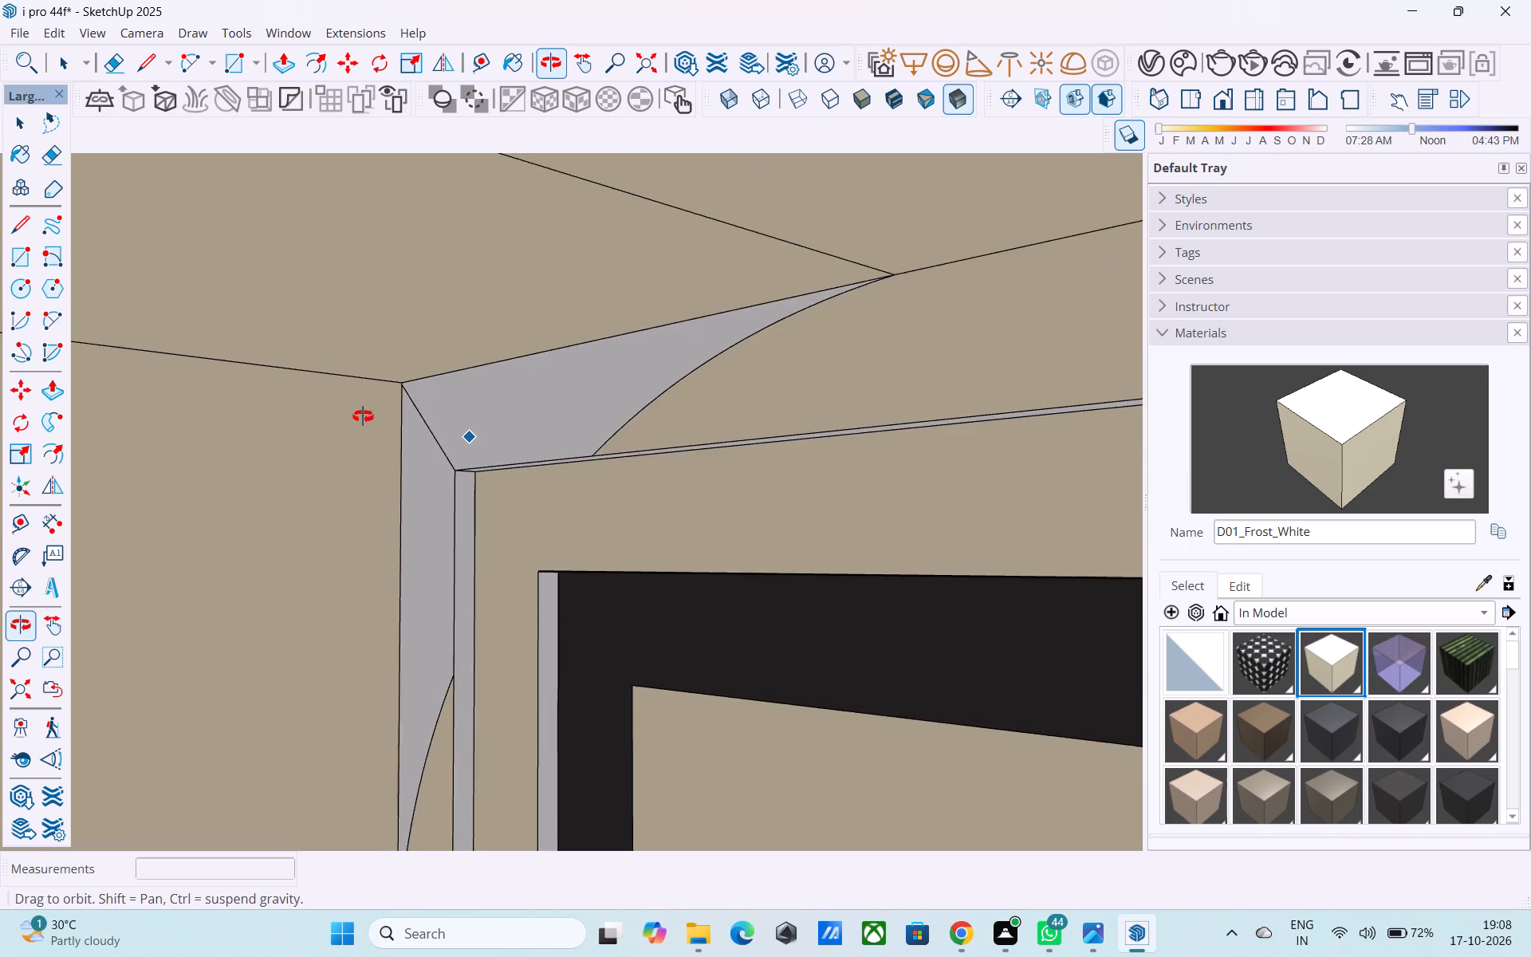
Erase the leftover arc edges, the diagonal line and the stray seam at the entrance surround's squared upper-left corner.
middle_drag(363, 416, 323, 400)
key(space)
key(e)
drag(628, 417, 602, 399)
drag(434, 763, 426, 756)
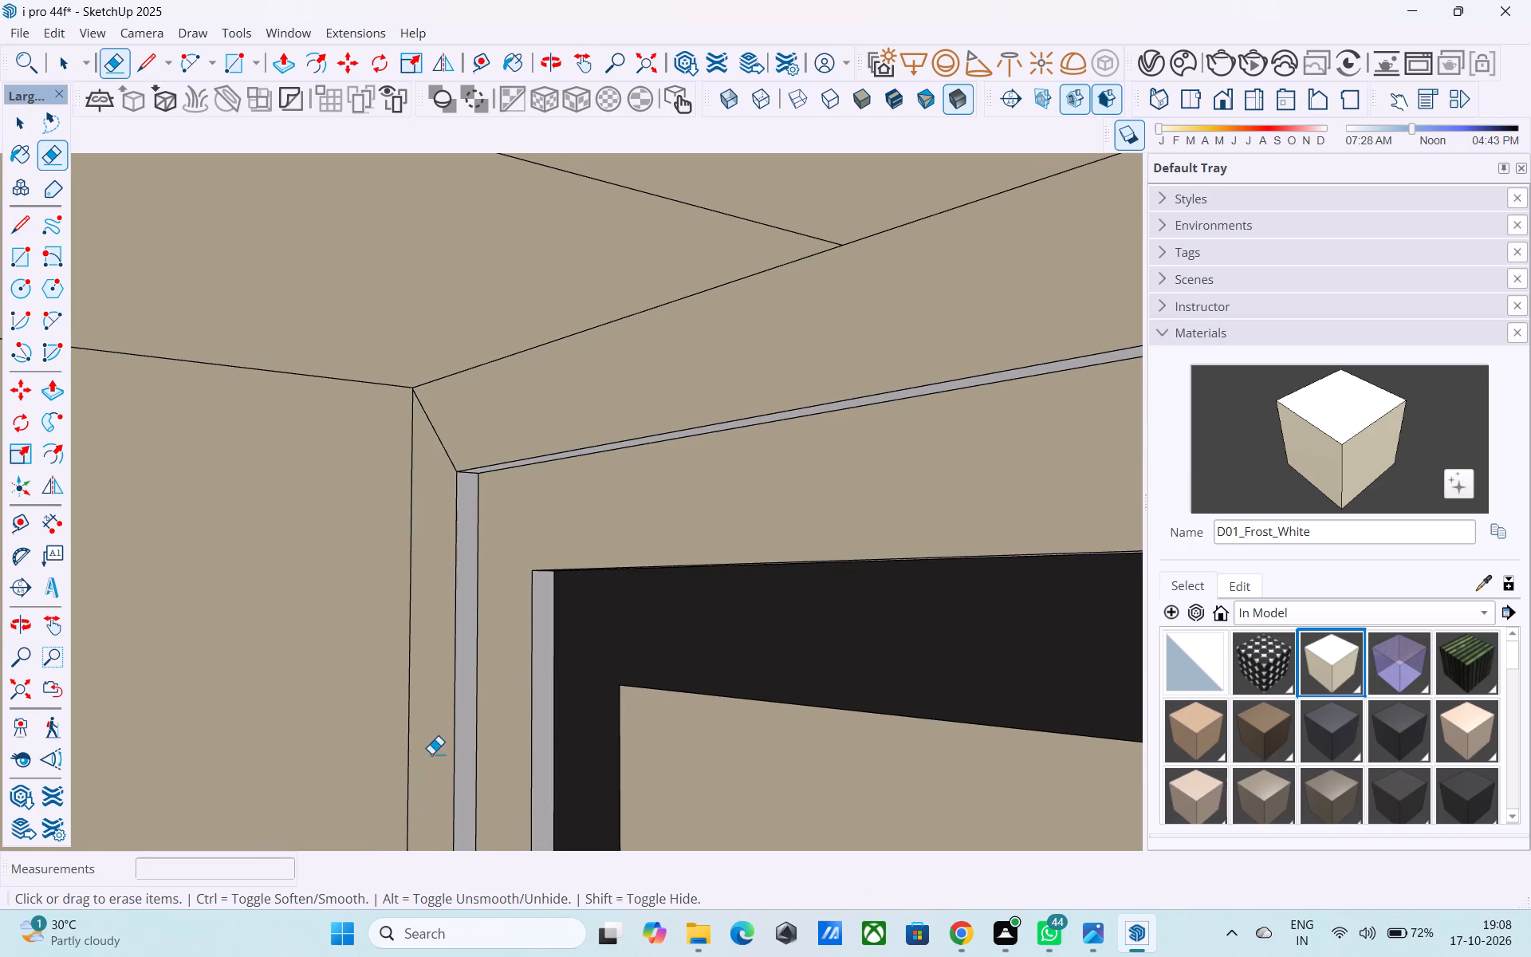
scroll(474, 721, down, 1)
middle_drag(495, 715, 640, 677)
drag(447, 465, 427, 475)
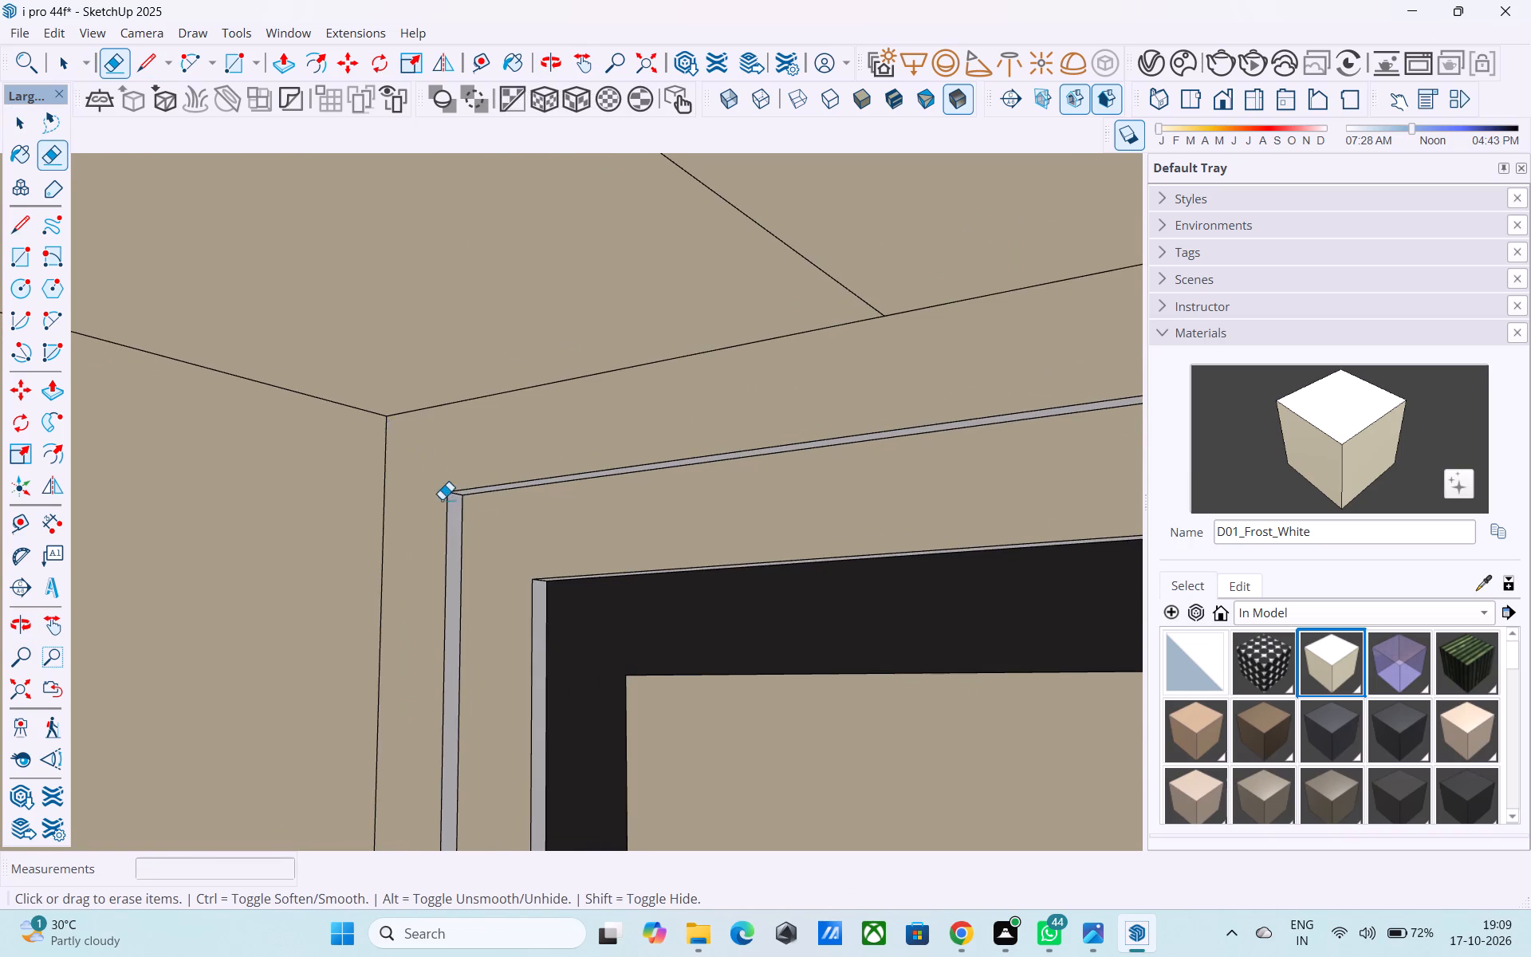
scroll(455, 511, down, 15)
middle_drag(652, 608, 671, 616)
drag(424, 475, 380, 487)
Draw an about 3' 3" vertical line and a horizontal line meeting it from the arc ends of the surround's rounded upper-right corner.
scroll(399, 514, down, 3)
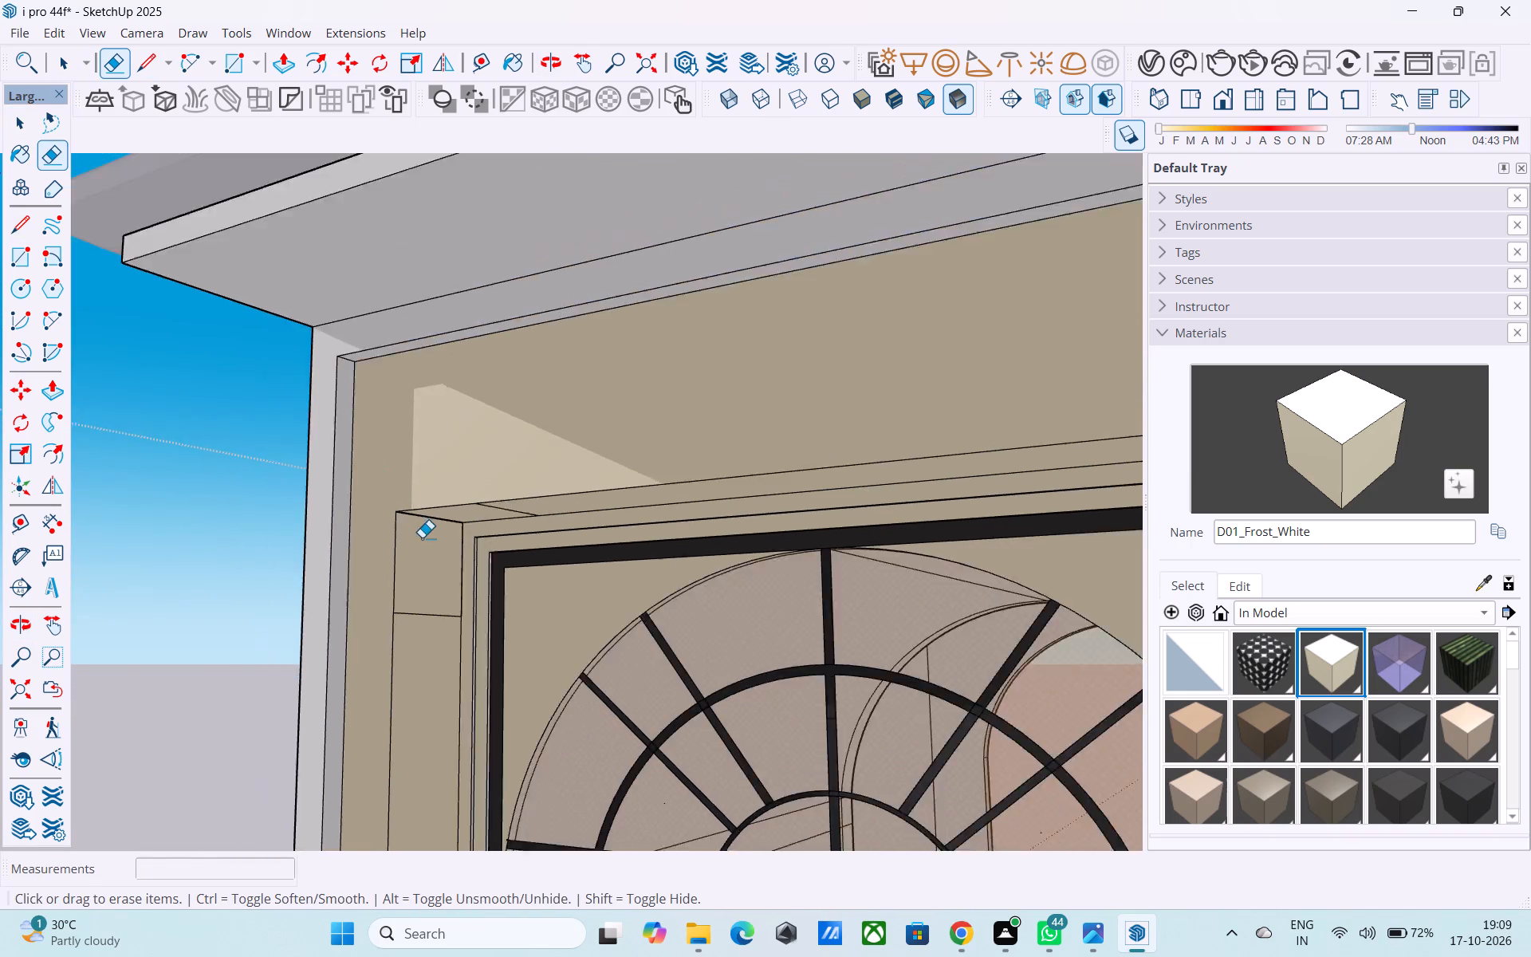
scroll(422, 538, down, 10)
middle_drag(612, 617, 697, 560)
middle_drag(791, 520, 813, 521)
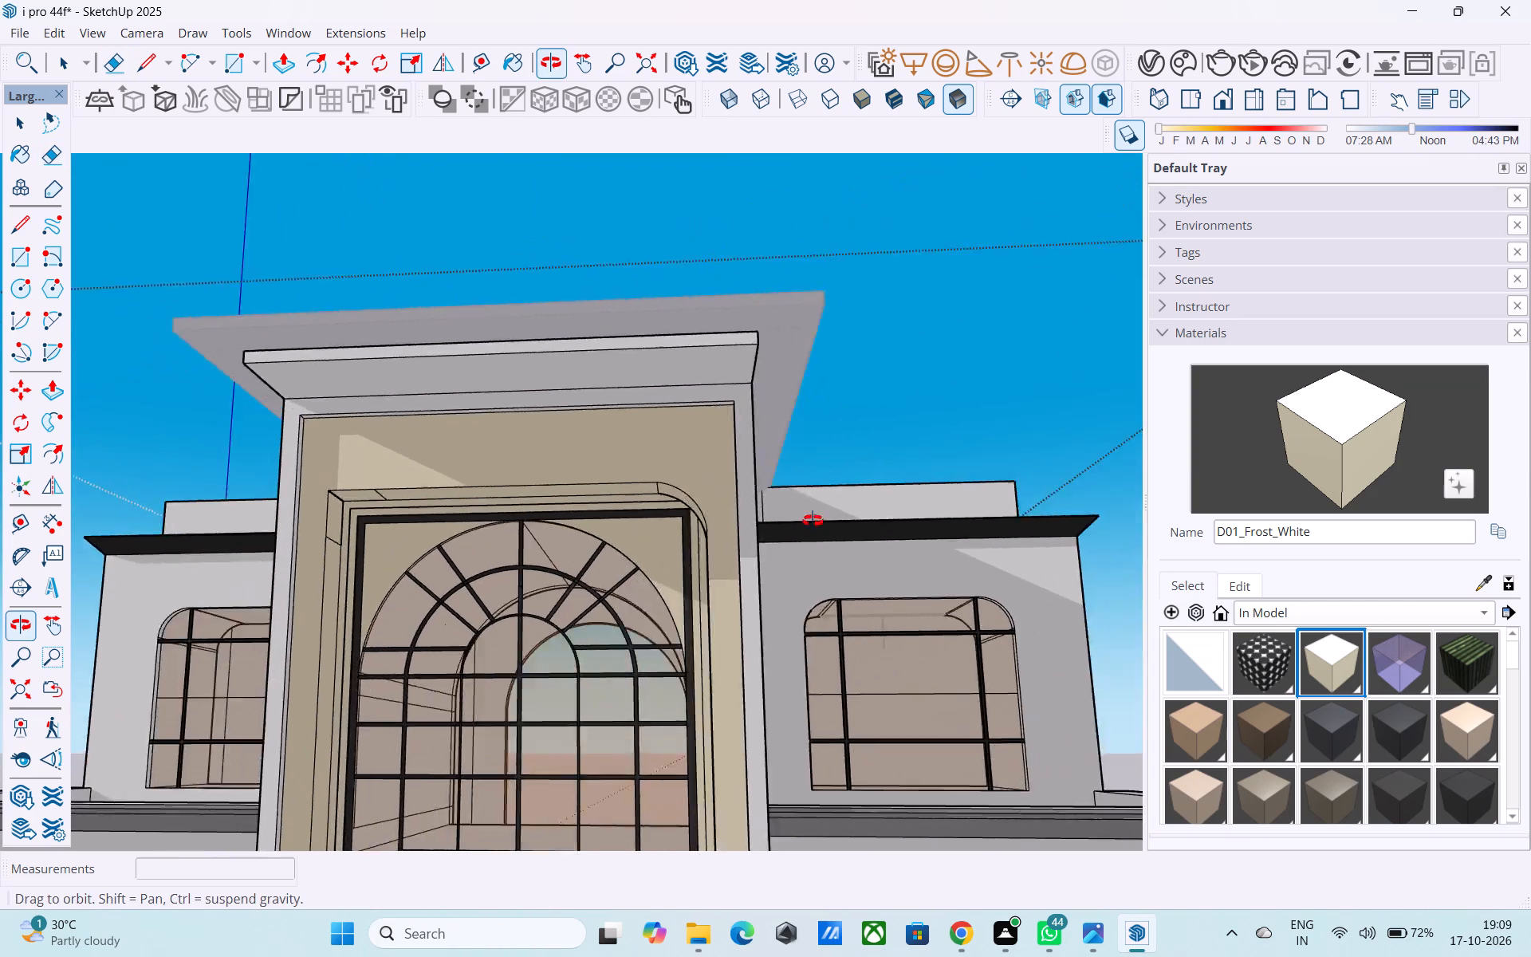
middle_drag(813, 521, 843, 530)
scroll(734, 553, up, 7)
key(space)
scroll(783, 517, up, 2)
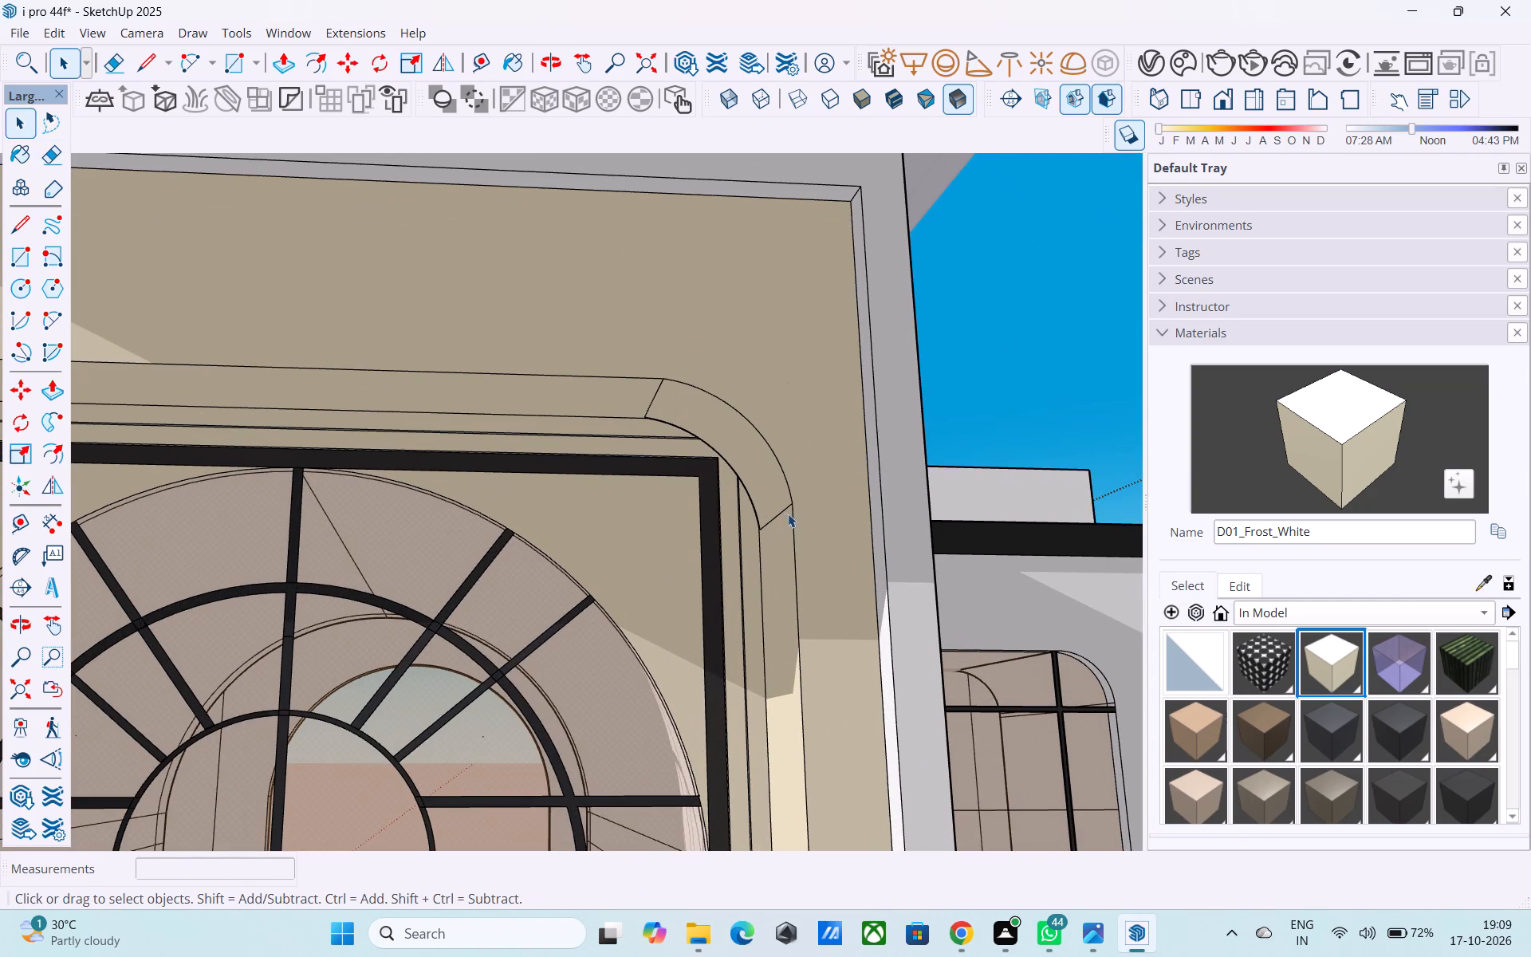
key(l)
click(793, 508)
click(778, 312)
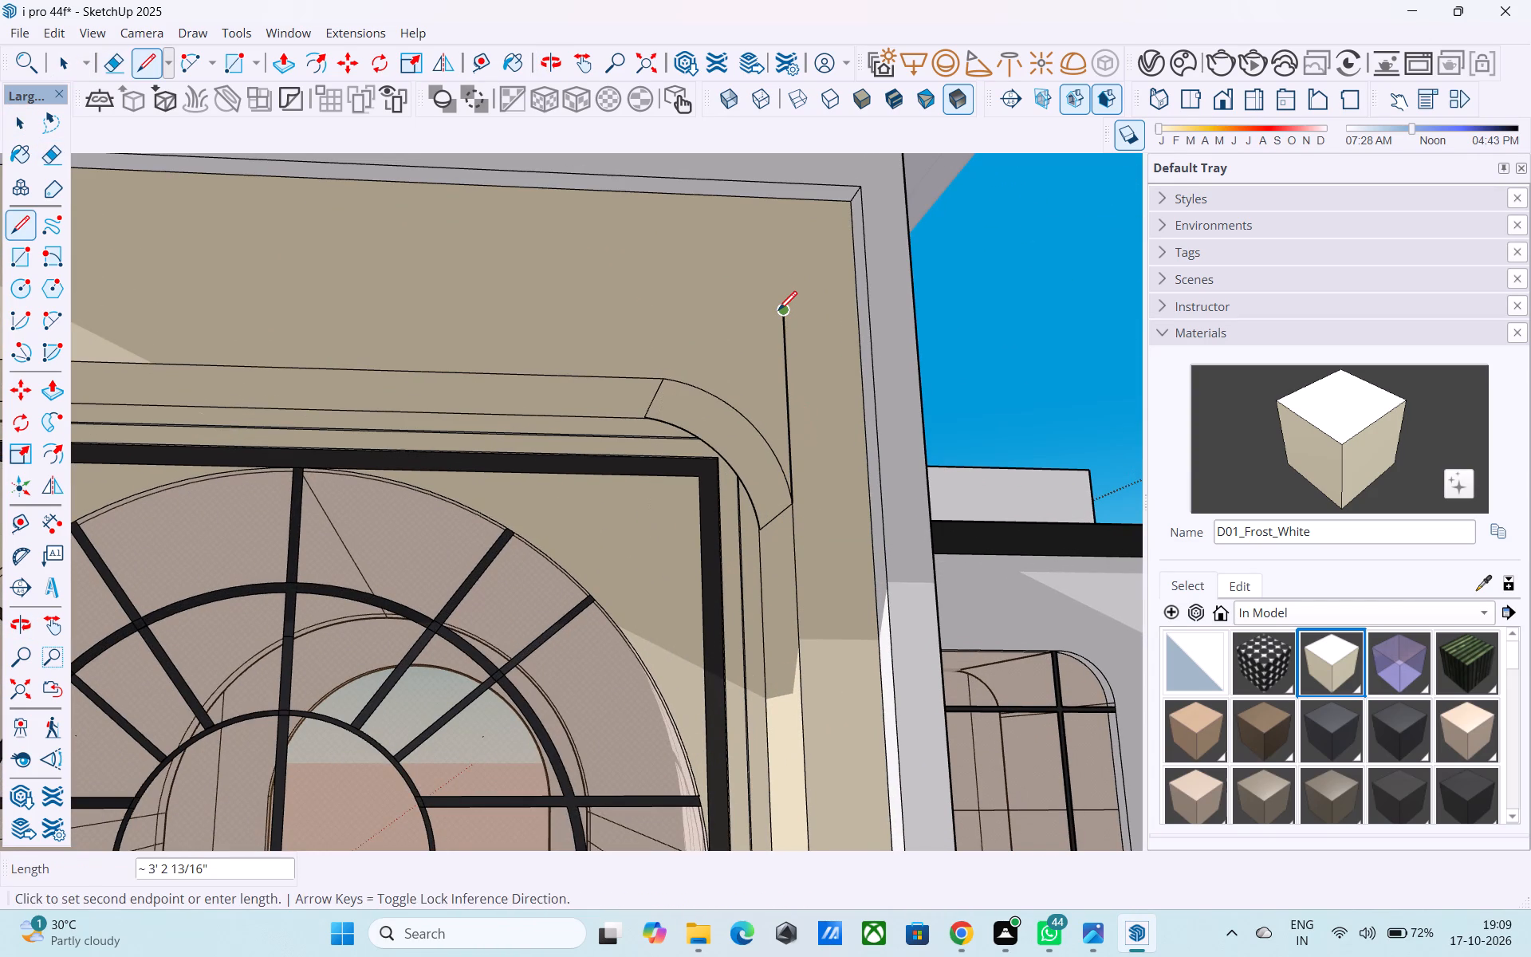
key(l)
click(667, 379)
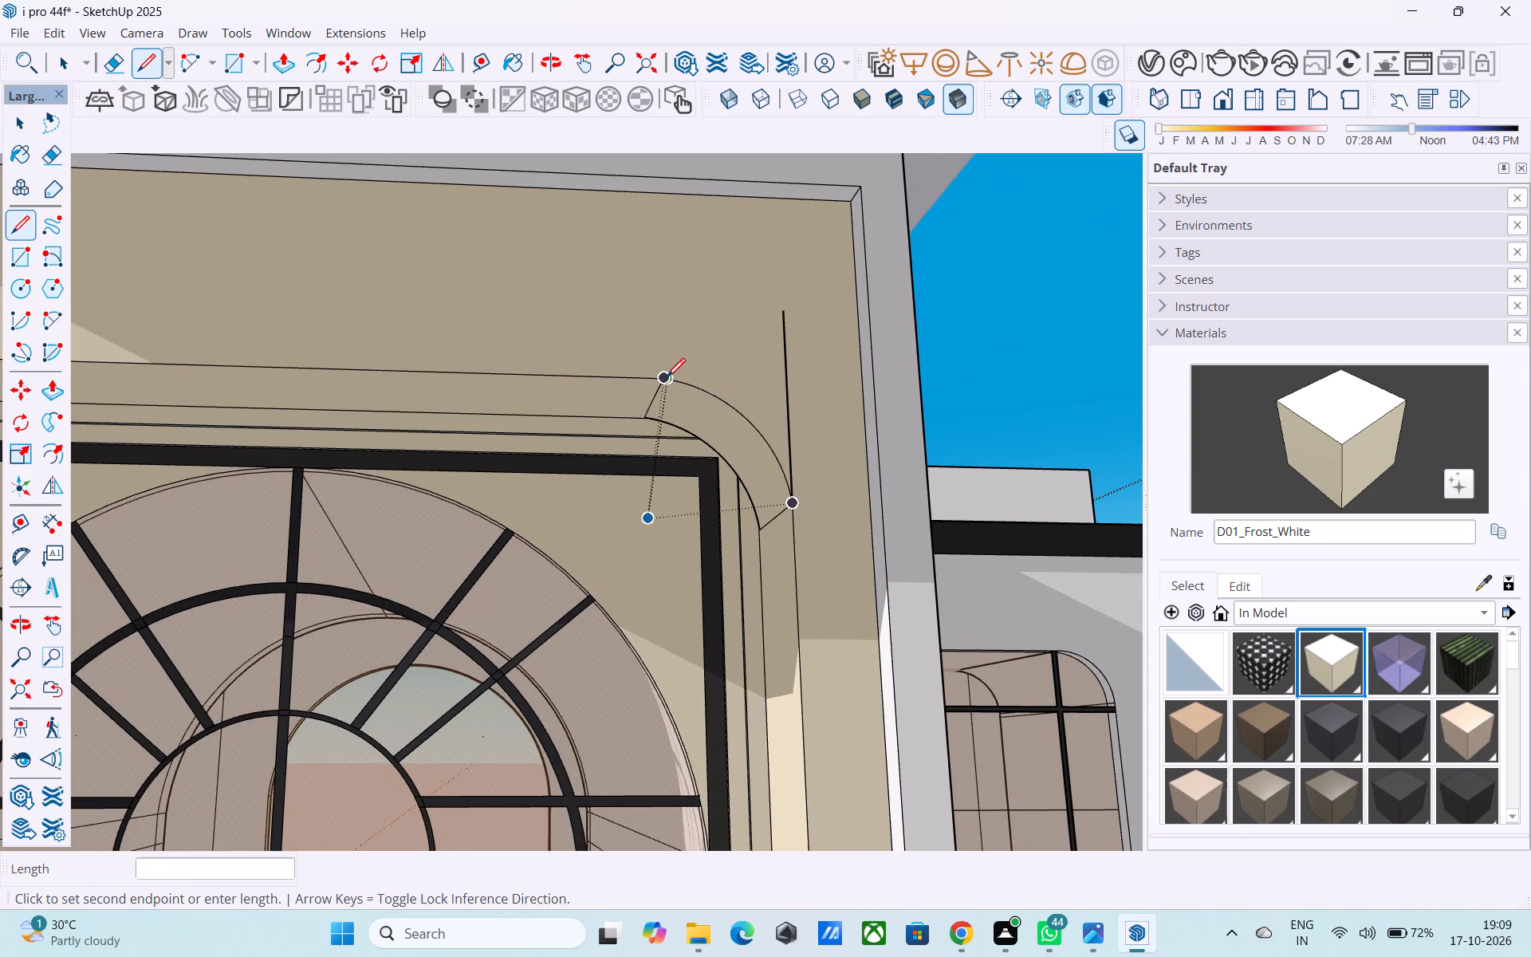
click(784, 380)
Draw an about 2' 2" horizontal line from the upper arc end across the vertical line along the green axis.
scroll(784, 381, up, 4)
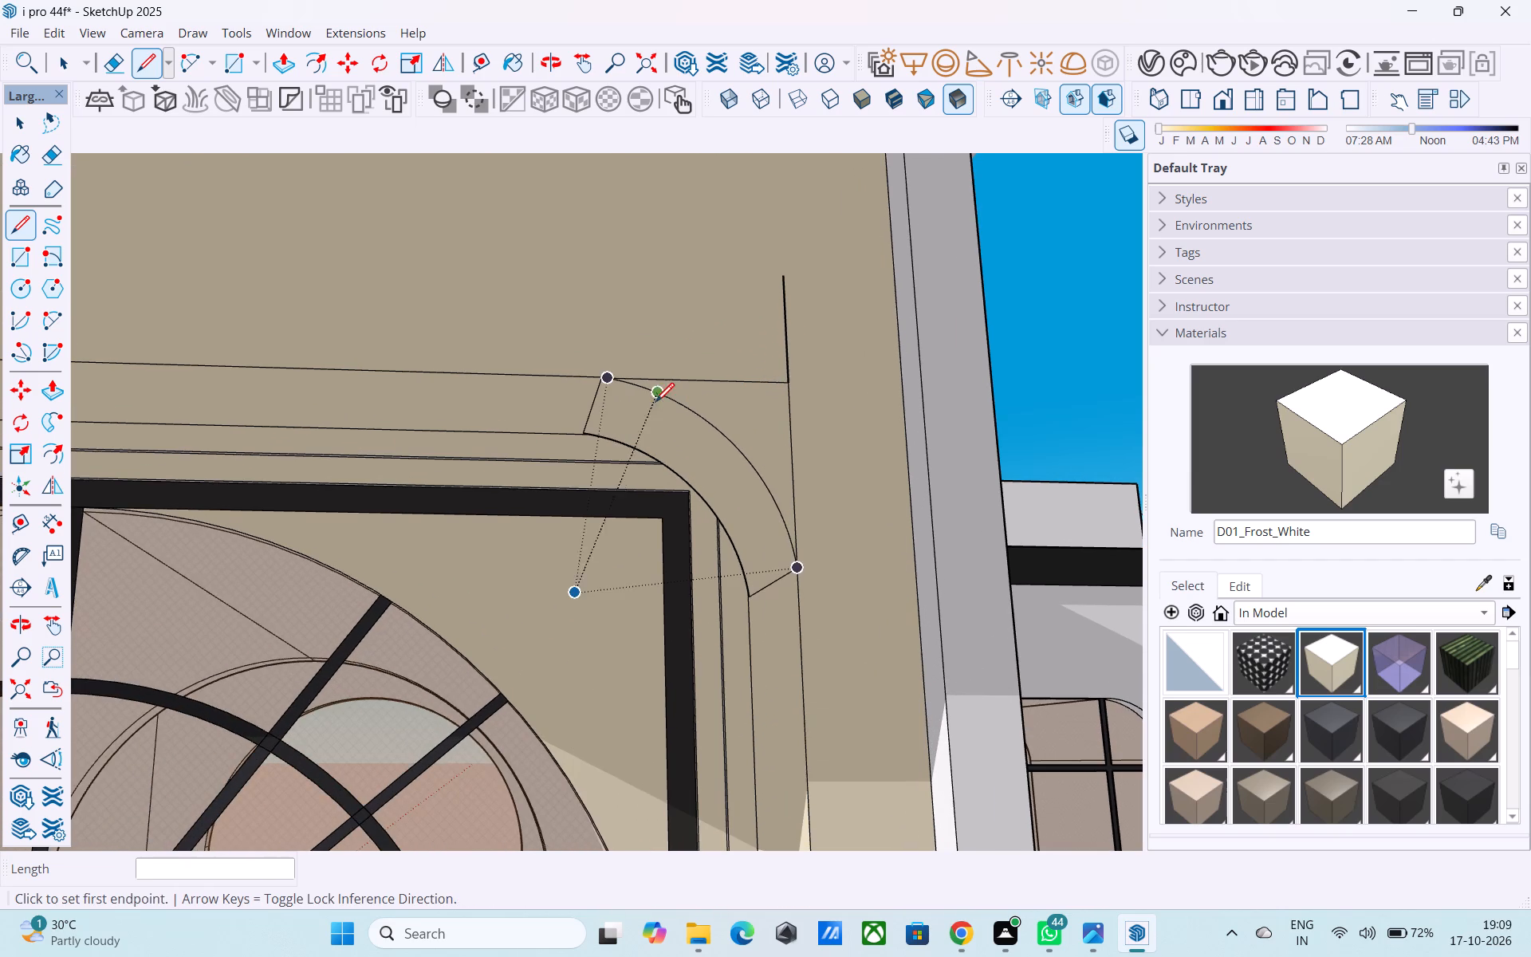
click(607, 376)
scroll(789, 393, up, 2)
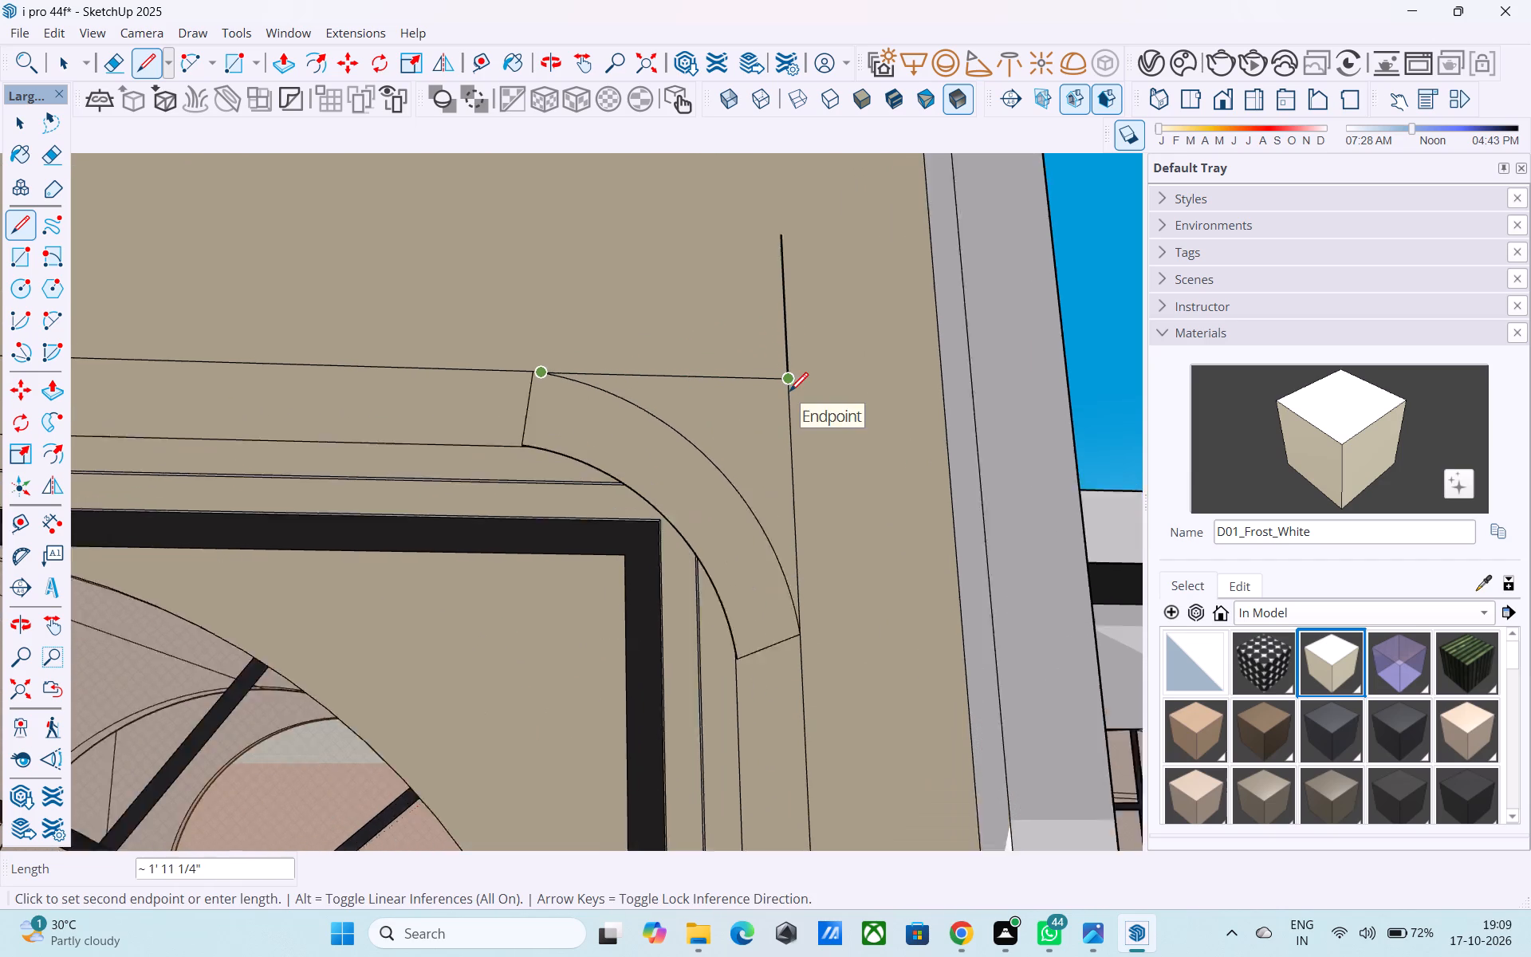
scroll(789, 393, up, 10)
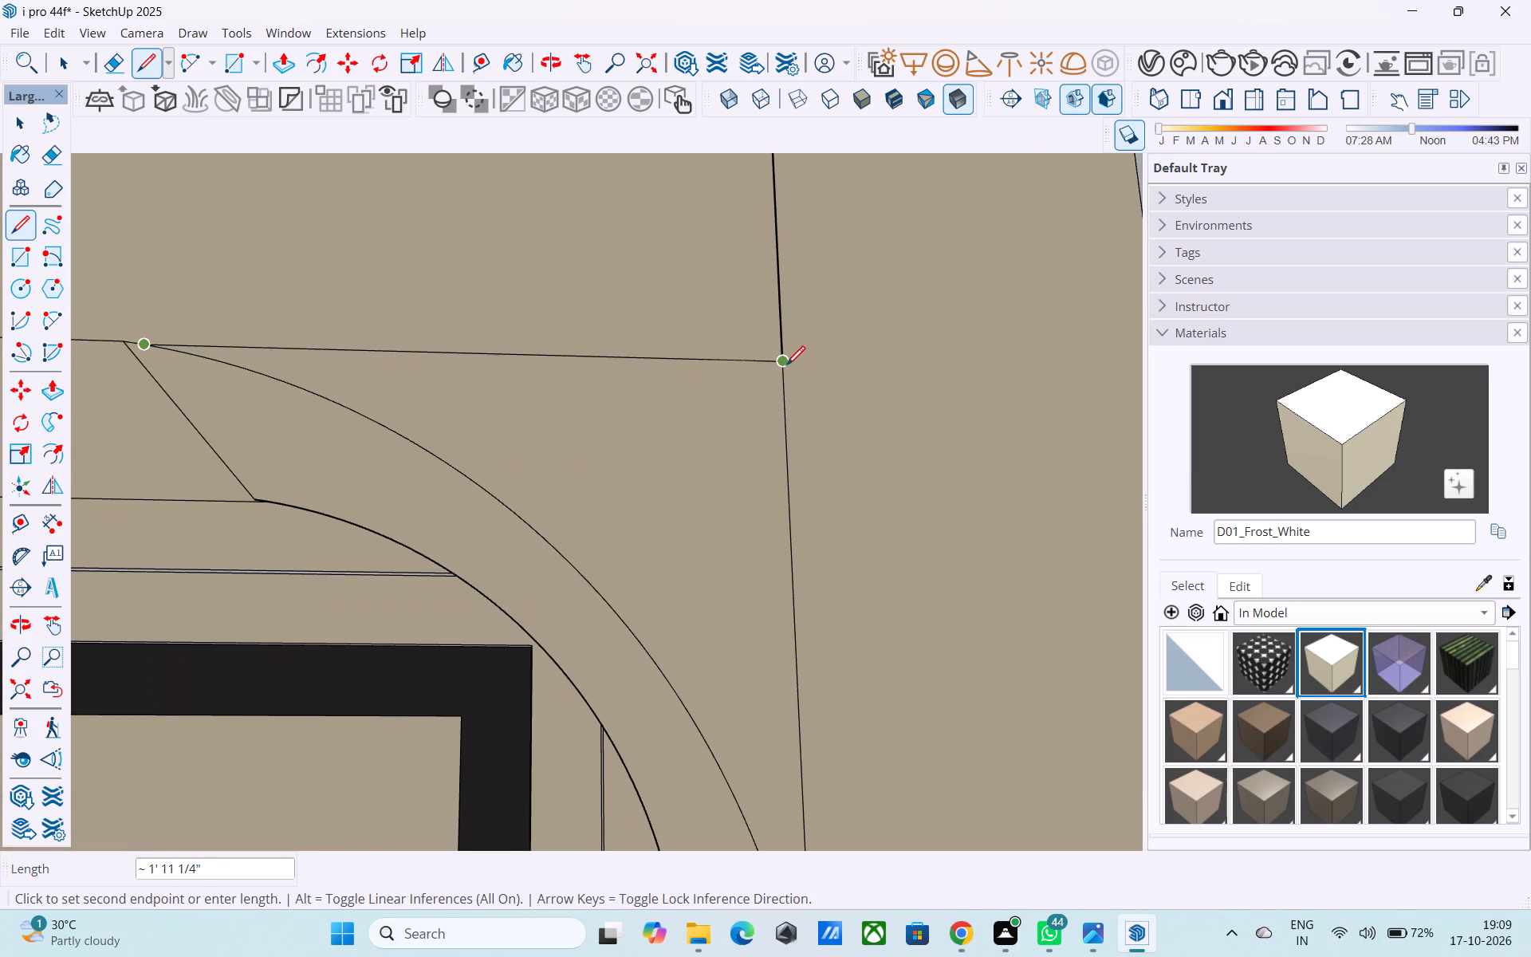
scroll(788, 368, up, 4)
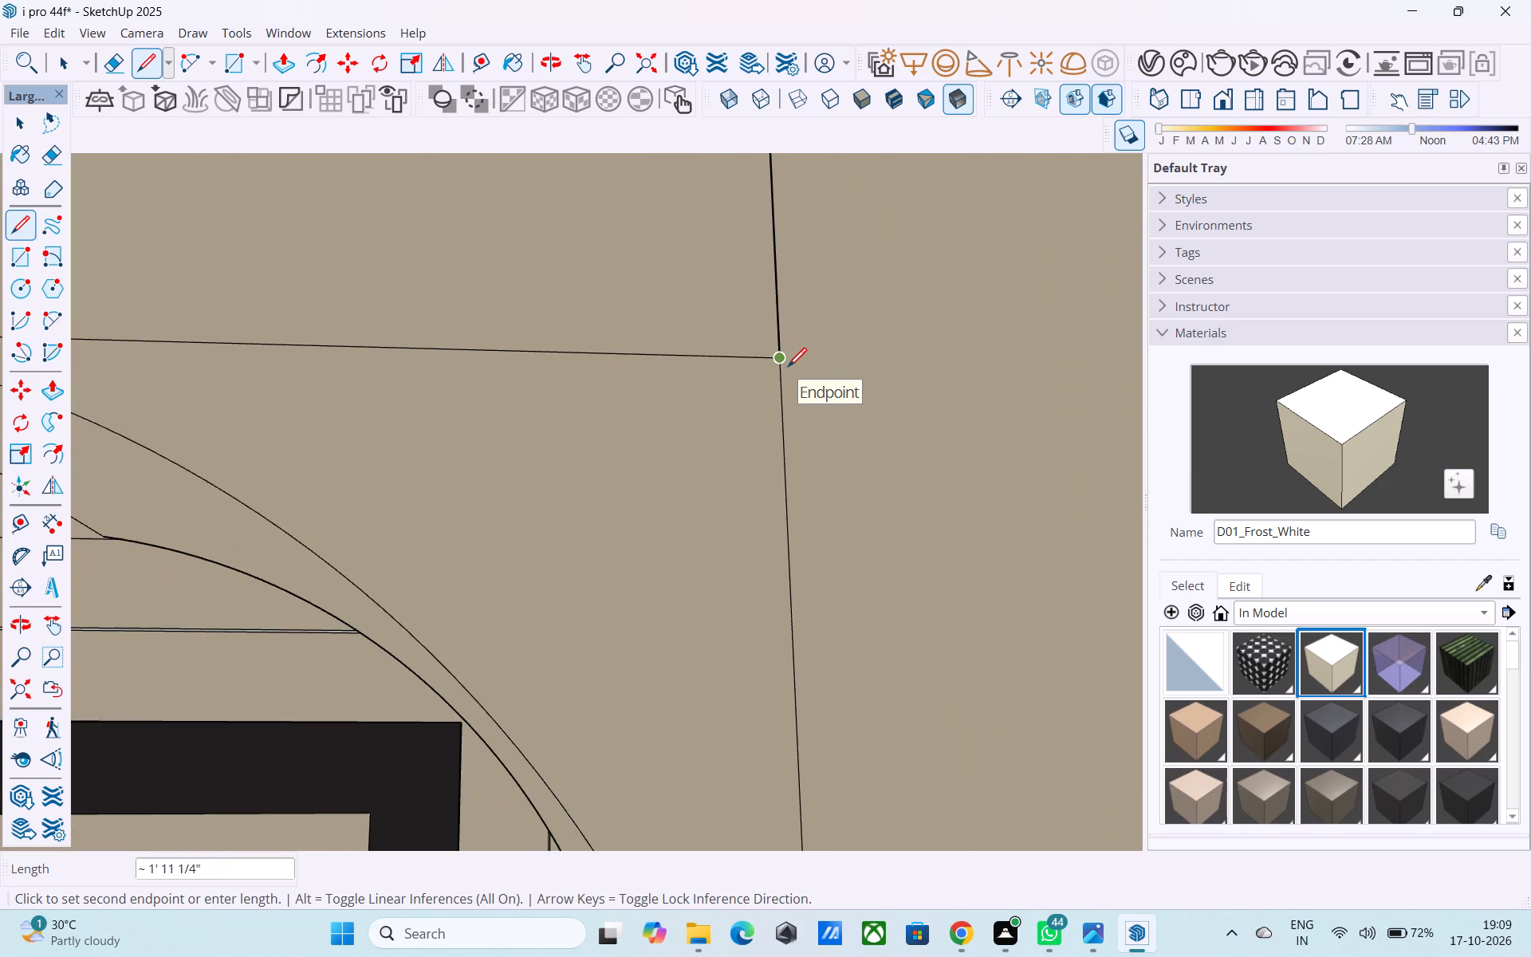
scroll(786, 367, up, 3)
middle_drag(899, 386, 926, 480)
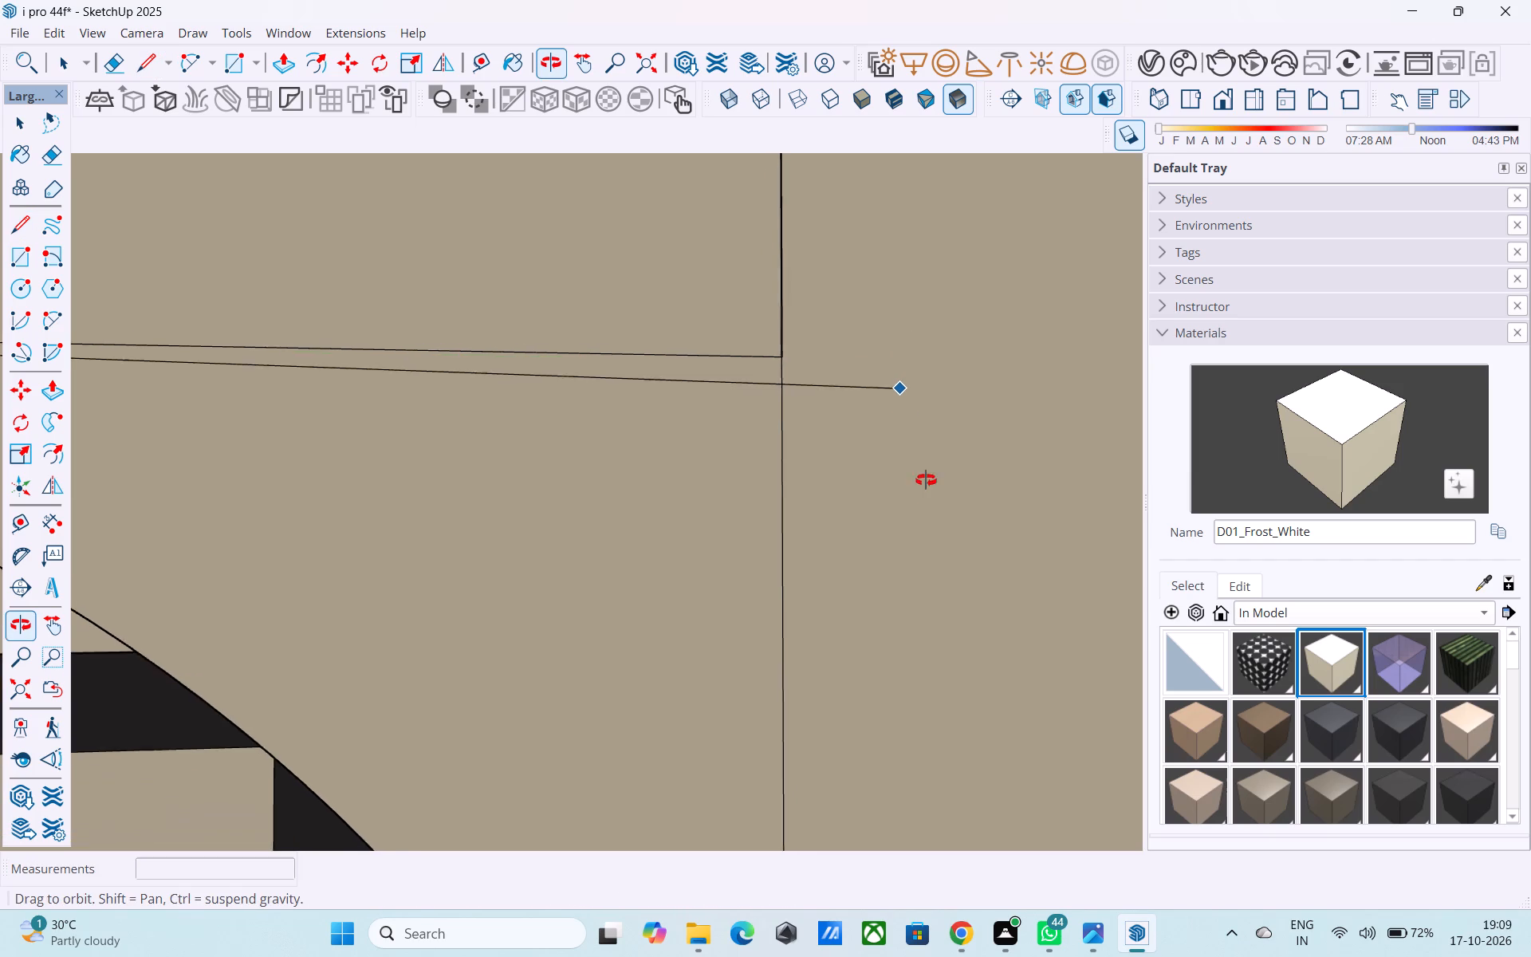
middle_drag(926, 480, 931, 583)
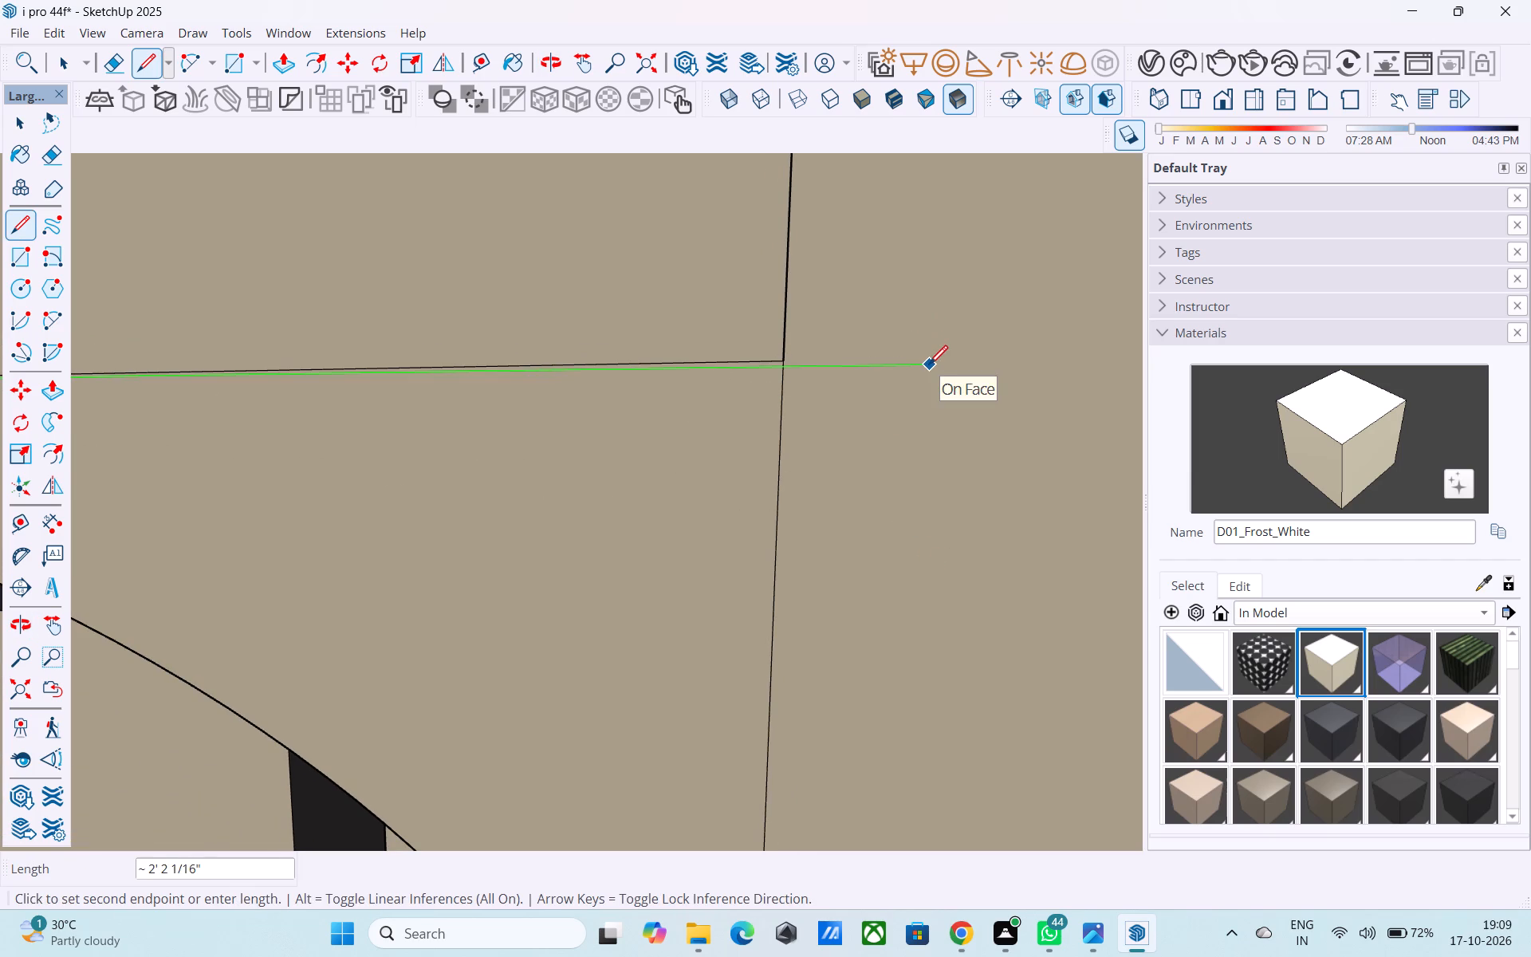
click(929, 366)
Erase the duplicate upper horizontal line and the line ends overshooting the new upper-right corner.
key(e)
scroll(738, 385, up, 5)
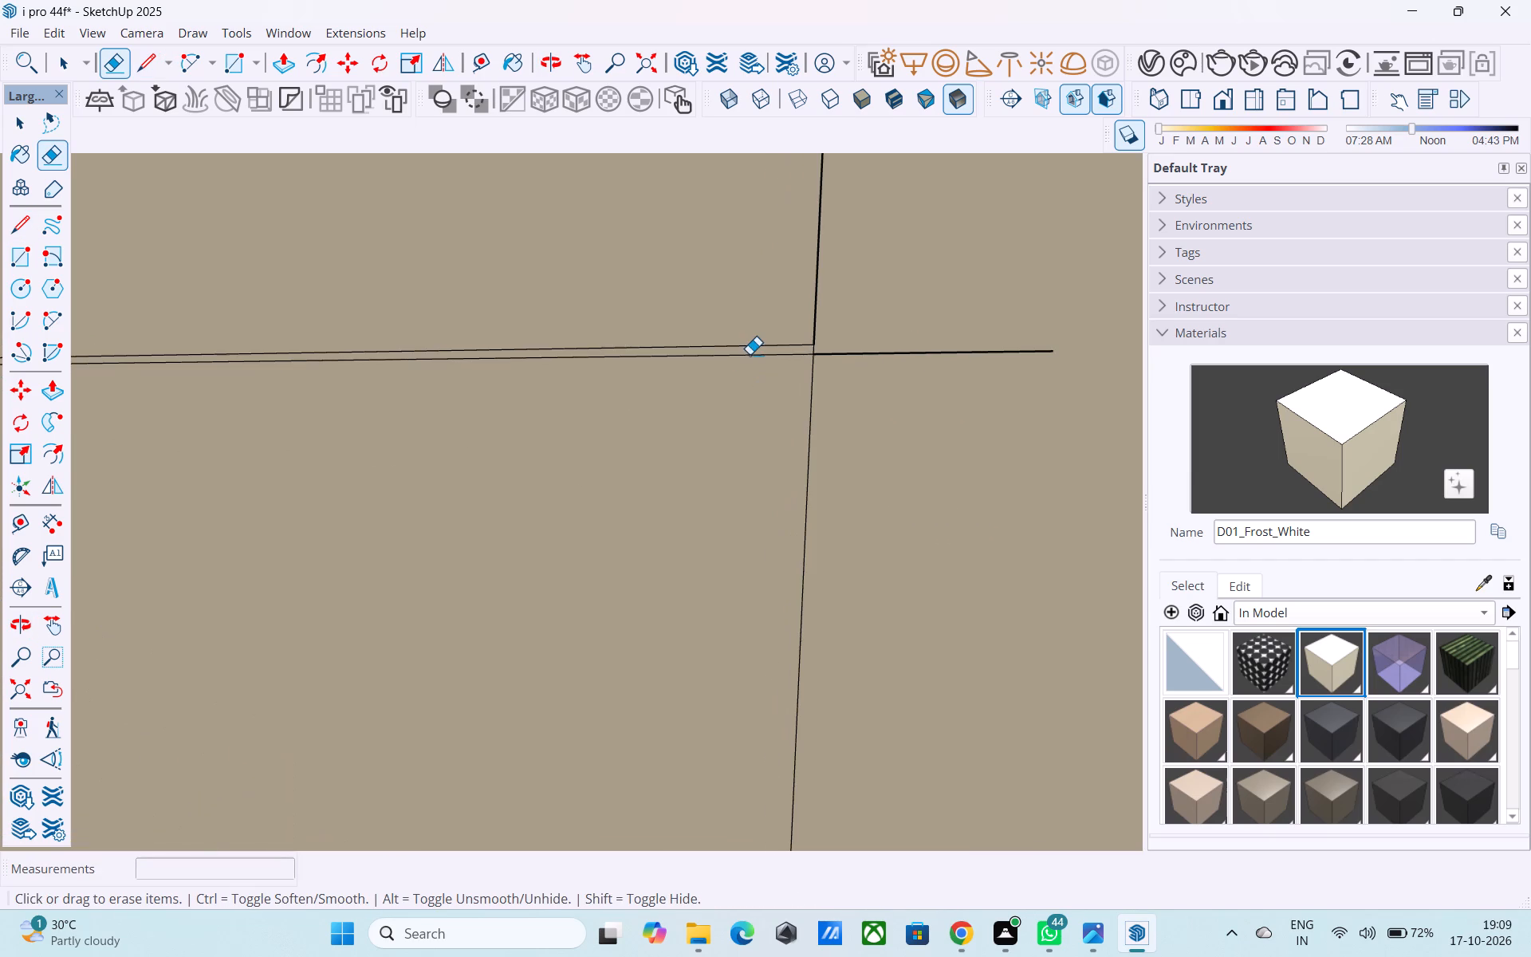
drag(750, 352, 745, 334)
key(ctrl+z)
scroll(747, 348, up, 2)
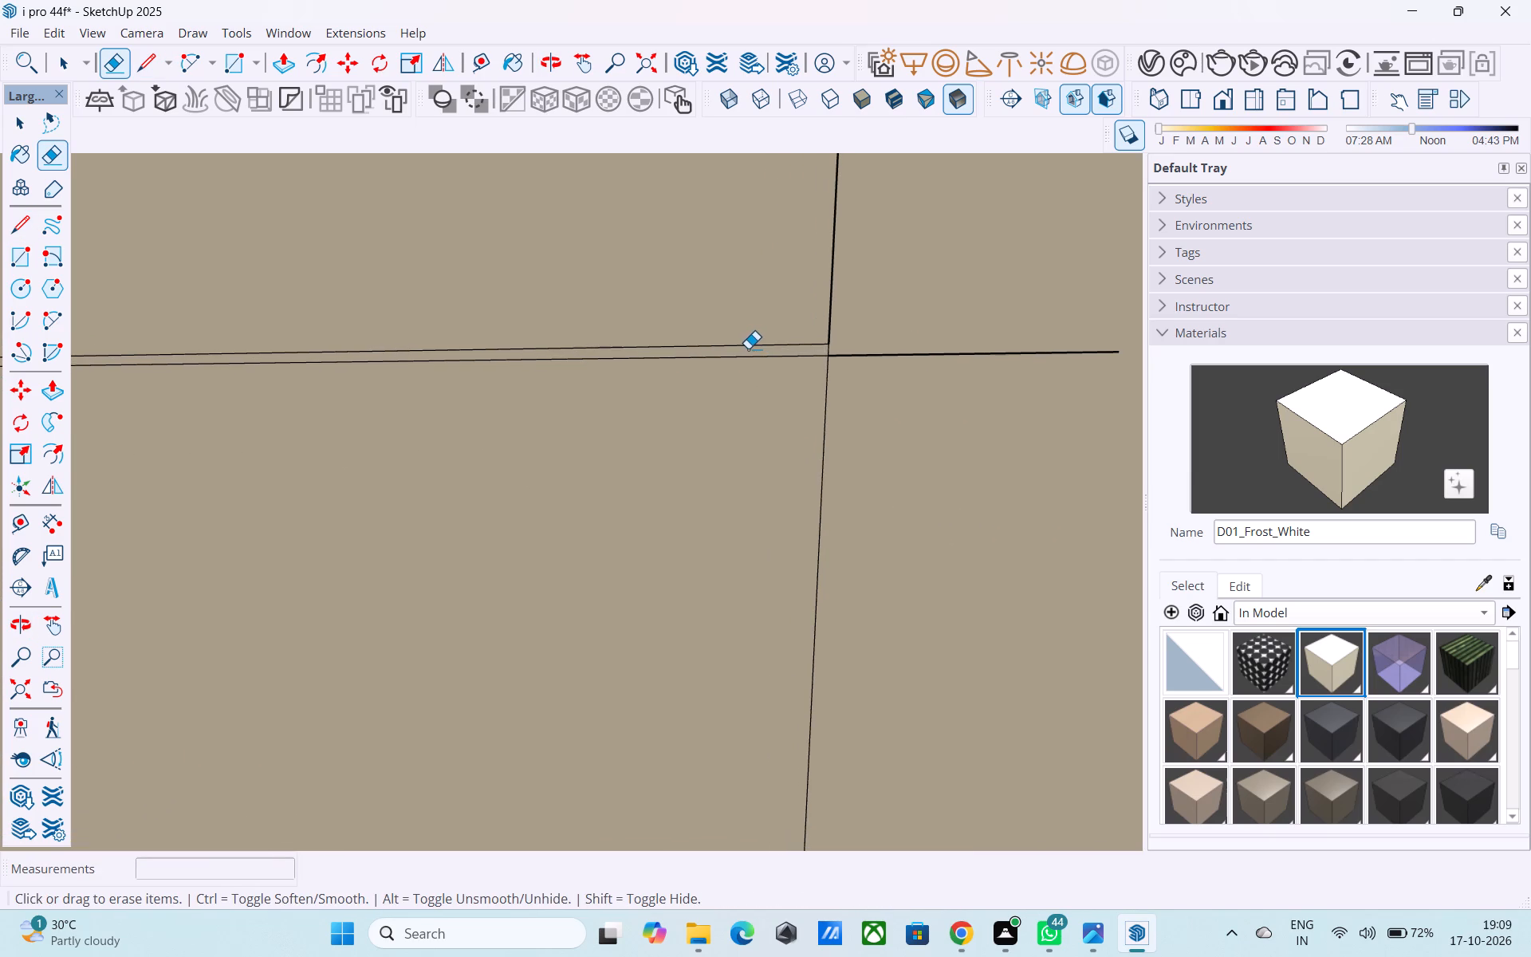
click(748, 349)
drag(843, 308, 823, 306)
scroll(836, 334, down, 3)
drag(914, 342, 920, 400)
scroll(765, 371, up, 6)
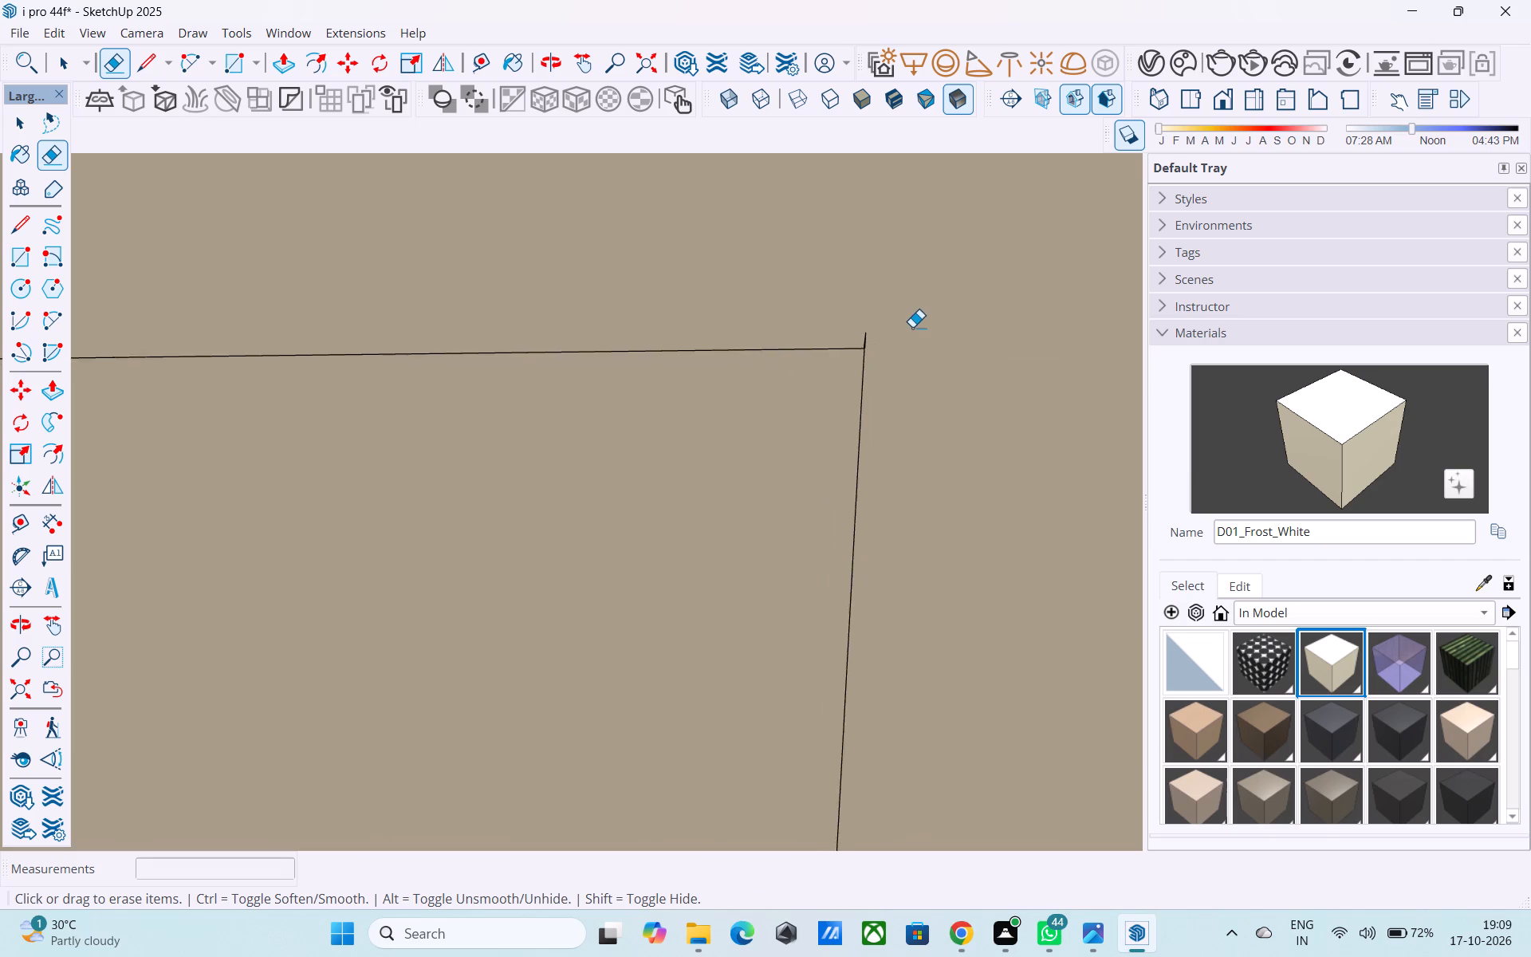
scroll(912, 327, up, 4)
drag(852, 336, 835, 342)
scroll(873, 341, down, 16)
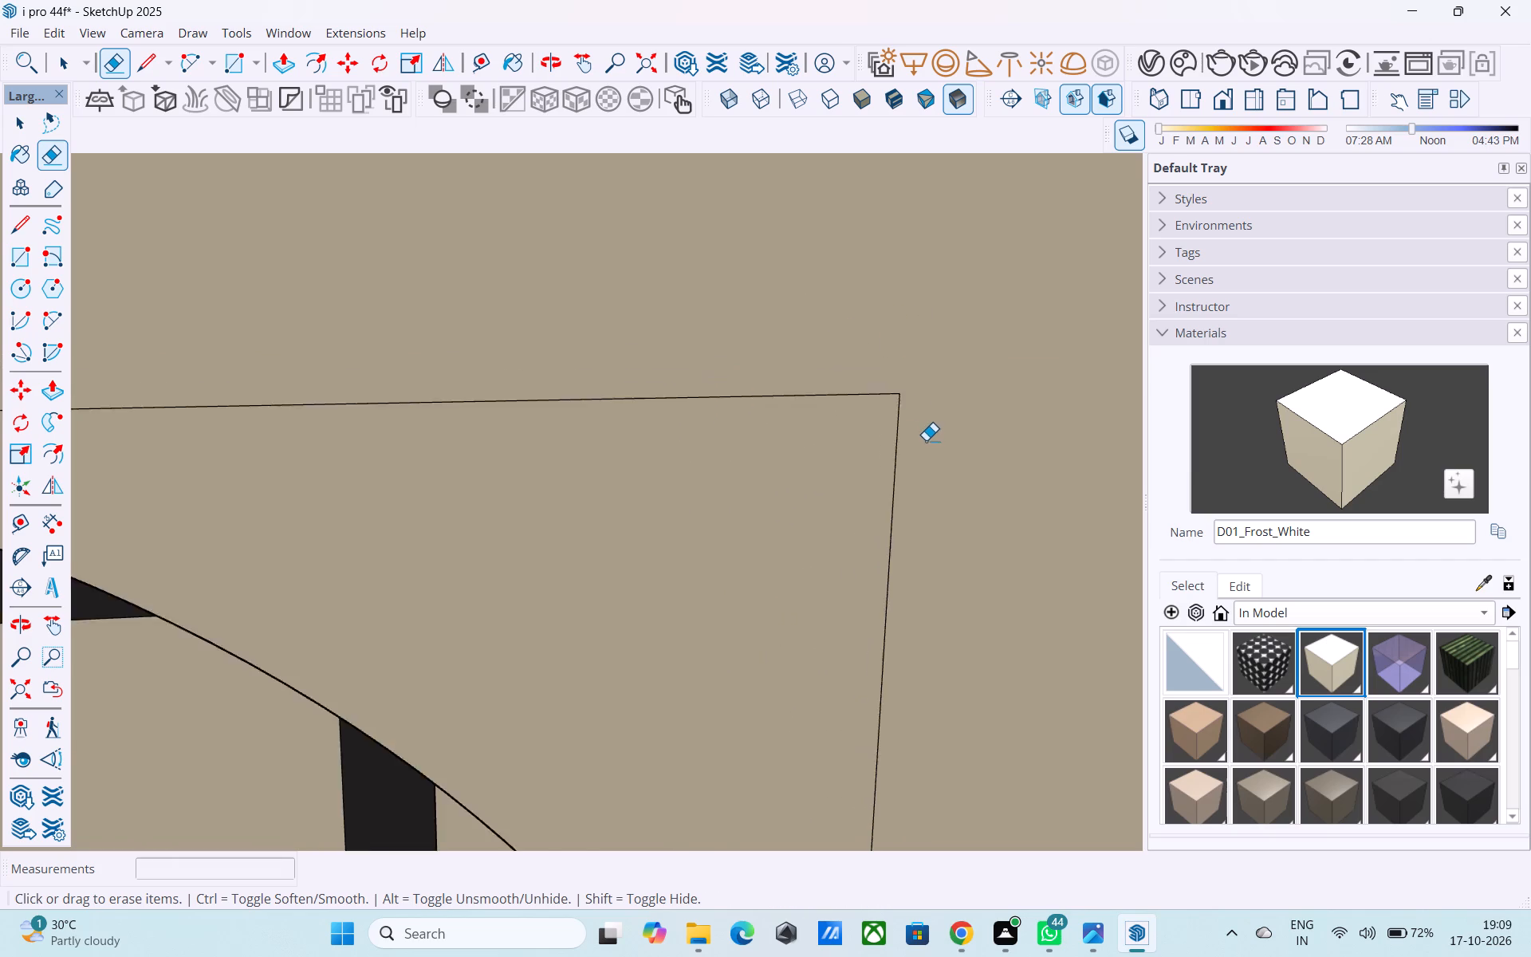
Push the squared upper-right corner face back about 2' 3/8" to cut away the rounded corner.
scroll(926, 440, down, 11)
middle_drag(867, 530, 828, 490)
key(space)
click(824, 491)
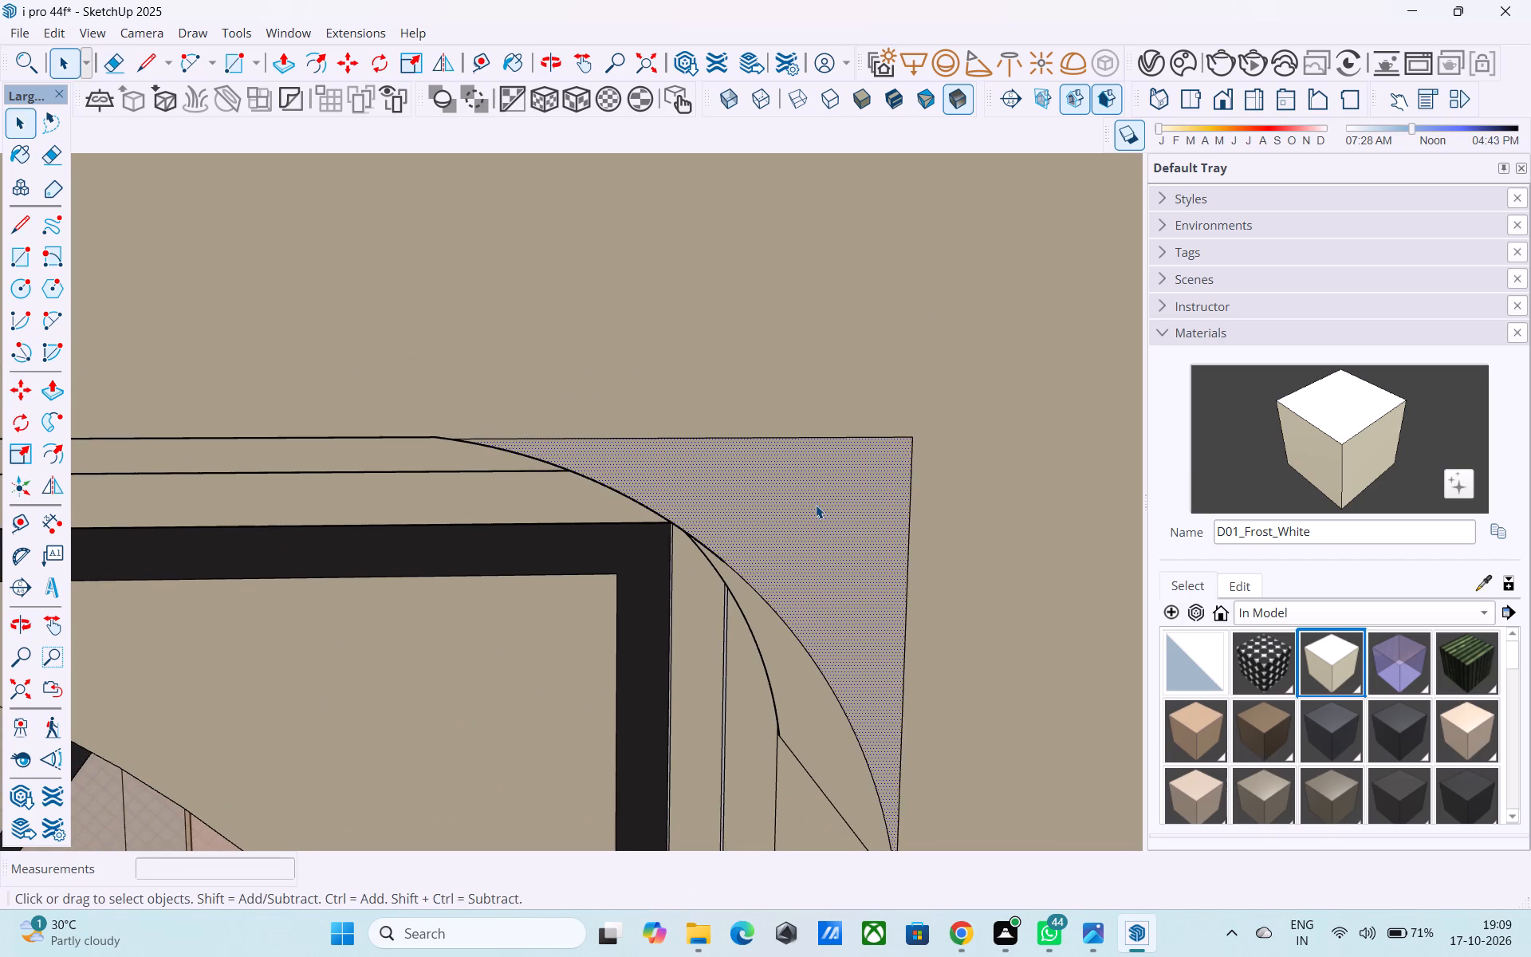
key(p)
middle_drag(789, 540, 790, 443)
click(775, 501)
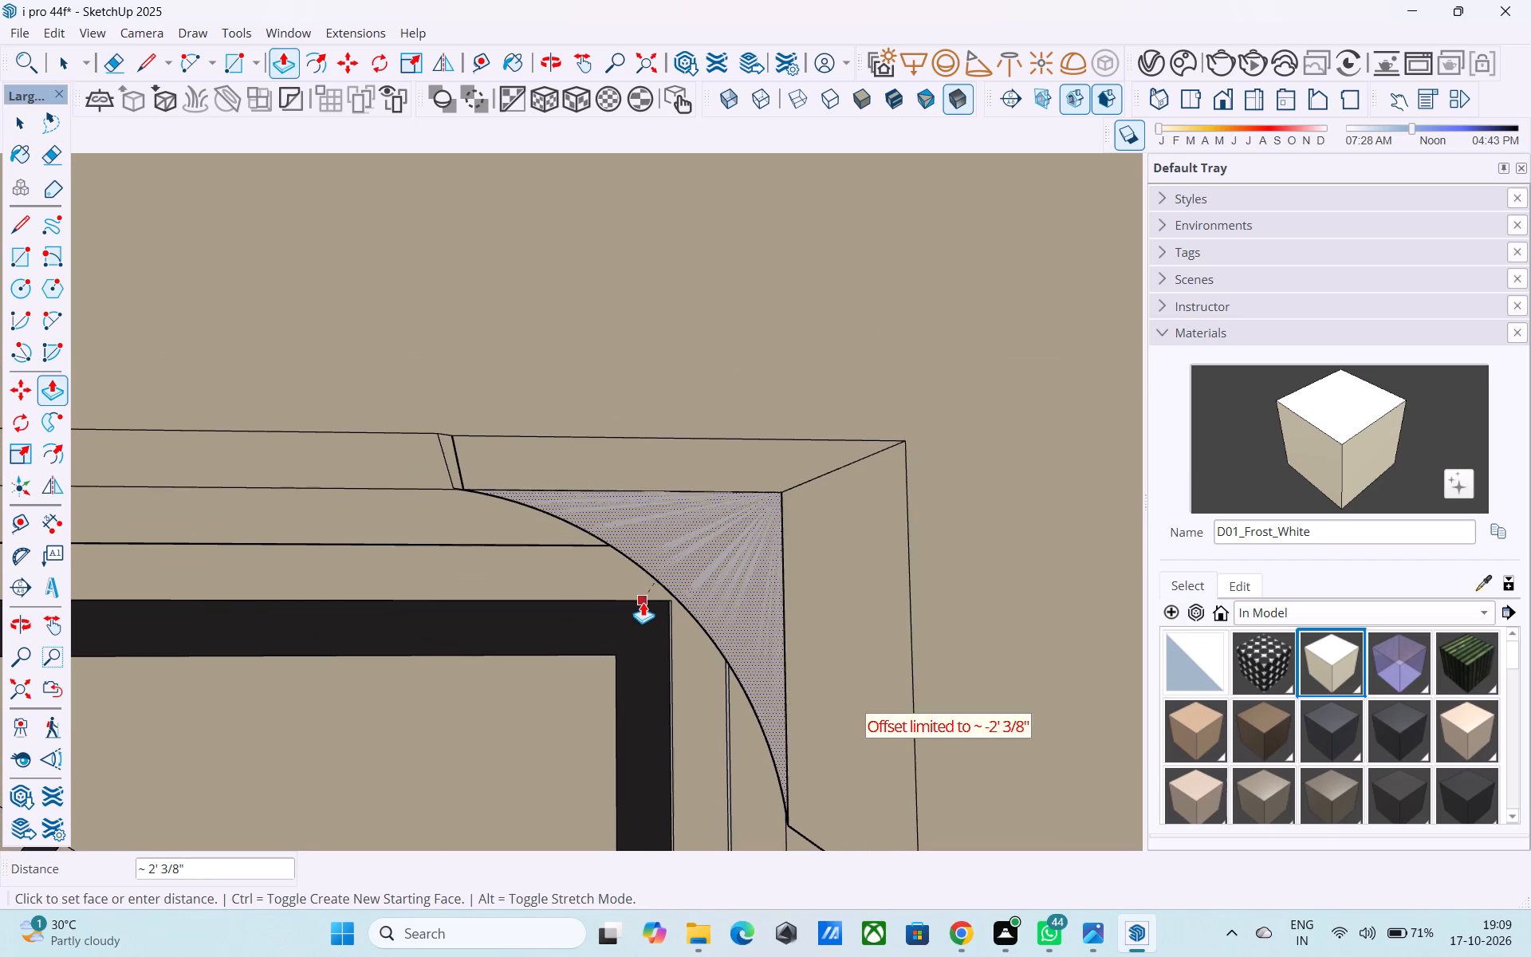
click(643, 602)
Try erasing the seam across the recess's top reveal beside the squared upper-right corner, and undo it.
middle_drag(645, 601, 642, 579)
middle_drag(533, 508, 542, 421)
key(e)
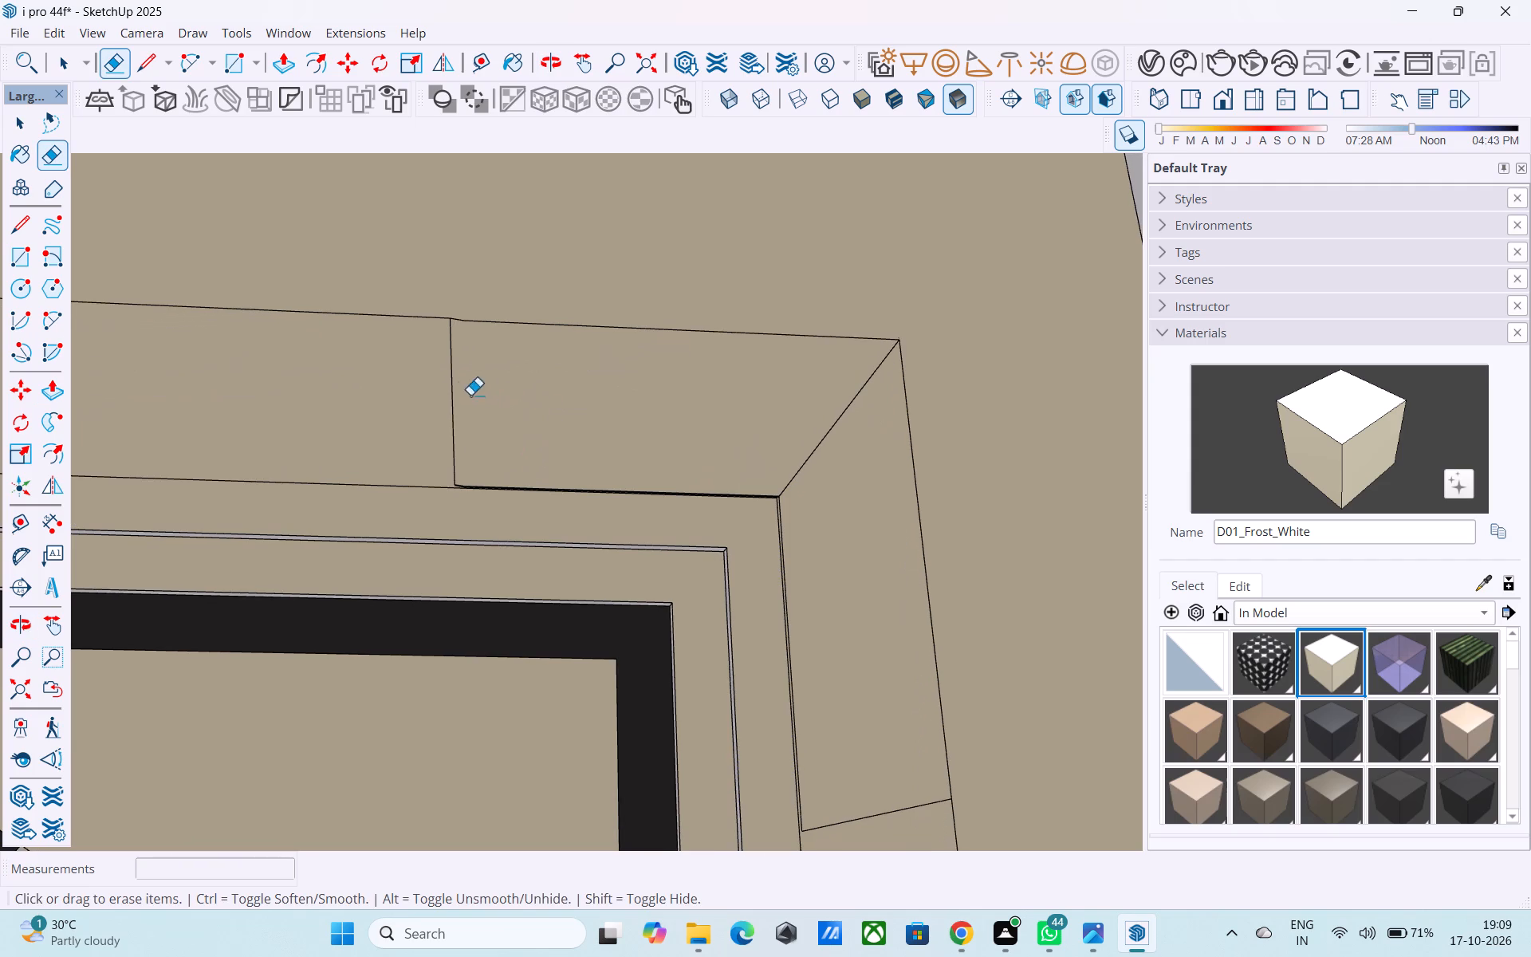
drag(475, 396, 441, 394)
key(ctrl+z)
Push the thin sliver face on the top reveal at the upper-right corner about 2' 3/8" through to the front edge.
middle_drag(498, 452, 447, 538)
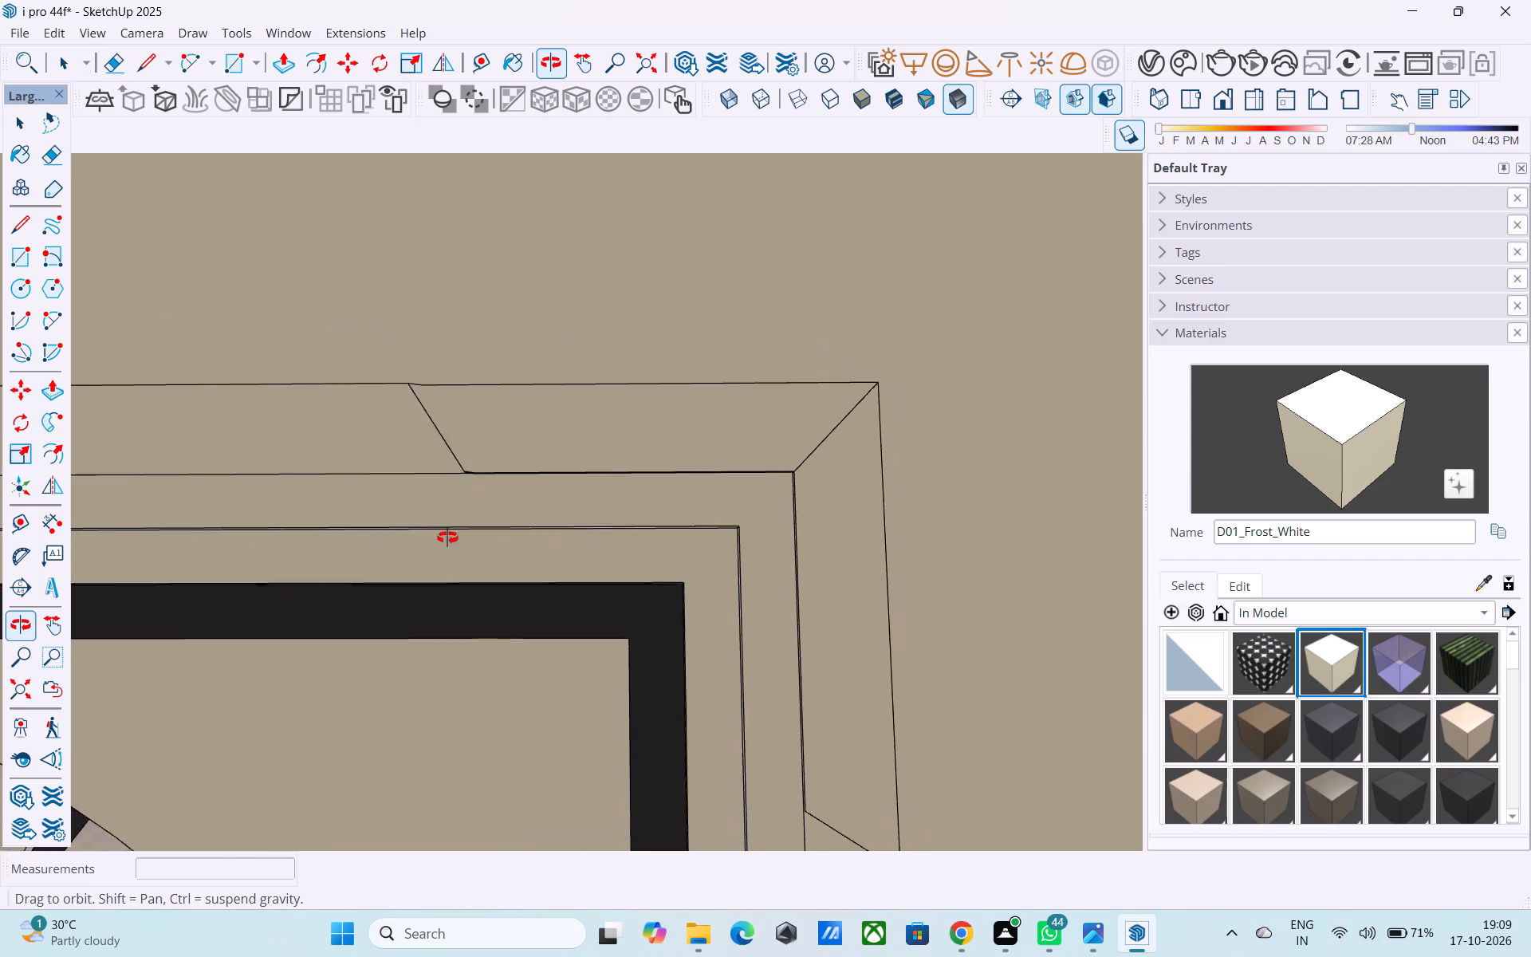
middle_drag(447, 538, 835, 413)
scroll(534, 480, up, 8)
middle_drag(485, 475, 649, 466)
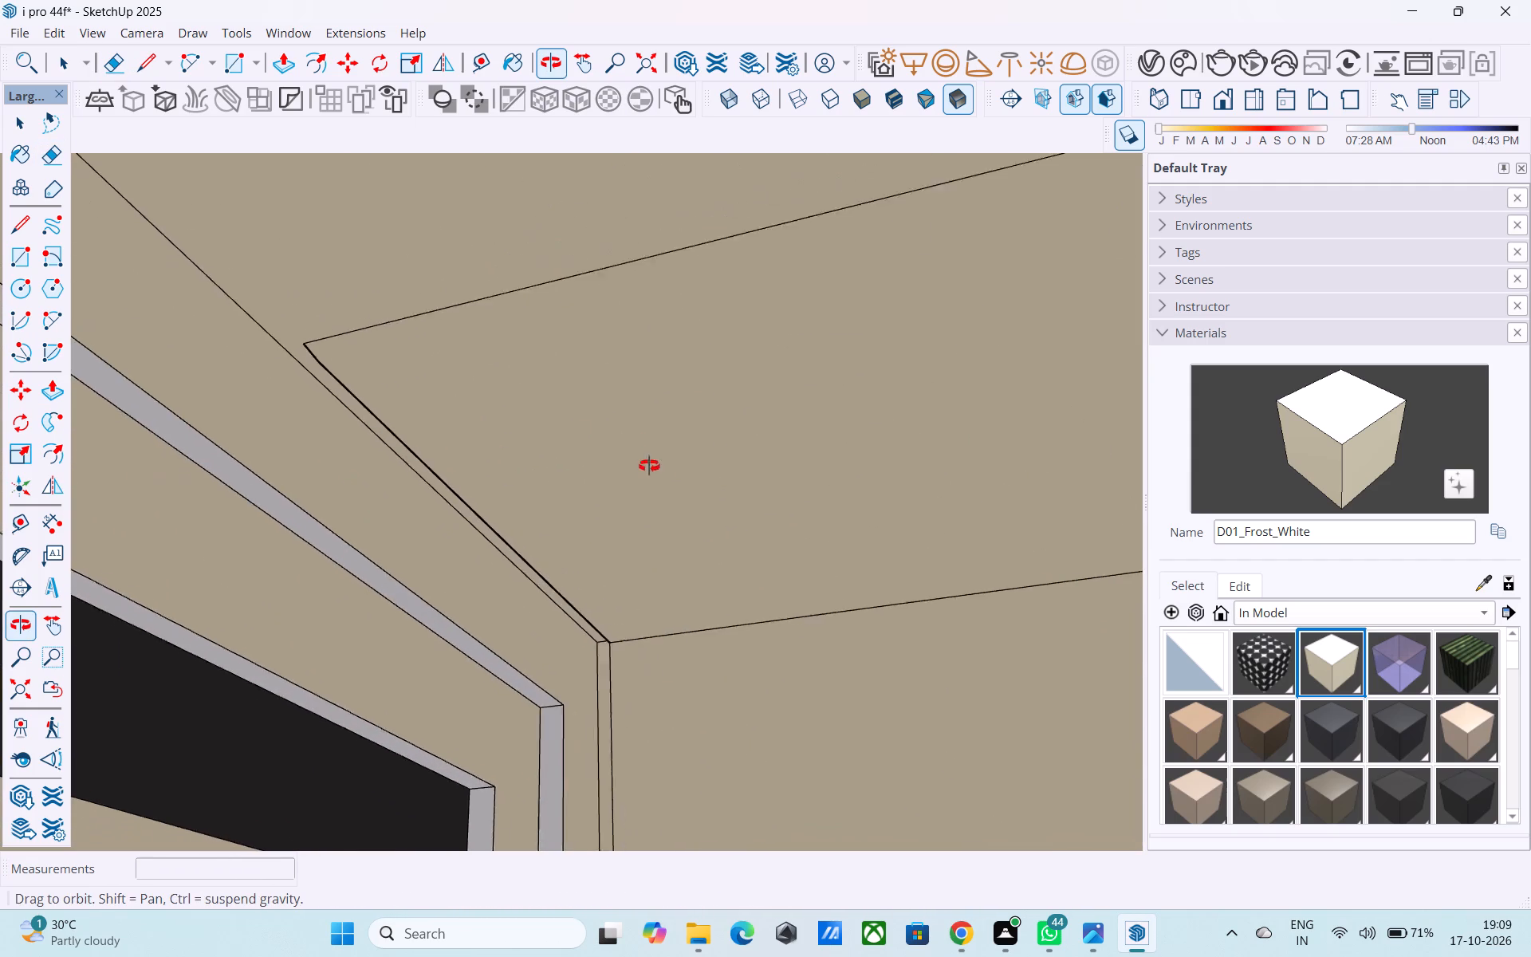
middle_drag(649, 466, 840, 559)
scroll(467, 476, up, 7)
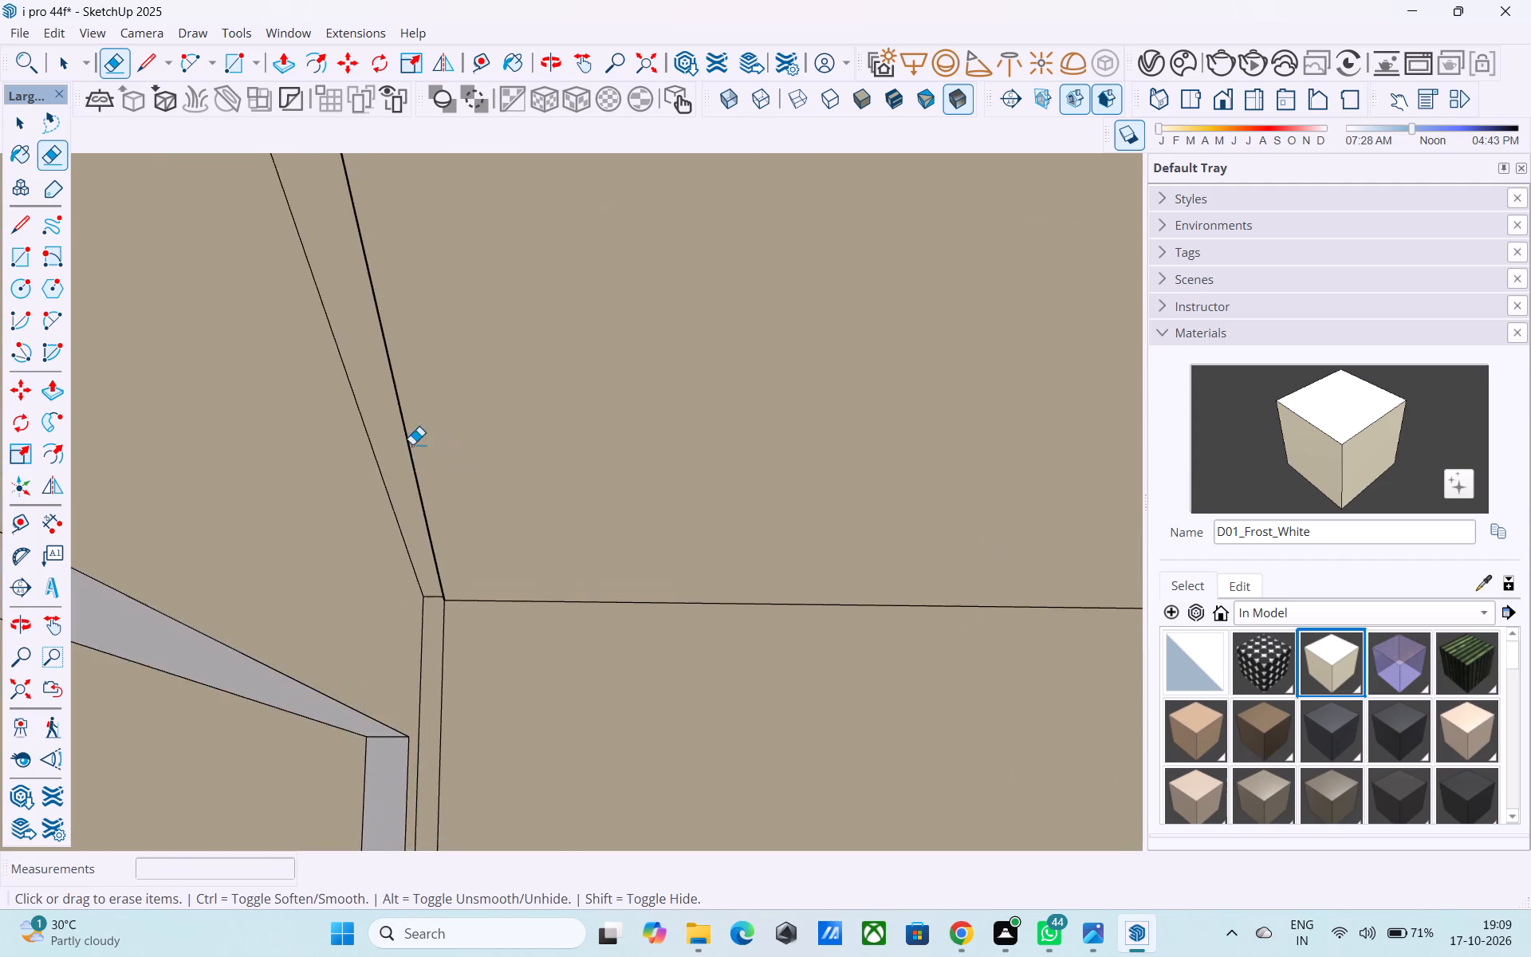
middle_drag(411, 444, 455, 514)
scroll(455, 514, up, 4)
middle_drag(348, 394, 383, 436)
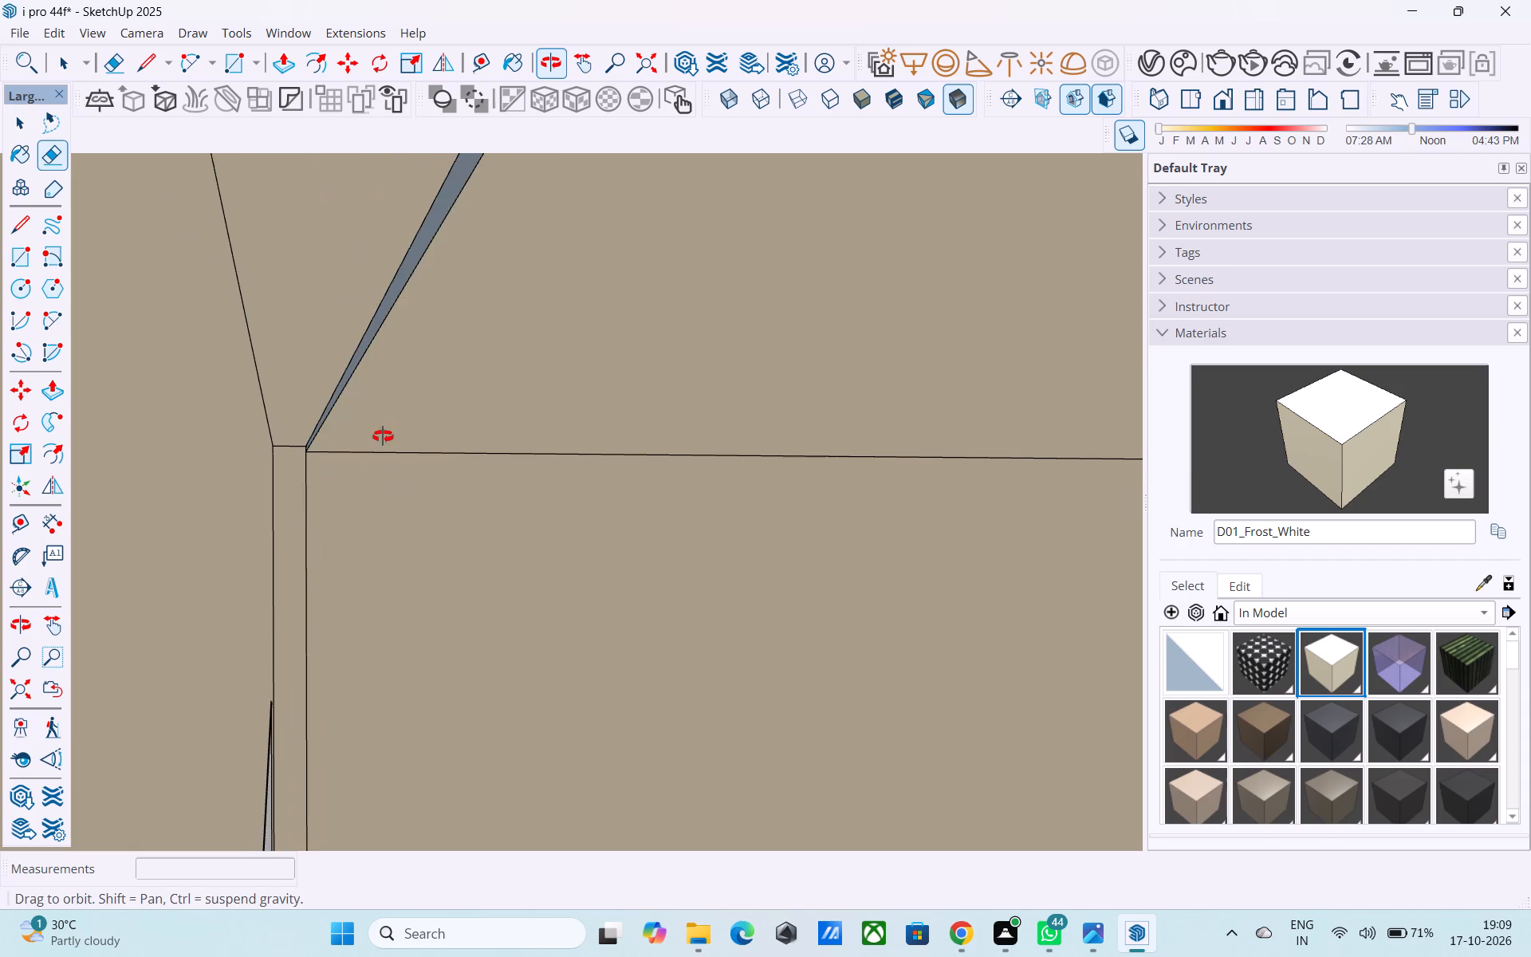
middle_drag(383, 436, 387, 448)
key(space)
click(420, 310)
click(420, 305)
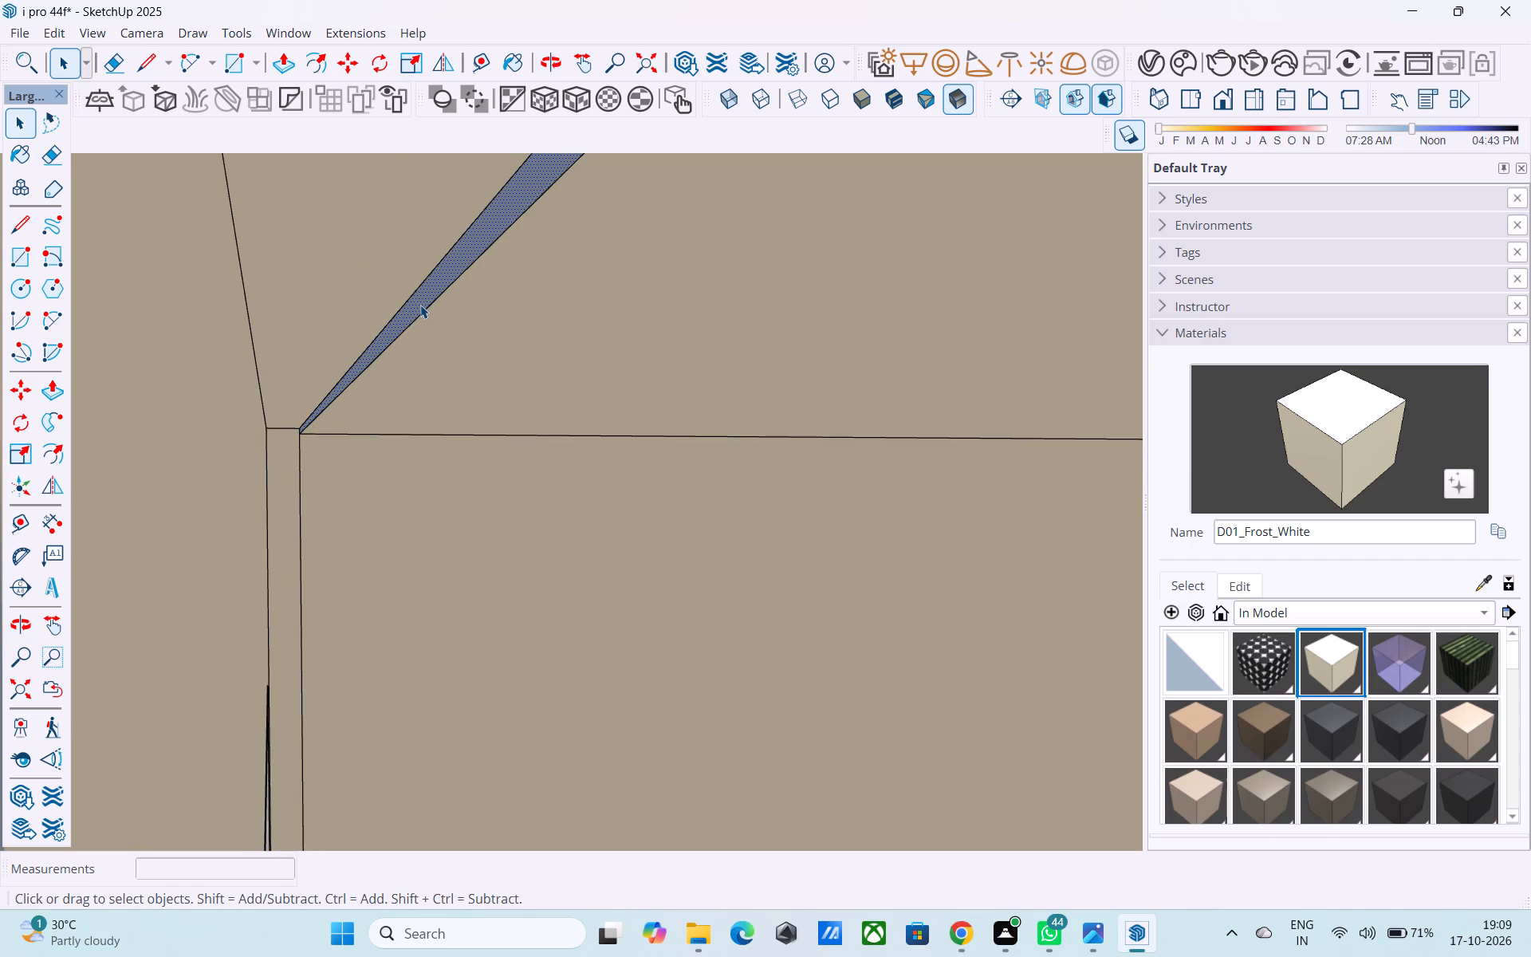
key(p)
click(420, 305)
middle_drag(633, 298, 477, 297)
scroll(477, 297, down, 3)
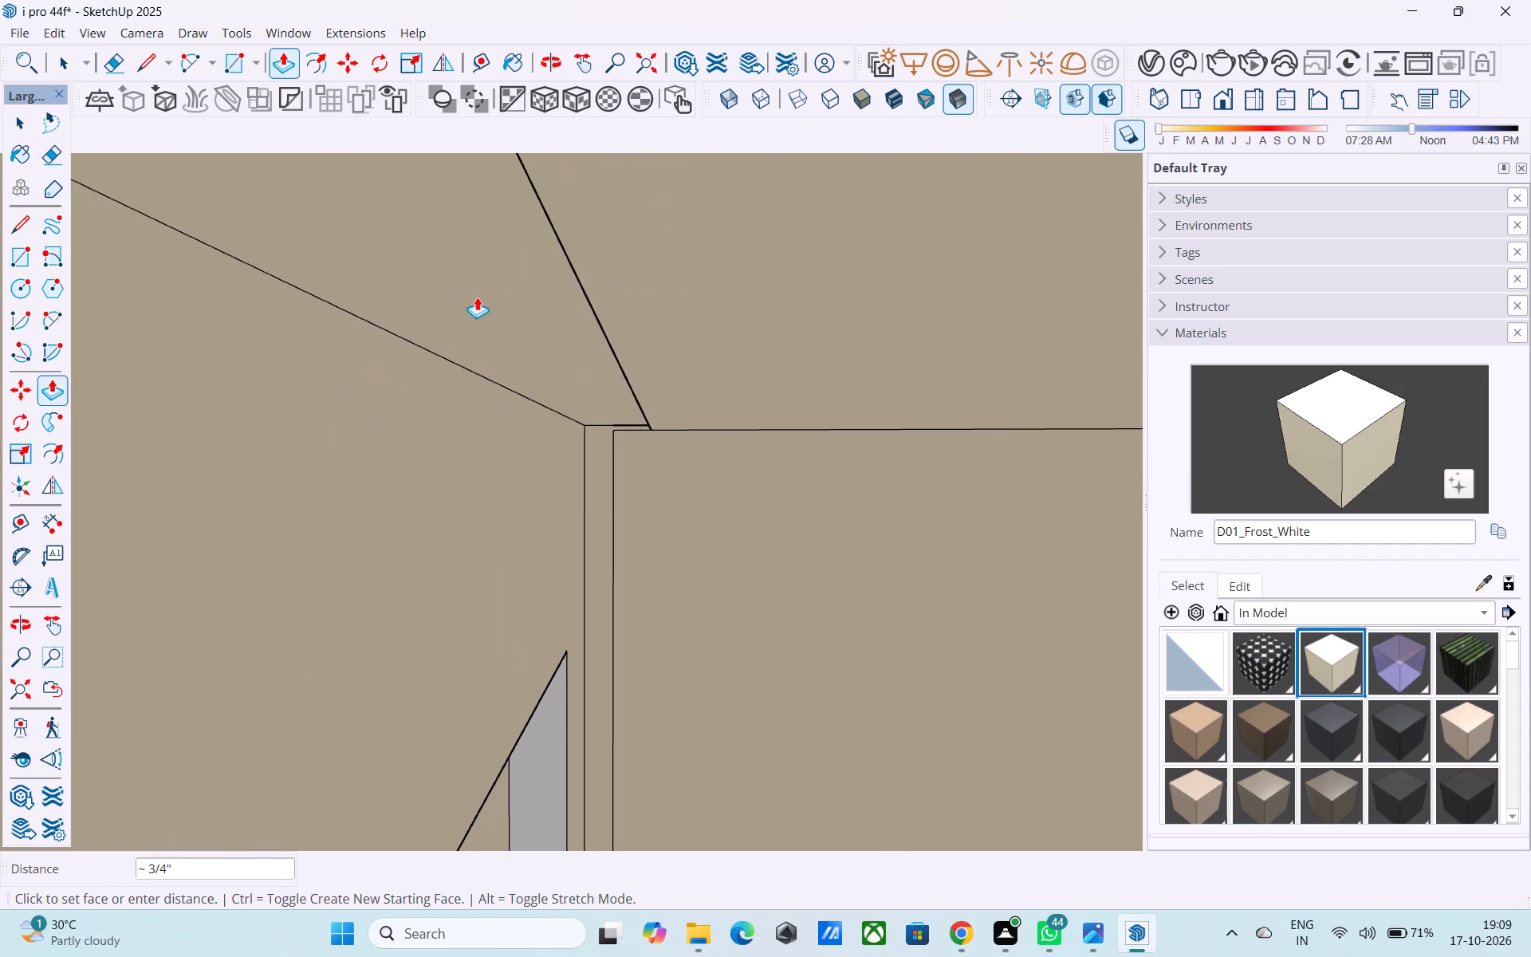
shift+middle_drag(776, 266, 364, 315)
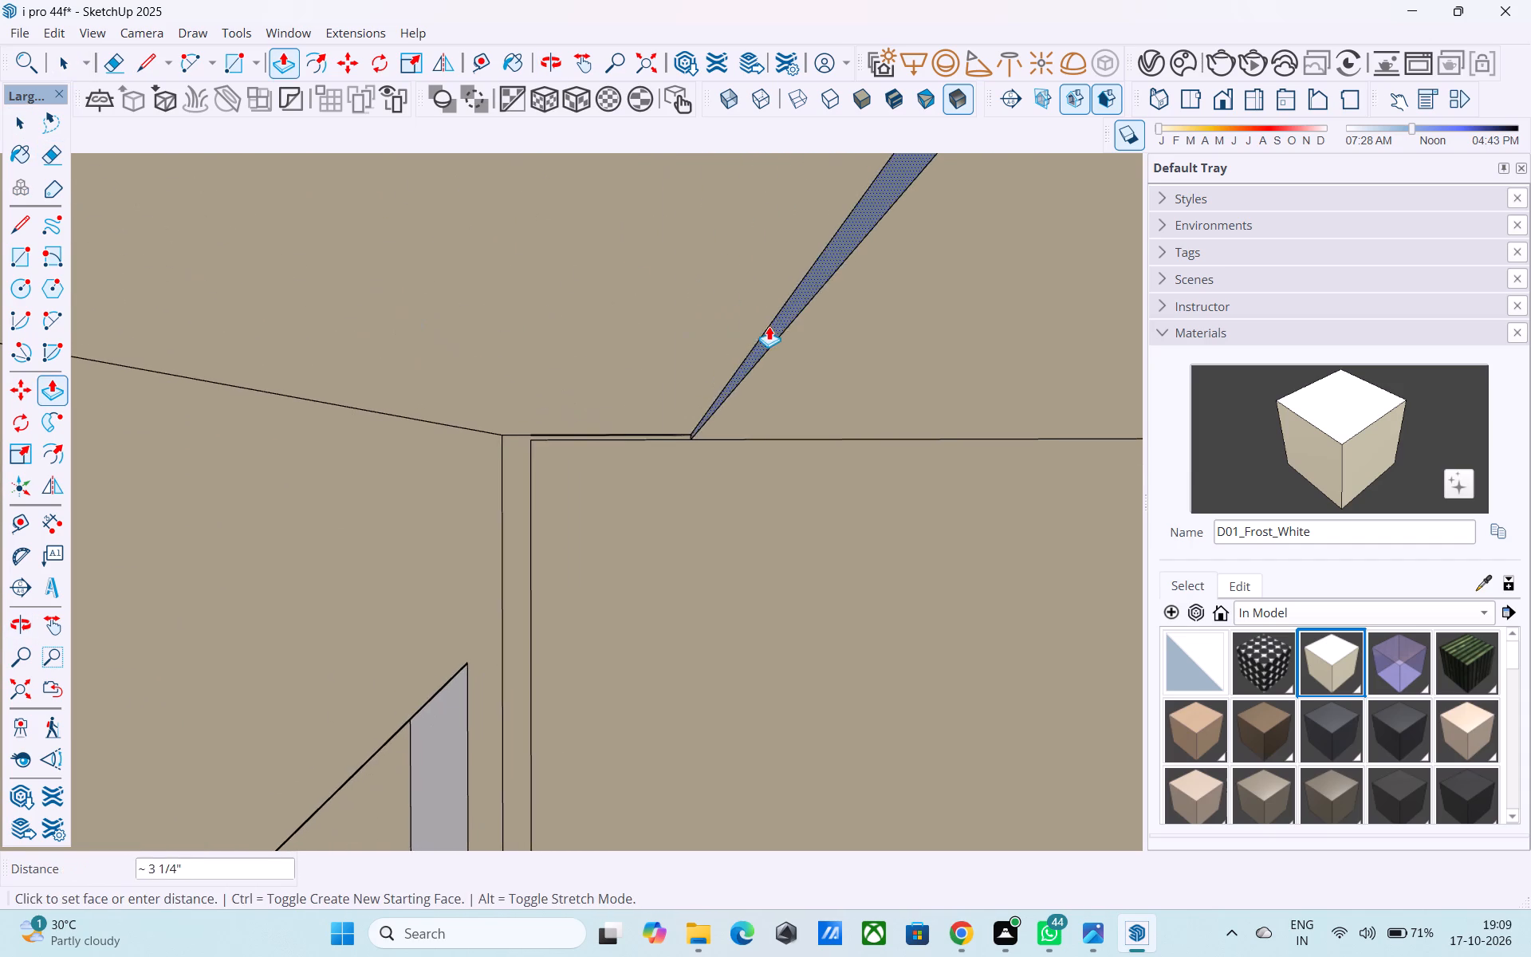
shift+scroll(769, 326, down, 3)
middle_drag(769, 326, 290, 305)
scroll(289, 309, down, 4)
middle_drag(427, 389, 250, 334)
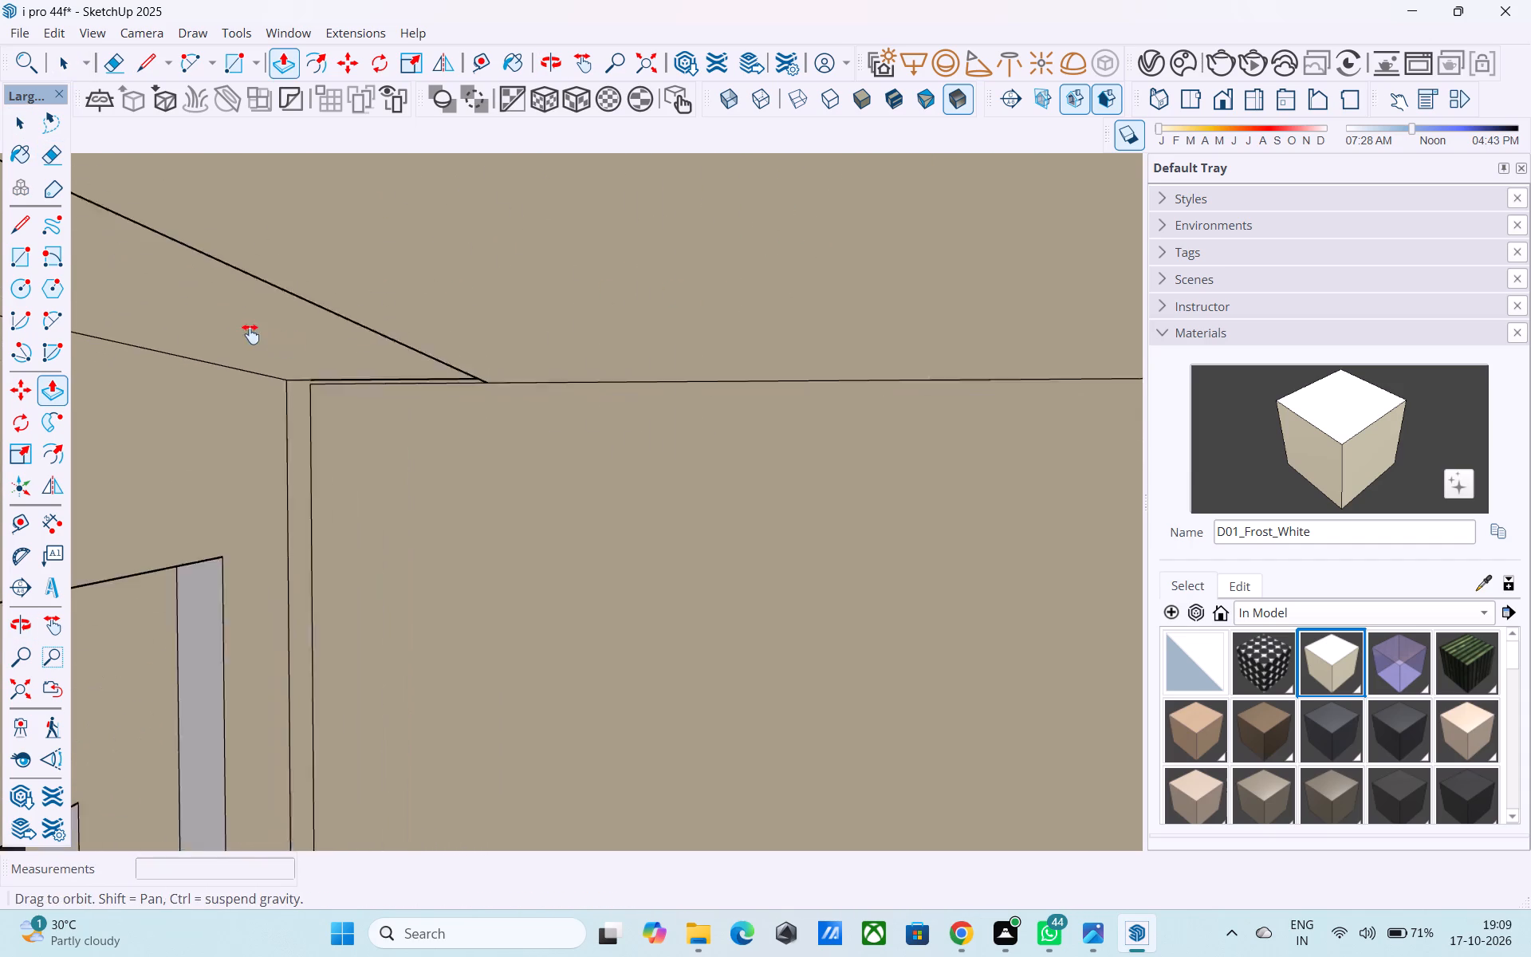
middle_drag(250, 334, 247, 335)
middle_drag(658, 387, 152, 391)
scroll(658, 387, down, 1)
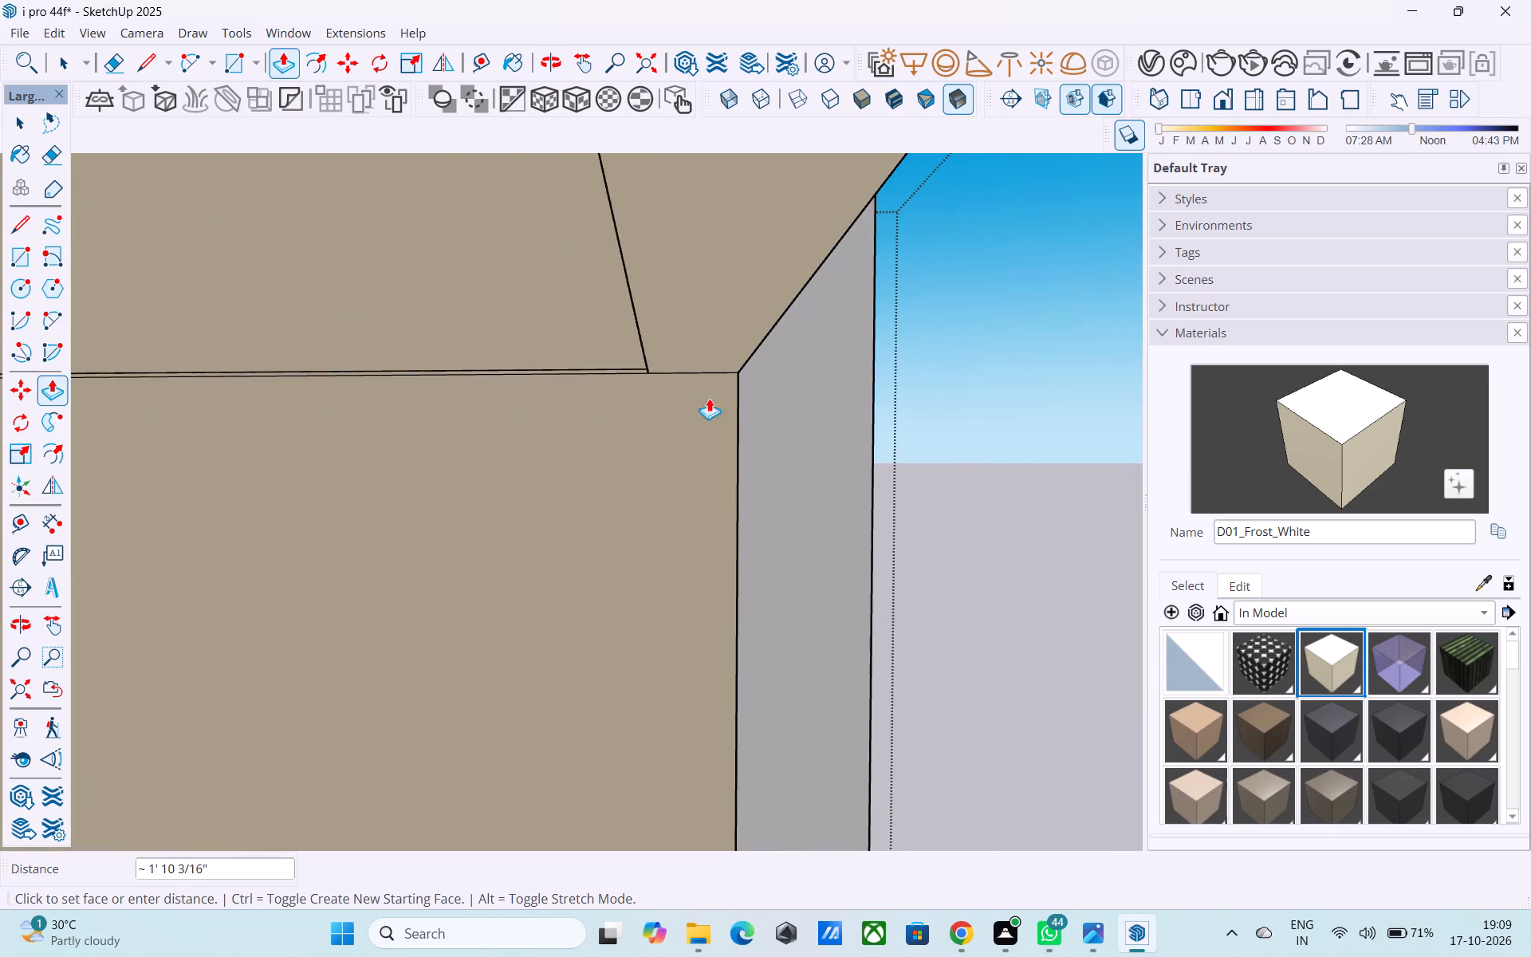
click(815, 261)
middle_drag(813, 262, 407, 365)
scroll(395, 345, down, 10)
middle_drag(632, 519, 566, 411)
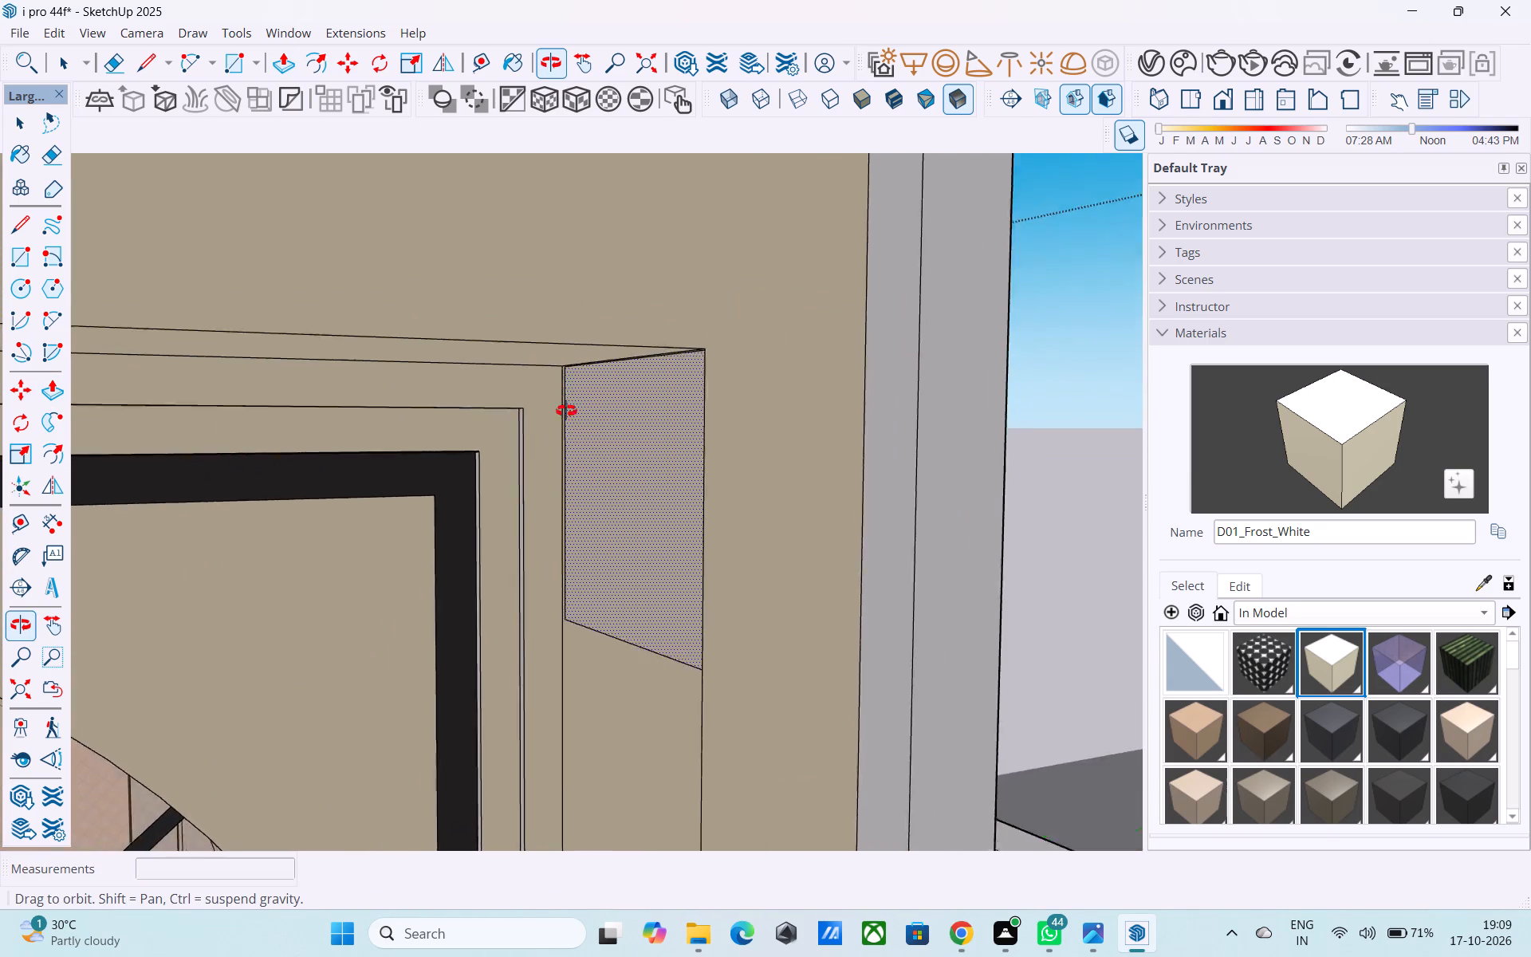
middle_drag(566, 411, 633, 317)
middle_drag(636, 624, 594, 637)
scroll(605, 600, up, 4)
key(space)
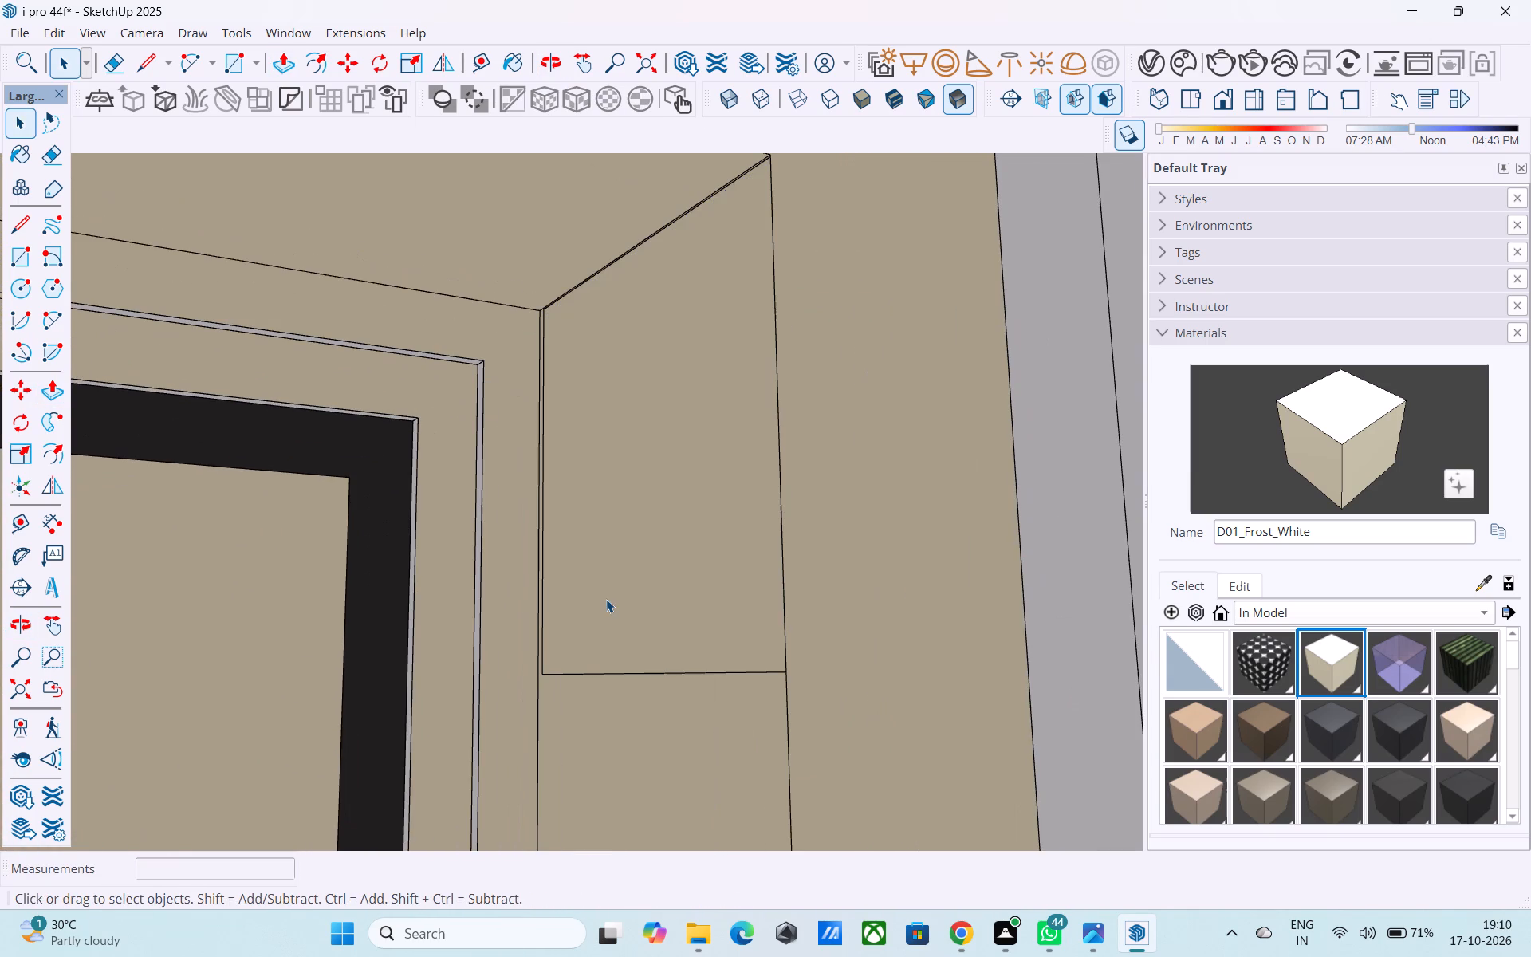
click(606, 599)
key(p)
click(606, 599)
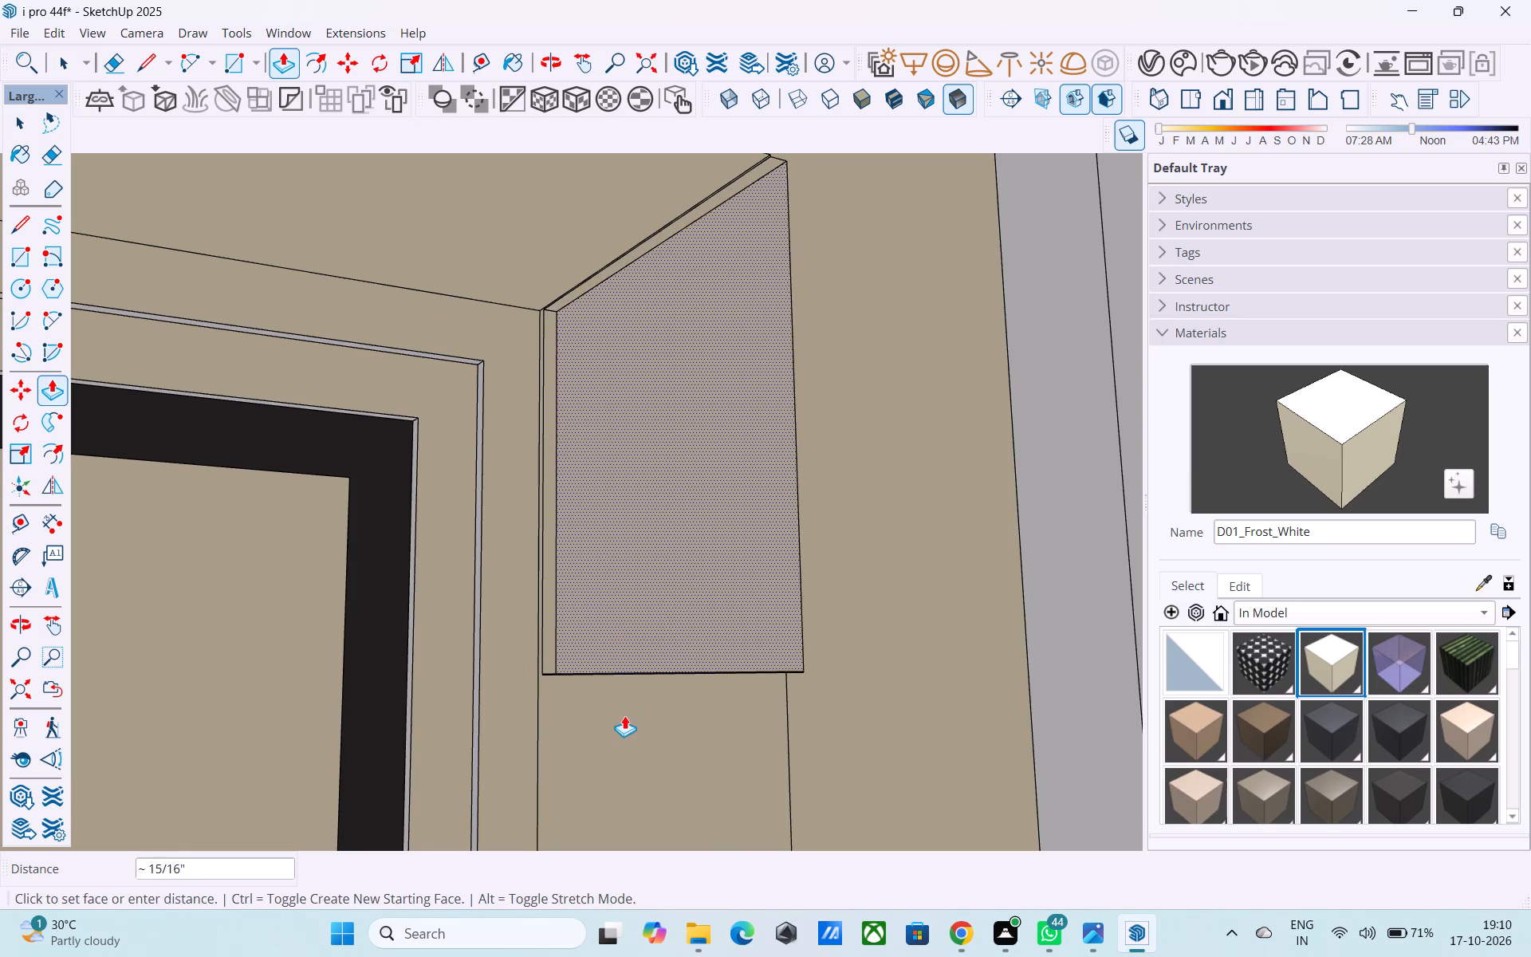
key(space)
Erase the horizontal seam and the stray vertical edge on the recess's side reveal below the squared upper-right corner.
middle_drag(614, 712, 558, 757)
key(e)
drag(624, 677, 636, 719)
scroll(644, 711, down, 6)
middle_drag(595, 652, 616, 641)
scroll(616, 641, up, 12)
click(565, 645)
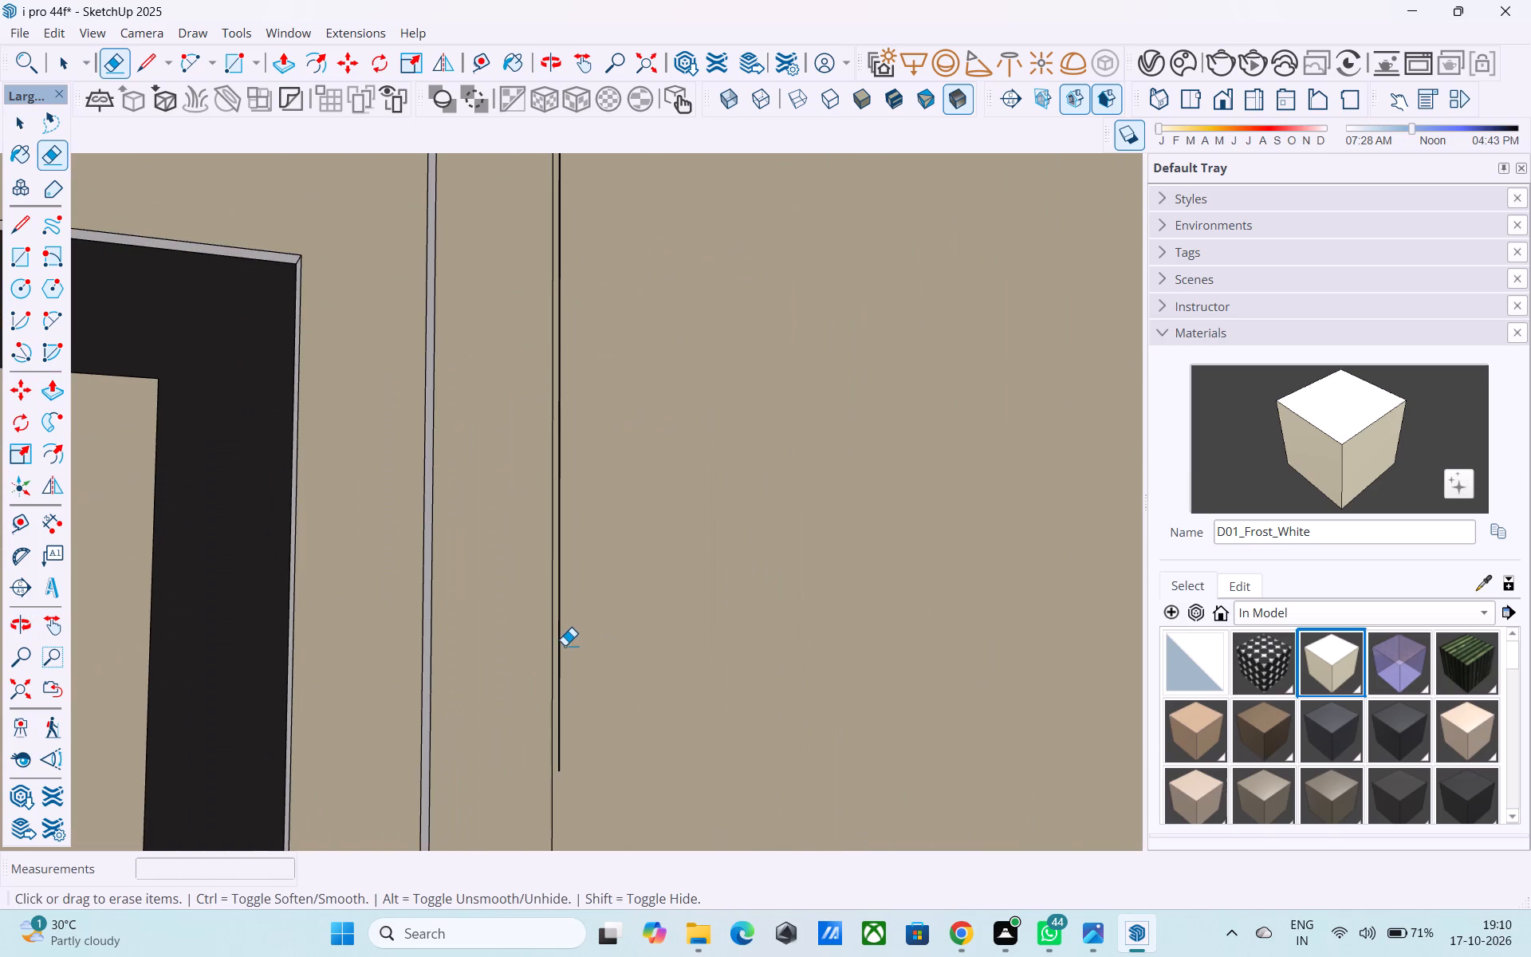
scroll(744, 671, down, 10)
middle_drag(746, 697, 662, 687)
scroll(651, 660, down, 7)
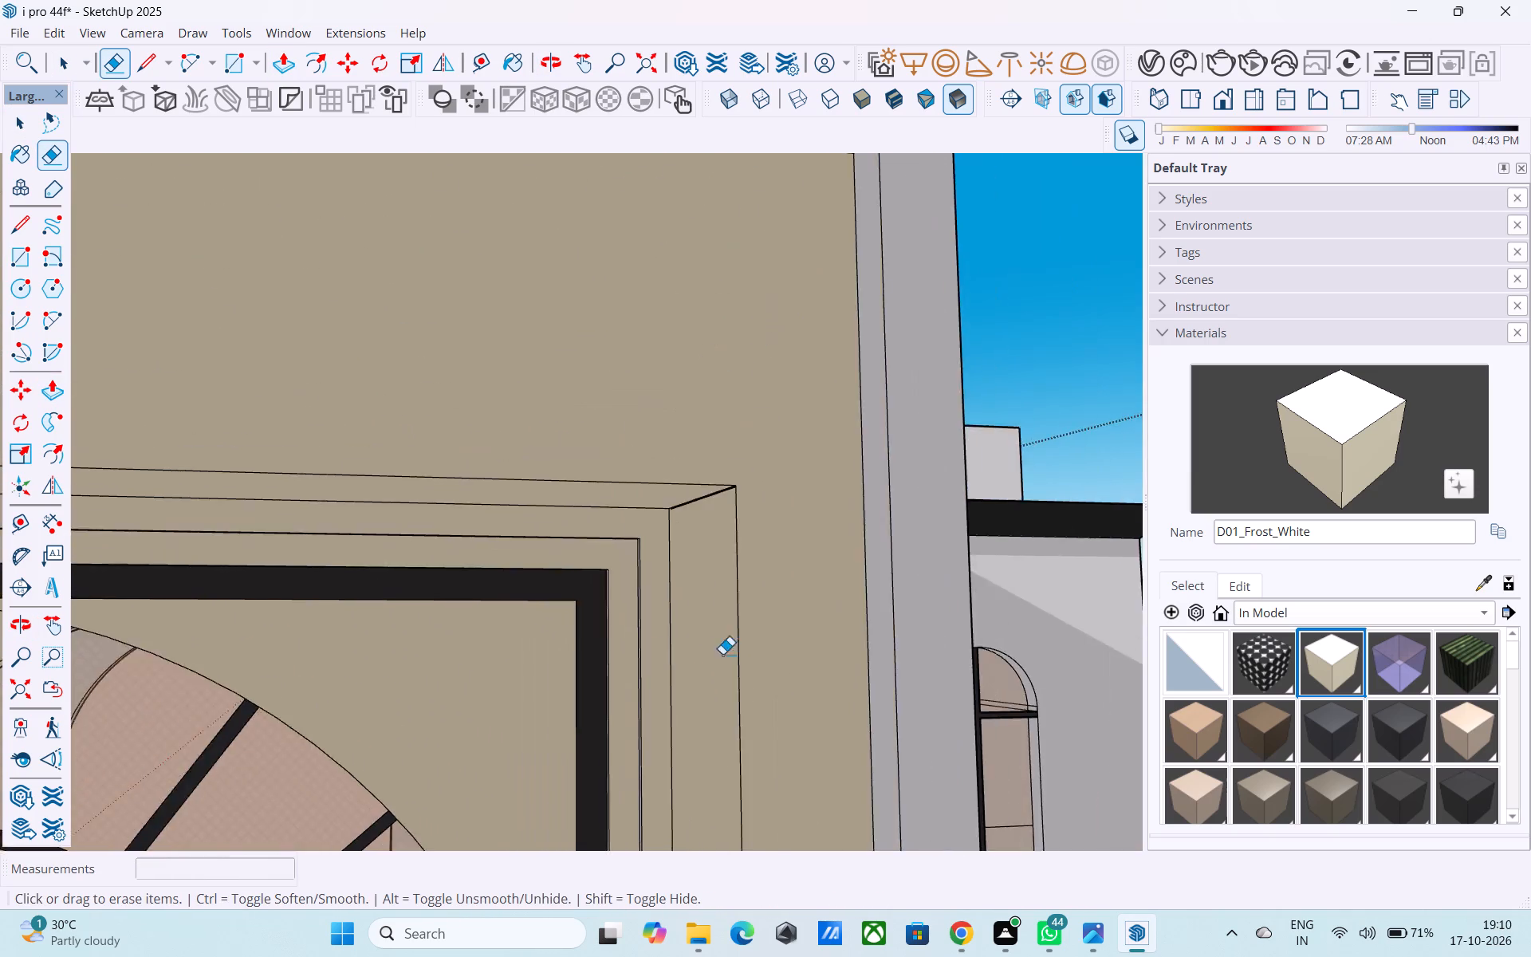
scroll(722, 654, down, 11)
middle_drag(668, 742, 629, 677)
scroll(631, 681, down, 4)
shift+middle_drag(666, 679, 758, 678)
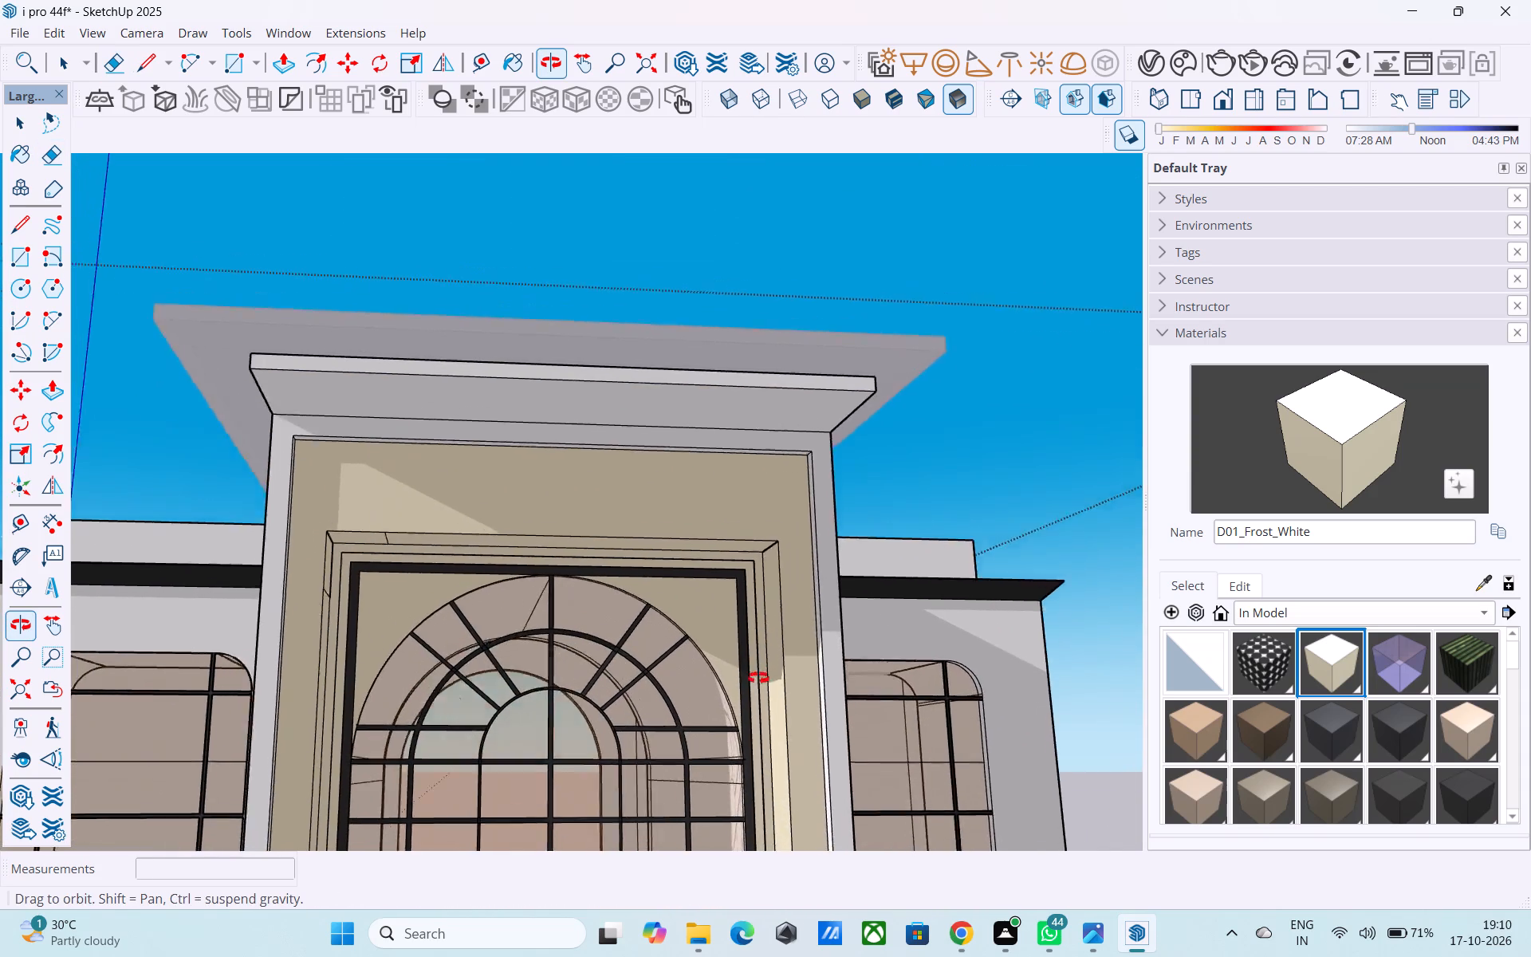
Examine the entrance surround and arched window from below and from the front to check the squared upper corners.
shift+middle_drag(758, 678, 772, 722)
middle_drag(618, 719, 636, 666)
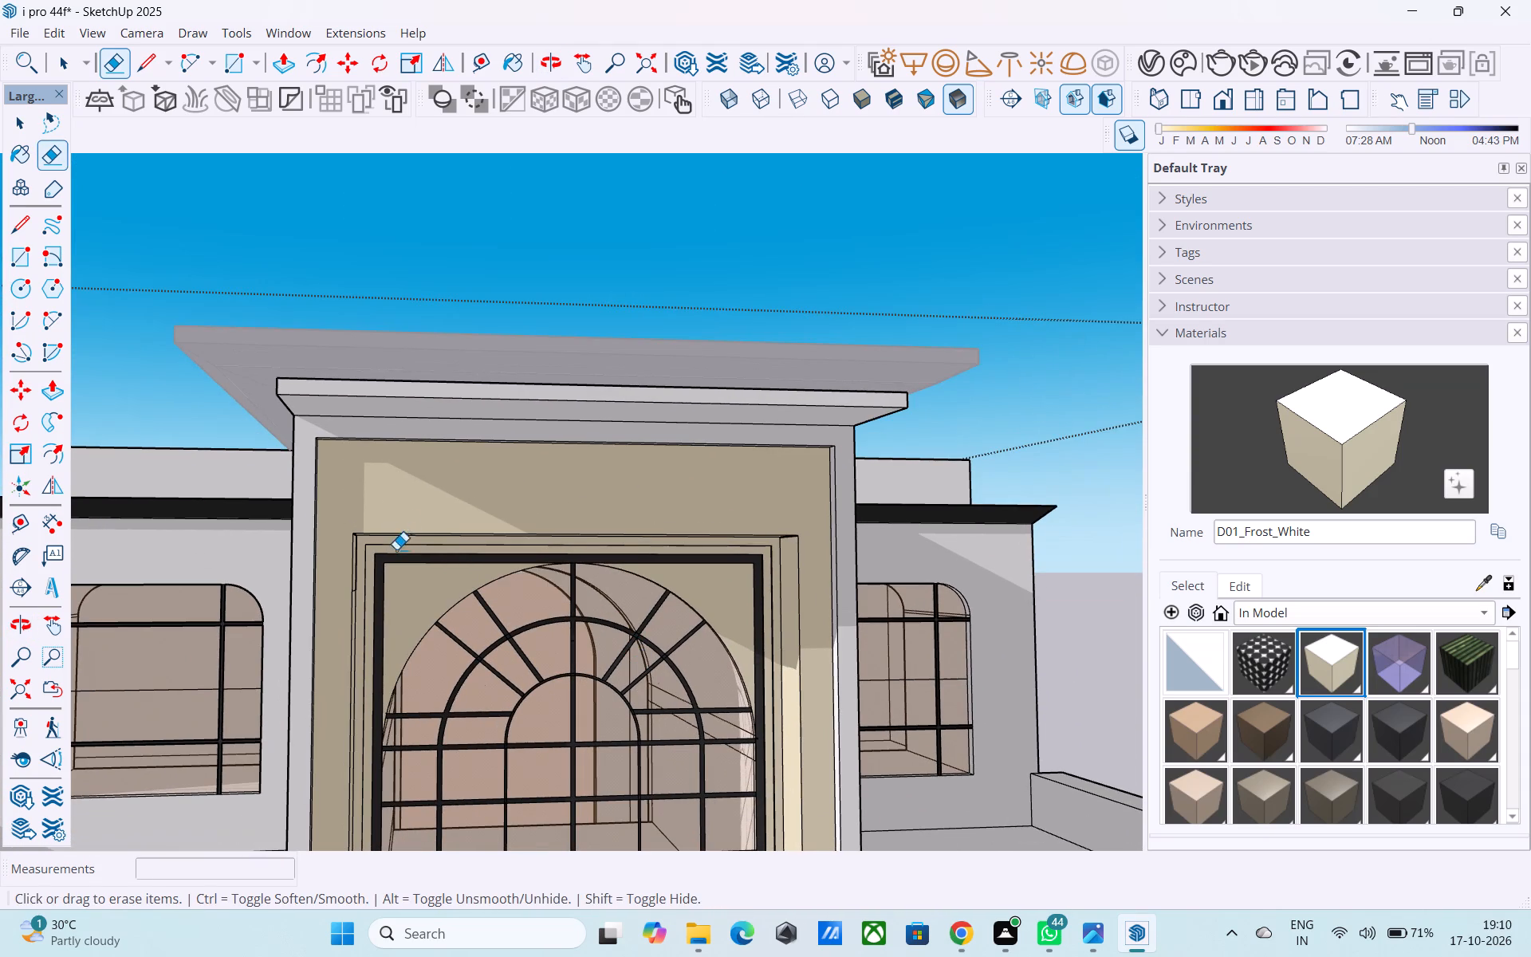
shift+middle_drag(801, 591, 770, 444)
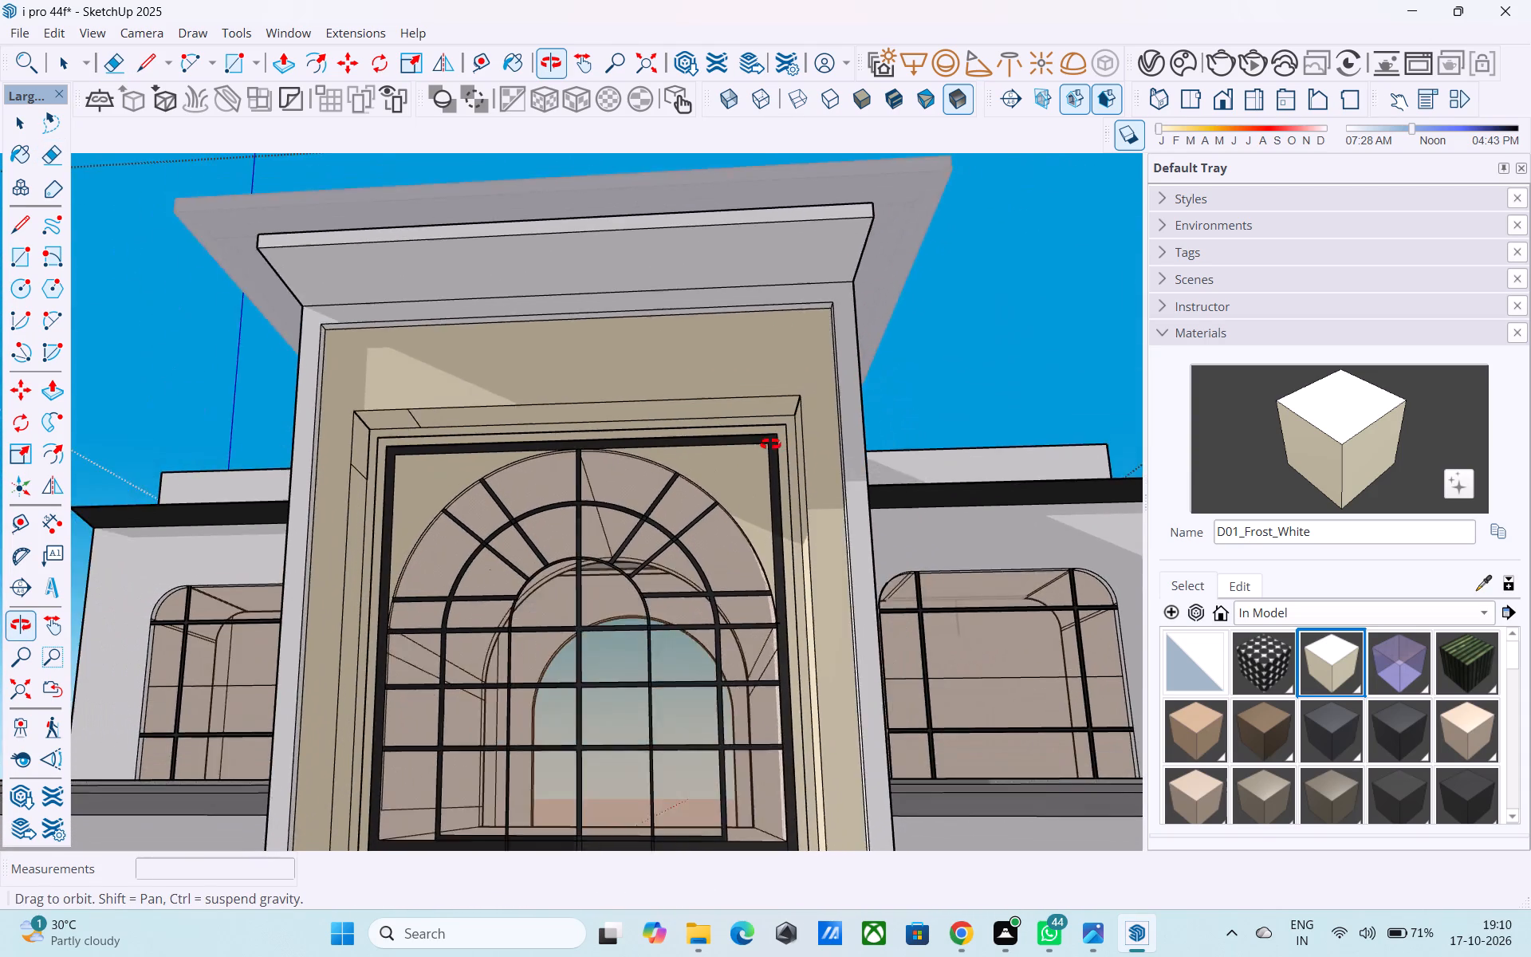
shift+middle_drag(770, 444, 781, 508)
scroll(669, 531, up, 1)
middle_drag(666, 531, 687, 610)
shift+middle_drag(619, 595, 668, 556)
middle_drag(692, 581, 714, 525)
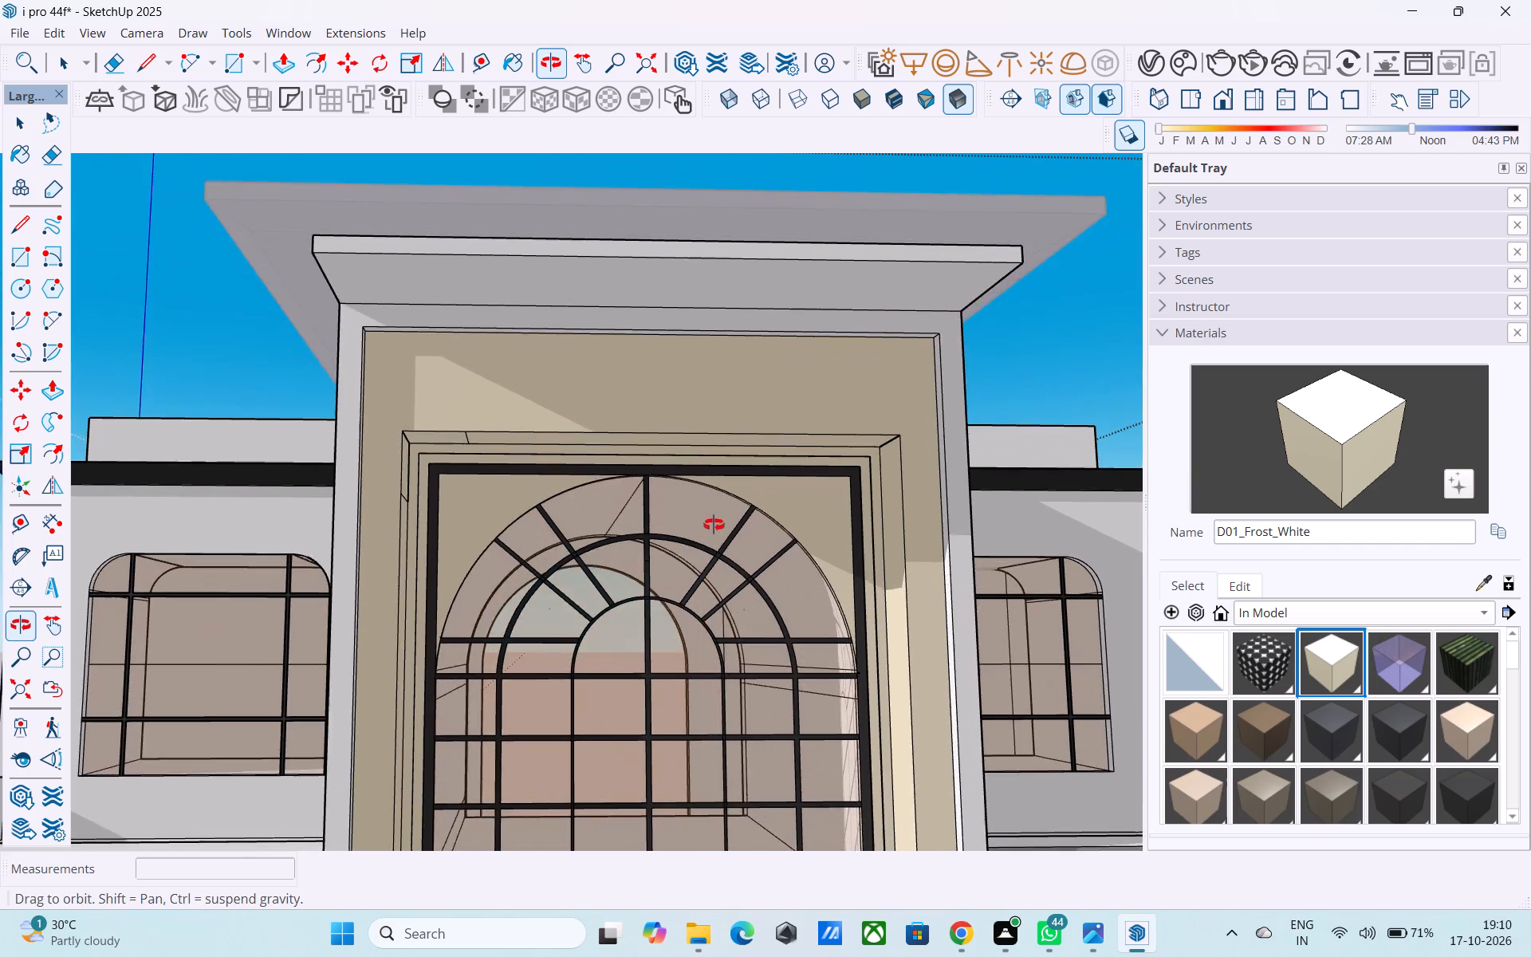
middle_drag(714, 525, 706, 524)
scroll(708, 523, down, 7)
middle_drag(692, 562, 688, 644)
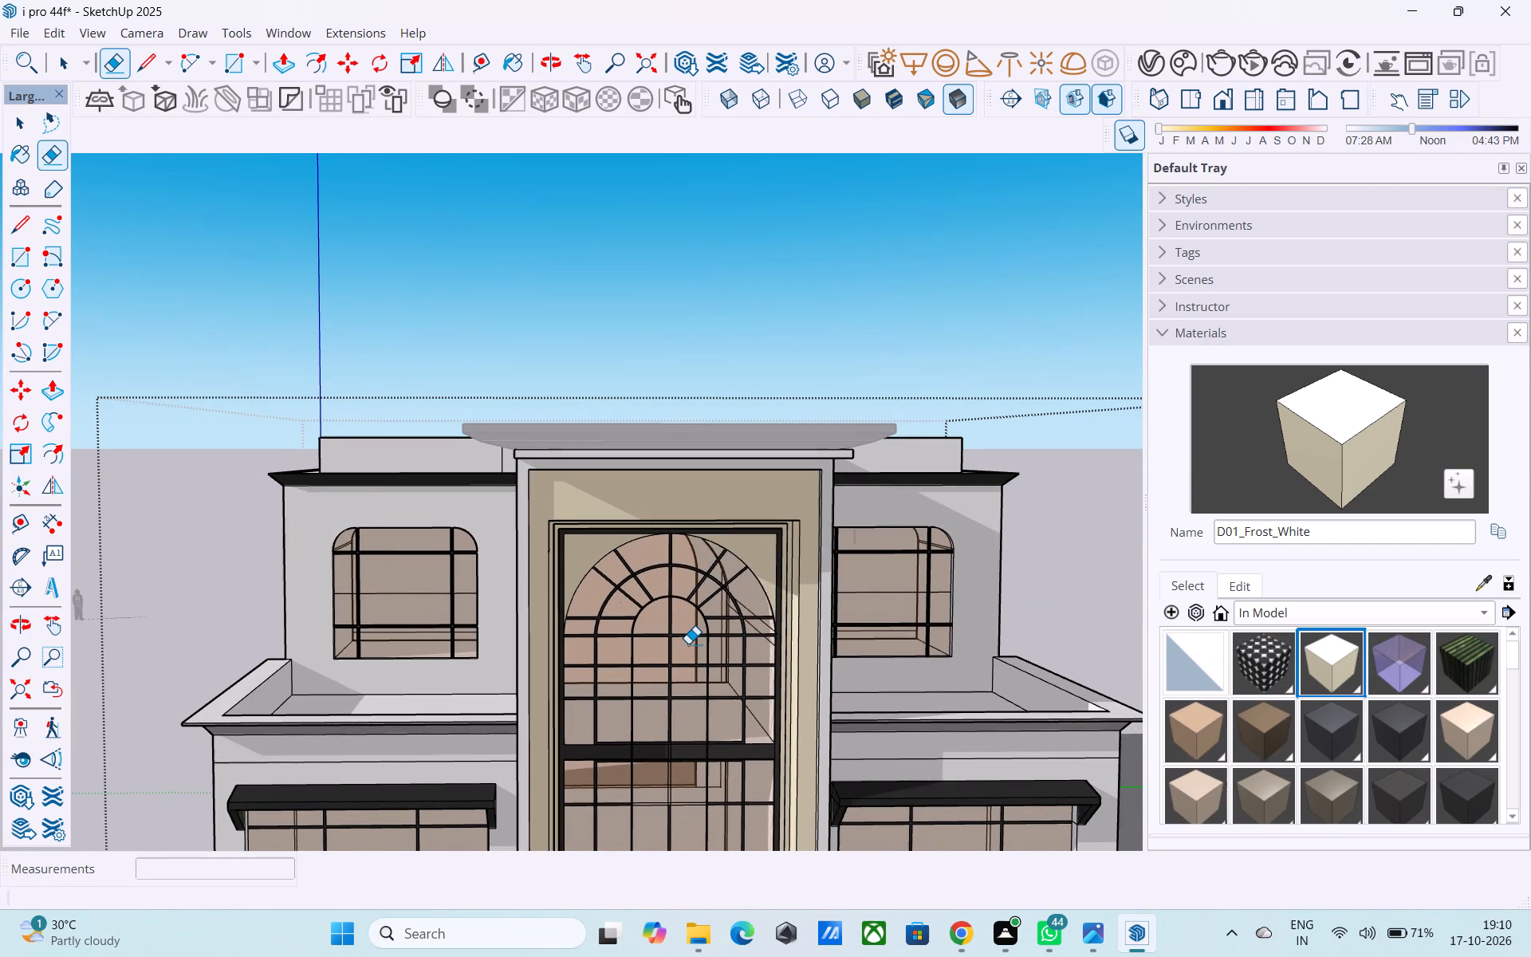
scroll(671, 600, up, 5)
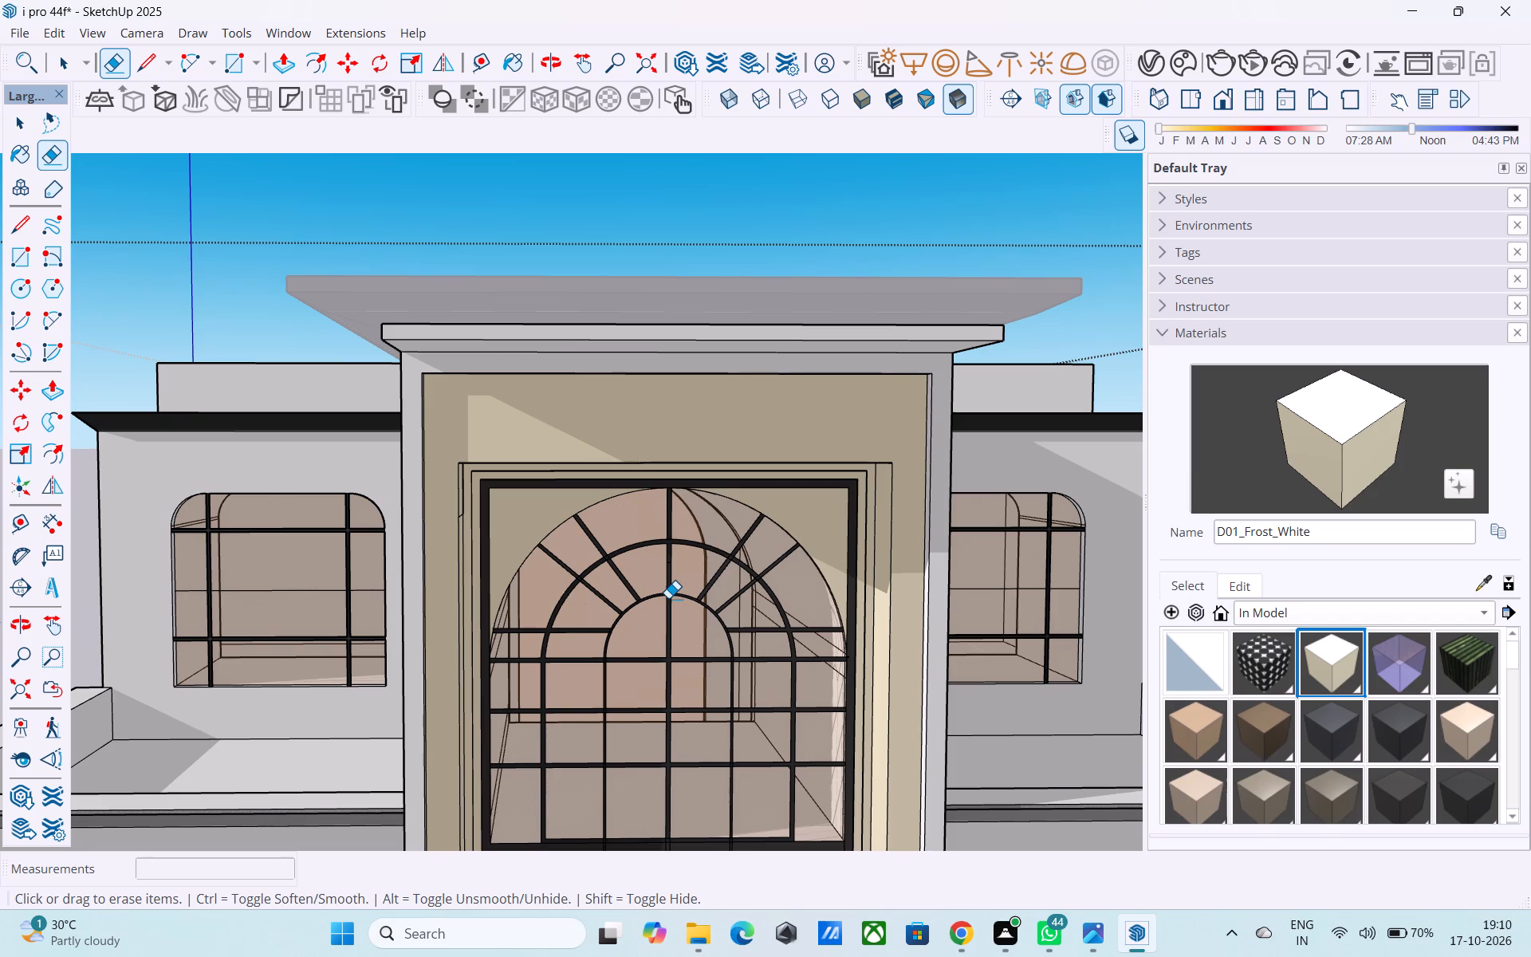
middle_drag(655, 567, 664, 474)
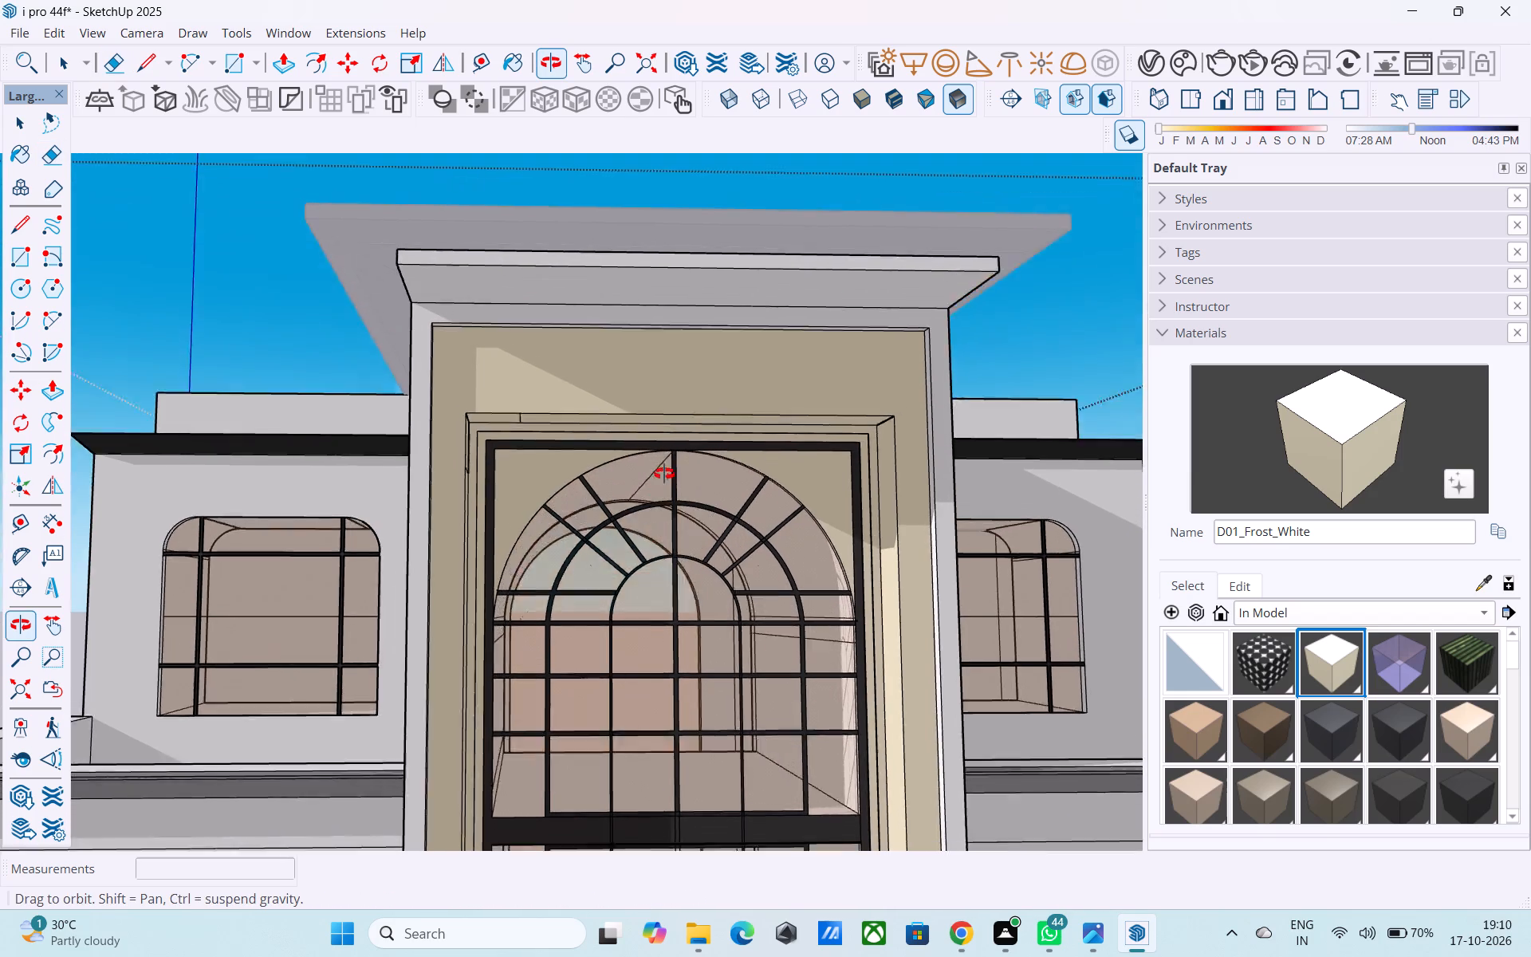
middle_drag(664, 474, 608, 529)
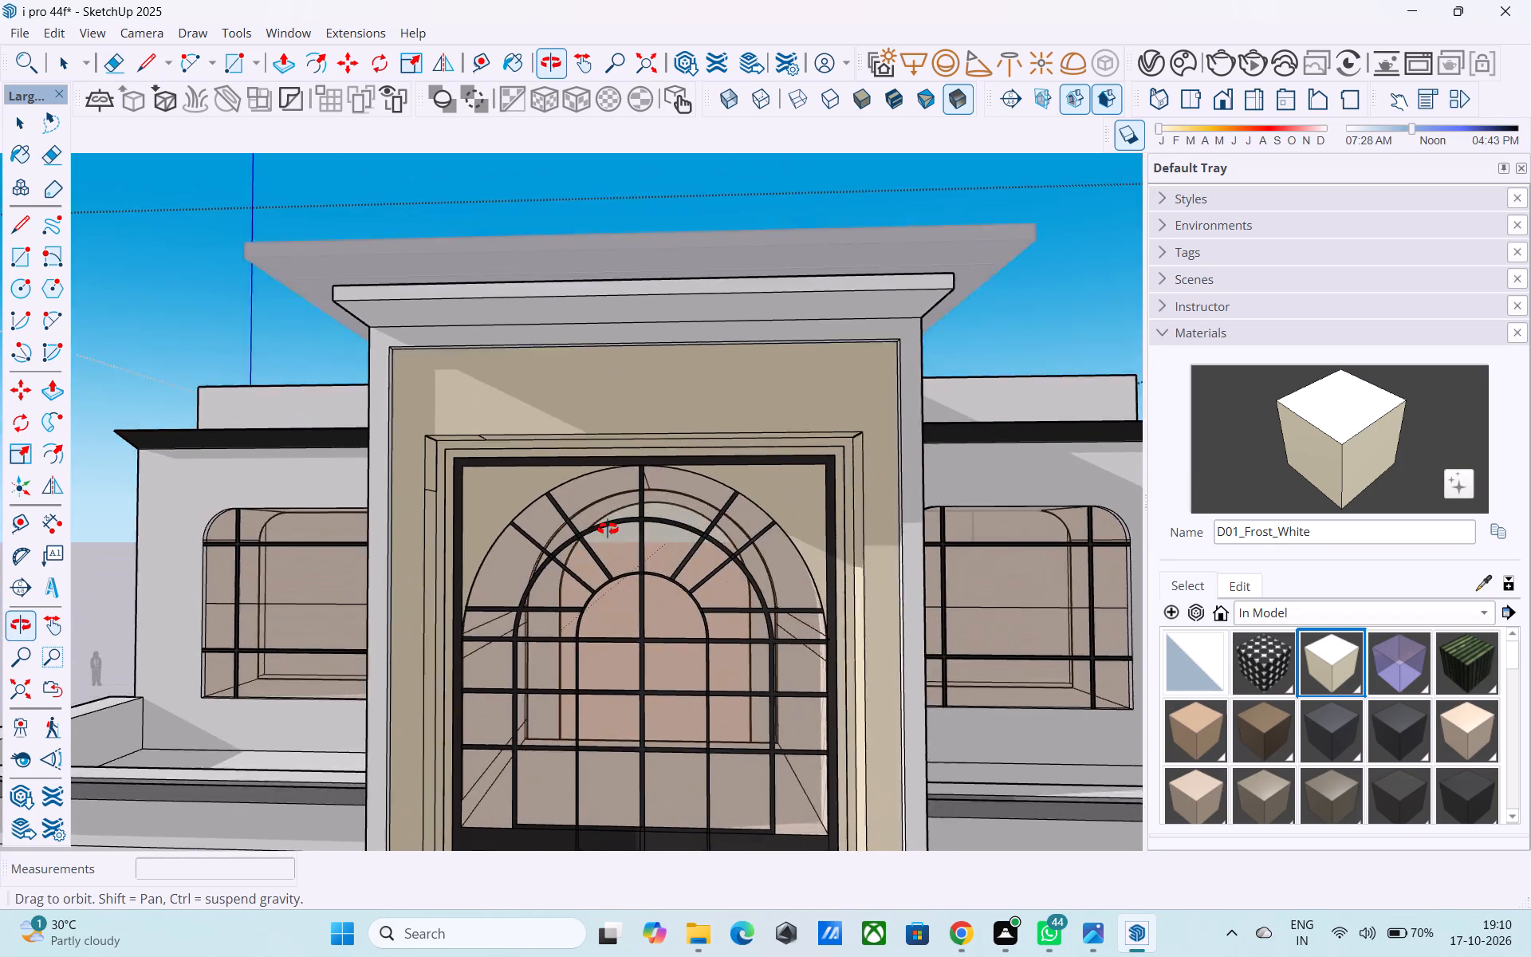
middle_drag(608, 529, 616, 623)
scroll(619, 546, down, 5)
middle_drag(634, 533, 636, 500)
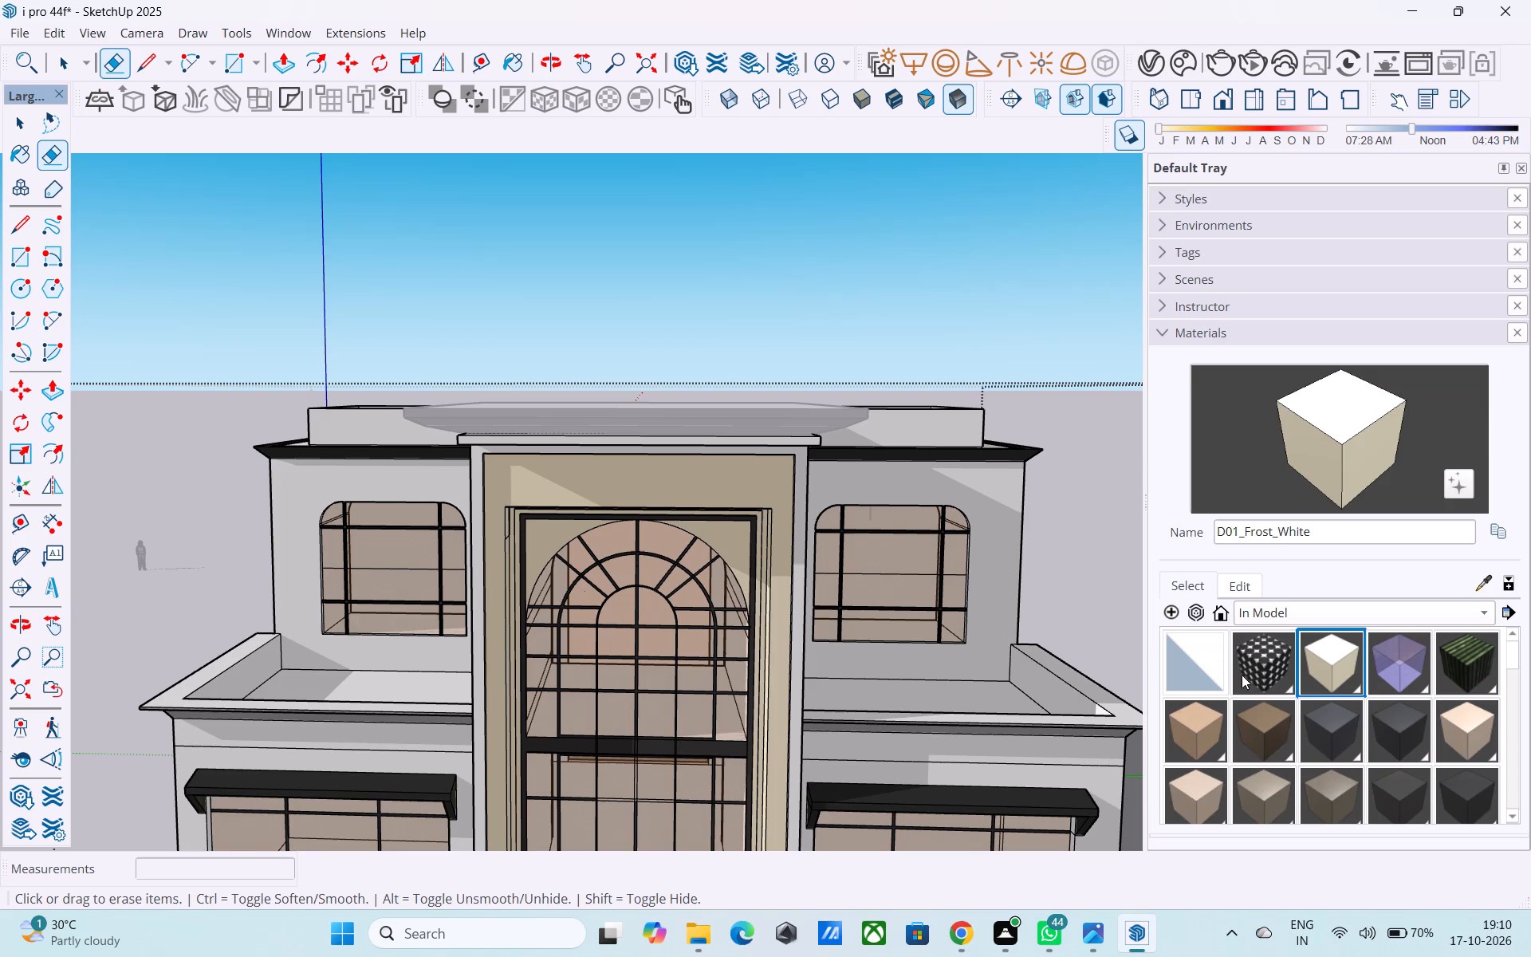
Paint both corner panels above the entrance arch with the Circles_Solid_Black_1K material.
click(1254, 665)
scroll(592, 544, up, 5)
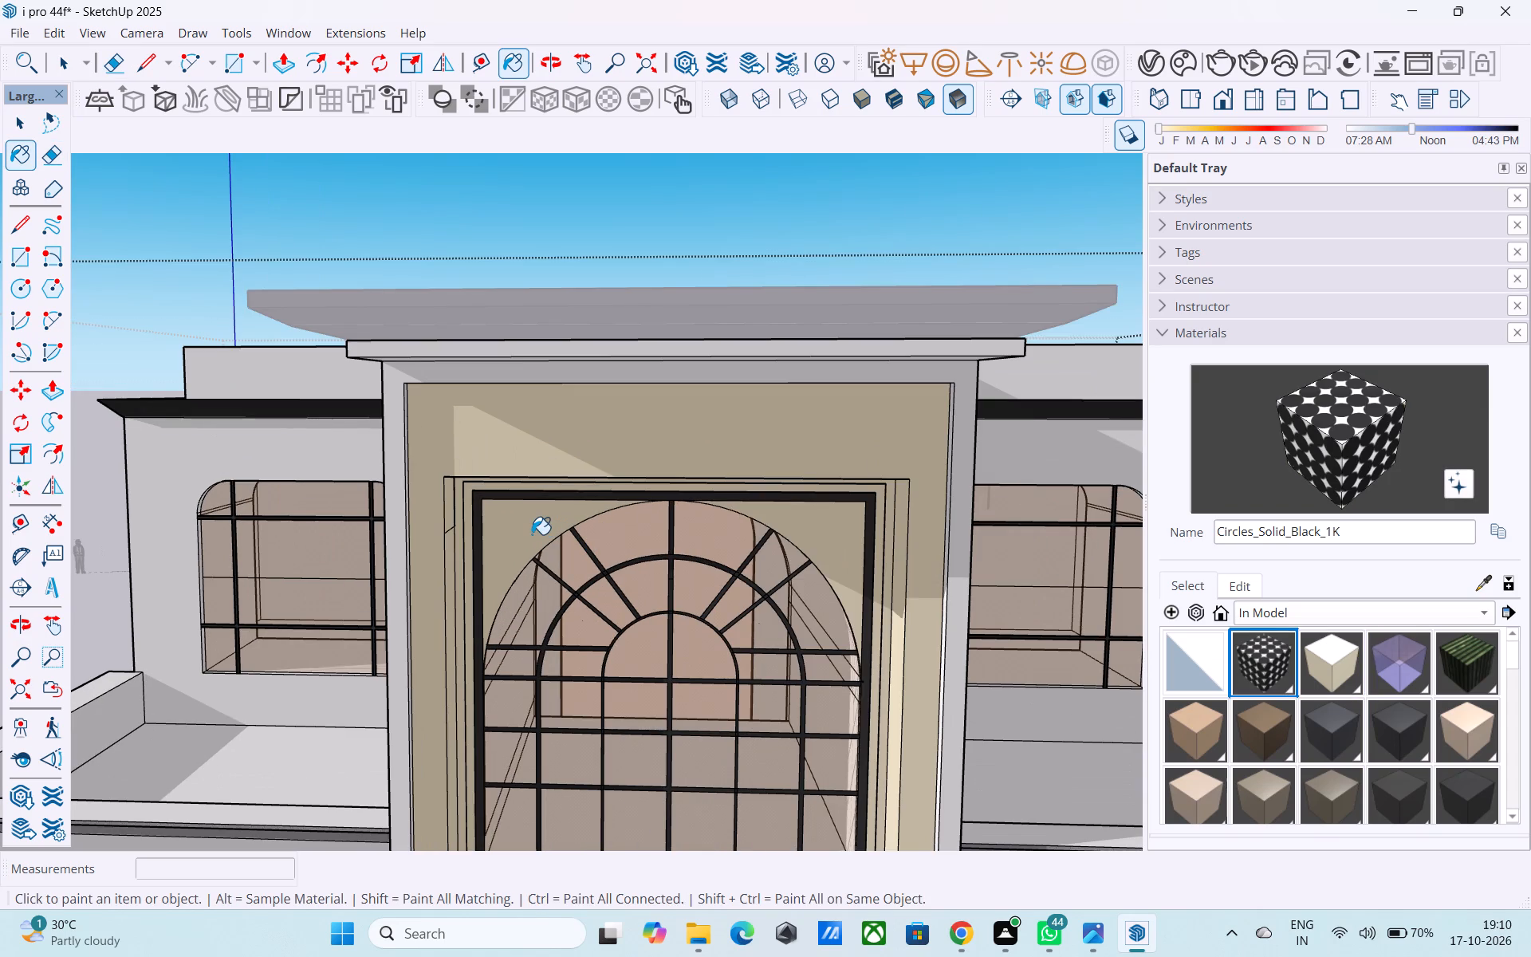
click(532, 534)
click(805, 528)
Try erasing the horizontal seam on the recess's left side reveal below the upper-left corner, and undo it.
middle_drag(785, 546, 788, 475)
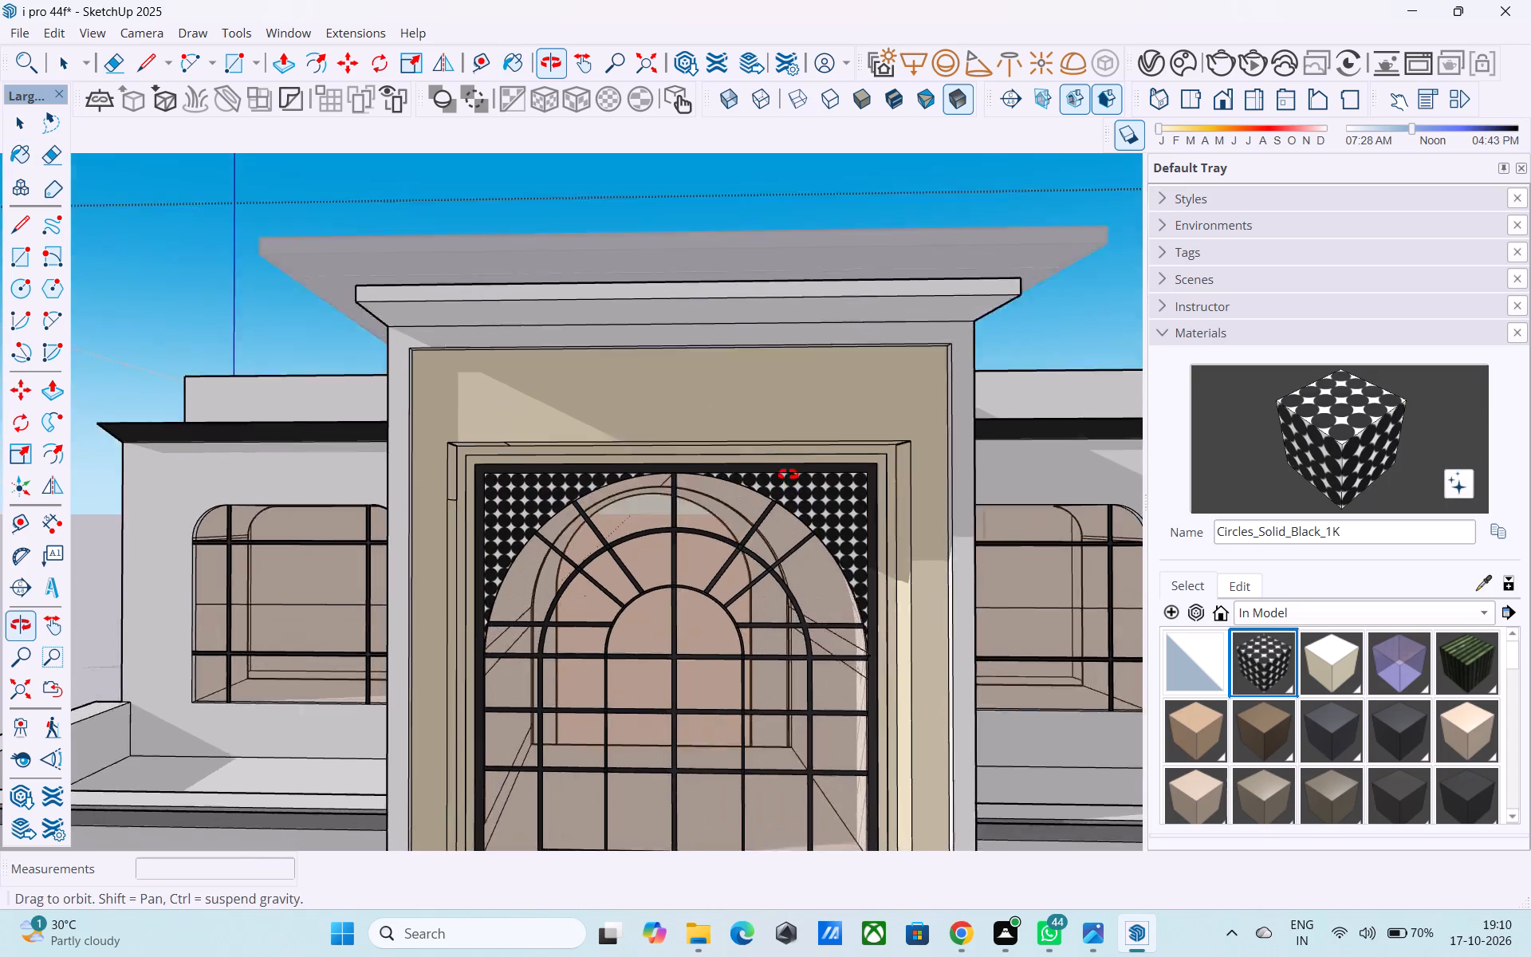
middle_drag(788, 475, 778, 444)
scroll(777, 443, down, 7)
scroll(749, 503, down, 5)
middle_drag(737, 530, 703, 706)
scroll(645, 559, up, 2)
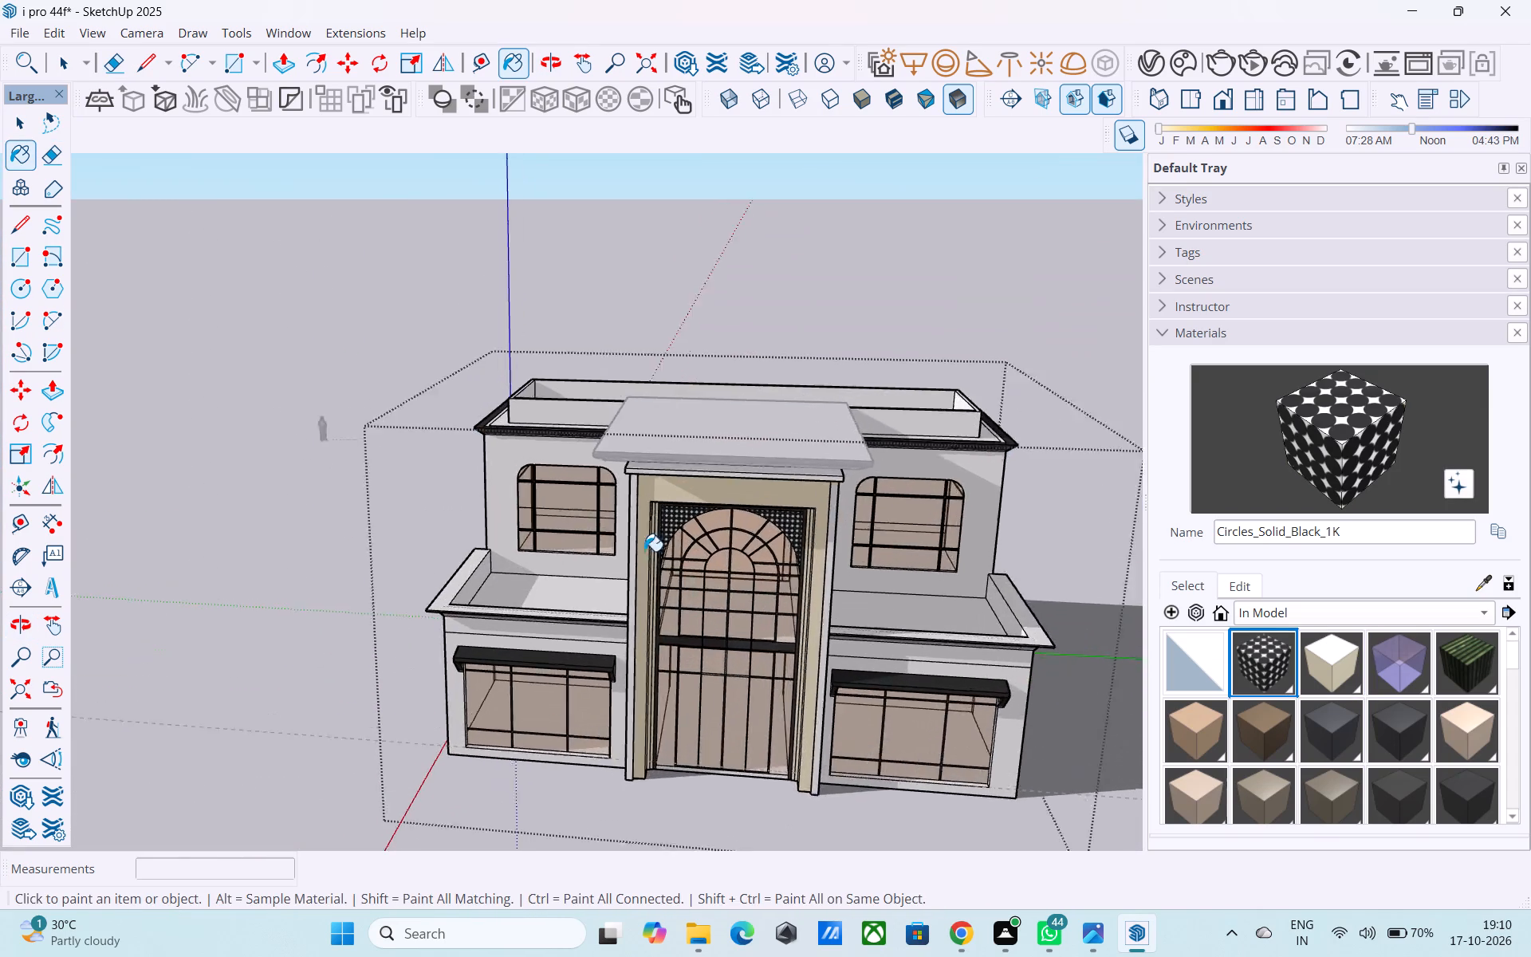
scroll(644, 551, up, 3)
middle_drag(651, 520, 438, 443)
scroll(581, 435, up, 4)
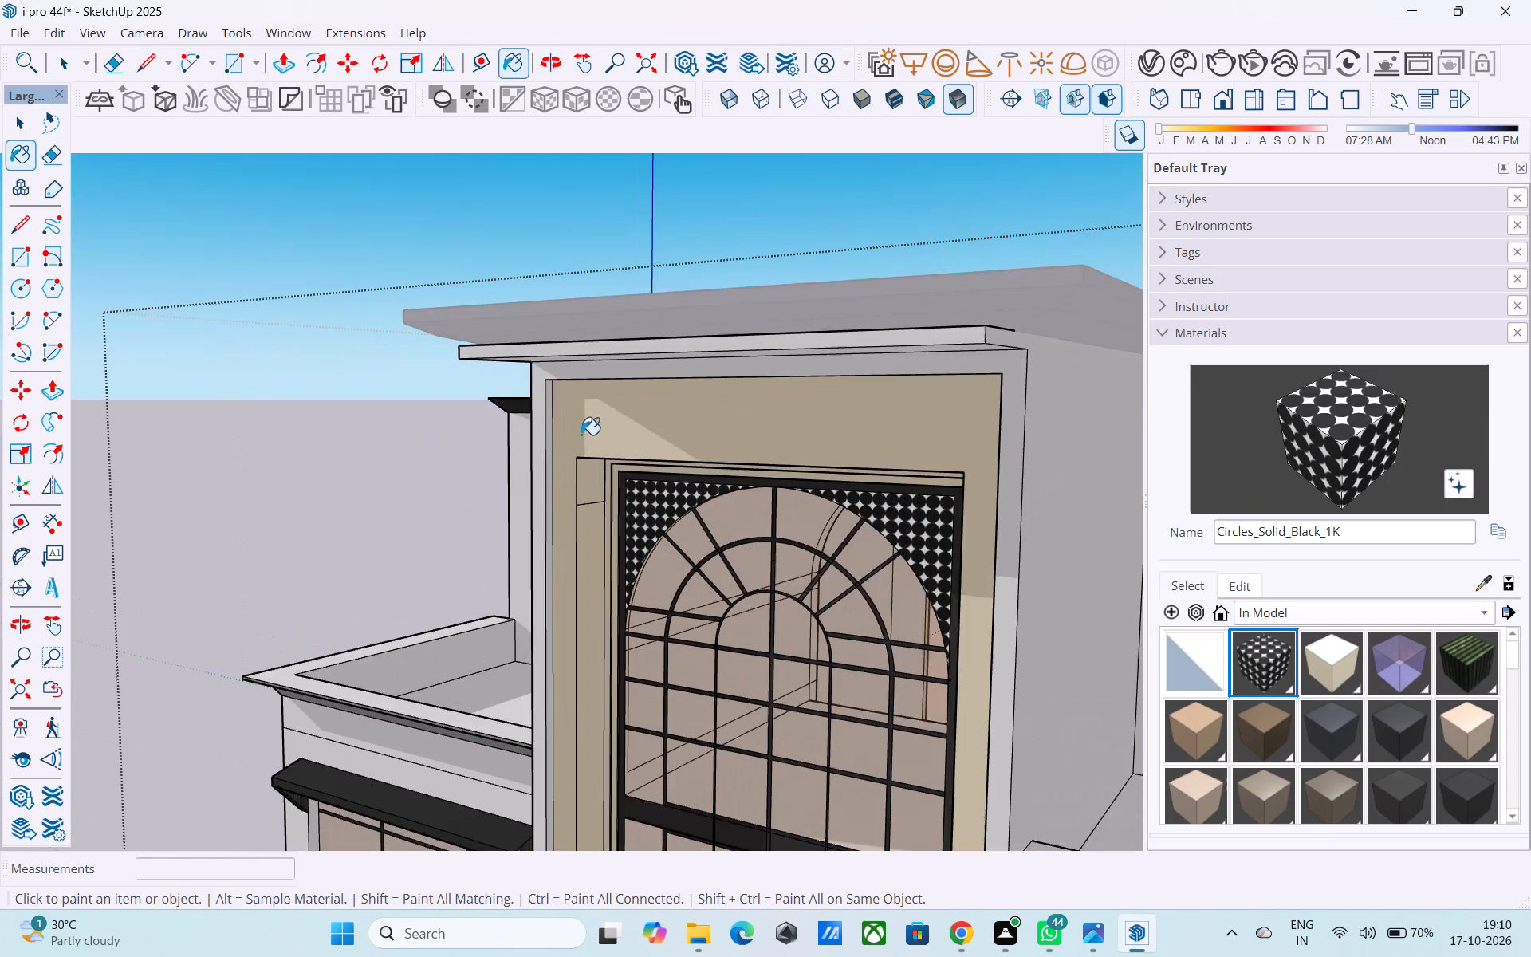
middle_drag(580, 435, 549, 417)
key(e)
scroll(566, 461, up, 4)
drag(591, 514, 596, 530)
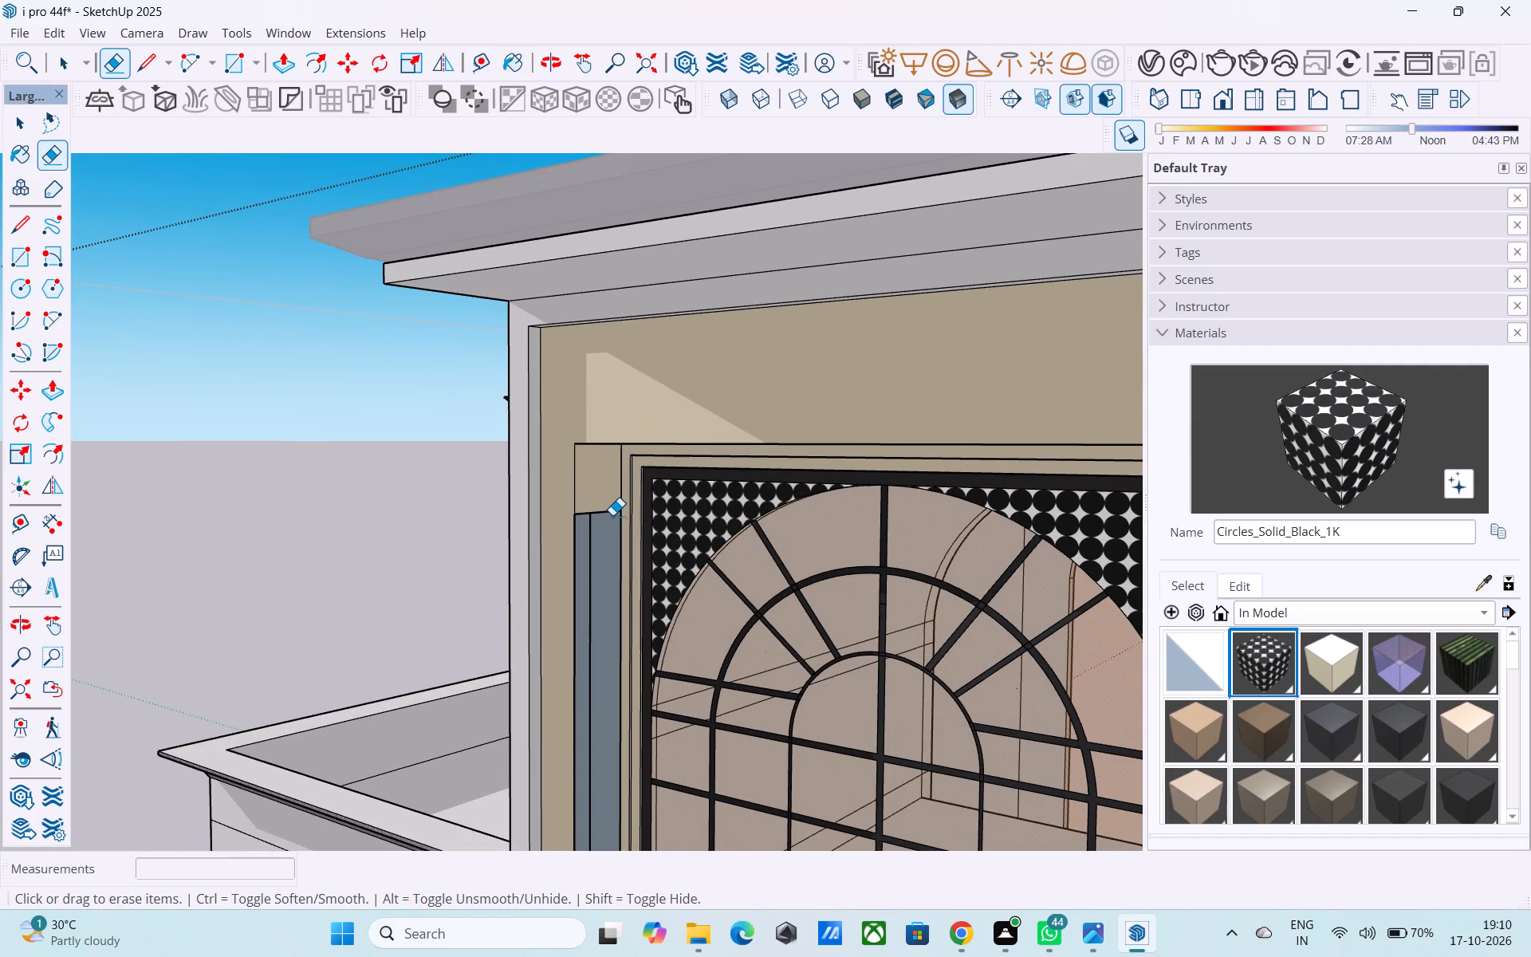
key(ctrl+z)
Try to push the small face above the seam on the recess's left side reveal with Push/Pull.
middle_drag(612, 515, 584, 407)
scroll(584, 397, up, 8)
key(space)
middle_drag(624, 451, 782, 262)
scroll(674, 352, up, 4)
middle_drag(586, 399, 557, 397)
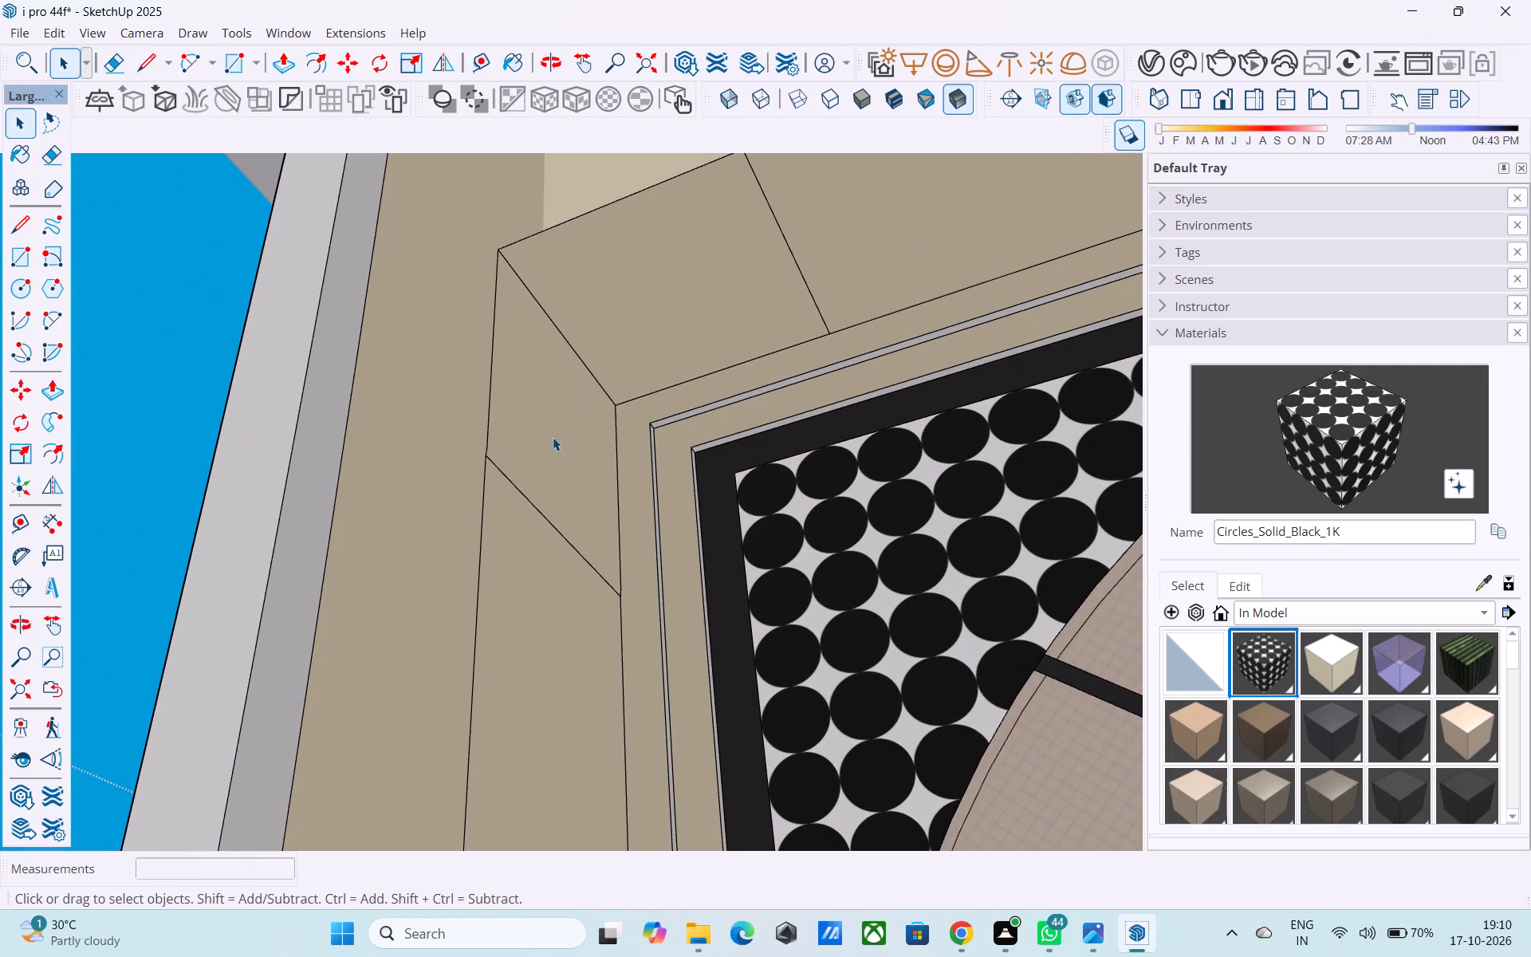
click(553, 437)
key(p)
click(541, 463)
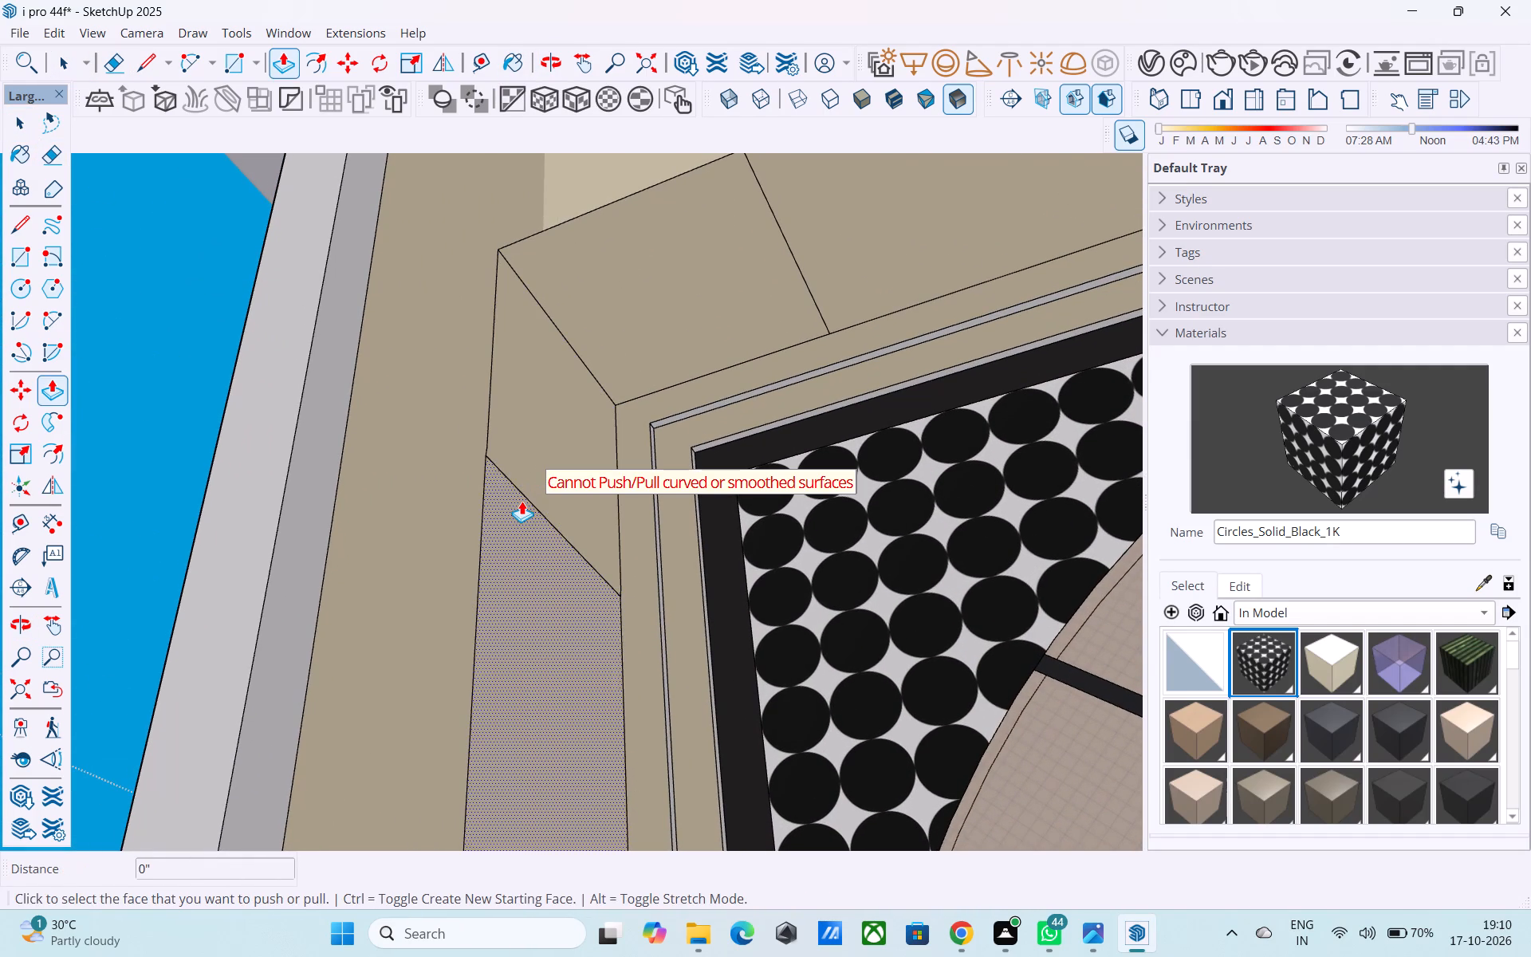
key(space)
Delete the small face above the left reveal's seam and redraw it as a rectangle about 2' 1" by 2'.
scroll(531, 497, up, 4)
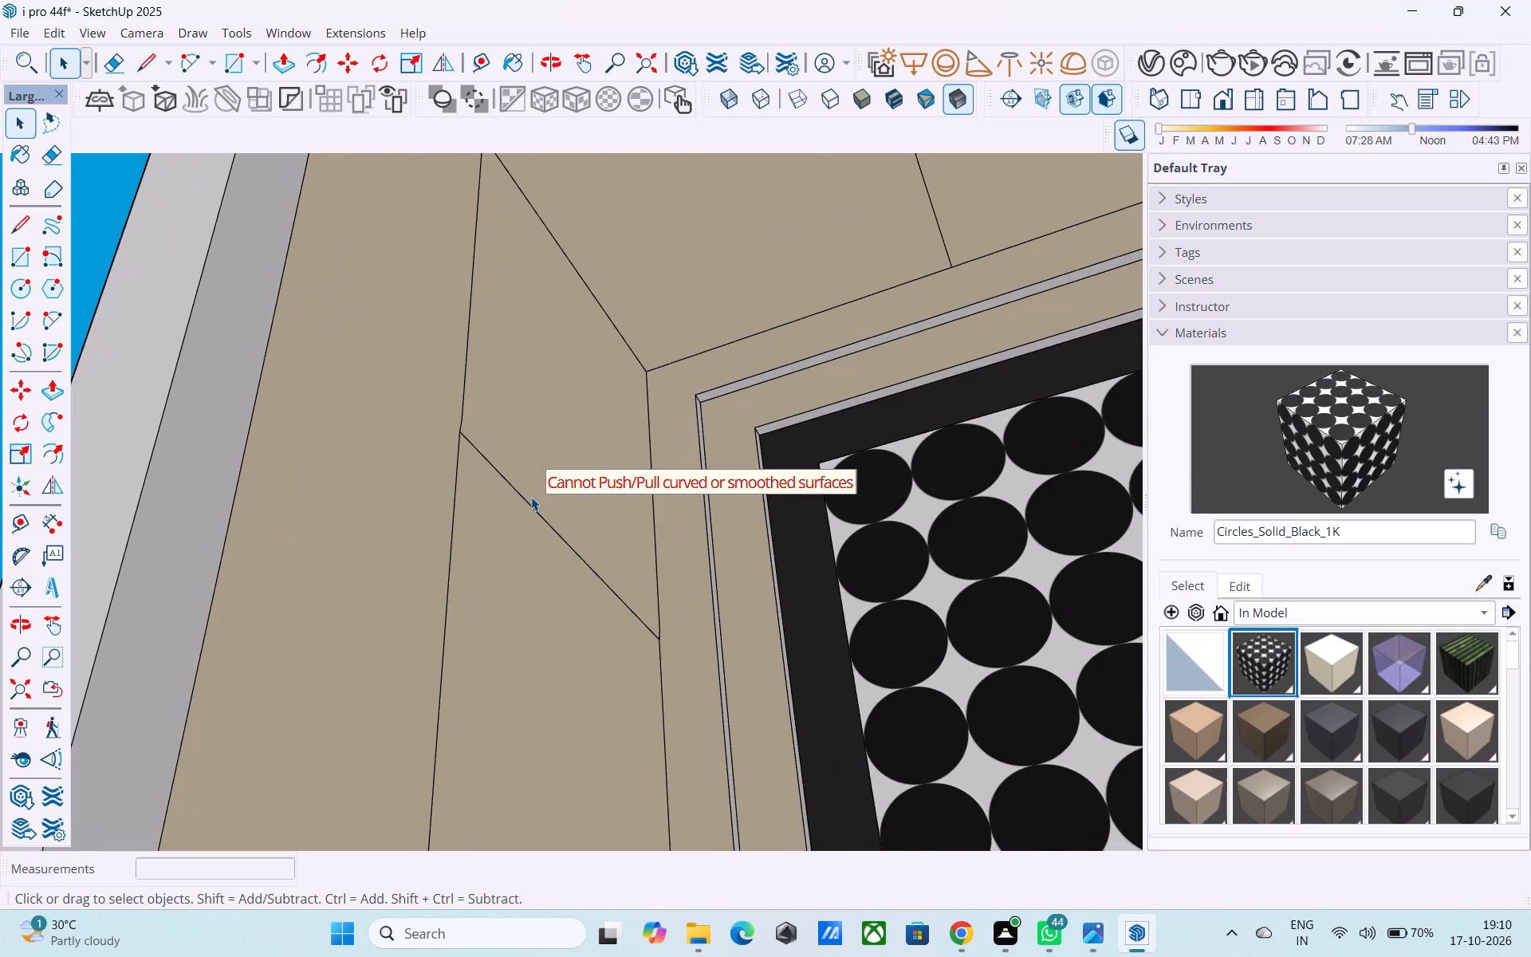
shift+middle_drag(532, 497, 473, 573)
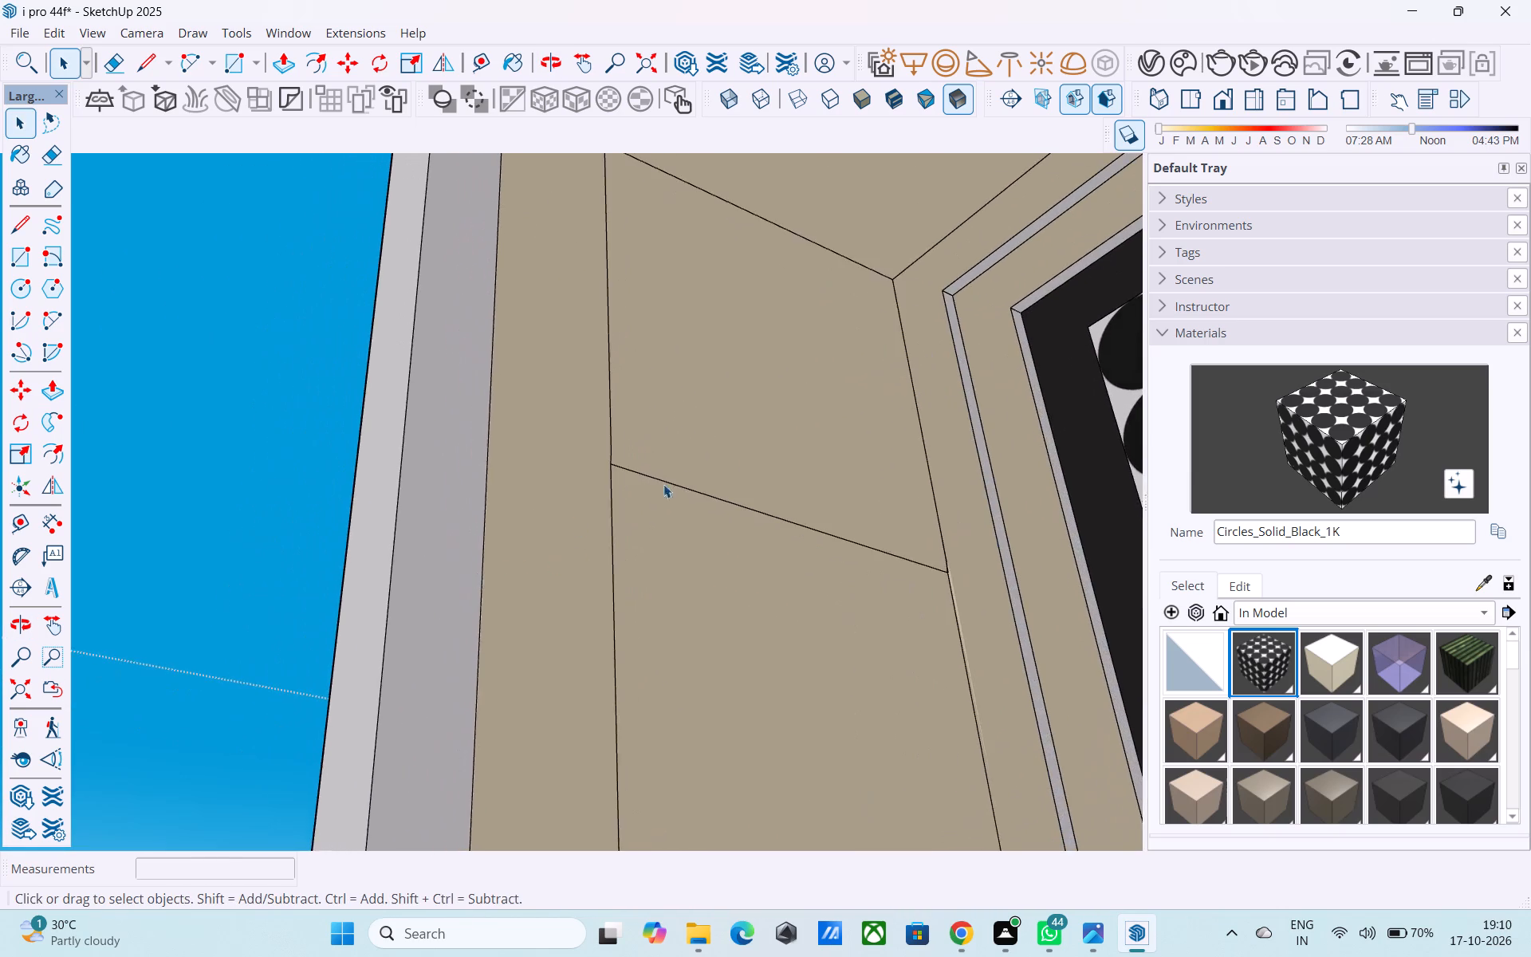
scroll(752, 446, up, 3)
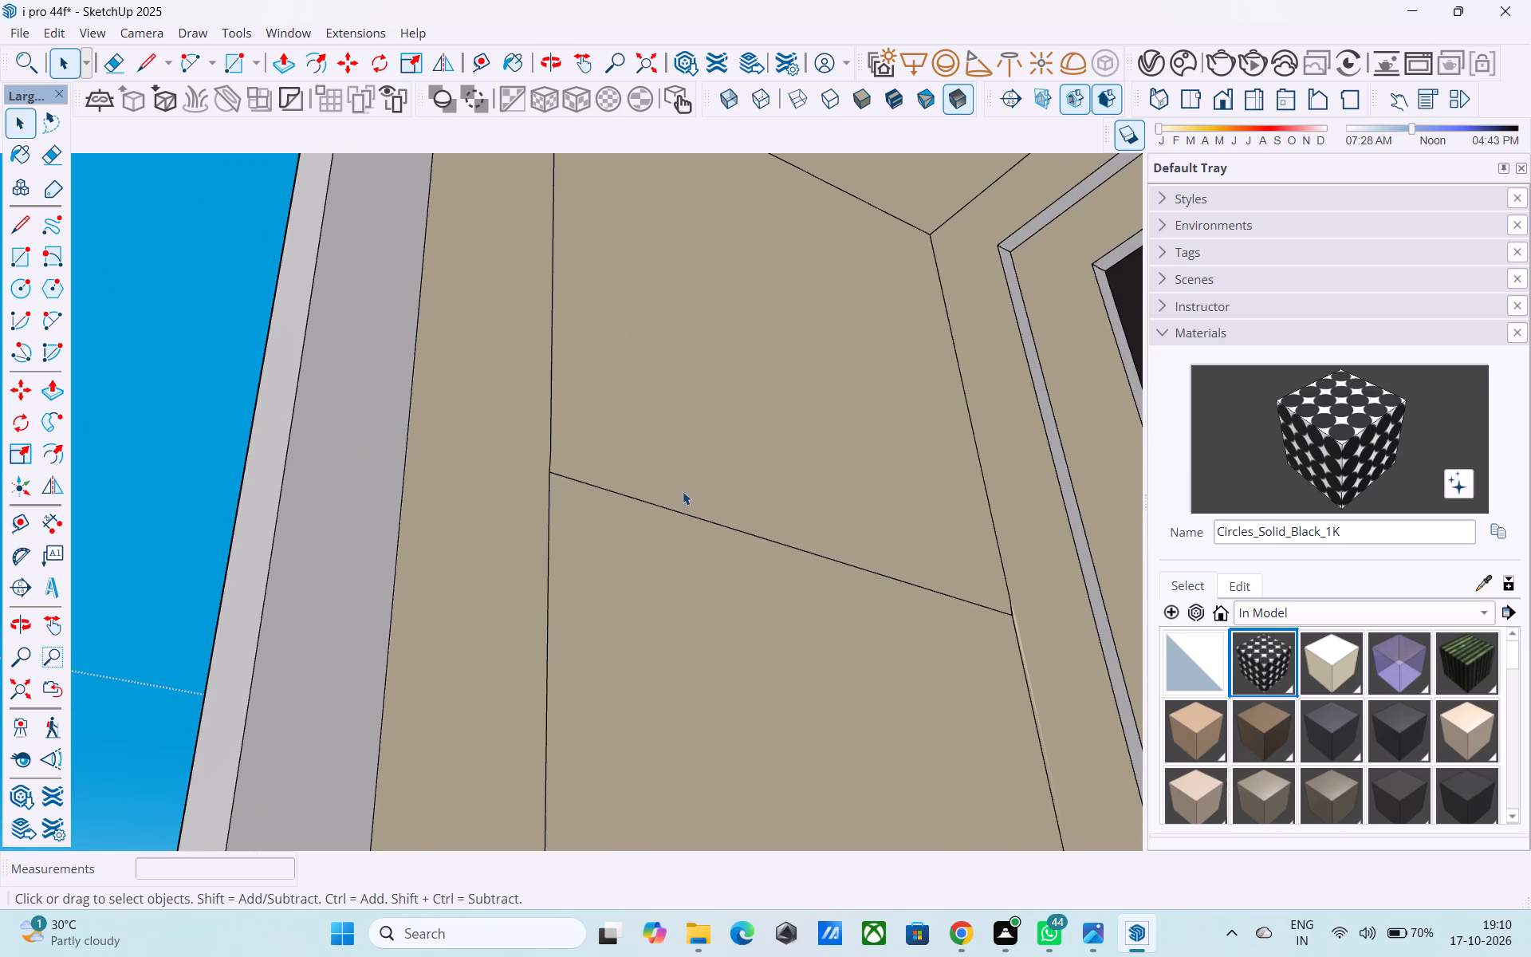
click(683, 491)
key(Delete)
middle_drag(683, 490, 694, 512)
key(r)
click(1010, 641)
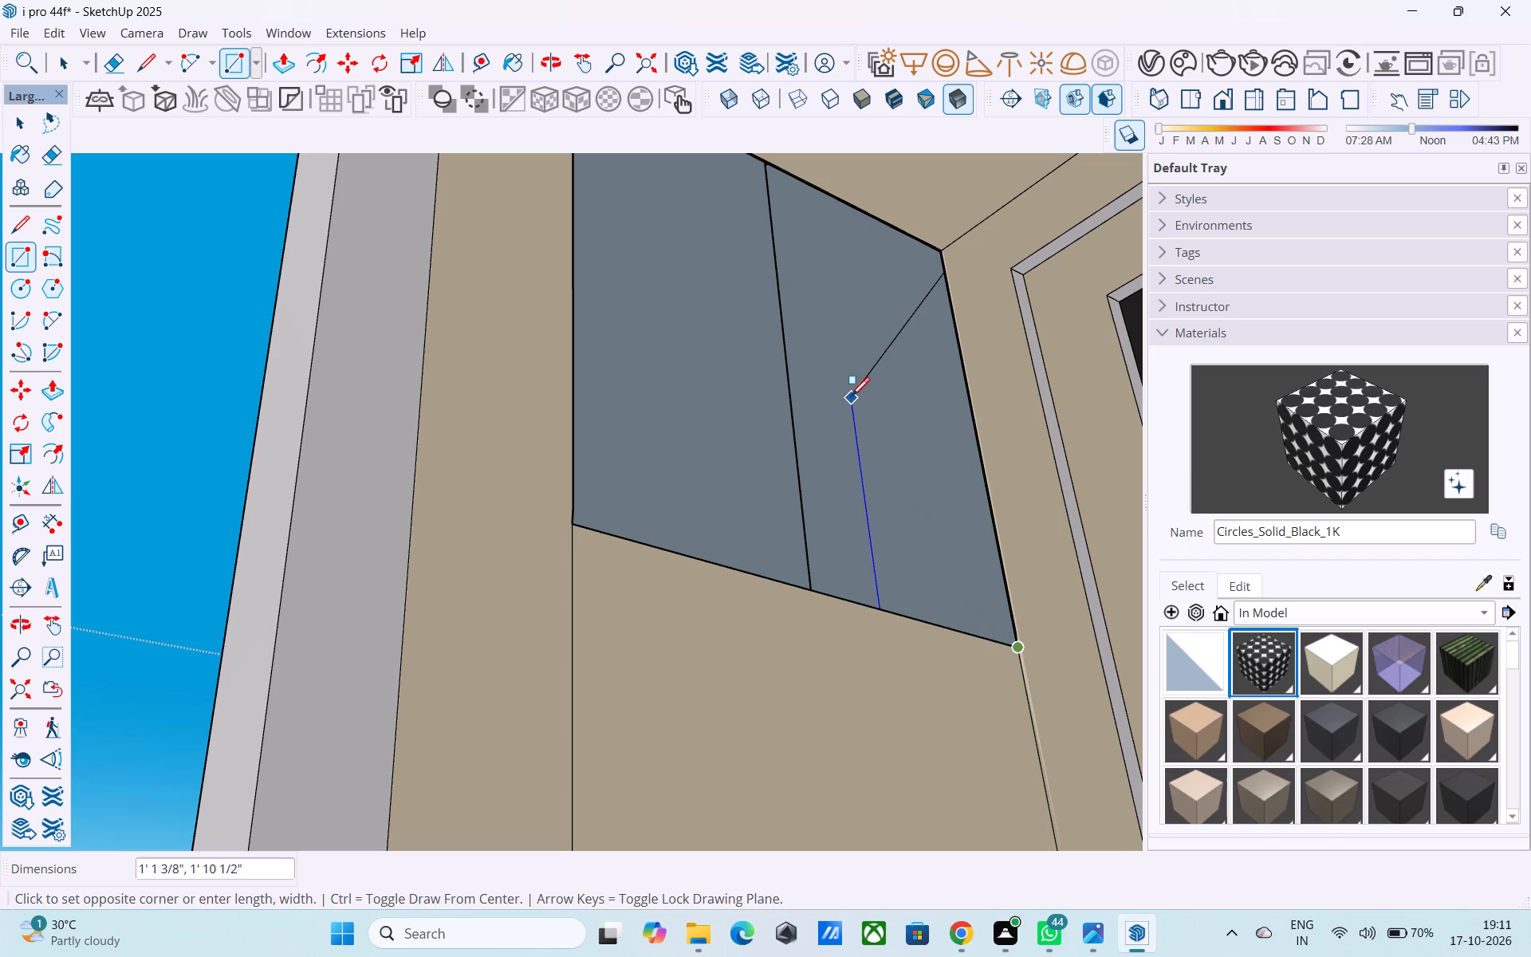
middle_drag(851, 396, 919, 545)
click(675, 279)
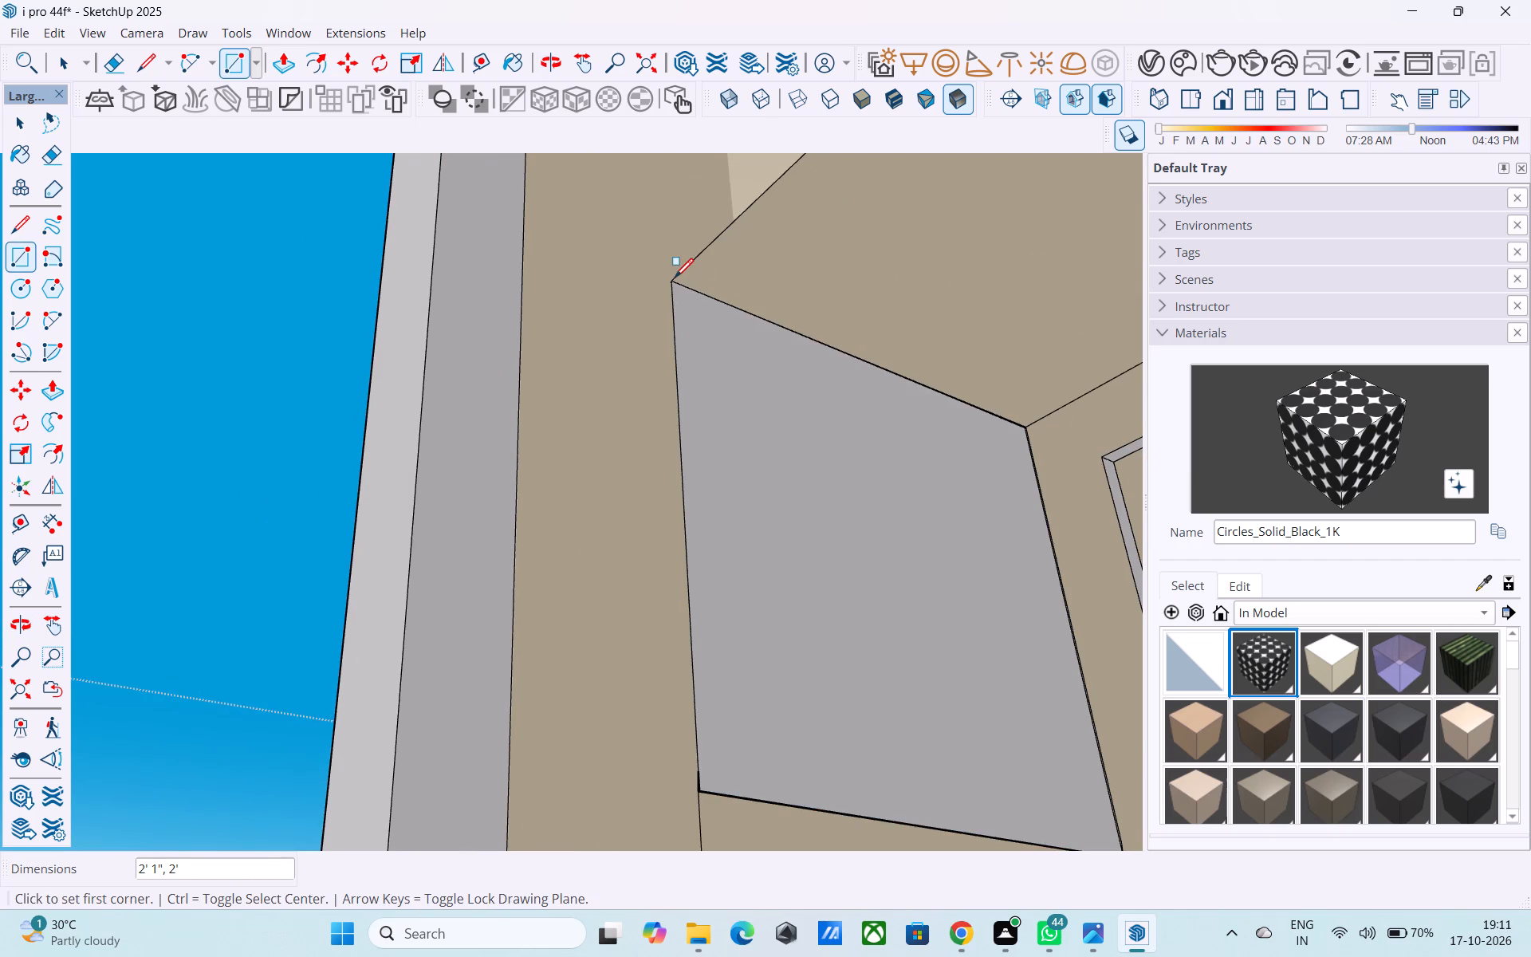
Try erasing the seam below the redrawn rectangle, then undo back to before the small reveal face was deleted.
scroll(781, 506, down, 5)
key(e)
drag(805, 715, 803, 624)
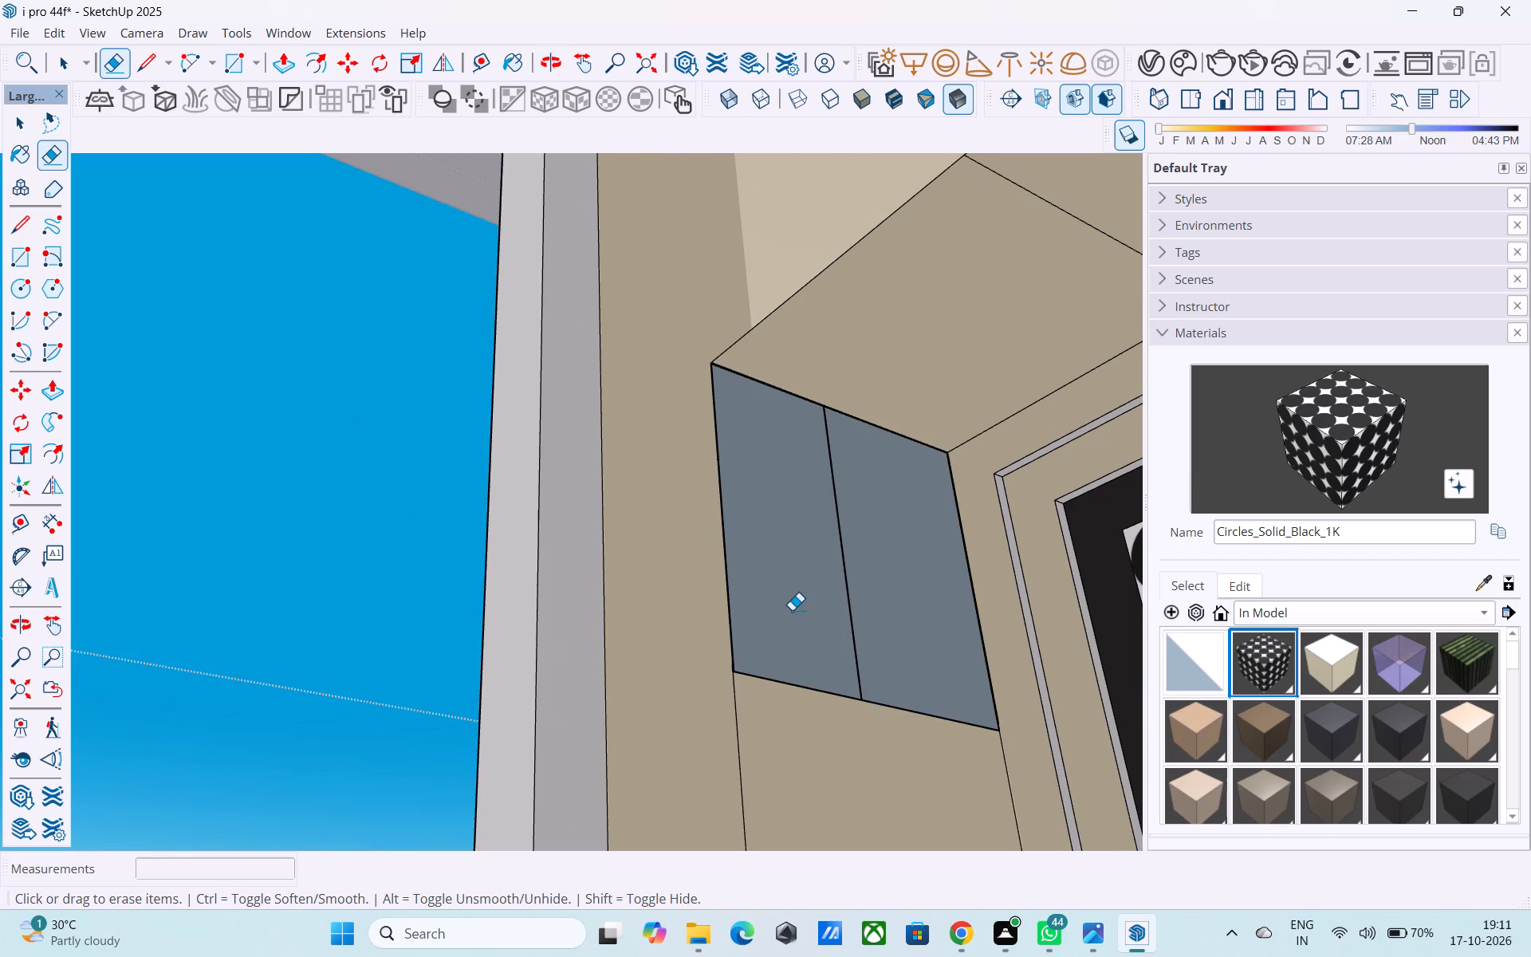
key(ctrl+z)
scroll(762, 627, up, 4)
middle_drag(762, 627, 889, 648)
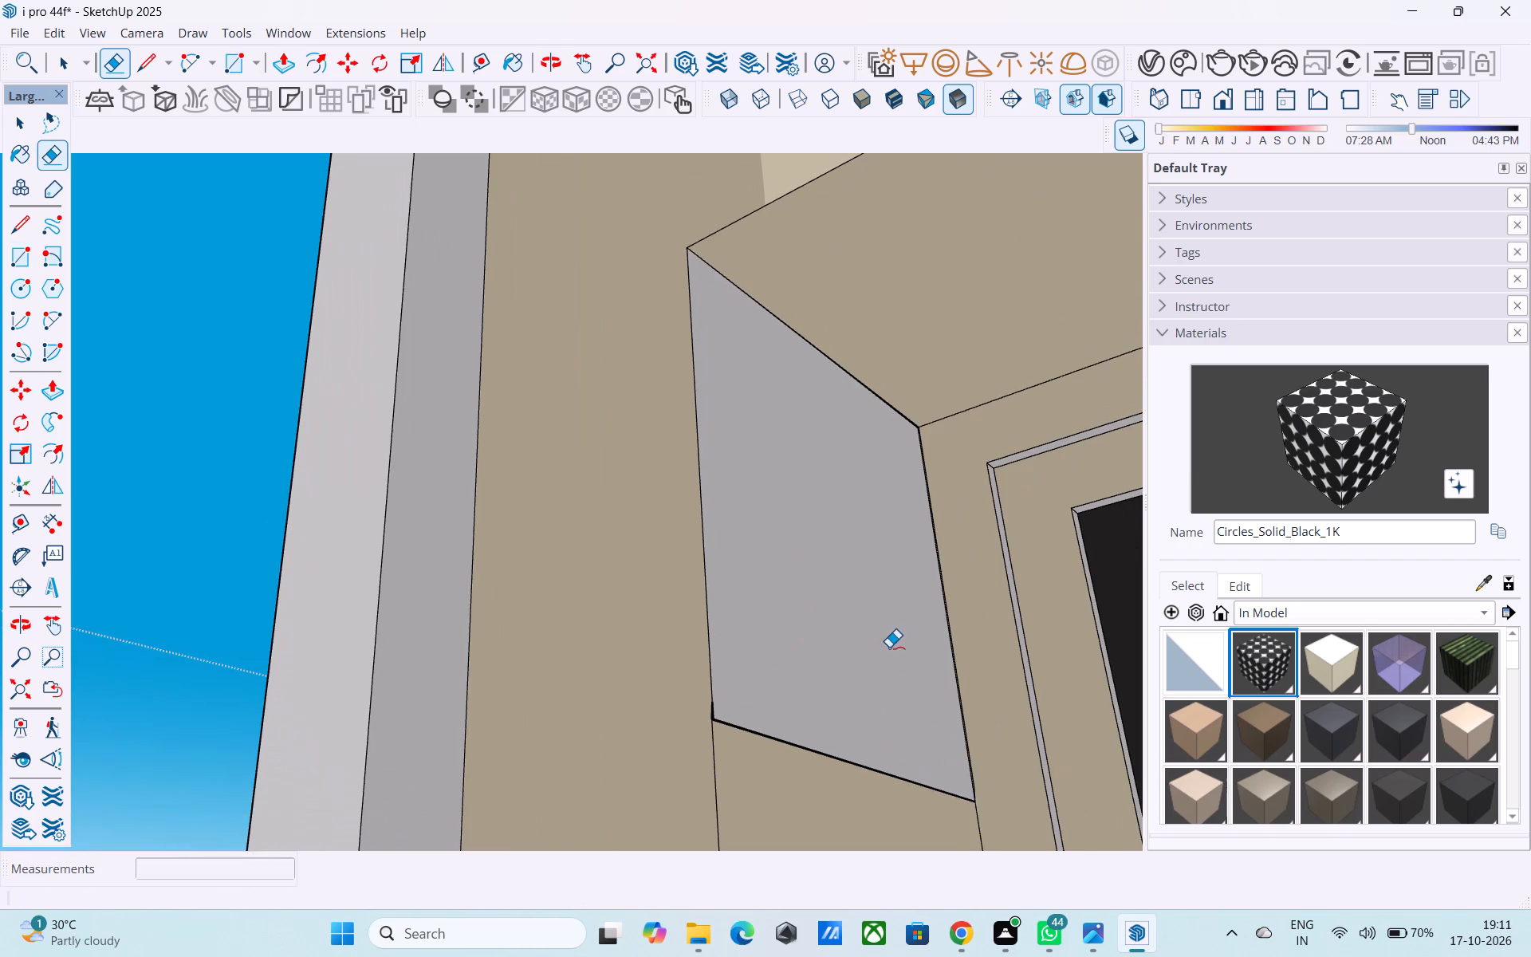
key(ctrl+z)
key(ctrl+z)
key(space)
Erase the seam across the recess's top reveal beside the upper-left corner.
scroll(856, 623, down, 10)
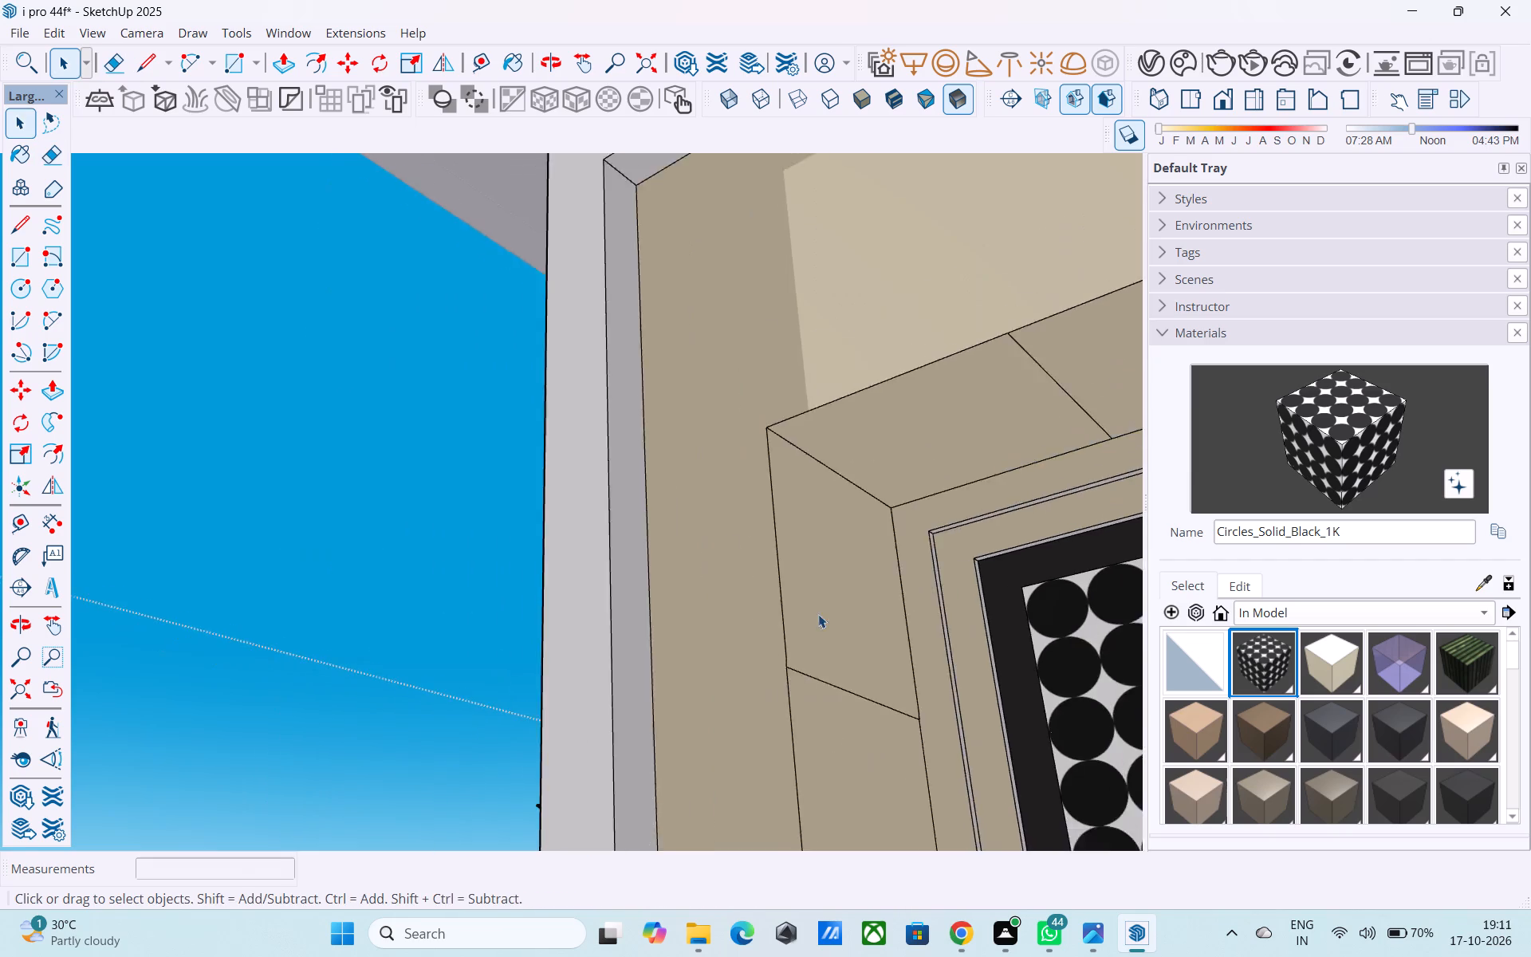
scroll(818, 614, down, 18)
middle_drag(762, 577, 695, 451)
scroll(643, 415, up, 3)
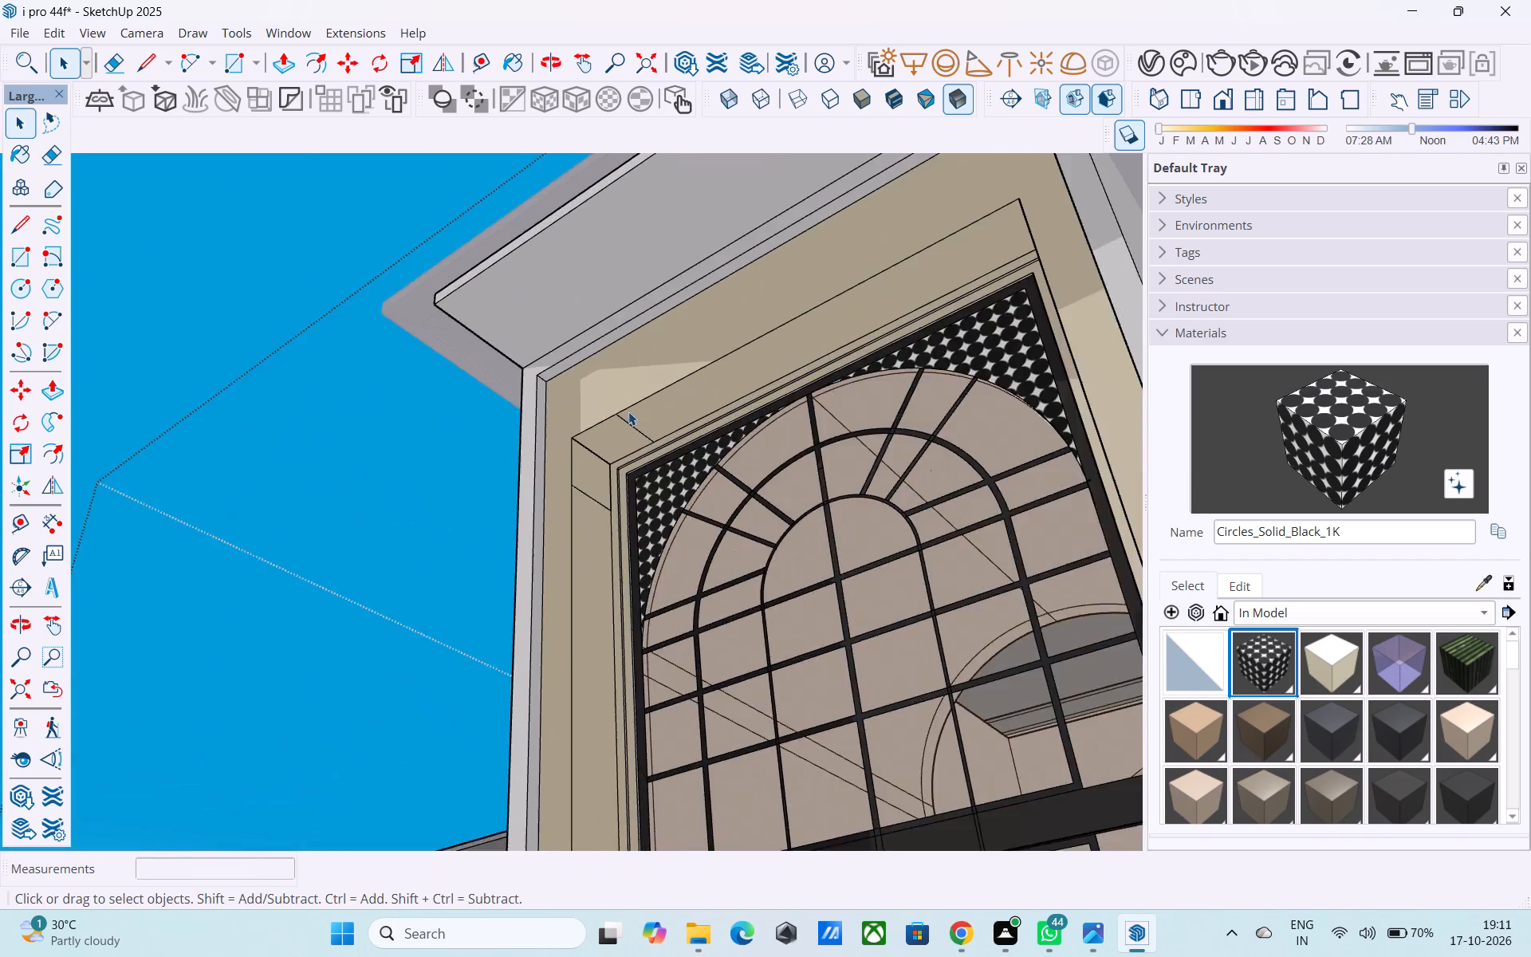
scroll(628, 412, up, 6)
key(e)
scroll(631, 444, up, 4)
drag(646, 427, 646, 437)
Draw a 2' vertical line from the left side reveal seam's outer end up to the recess's upper-left corner.
scroll(646, 437, down, 4)
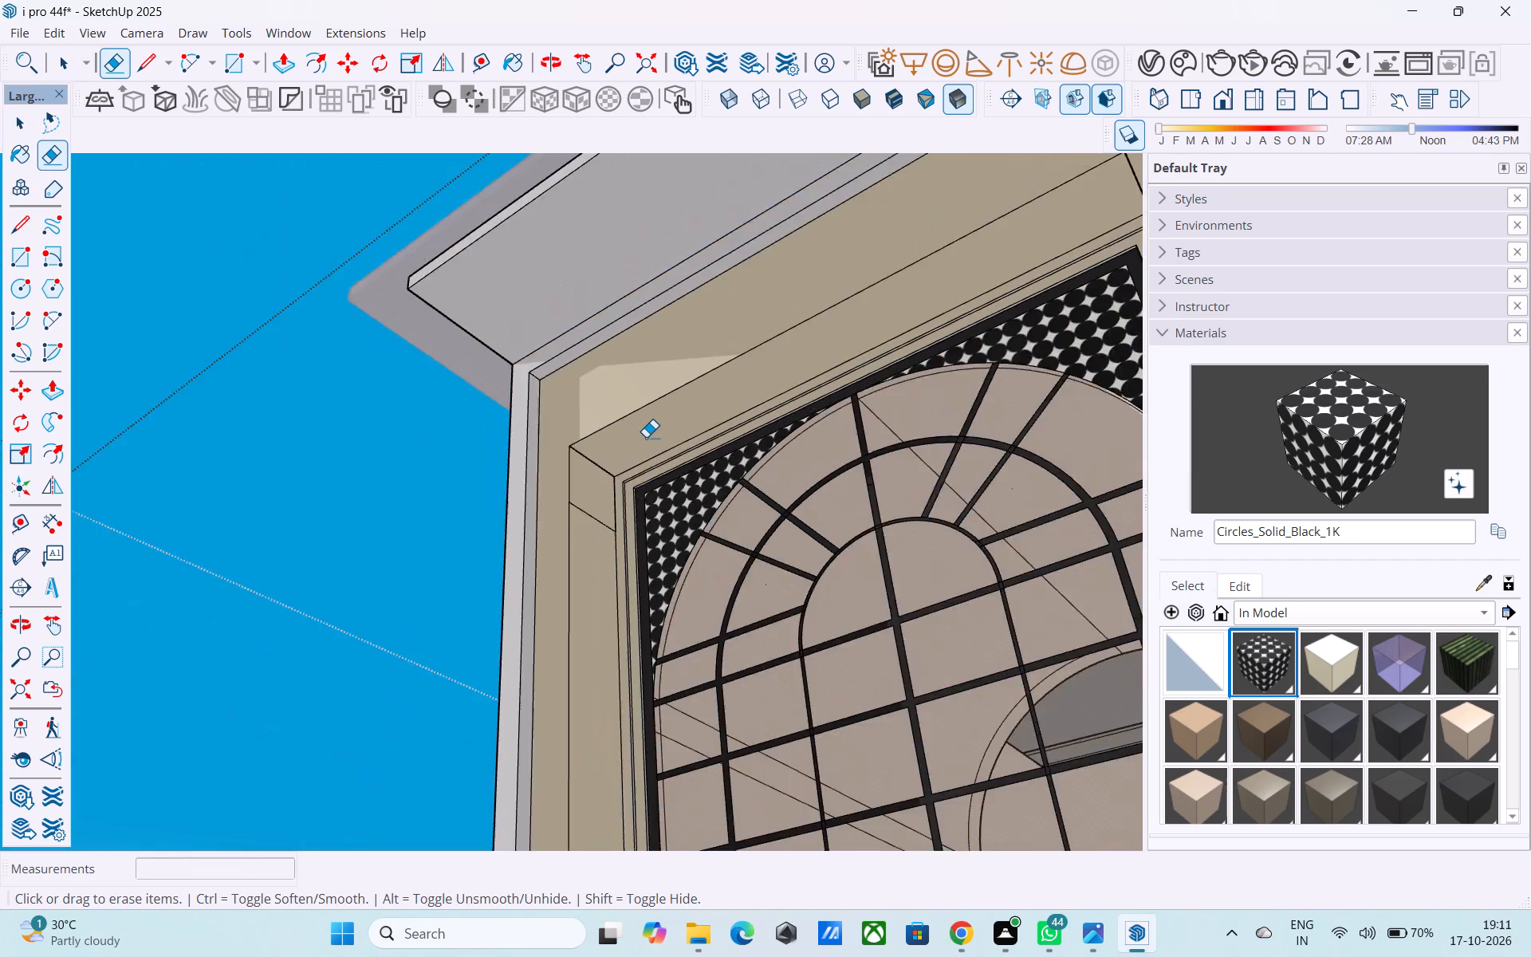
scroll(646, 437, down, 11)
middle_drag(809, 490, 1179, 538)
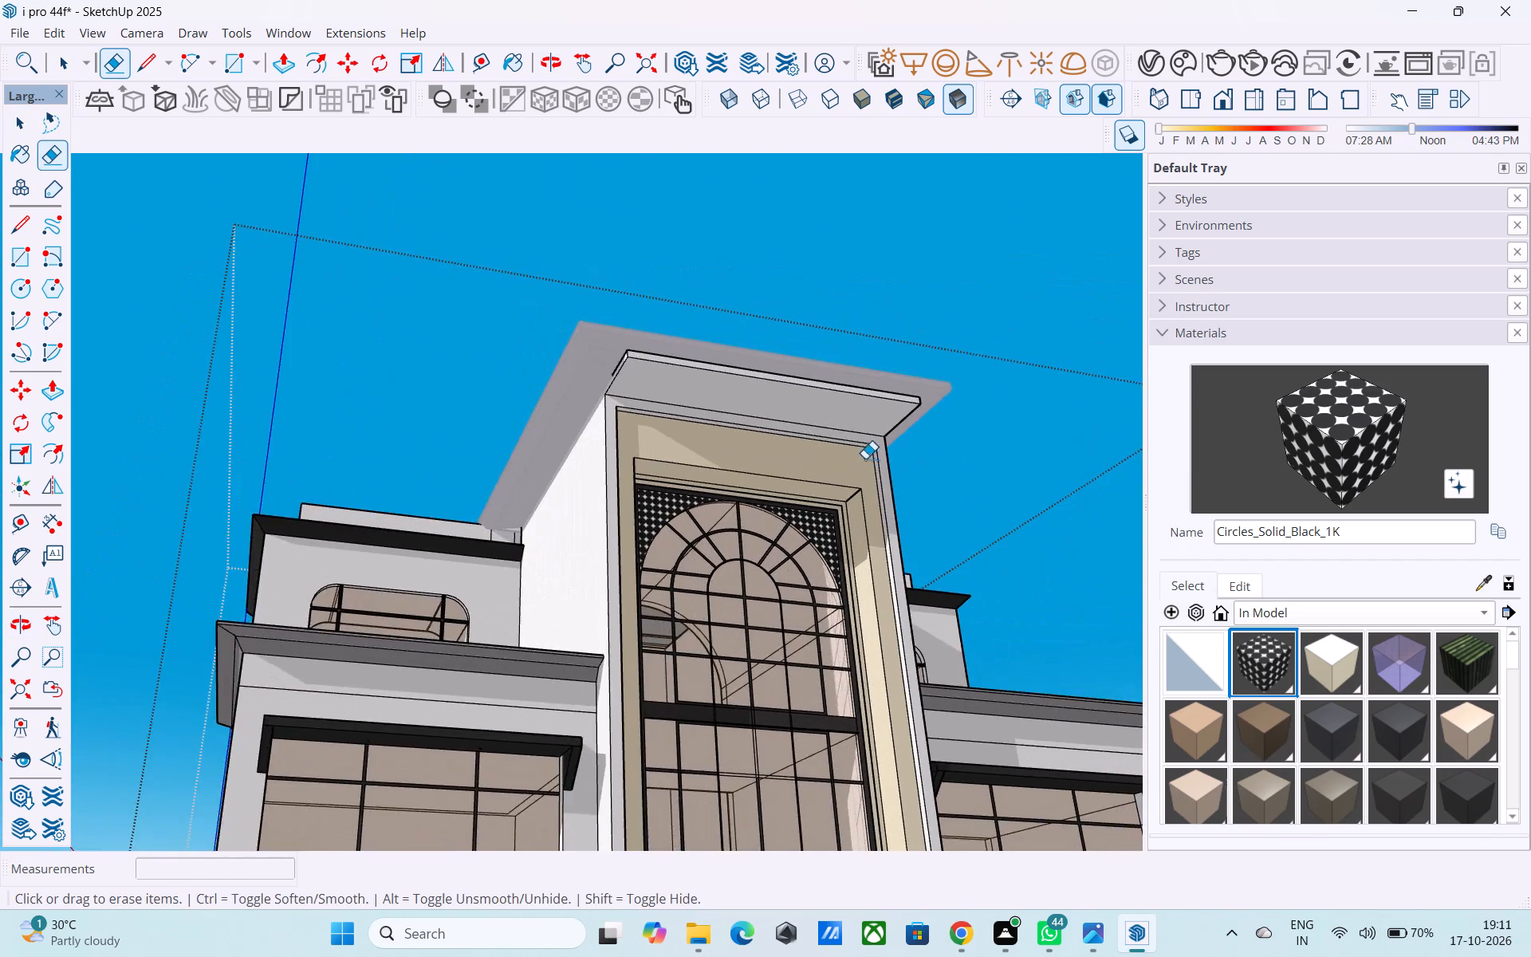
scroll(861, 457, up, 4)
middle_drag(829, 514, 624, 472)
middle_drag(351, 443, 478, 532)
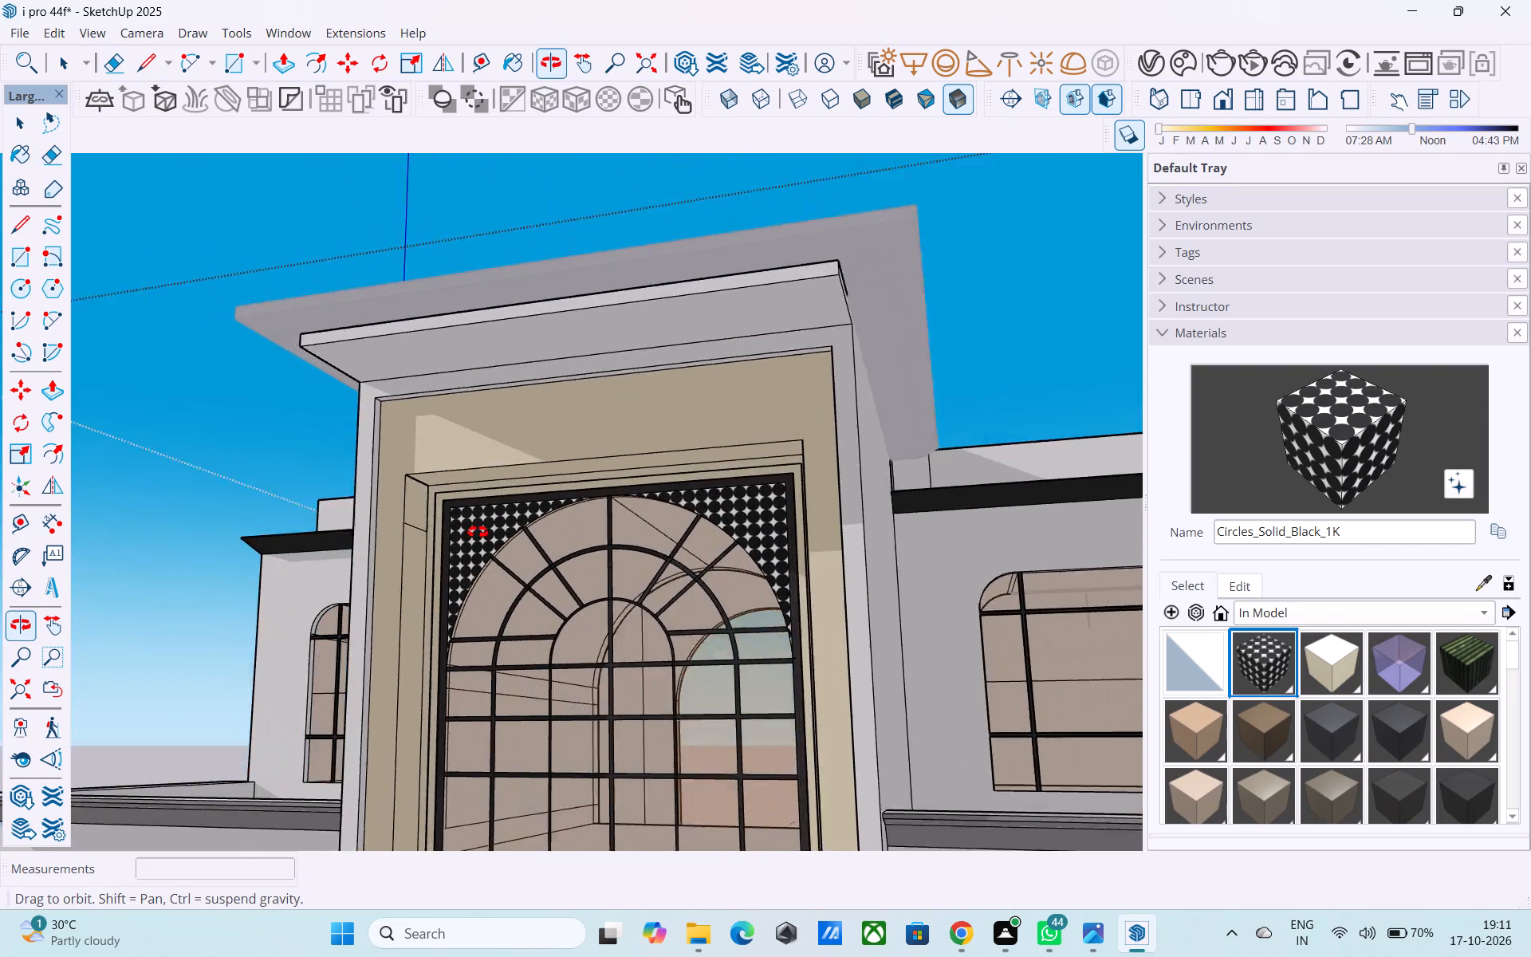
middle_drag(478, 532, 529, 585)
scroll(425, 557, up, 11)
key(space)
key(l)
scroll(443, 569, up, 4)
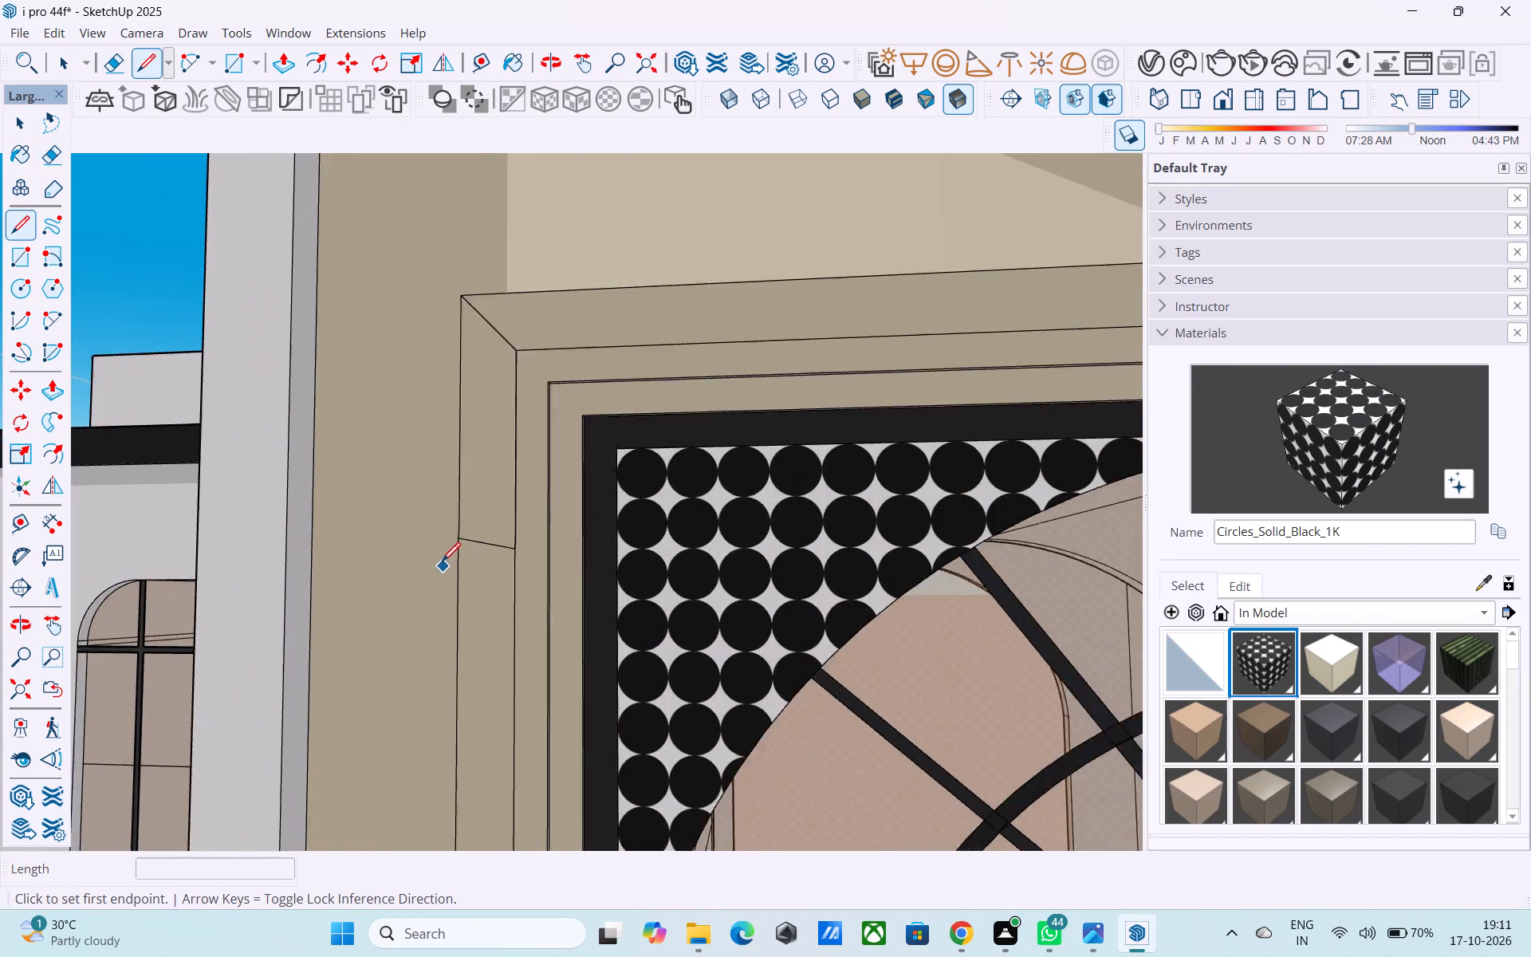
scroll(442, 563, up, 6)
click(466, 525)
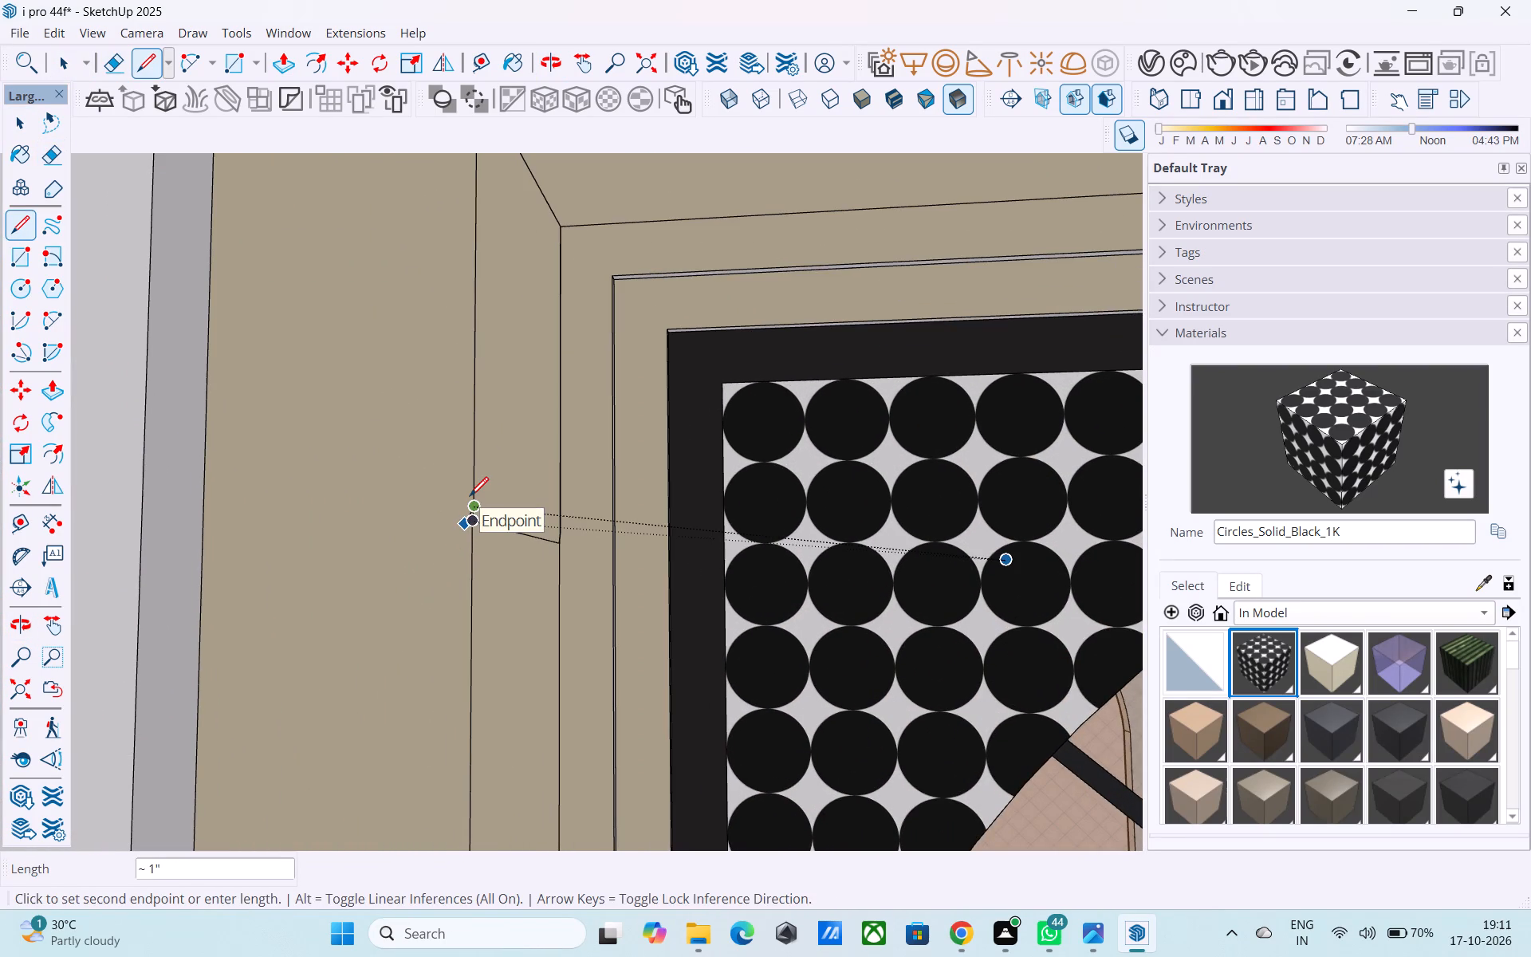
key(l)
middle_drag(470, 496, 514, 526)
scroll(514, 526, up, 5)
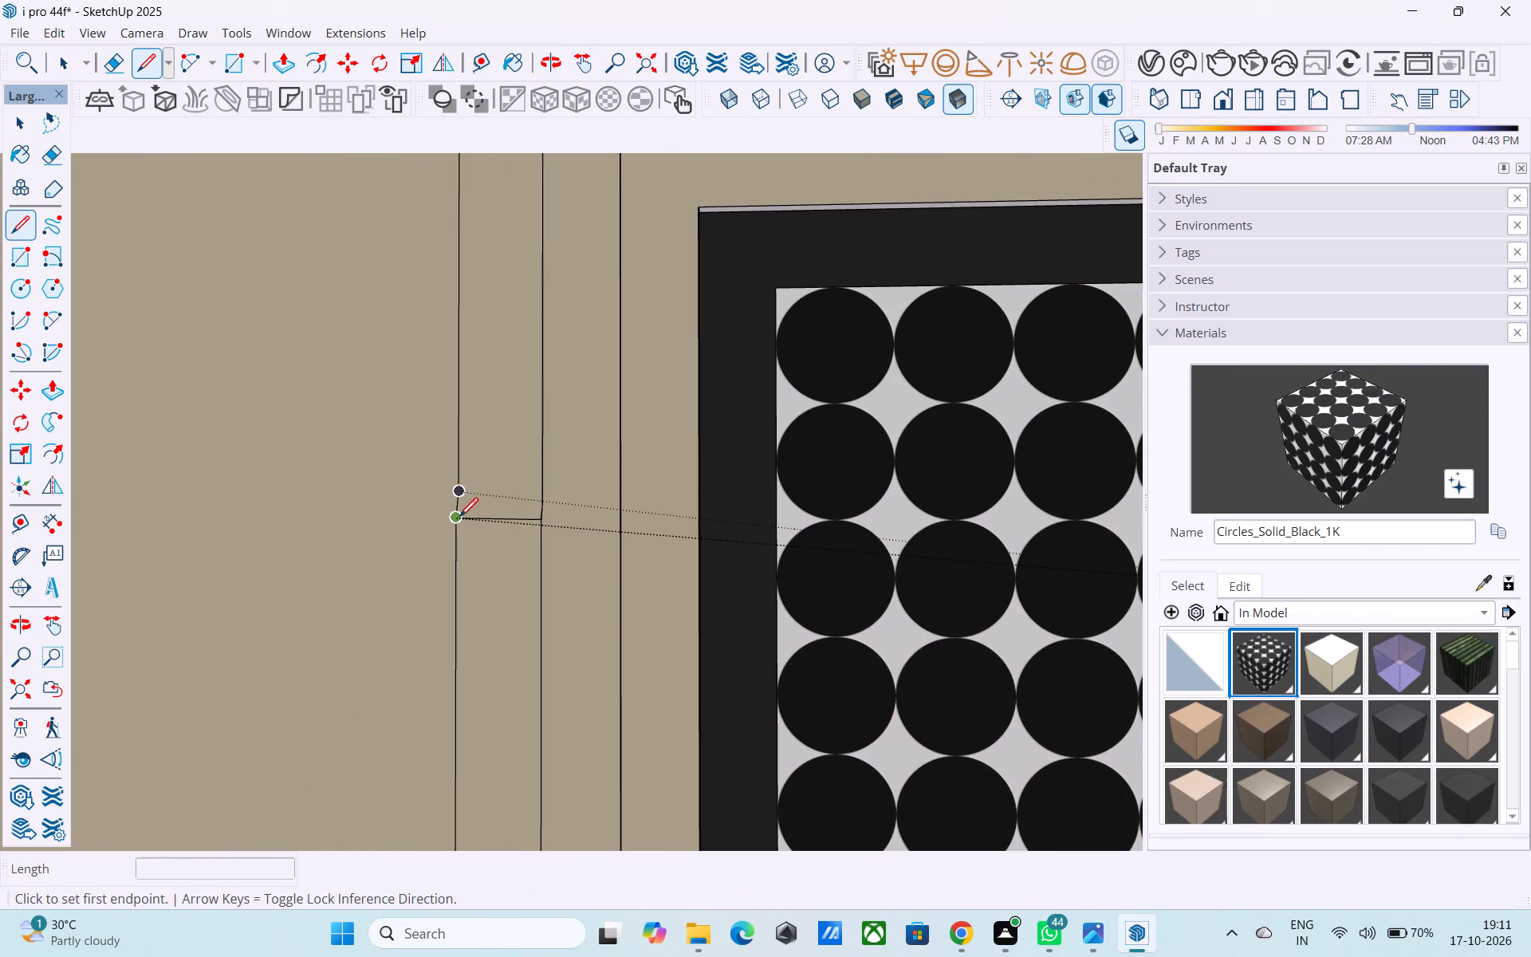
click(459, 518)
middle_drag(439, 349, 494, 503)
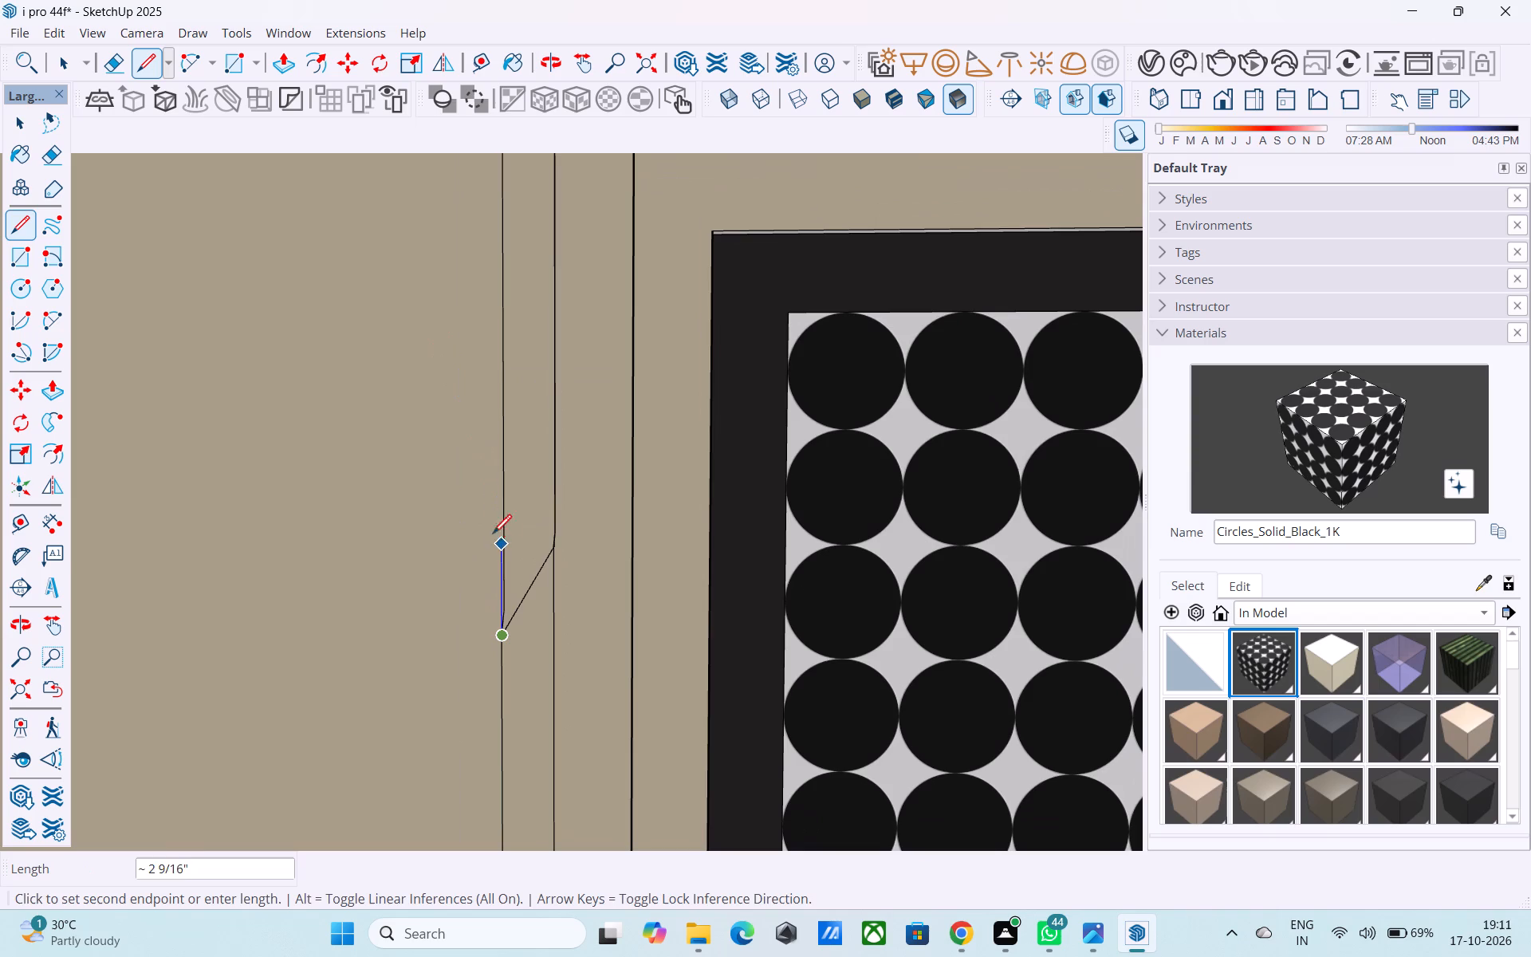
middle_drag(491, 343, 568, 792)
scroll(561, 630, down, 5)
scroll(545, 383, up, 11)
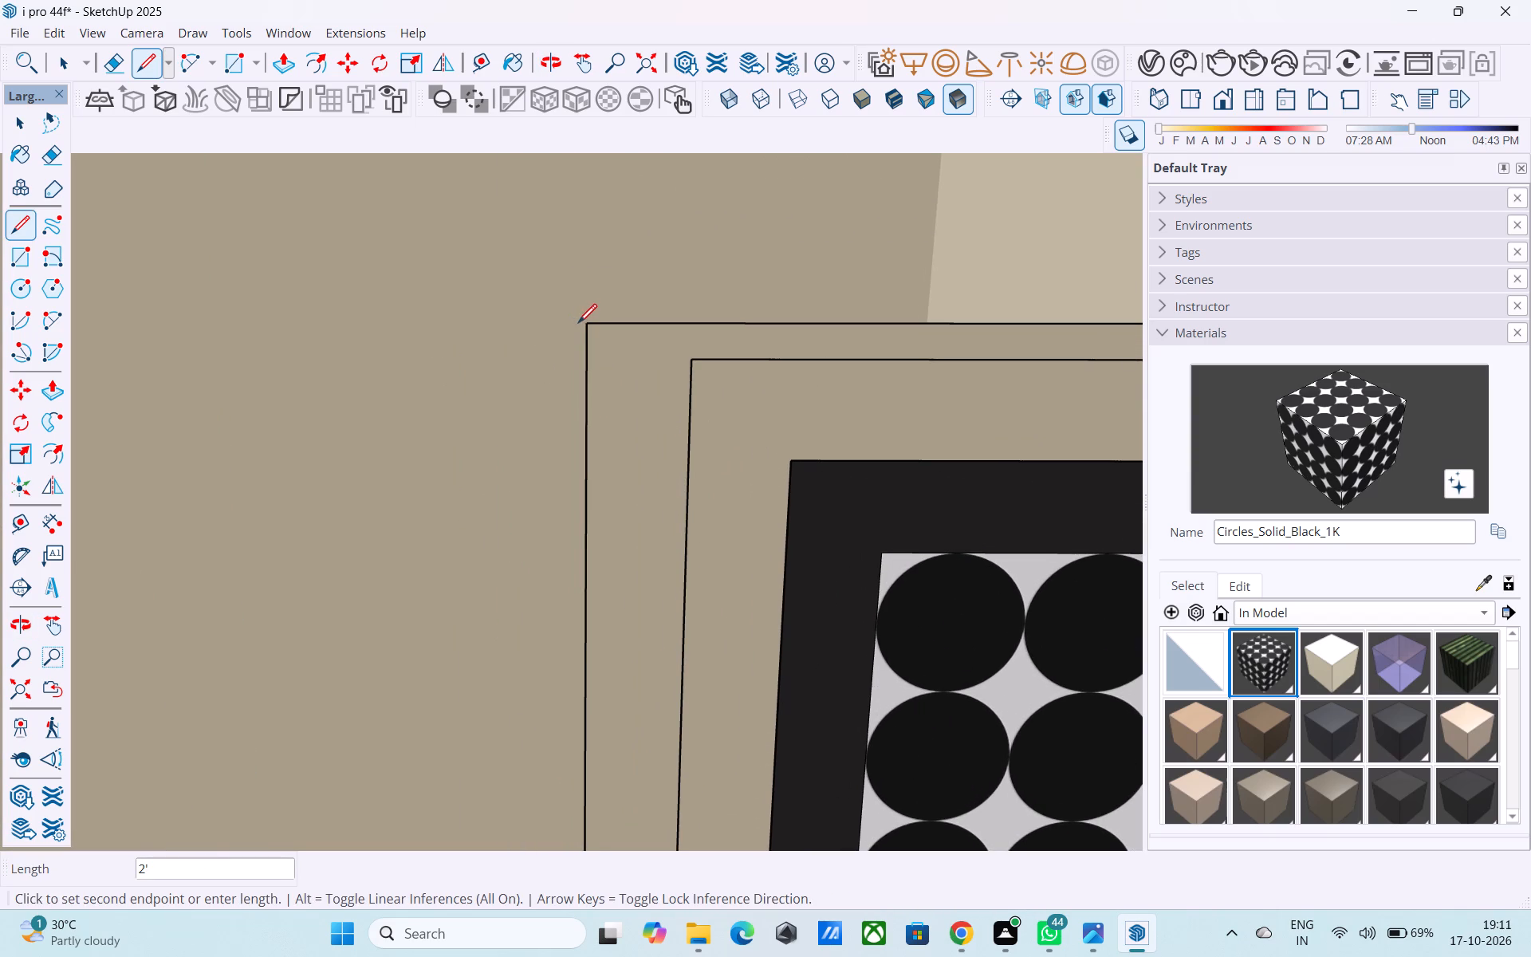
middle_drag(582, 329, 539, 370)
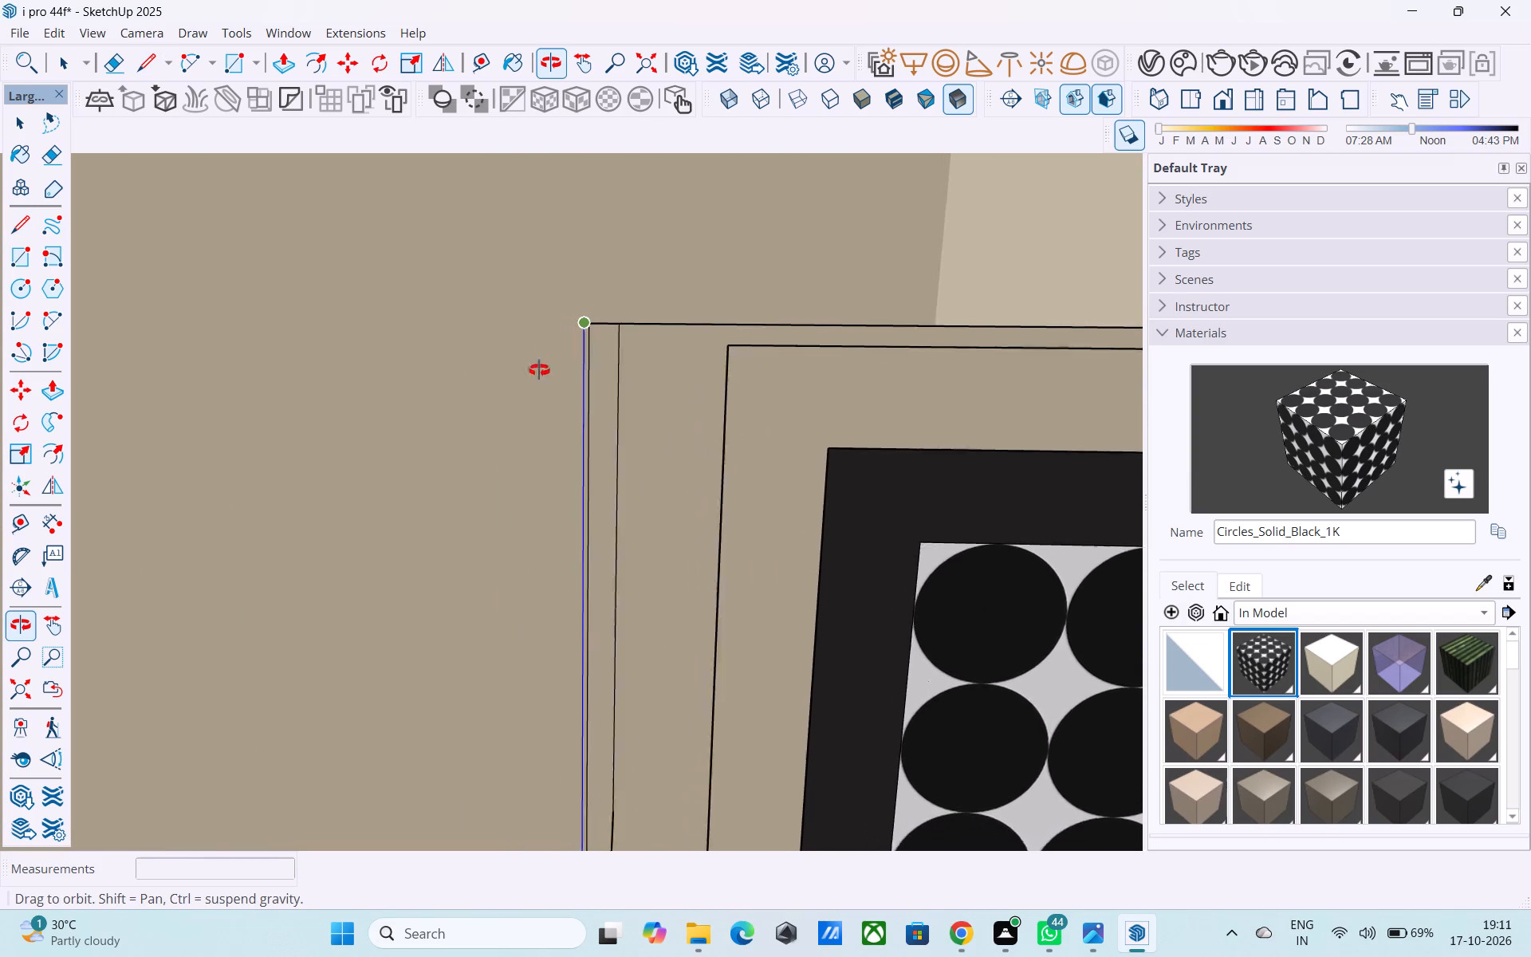
middle_drag(539, 370, 431, 452)
scroll(525, 372, up, 3)
click(640, 311)
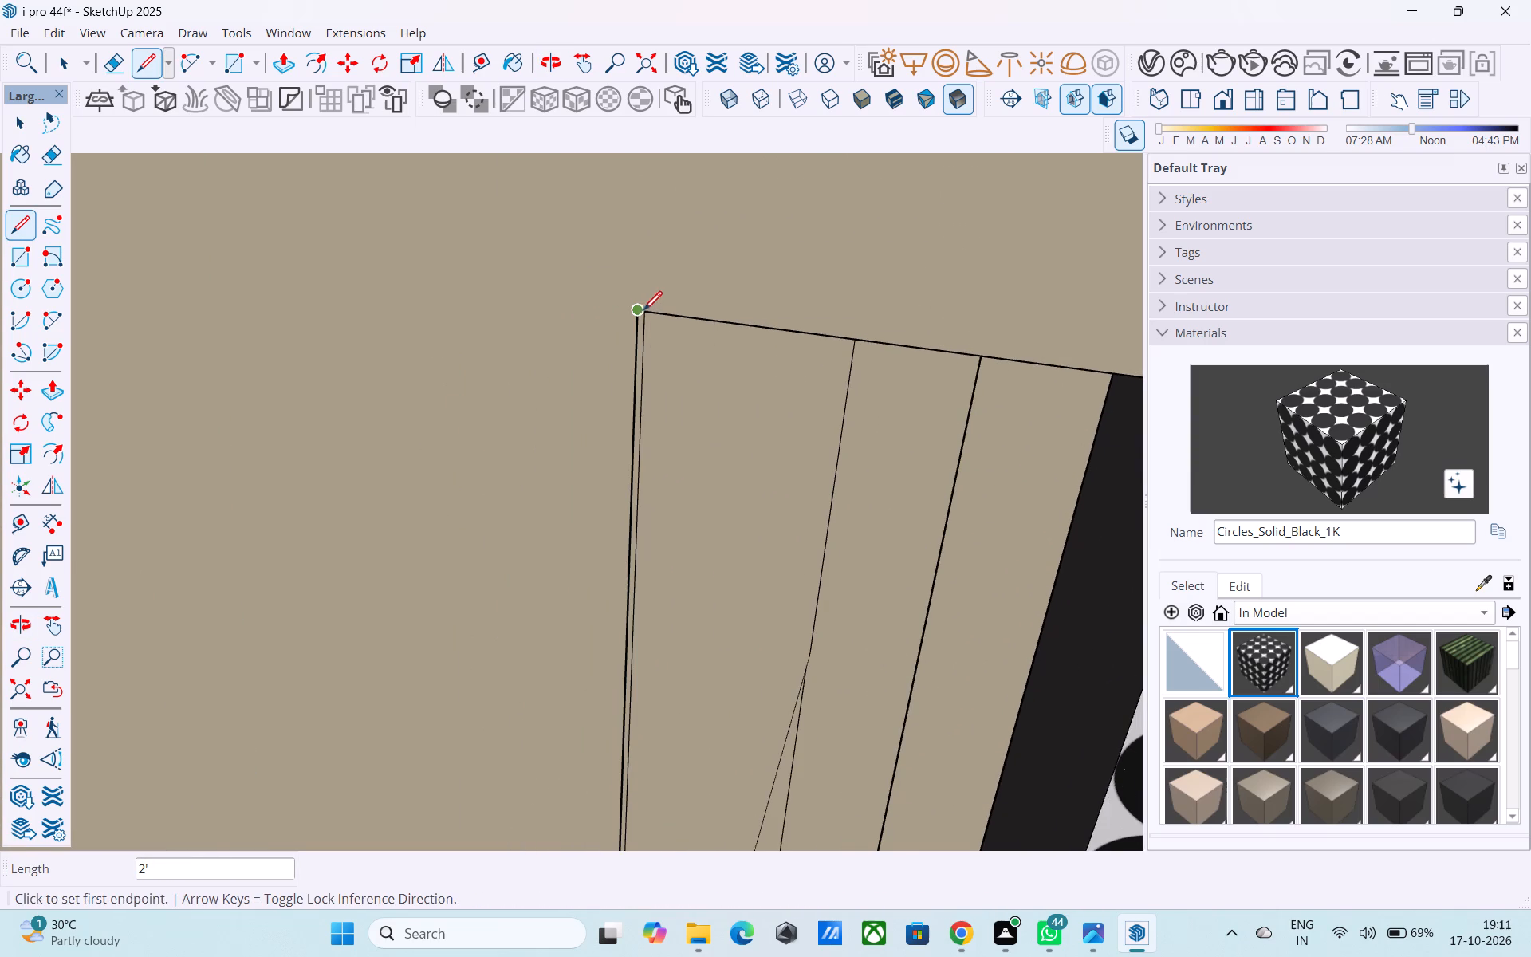
Close the thin sliver's top at the recess's upper-left corner with a line about 1/16" long and push the sliver in 2' 1".
scroll(651, 318, up, 11)
click(640, 297)
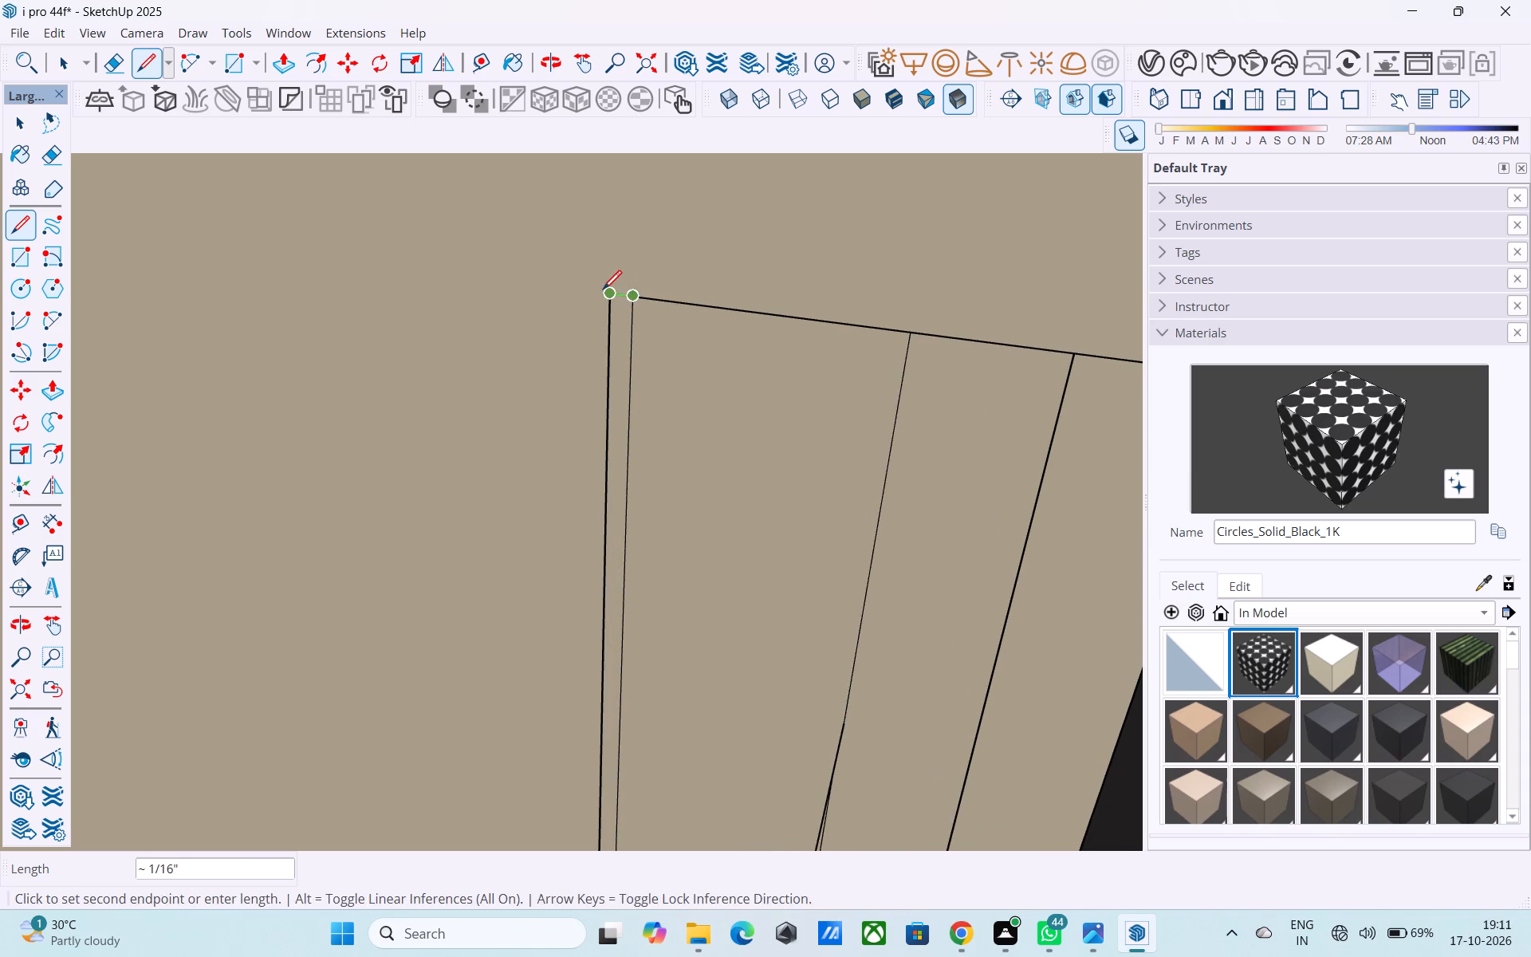
click(602, 291)
key(space)
click(624, 320)
key(p)
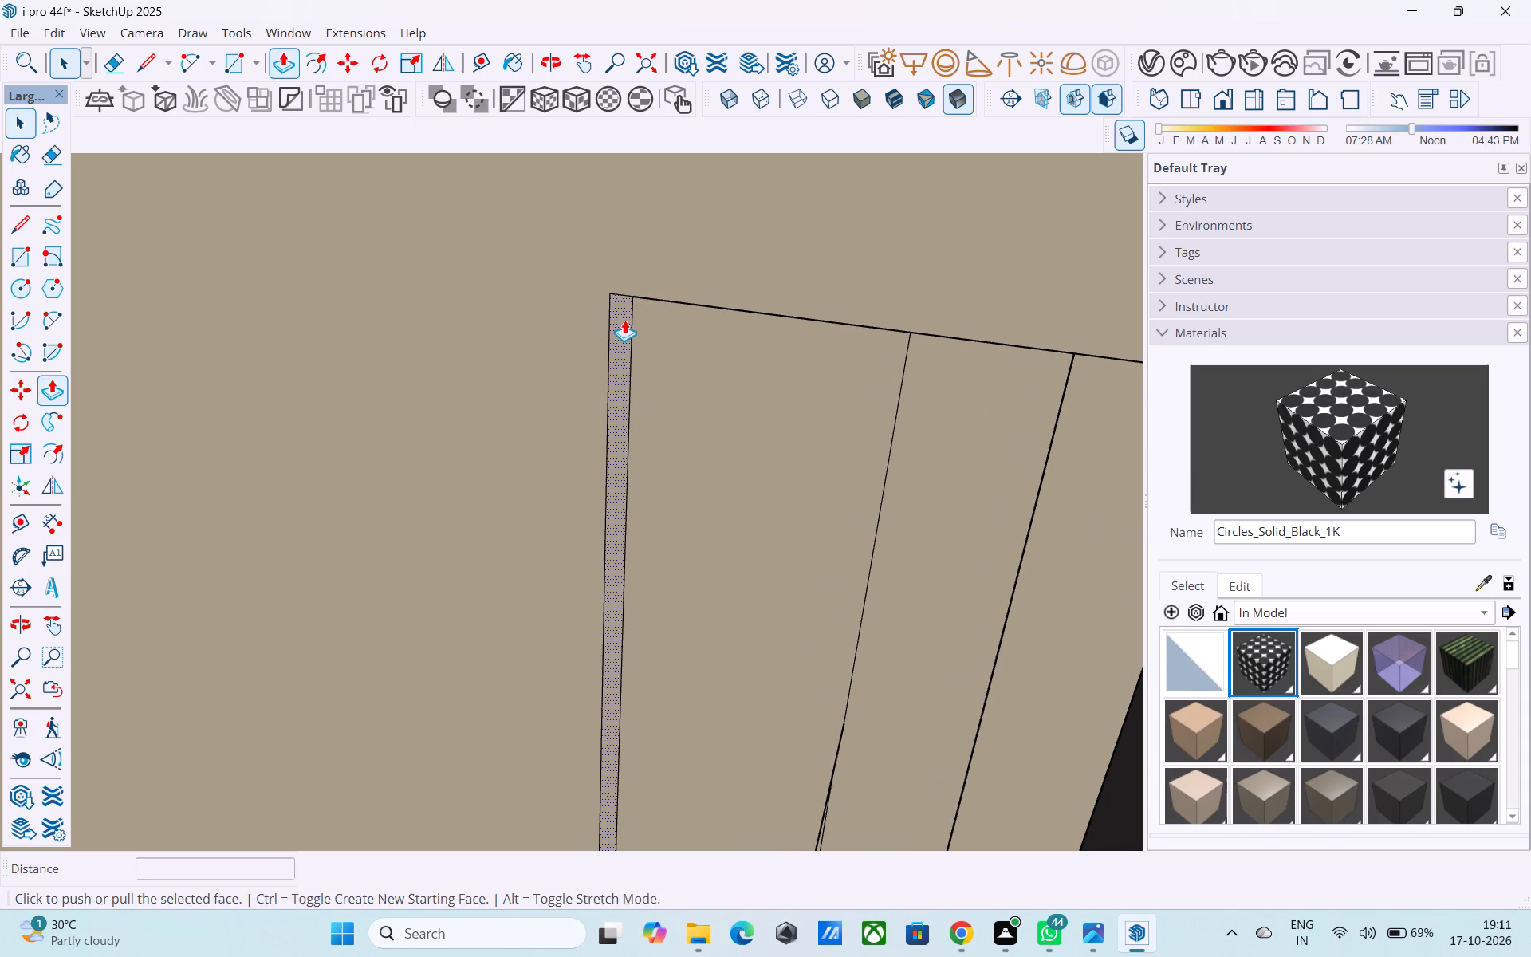
click(624, 320)
middle_drag(832, 392, 873, 270)
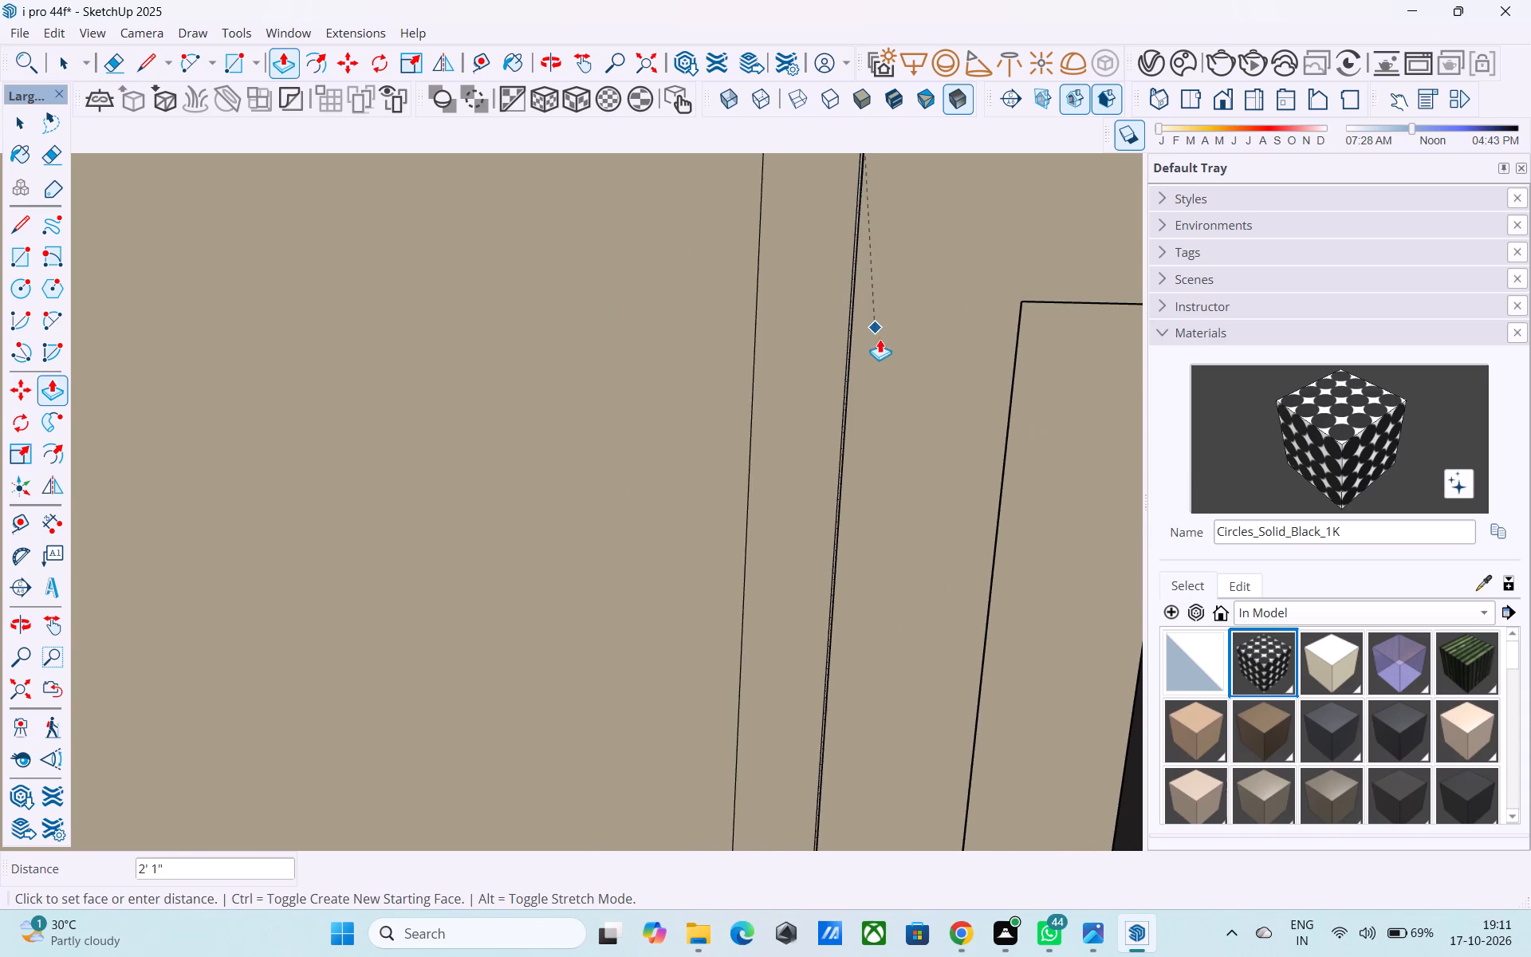
middle_drag(869, 349, 825, 363)
click(940, 345)
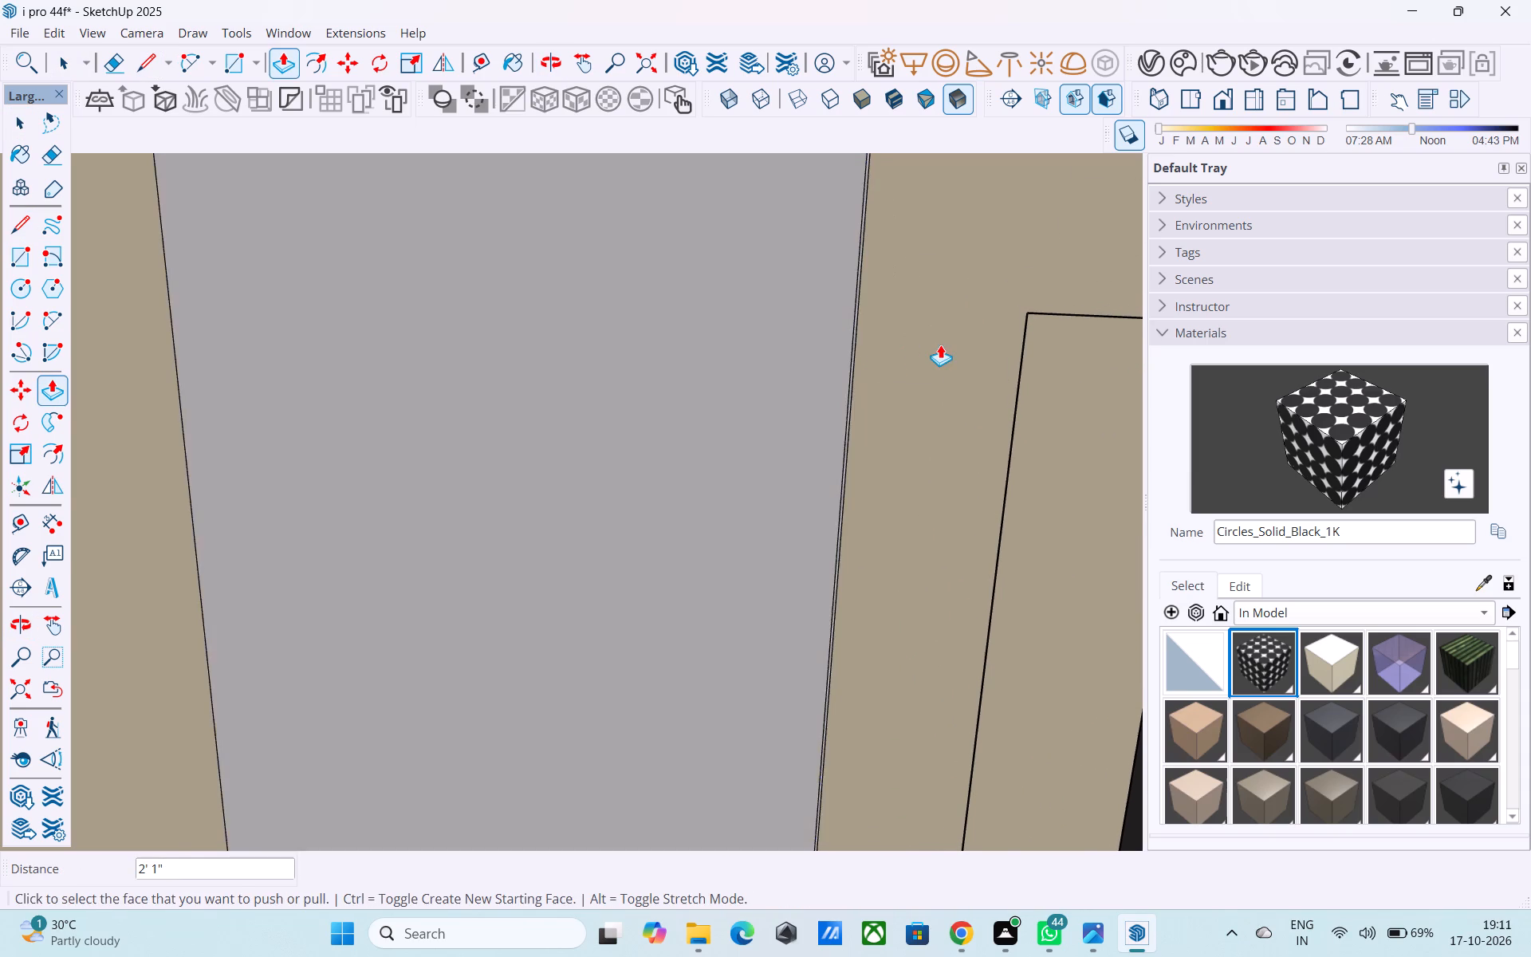
Erase the remaining seam across the entrance recess's left side reveal and save the model.
scroll(940, 345, down, 14)
middle_drag(848, 518, 620, 353)
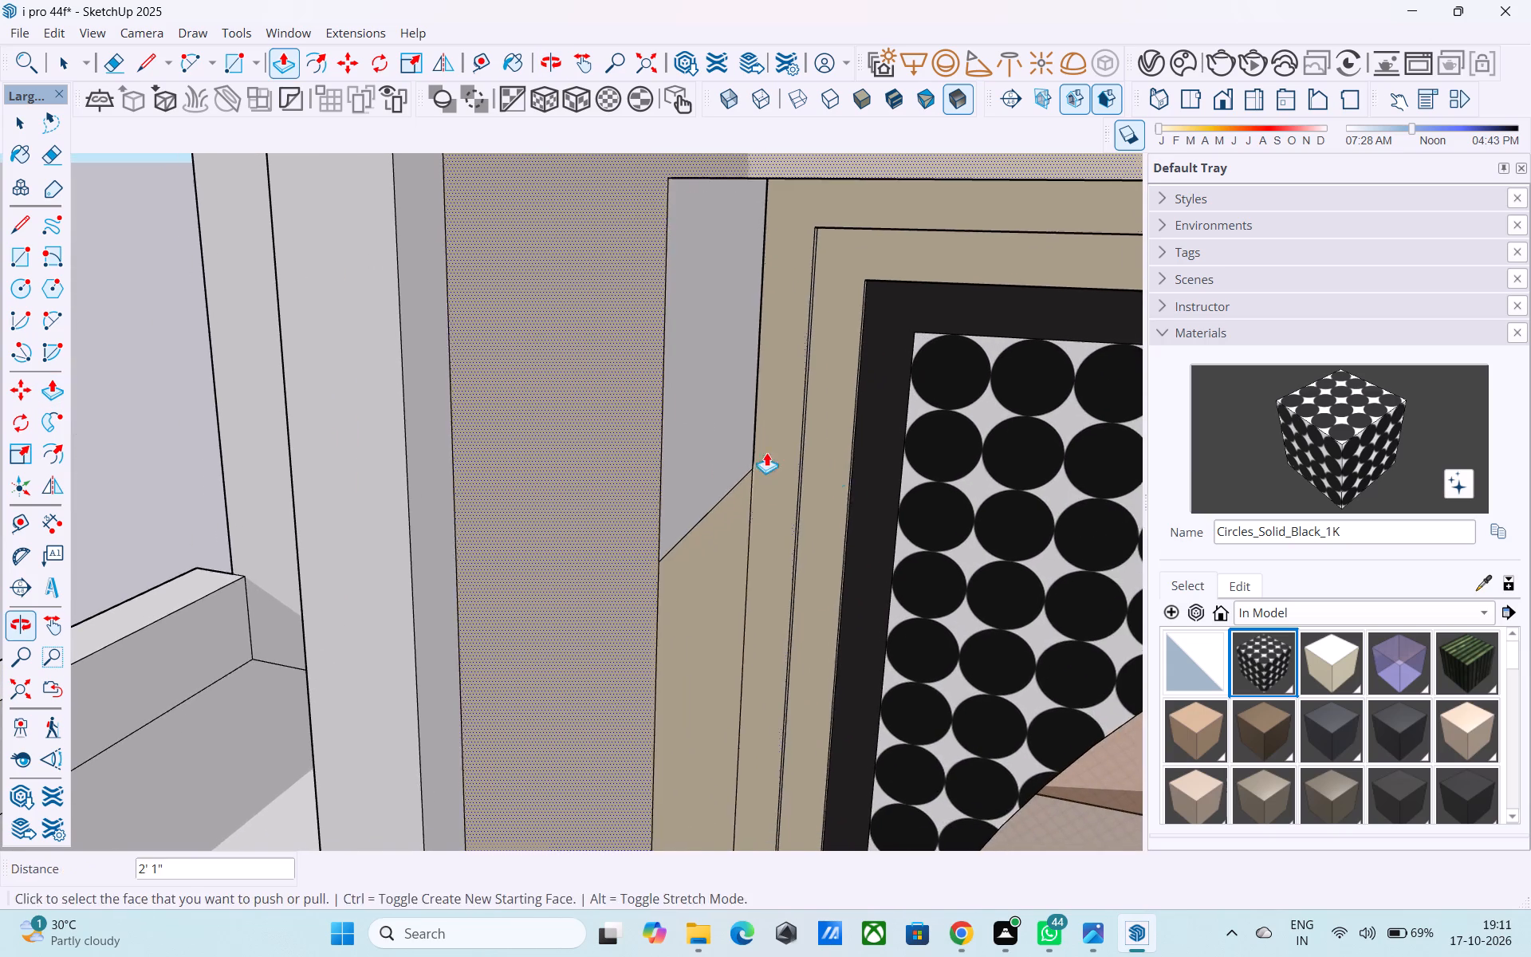
middle_drag(783, 467, 727, 470)
key(e)
drag(700, 526, 678, 506)
scroll(683, 506, down, 8)
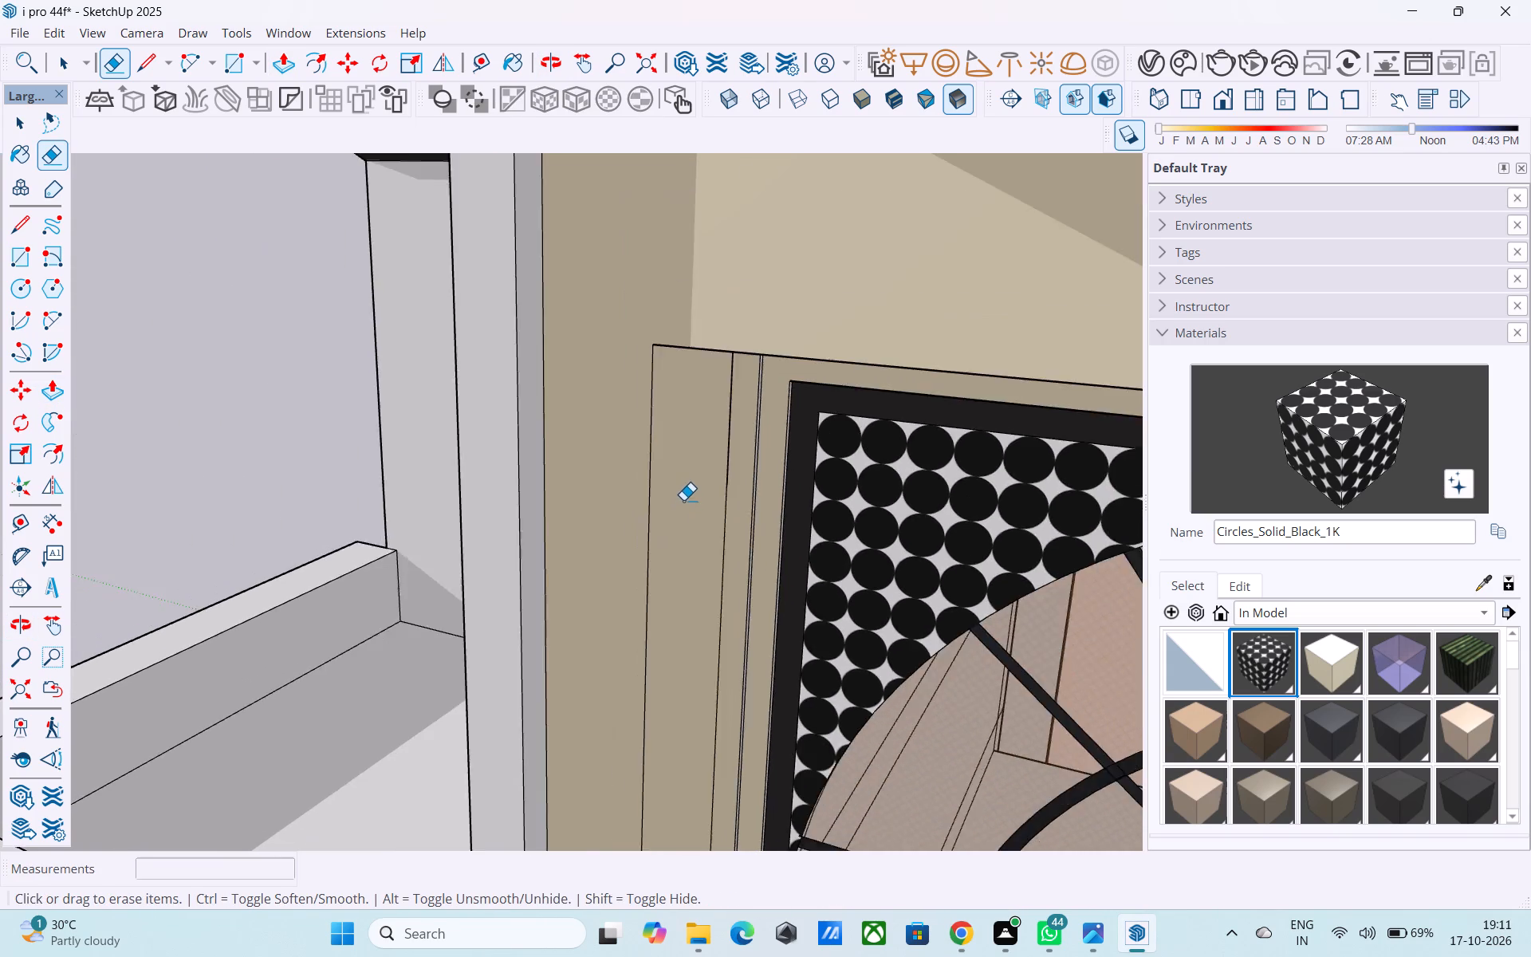
scroll(683, 500, down, 3)
key(space)
middle_drag(709, 512, 496, 341)
key(ctrl+s)
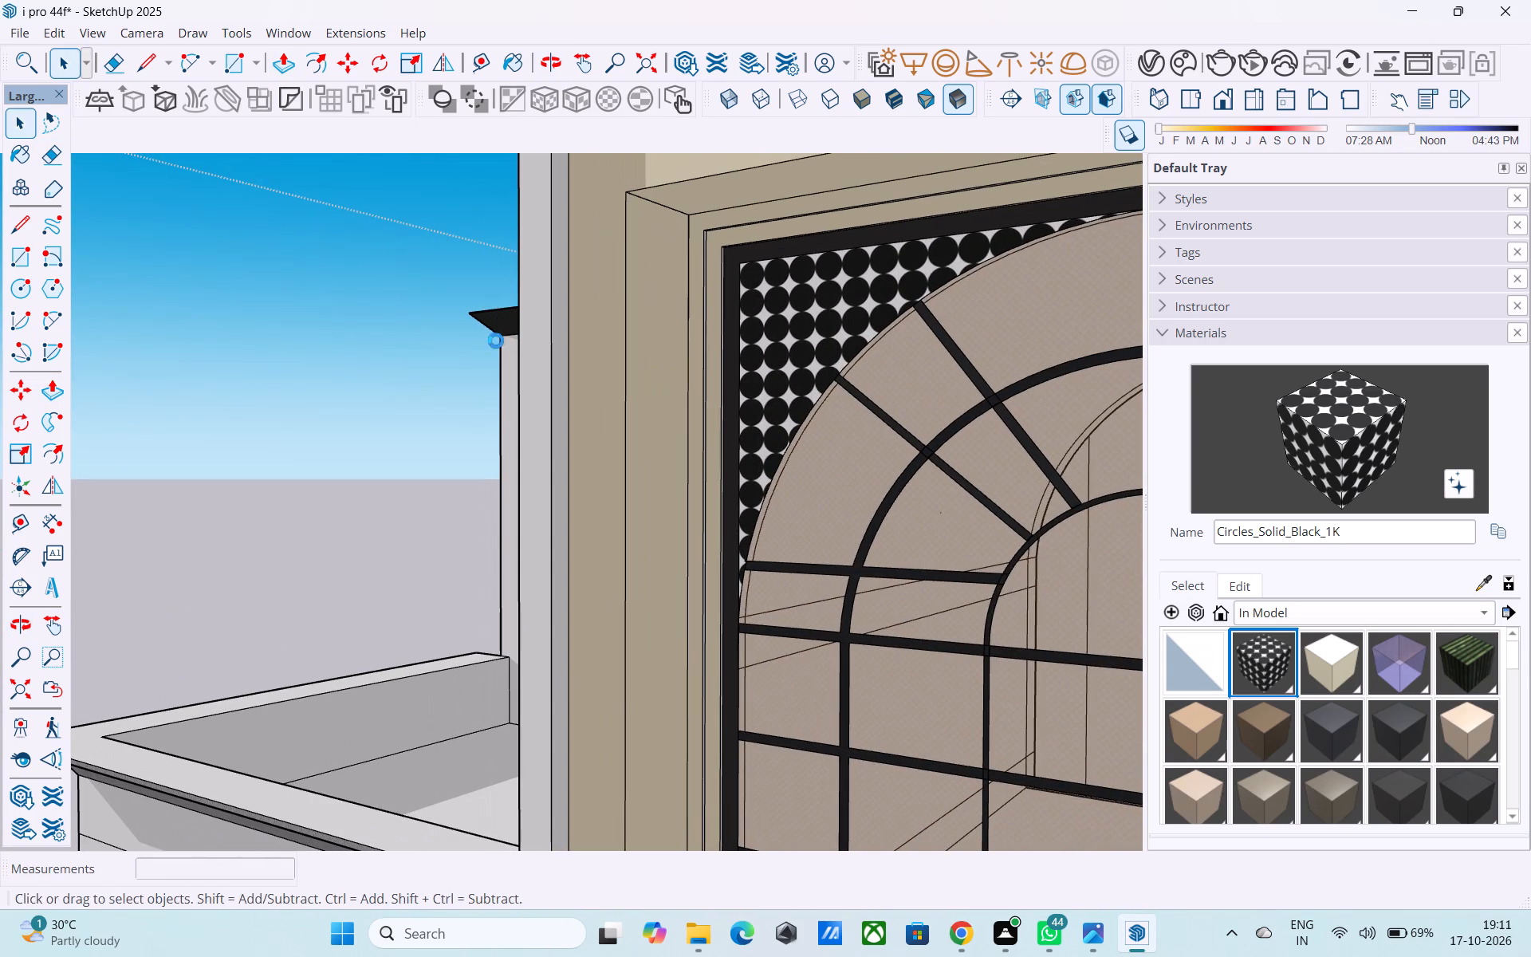
Copy the roof parapet's front-left vertical corner edge 2' along the parapet's front face.
scroll(559, 400, down, 8)
shift+middle_drag(783, 453, 782, 483)
scroll(781, 455, down, 4)
middle_drag(794, 459, 671, 404)
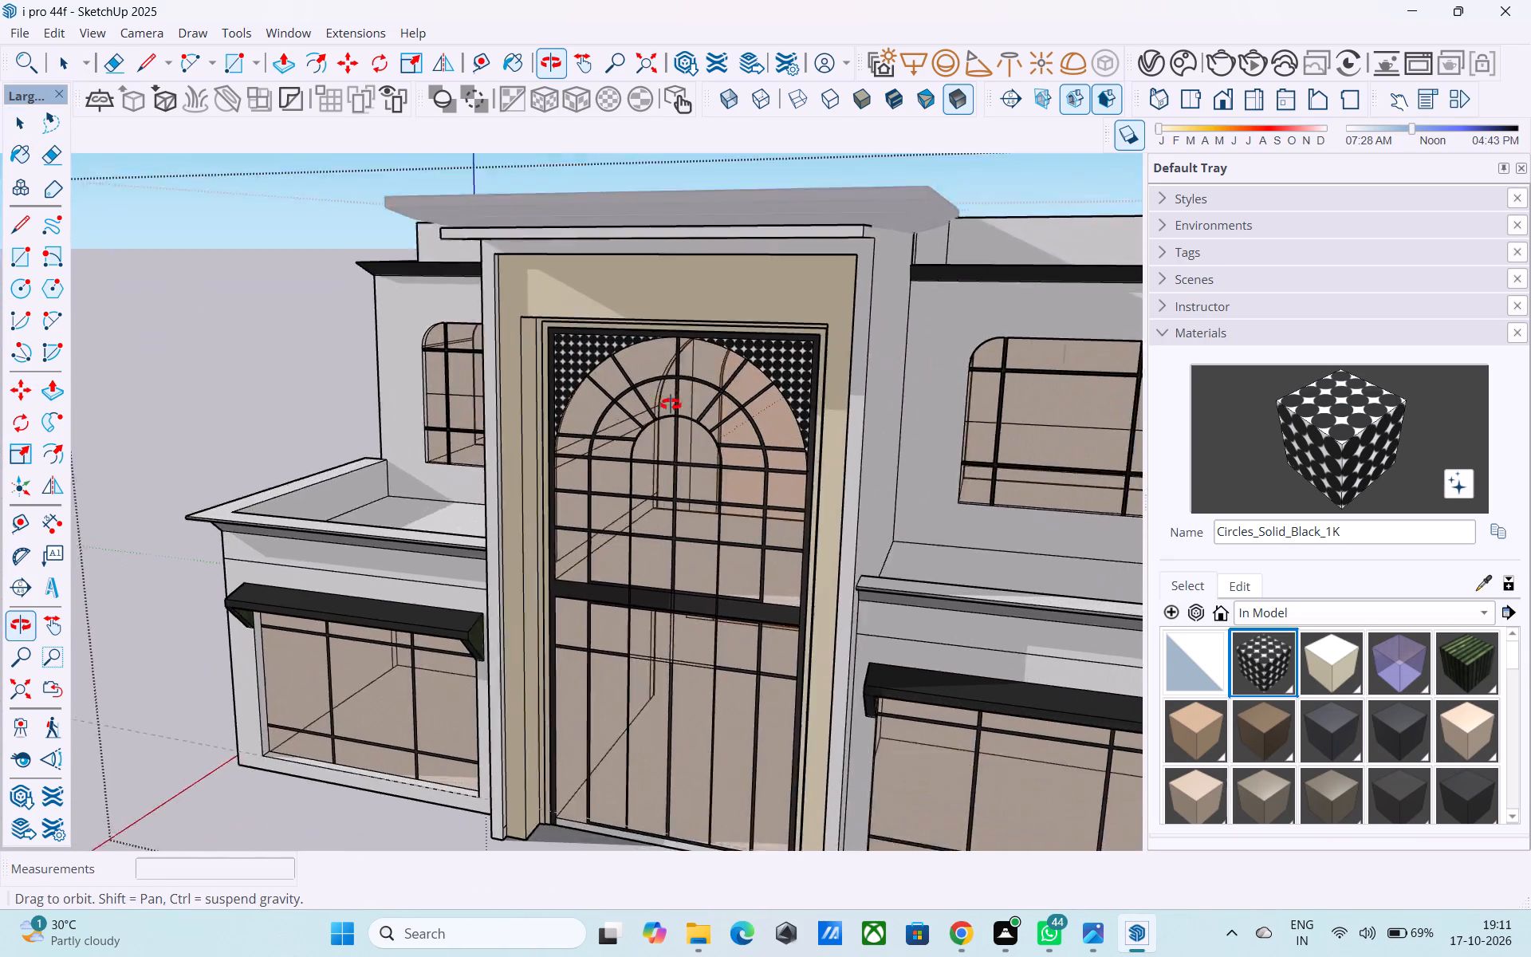
middle_drag(671, 404, 803, 420)
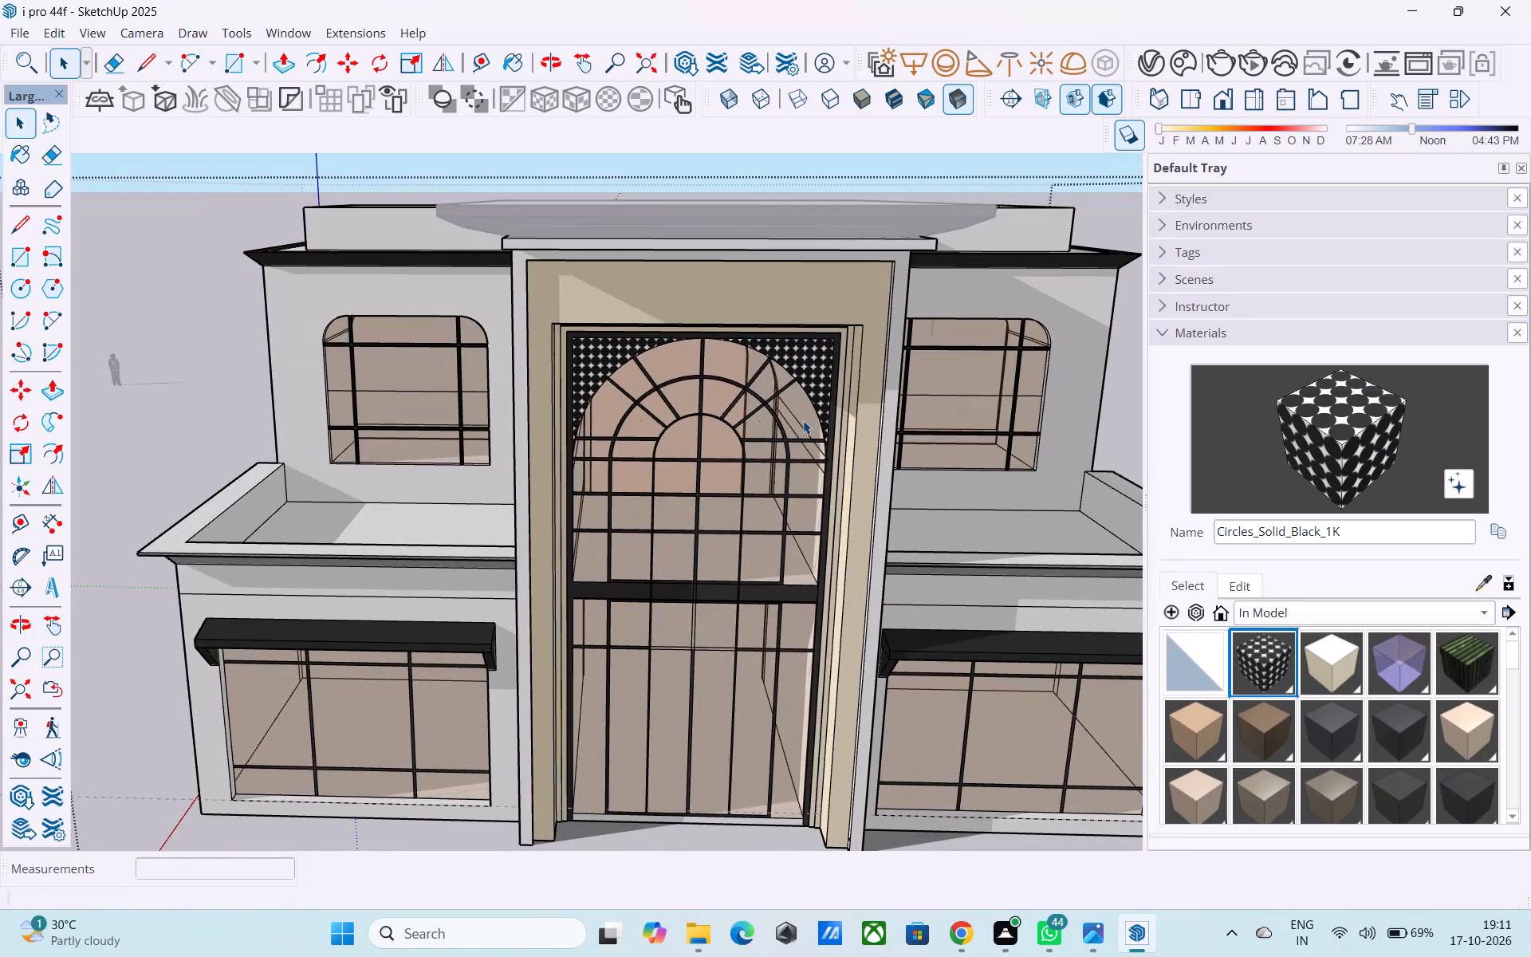
scroll(804, 420, down, 10)
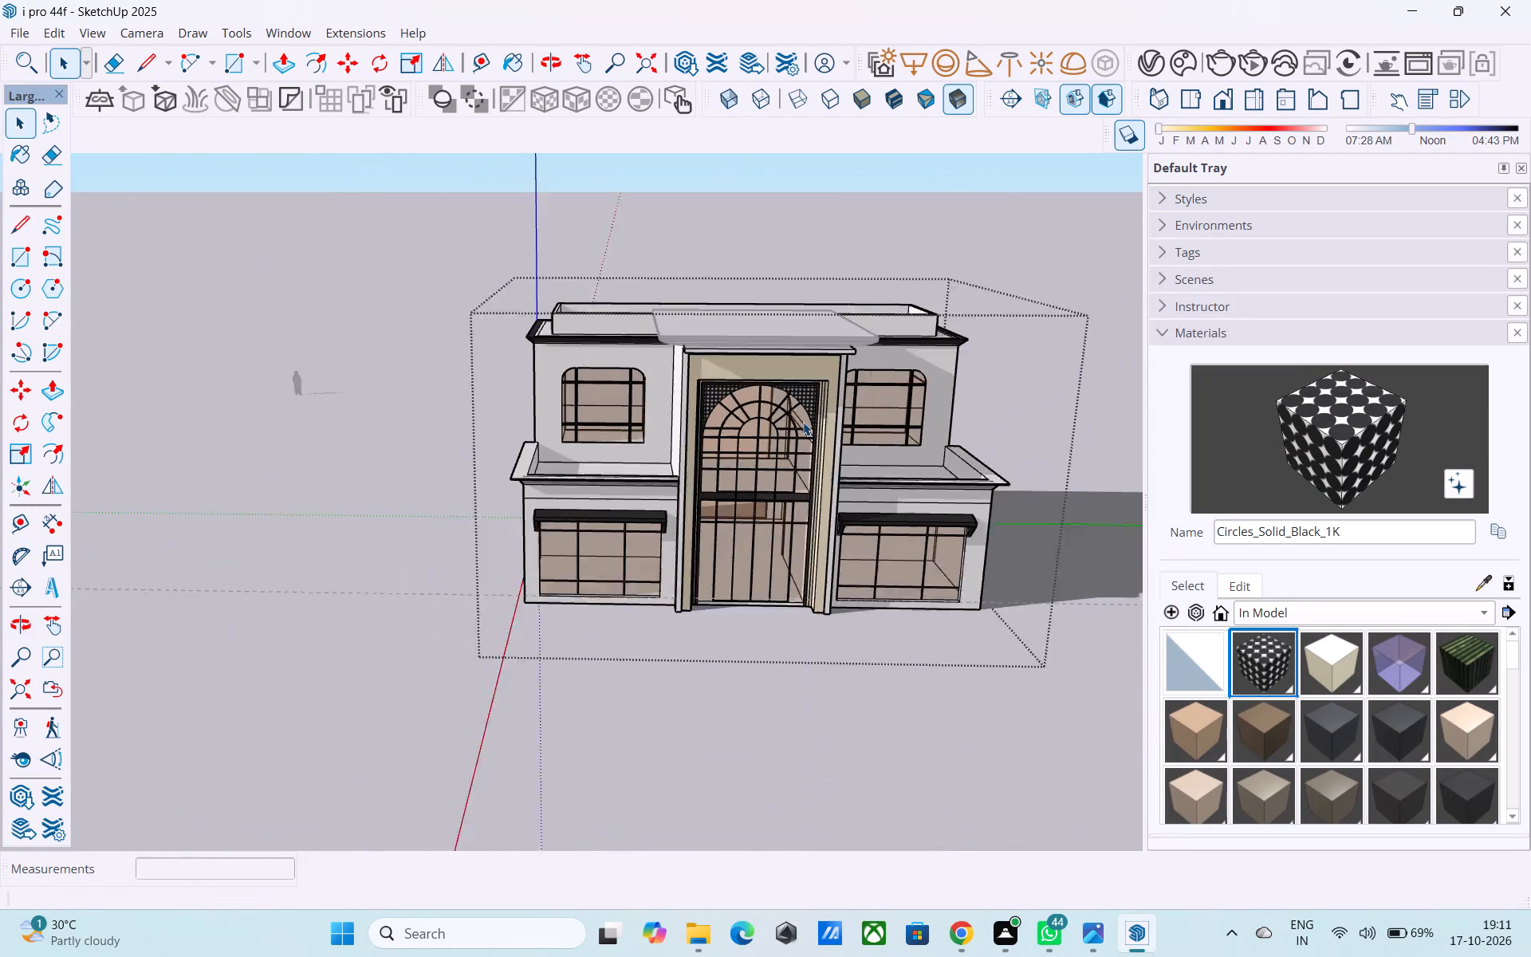
middle_drag(771, 486, 815, 600)
scroll(642, 382, up, 5)
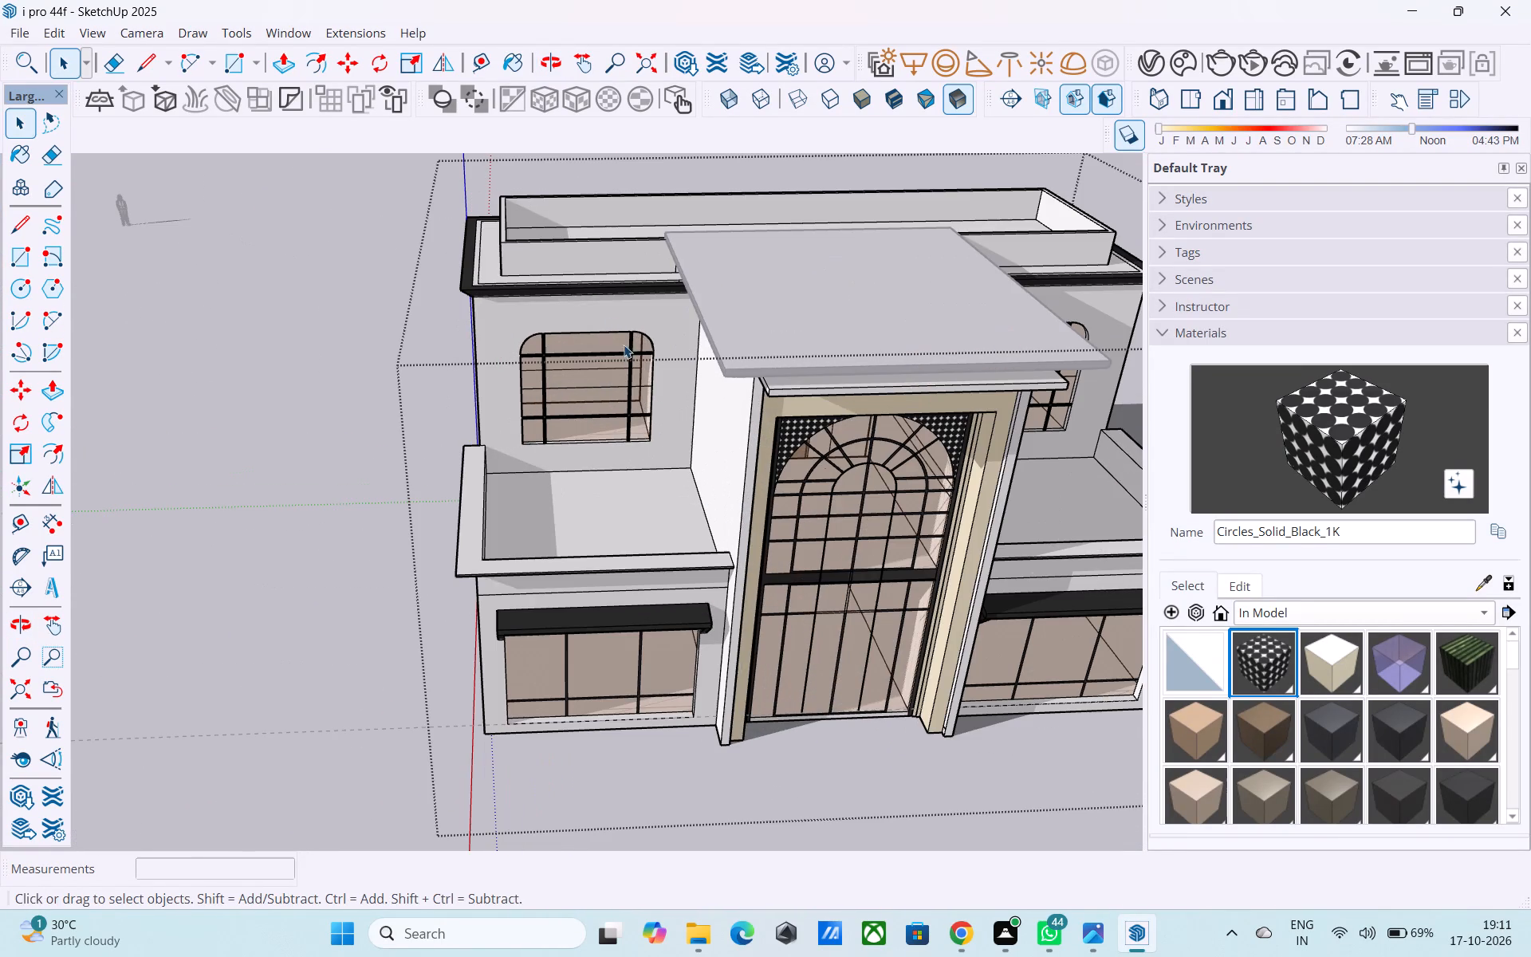
middle_drag(597, 305, 720, 525)
scroll(636, 437, up, 13)
middle_click(584, 447)
click(533, 443)
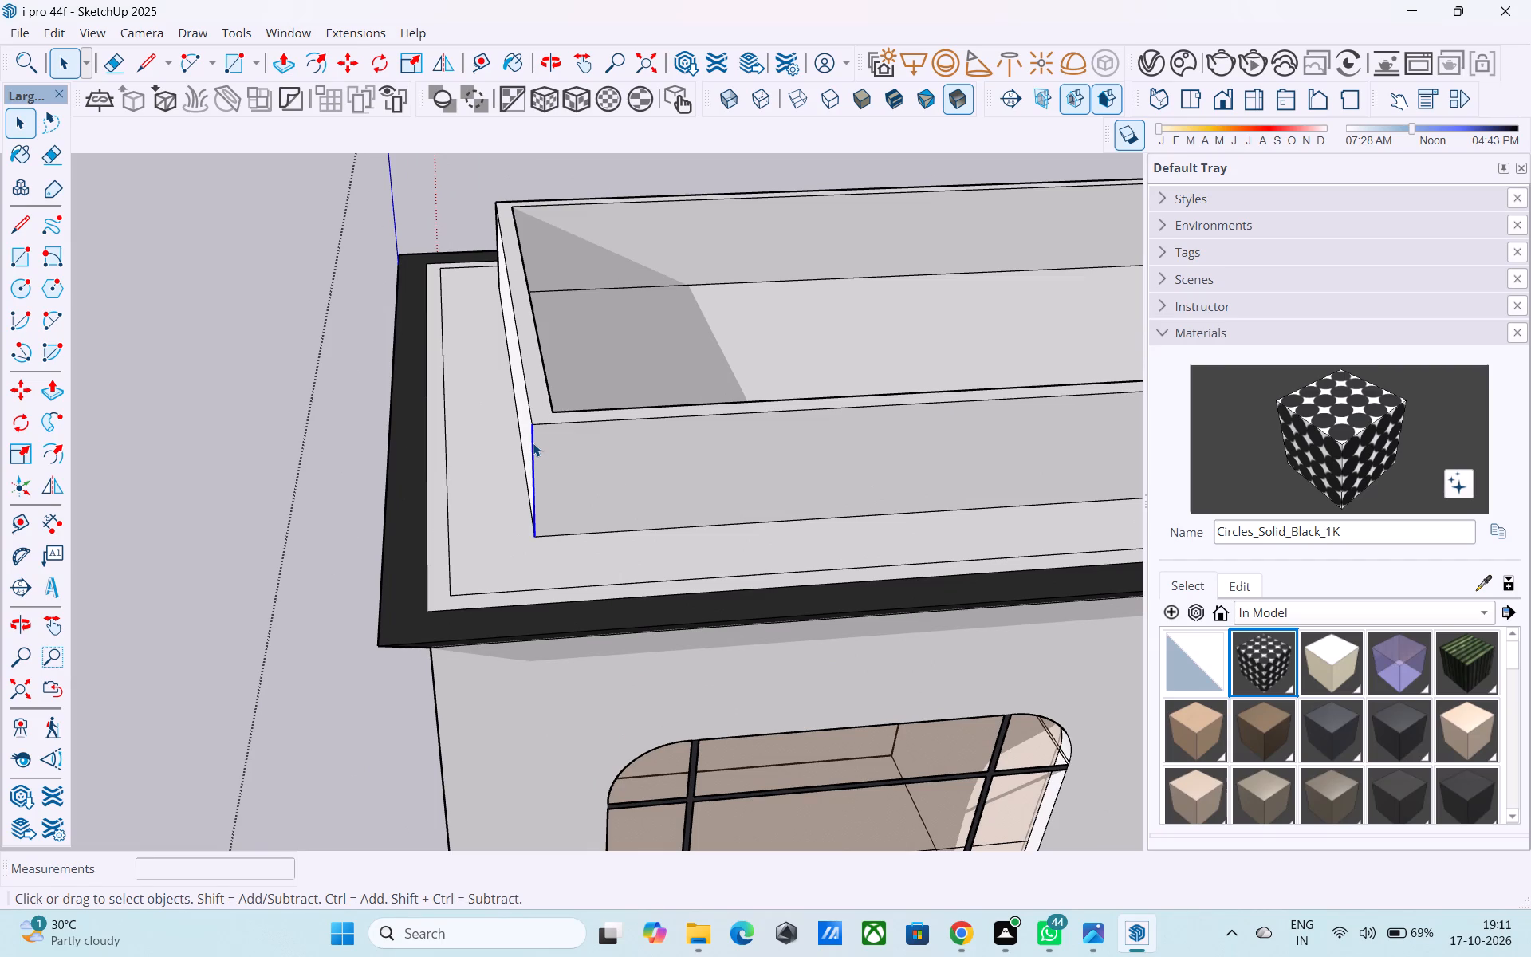
key(m)
click(541, 537)
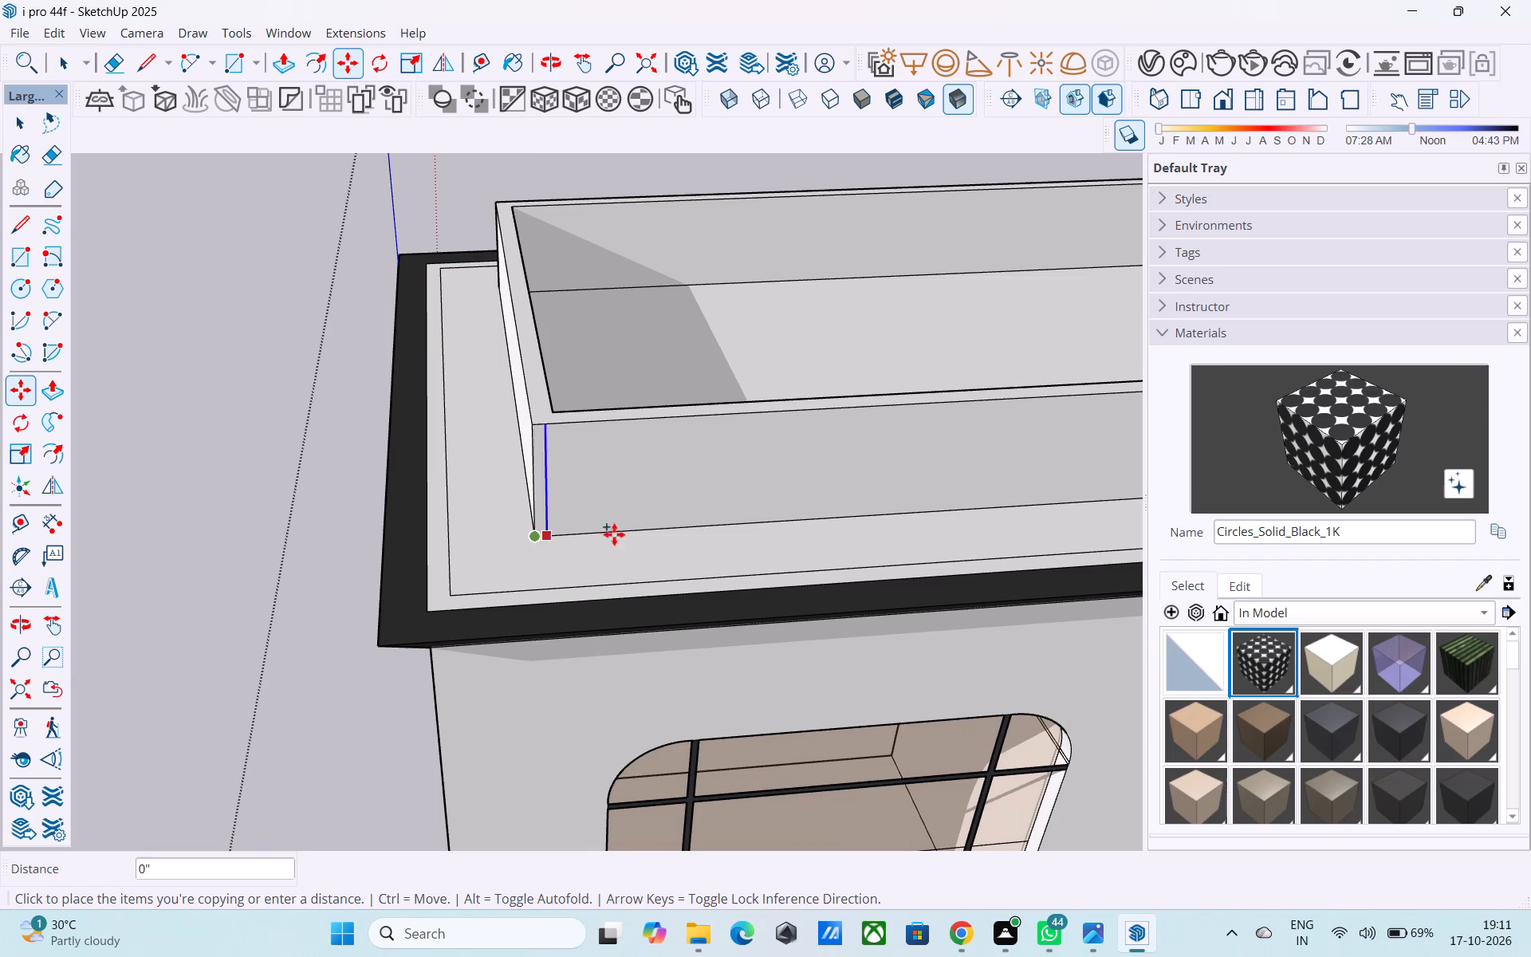
click(629, 534)
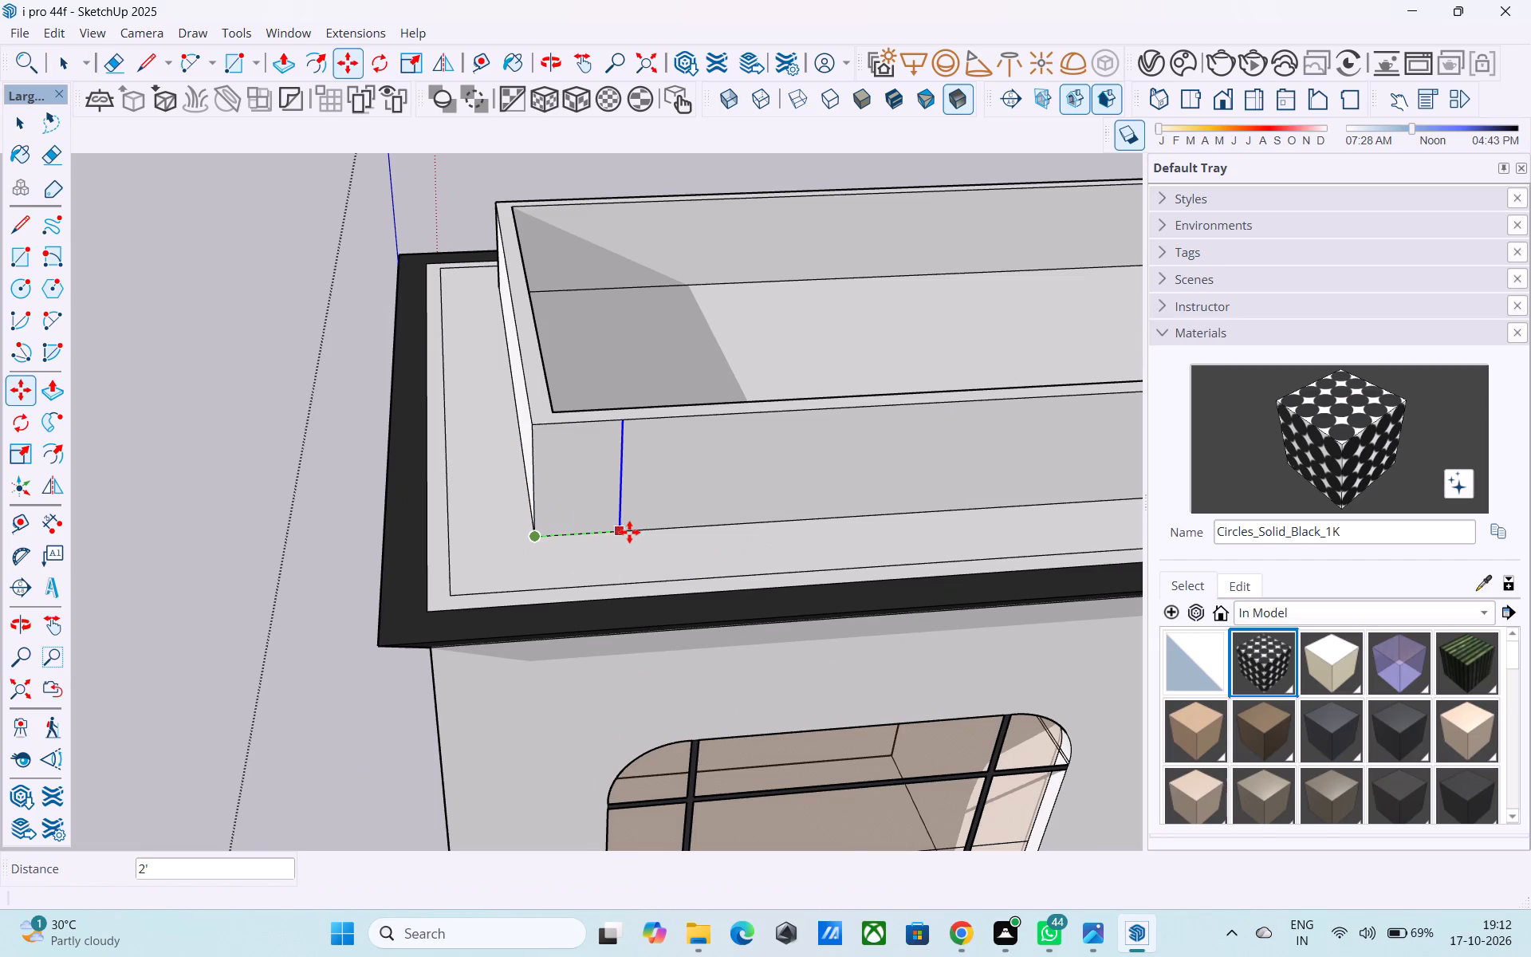
Copy the same parapet corner edge 2' back along the parapet's side face.
middle_drag(629, 532, 901, 573)
scroll(848, 567, up, 5)
key(space)
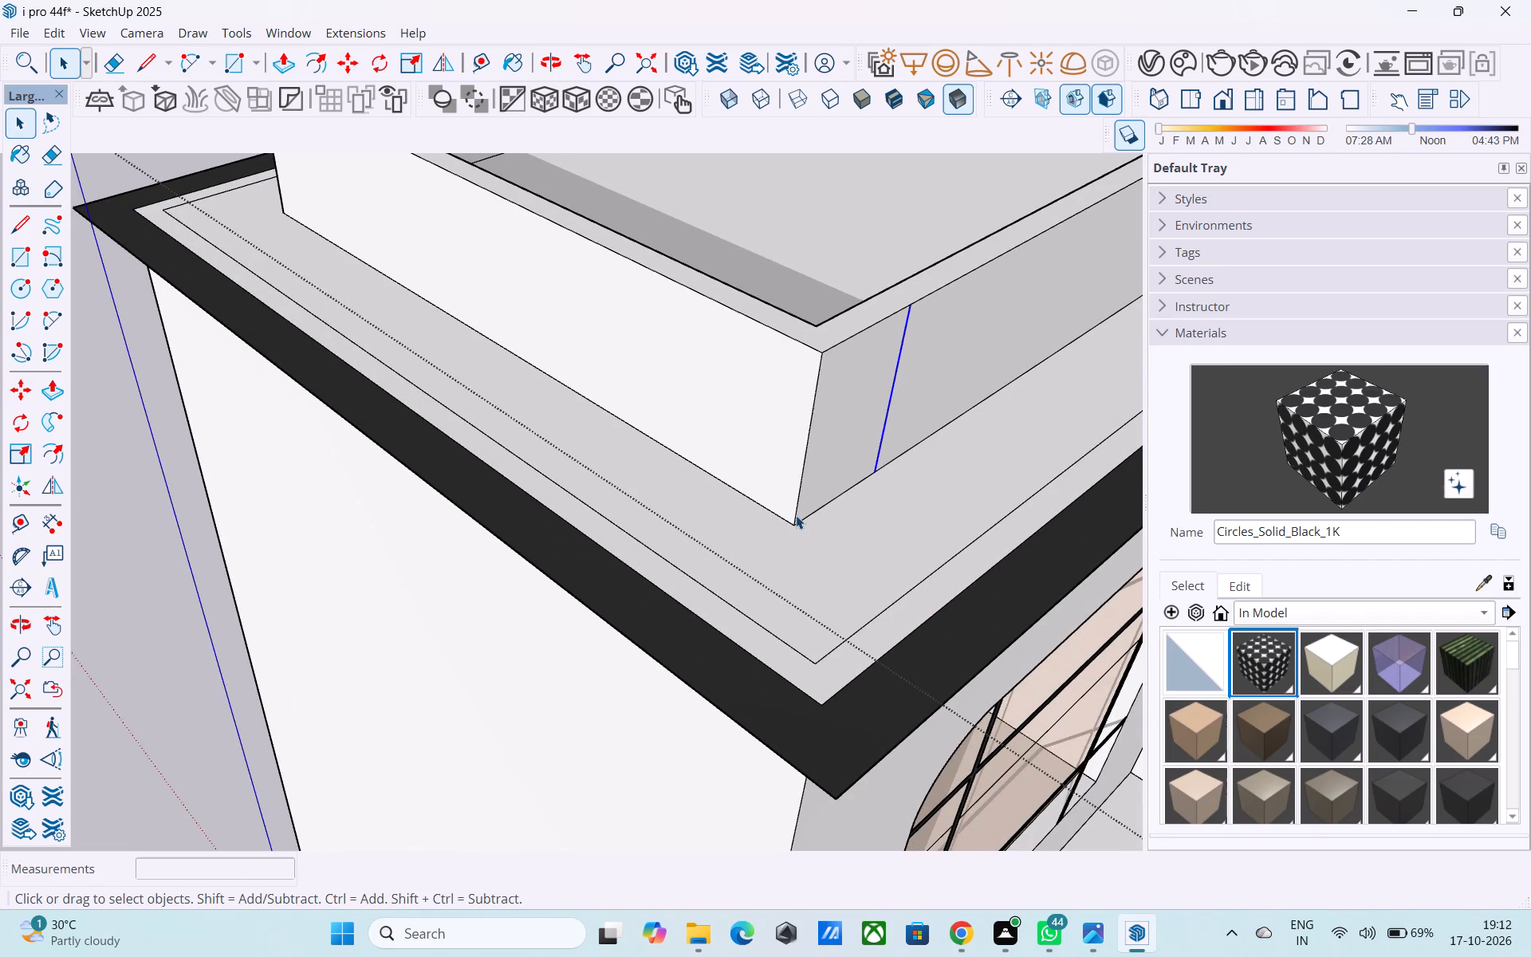
click(796, 515)
key(m)
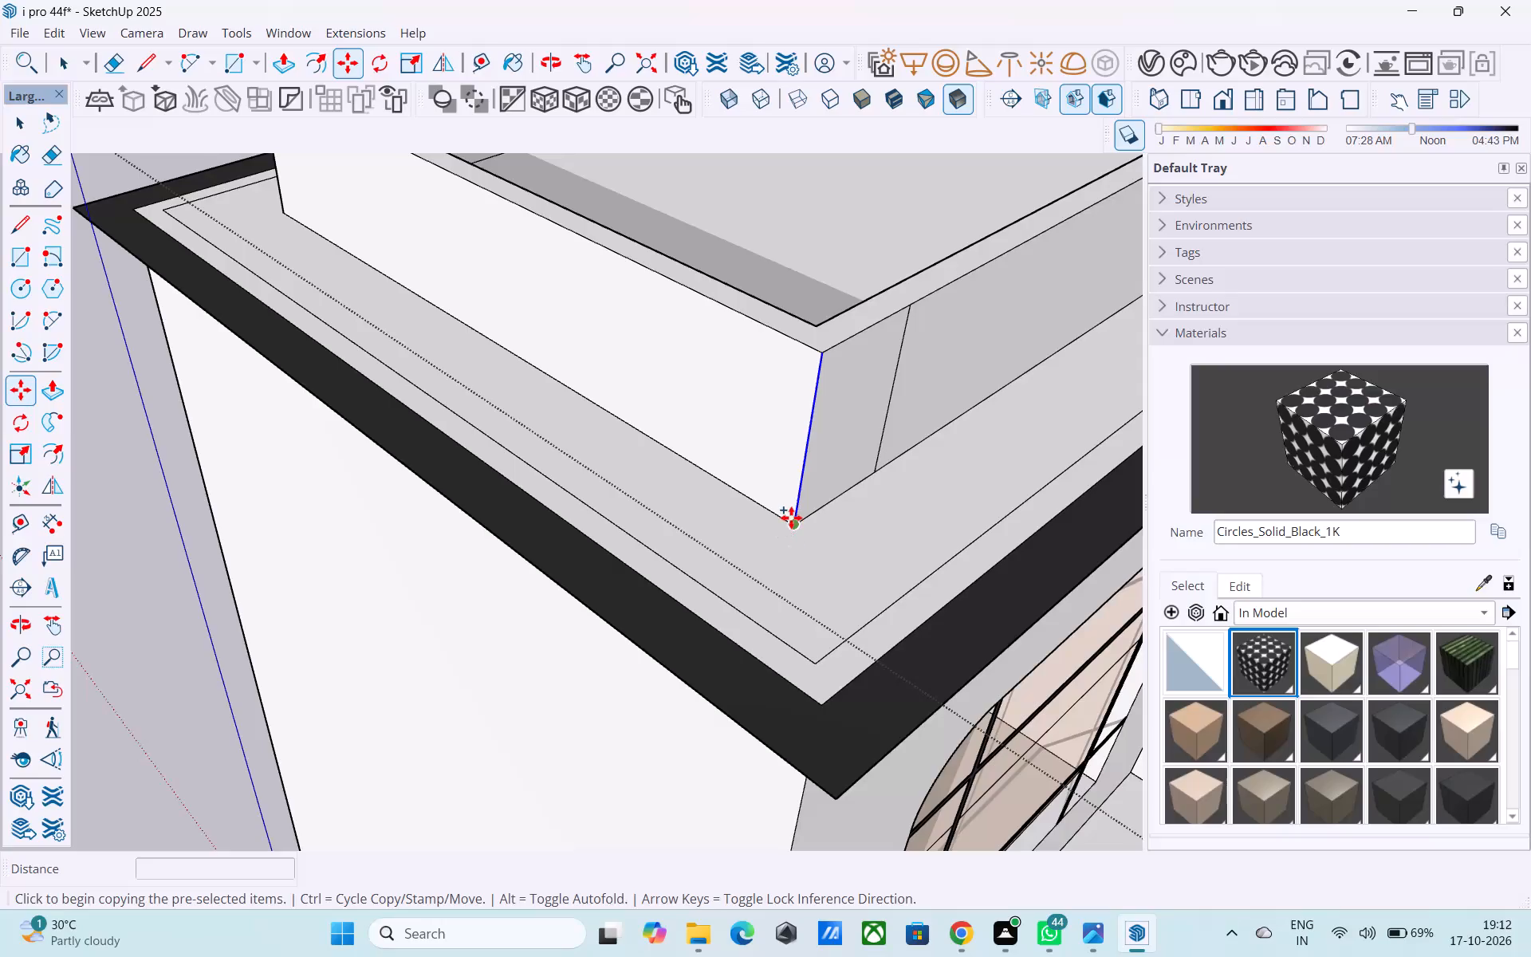
click(791, 518)
click(699, 463)
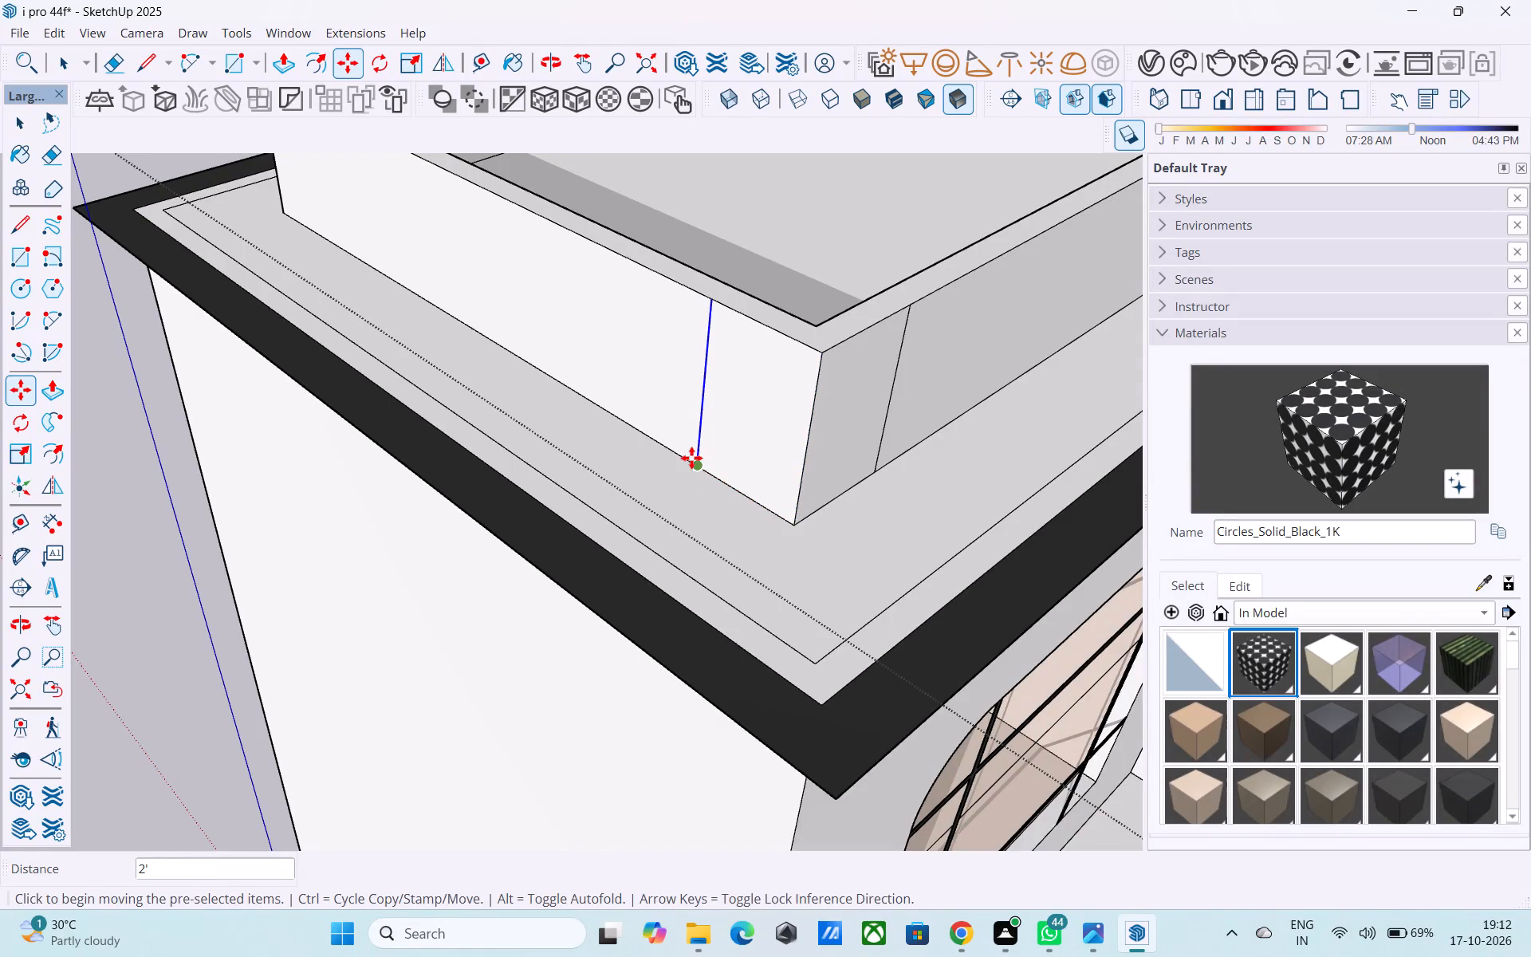
key(space)
Draw 6" lines across the parapet's top from both copied edges to its inner edge.
middle_drag(689, 457, 647, 530)
scroll(647, 530, up, 1)
key(l)
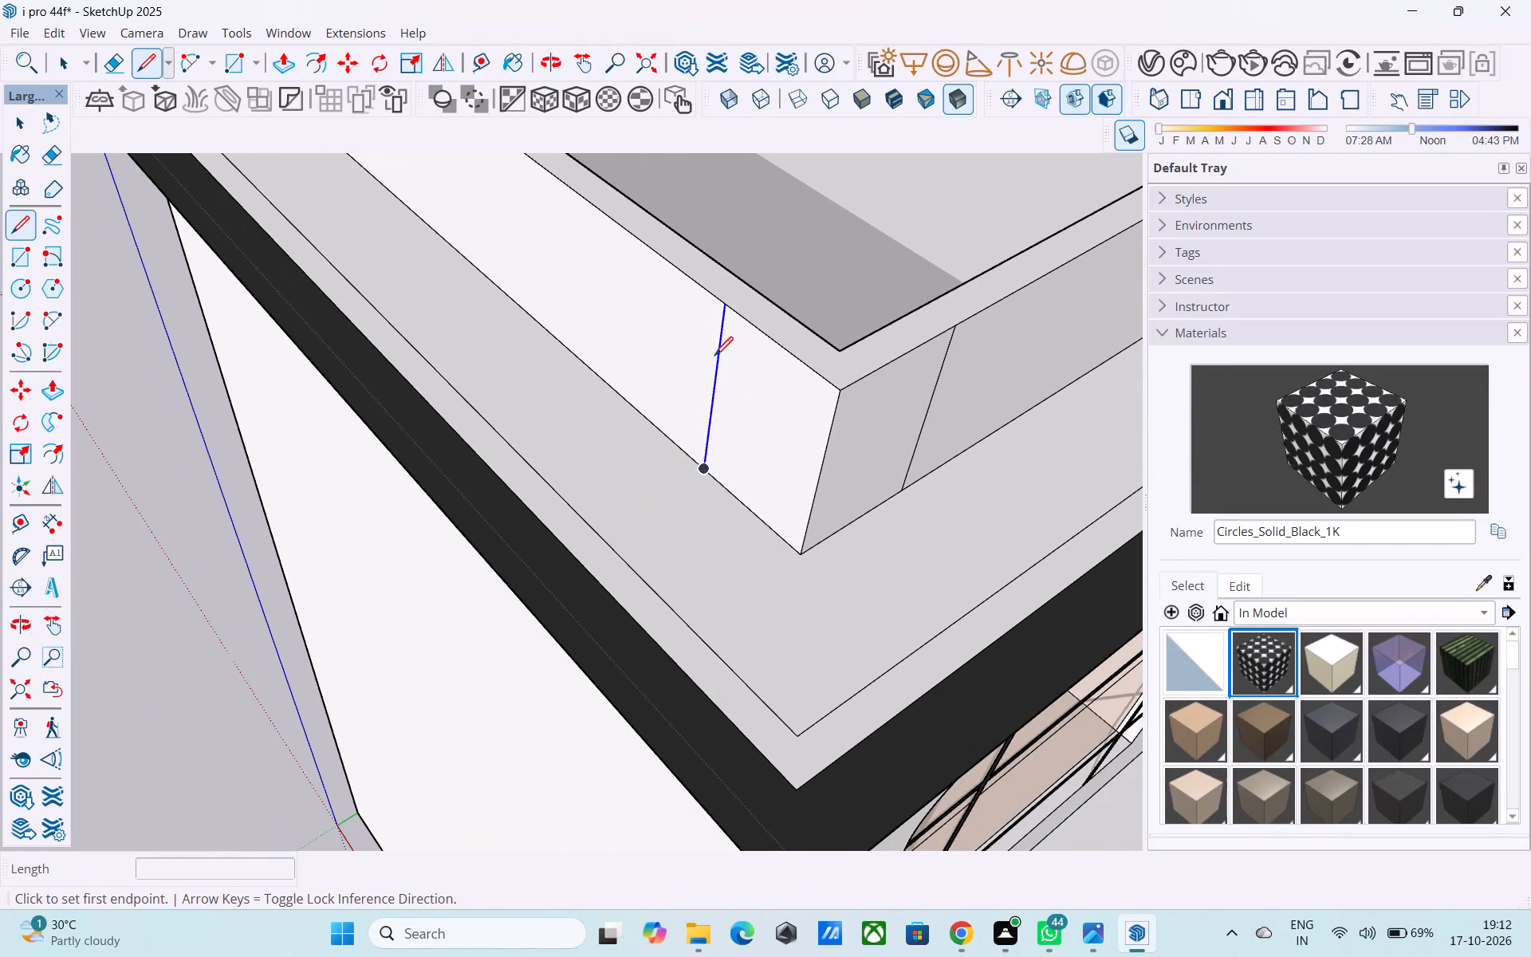
click(729, 301)
click(750, 286)
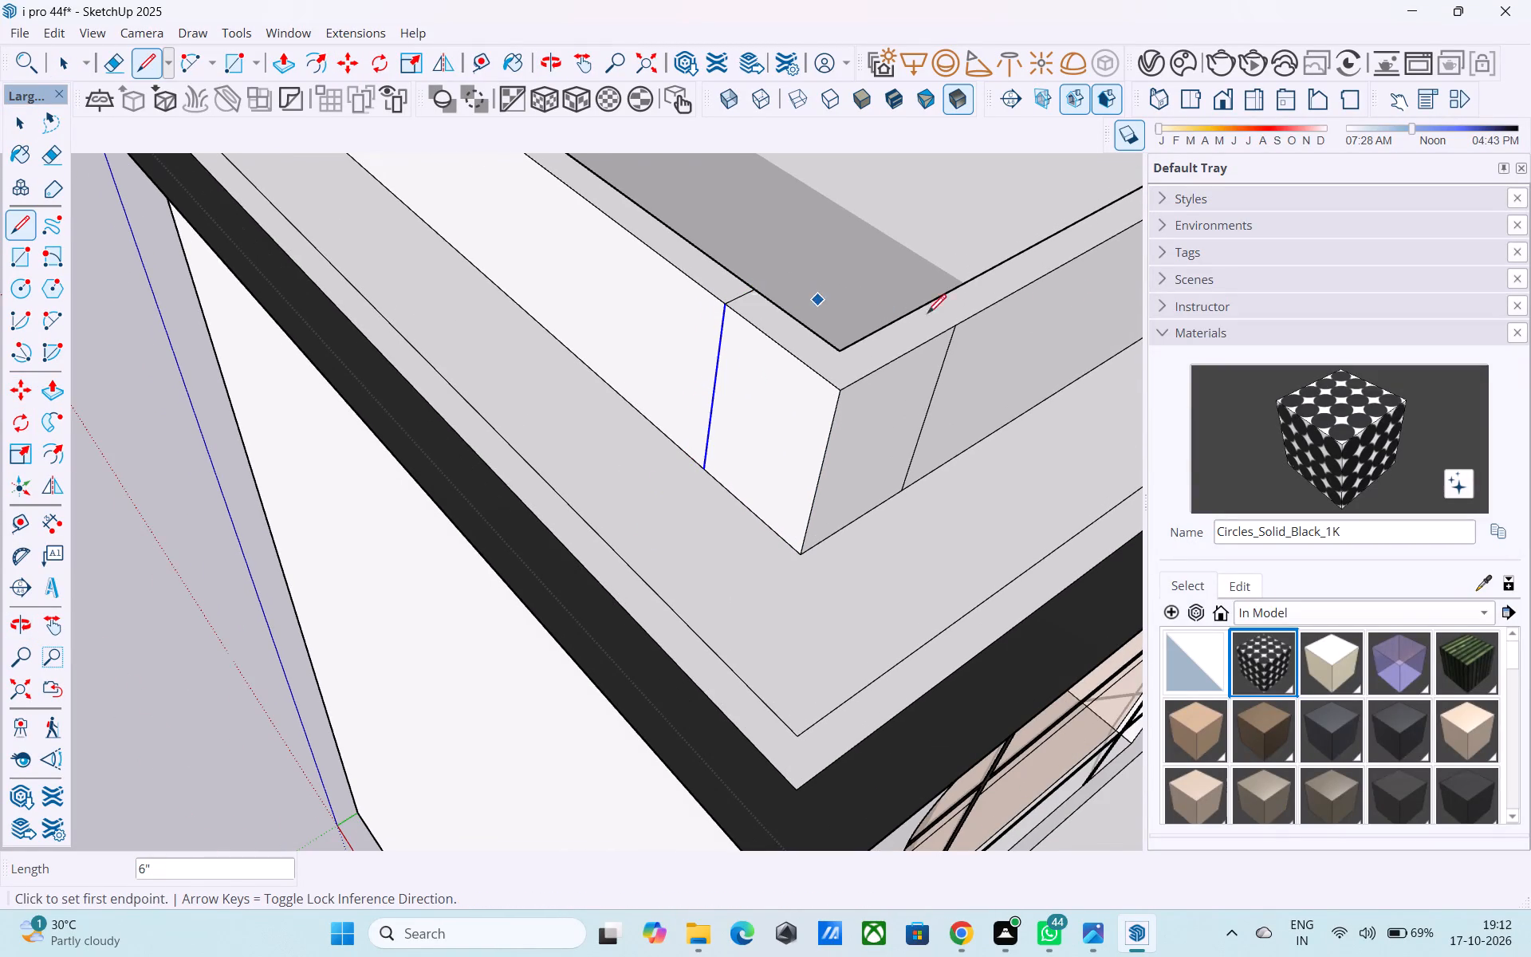
click(945, 336)
click(933, 306)
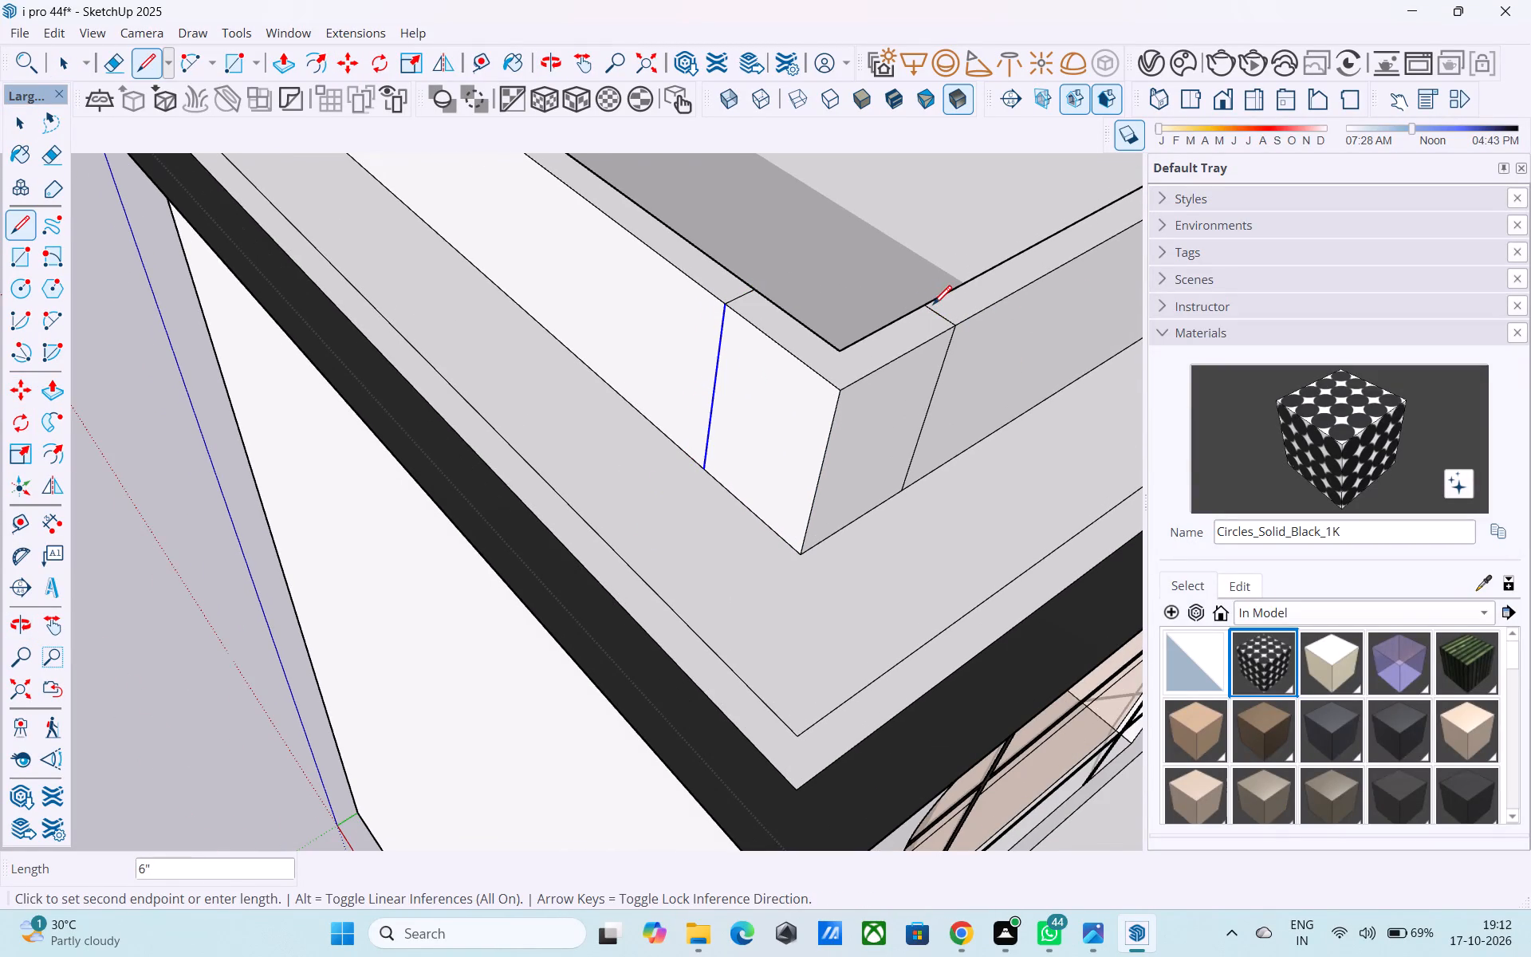
Copy the front face's vertical seam and its top line 2' further along the parapet.
scroll(914, 355, down, 2)
middle_drag(912, 364, 586, 386)
shift+middle_drag(929, 490, 696, 439)
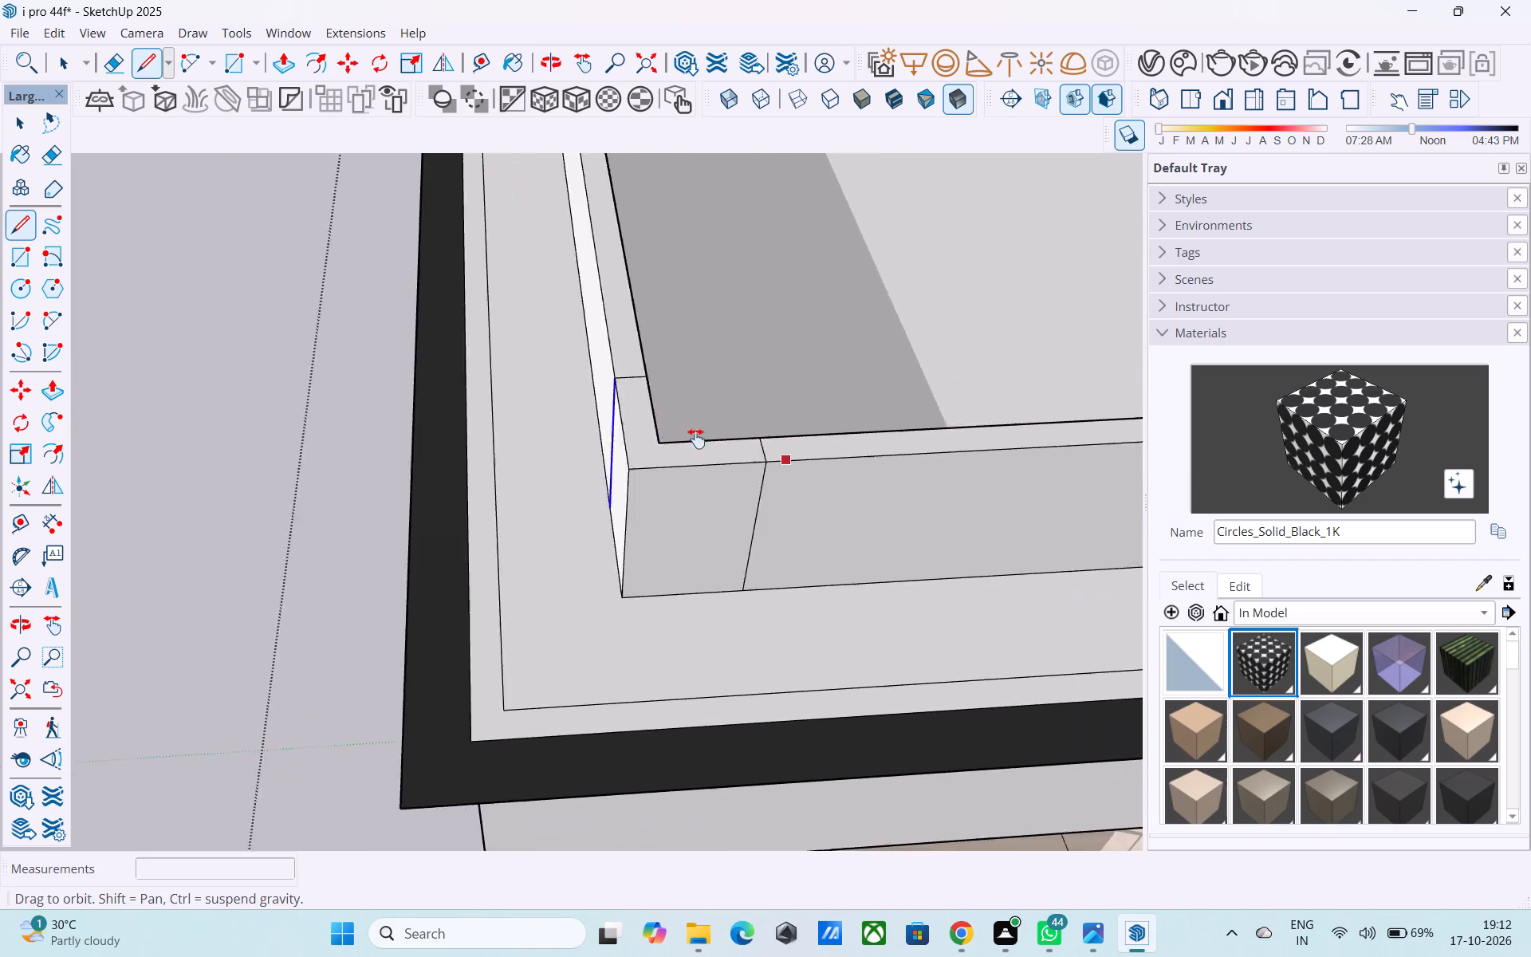
shift+middle_drag(696, 439, 566, 317)
key(space)
click(645, 469)
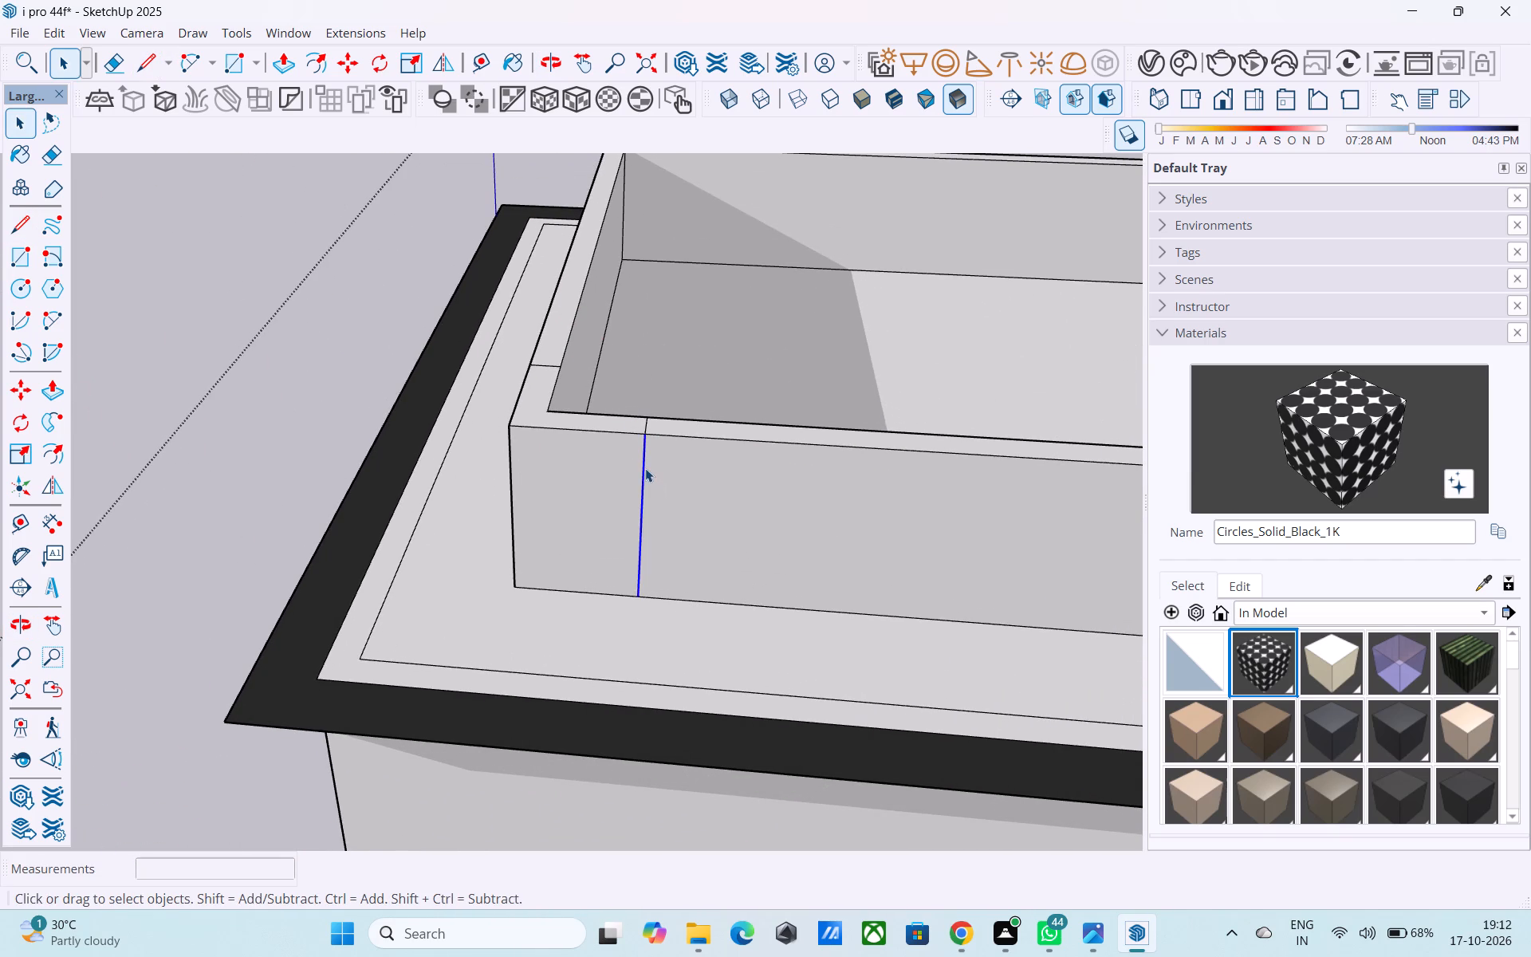
middle_drag(644, 467, 671, 541)
shift+click(645, 428)
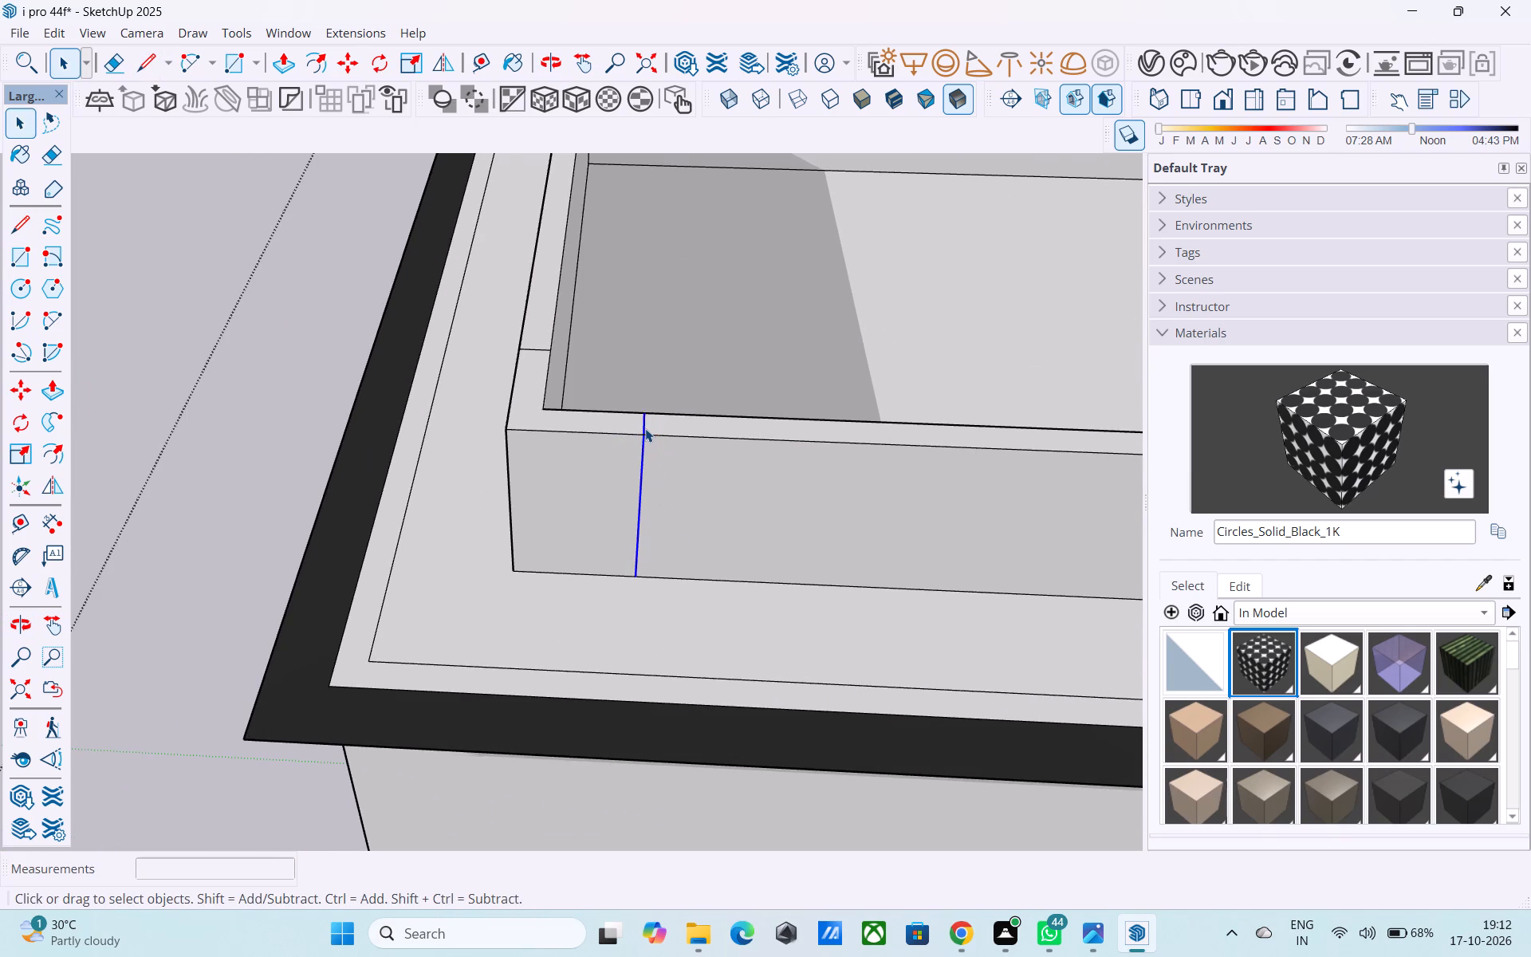
key(m)
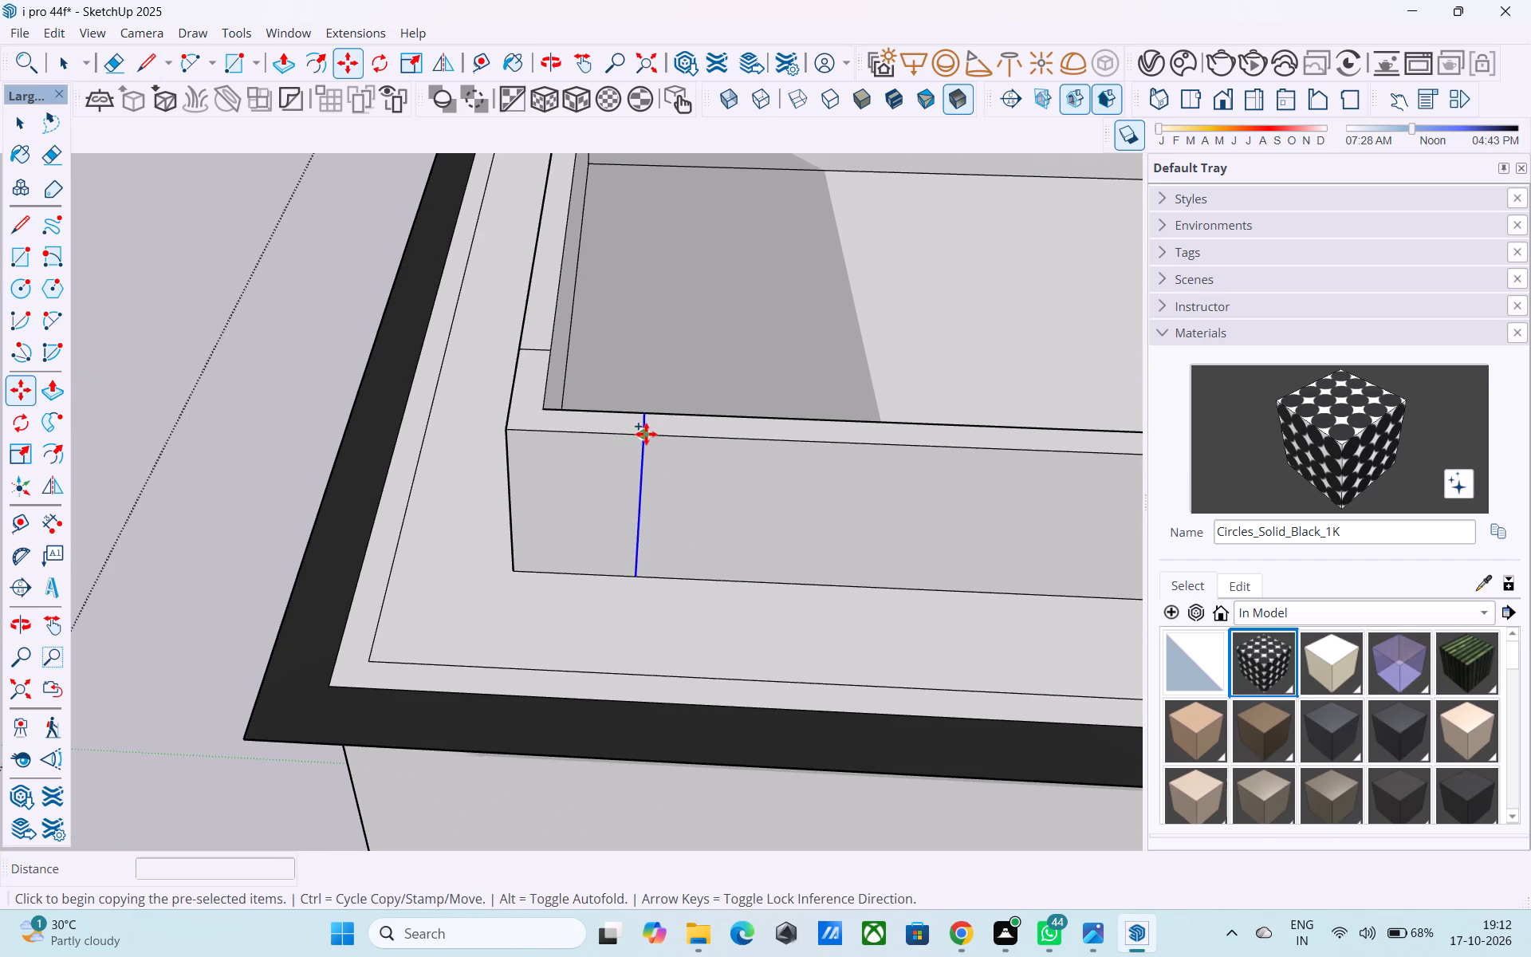
click(646, 434)
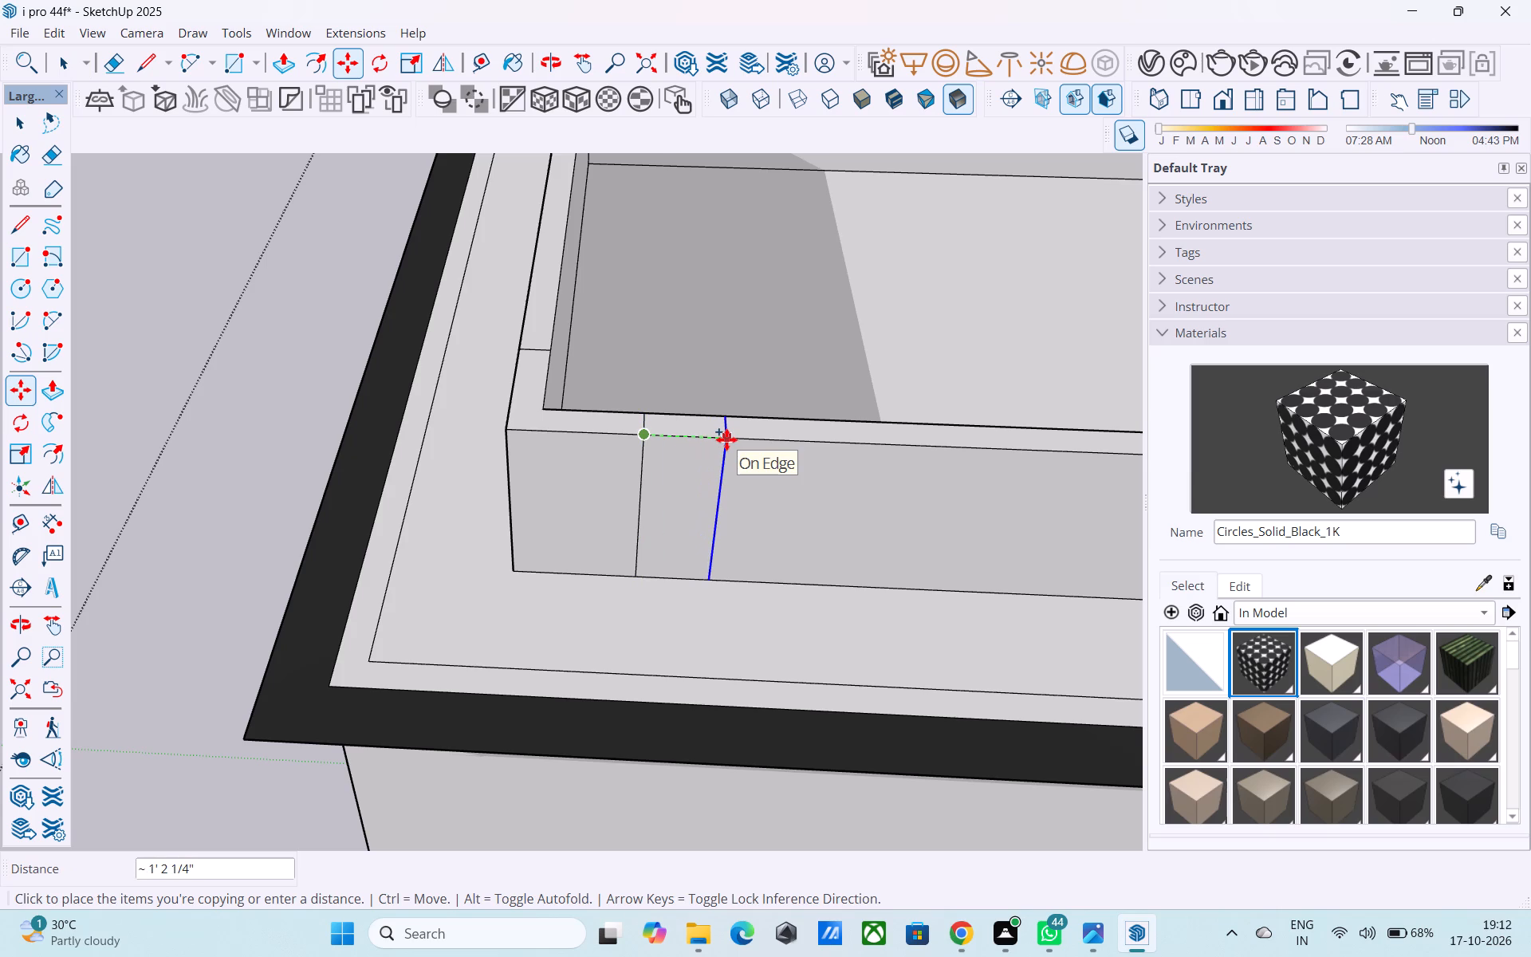
text(2')
key(Return)
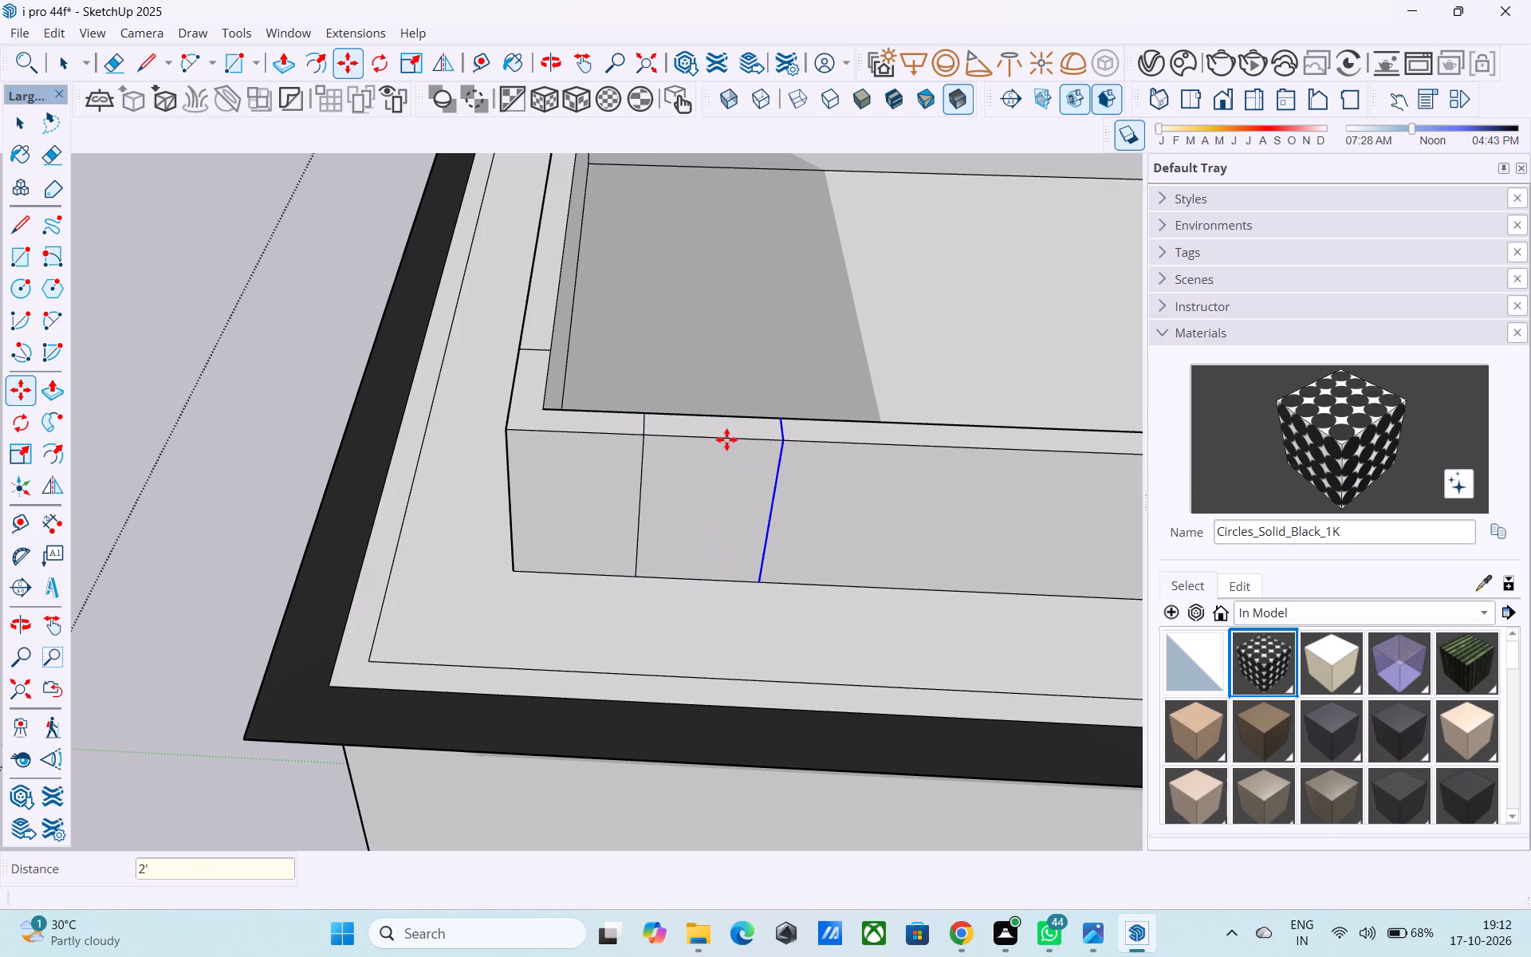
Copy the newest front parapet seam 9" further along, then change the copy distance to 1'.
click(785, 434)
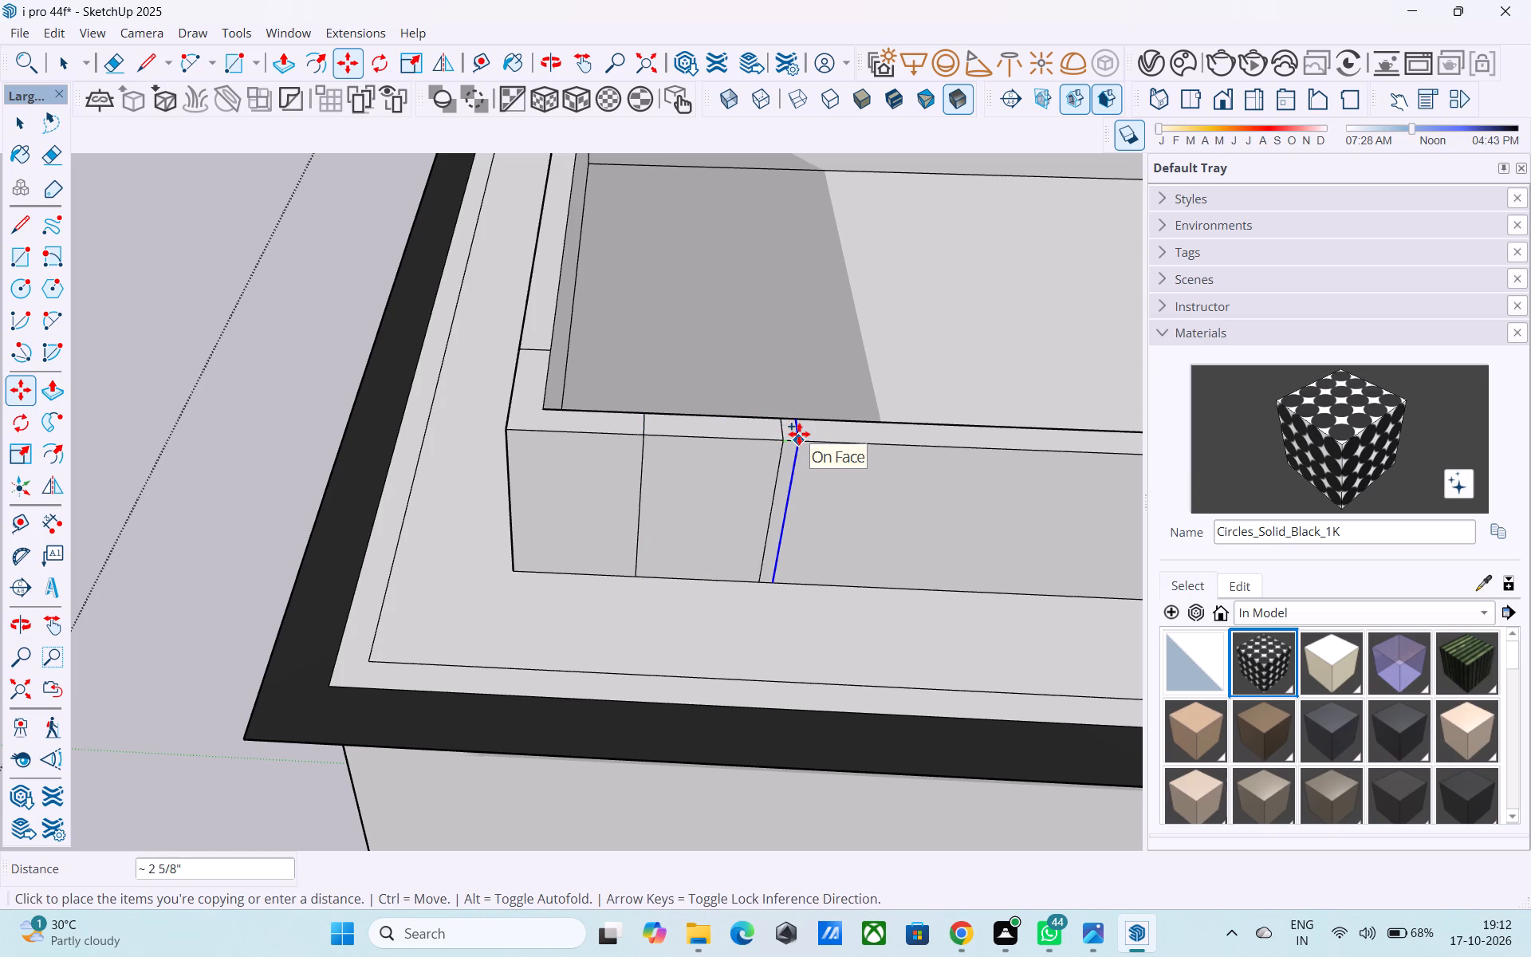
text(9")
key(Return)
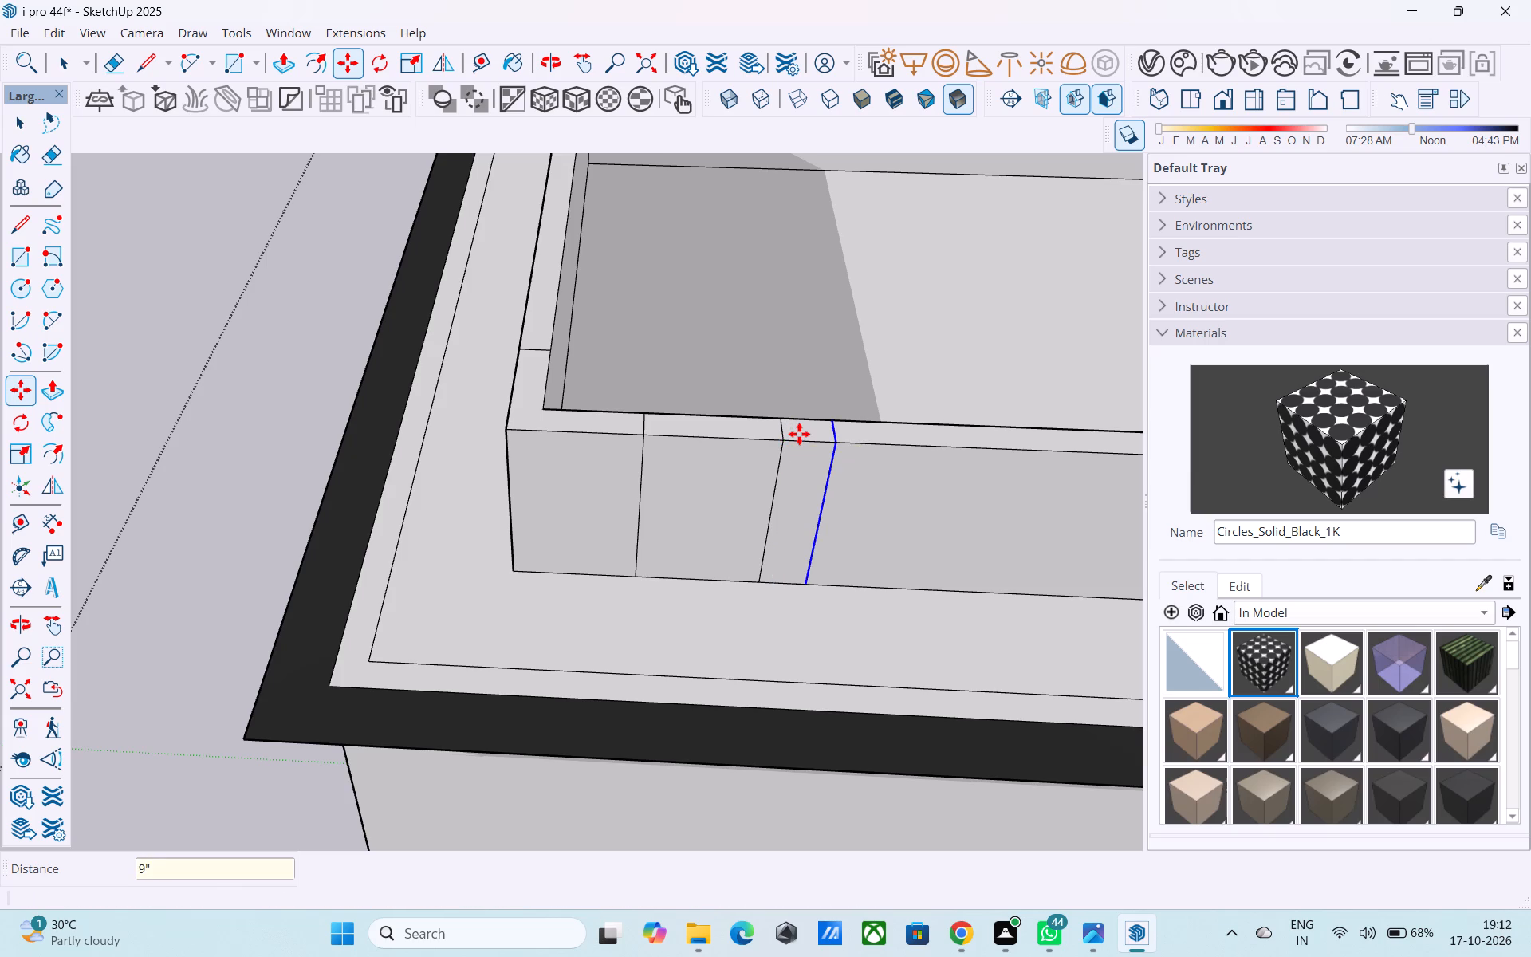
text(1')
key(Return)
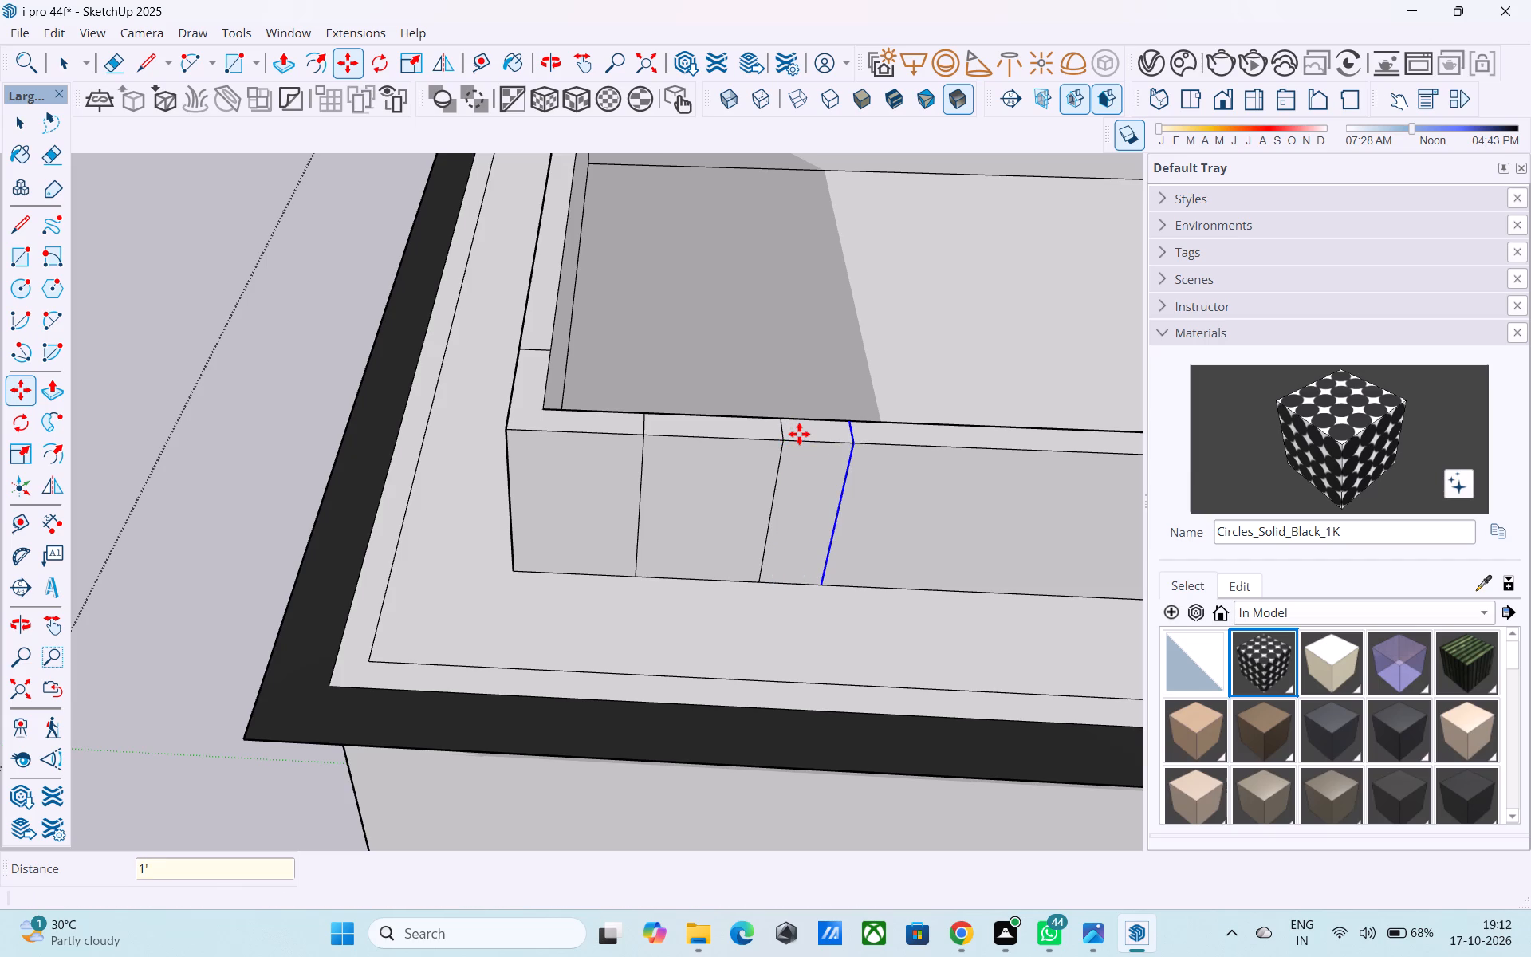
key(space)
Push the 2' wide top segment of the front parapet down 3' to cut an opening, and save the model.
click(711, 428)
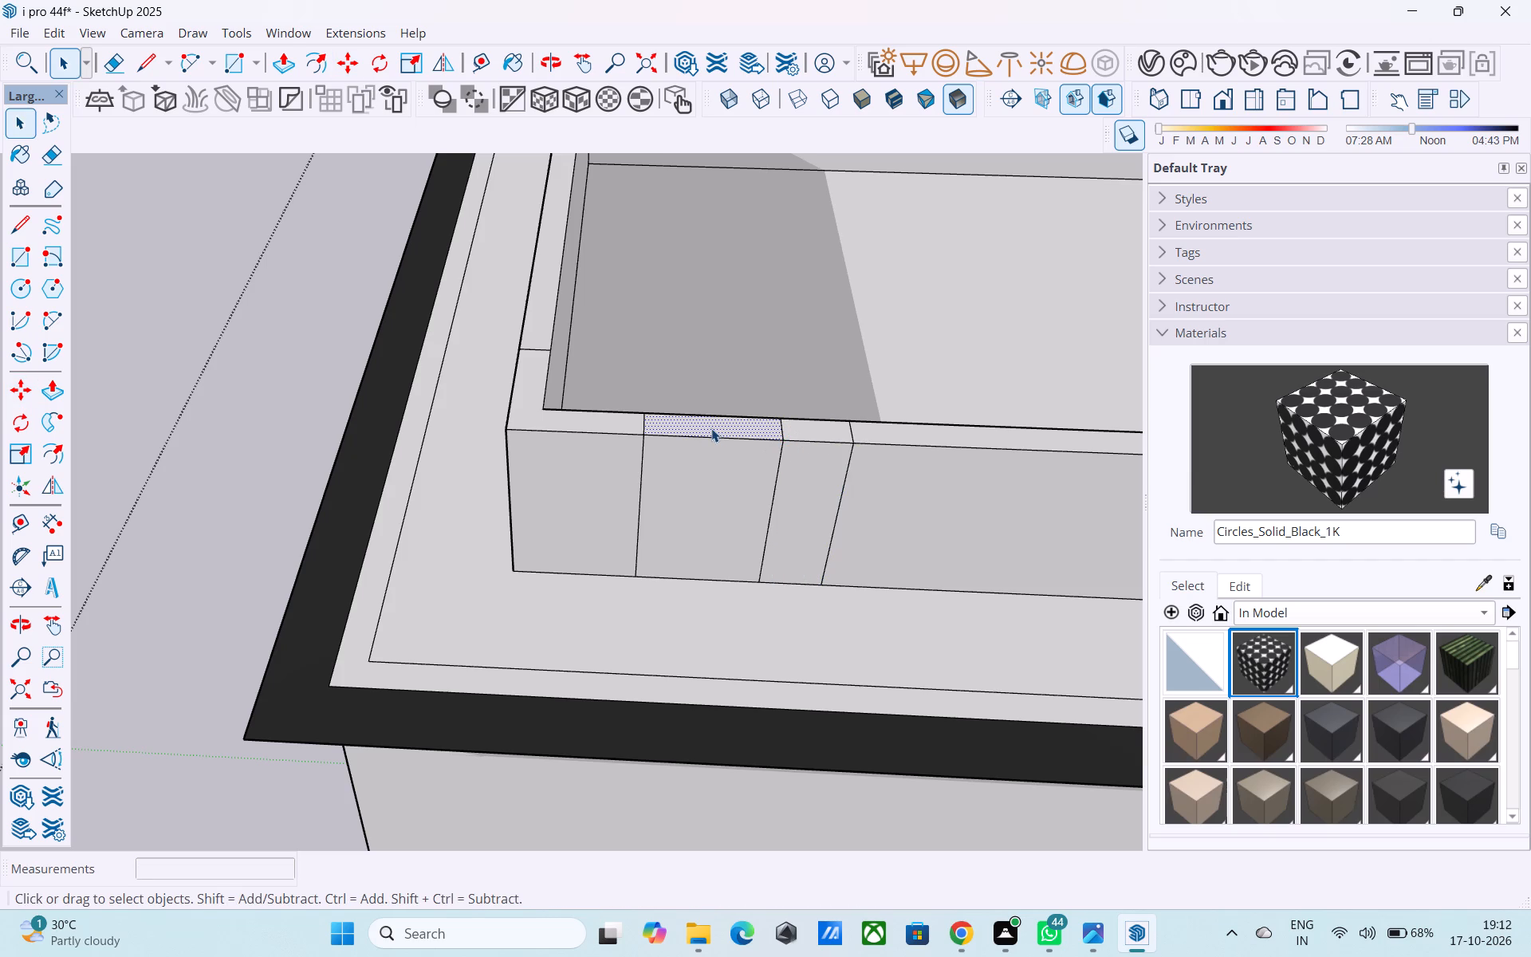
key(p)
click(711, 428)
click(713, 573)
middle_drag(712, 574, 586, 583)
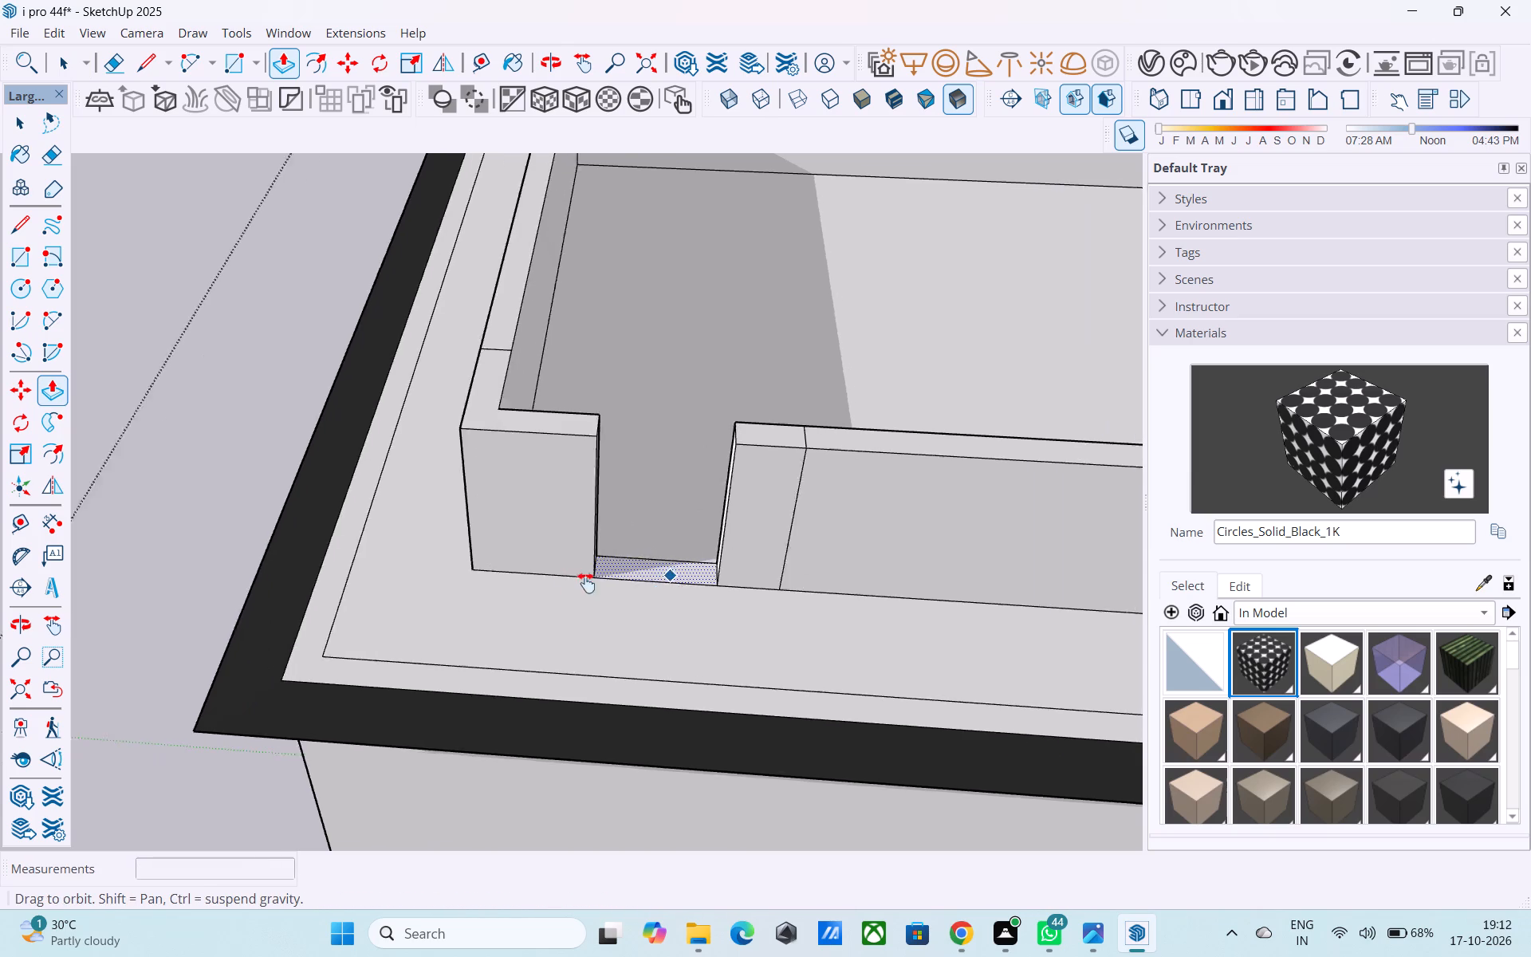
middle_drag(586, 583, 988, 466)
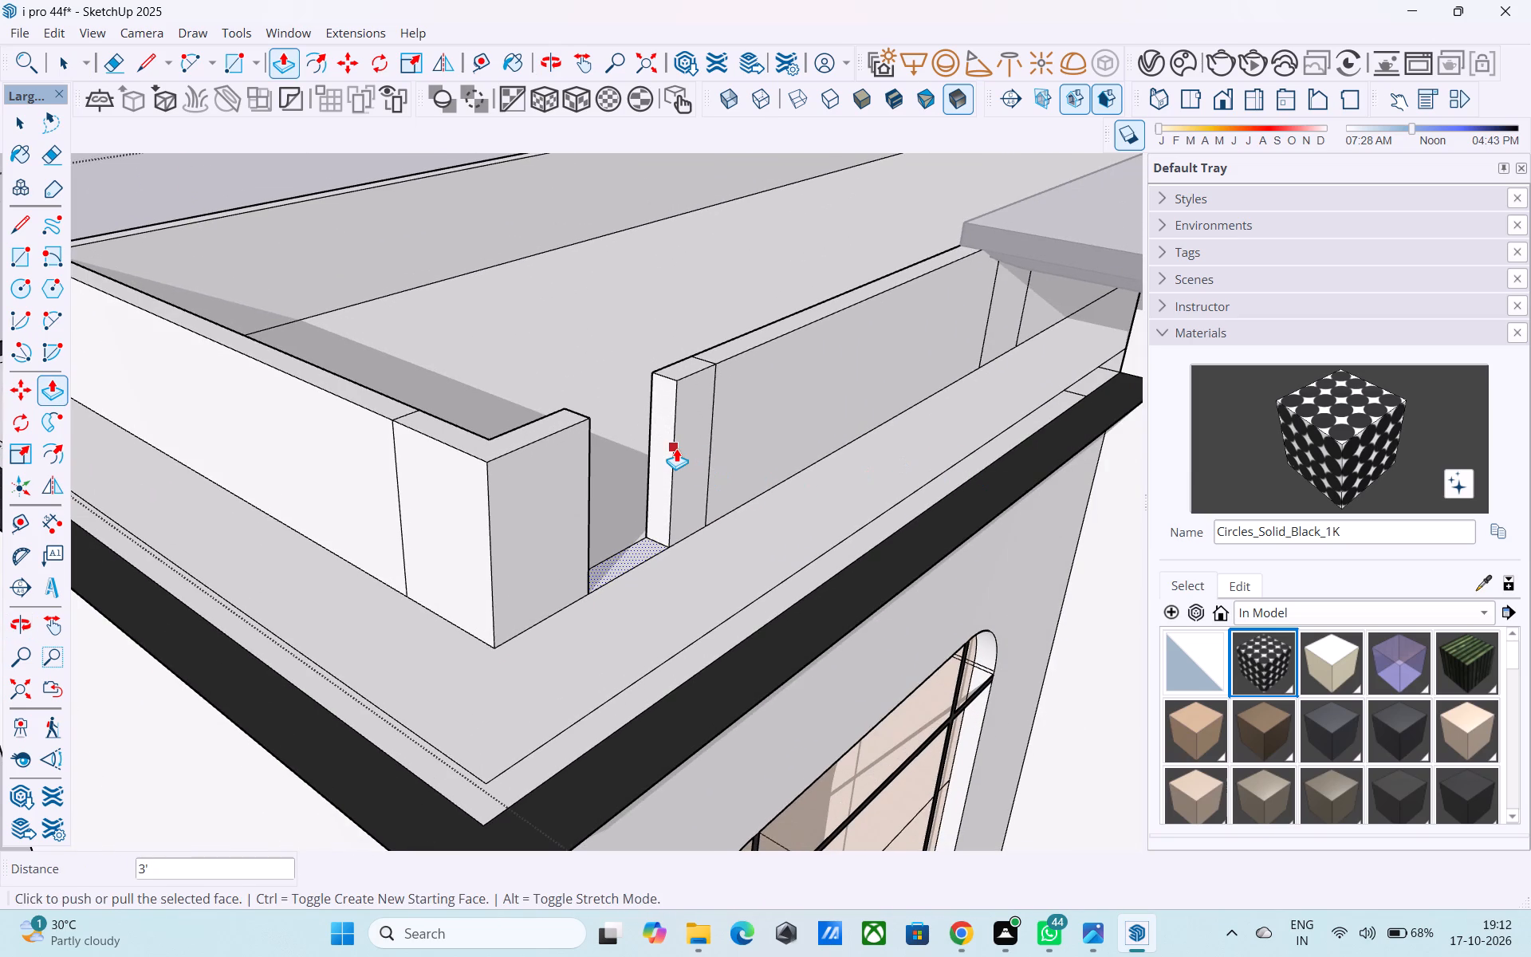
key(space)
key(ctrl+s)
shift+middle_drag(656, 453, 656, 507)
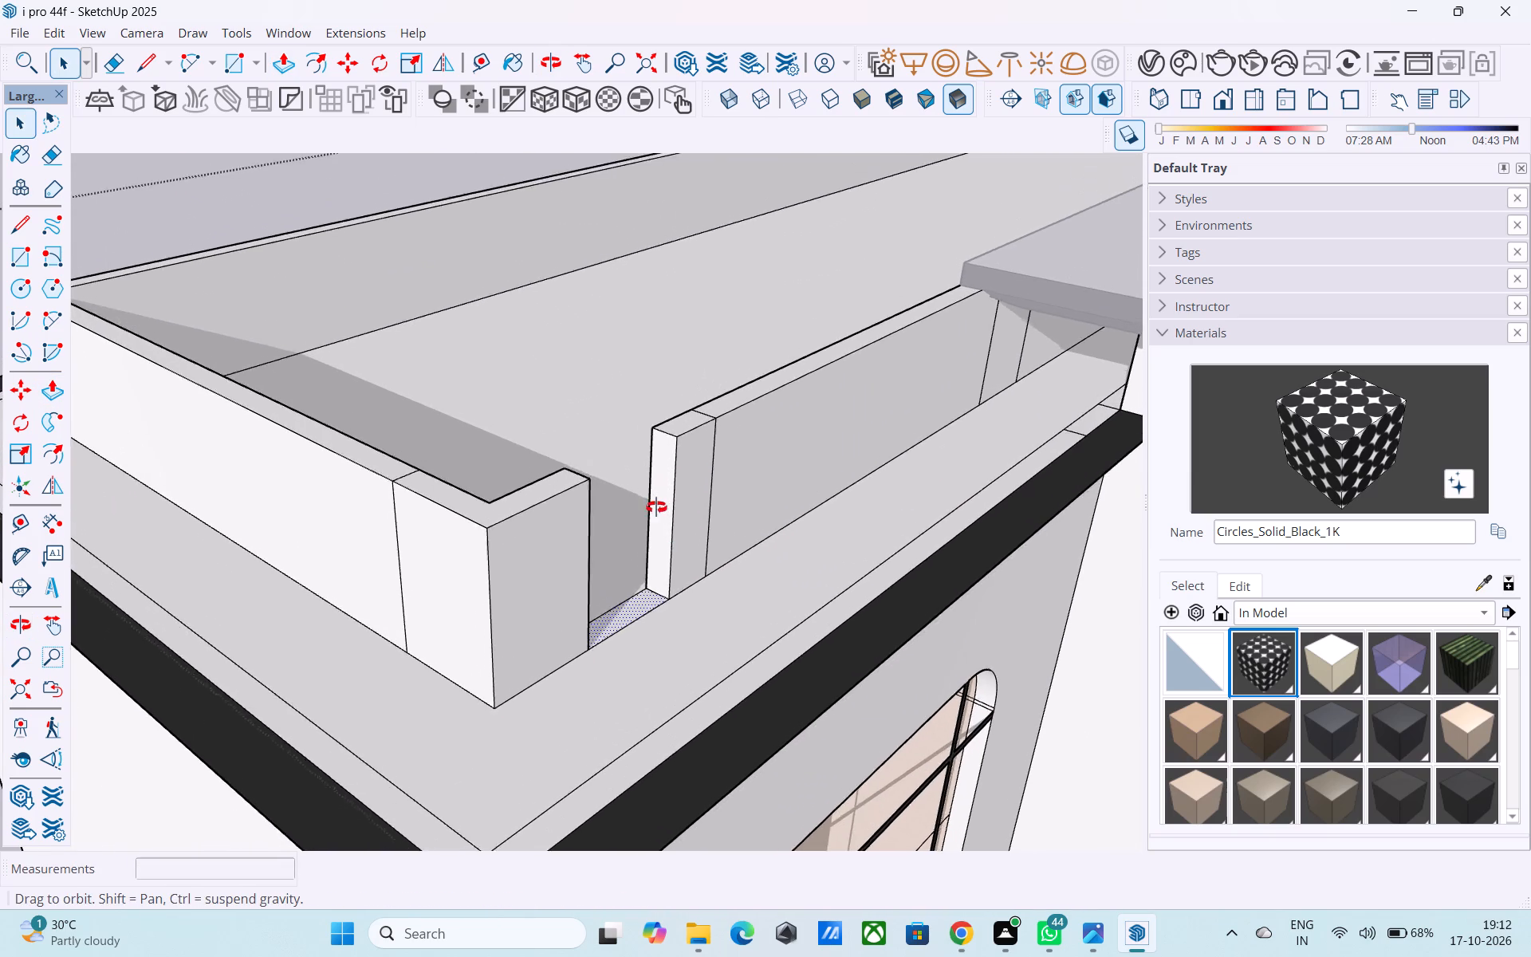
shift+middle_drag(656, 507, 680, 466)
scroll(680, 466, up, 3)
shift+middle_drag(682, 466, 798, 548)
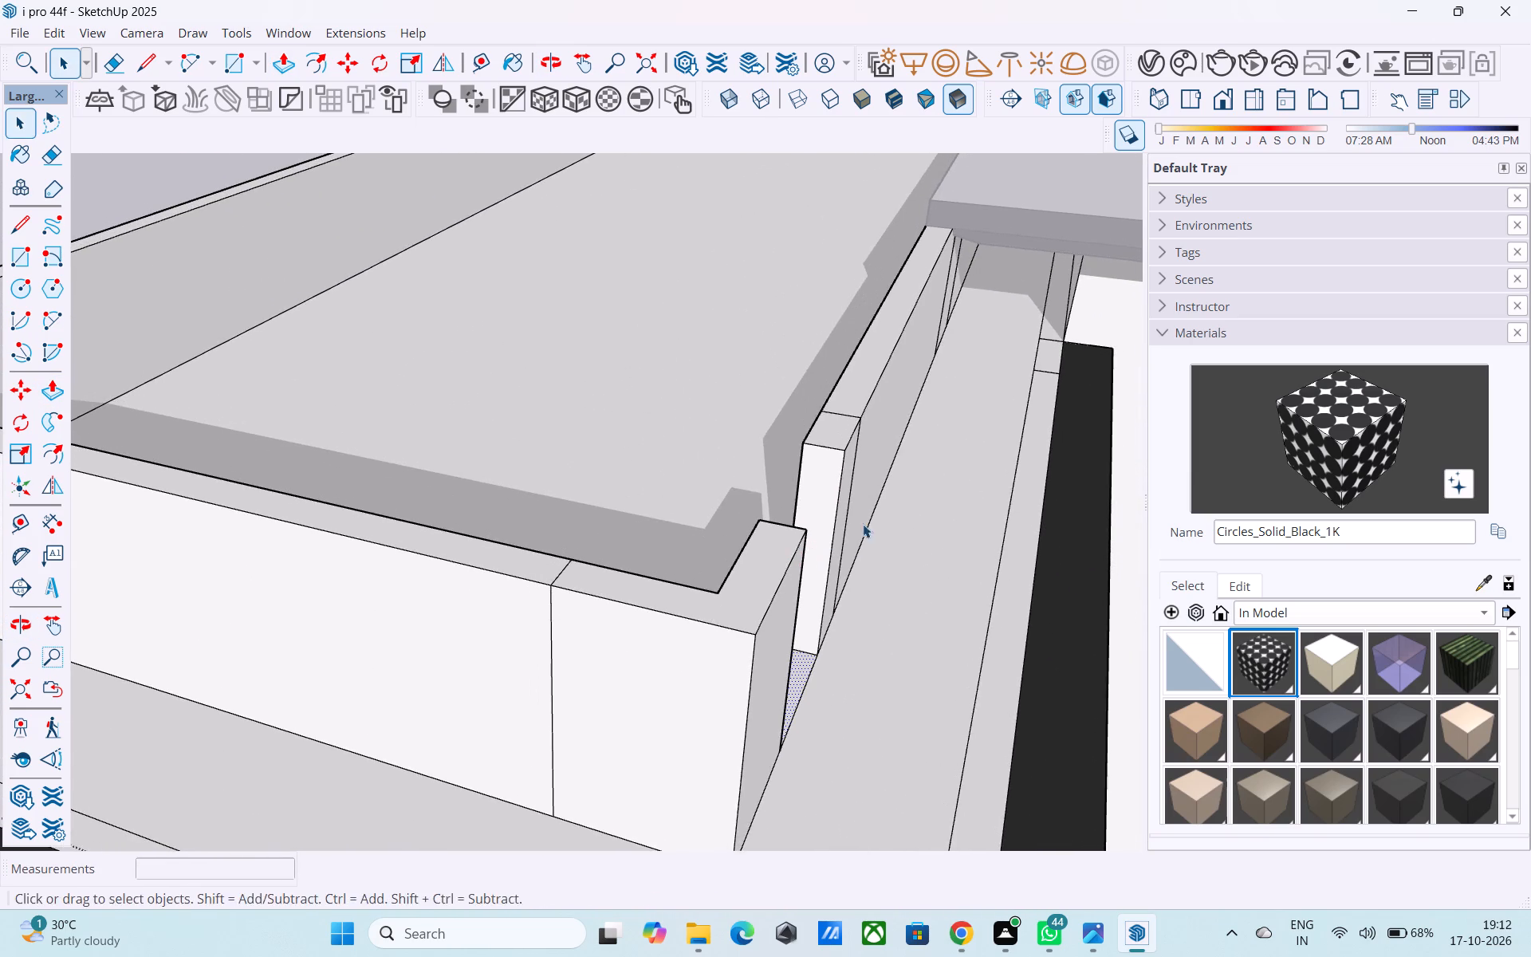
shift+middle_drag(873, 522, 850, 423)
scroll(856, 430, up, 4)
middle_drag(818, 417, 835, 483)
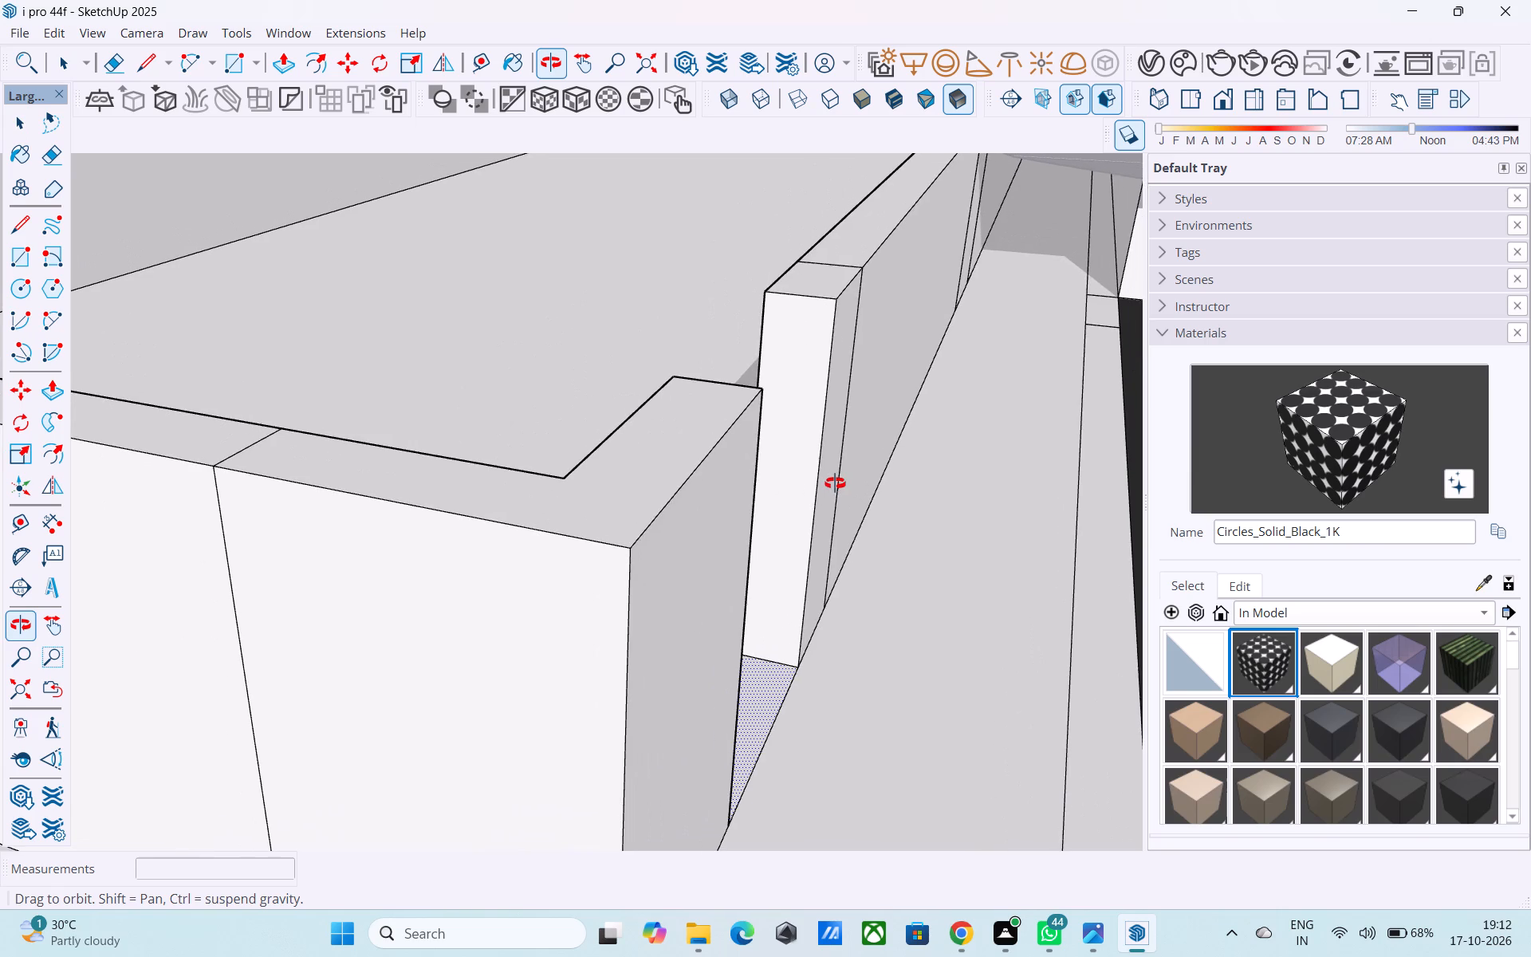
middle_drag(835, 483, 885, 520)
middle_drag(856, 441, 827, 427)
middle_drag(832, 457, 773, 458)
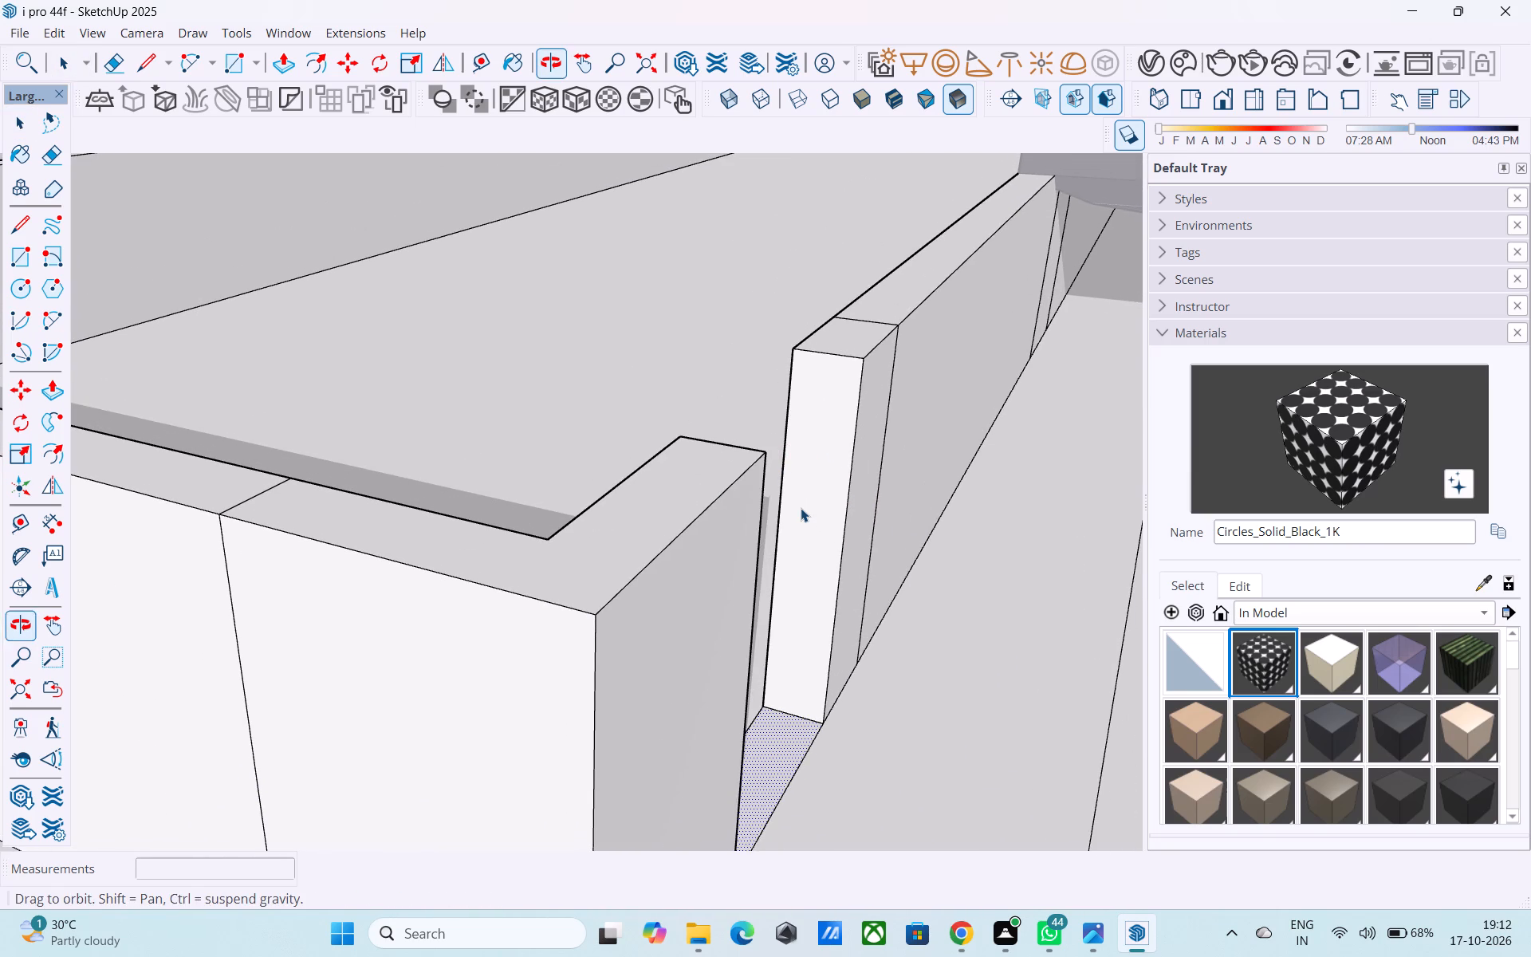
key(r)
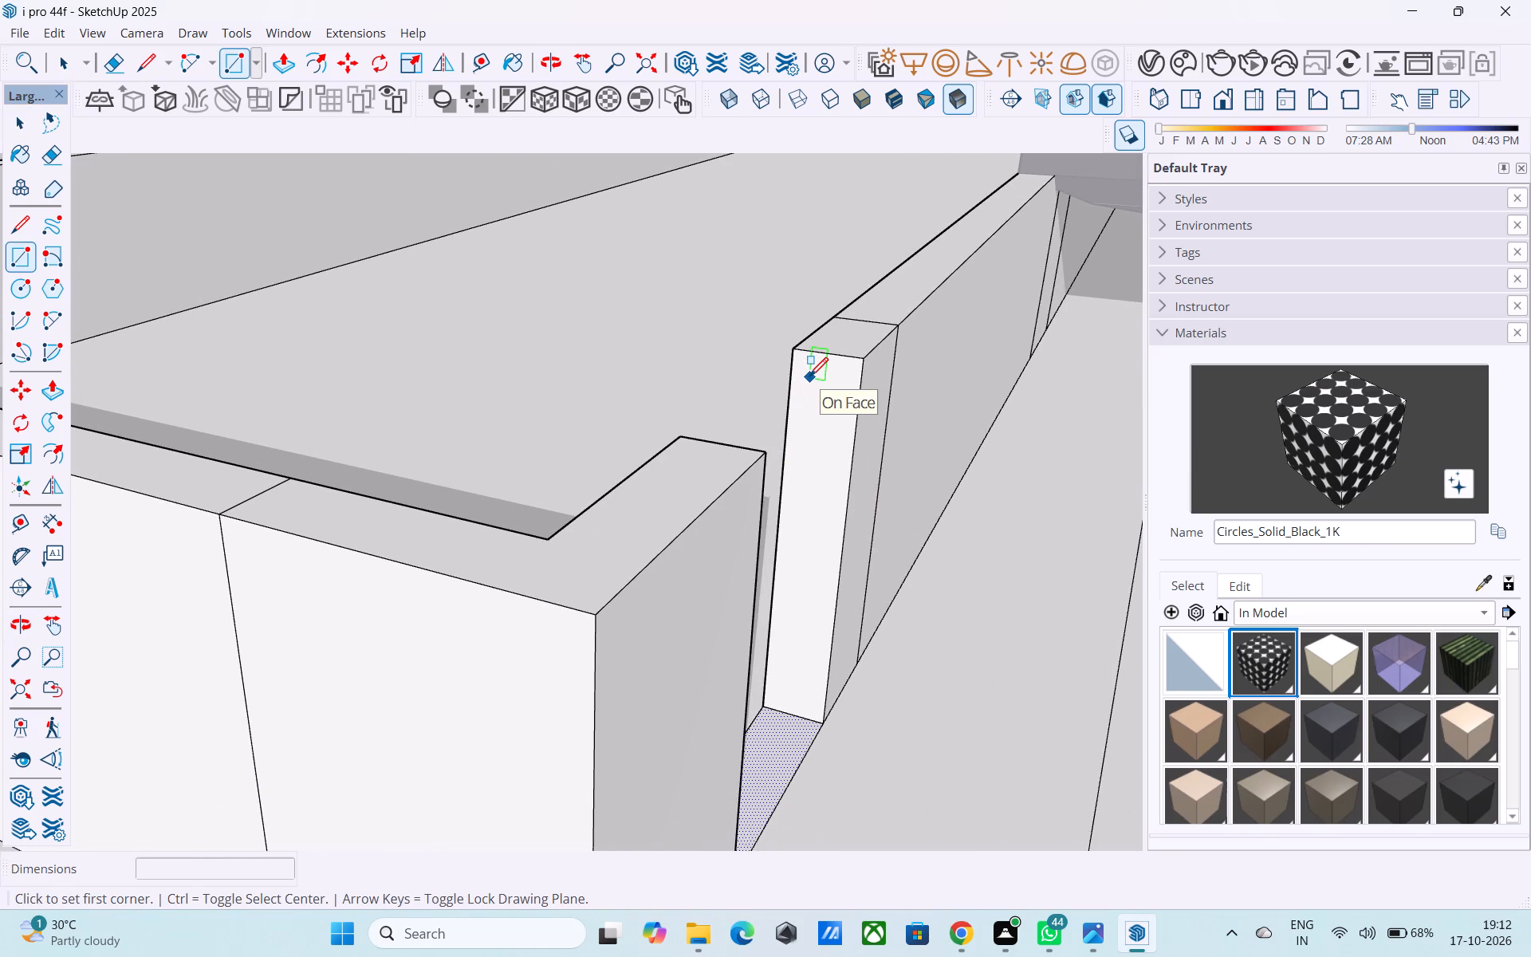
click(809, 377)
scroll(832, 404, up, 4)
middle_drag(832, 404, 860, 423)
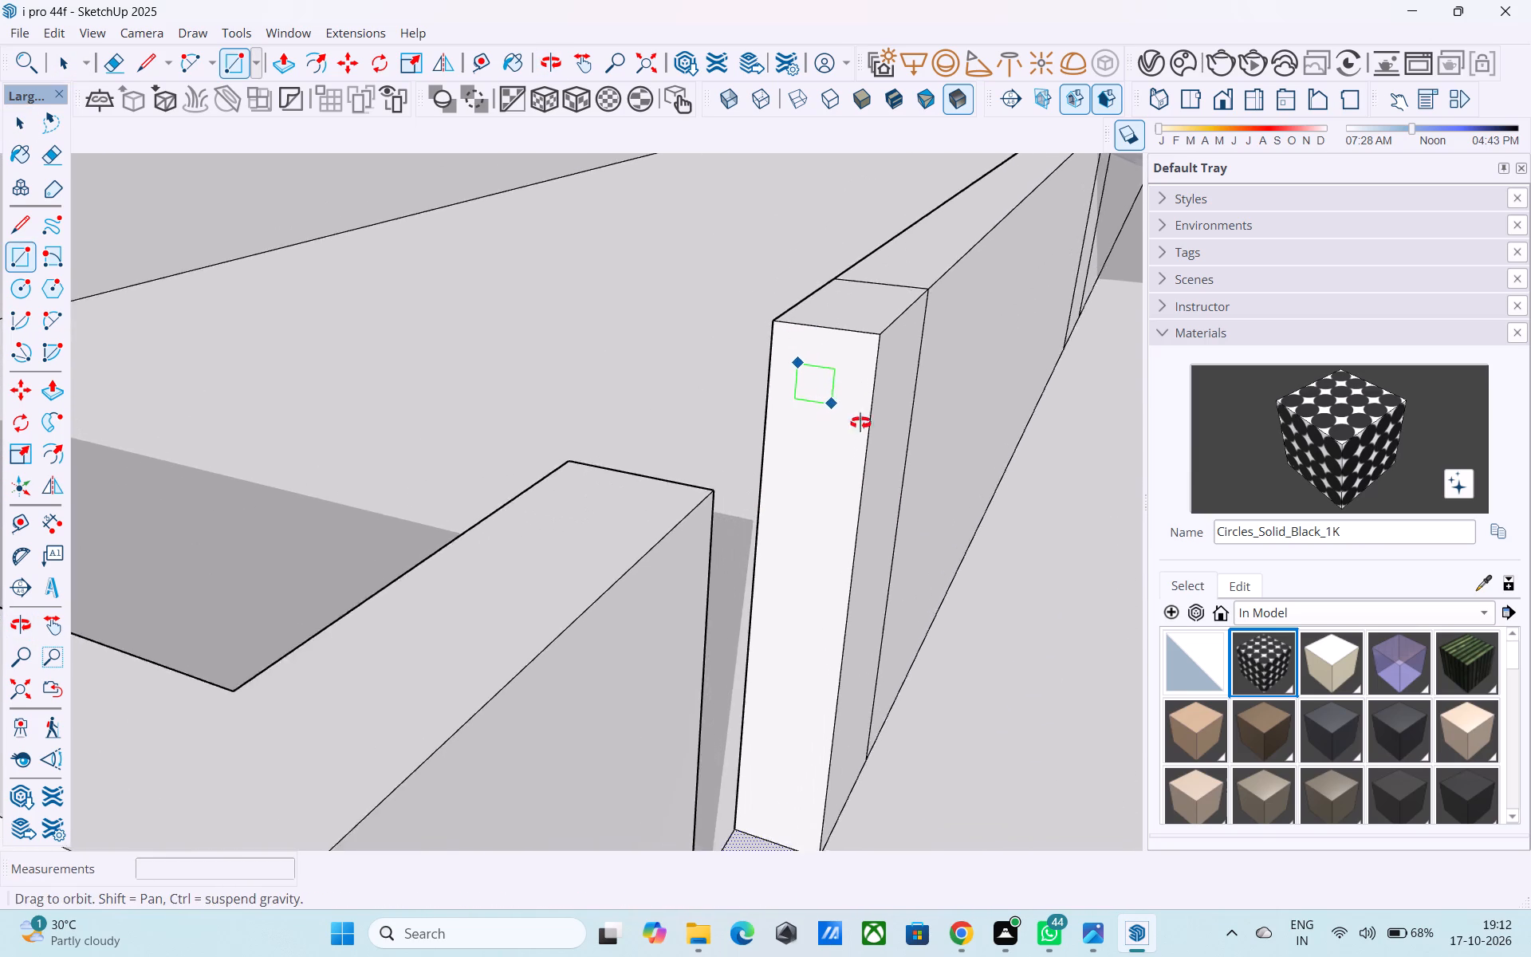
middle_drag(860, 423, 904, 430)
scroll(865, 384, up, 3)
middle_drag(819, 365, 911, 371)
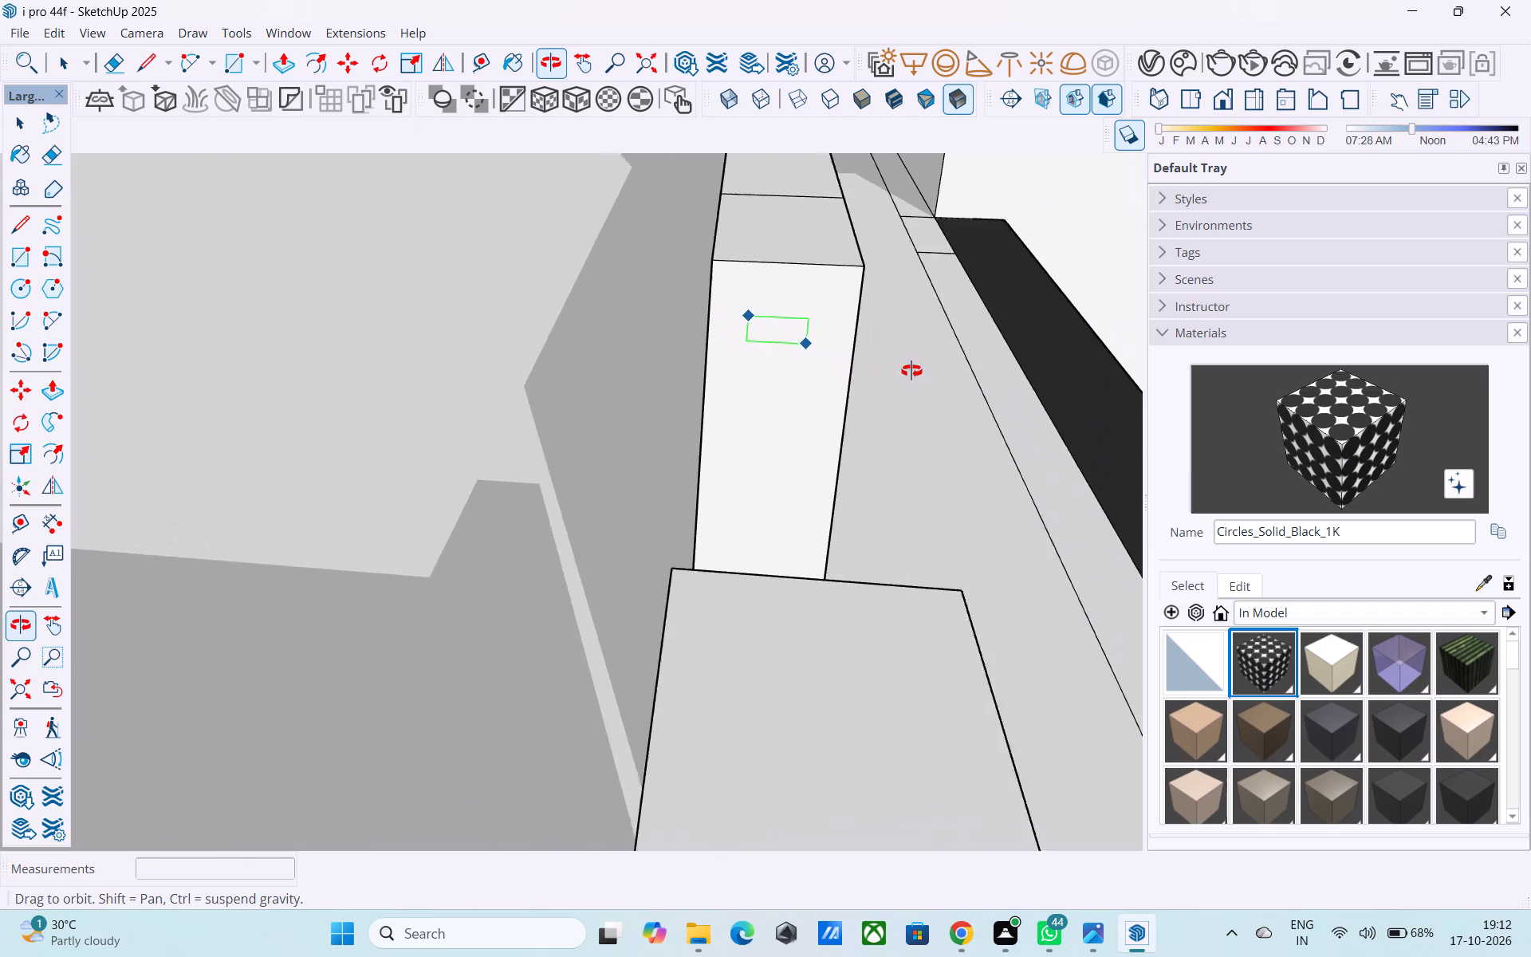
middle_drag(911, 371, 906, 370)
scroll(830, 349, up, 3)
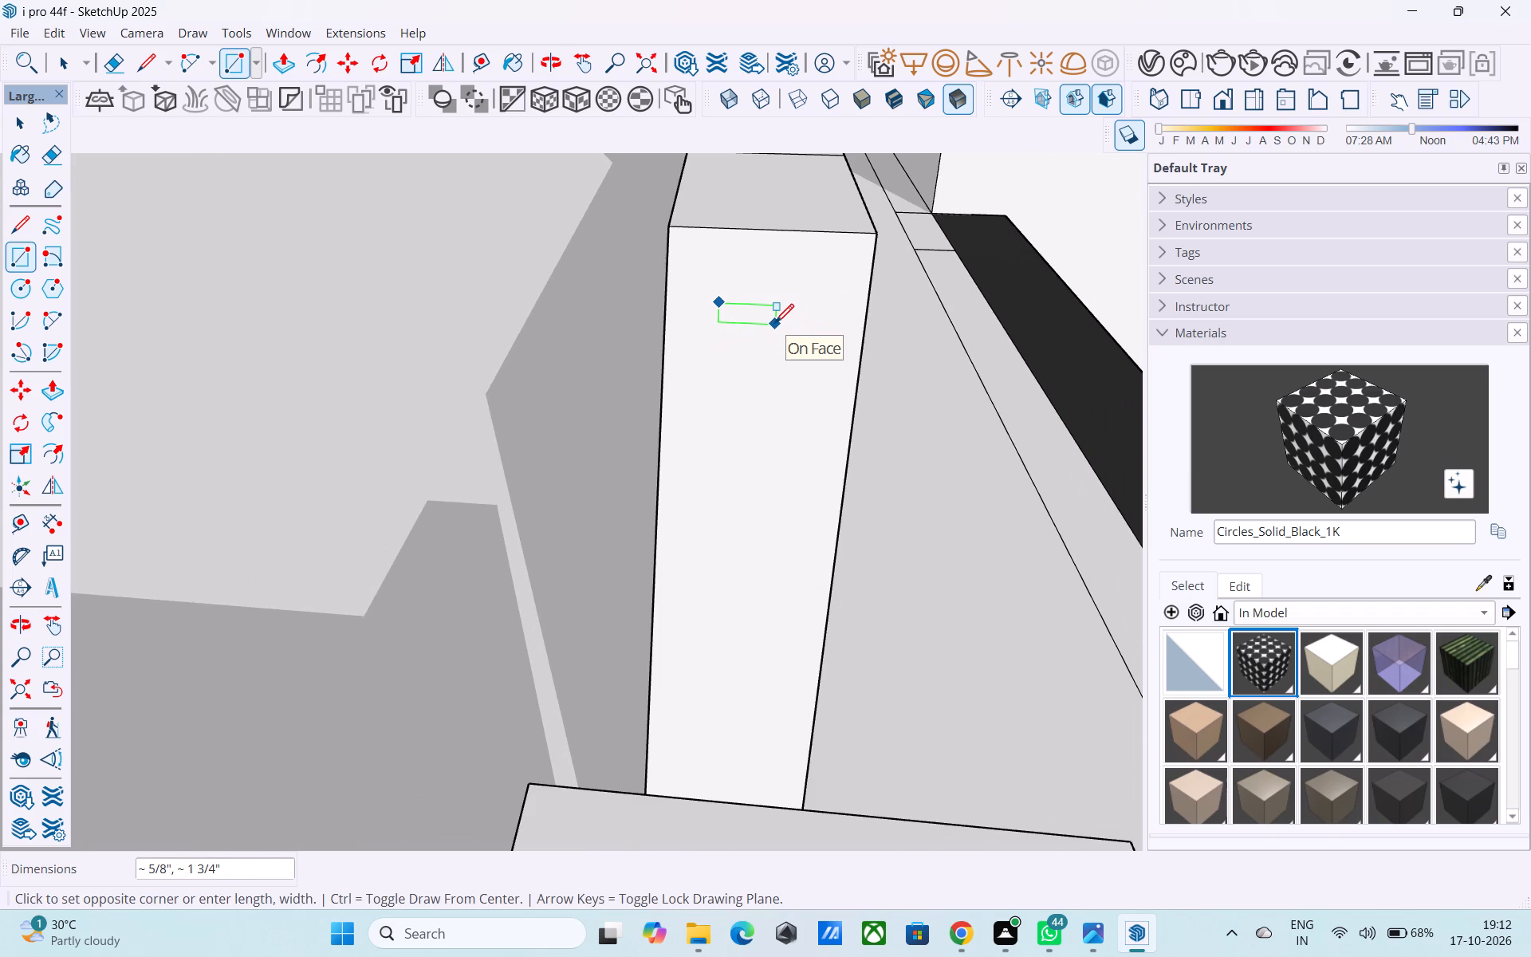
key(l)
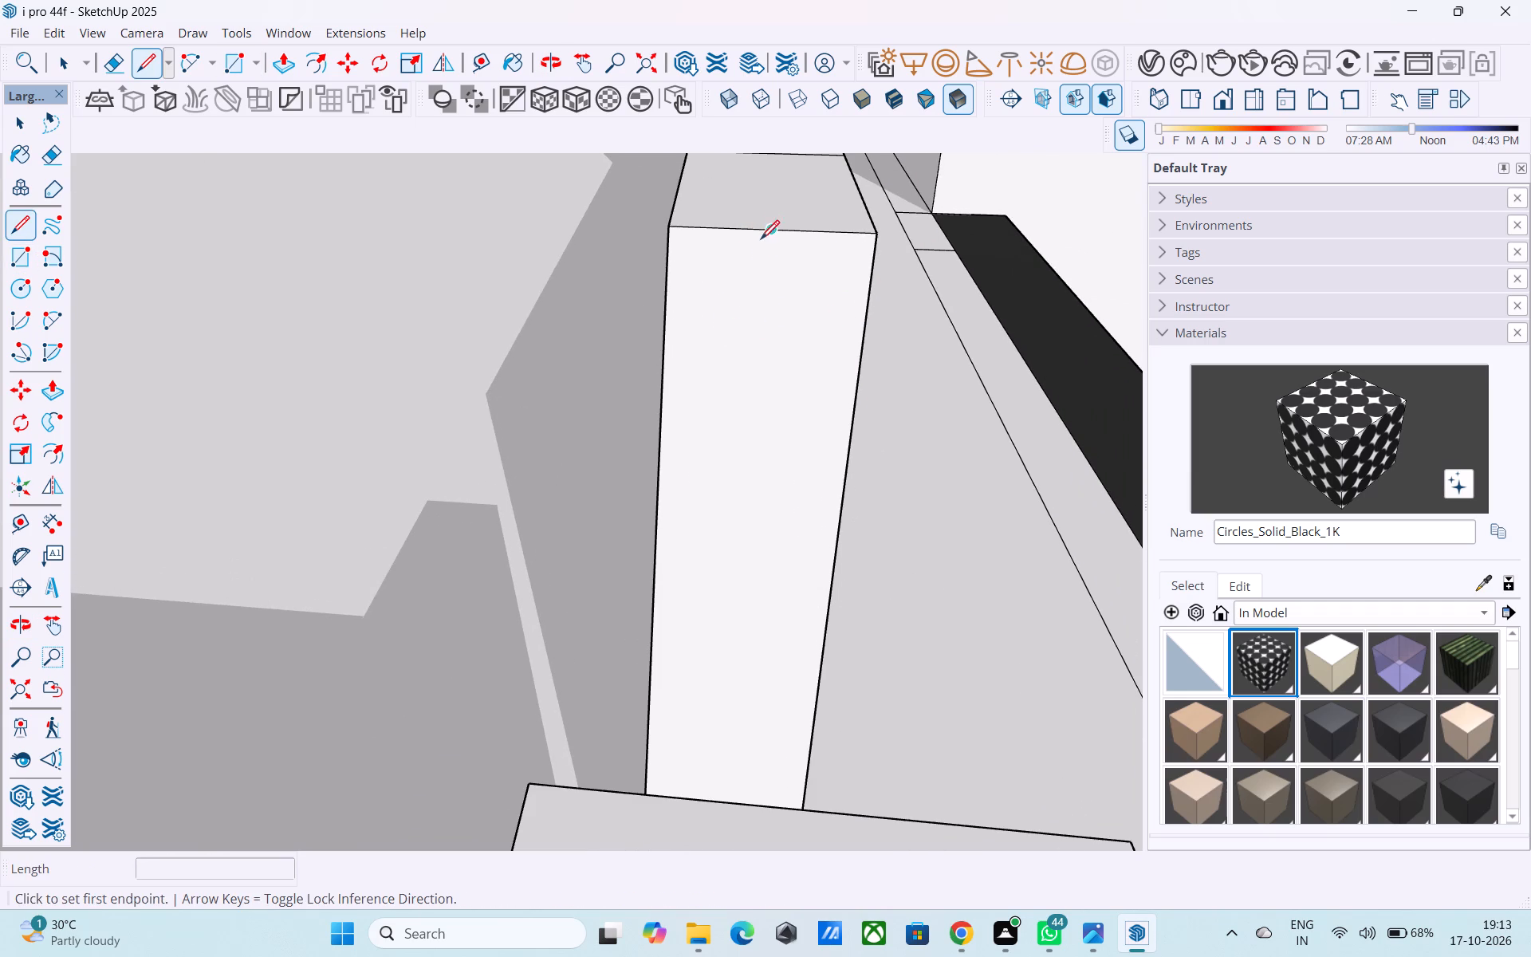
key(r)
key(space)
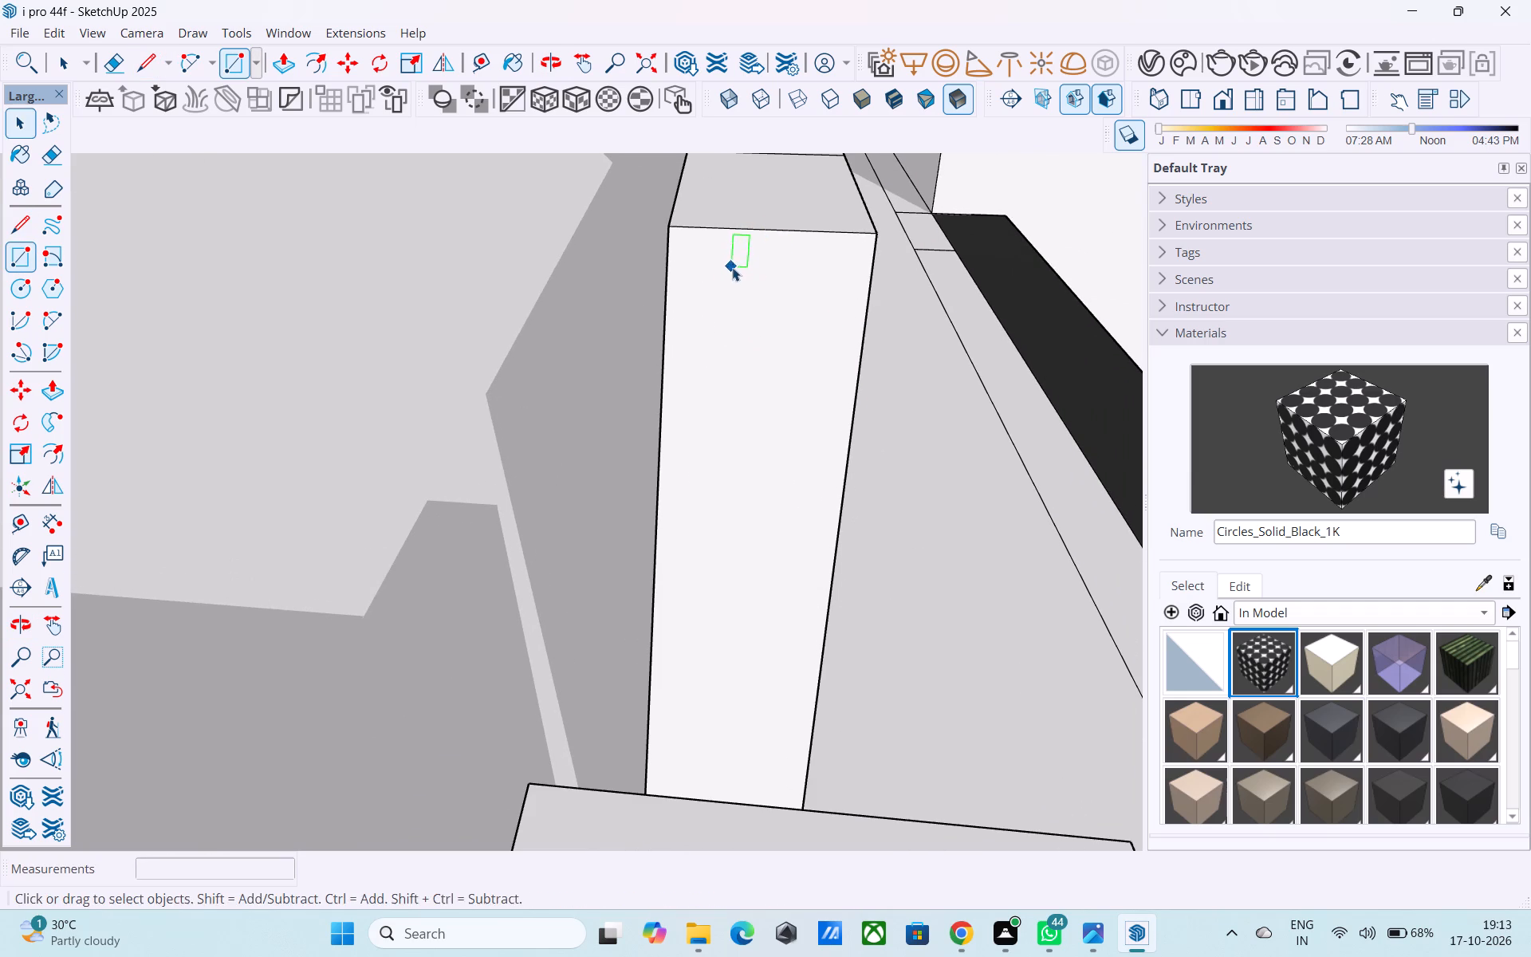
Draw a short vertical line down the parapet's end face in the cut opening, starting at the middle of its top edge.
key(l)
click(775, 234)
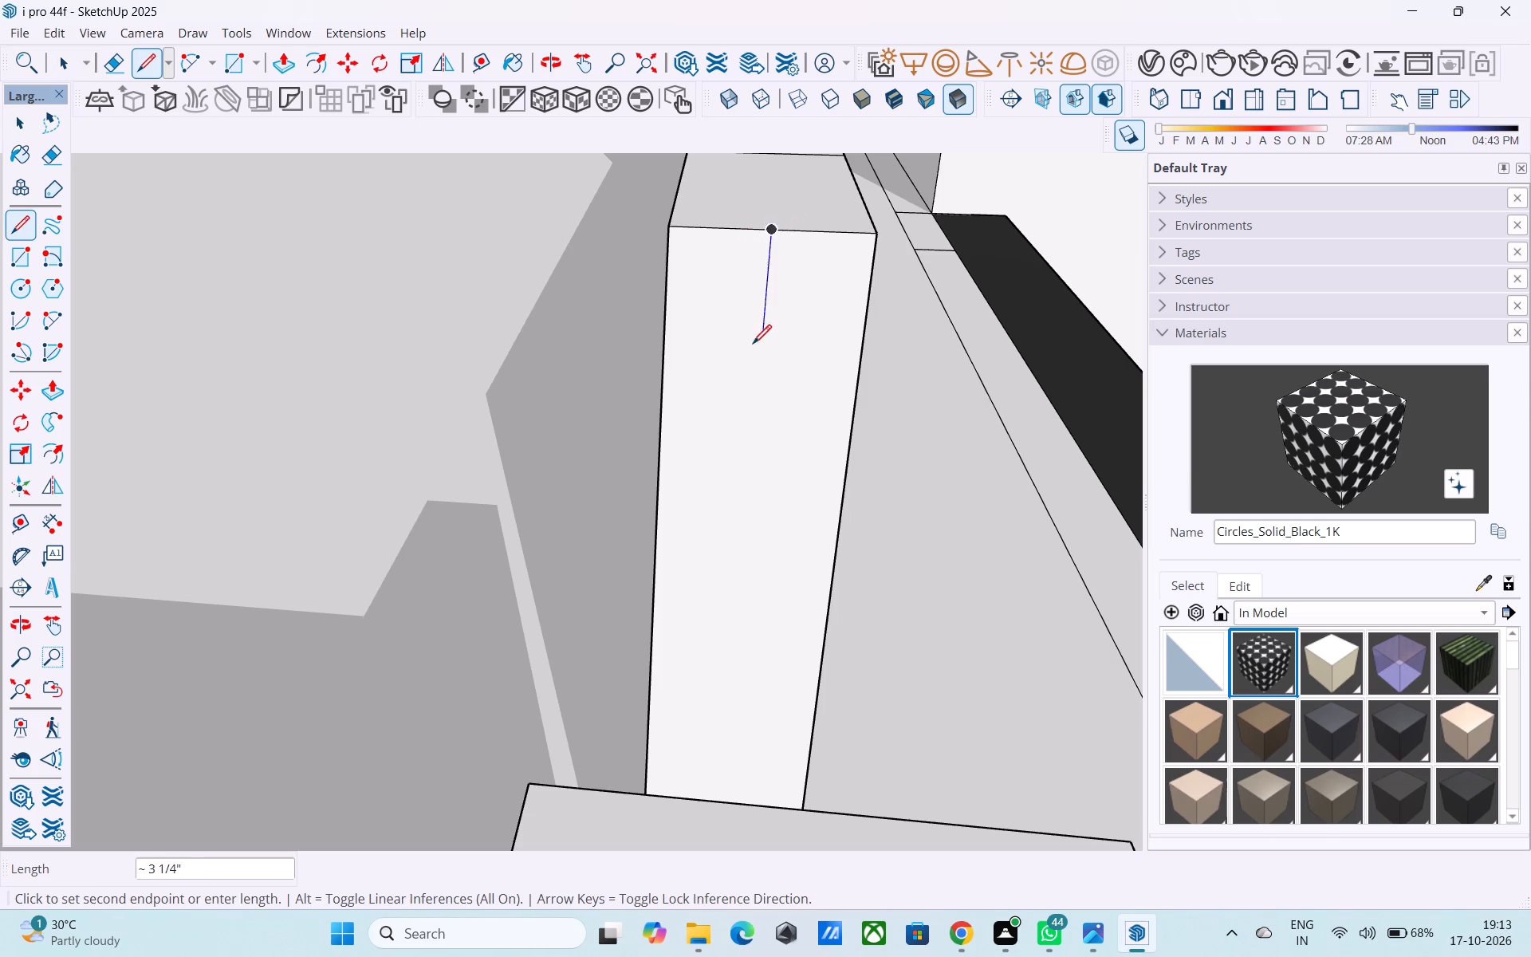
click(758, 363)
key(space)
key(l)
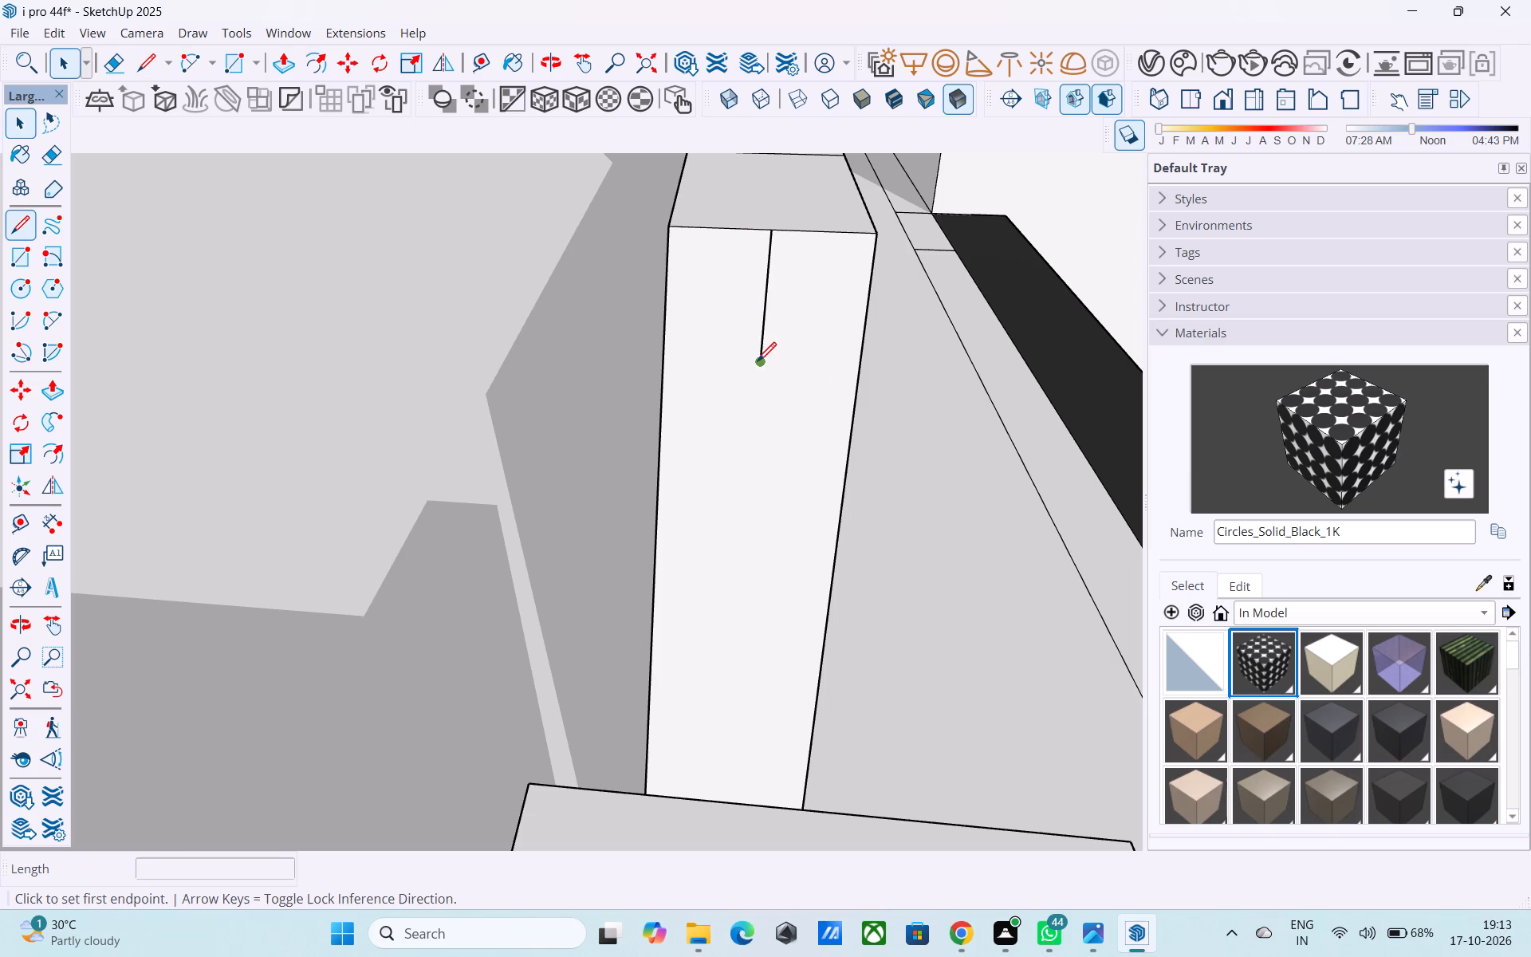
Copy the short vertical line 1" along the end face's top edge toward the roof side.
key(space)
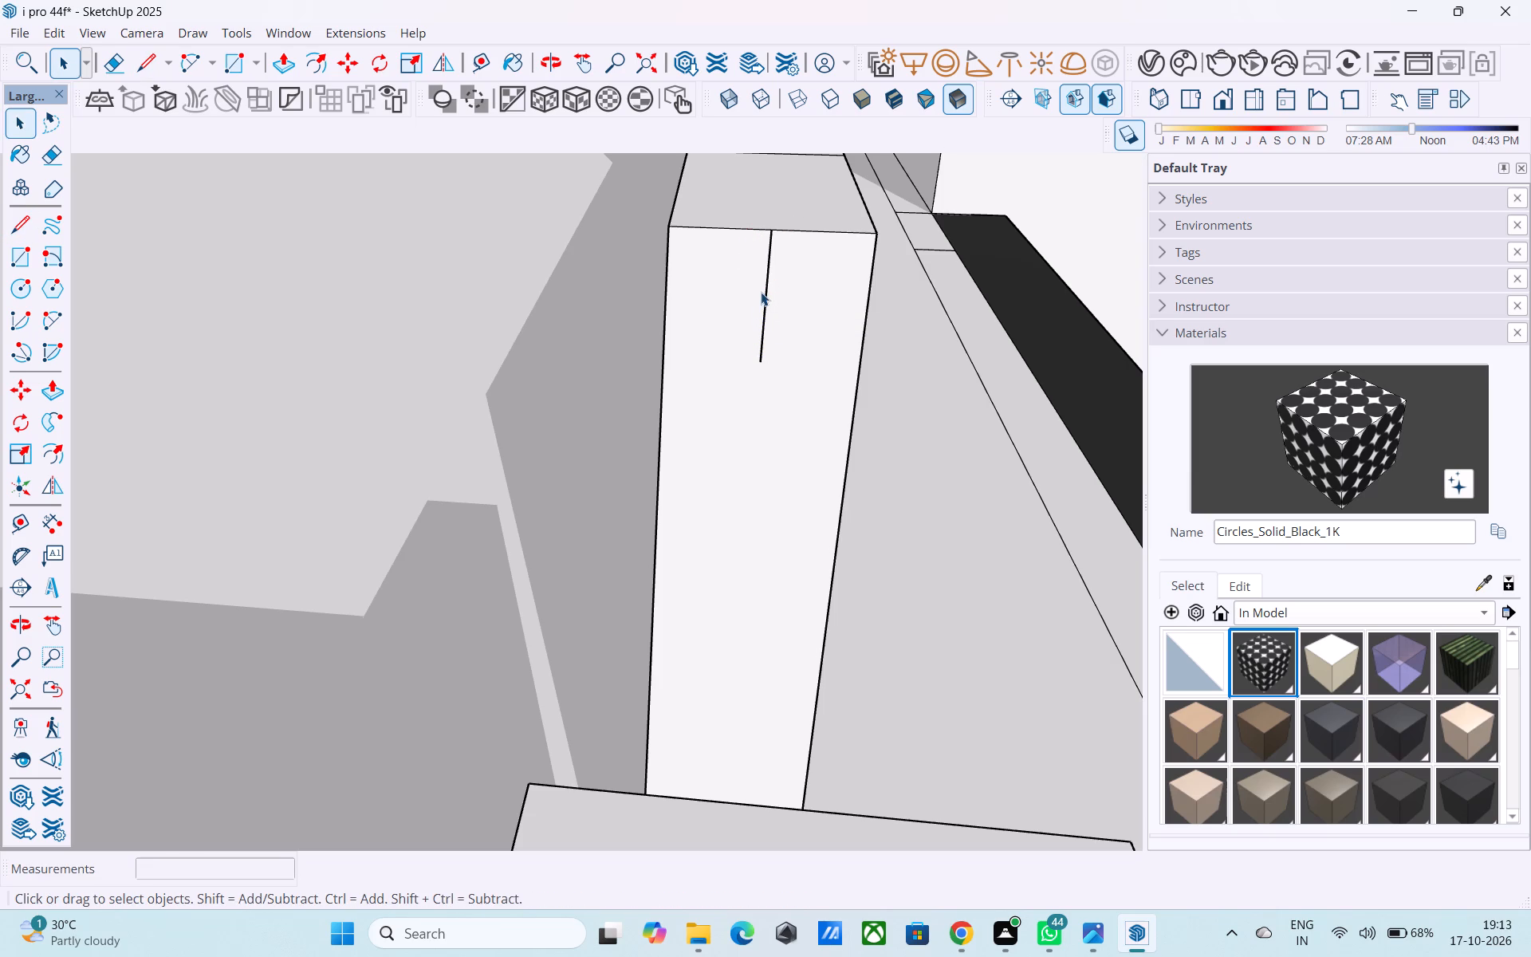
click(765, 291)
key(m)
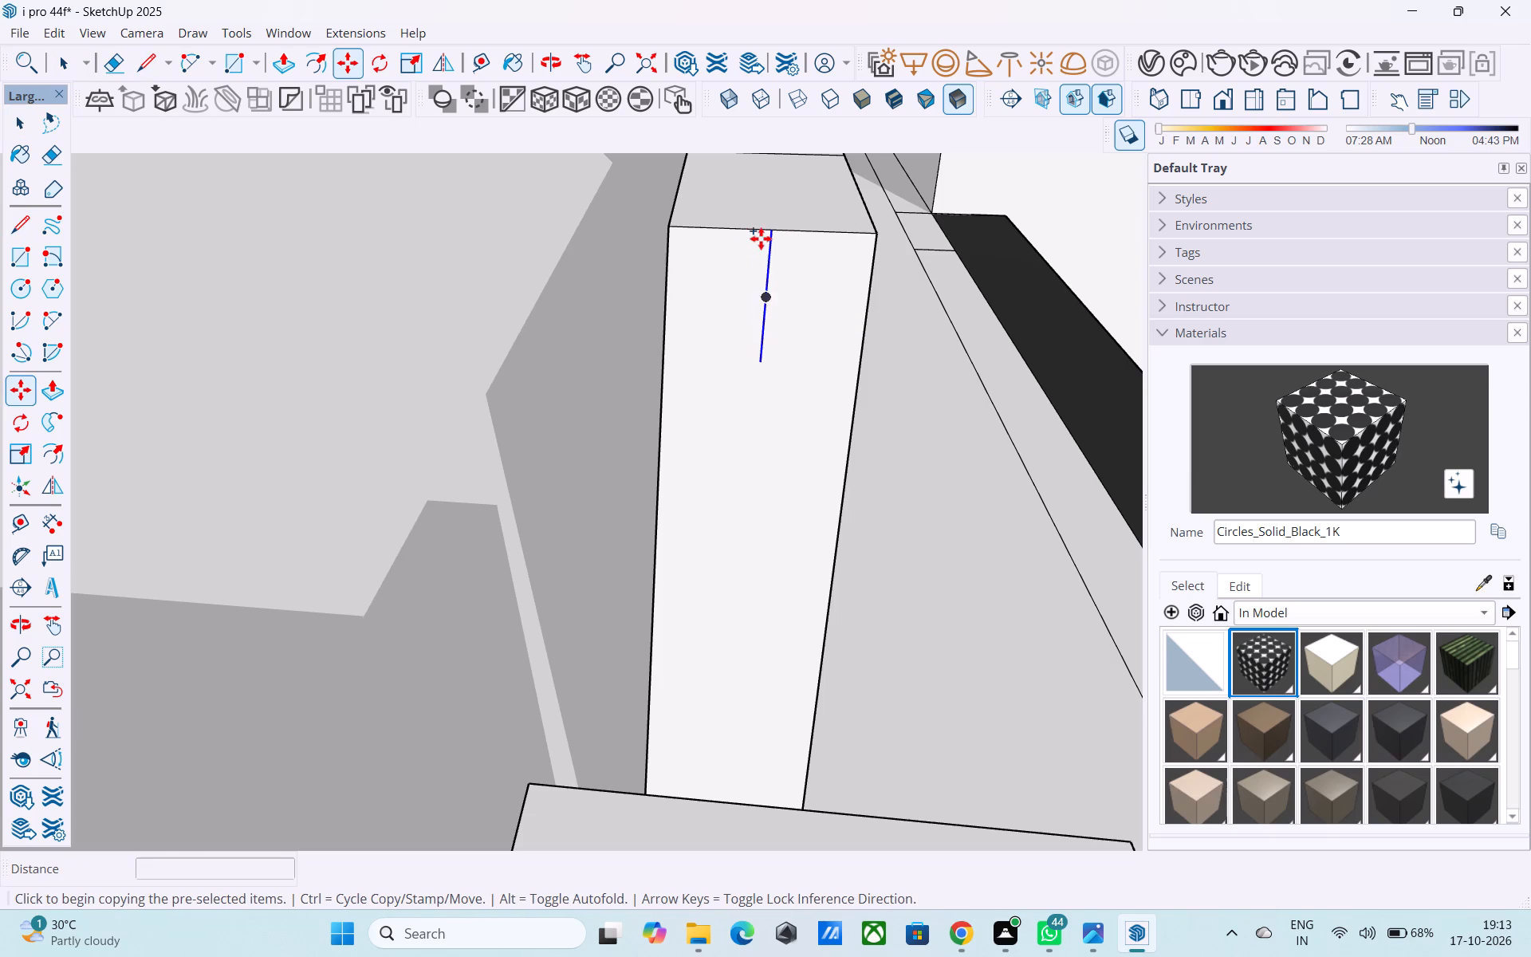
click(769, 233)
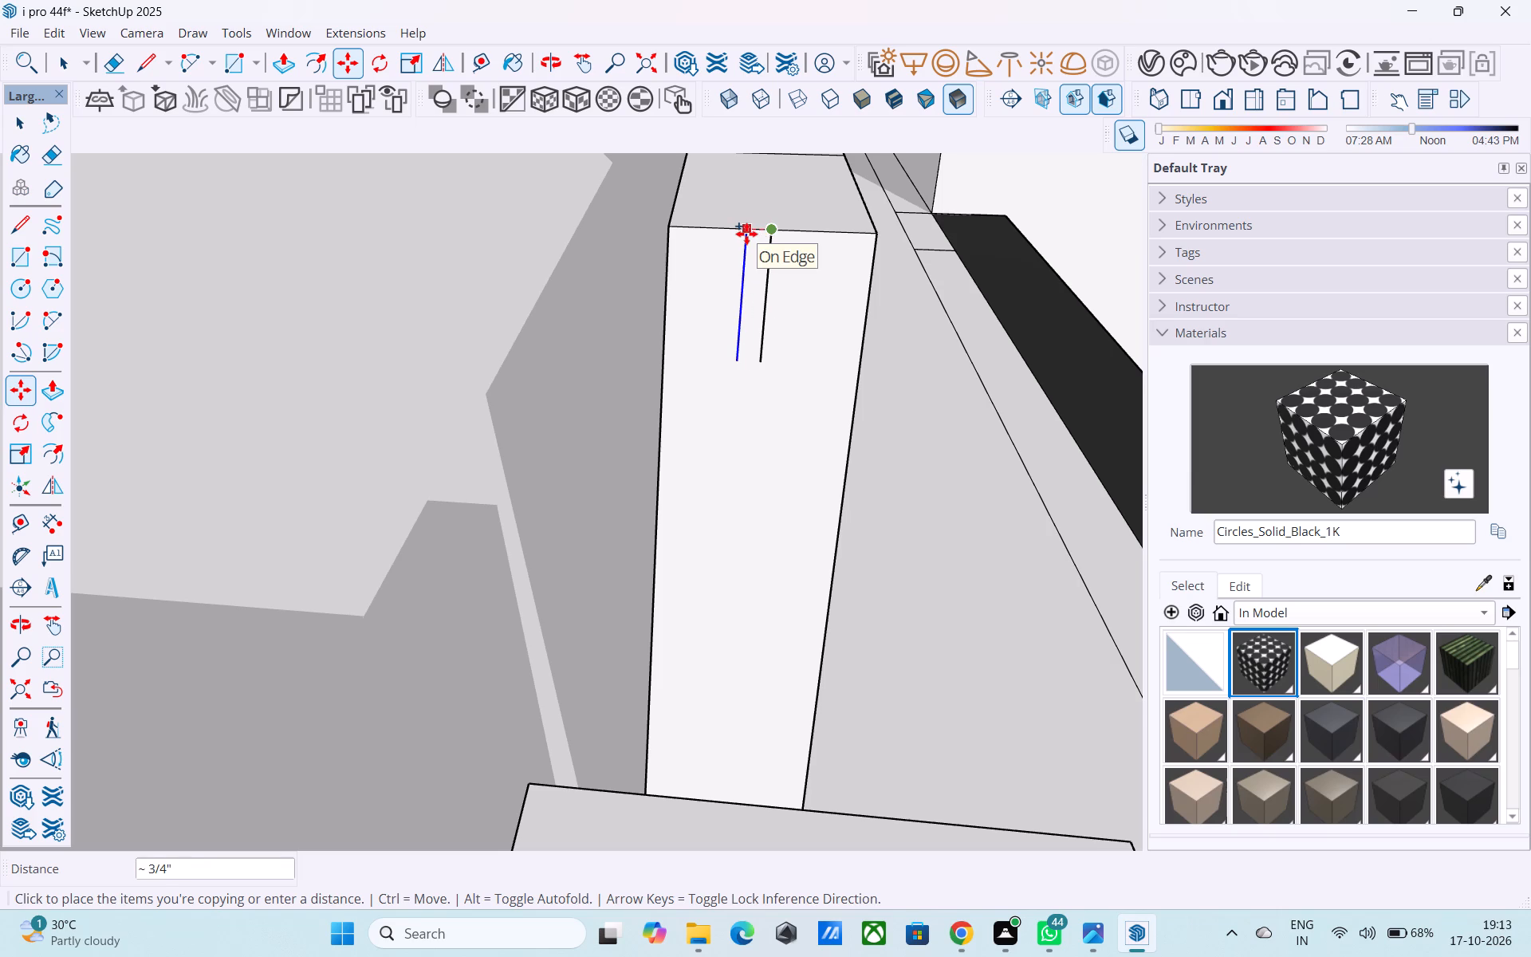
text(2")
key(Return)
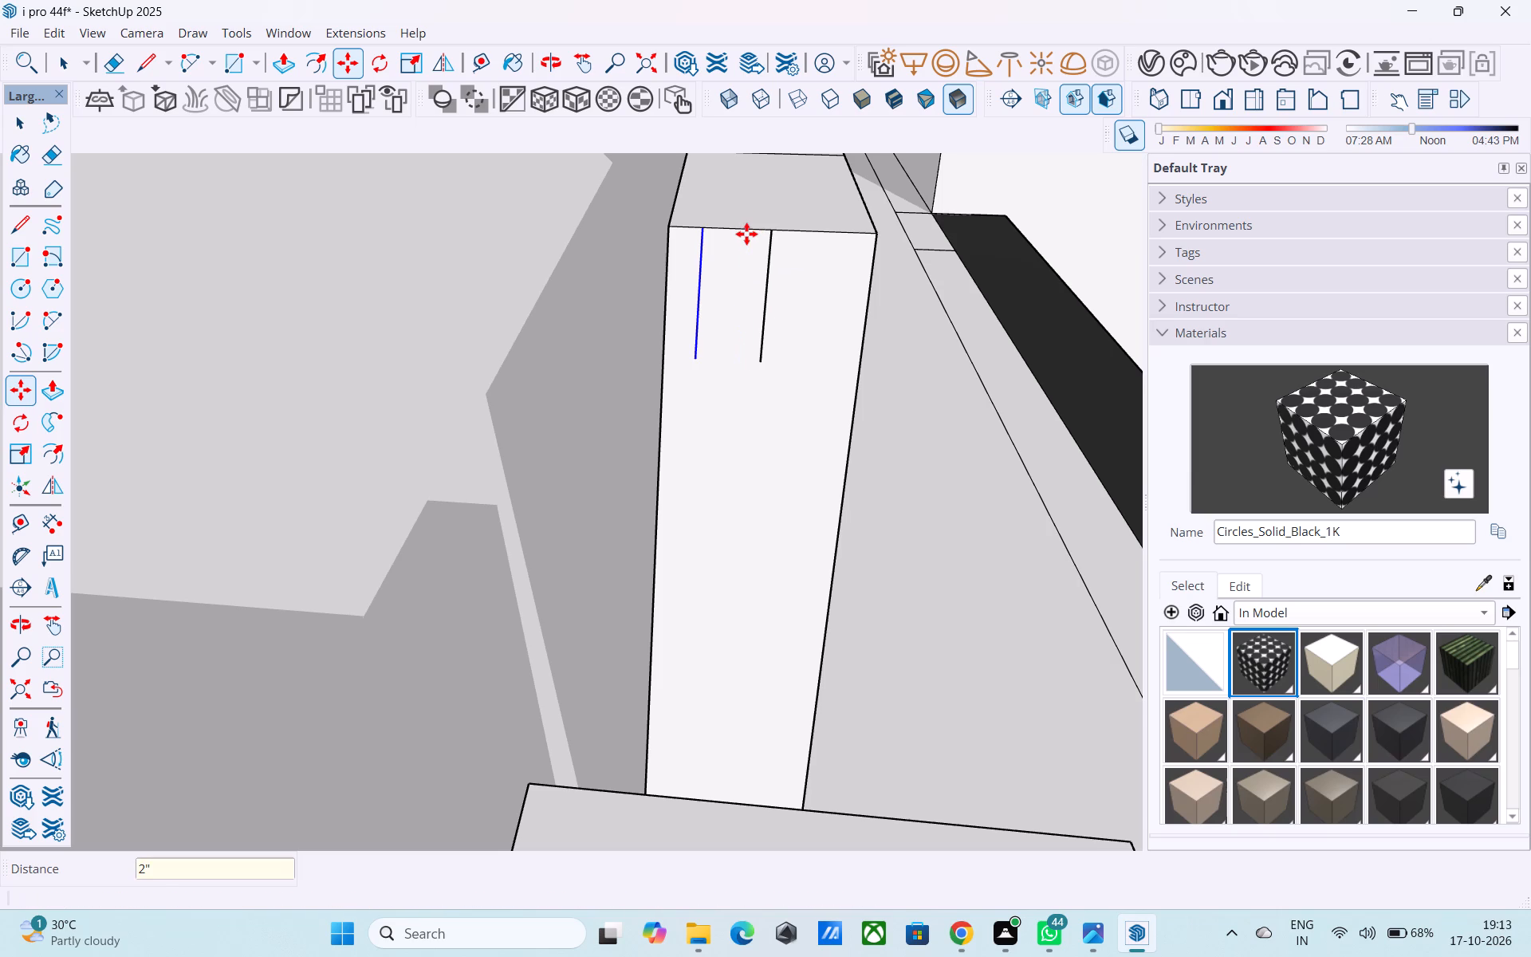
text(1")
key(Return)
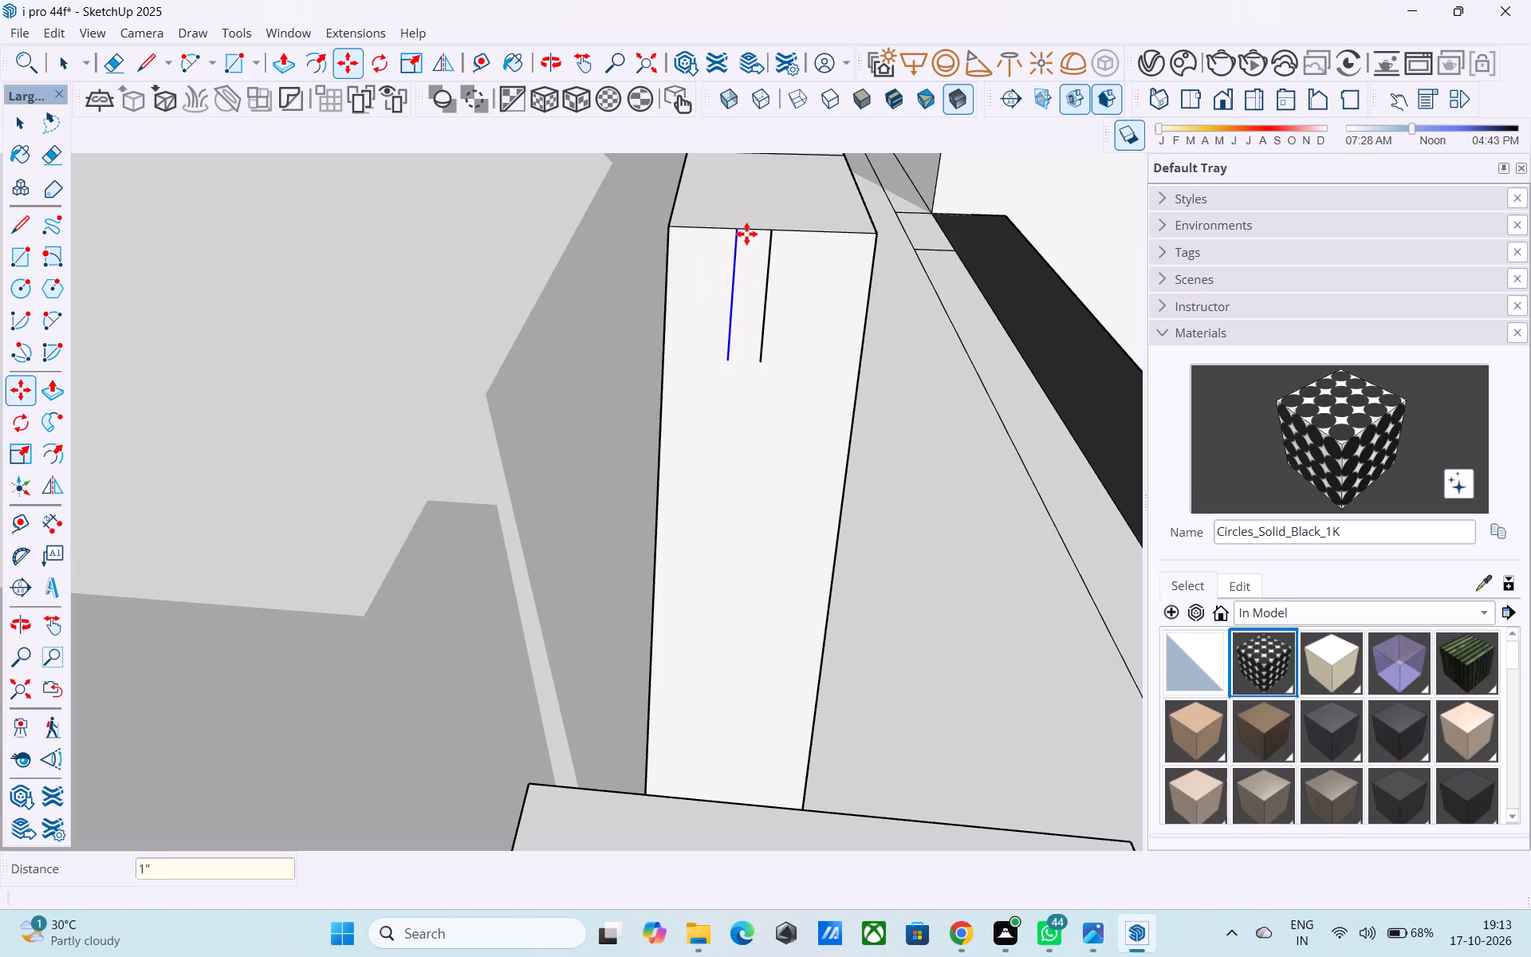
Draw a 2" by 2" square on the parapet's end face from the copied line's top endpoint.
key(space)
key(r)
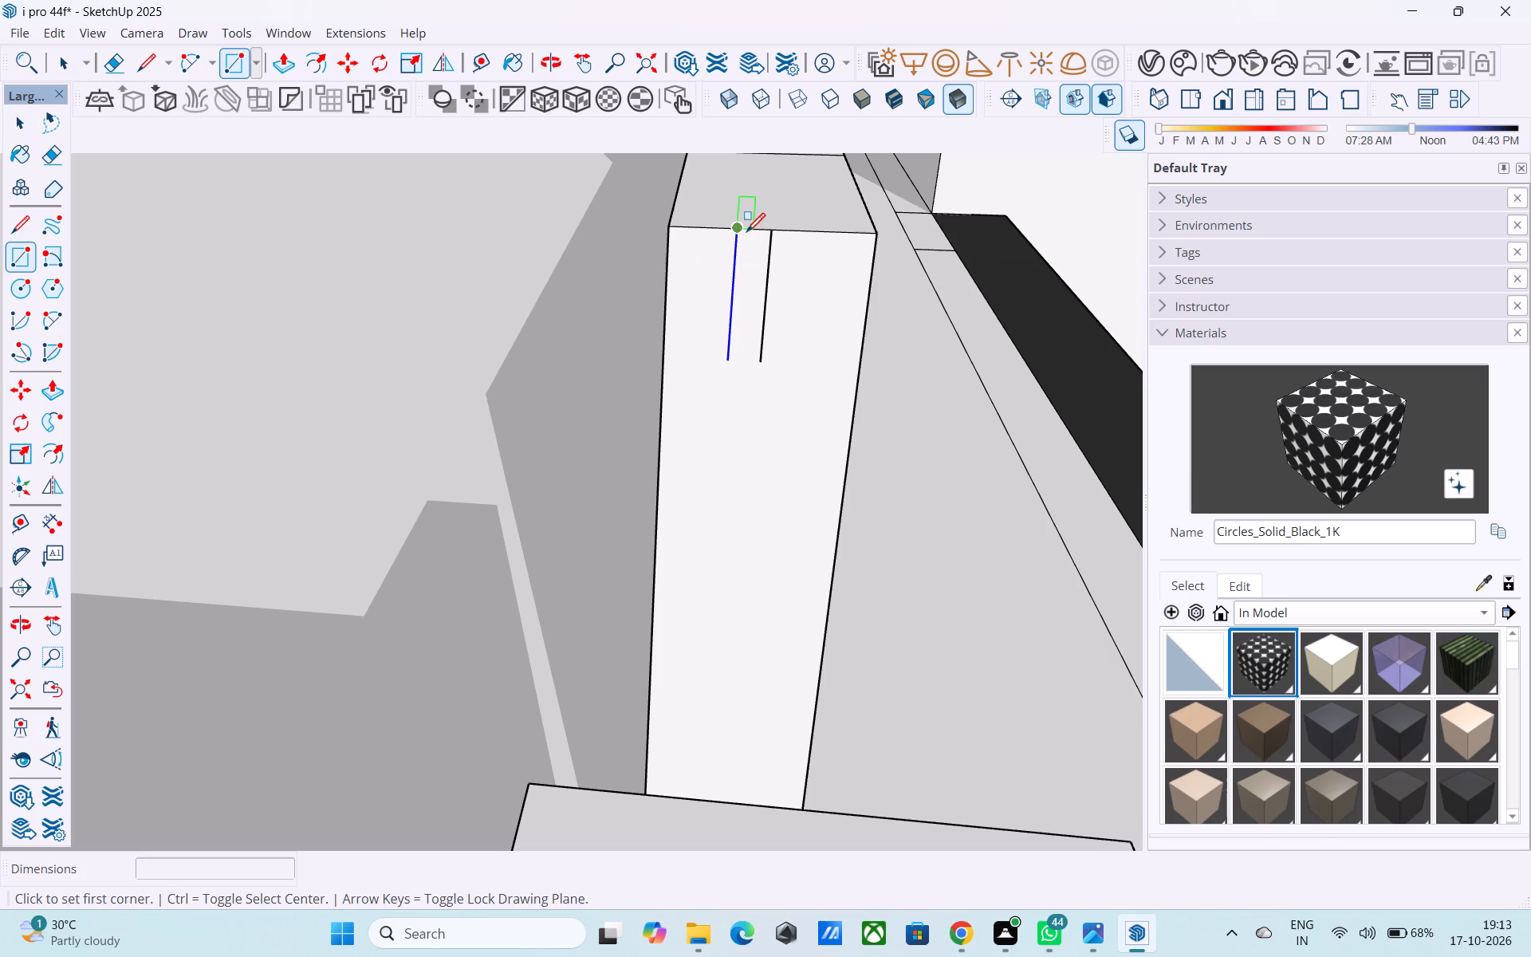
click(742, 227)
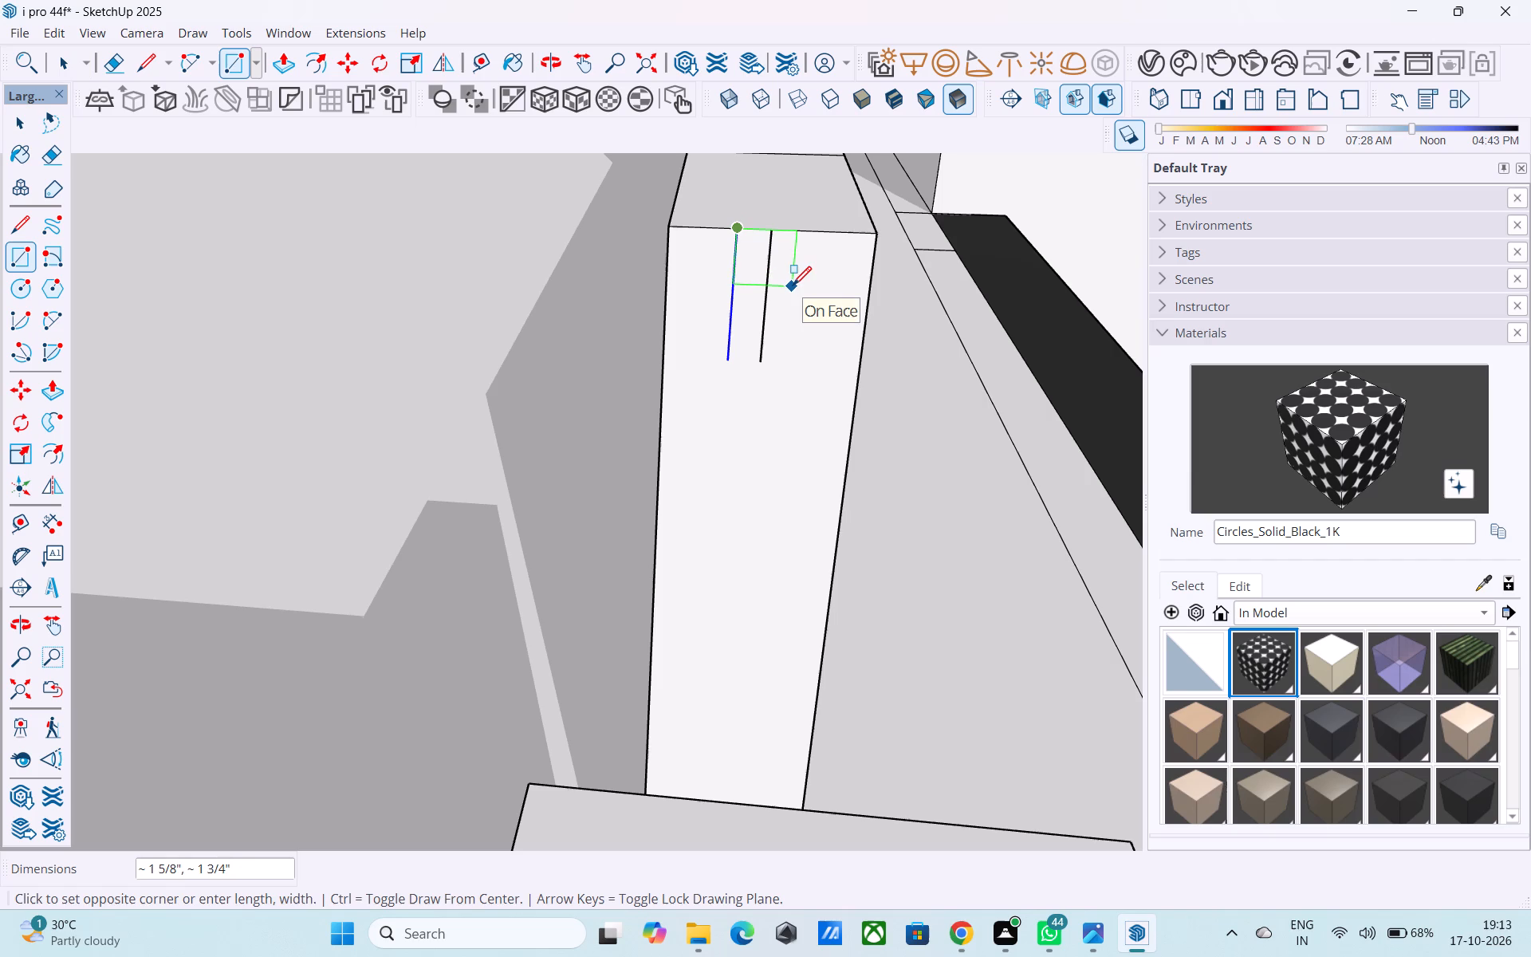
text(2",2")
key(Return)
Erase the guide line inside the square and the leftover line ends beneath it.
key(space)
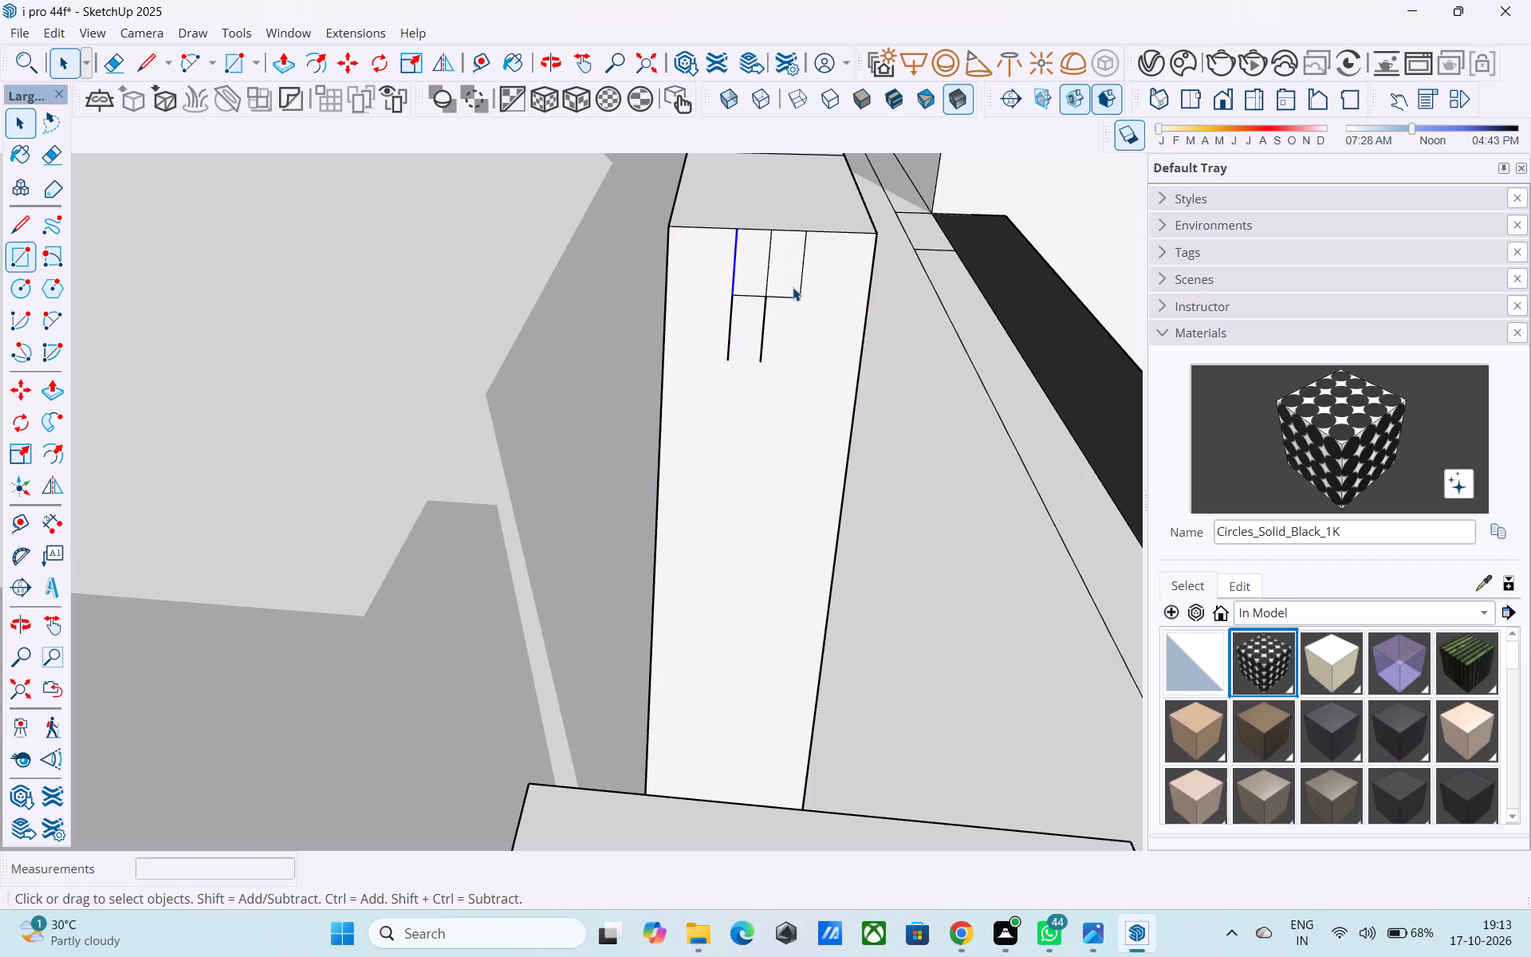
text(E)
drag(793, 287, 758, 280)
drag(785, 341, 684, 363)
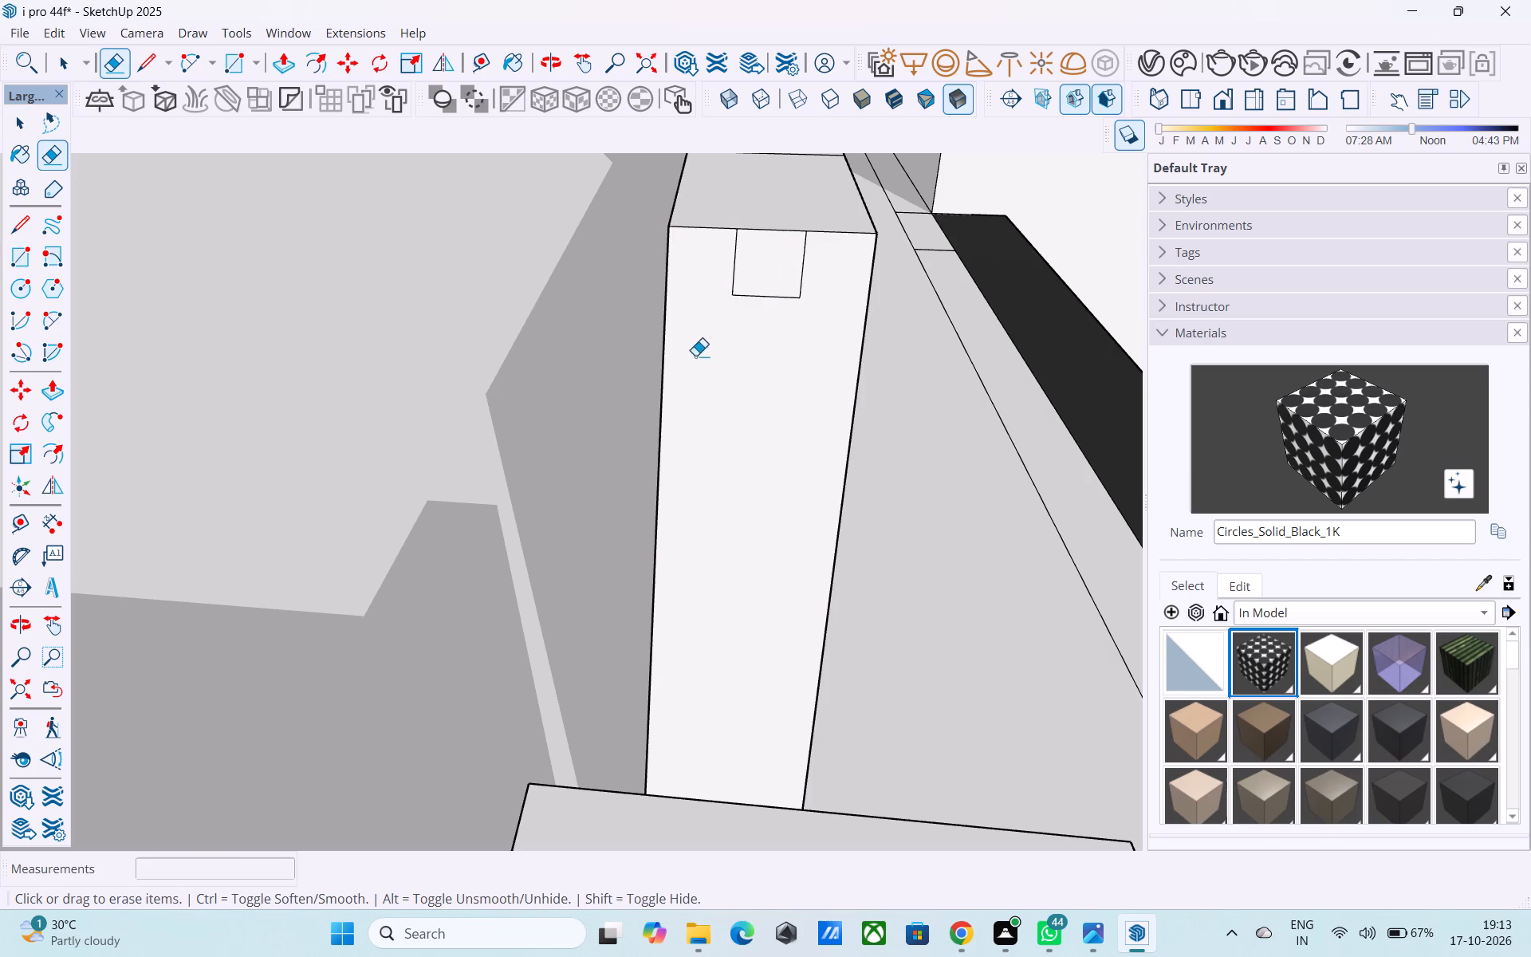
Copy the square 2" down so the copy sits directly beneath the original.
key(space)
click(761, 262)
key(m)
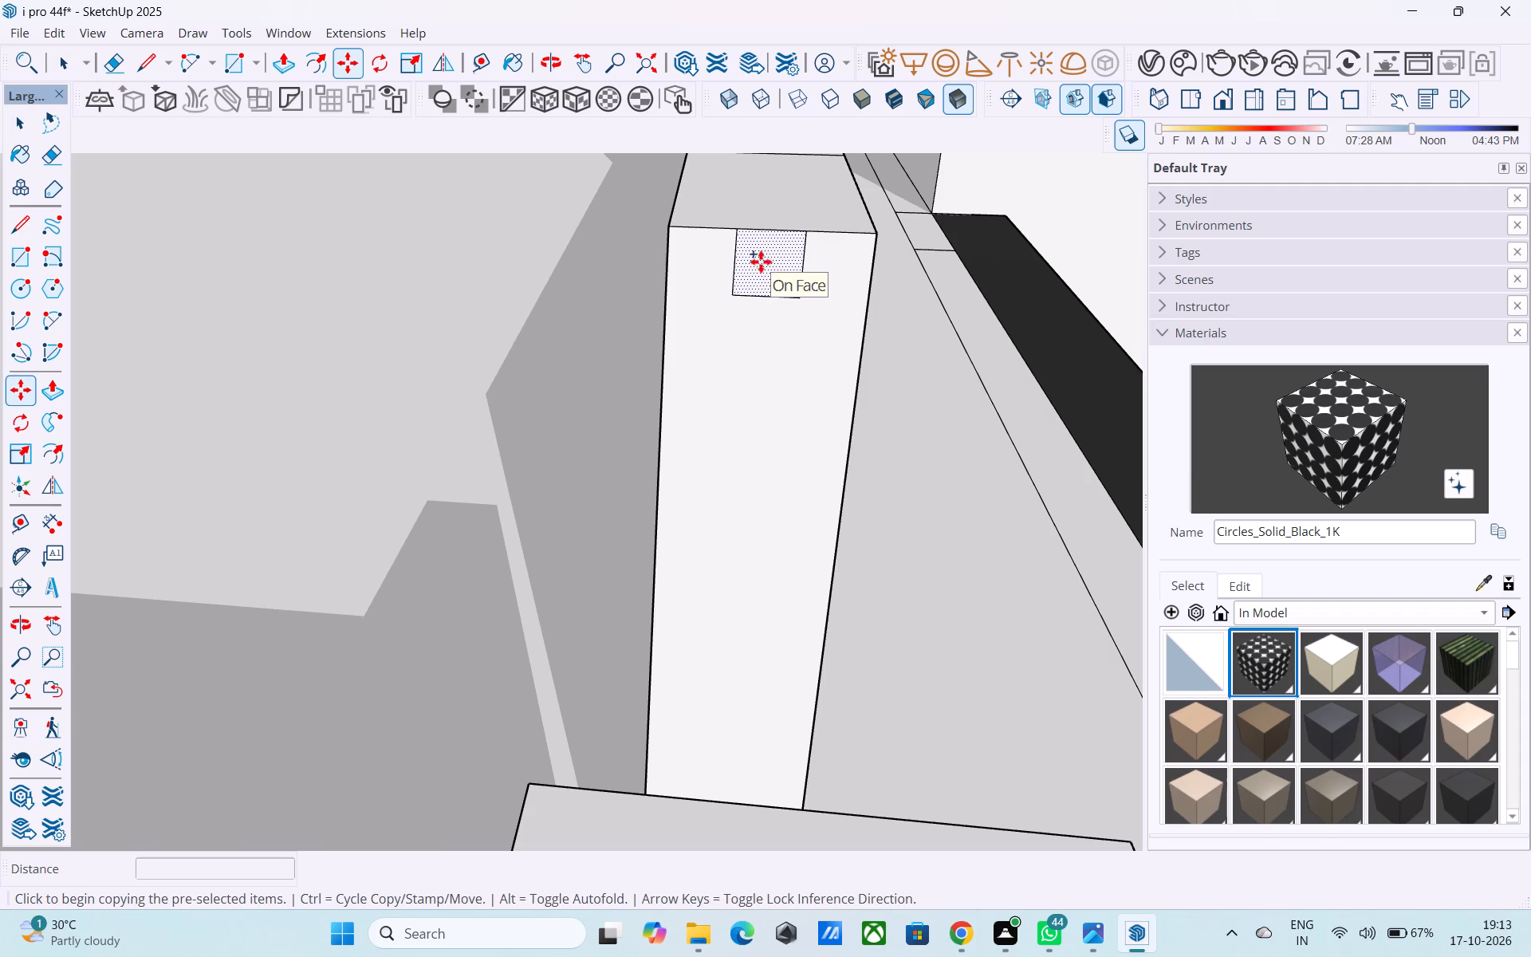
click(744, 232)
click(737, 298)
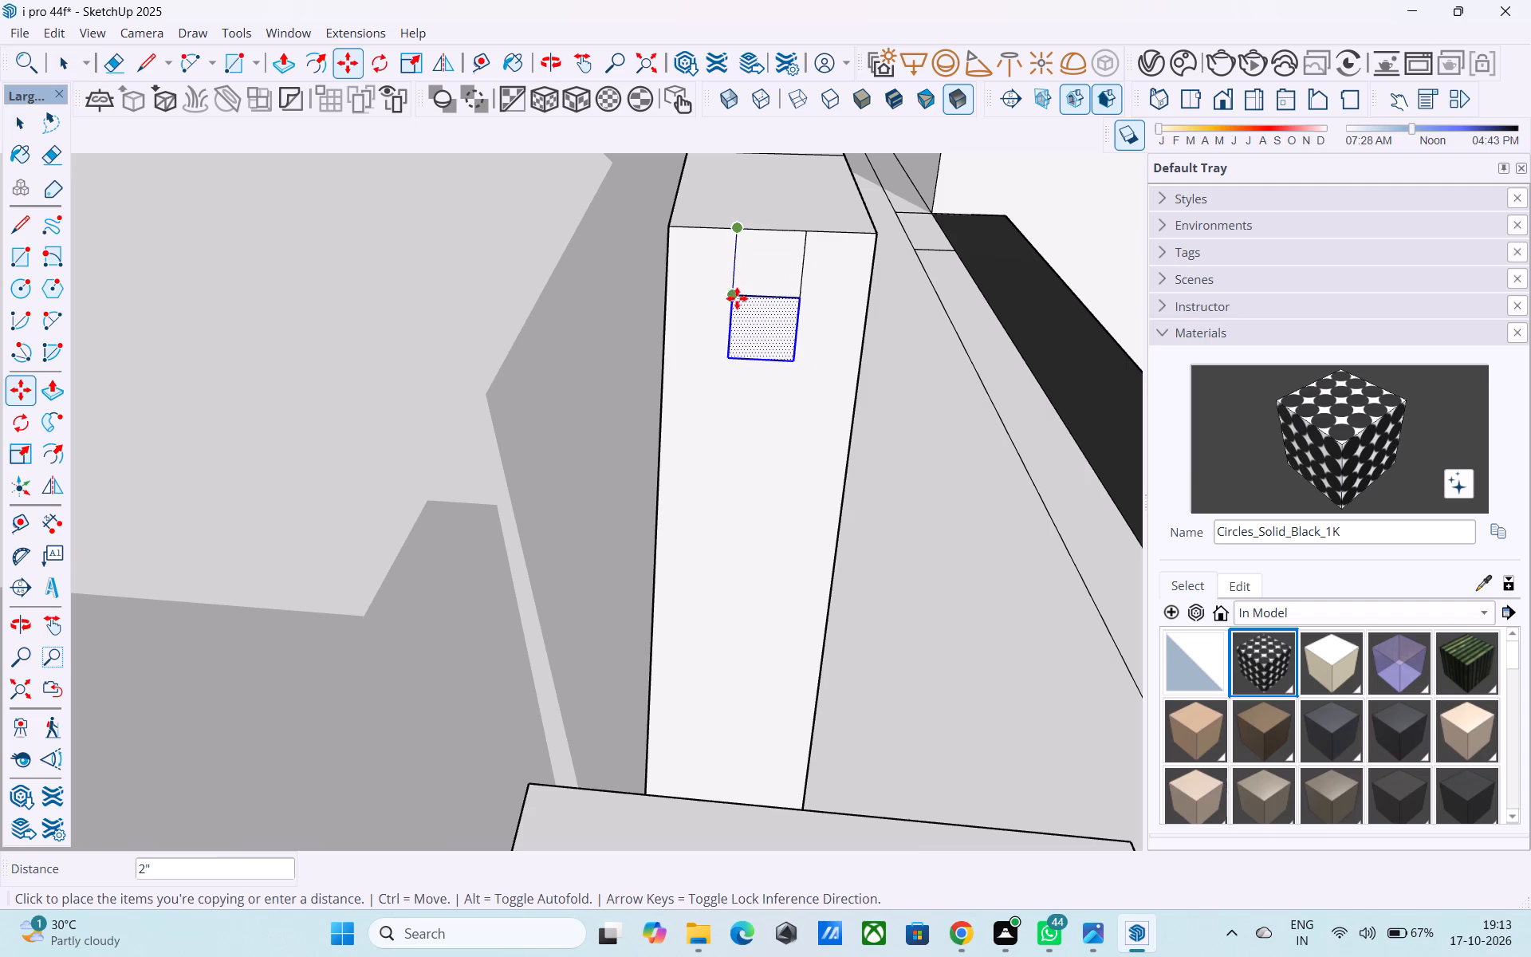
Copy the square four more times down the end face, spacing the copies about 2 7/16" to 2 11/16" apart.
click(738, 297)
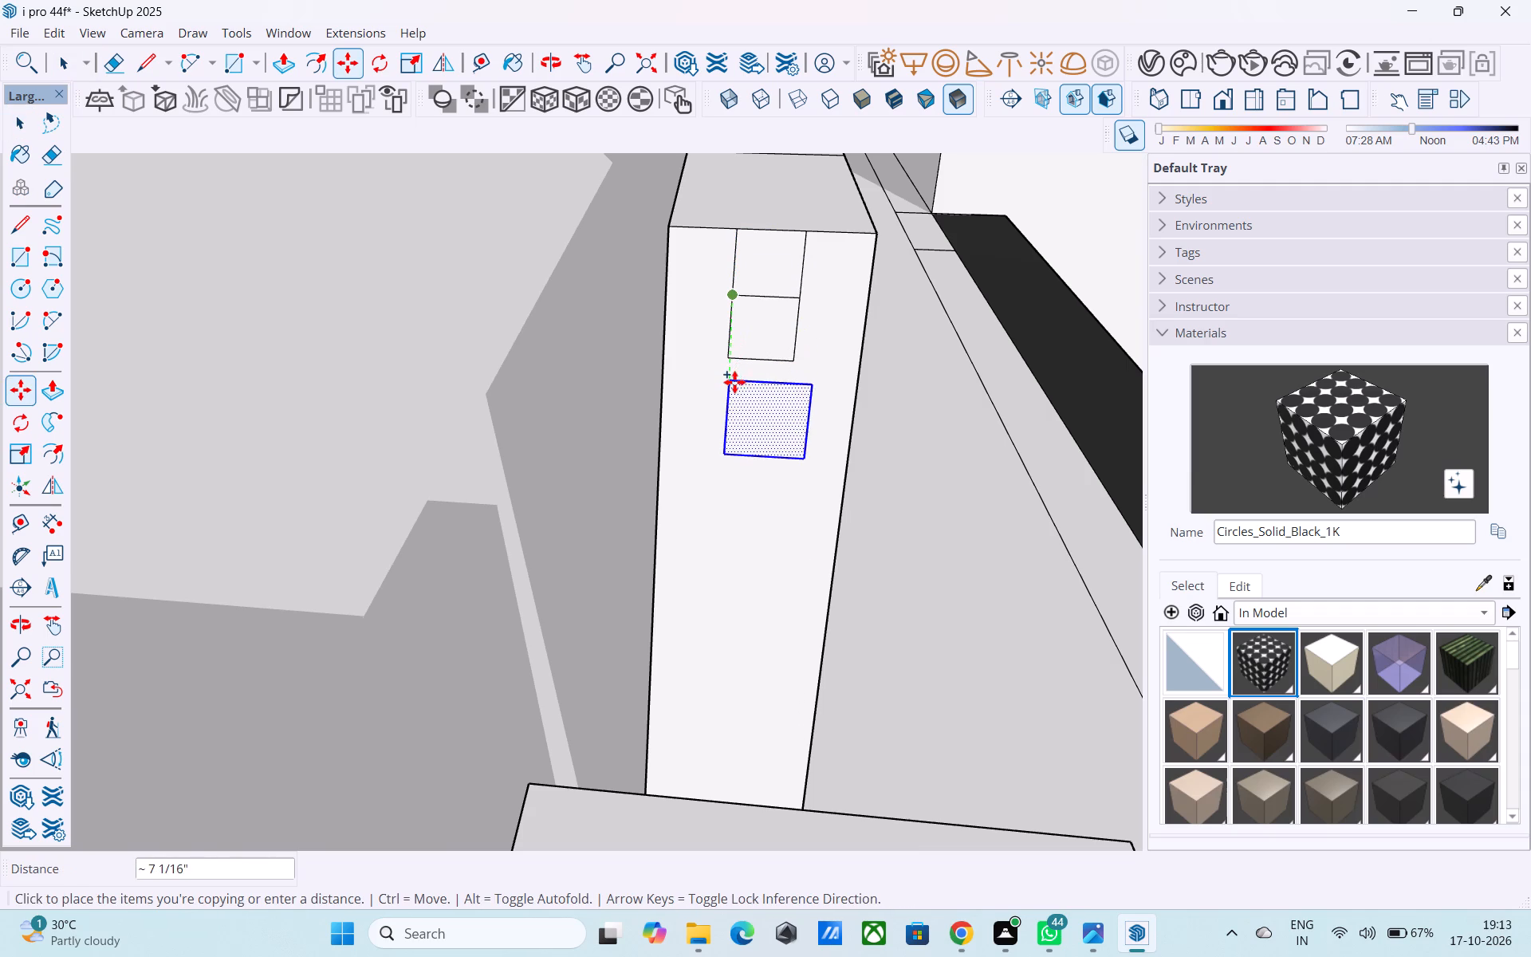
scroll(733, 384, up, 5)
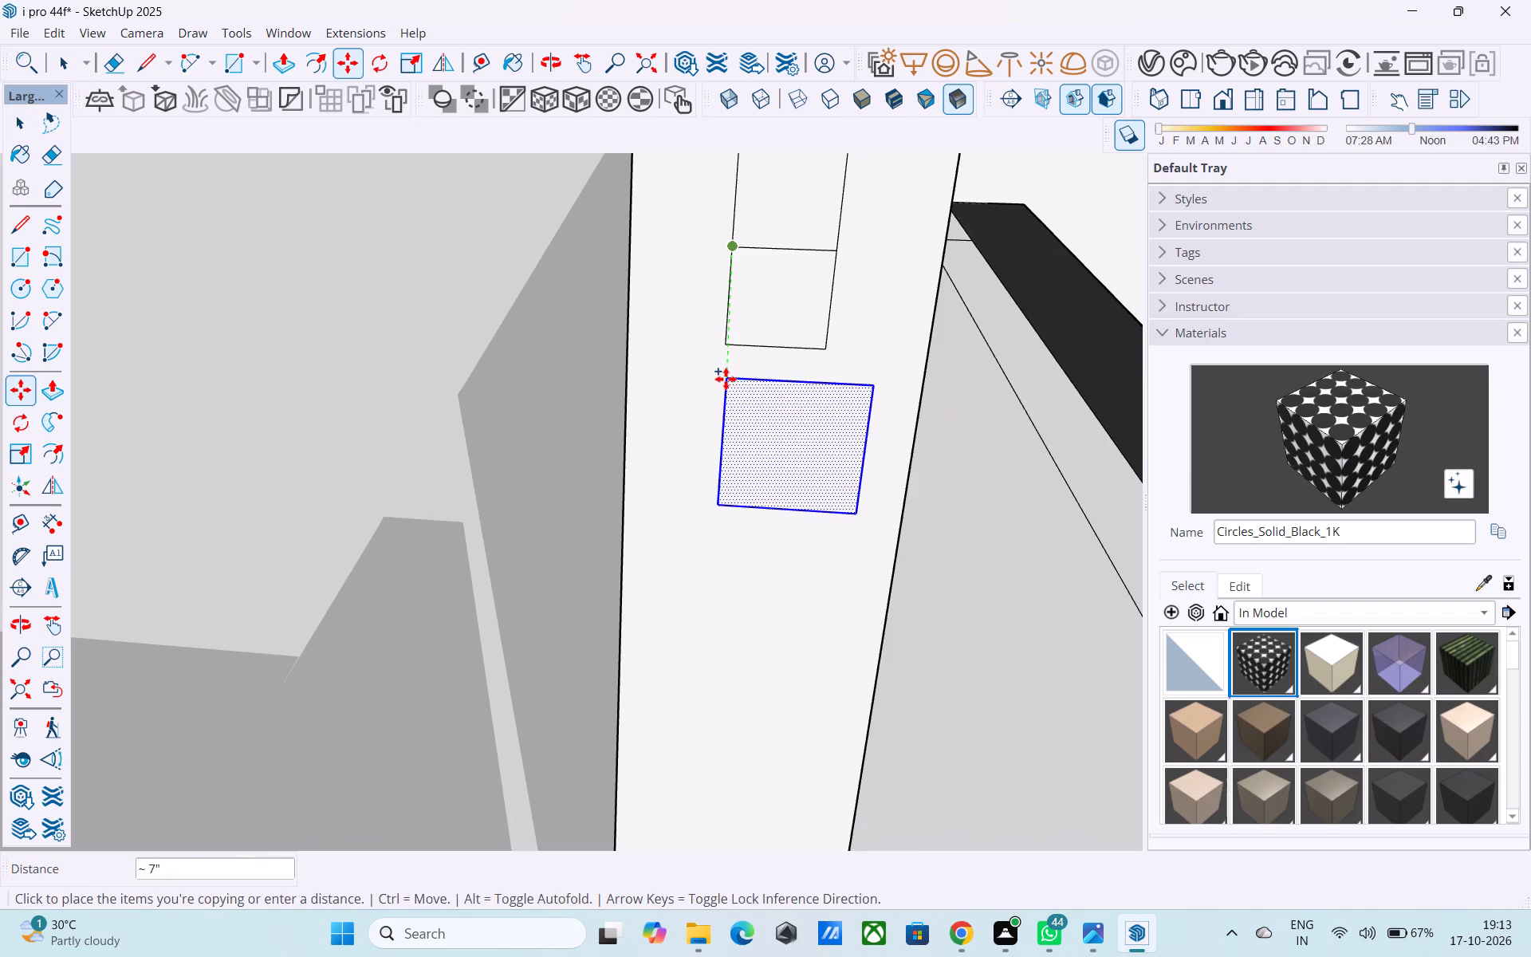
middle_drag(726, 379, 878, 429)
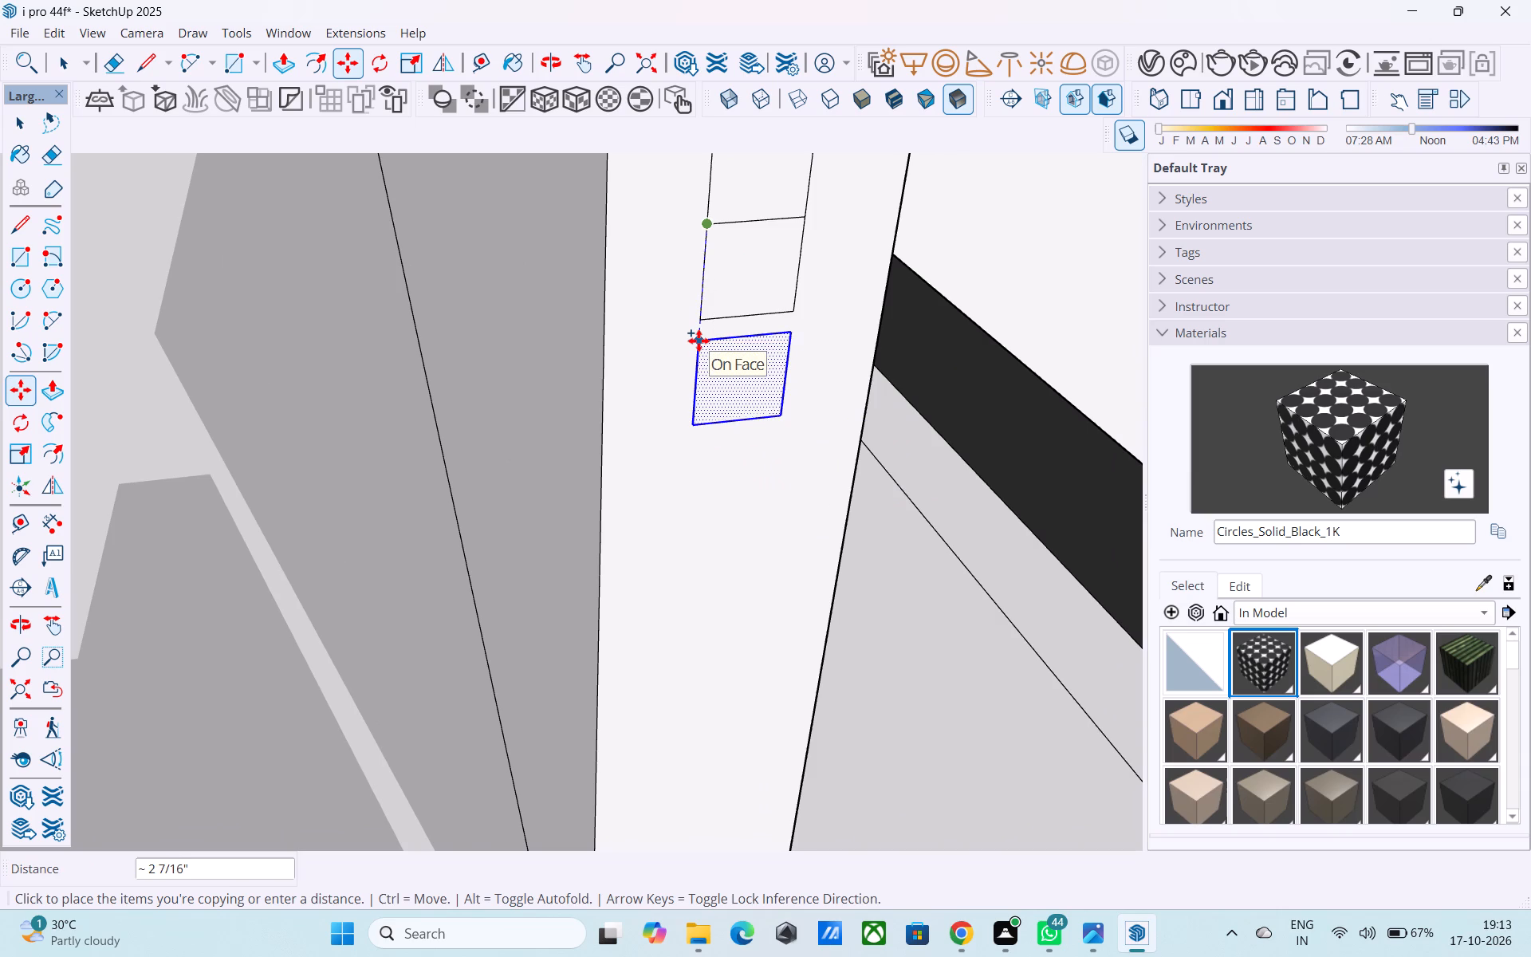
click(699, 340)
click(699, 344)
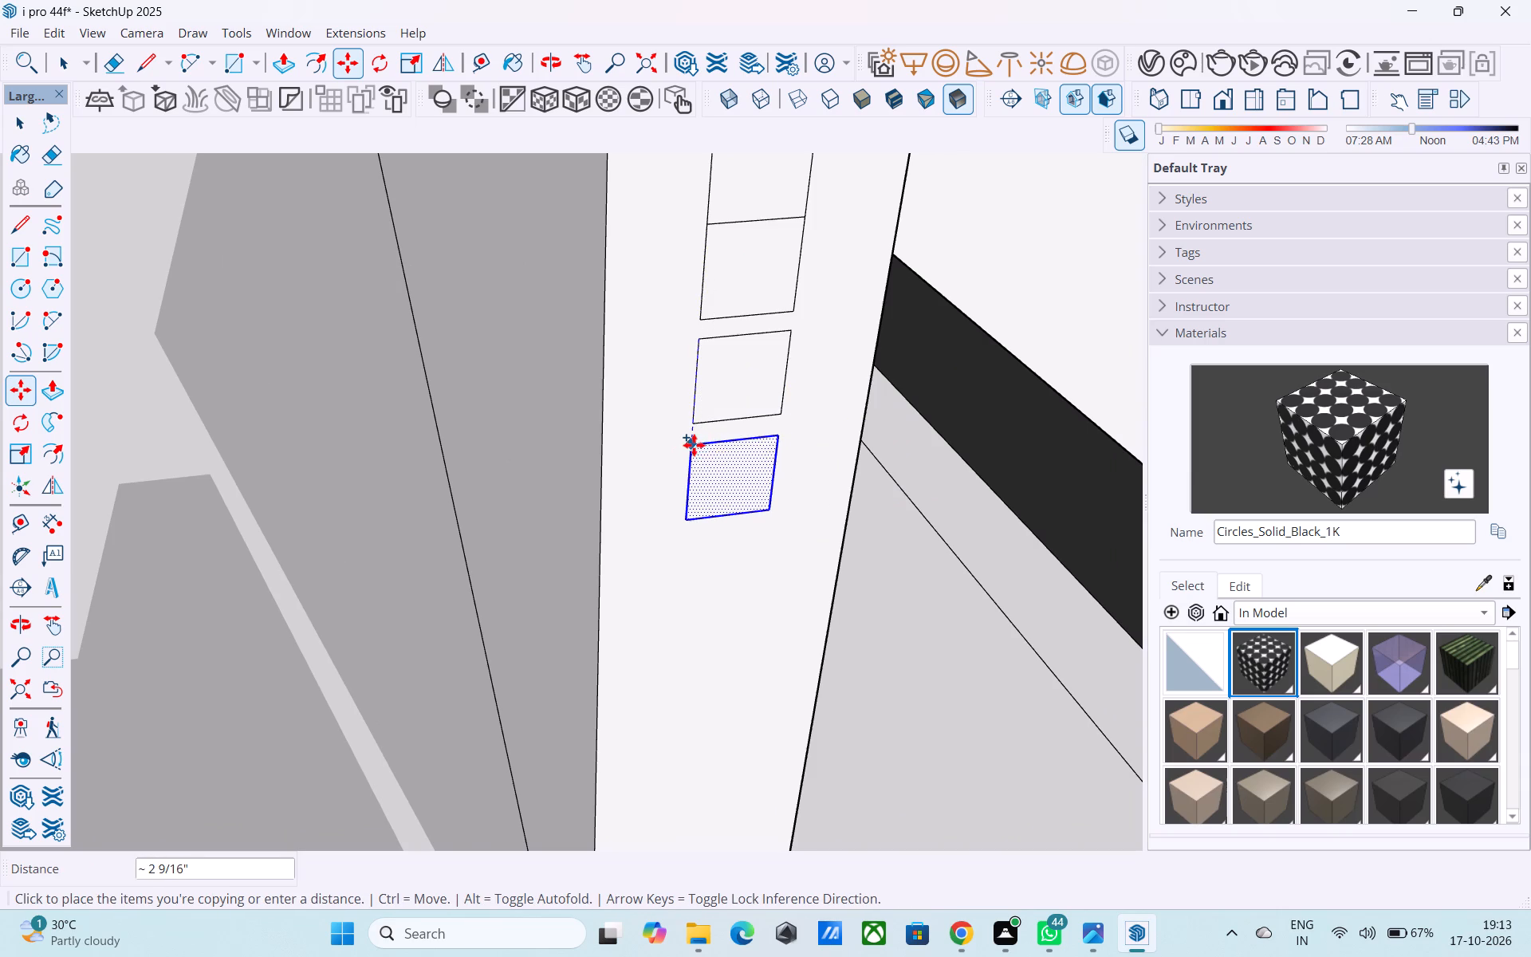
click(695, 445)
click(696, 447)
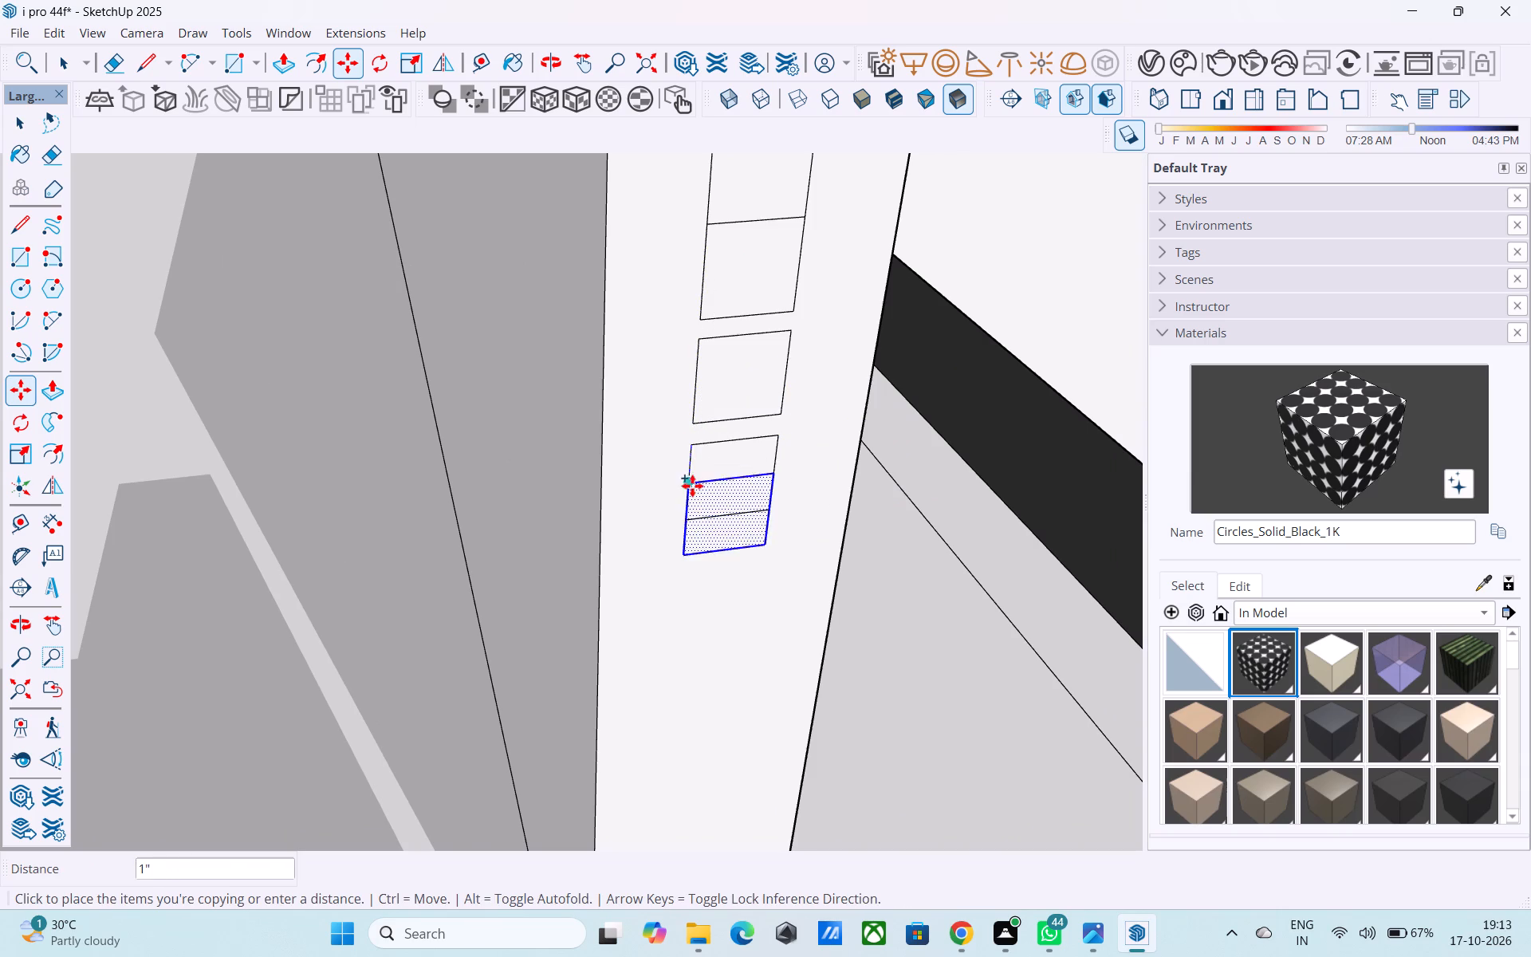
click(692, 543)
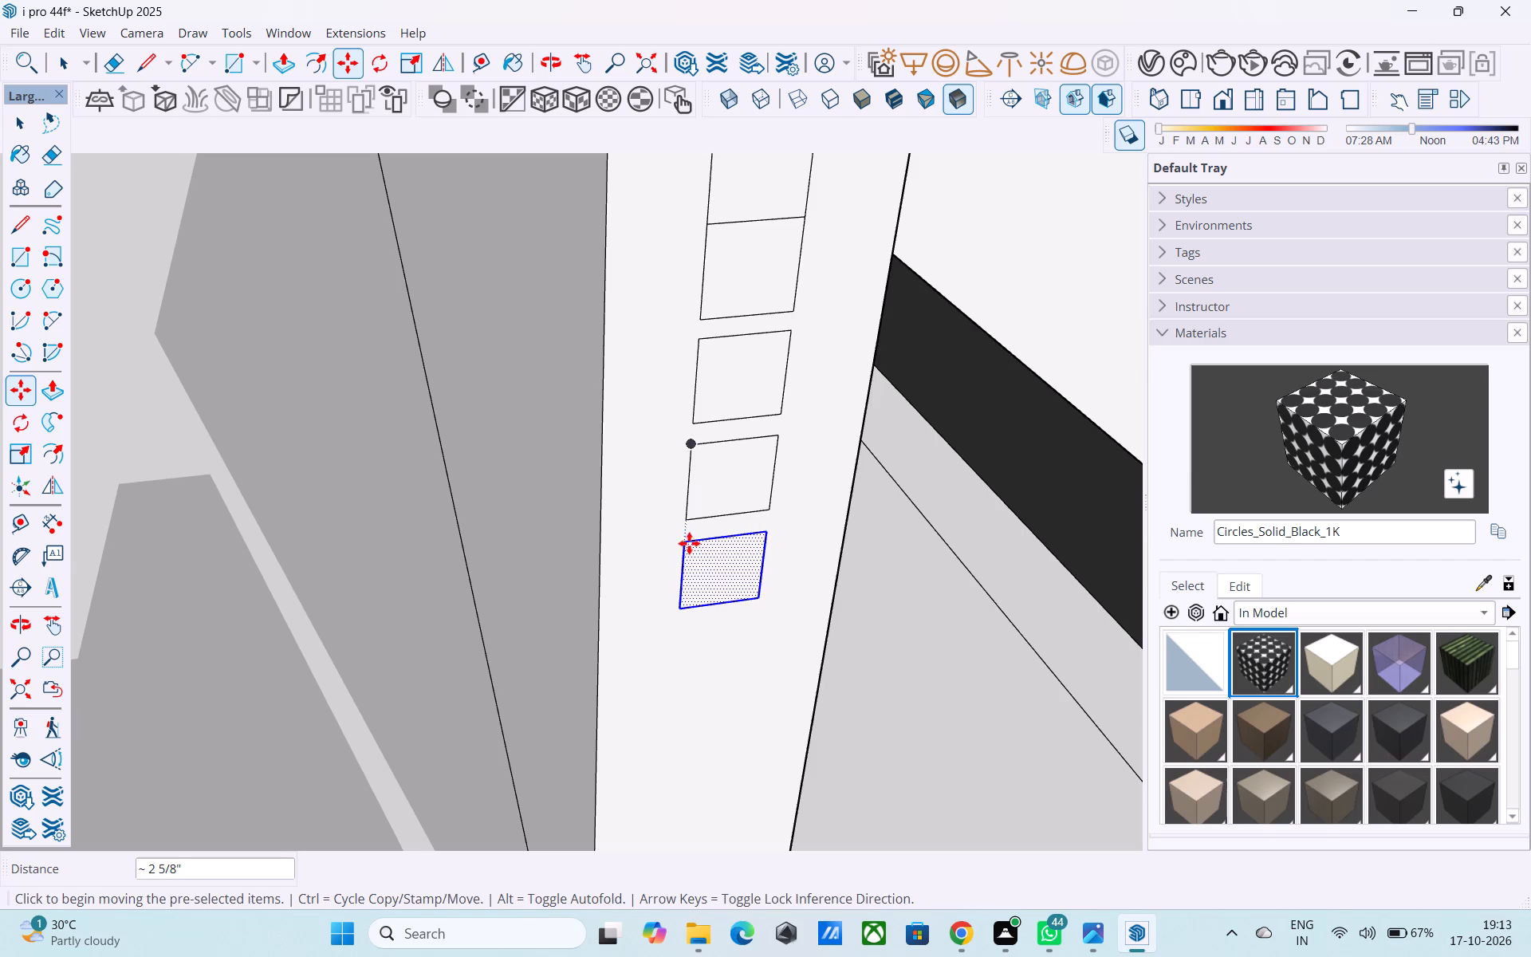
click(689, 543)
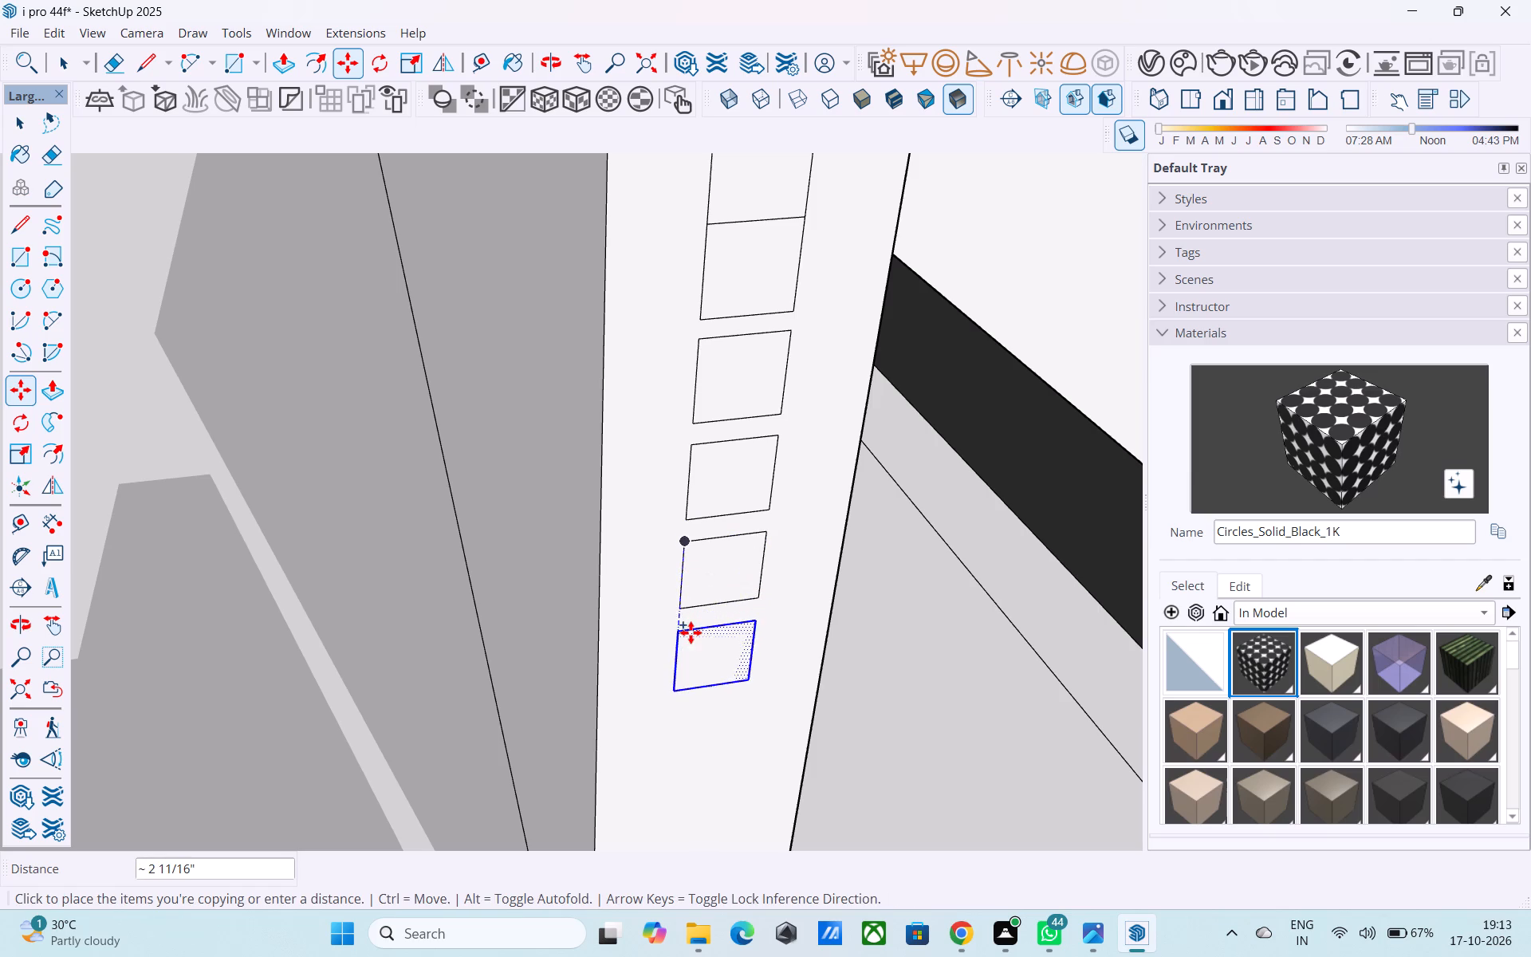
click(691, 632)
Copy the lowest square three more times straight down the end face, spacing the copies about 3 1/16" to 3 1/2" apart.
middle_drag(730, 678, 781, 656)
scroll(762, 662, down, 4)
middle_drag(745, 699, 748, 608)
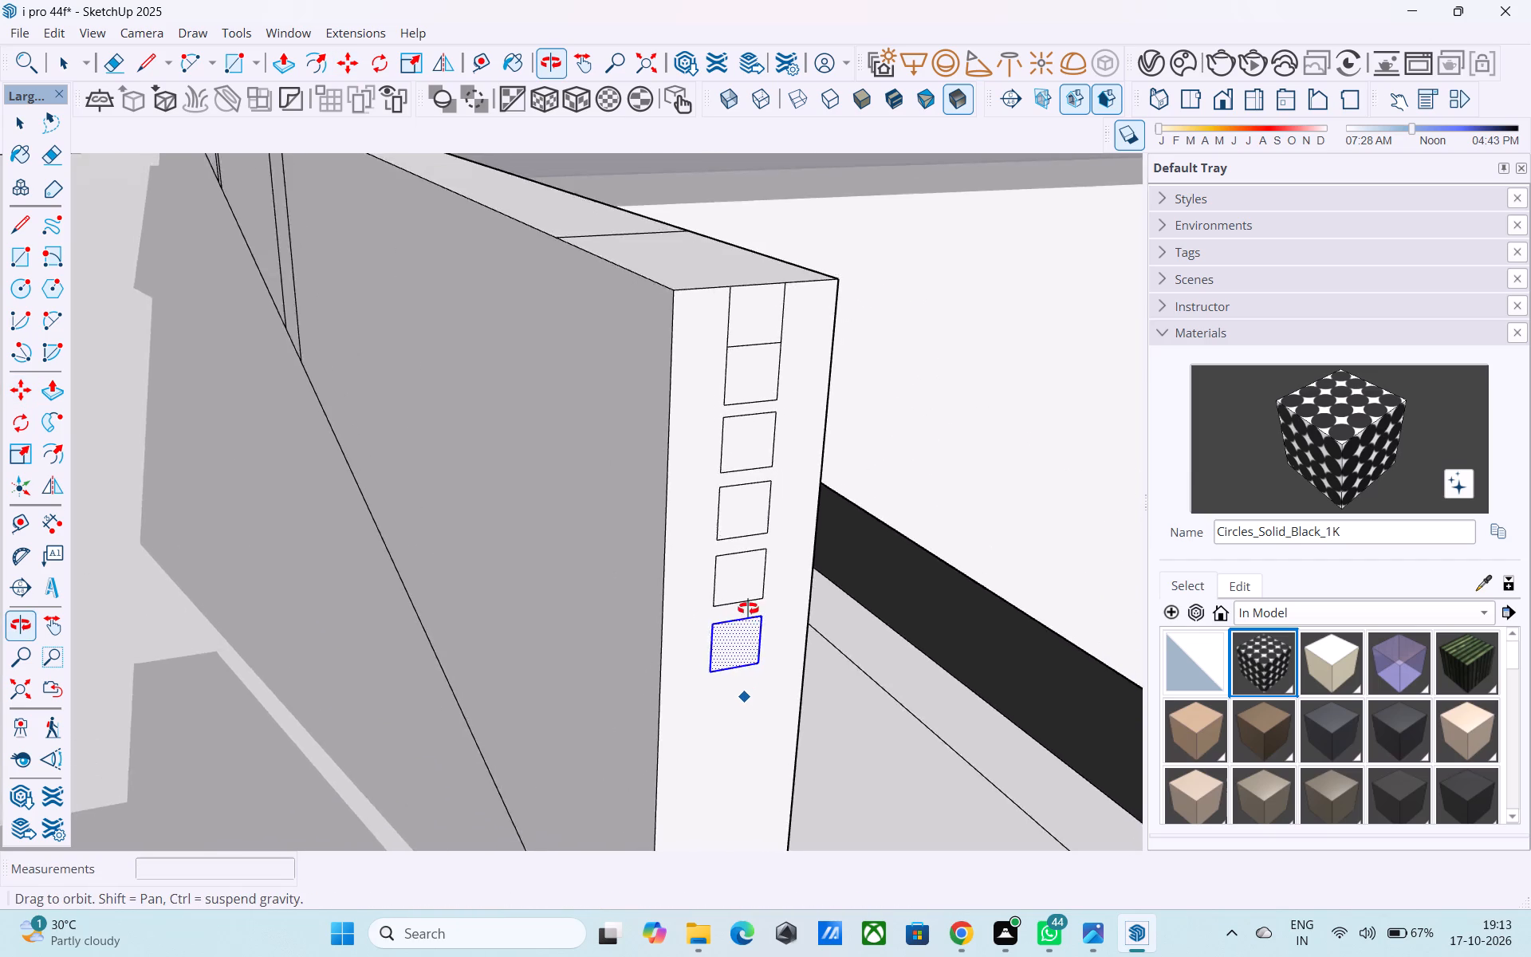
middle_drag(748, 608, 762, 711)
middle_drag(762, 711, 734, 441)
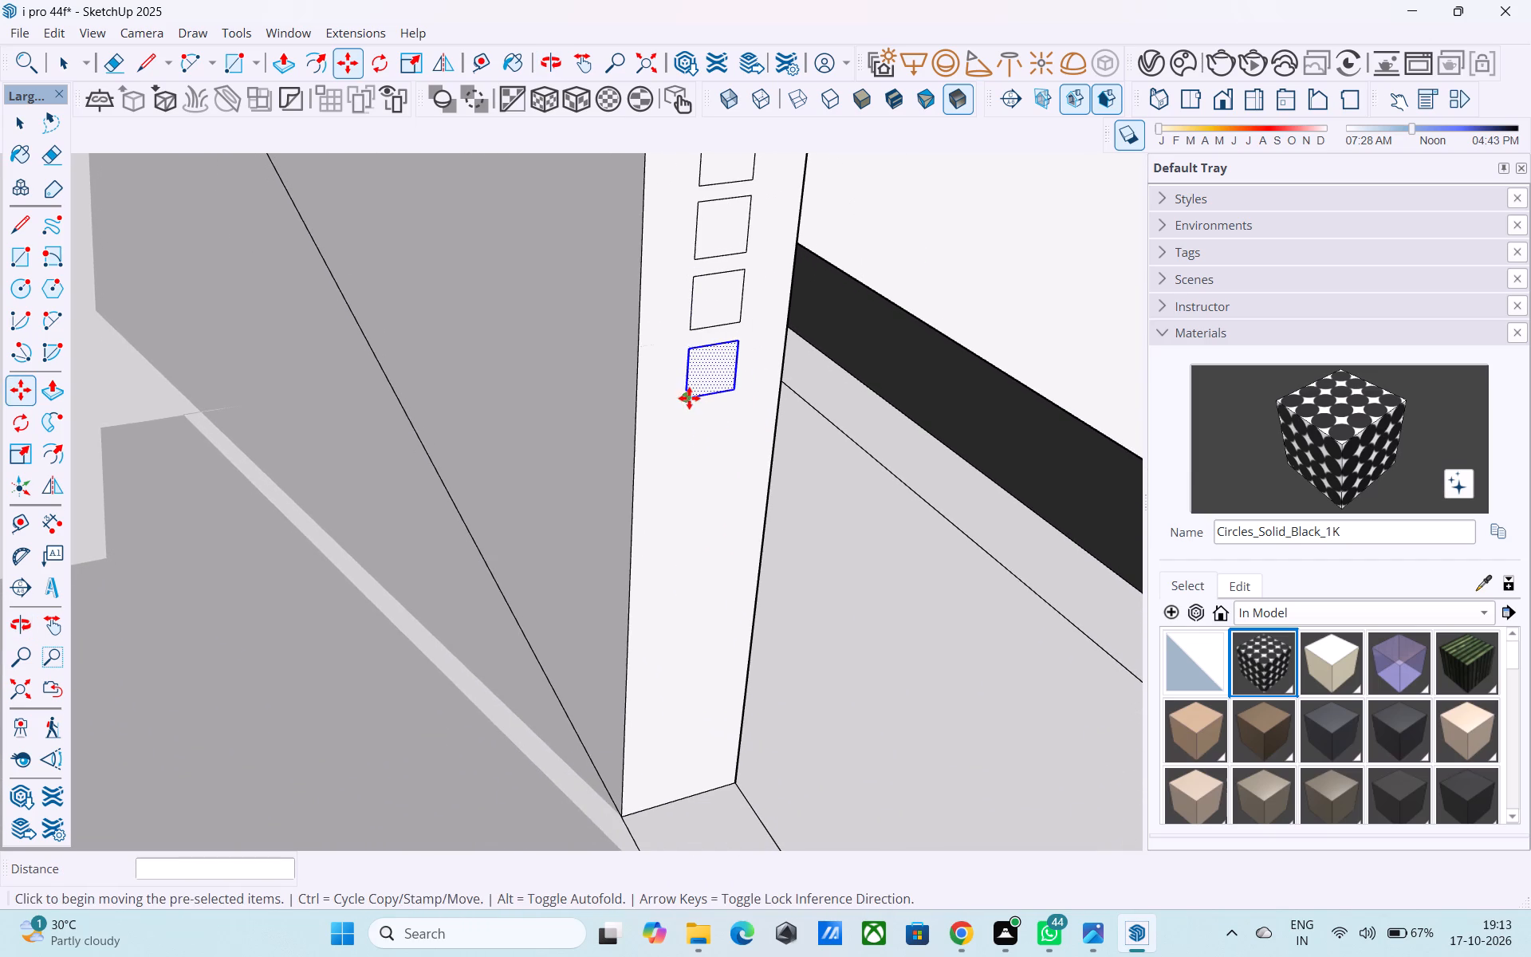
click(689, 398)
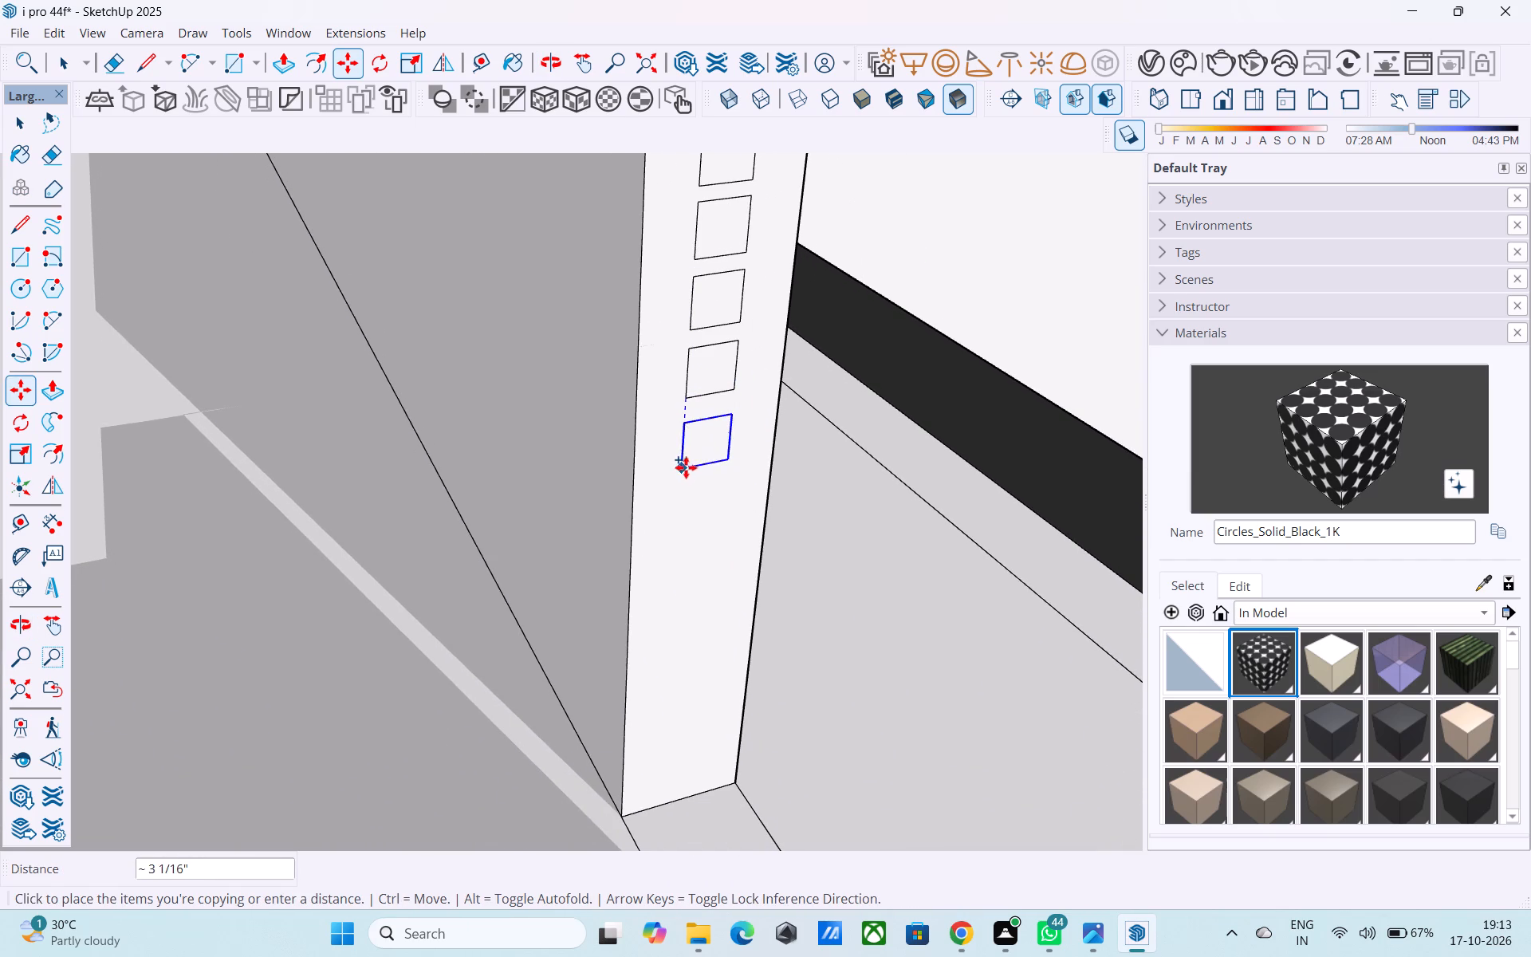
click(686, 467)
click(685, 473)
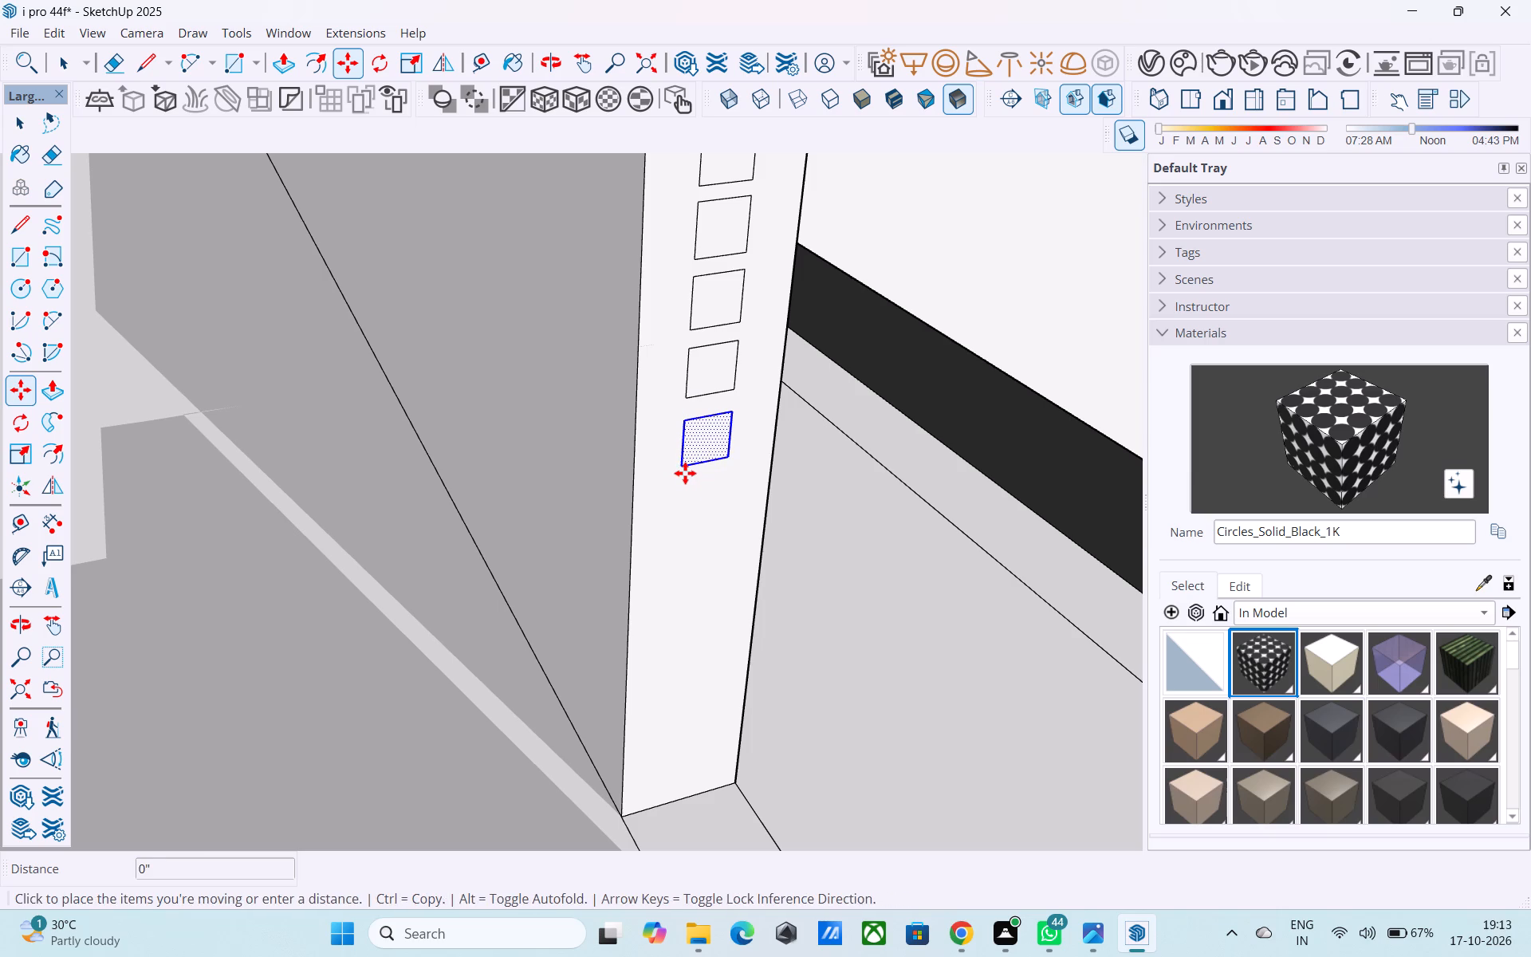
click(685, 471)
click(683, 468)
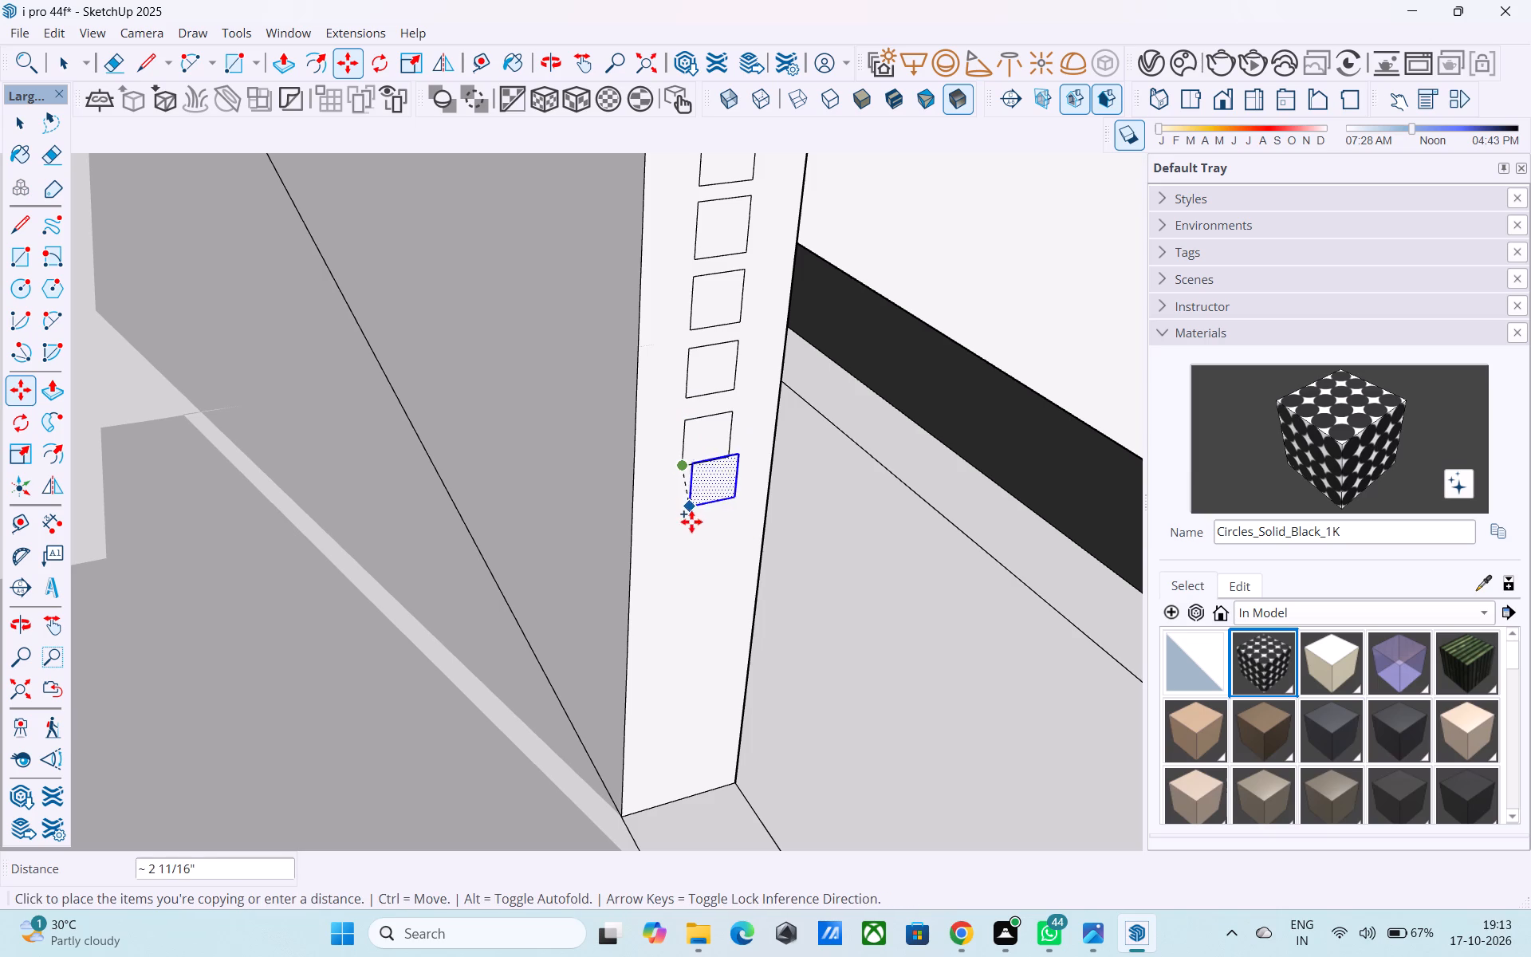
click(688, 536)
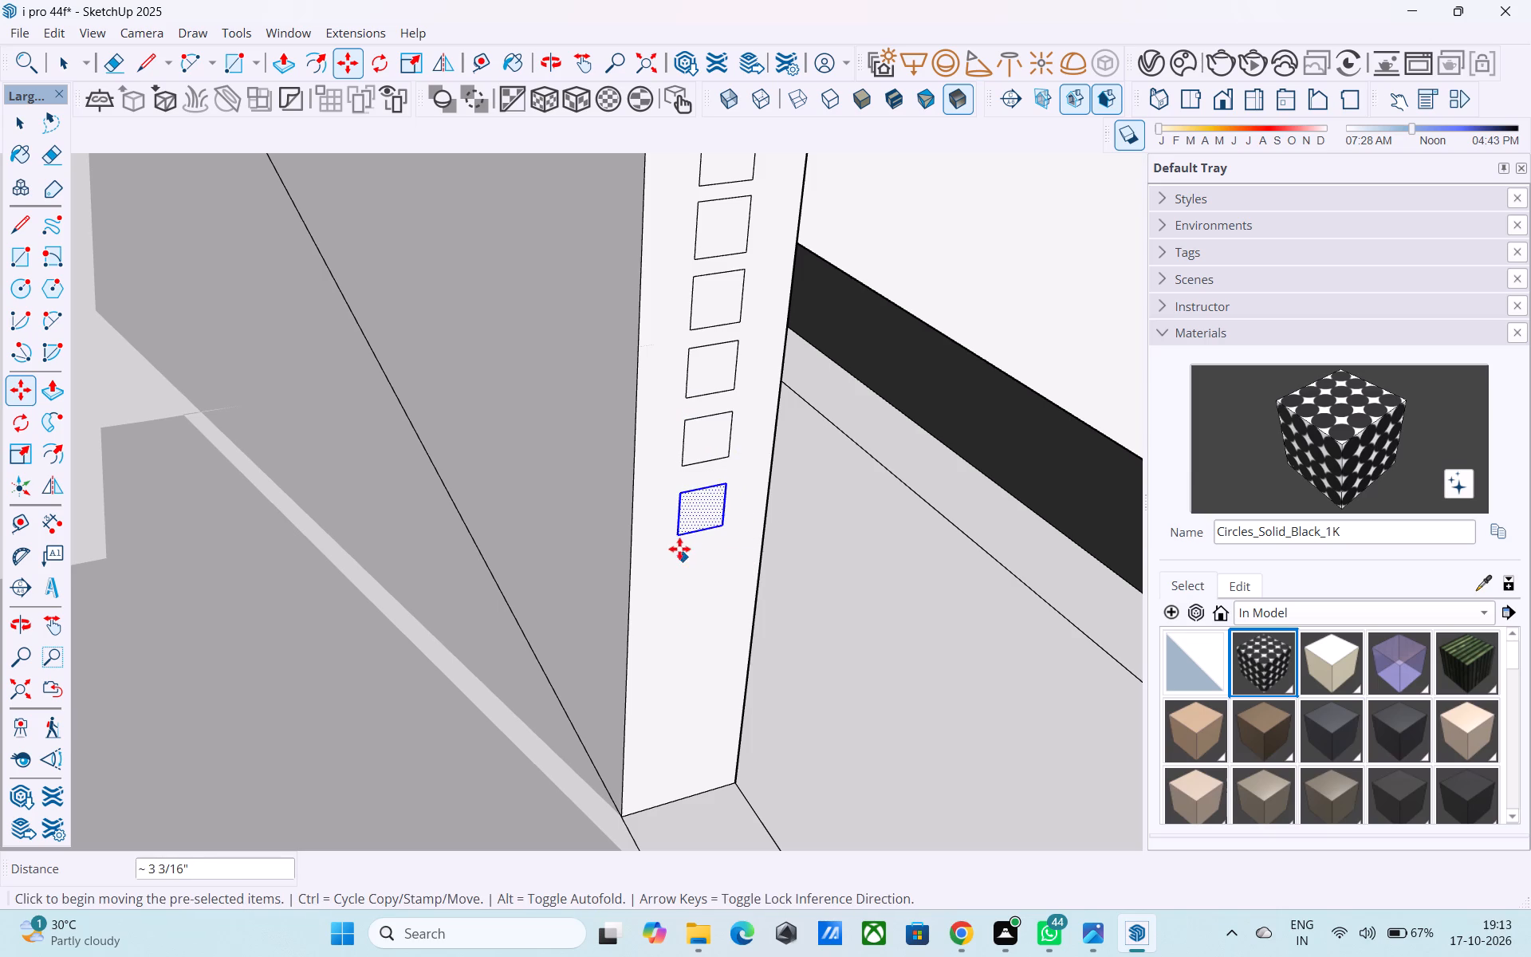
click(677, 540)
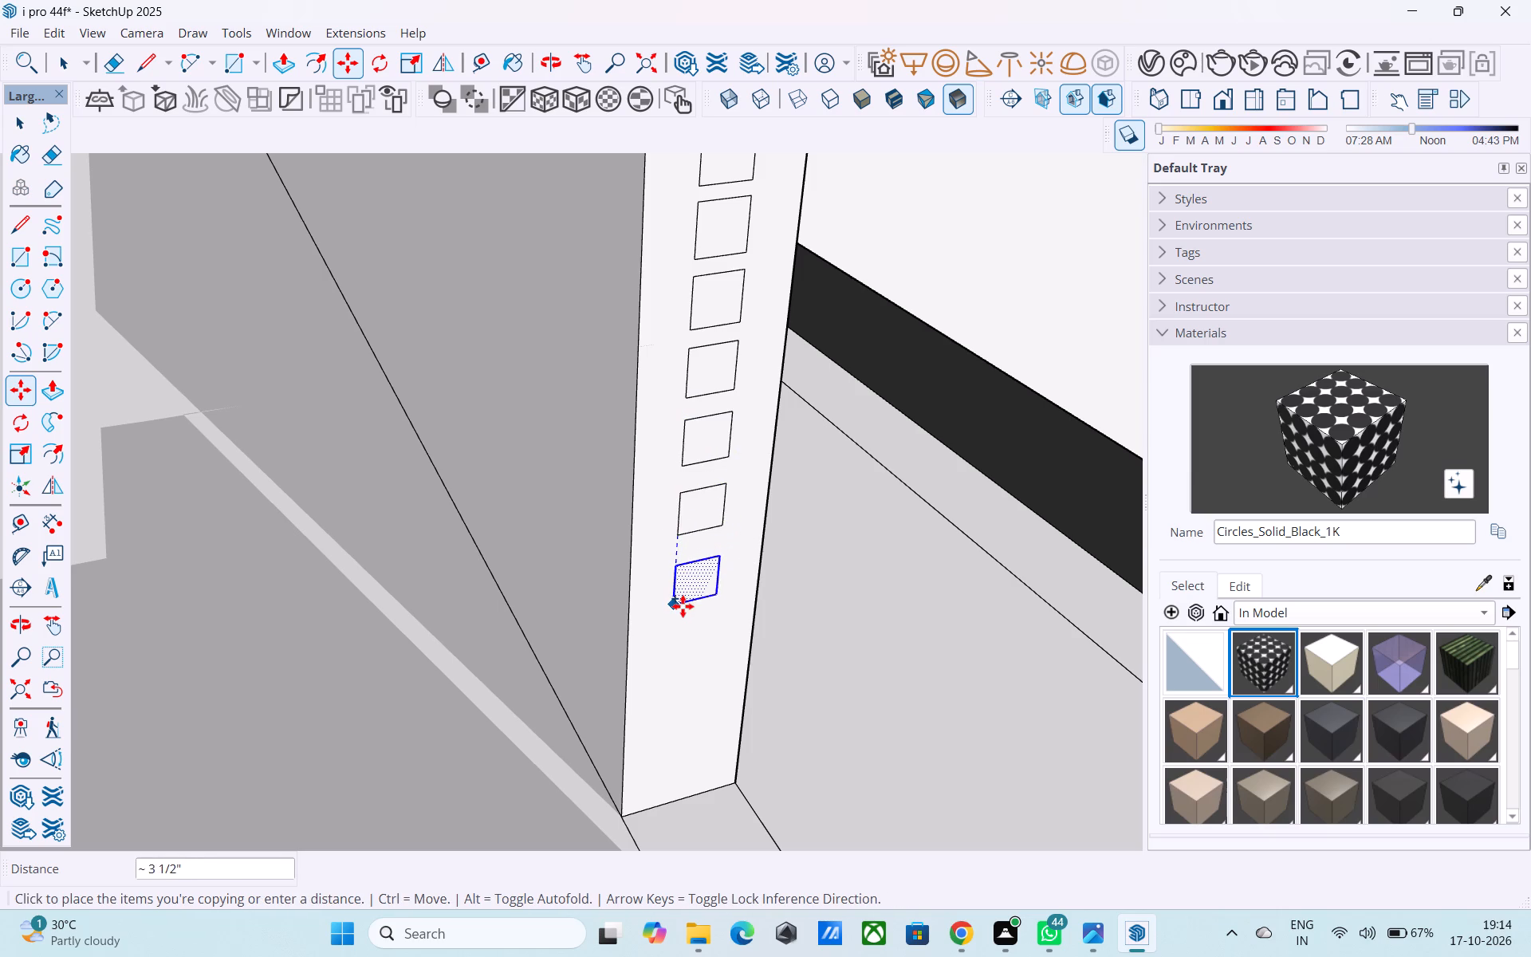
click(683, 606)
Copy the lowest square three more times down to the foot of the end face, about 3 5/16" to 3 11/16" apart.
middle_drag(683, 601, 571, 513)
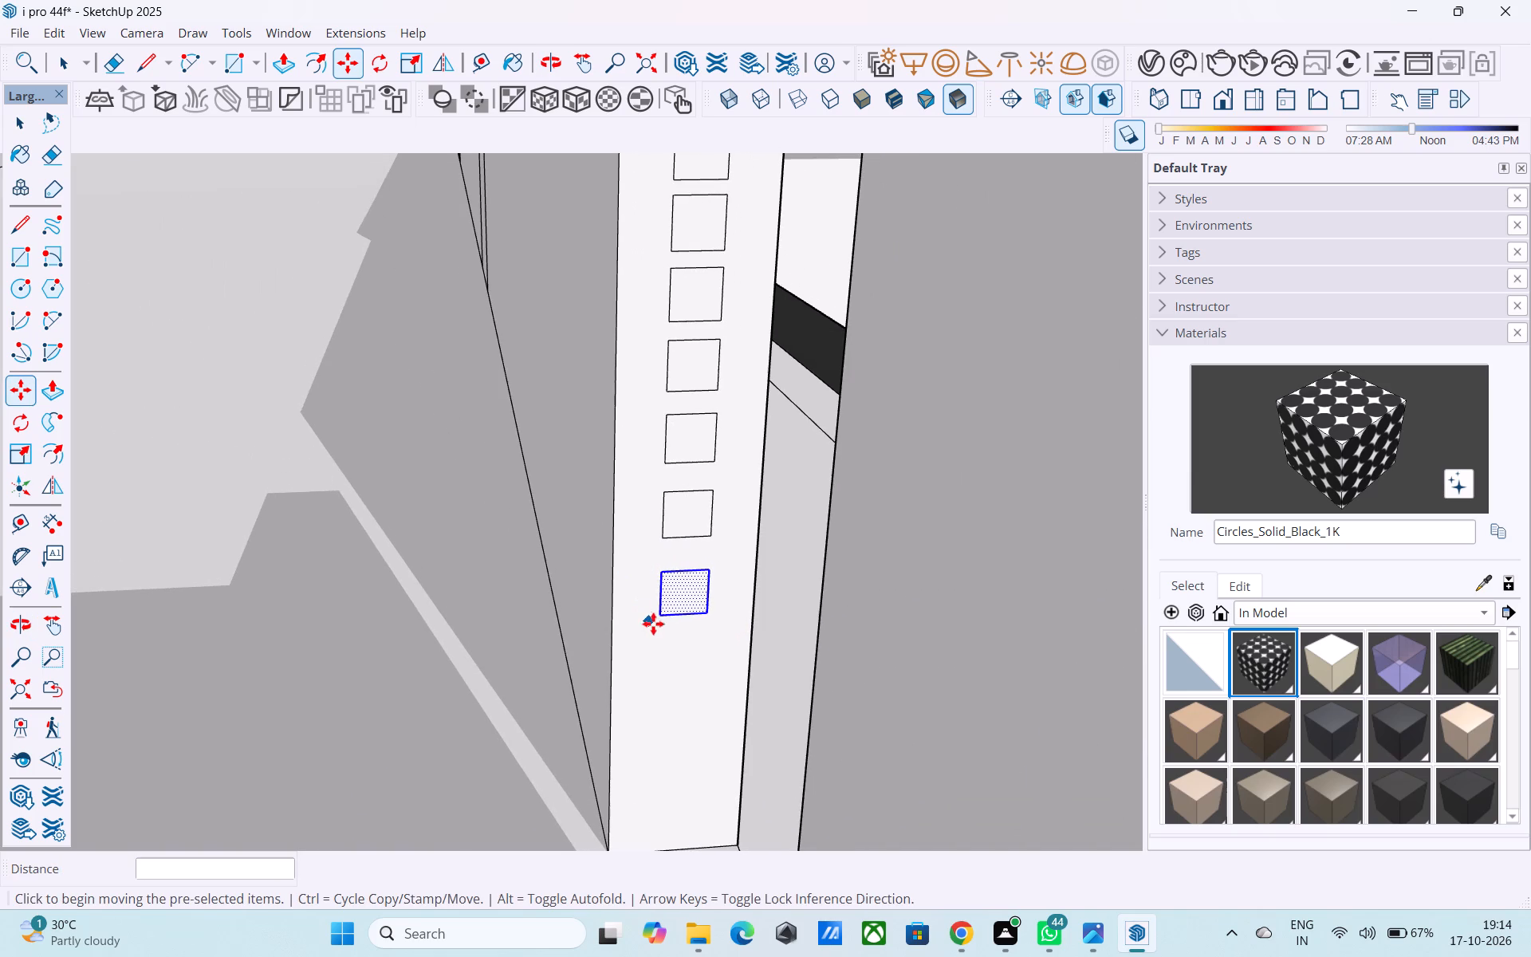
click(667, 618)
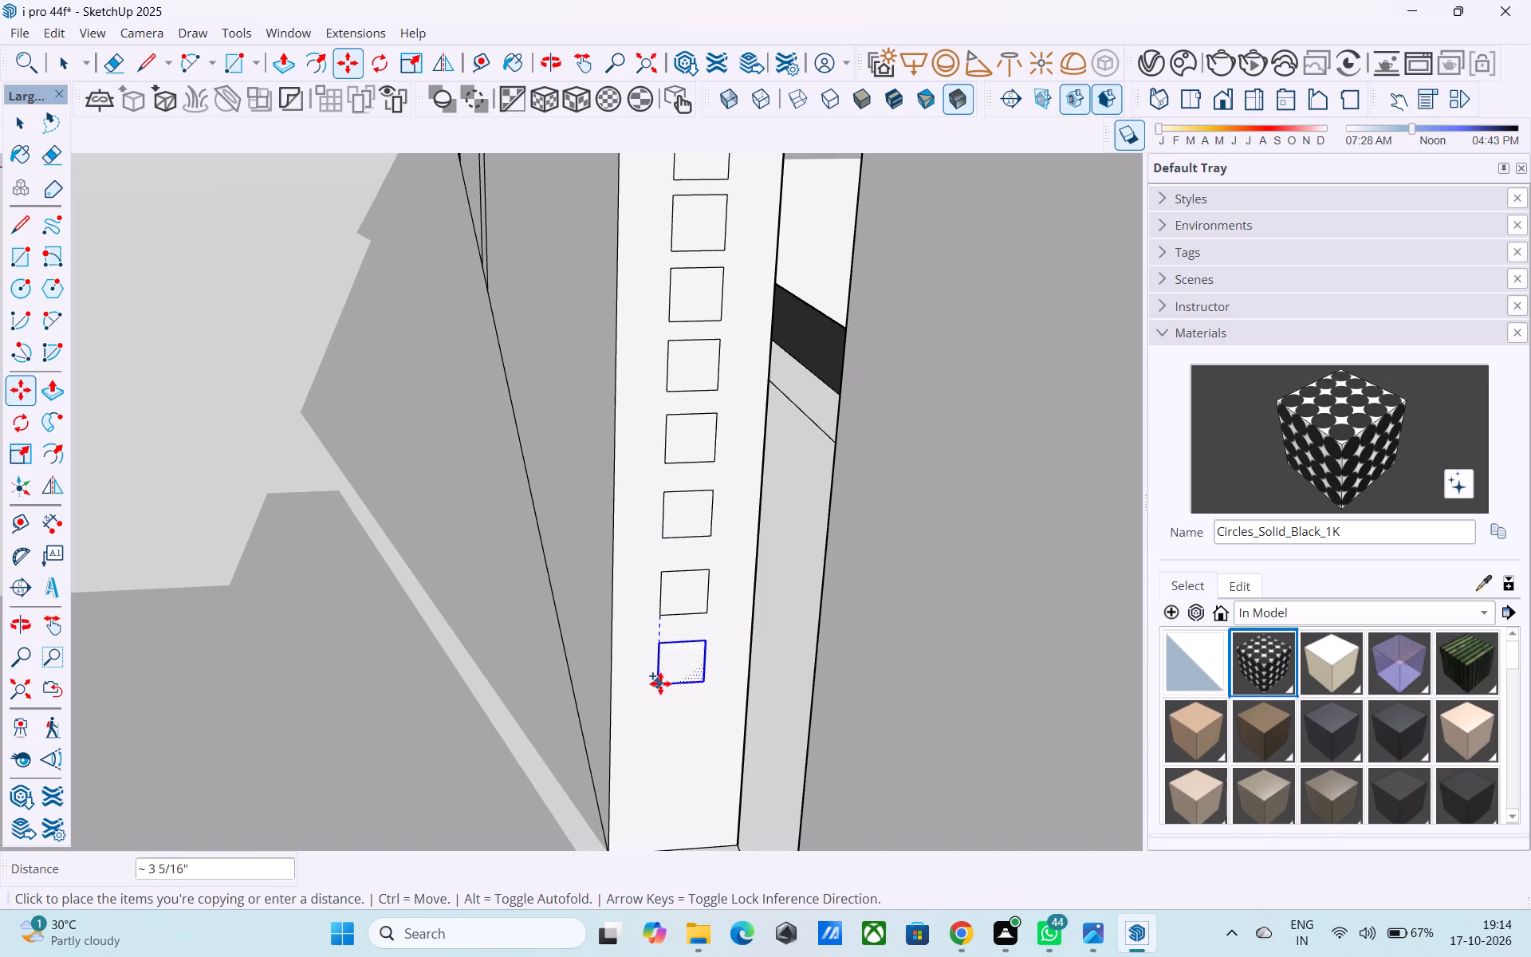
click(661, 683)
middle_drag(661, 683, 691, 684)
click(670, 674)
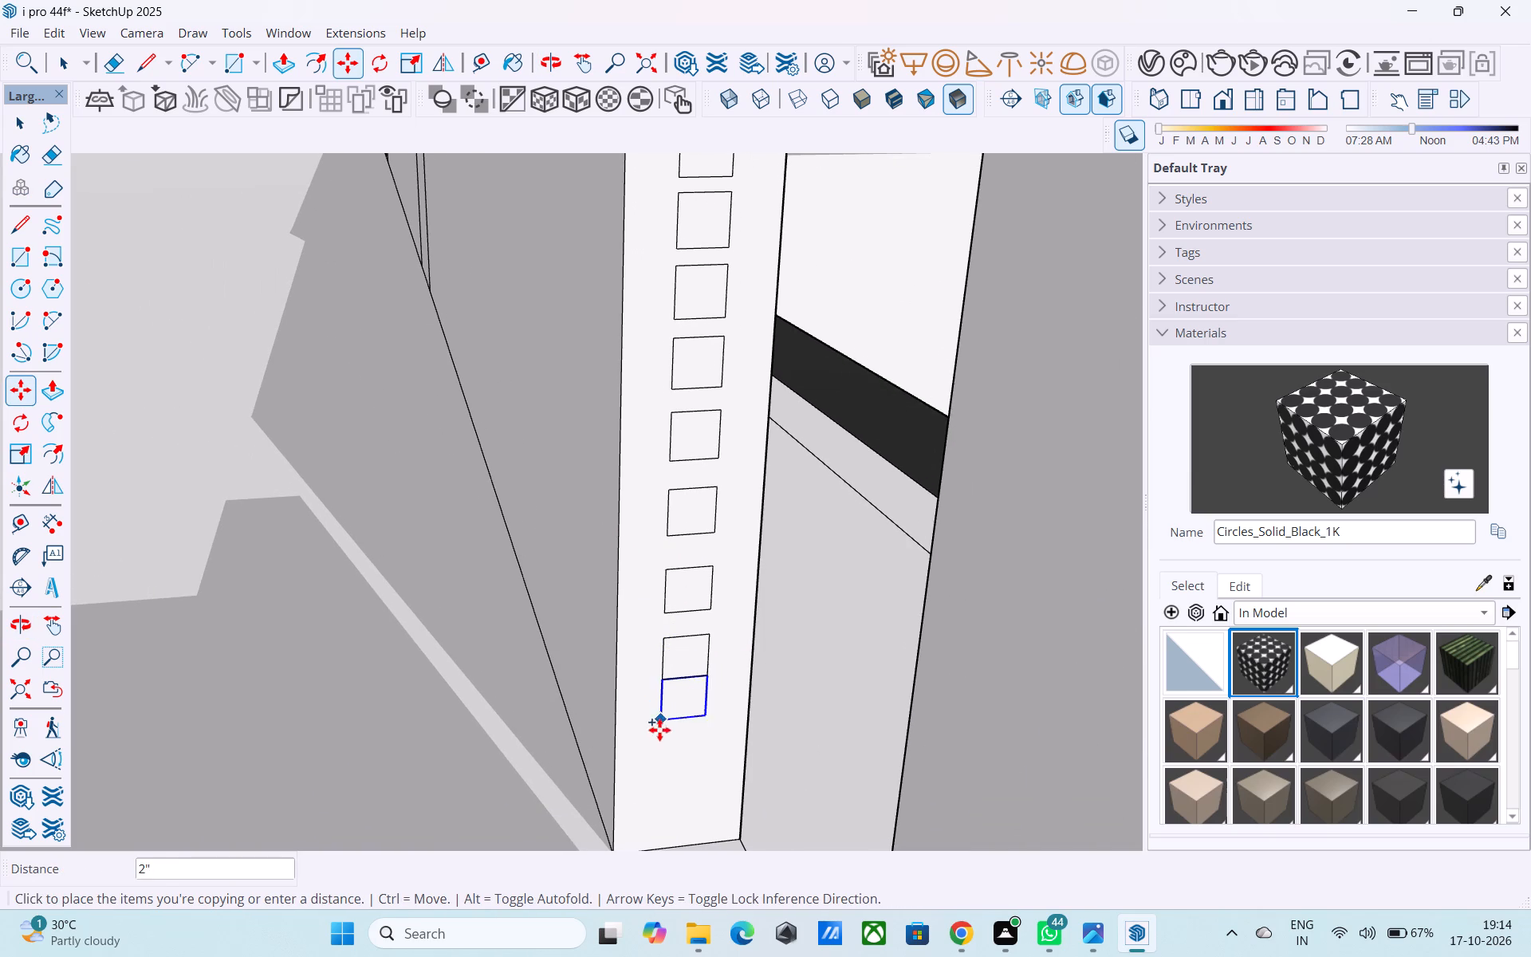
click(662, 751)
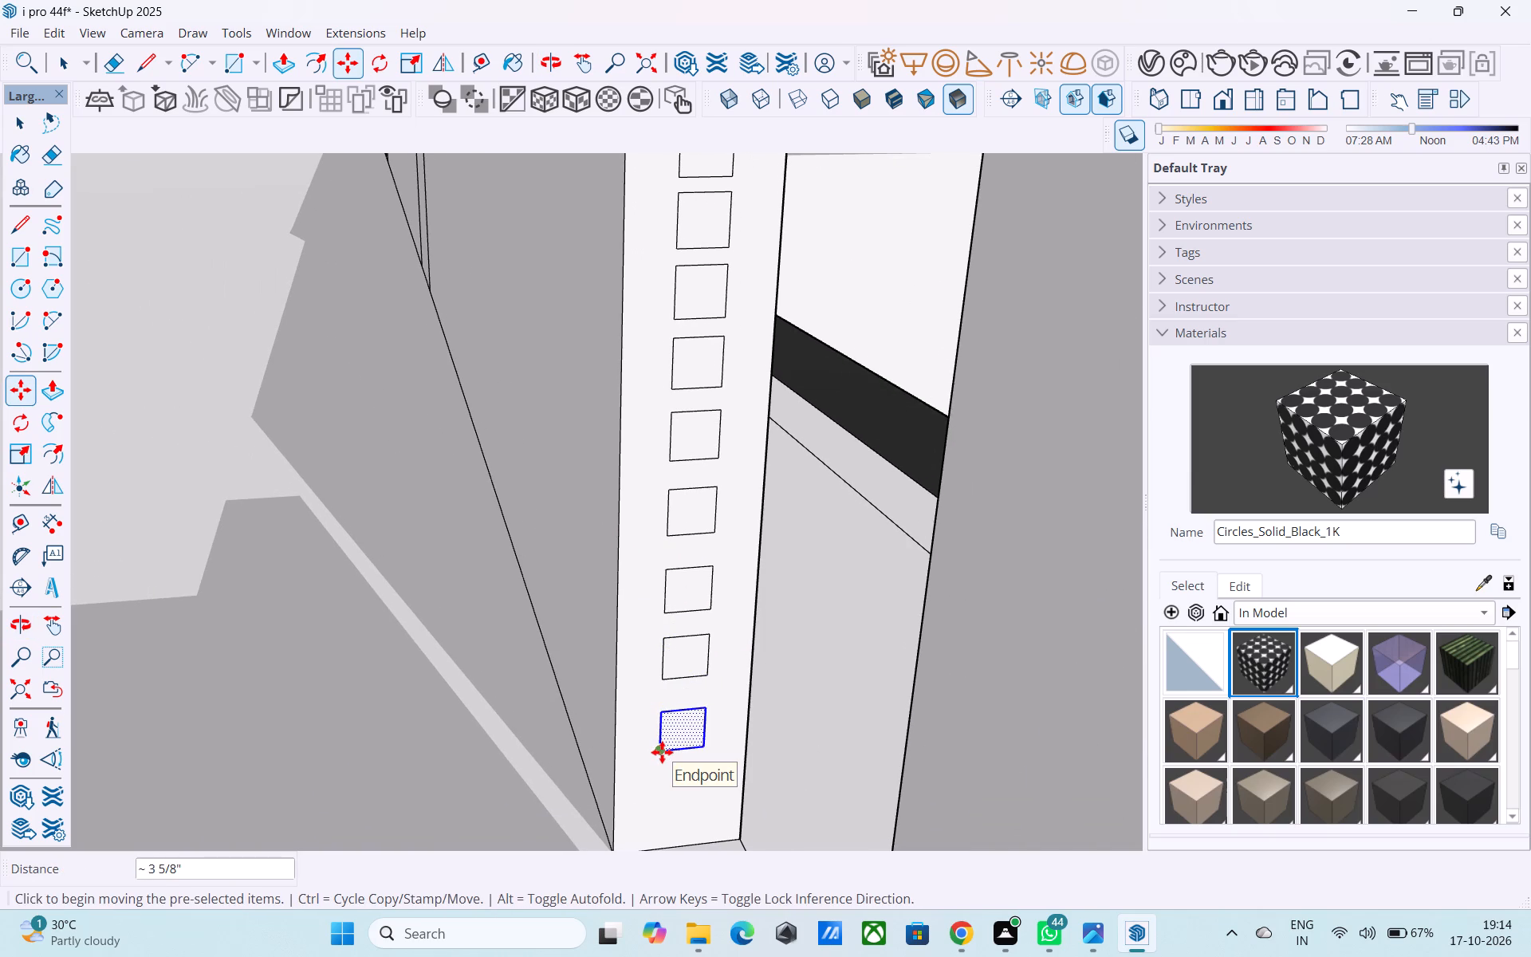
click(665, 751)
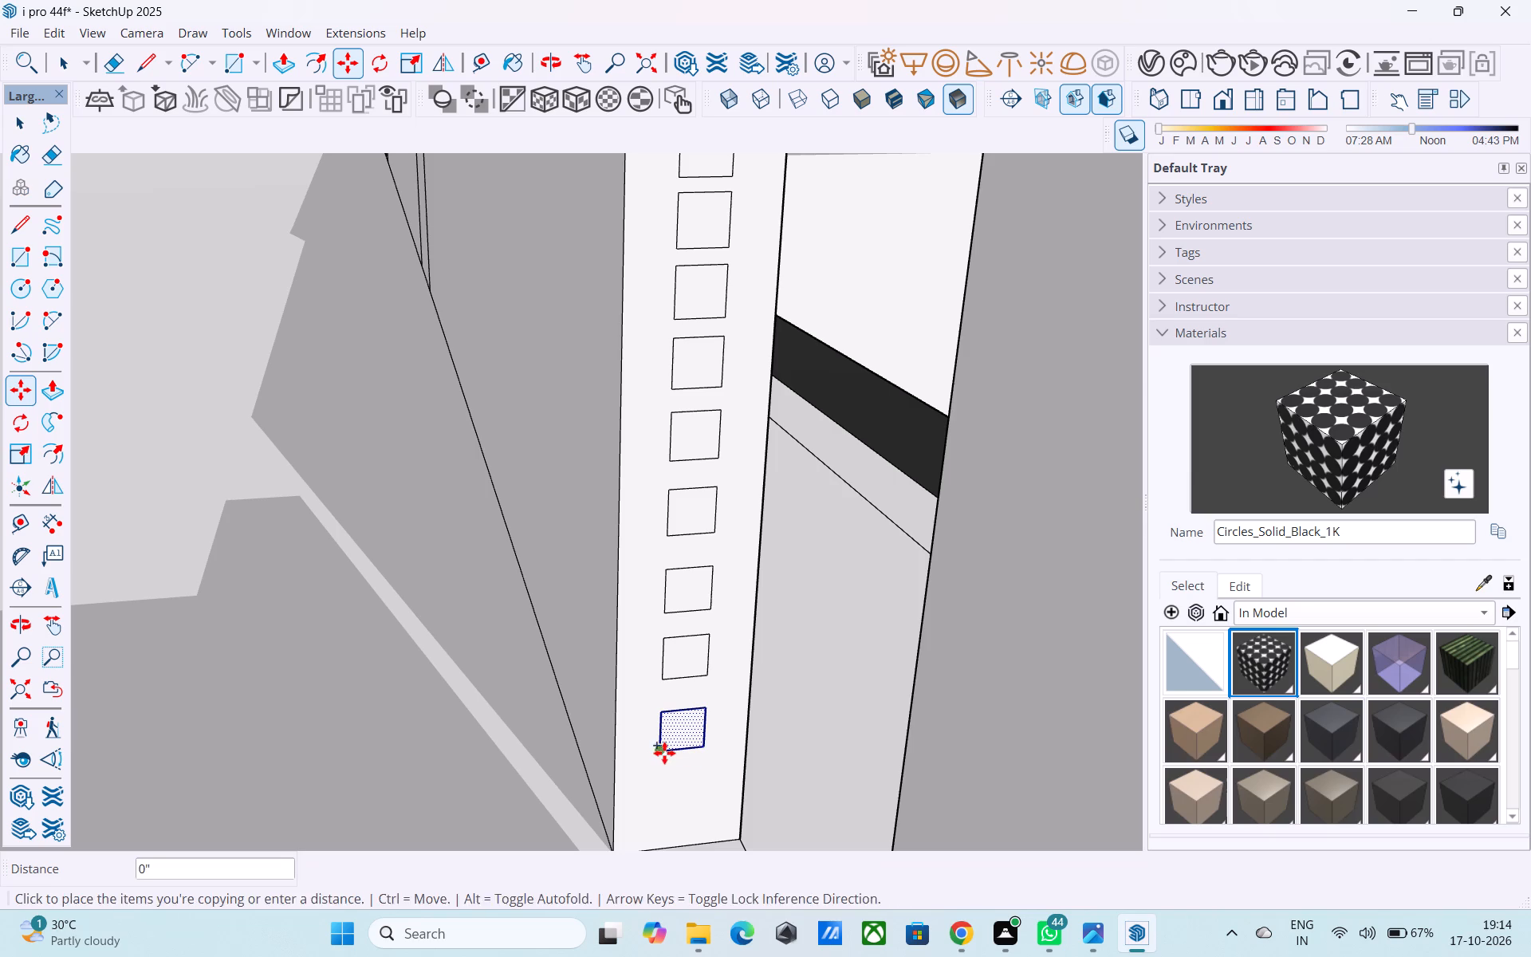
click(664, 753)
click(661, 750)
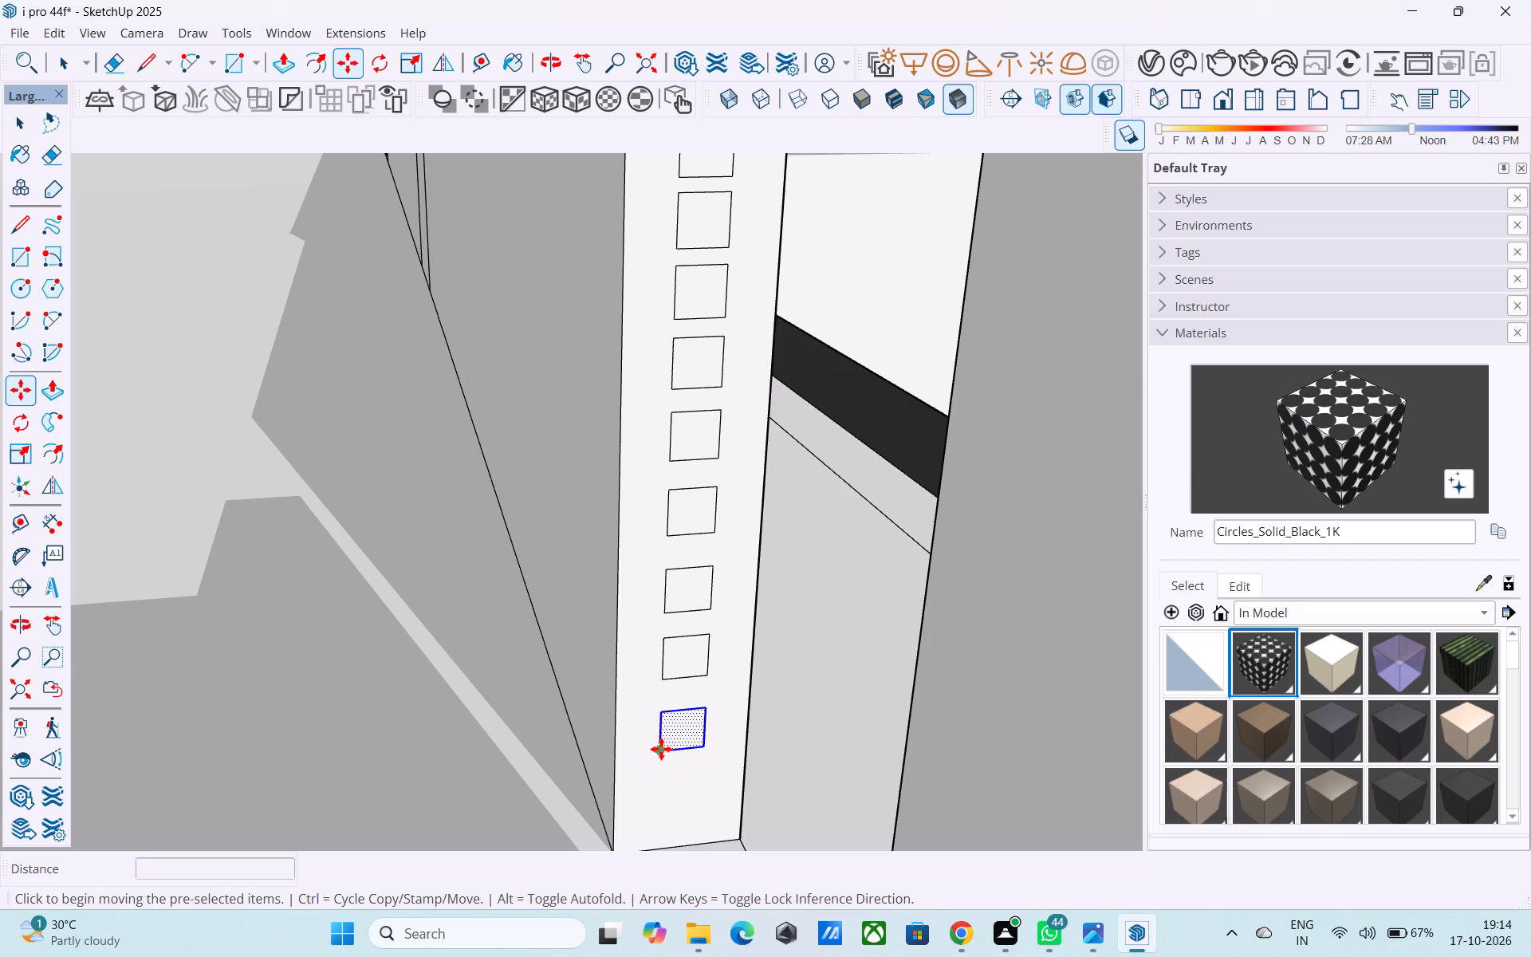
click(661, 749)
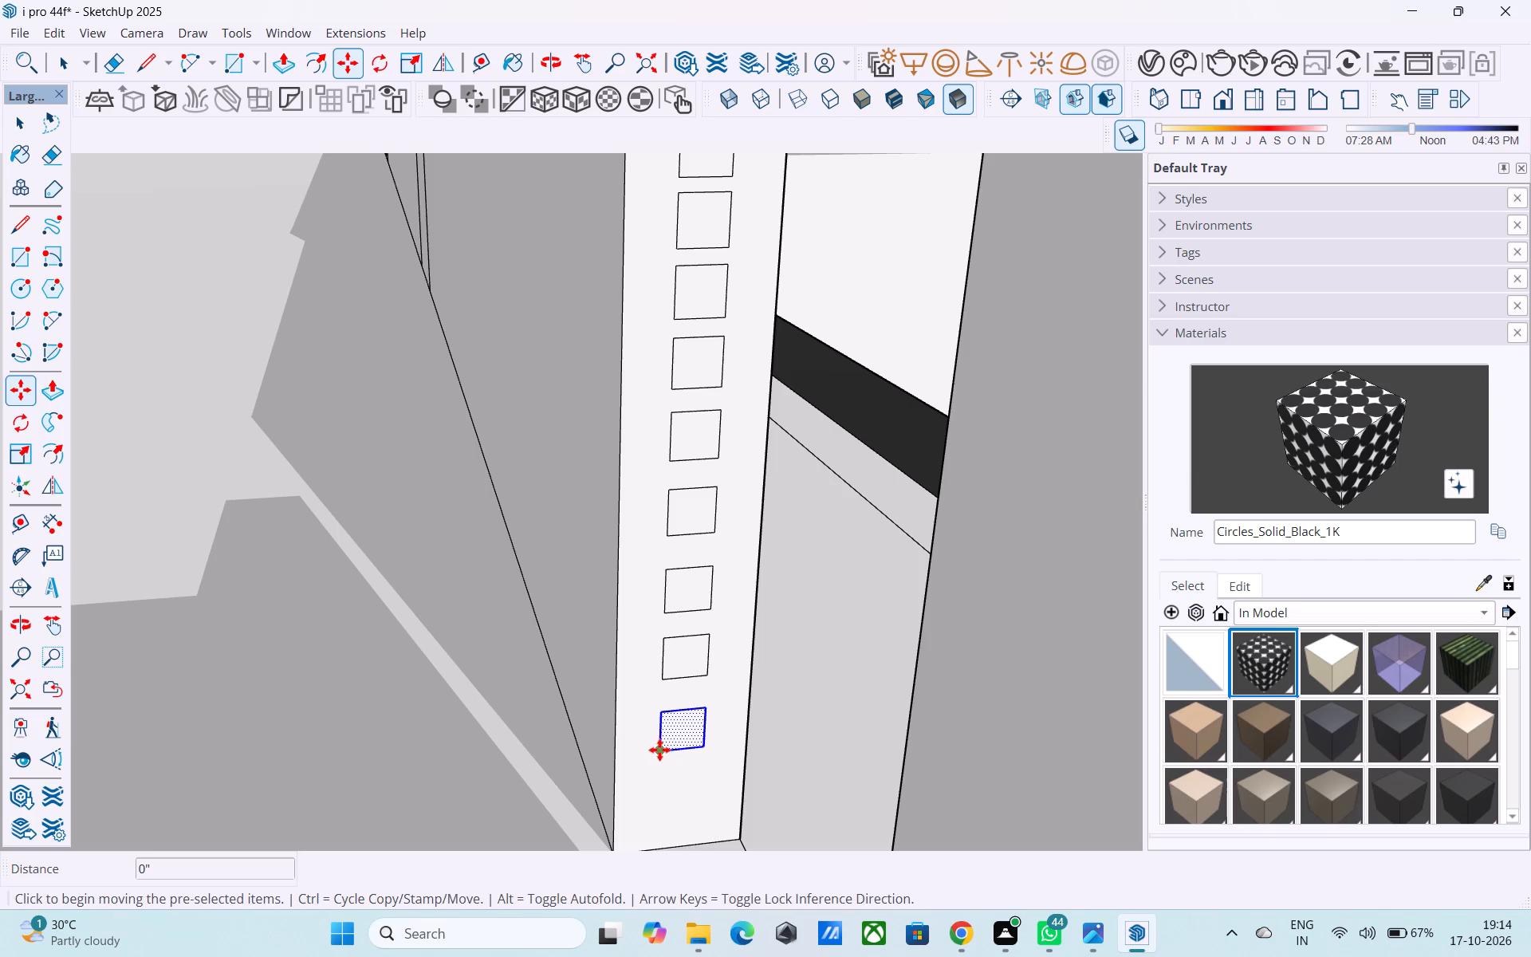
click(659, 750)
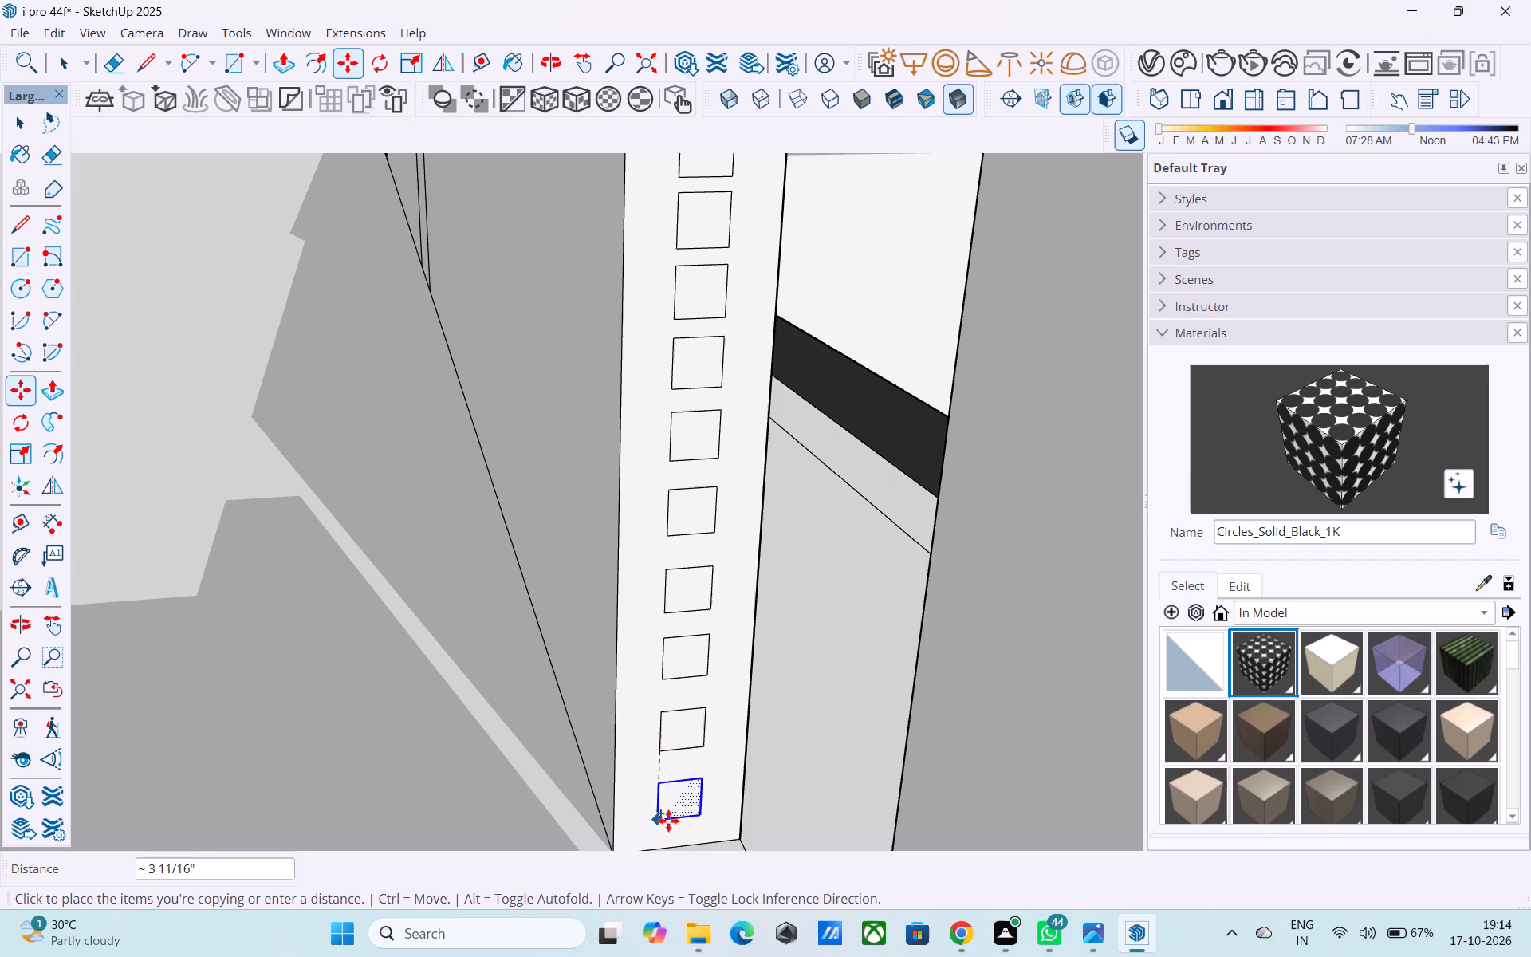
click(668, 821)
Erase the two side edges of the topmost square that touches the parapet's top edge.
middle_drag(676, 770, 660, 801)
scroll(676, 770, down, 12)
middle_drag(701, 733, 666, 671)
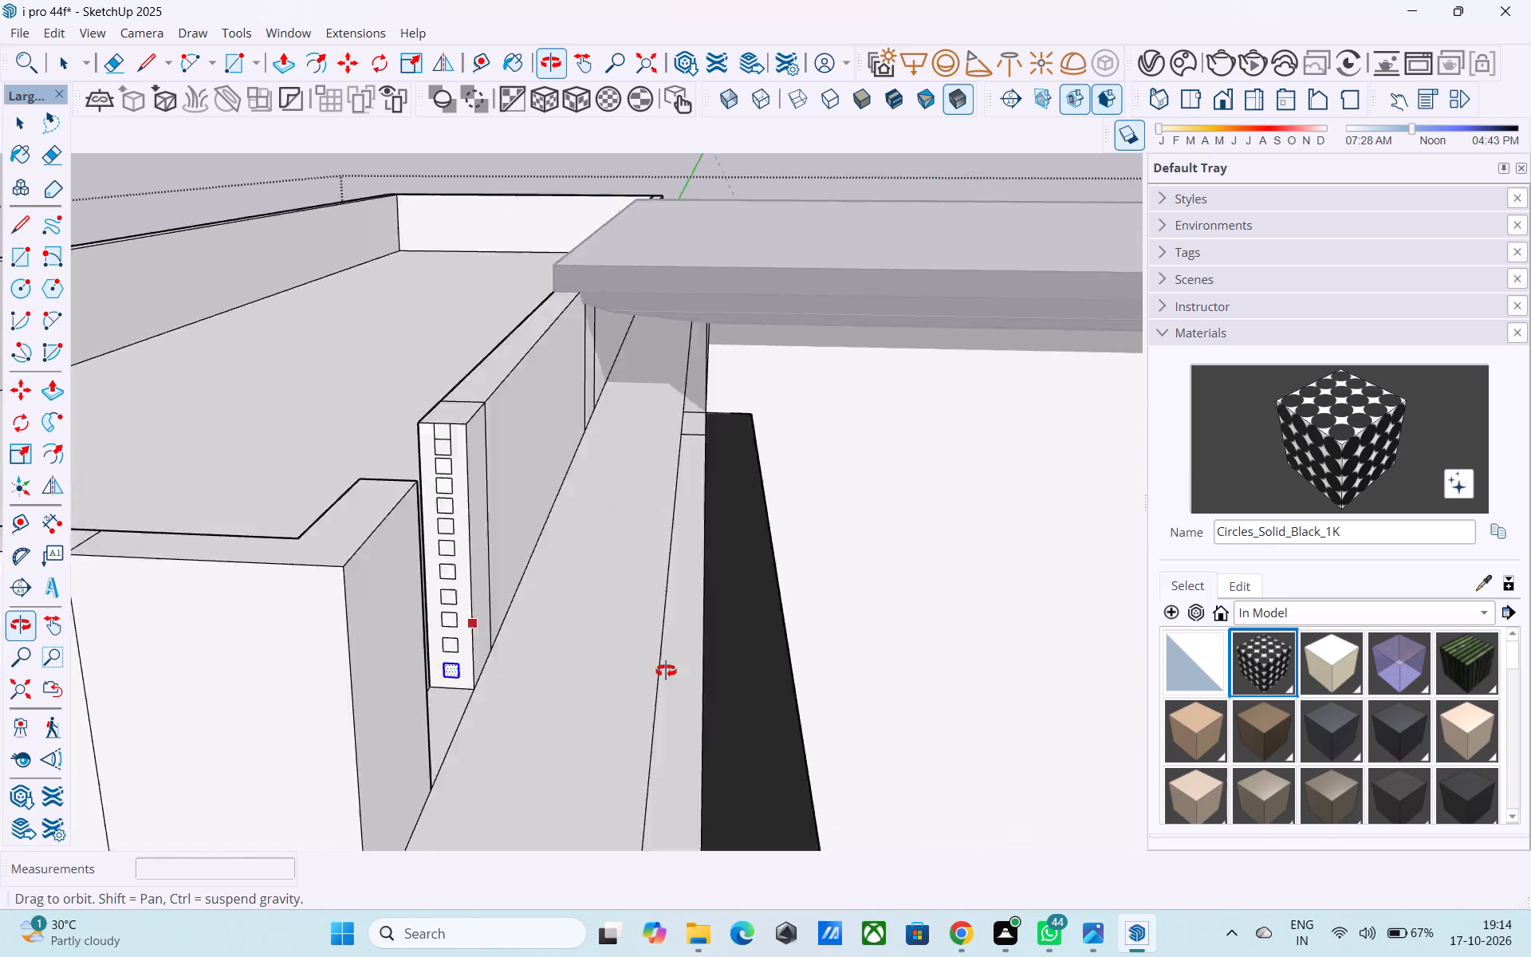
middle_drag(666, 671, 846, 733)
scroll(851, 727, down, 11)
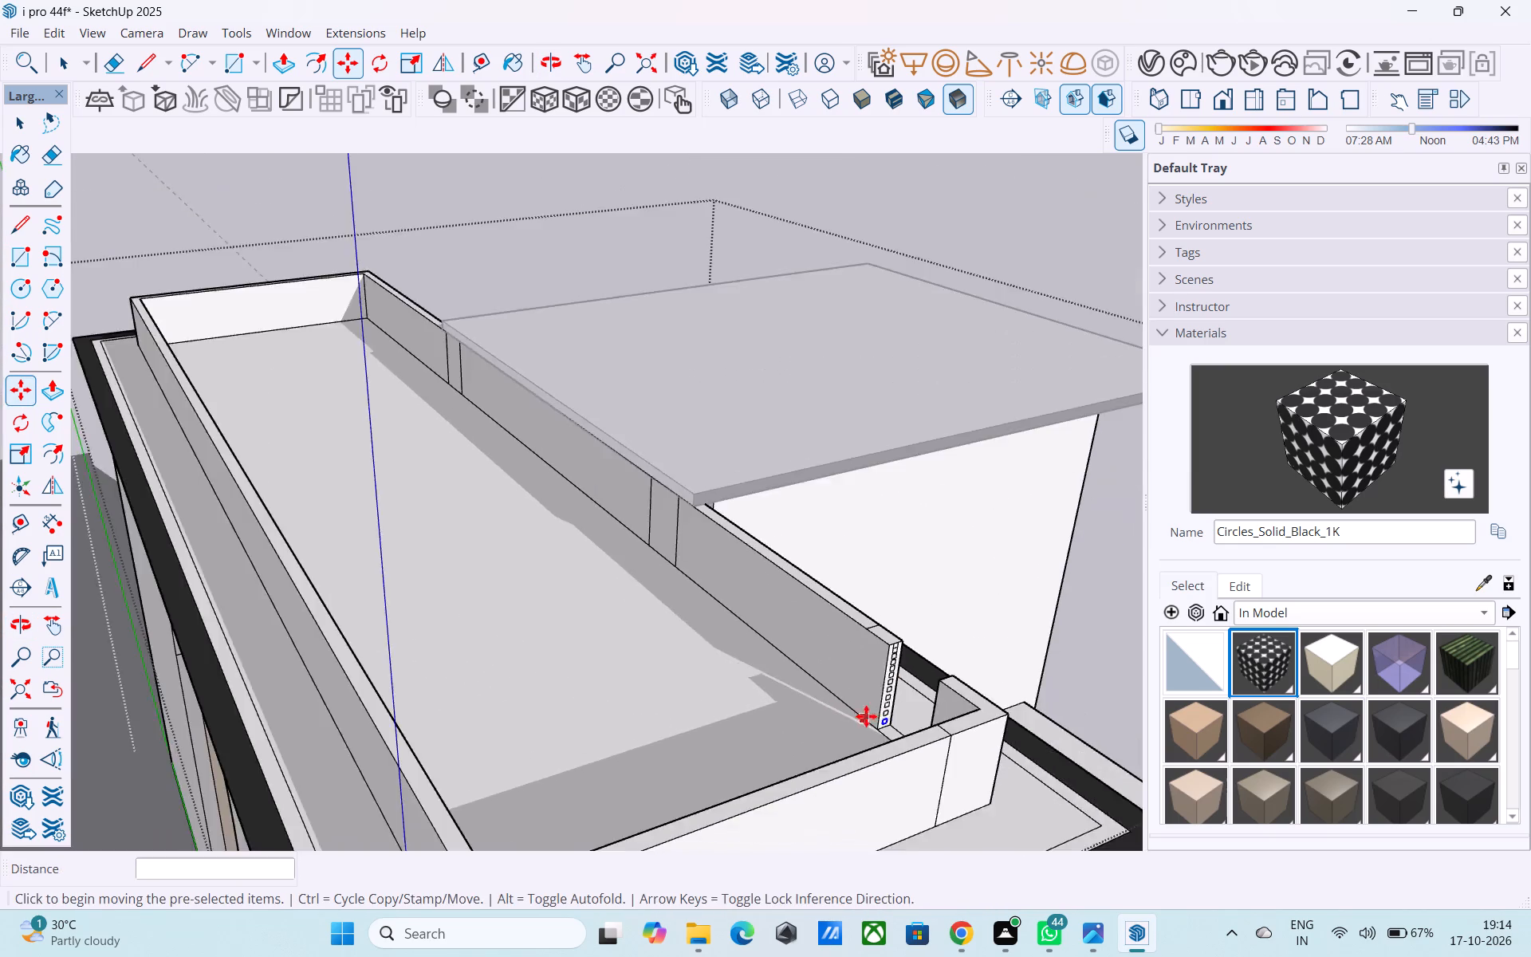
middle_drag(867, 716, 326, 579)
shift+middle_drag(309, 557, 728, 667)
scroll(624, 597, up, 2)
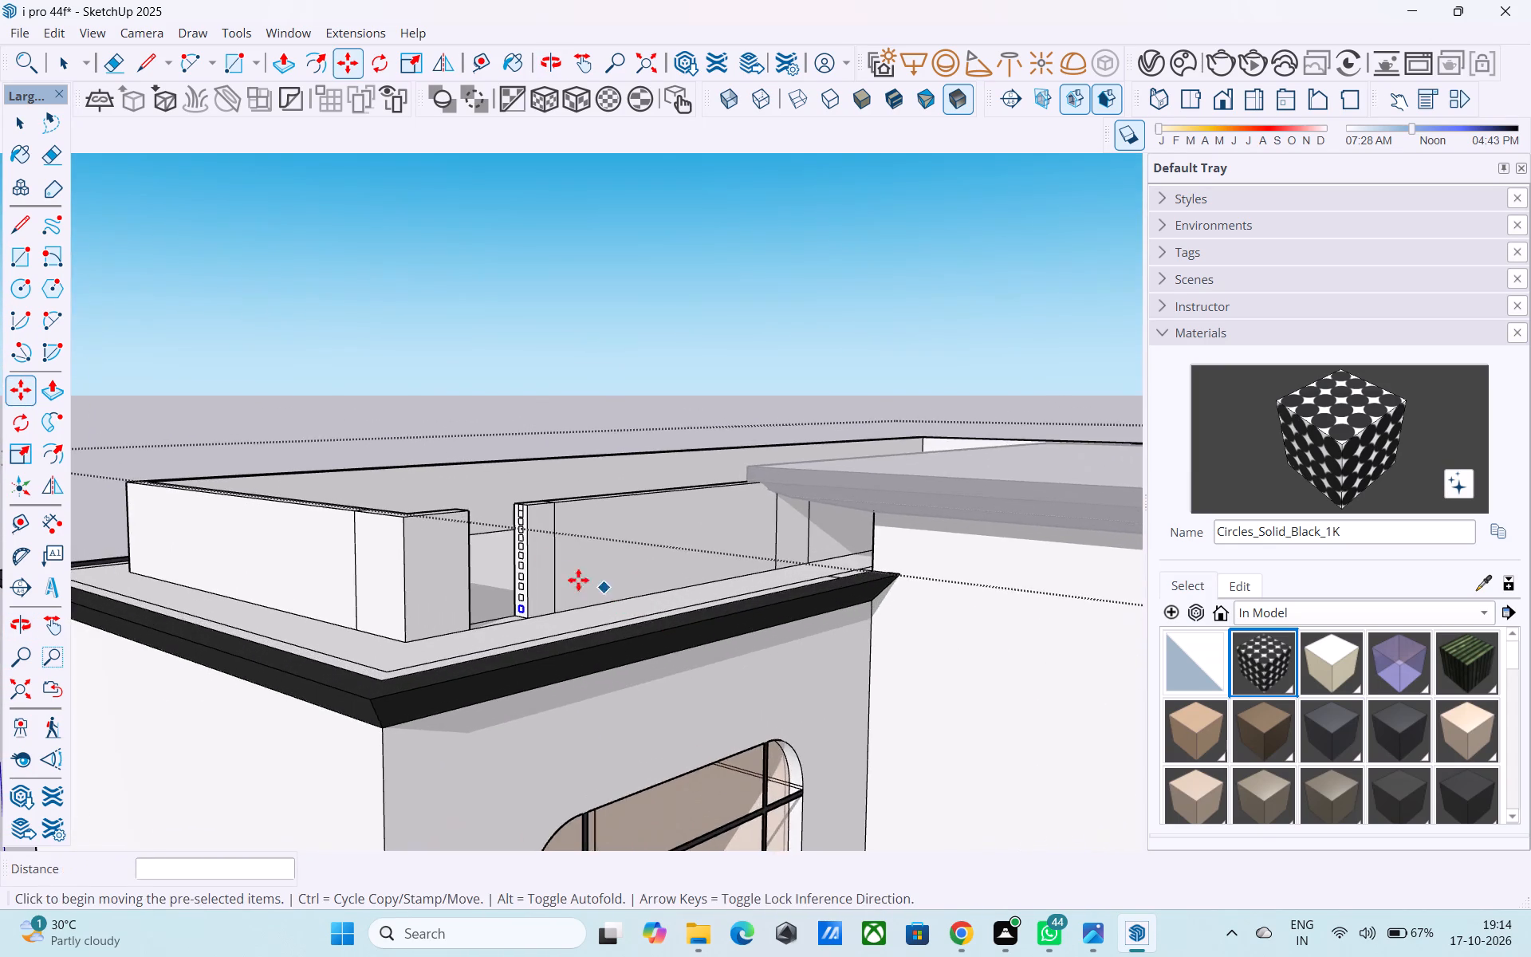
key(space)
scroll(518, 553, up, 10)
scroll(545, 408, up, 1)
key(e)
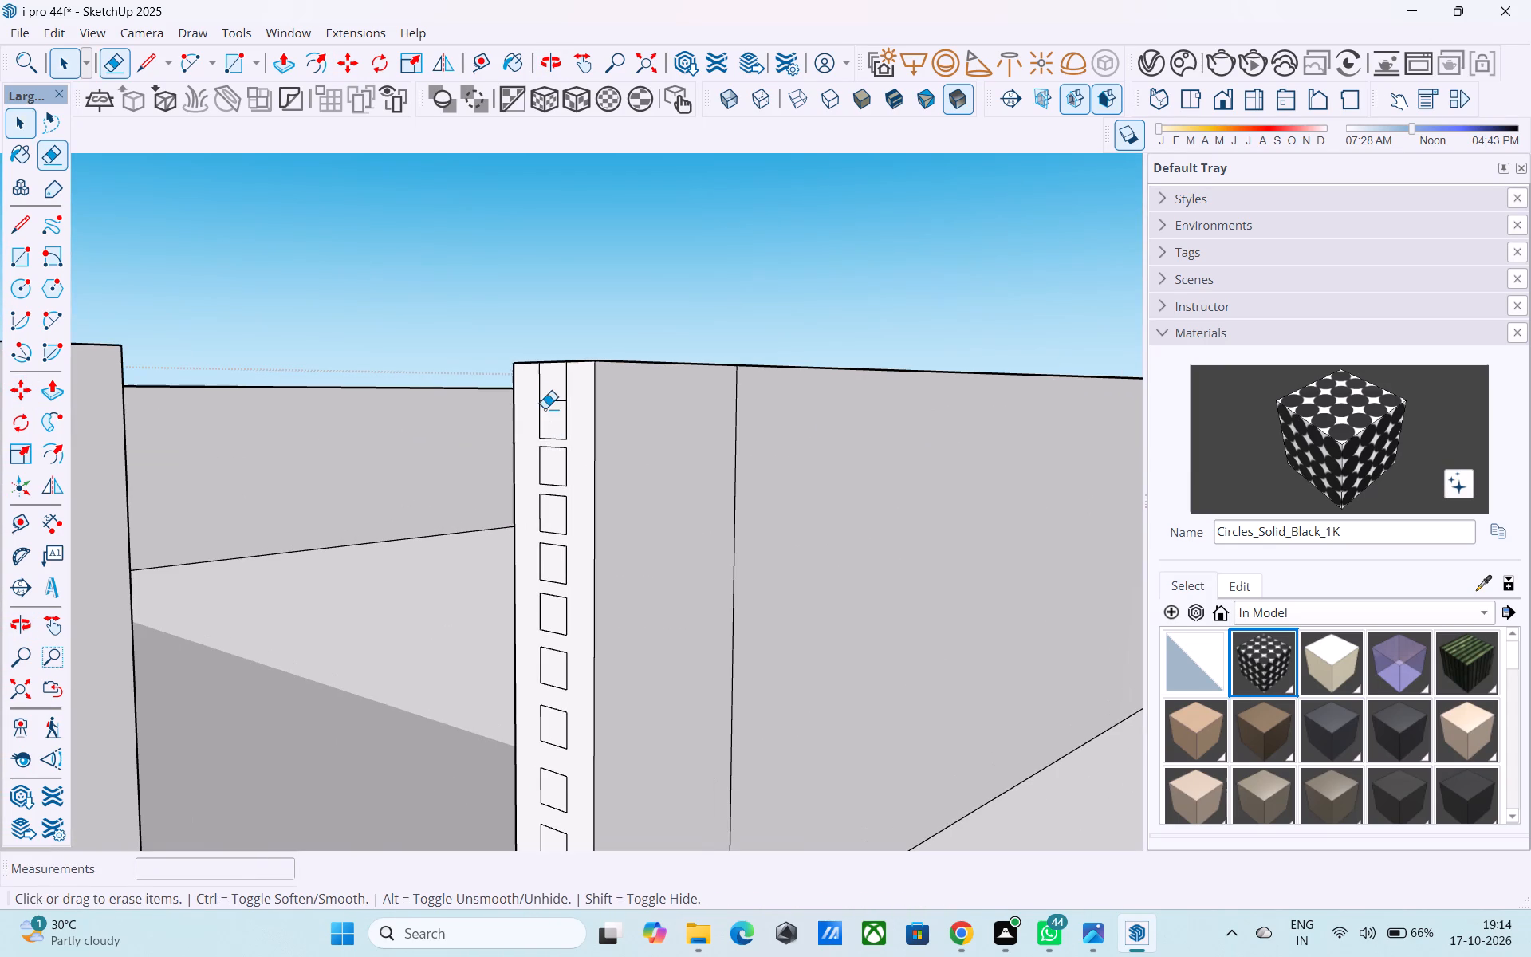
drag(542, 384, 534, 384)
click(561, 384)
Push/Pull the lowest square 2' across the parapet opening to the opposite wall segment as a horizontal bar.
scroll(566, 388, down, 6)
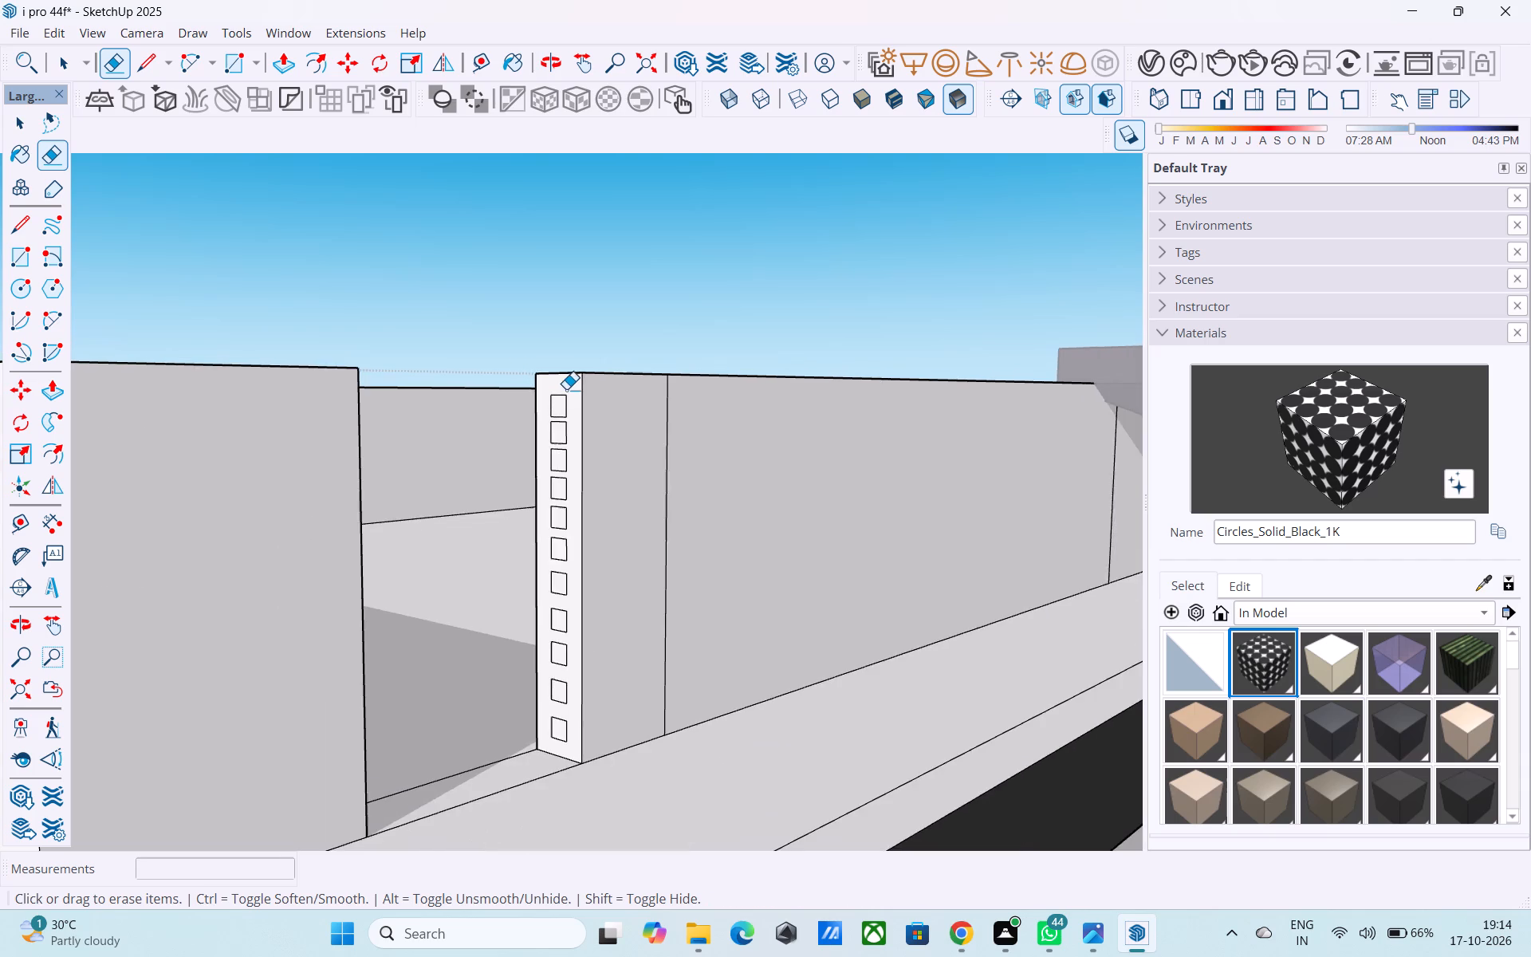
middle_drag(592, 500, 643, 522)
key(space)
scroll(656, 491, up, 2)
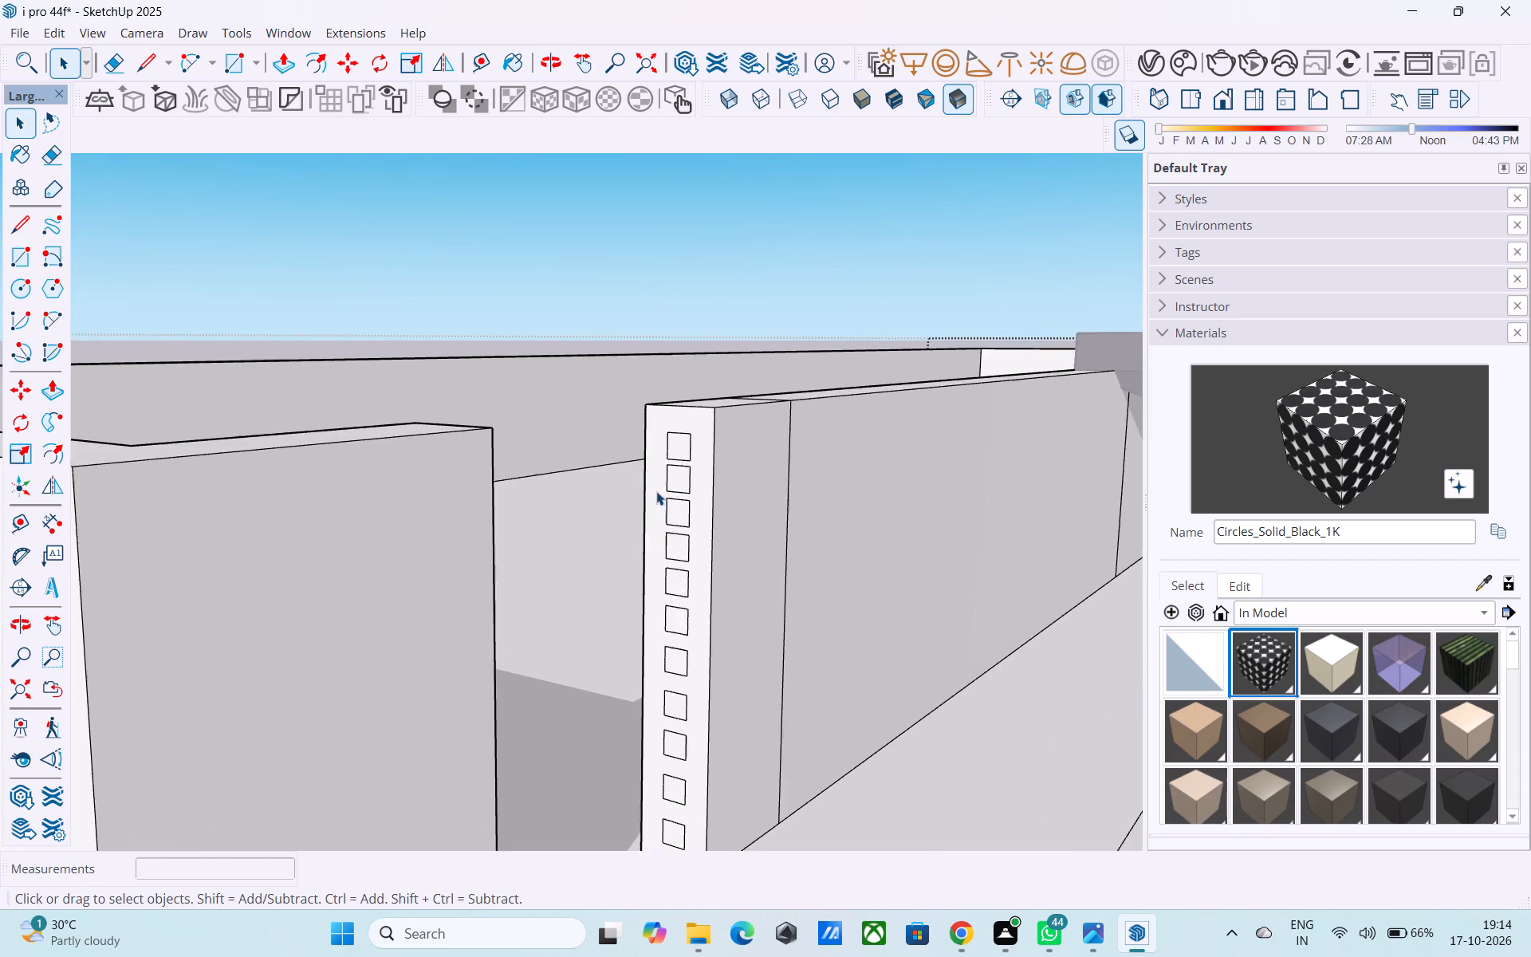
scroll(656, 491, down, 3)
click(671, 752)
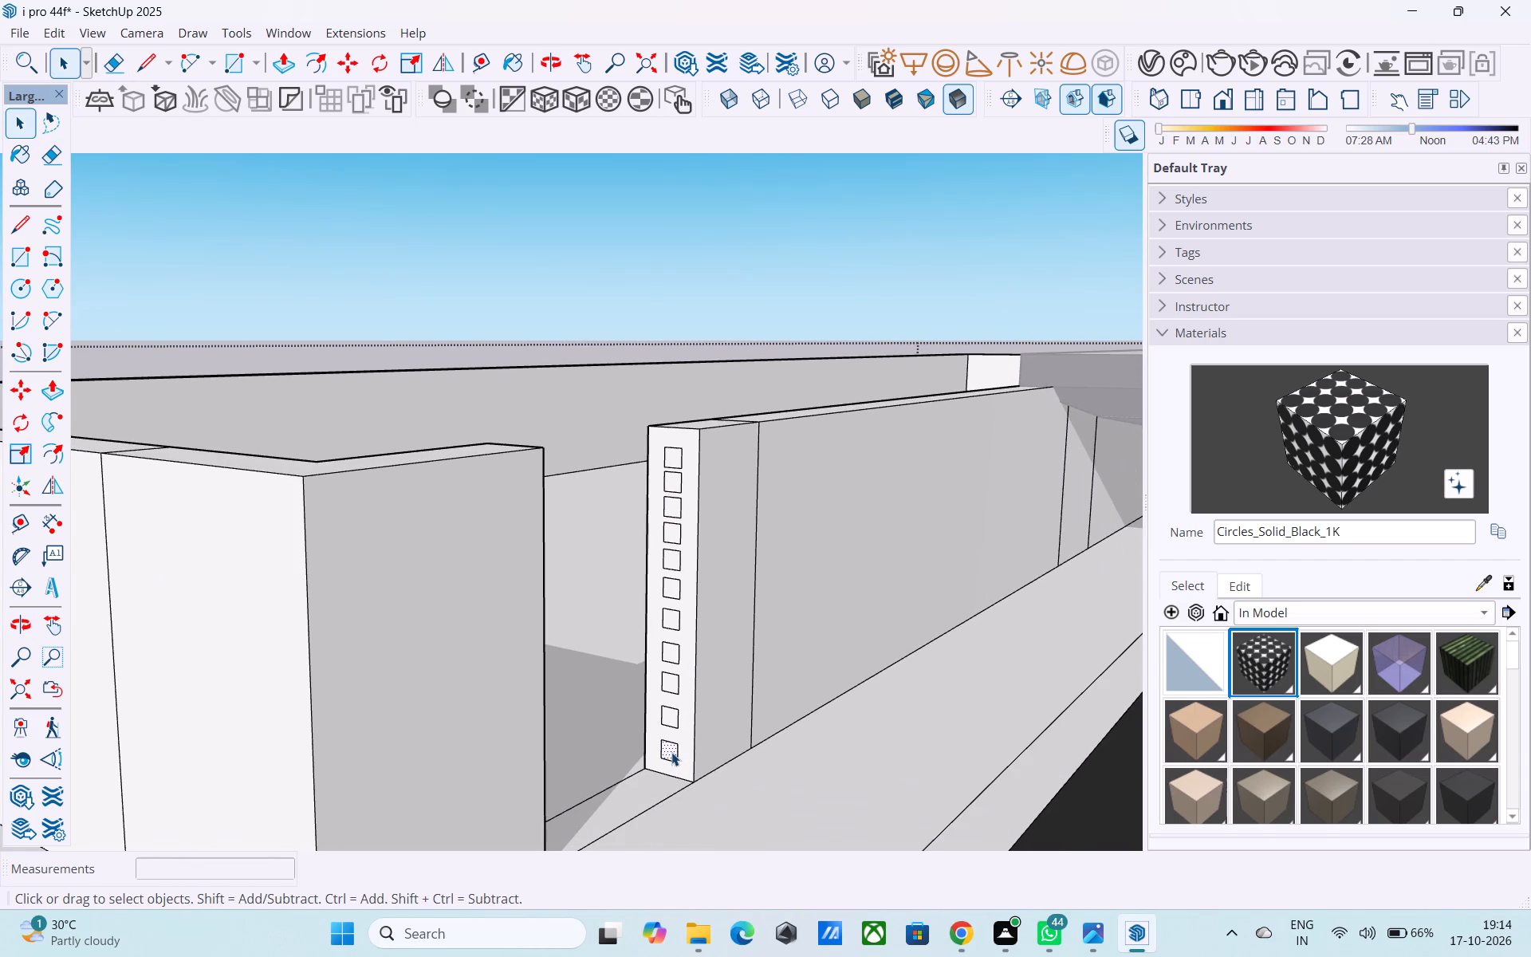
key(p)
click(671, 752)
shift+middle_drag(667, 754, 376, 719)
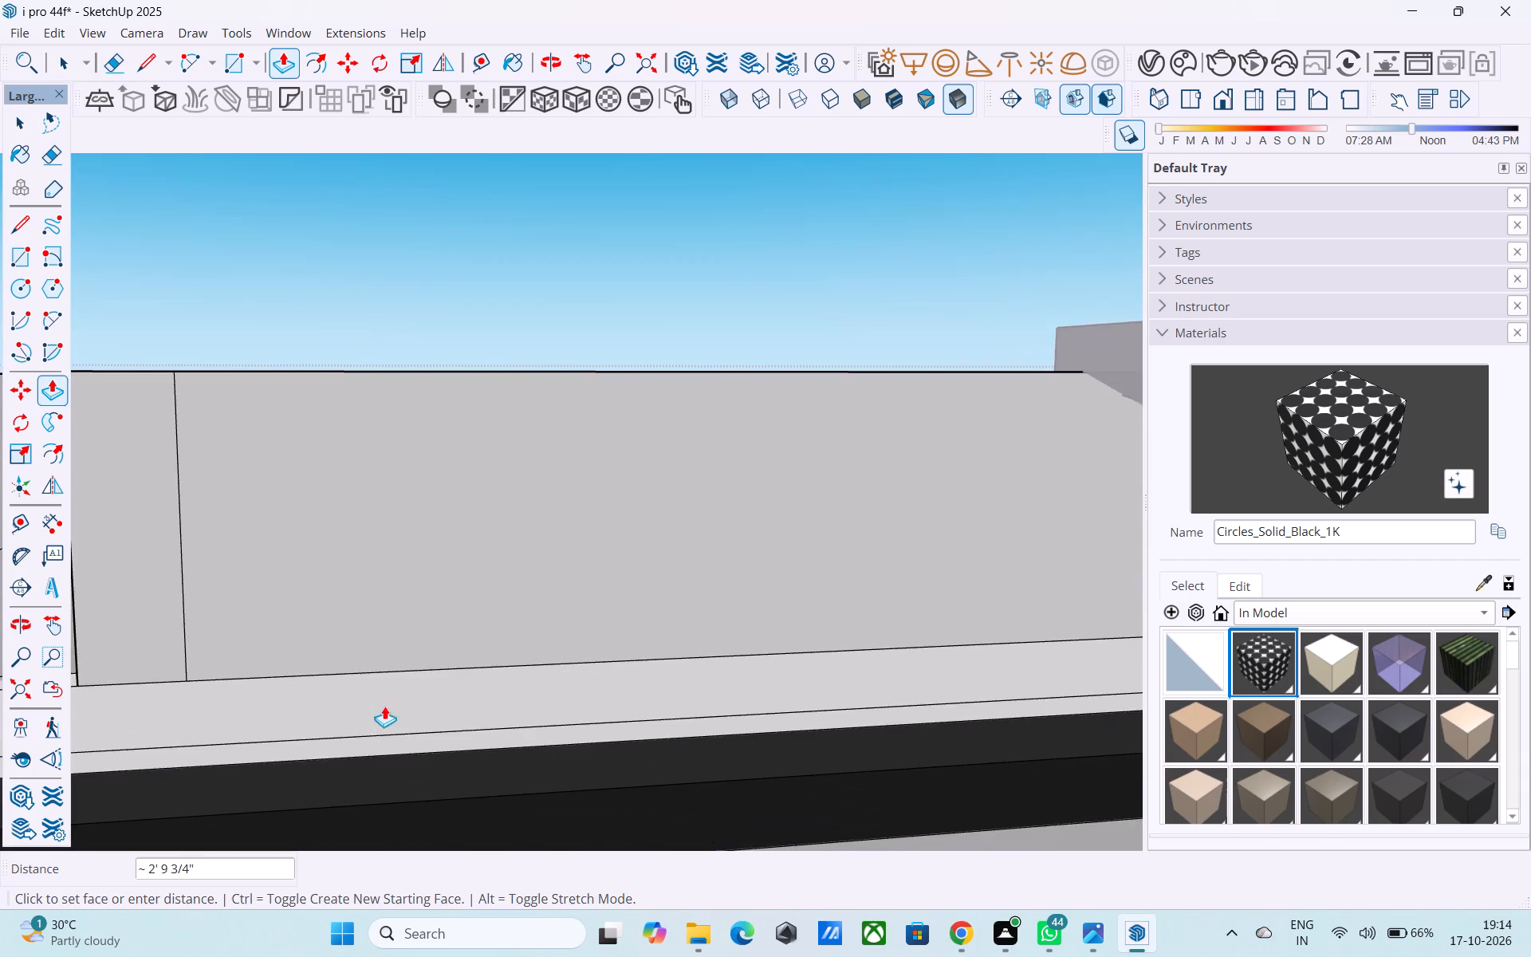
scroll(403, 703, down, 14)
shift+middle_drag(402, 621, 486, 675)
scroll(473, 677, up, 5)
click(549, 726)
Extrude the remaining ten squares by the same 2' distance across the opening to form a stack of horizontal bars.
middle_drag(594, 729, 529, 715)
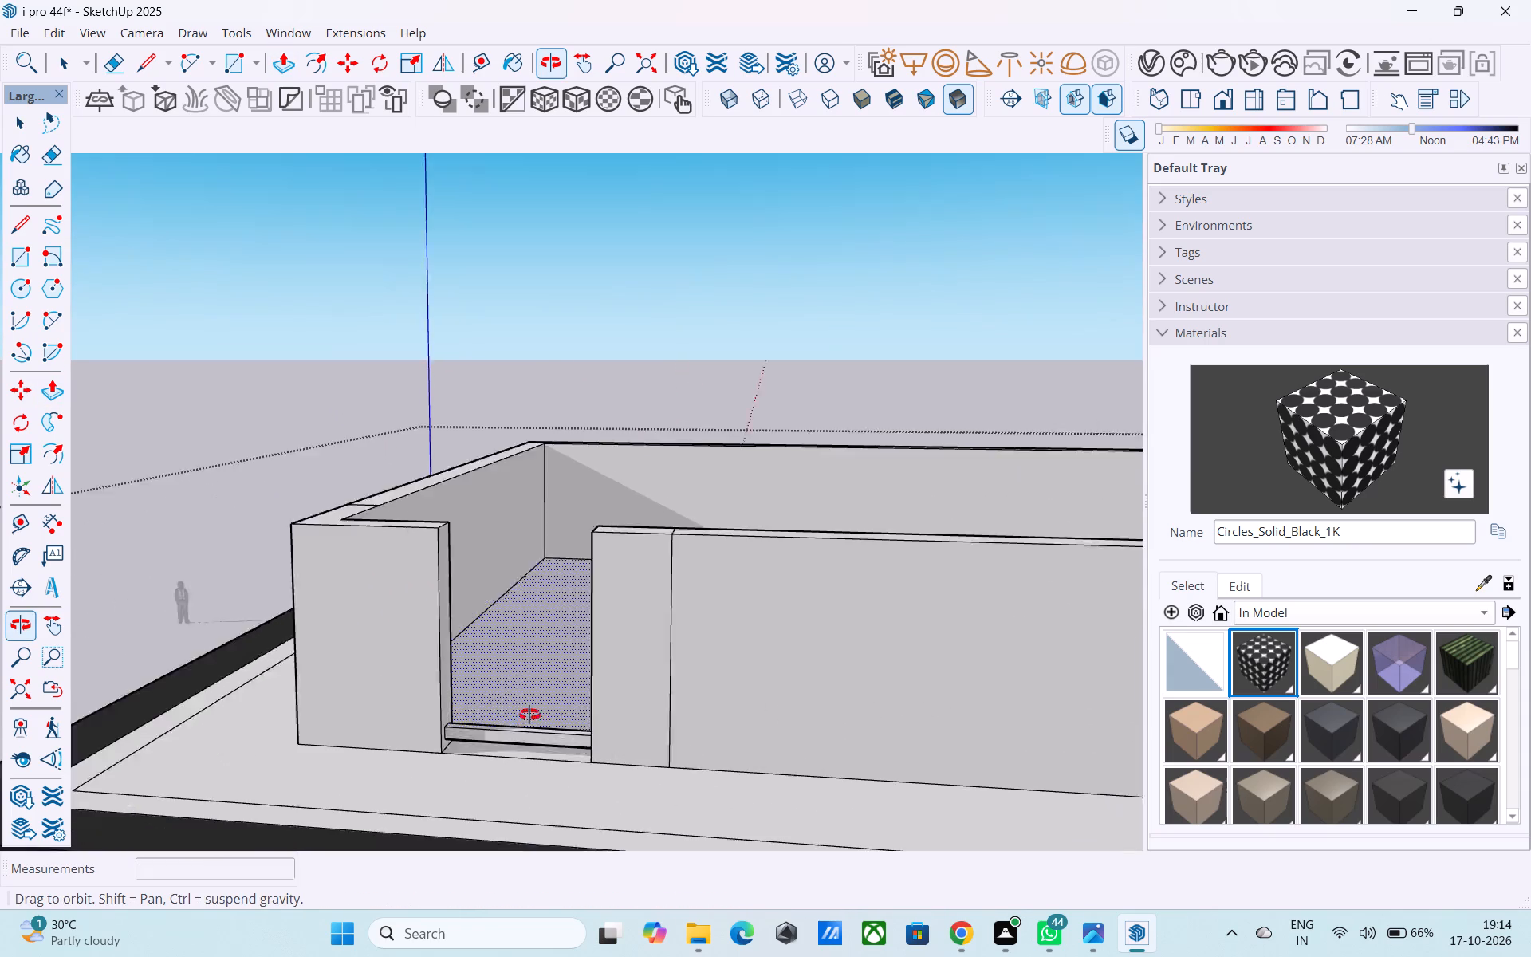
middle_drag(529, 715, 1067, 735)
scroll(534, 742, up, 3)
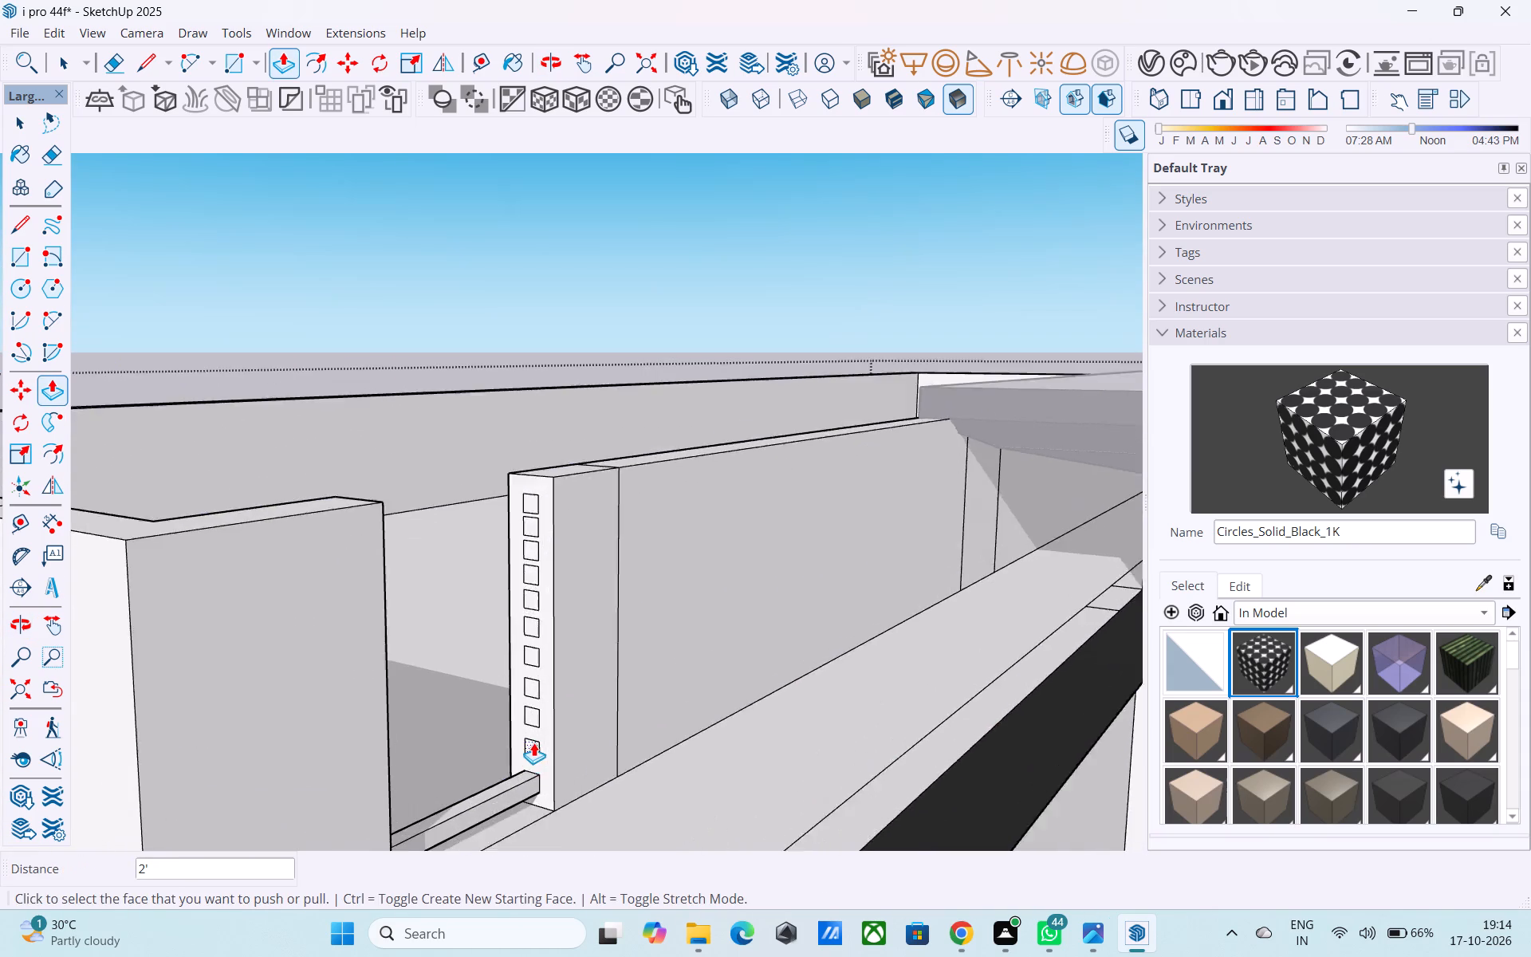
scroll(533, 742, up, 4)
double_click(533, 742)
double_click(530, 698)
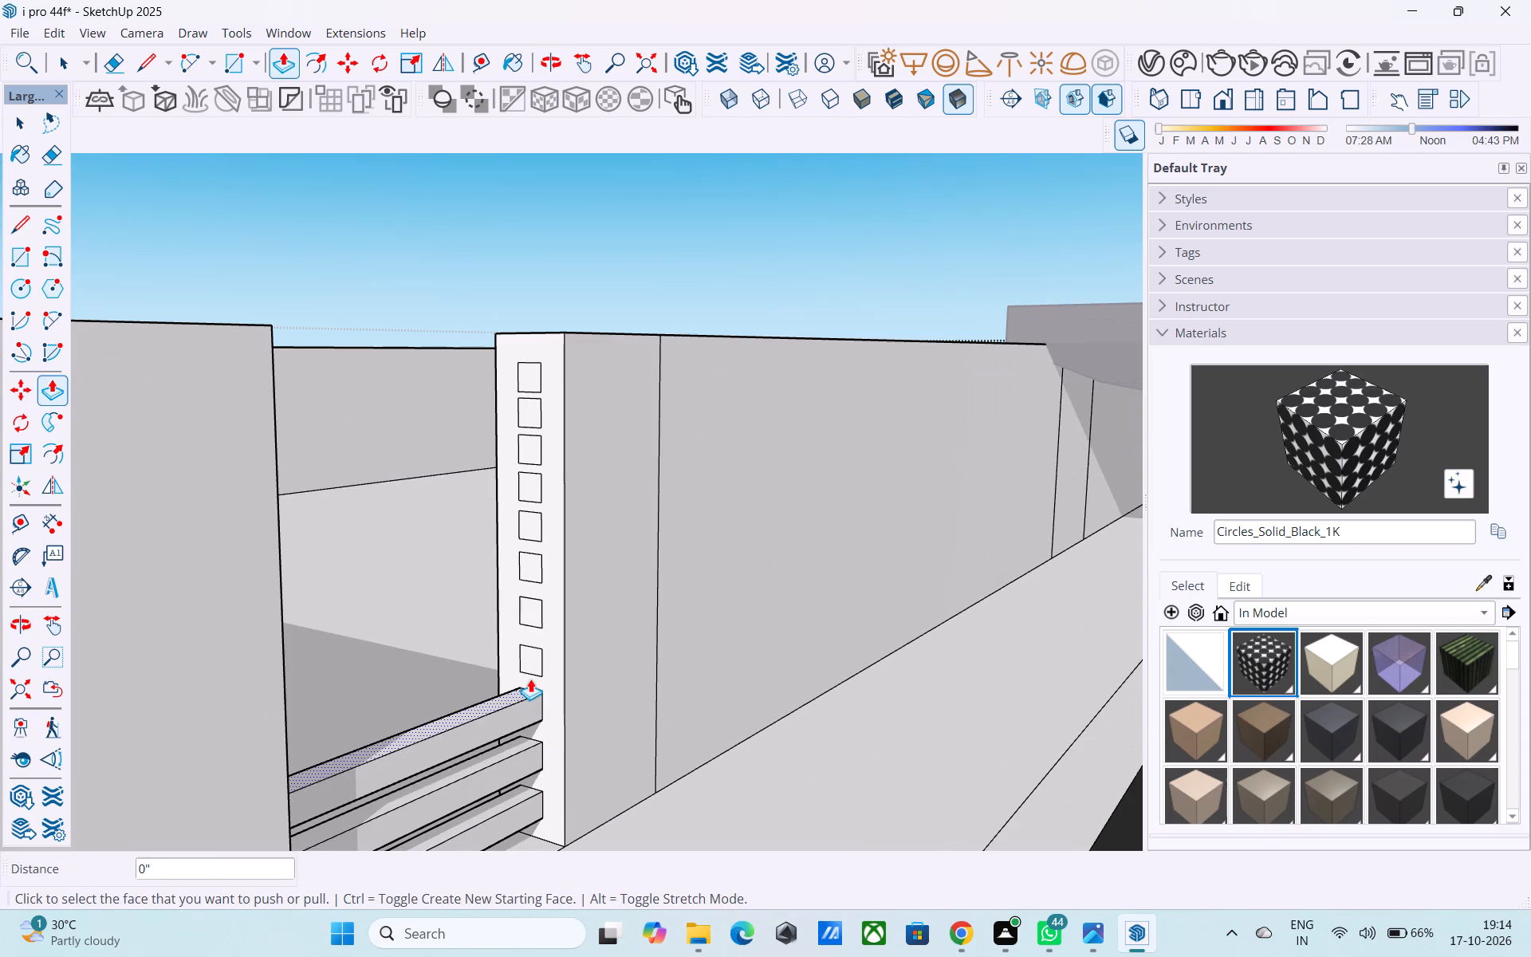
double_click(531, 655)
double_click(533, 606)
double_click(533, 561)
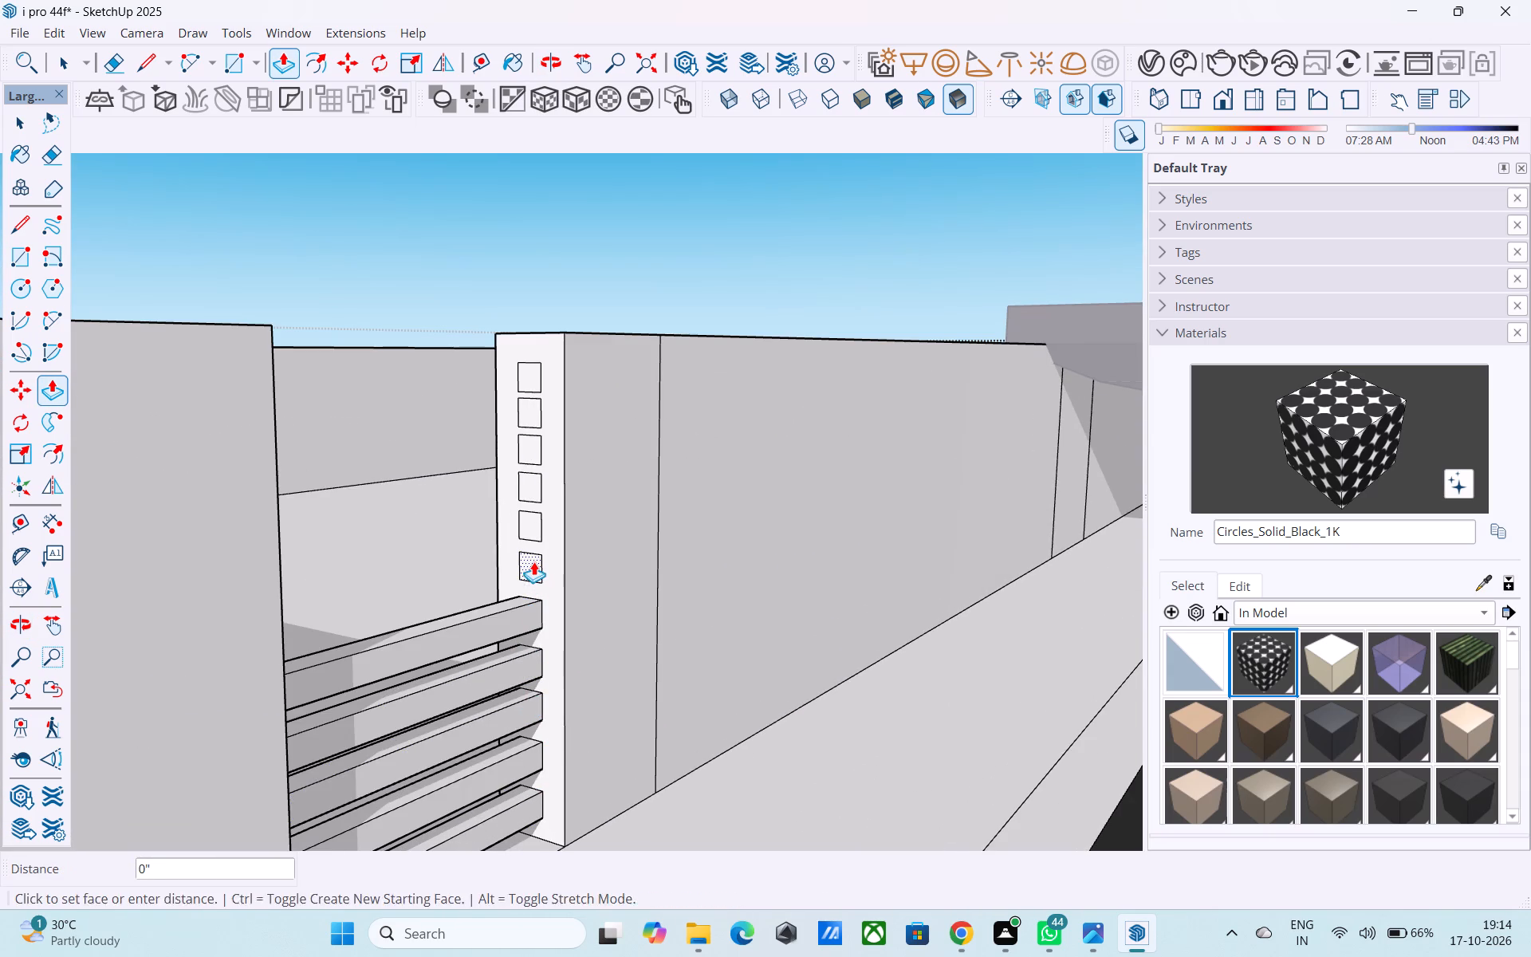
double_click(533, 519)
double_click(531, 485)
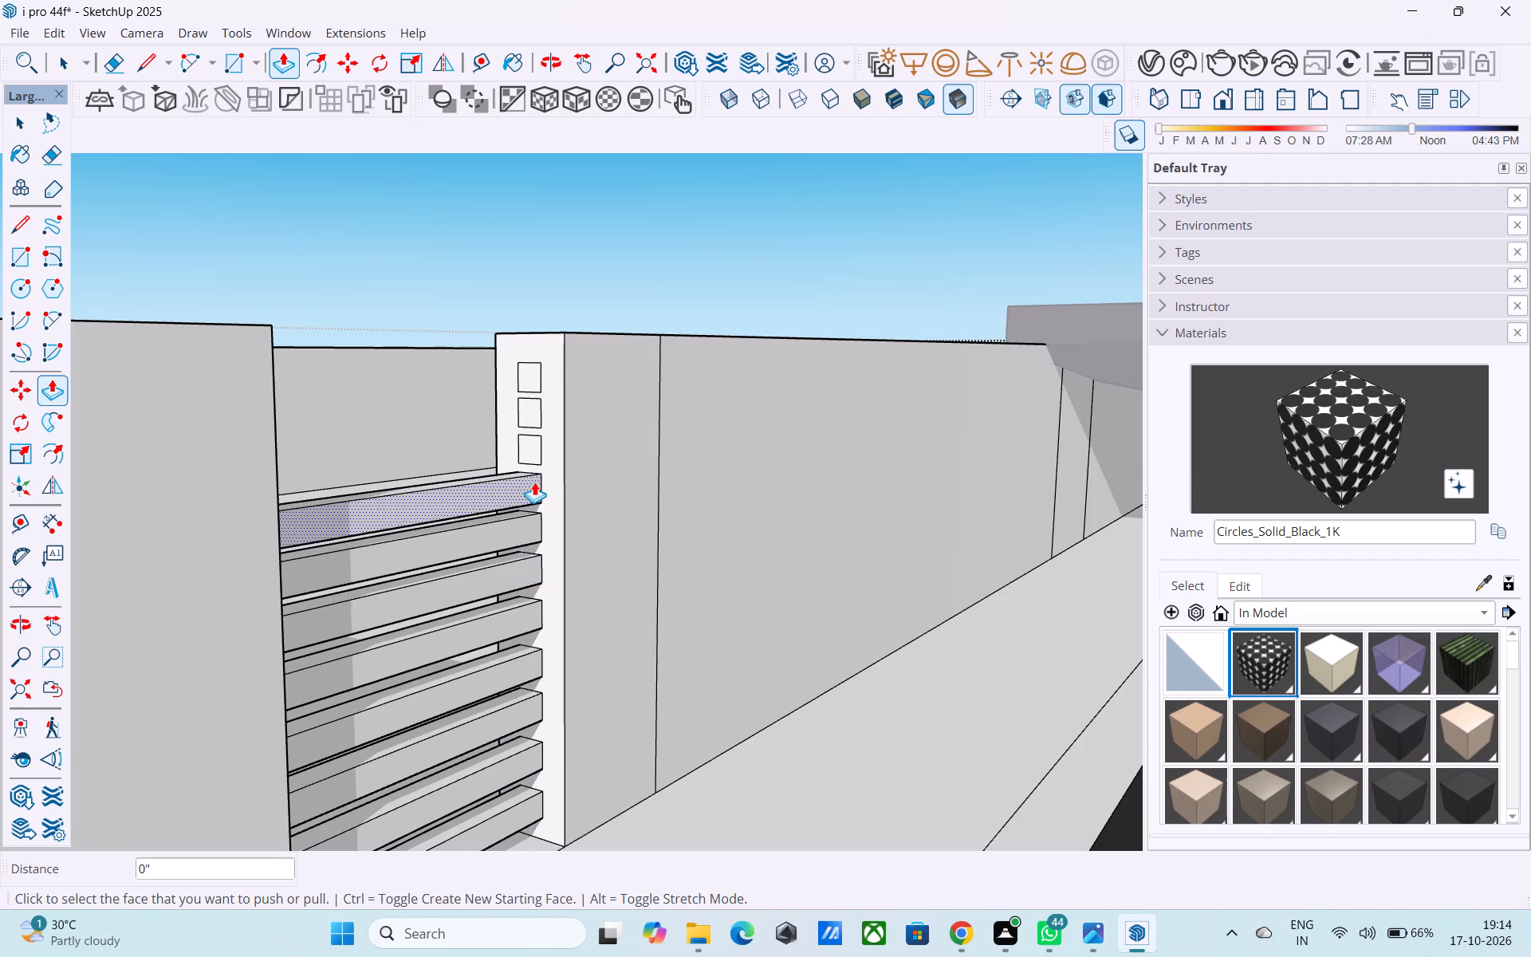
double_click(528, 437)
double_click(528, 407)
double_click(533, 377)
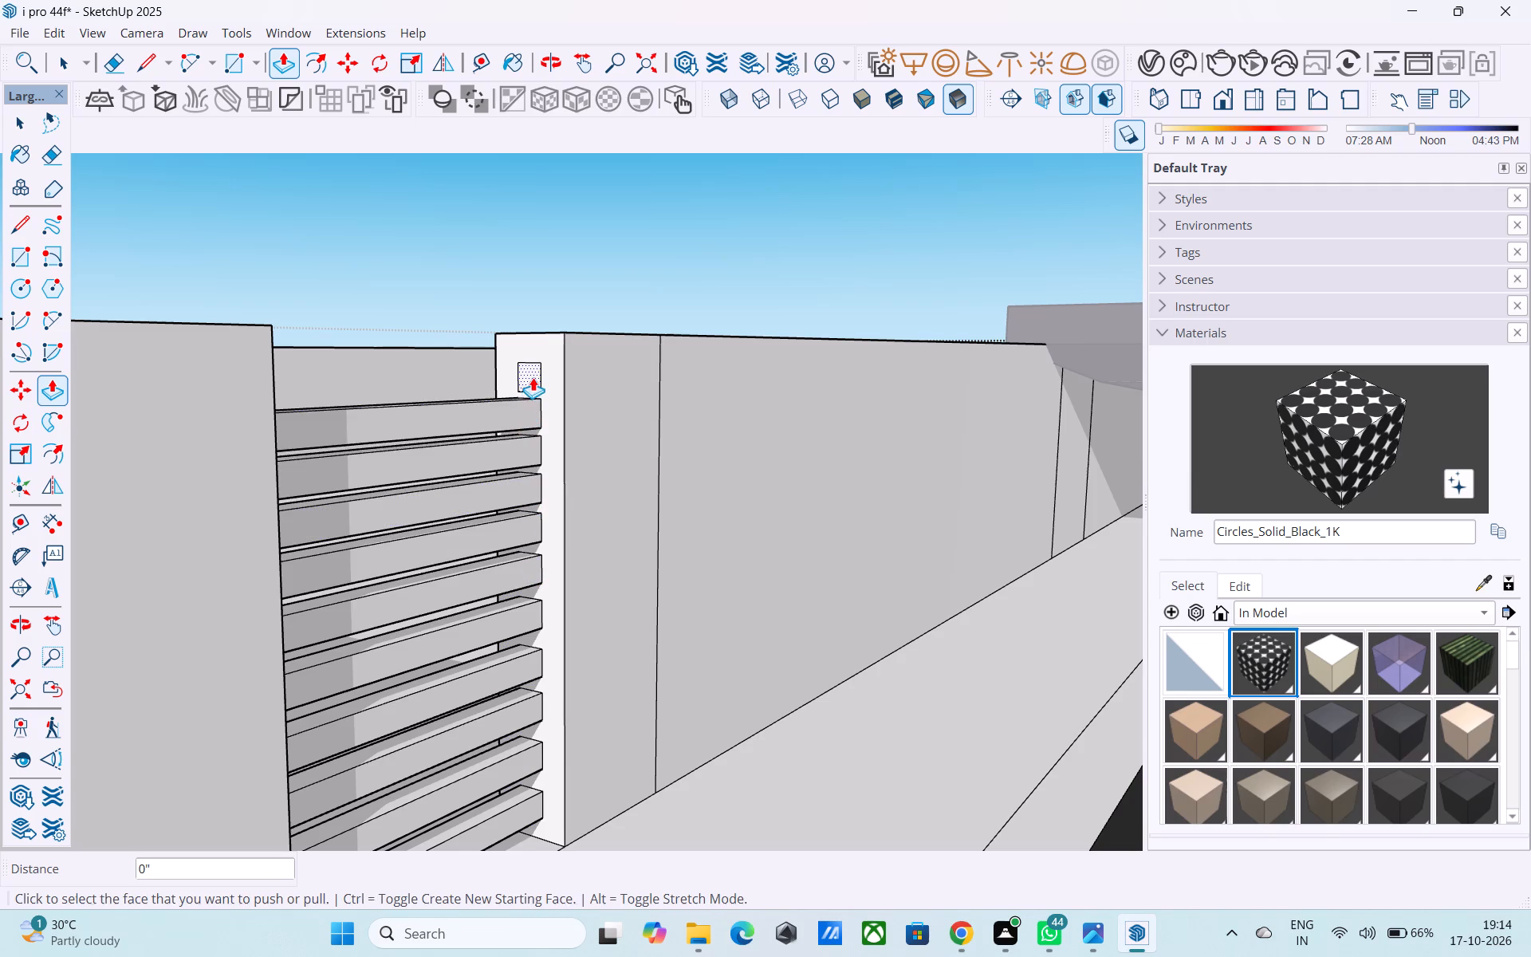
Save the model.
scroll(530, 373, down, 20)
scroll(530, 373, down, 4)
middle_drag(654, 559, 579, 553)
scroll(576, 554, down, 7)
key(space)
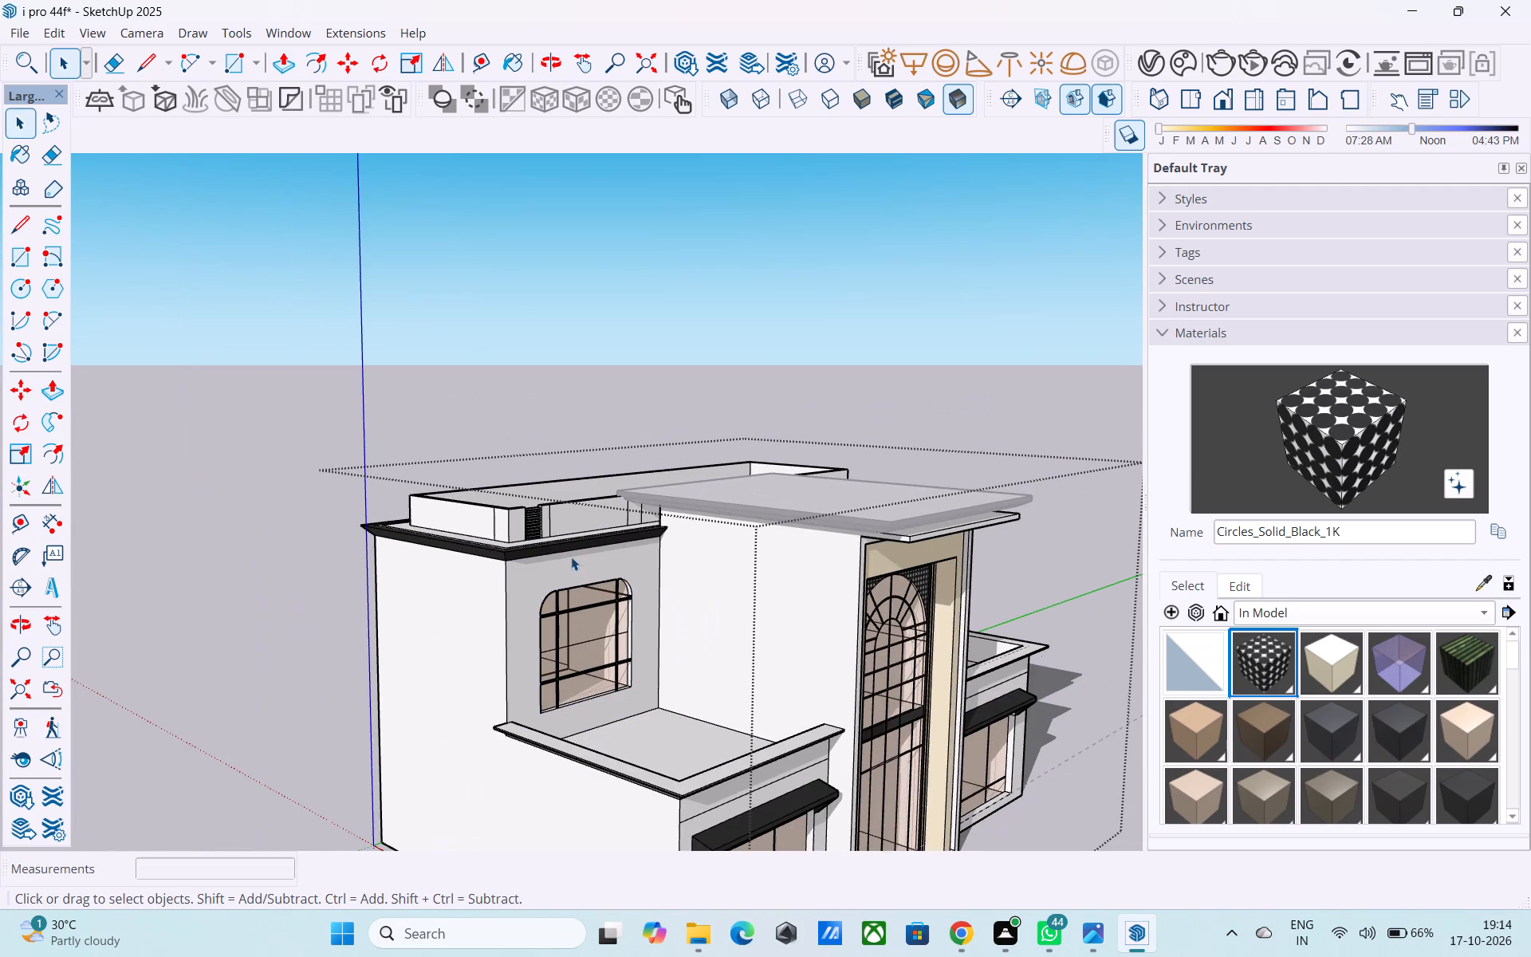
key(ctrl+s)
Examine the whole front facade and the barred parapet opening from a distance.
scroll(565, 553, down, 6)
middle_drag(611, 593, 396, 574)
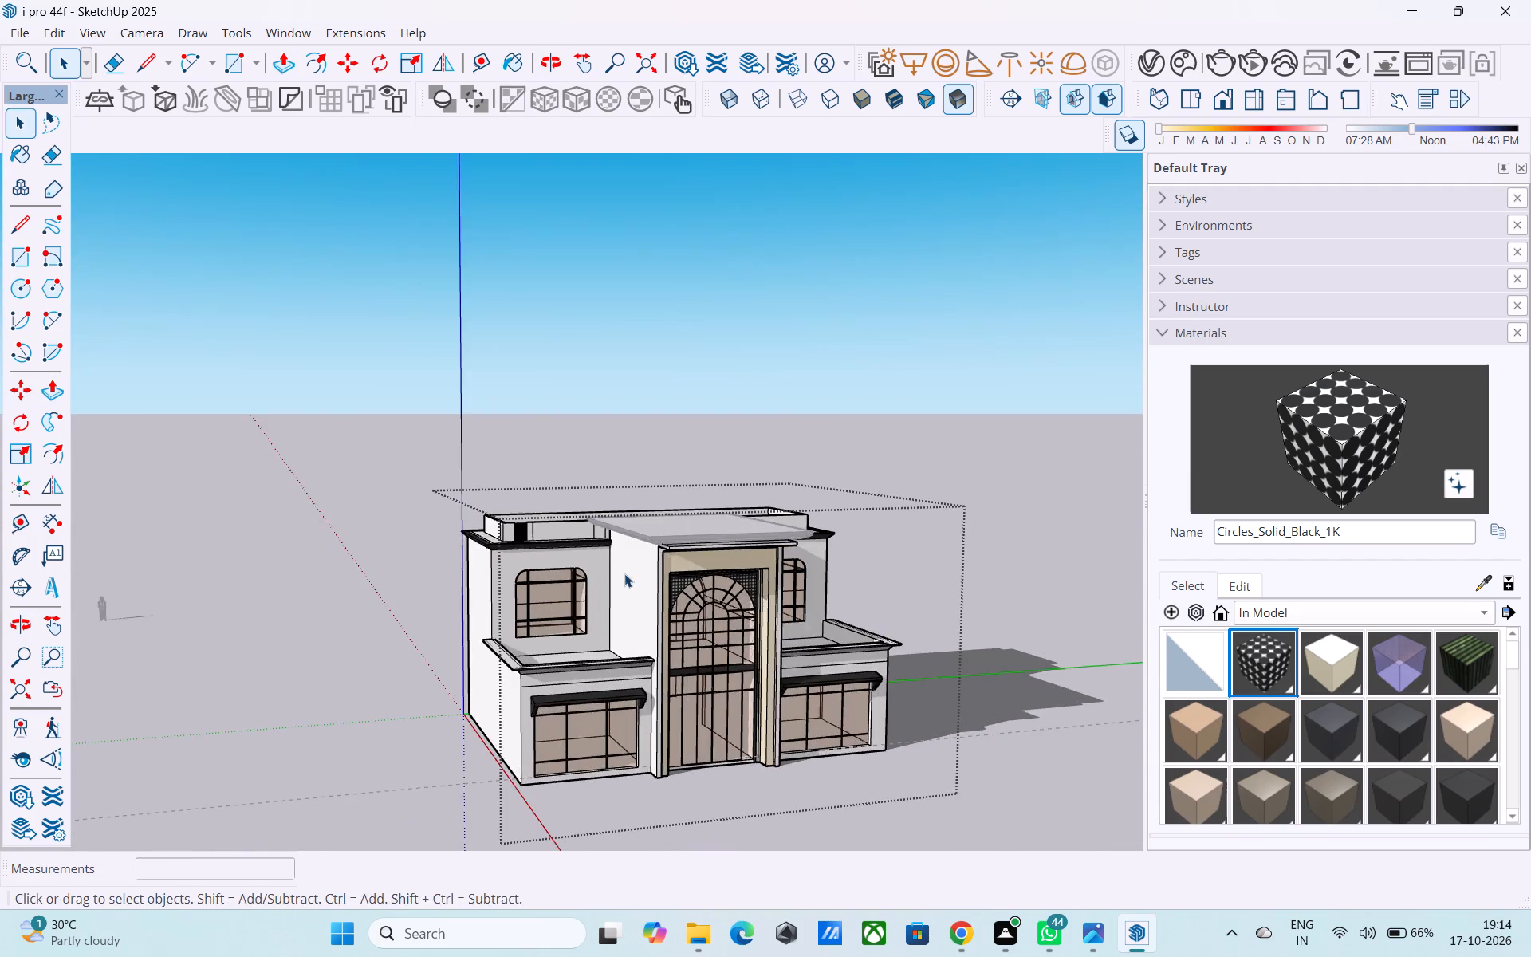
middle_drag(620, 577, 502, 588)
scroll(502, 588, up, 4)
middle_drag(645, 670, 572, 577)
scroll(554, 573, down, 6)
middle_drag(622, 632, 708, 646)
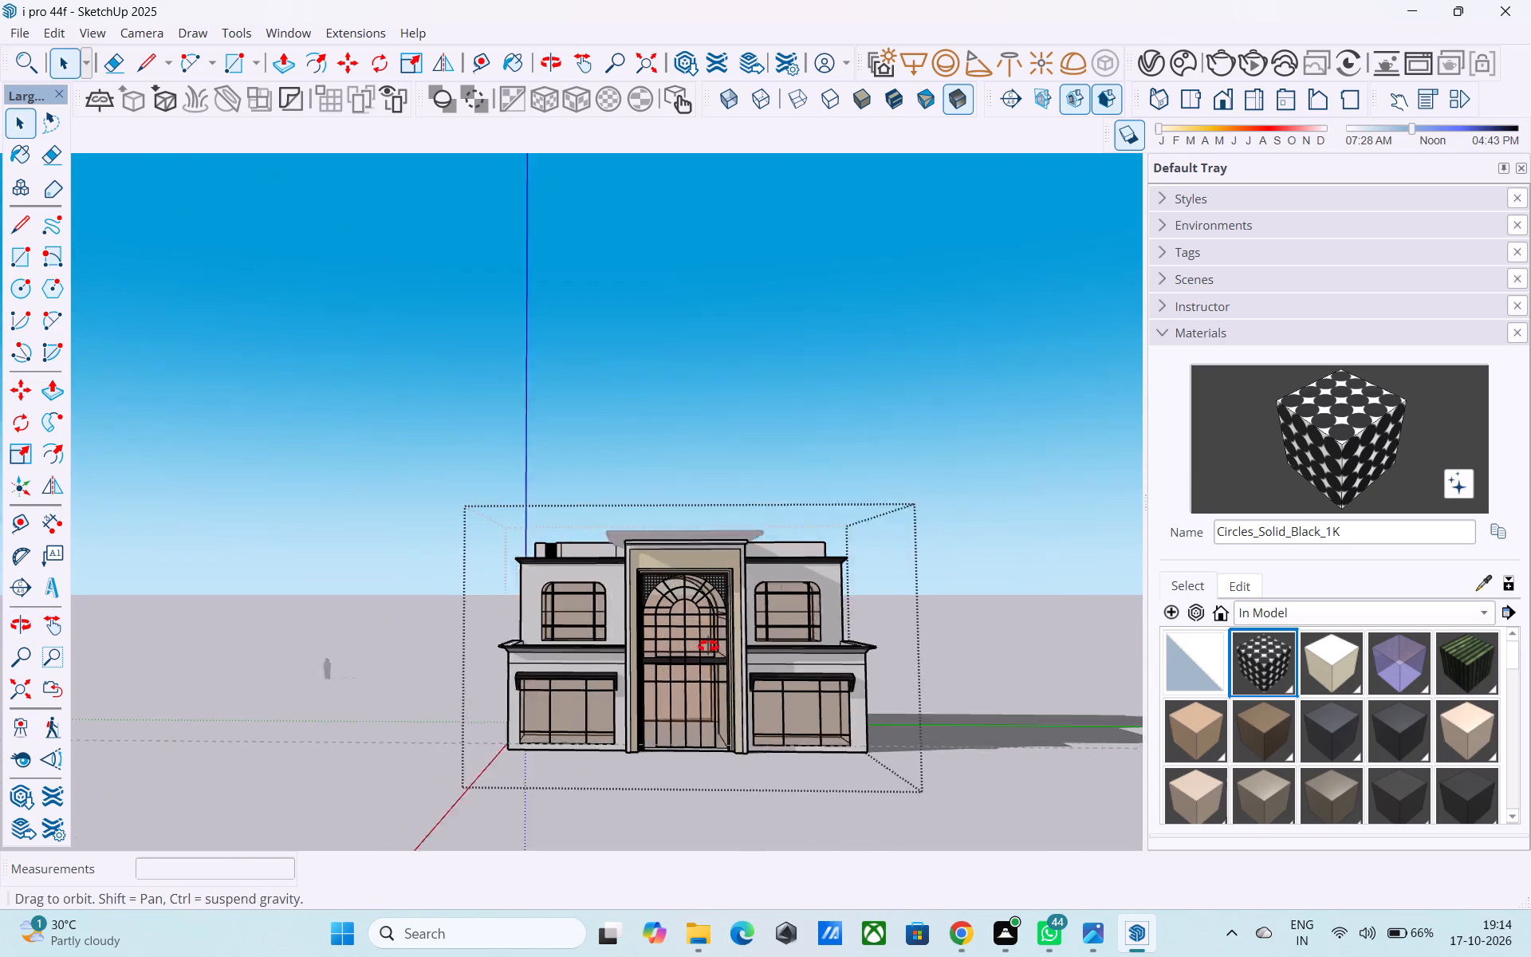
middle_drag(708, 646, 743, 653)
scroll(607, 549, up, 9)
Push/Pull the end face of the parapet segment beside the bars back to its first dividing edge, lengthening the barred opening.
shift+middle_drag(531, 565, 729, 671)
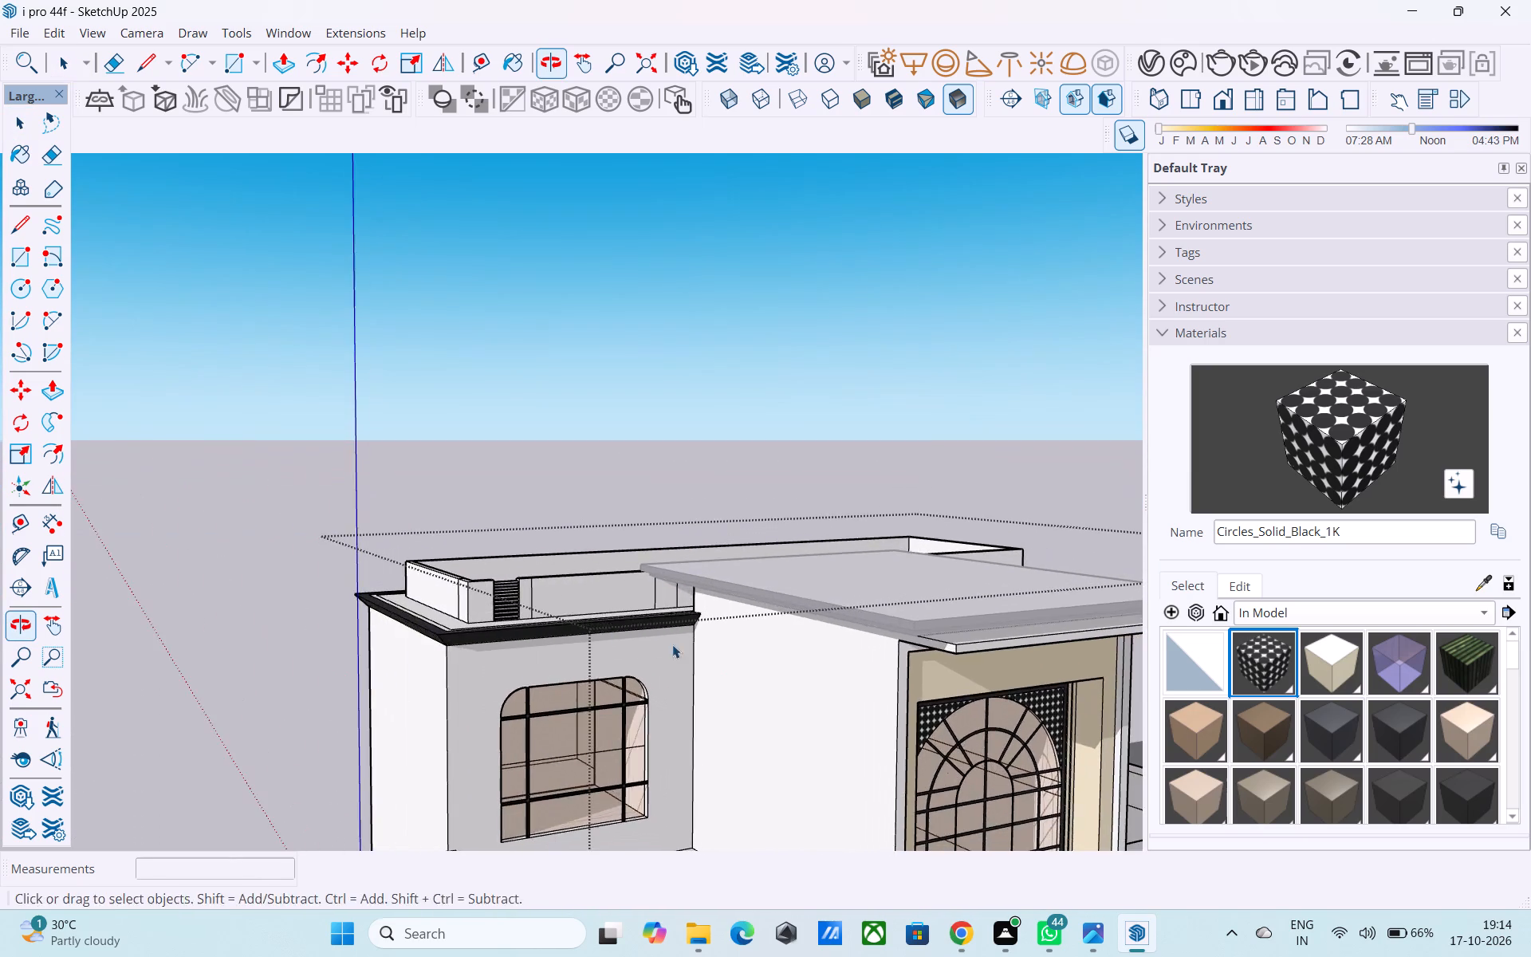
shift+middle_drag(547, 603, 591, 643)
scroll(591, 643, up, 4)
middle_drag(563, 636, 931, 744)
scroll(757, 663, up, 10)
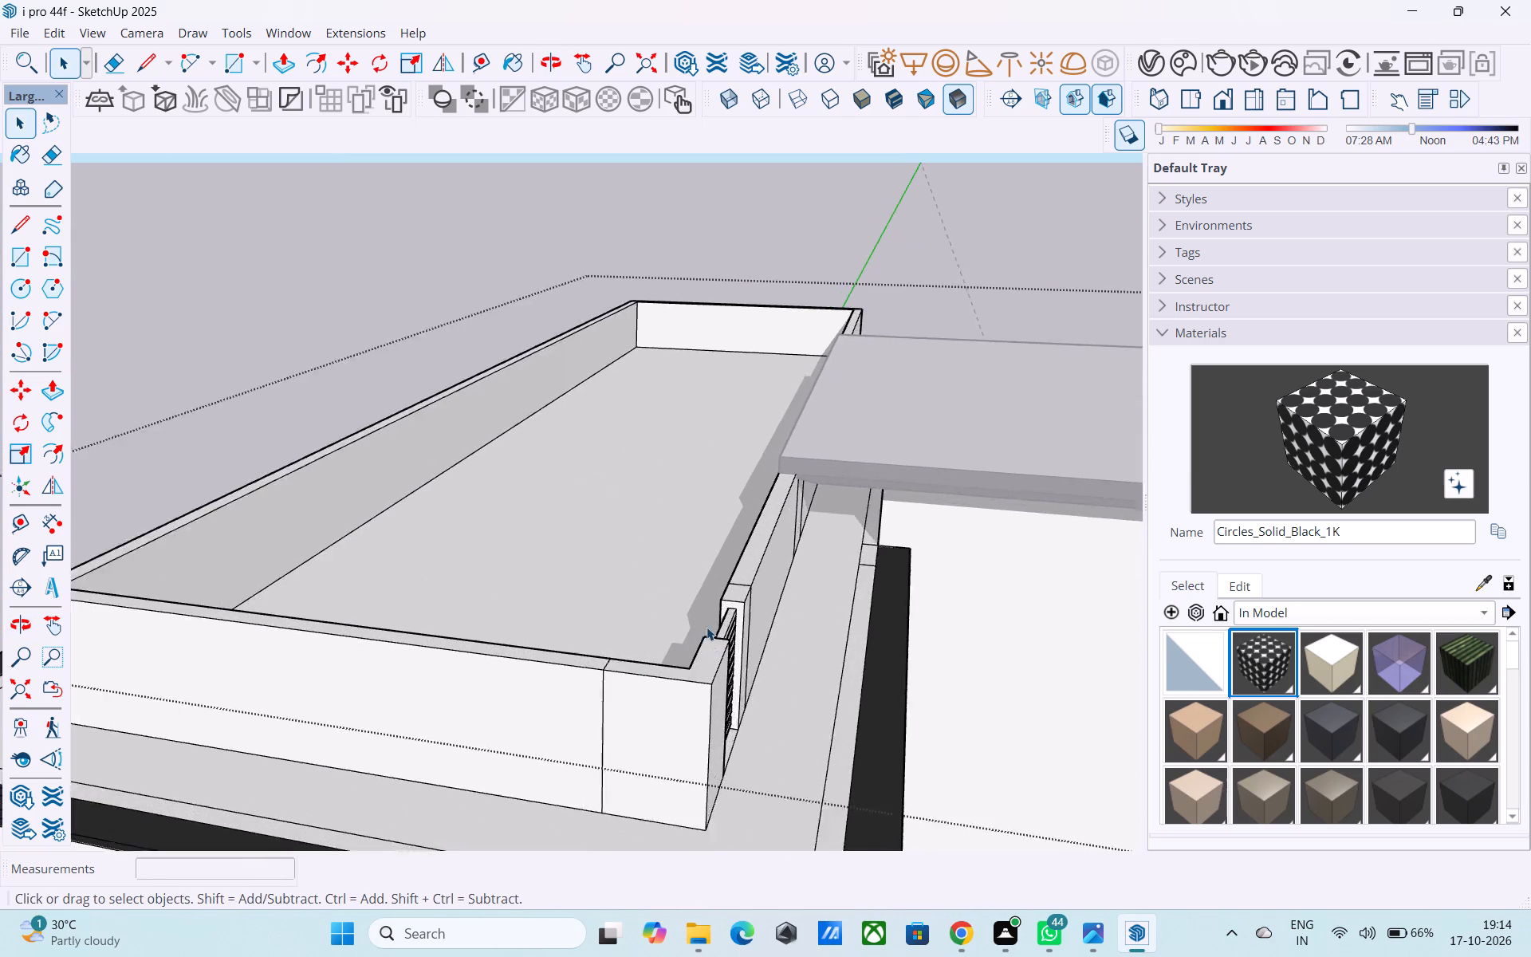
scroll(706, 627, up, 7)
click(775, 589)
key(p)
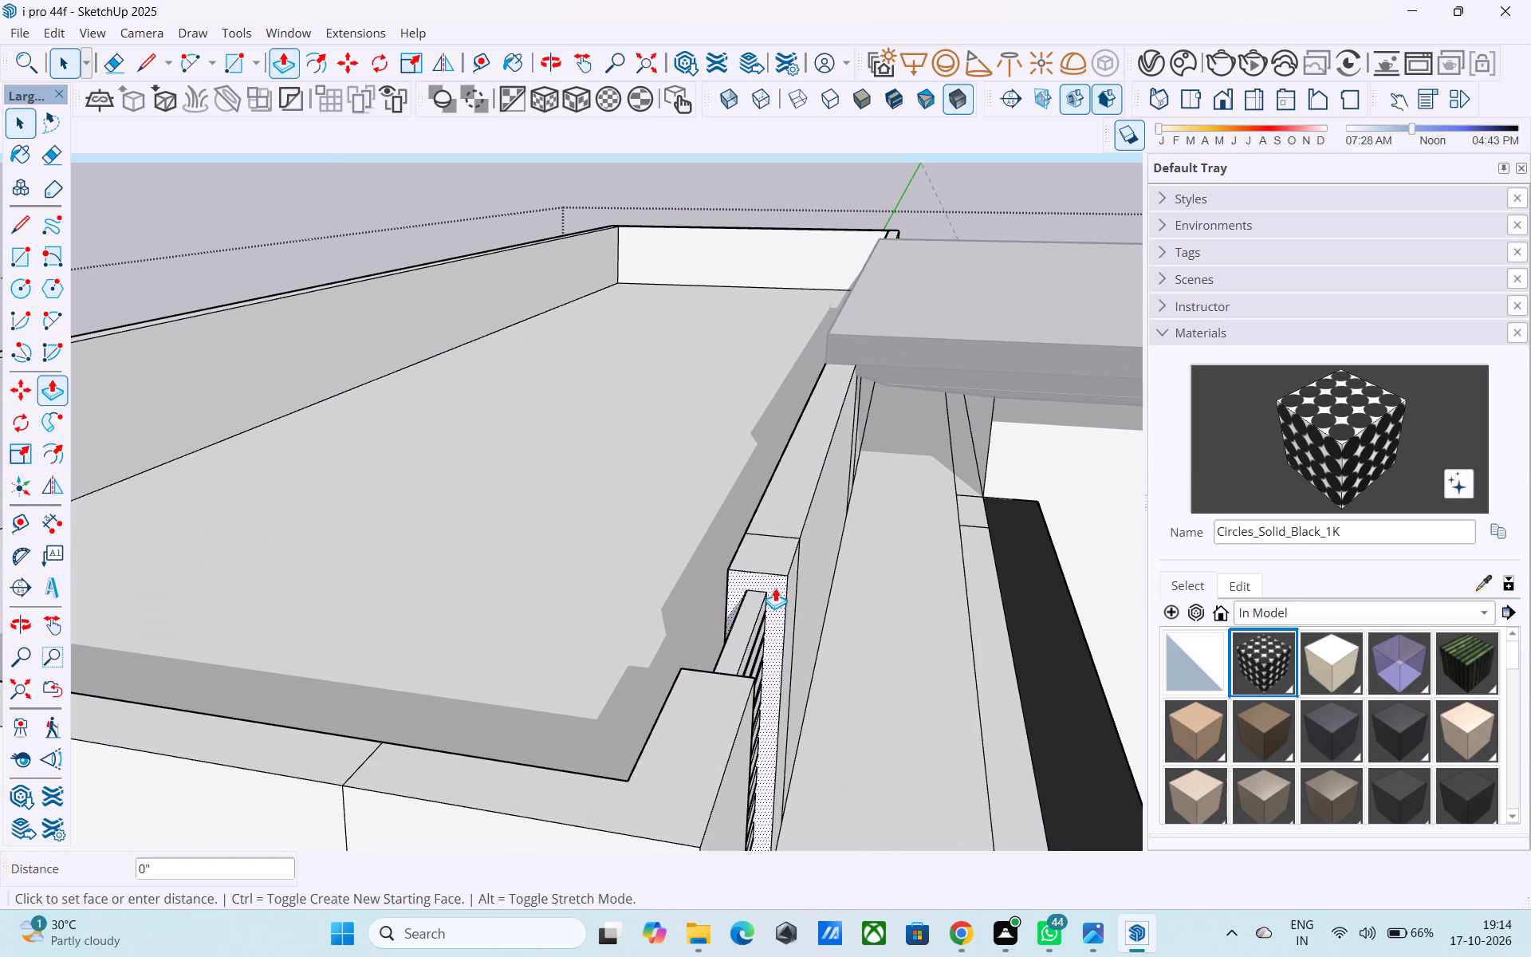
click(775, 588)
key(space)
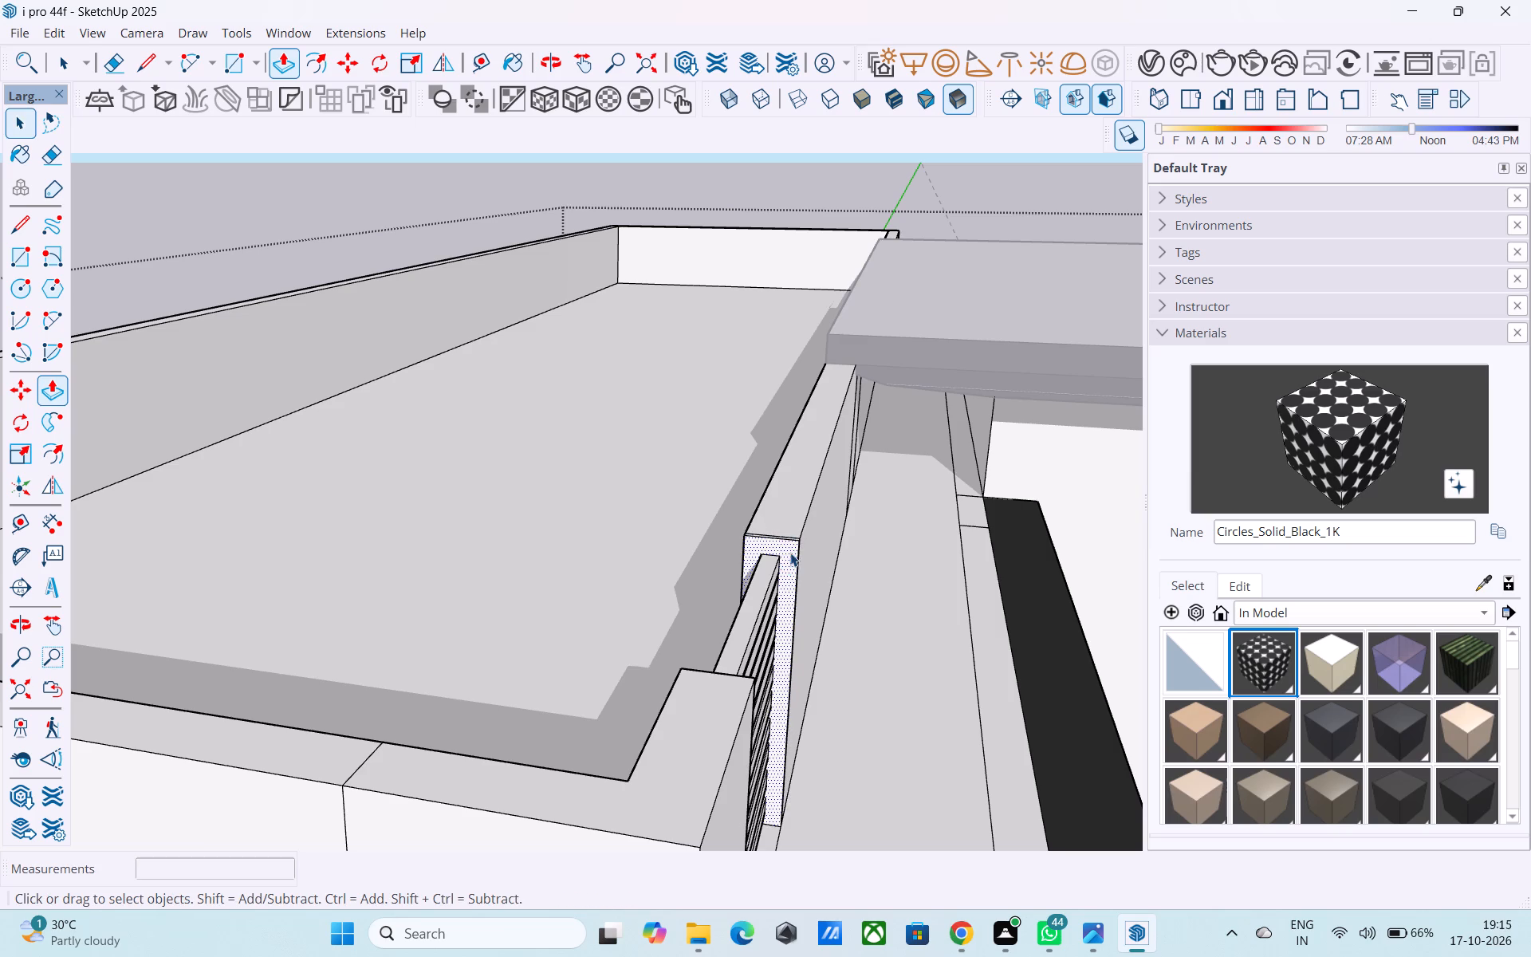
Erase the leftover dividing edges on the top and front face of the shortened parapet segment.
key(e)
drag(775, 534, 777, 541)
scroll(809, 577, up, 1)
middle_drag(802, 577, 752, 545)
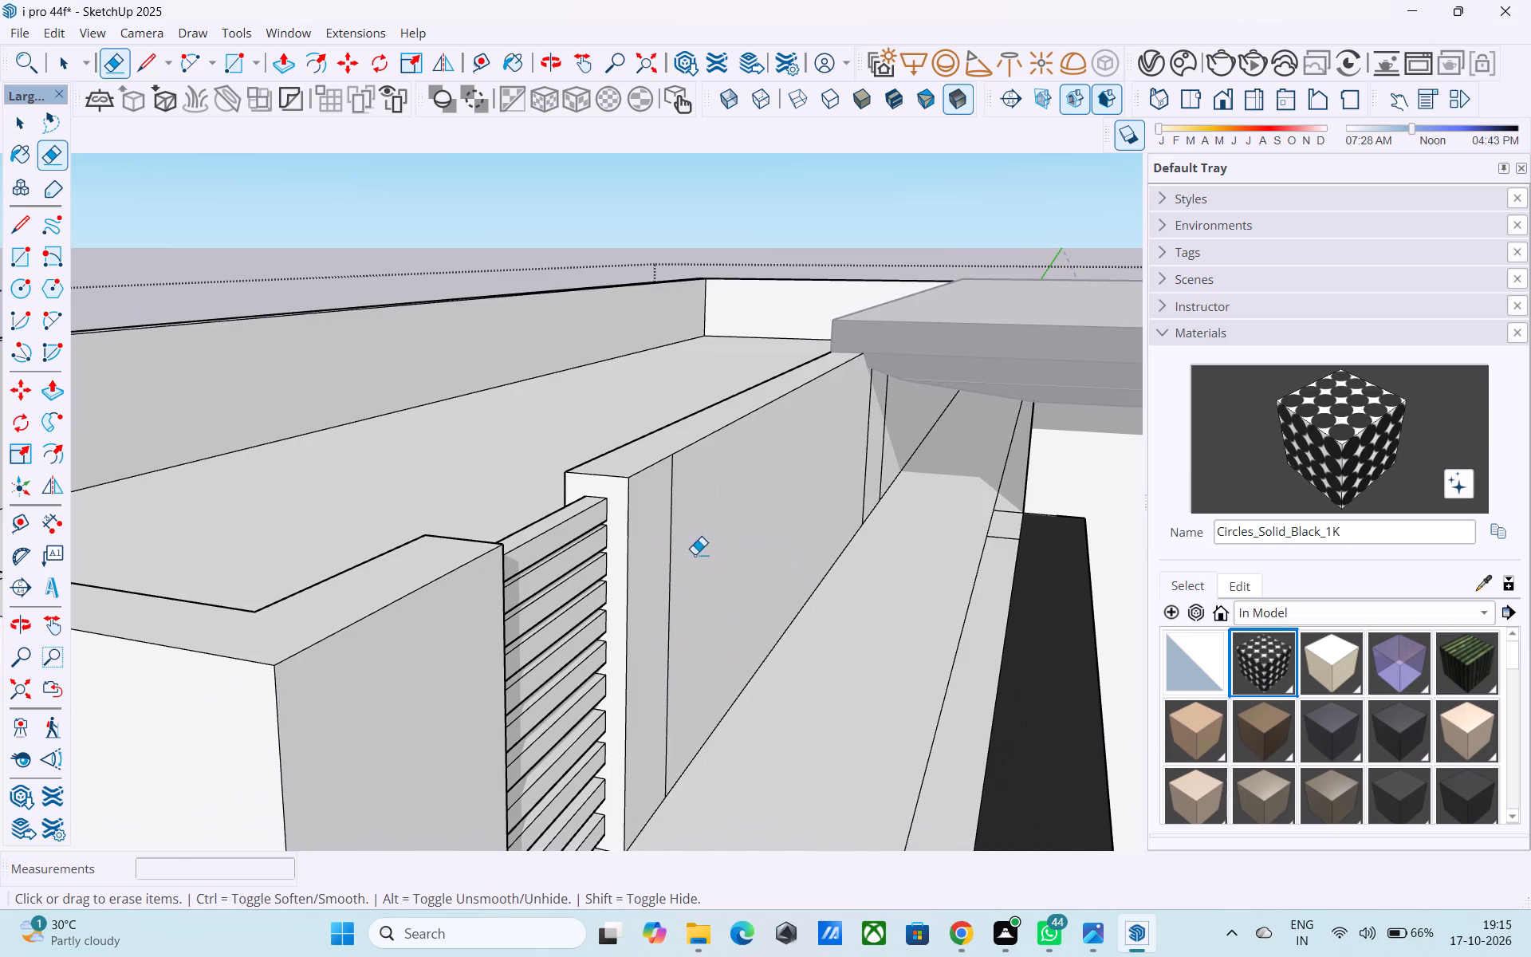
drag(667, 550, 698, 550)
key(space)
Push/Pull the same parapet end face farther back toward the central portal to widen the barred opening.
middle_drag(694, 562, 759, 572)
click(772, 511)
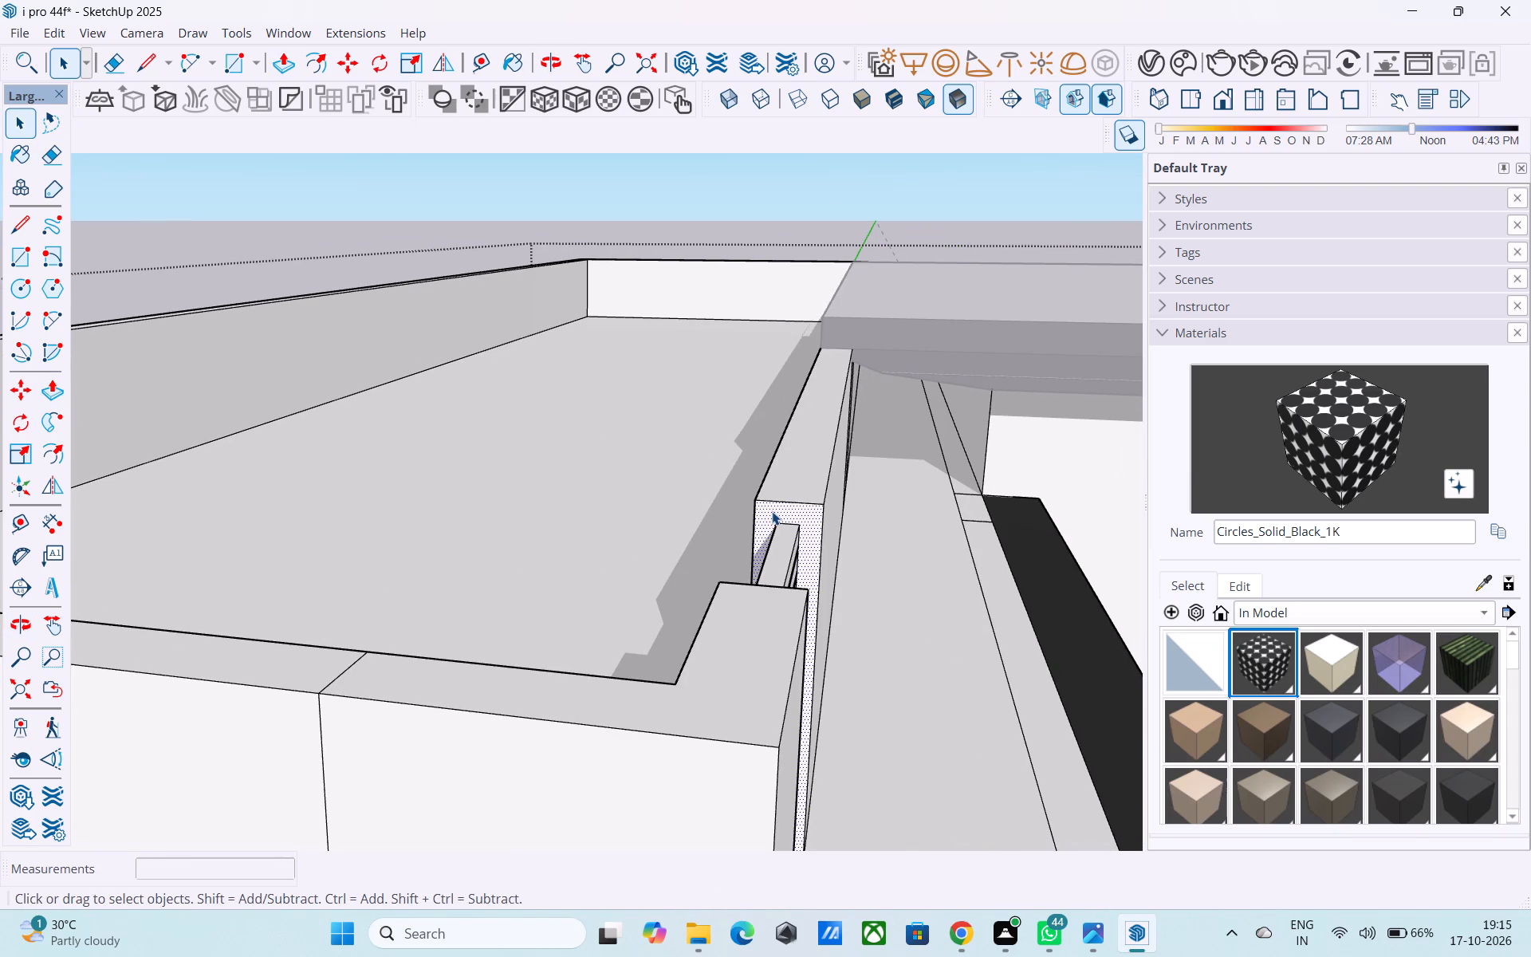
key(p)
click(772, 511)
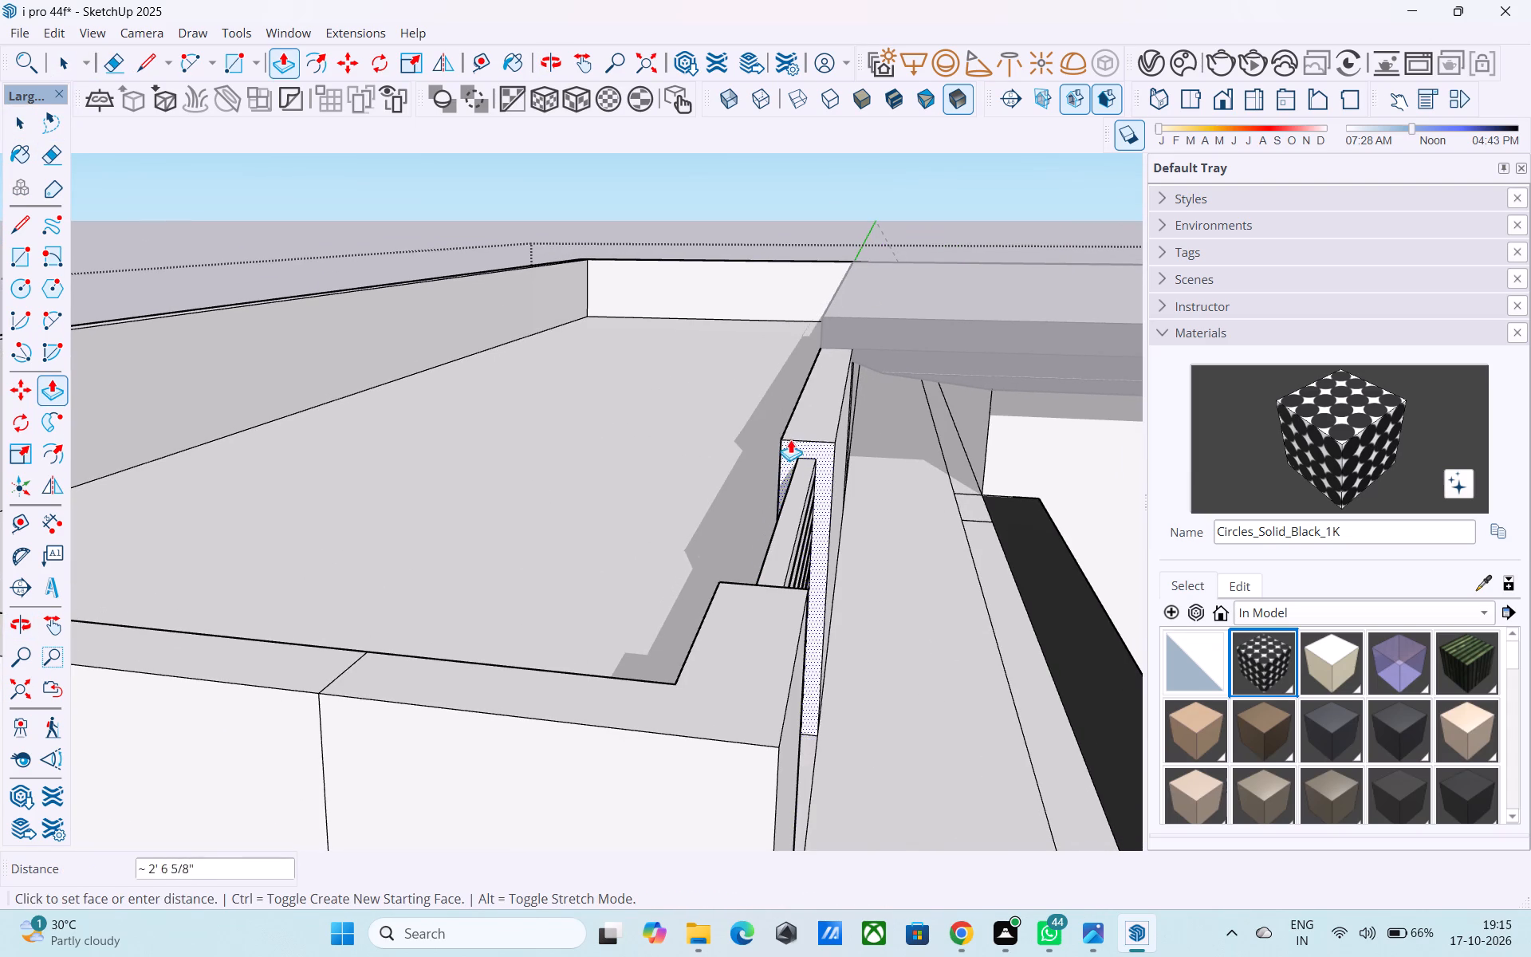
click(797, 423)
key(space)
Examine the widened barred parapet opening in relation to the upper window and the front facade.
scroll(795, 438, down, 2)
middle_drag(794, 443, 576, 423)
scroll(584, 424, down, 8)
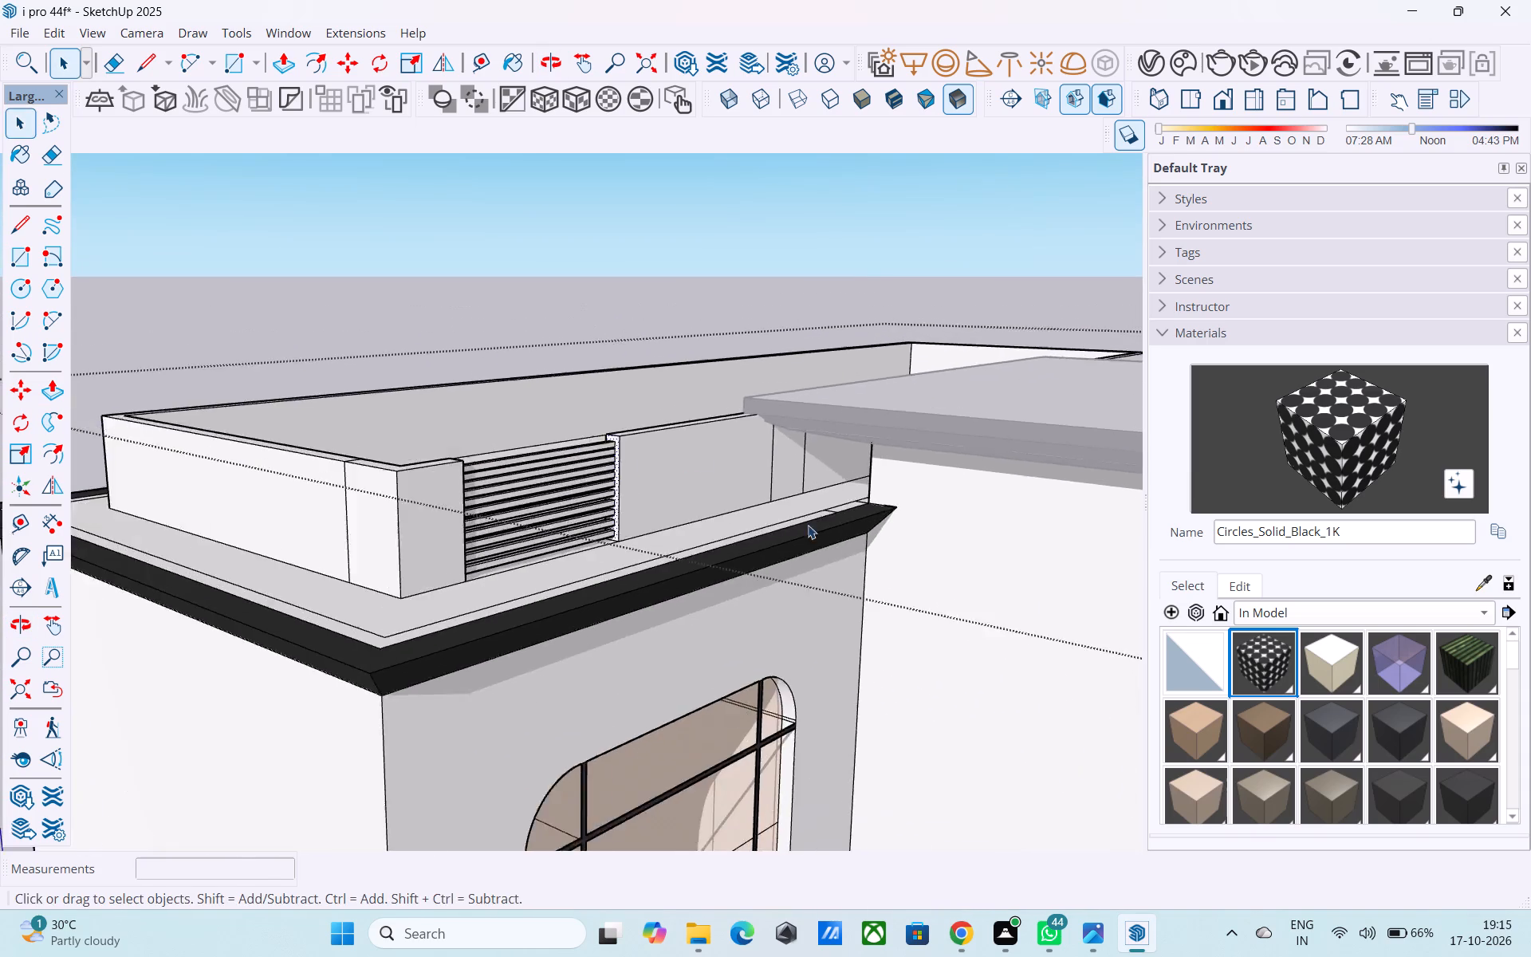
scroll(808, 525, down, 1)
middle_drag(834, 556, 491, 527)
scroll(480, 522, down, 10)
middle_drag(541, 664, 561, 568)
scroll(561, 568, down, 7)
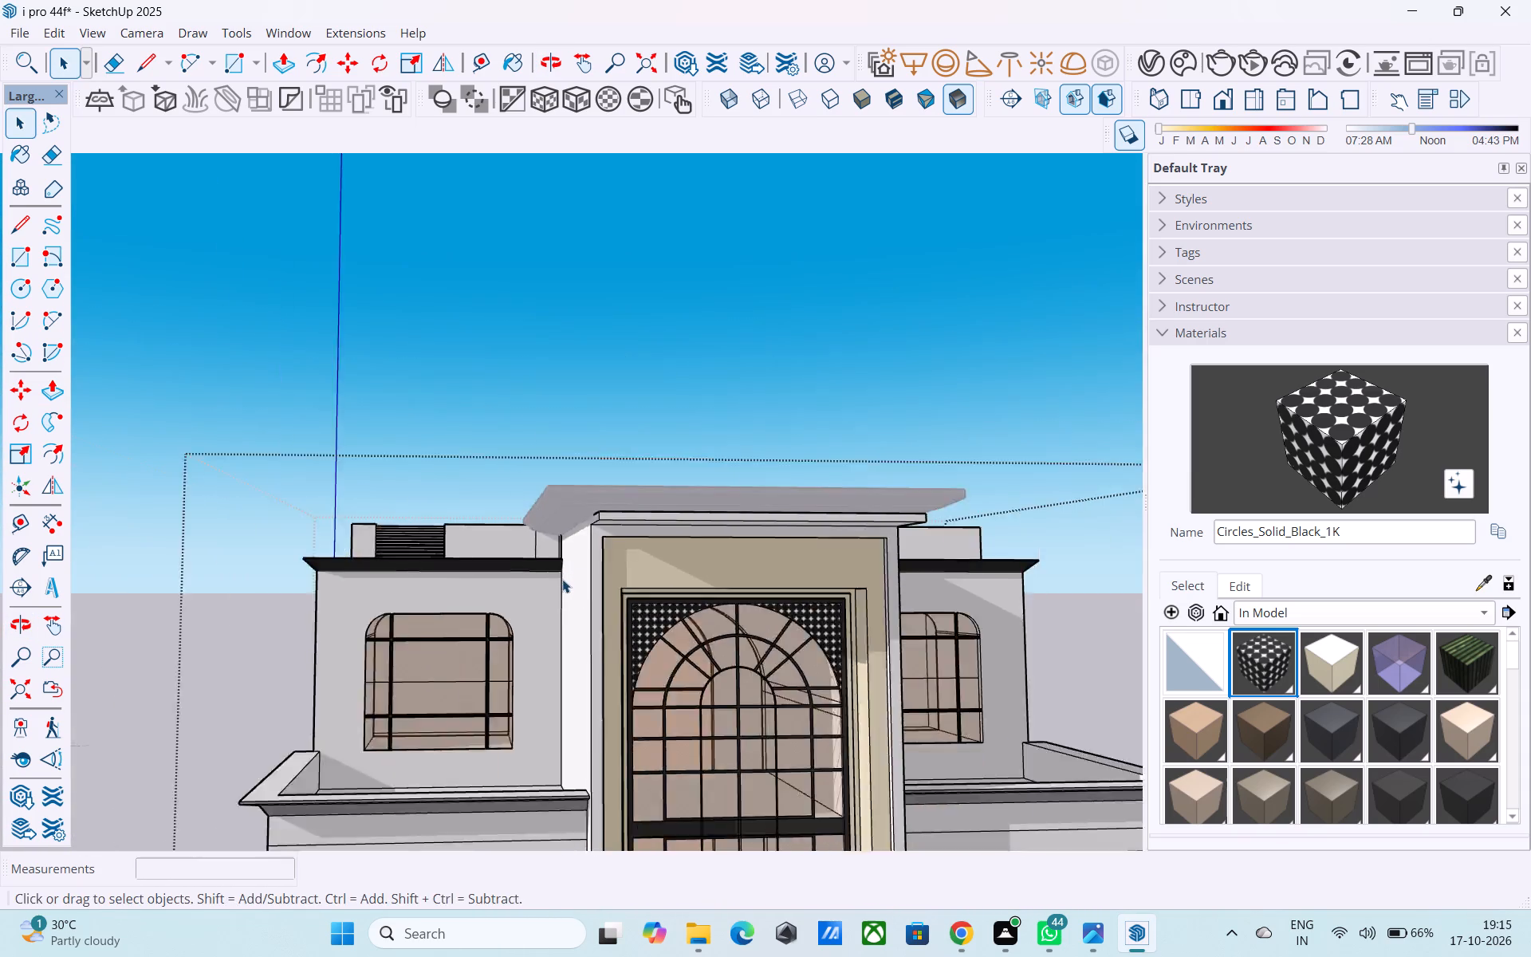
scroll(562, 579, down, 3)
middle_drag(546, 619, 546, 648)
scroll(546, 648, down, 1)
scroll(462, 573, up, 5)
Push/Pull the parapet segment's end face farther back once more to extend the horizontal bars.
middle_drag(462, 573, 790, 685)
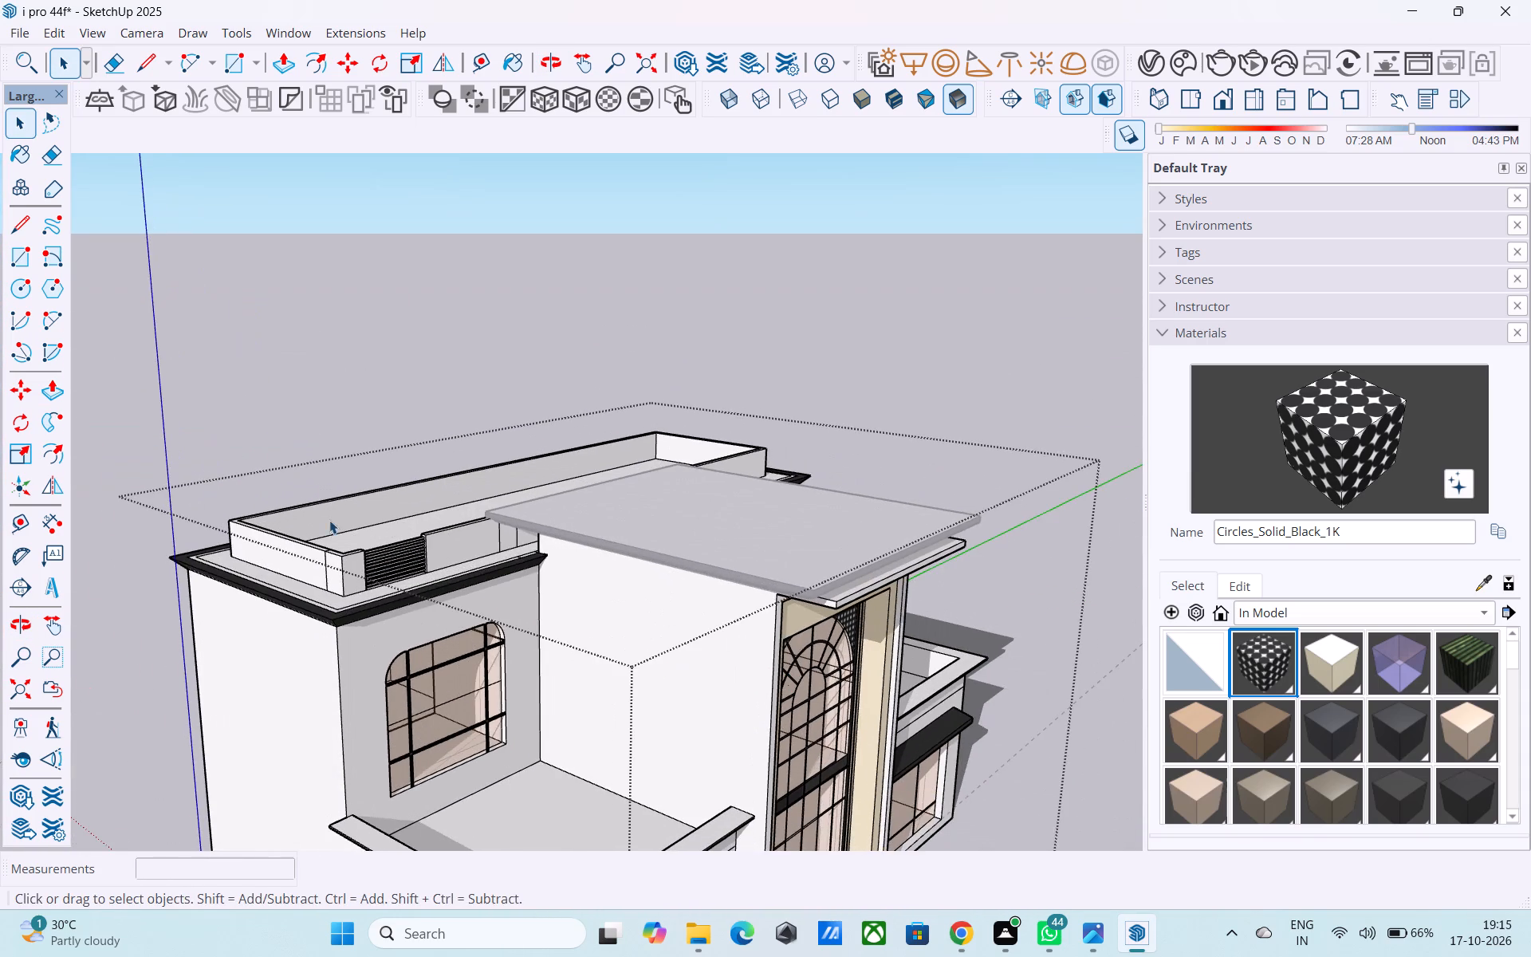
shift+middle_drag(329, 518, 502, 636)
scroll(486, 628, up, 19)
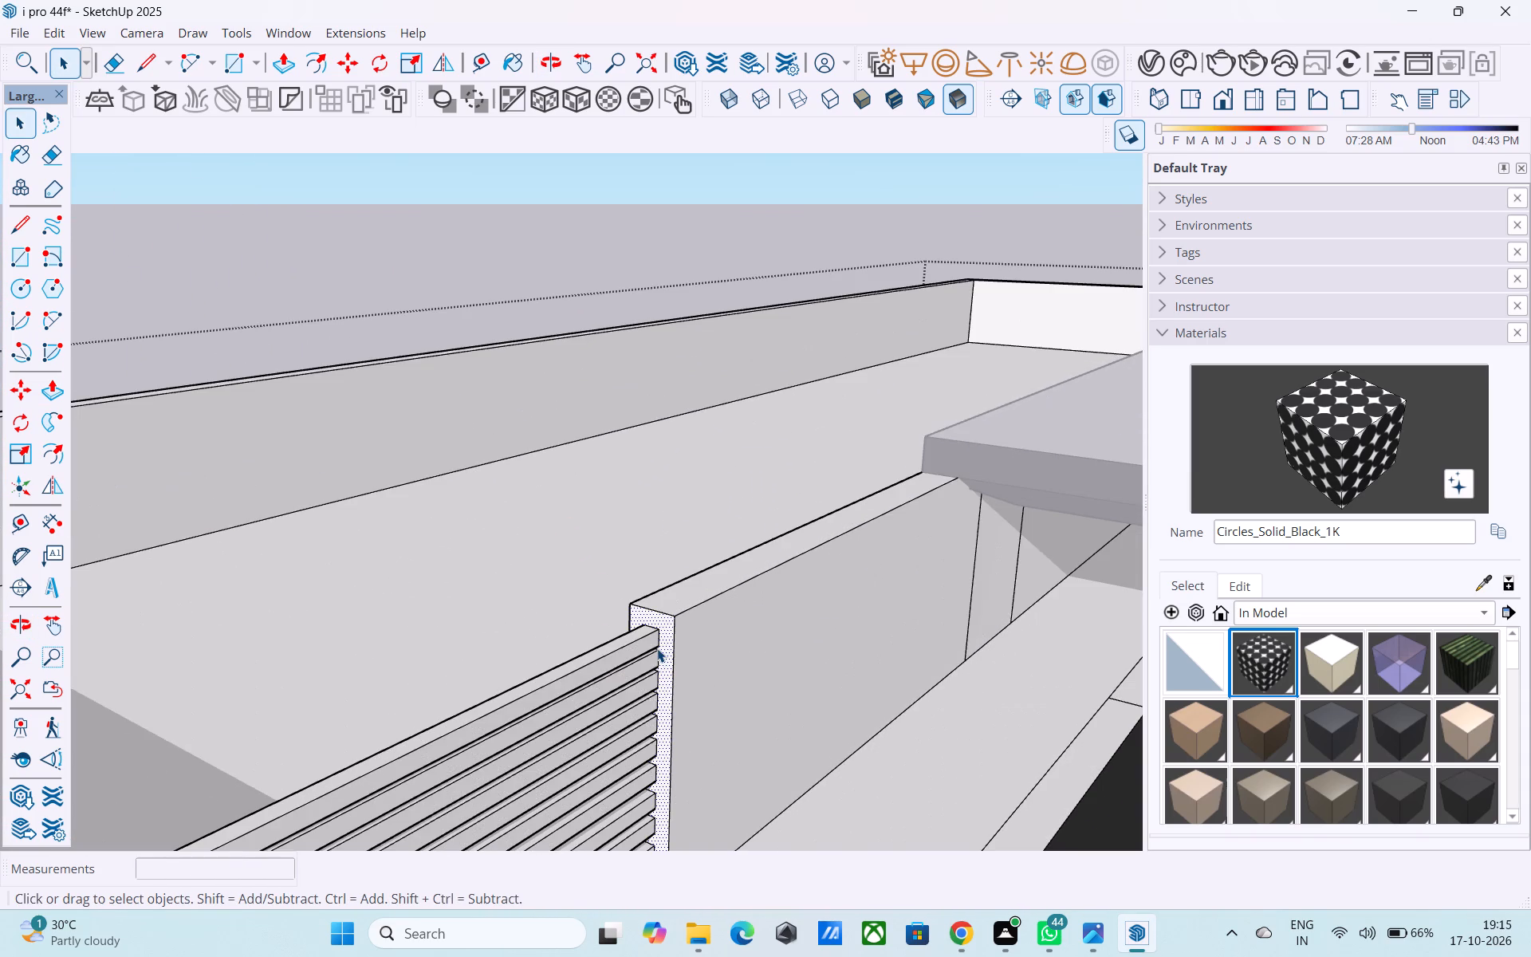
key(p)
click(659, 648)
click(732, 592)
key(space)
Leave the house group's editing mode and save the model.
scroll(732, 592, down, 7)
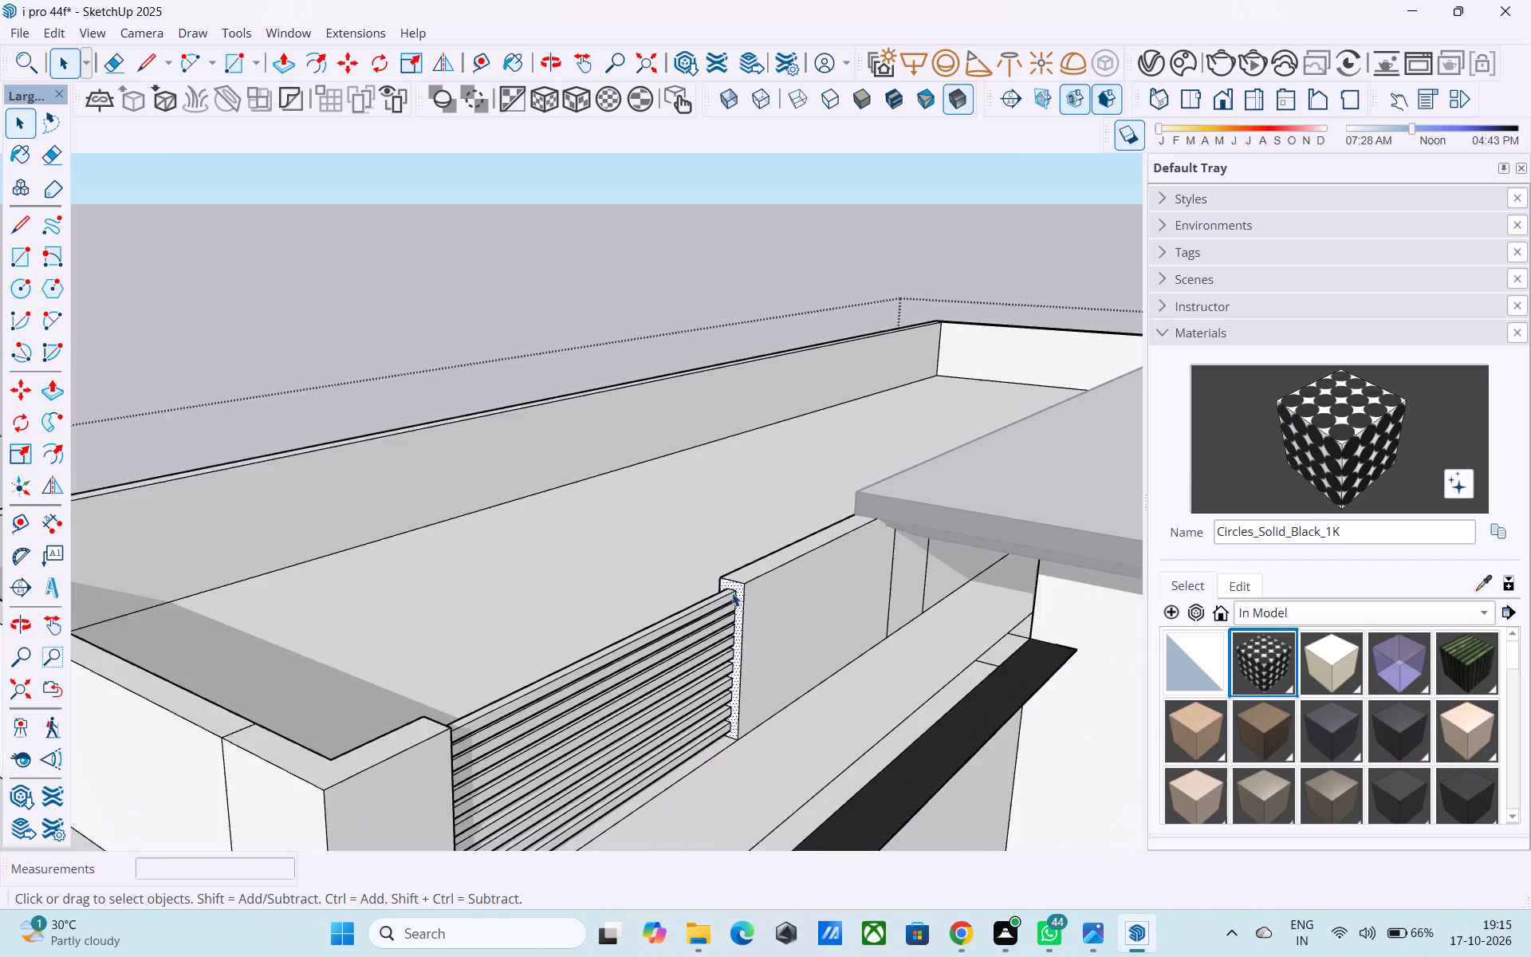
scroll(732, 593, down, 5)
middle_drag(820, 648, 641, 583)
scroll(560, 545, down, 12)
click(636, 393)
middle_drag(768, 640, 584, 530)
scroll(591, 553, down, 2)
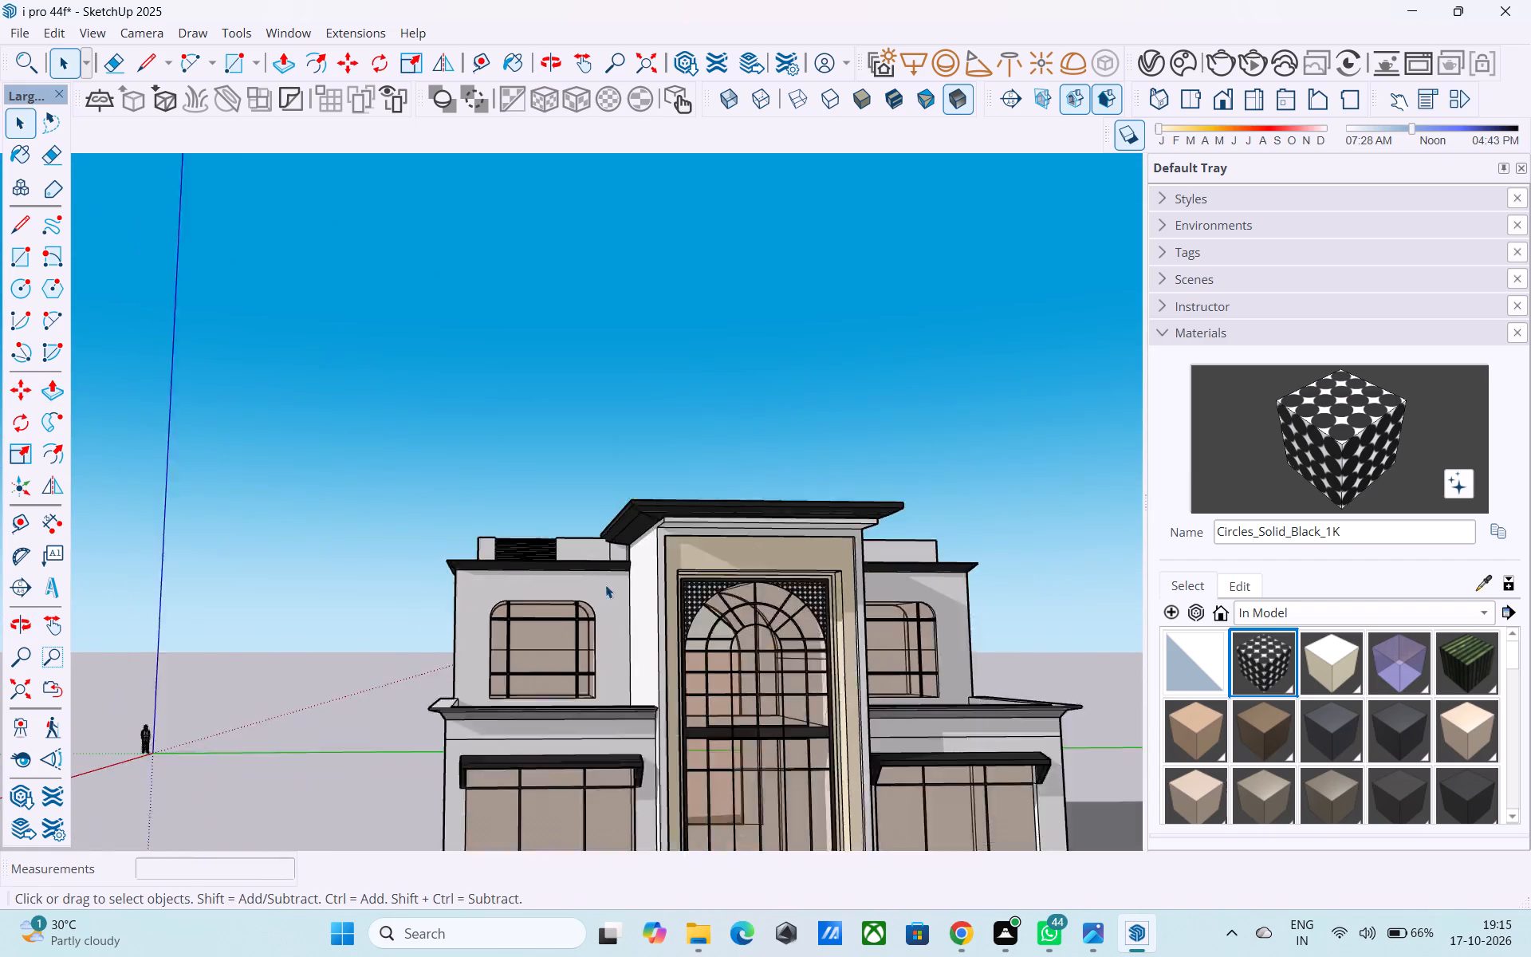
scroll(605, 585, down, 4)
middle_drag(643, 656, 622, 715)
key(ctrl+s)
Examine the whole front facade from a distance, comparing the parapet, windows and central entrance.
middle_drag(632, 738, 682, 758)
scroll(682, 758, down, 1)
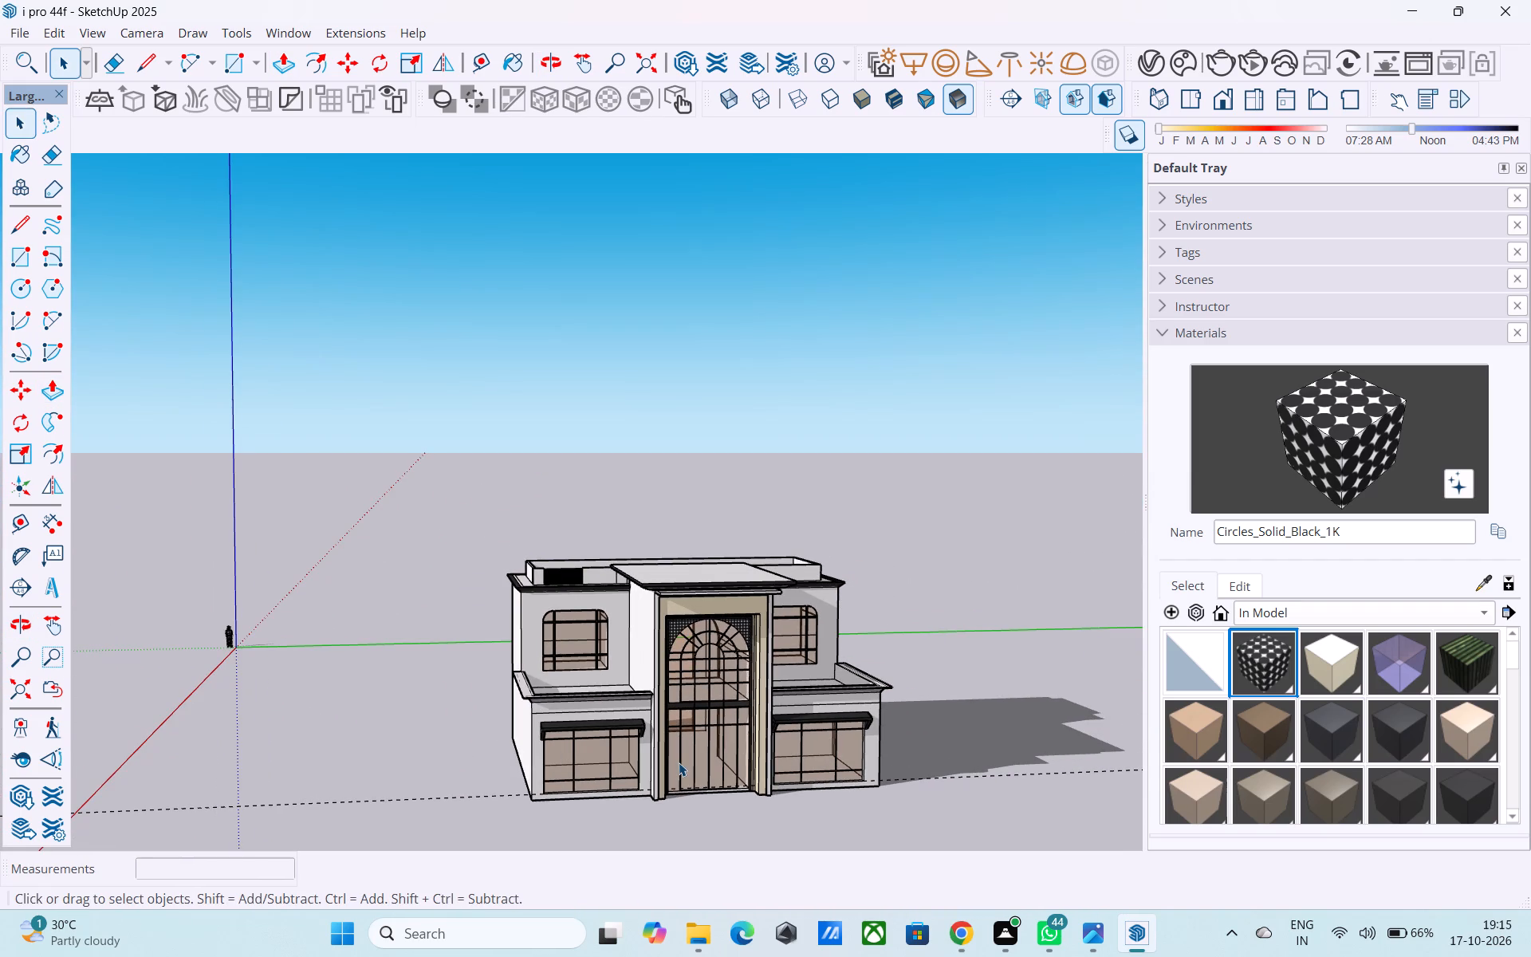
middle_drag(665, 764, 600, 714)
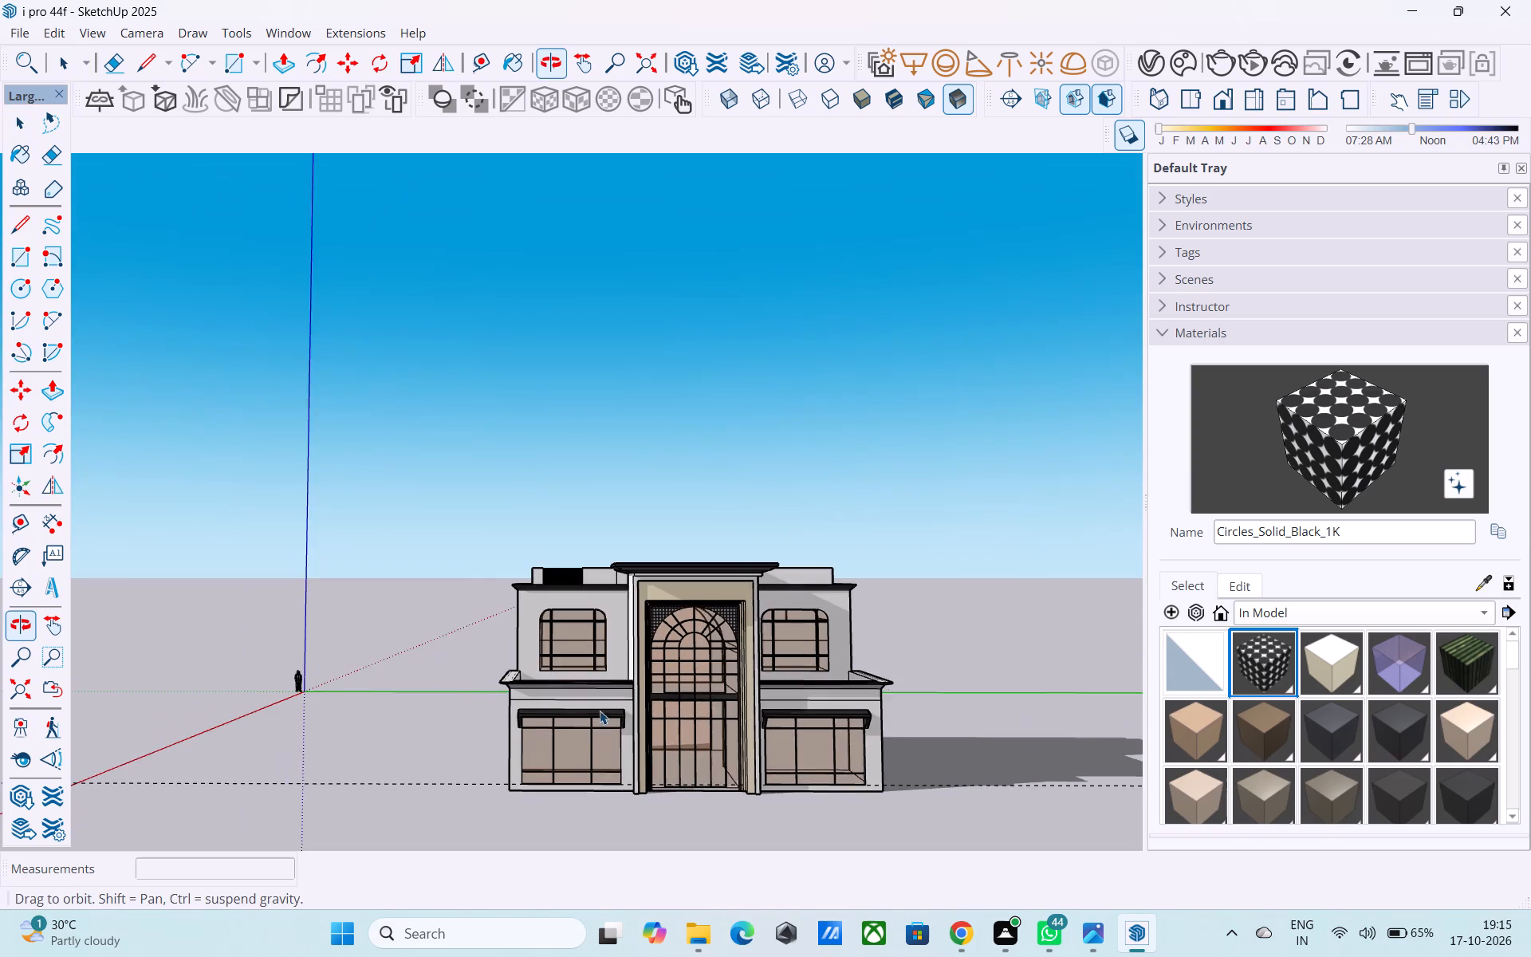
scroll(627, 717, up, 2)
middle_drag(659, 714, 561, 650)
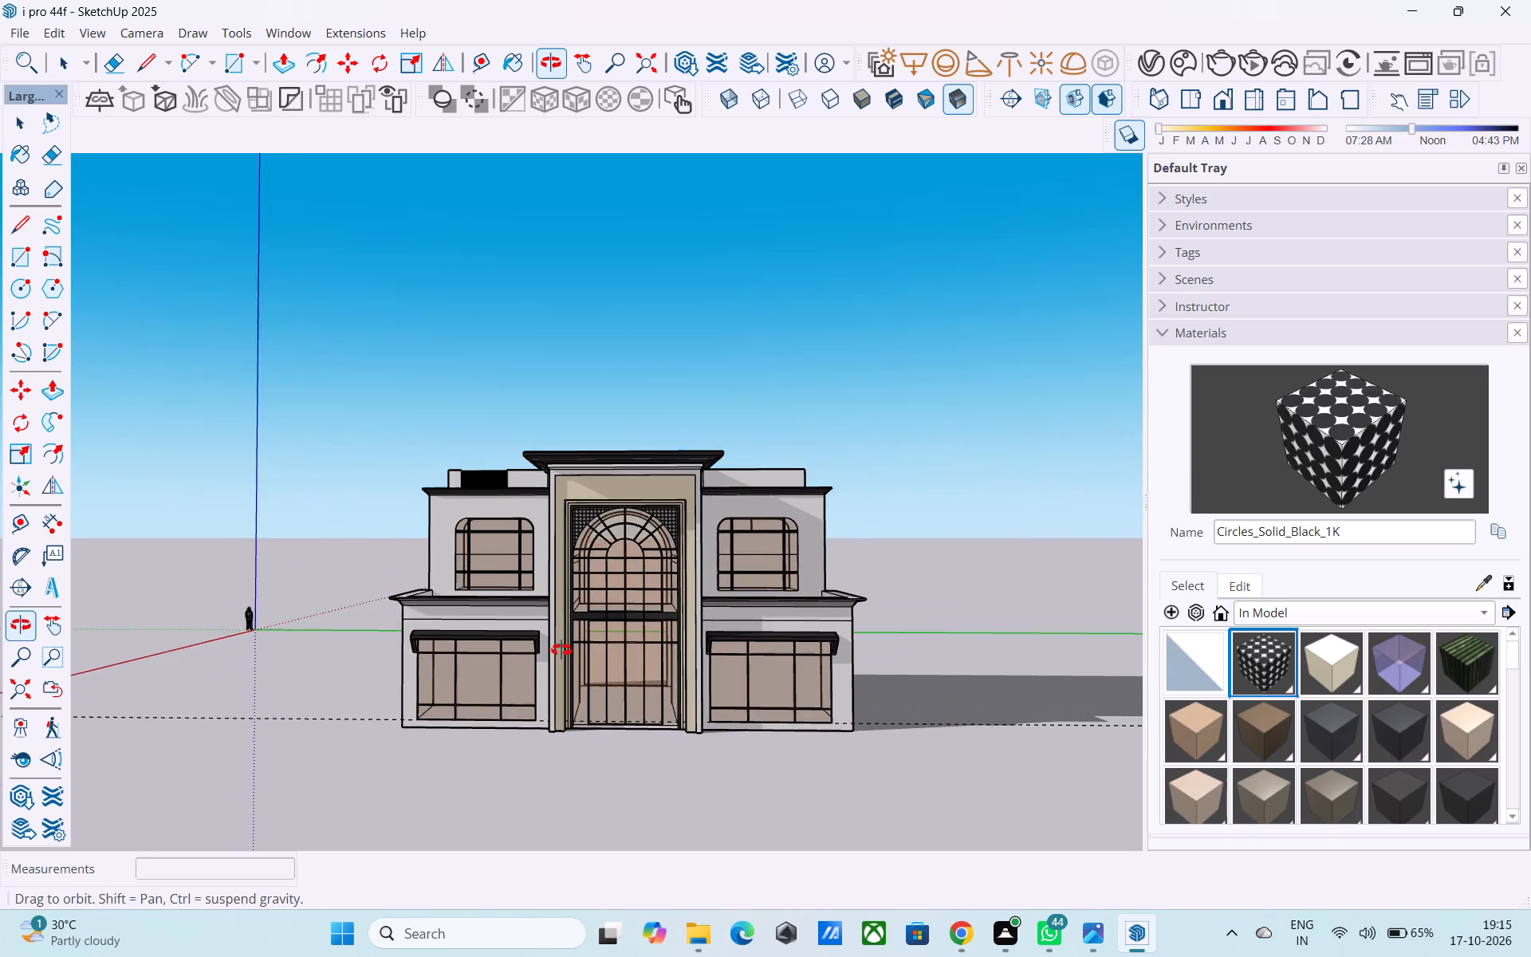
middle_drag(561, 650, 562, 650)
scroll(561, 650, up, 1)
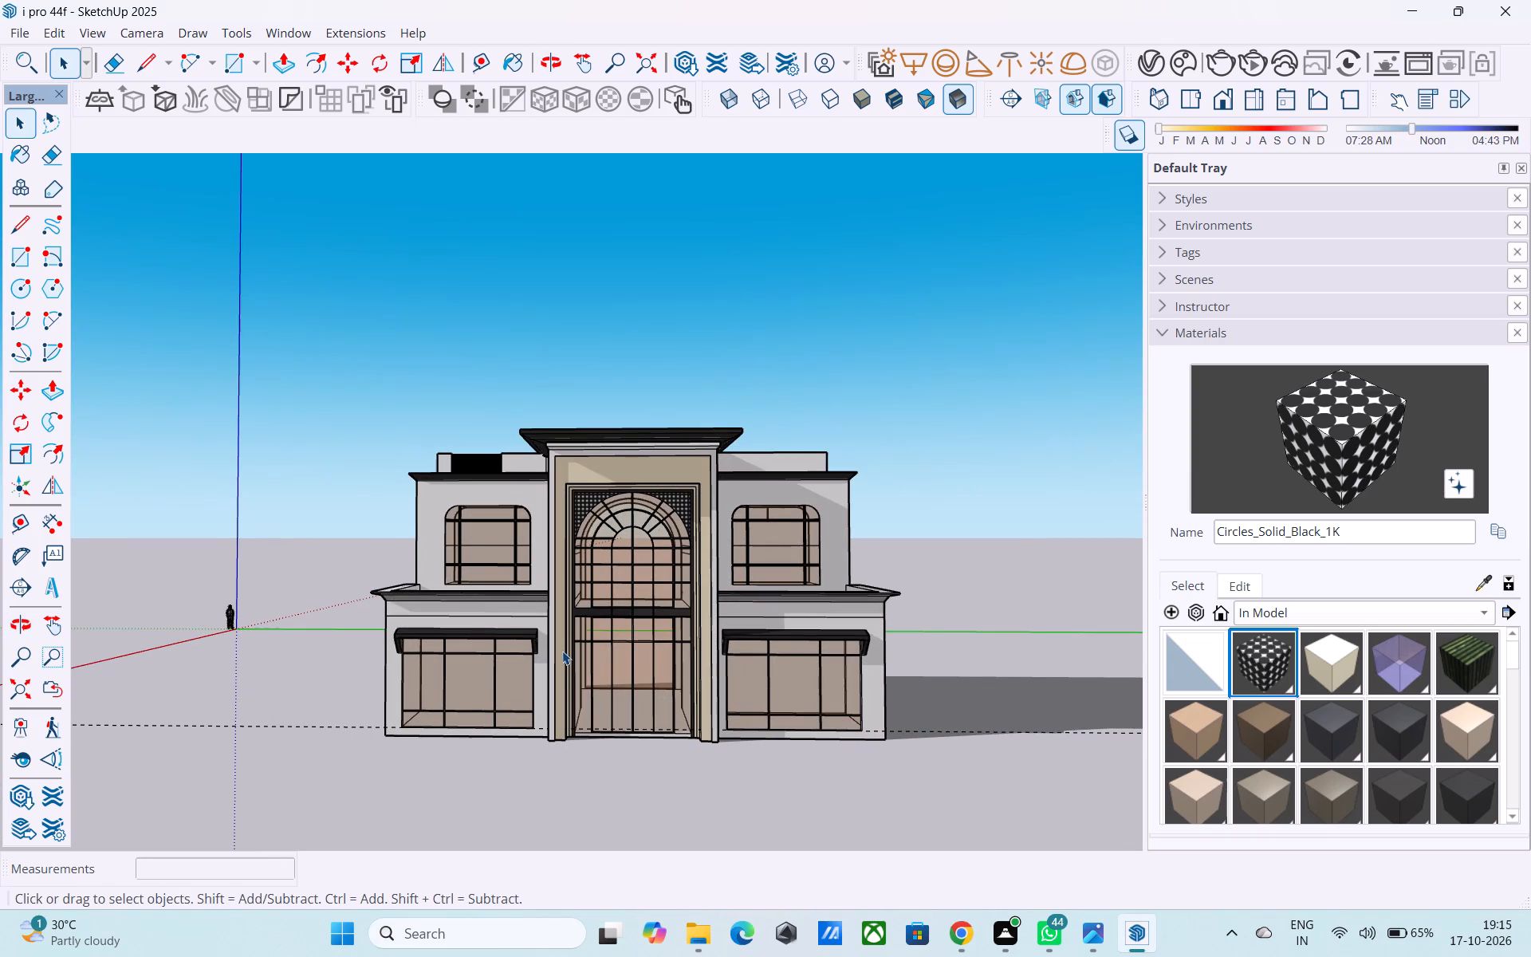
middle_drag(562, 651, 549, 636)
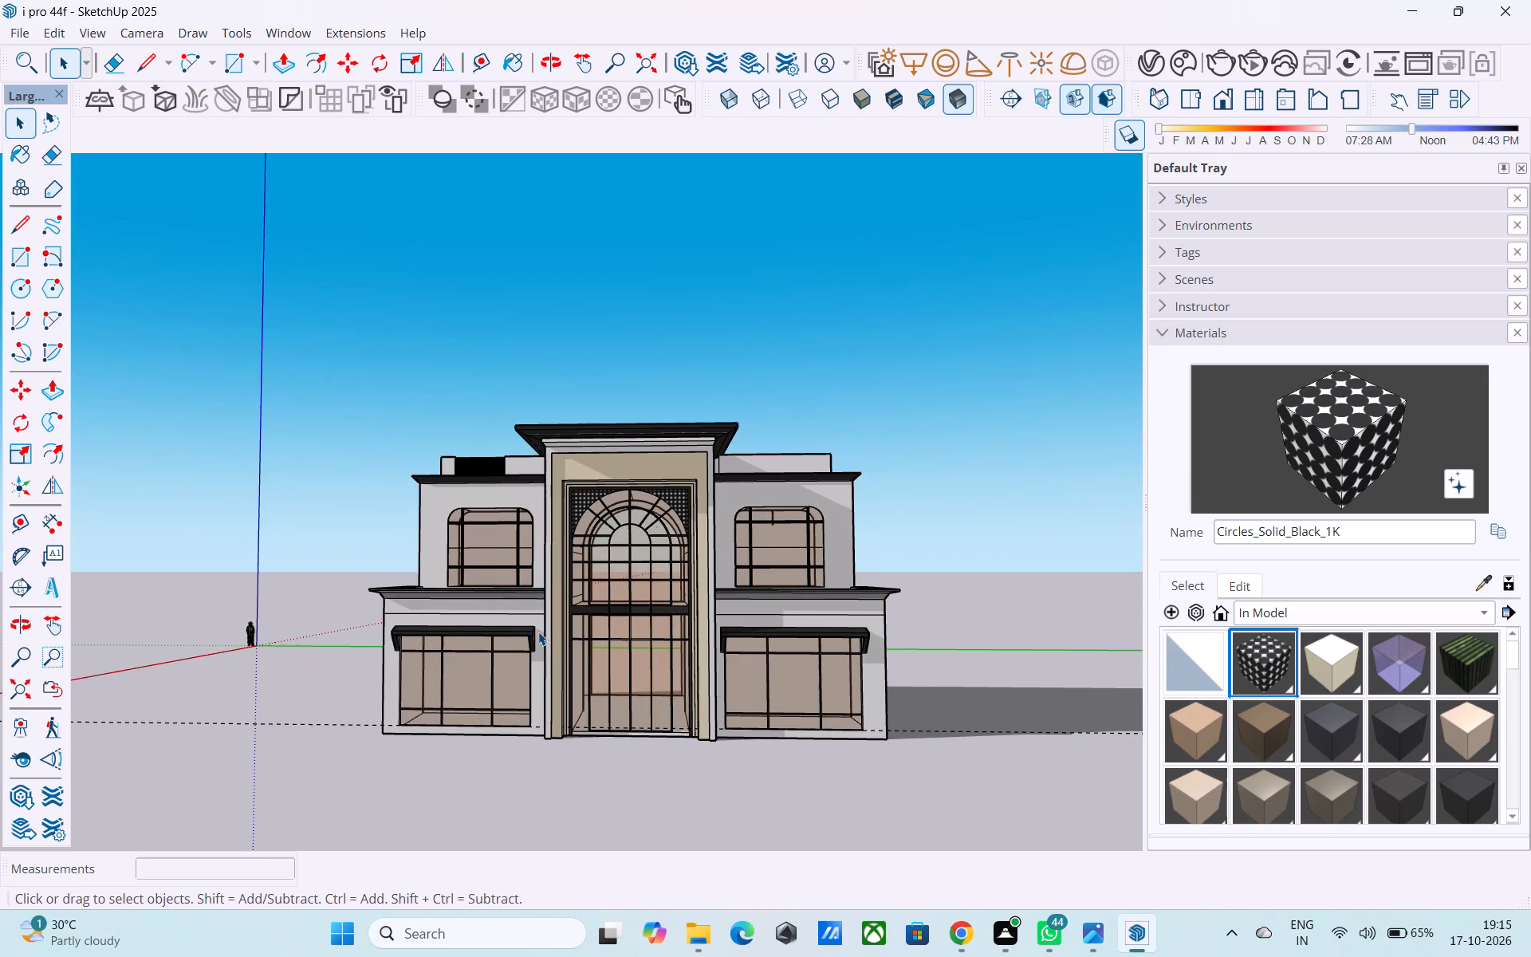
scroll(538, 632, down, 1)
middle_drag(526, 678, 544, 721)
scroll(559, 769, up, 3)
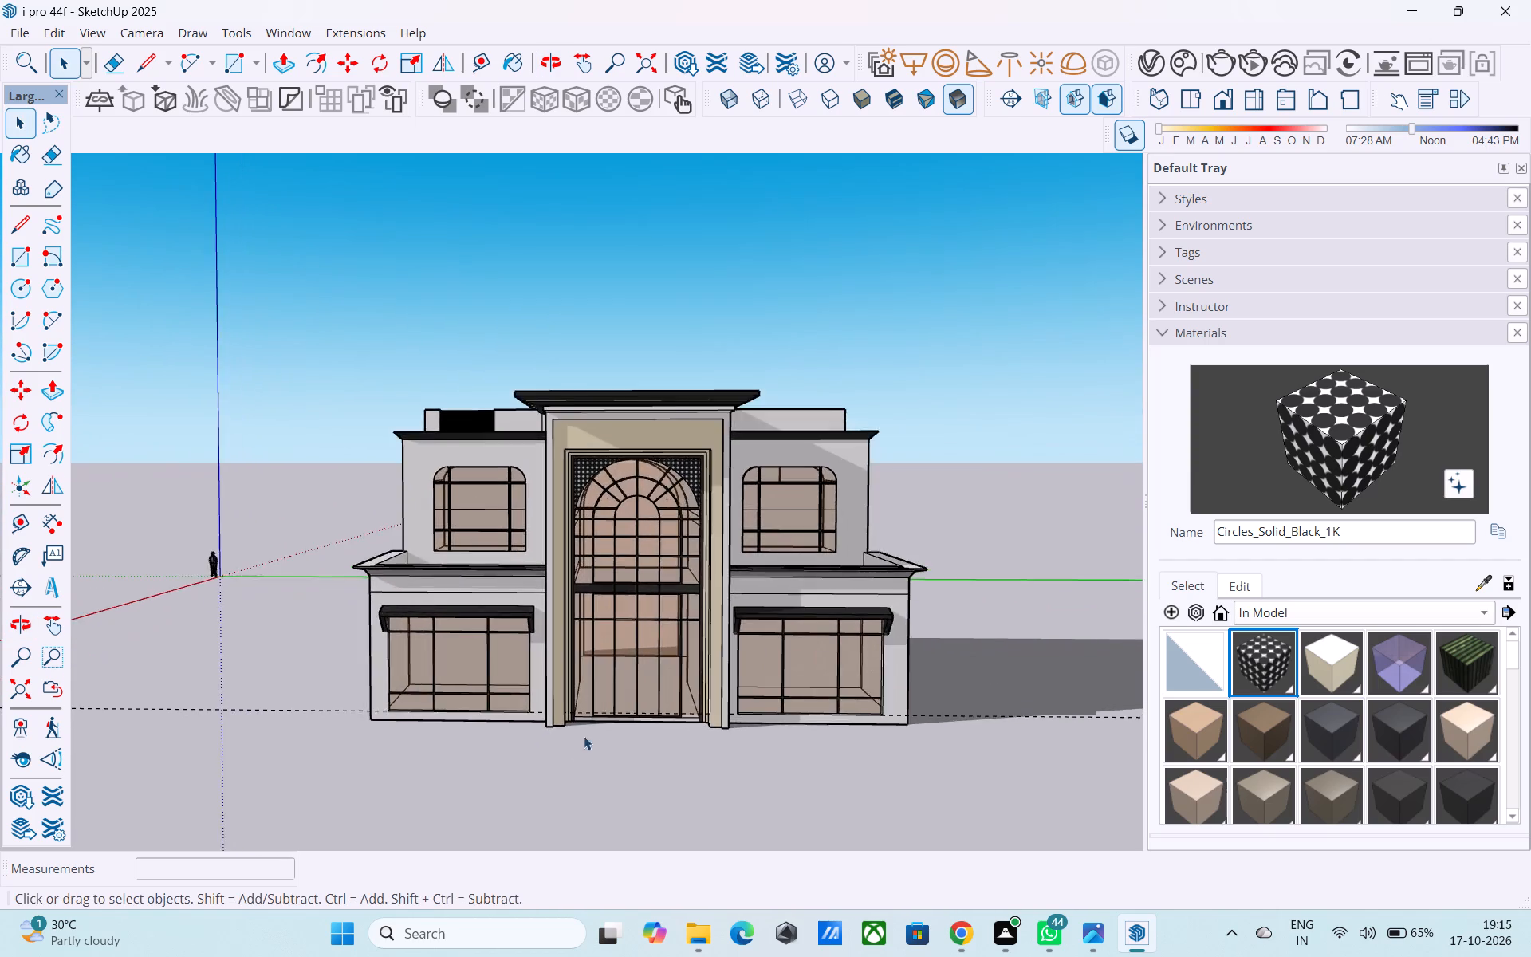
Open the central portal's group and draw a ground rectangle across the entrance recess, from jamb to opposite jamb.
scroll(584, 736, up, 7)
middle_drag(565, 730, 511, 738)
scroll(504, 739, up, 8)
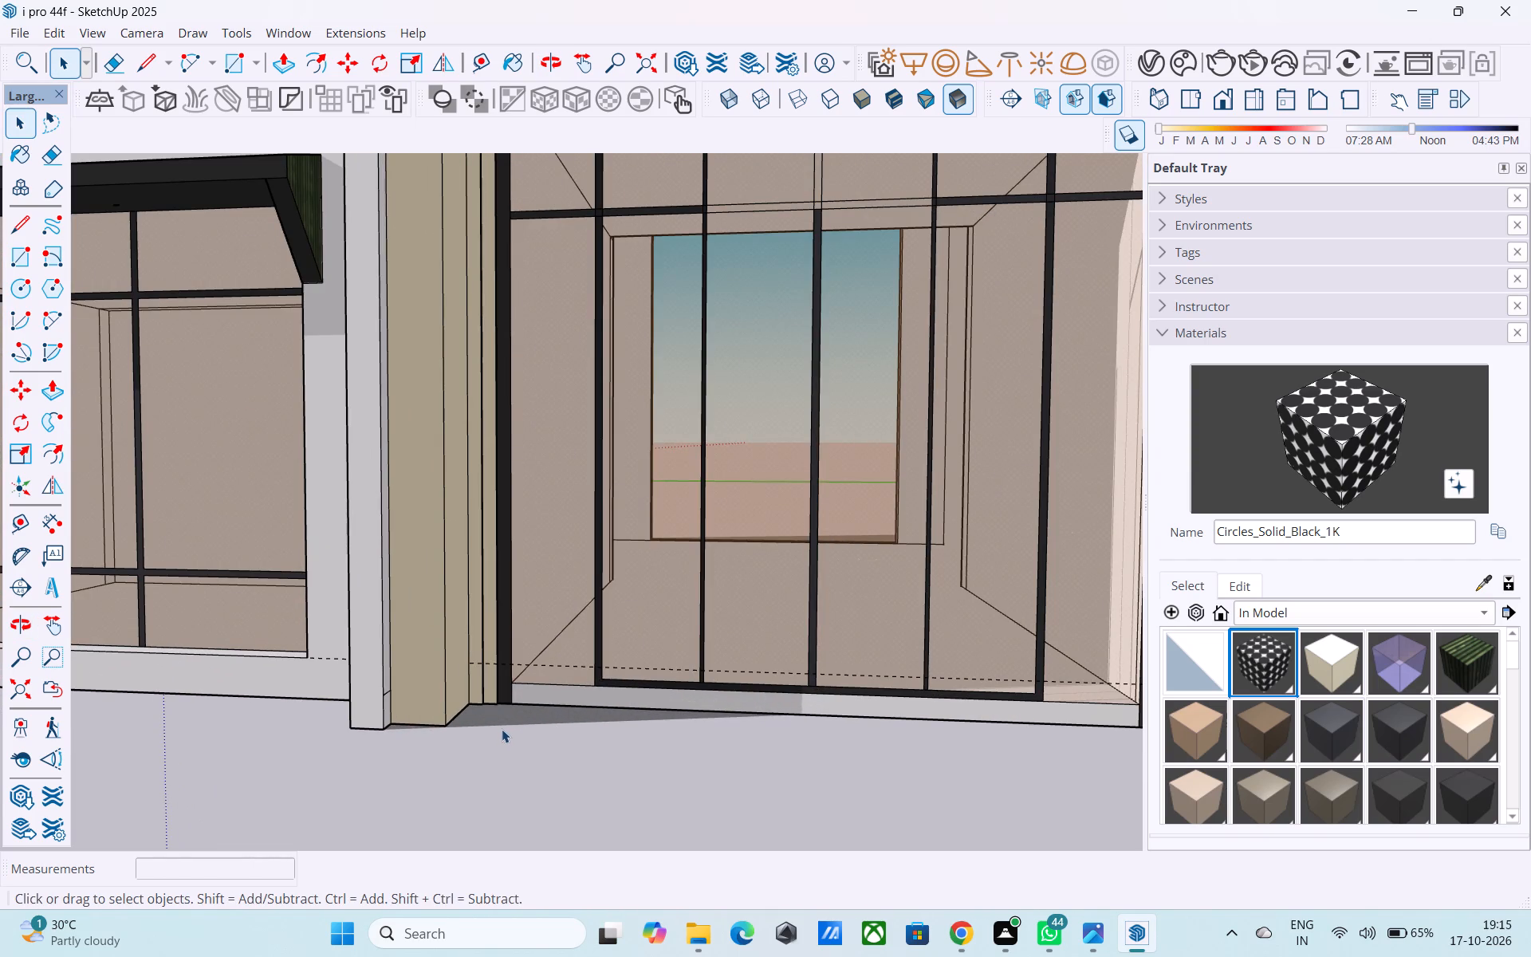
key(r)
key(space)
double_click(472, 702)
scroll(468, 700, up, 1)
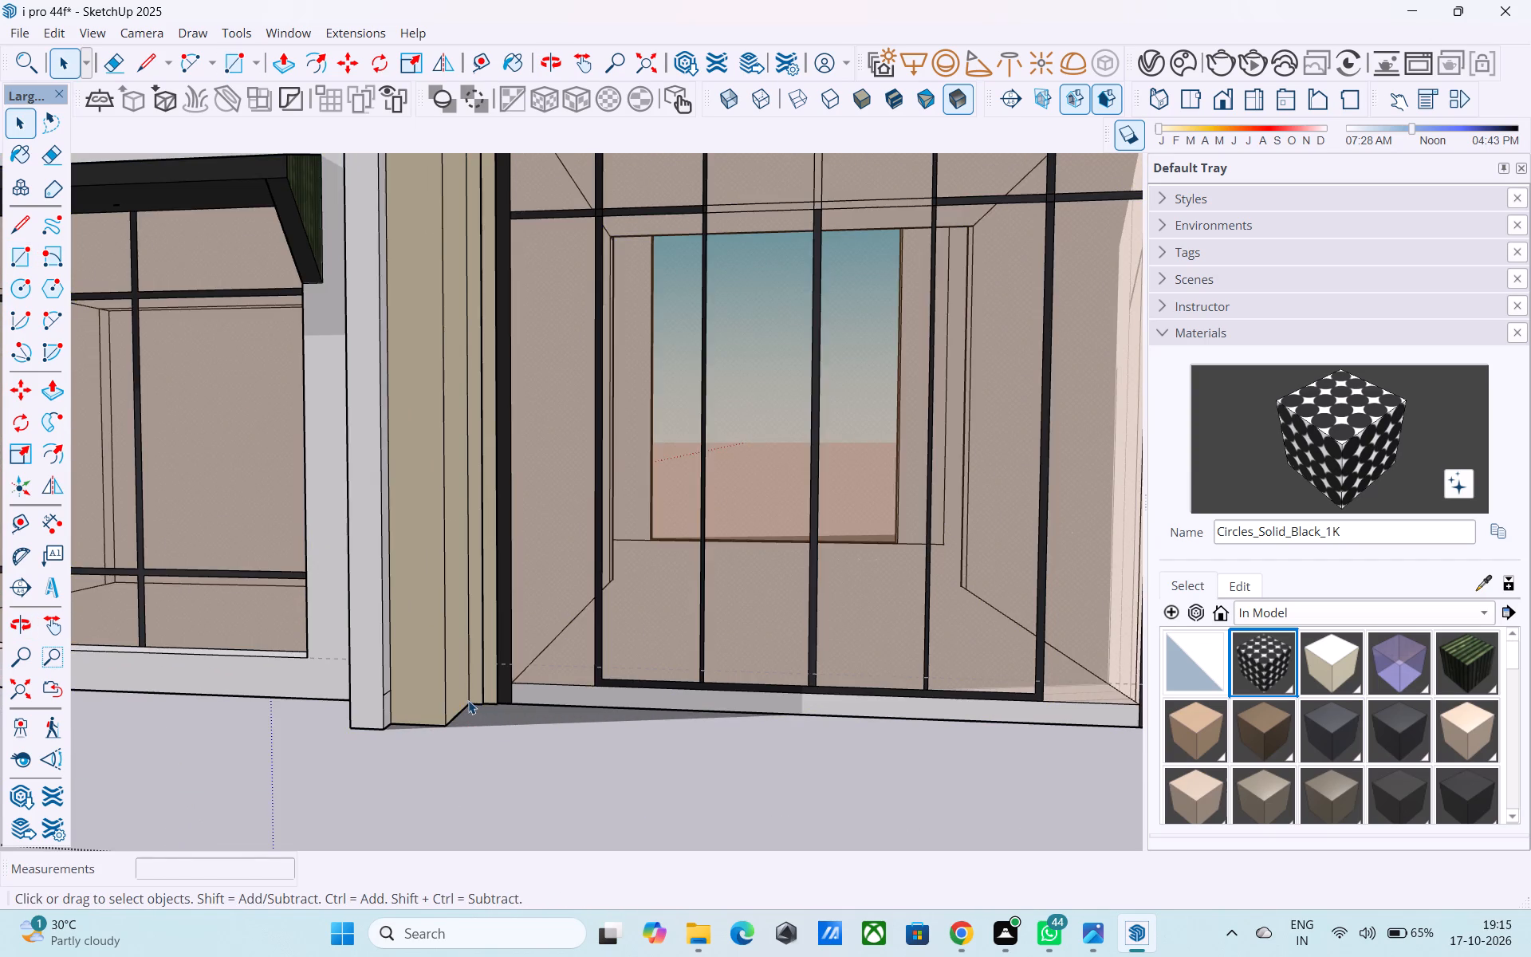
scroll(468, 700, up, 1)
key(r)
click(467, 699)
scroll(513, 742, down, 4)
middle_drag(519, 748, 596, 781)
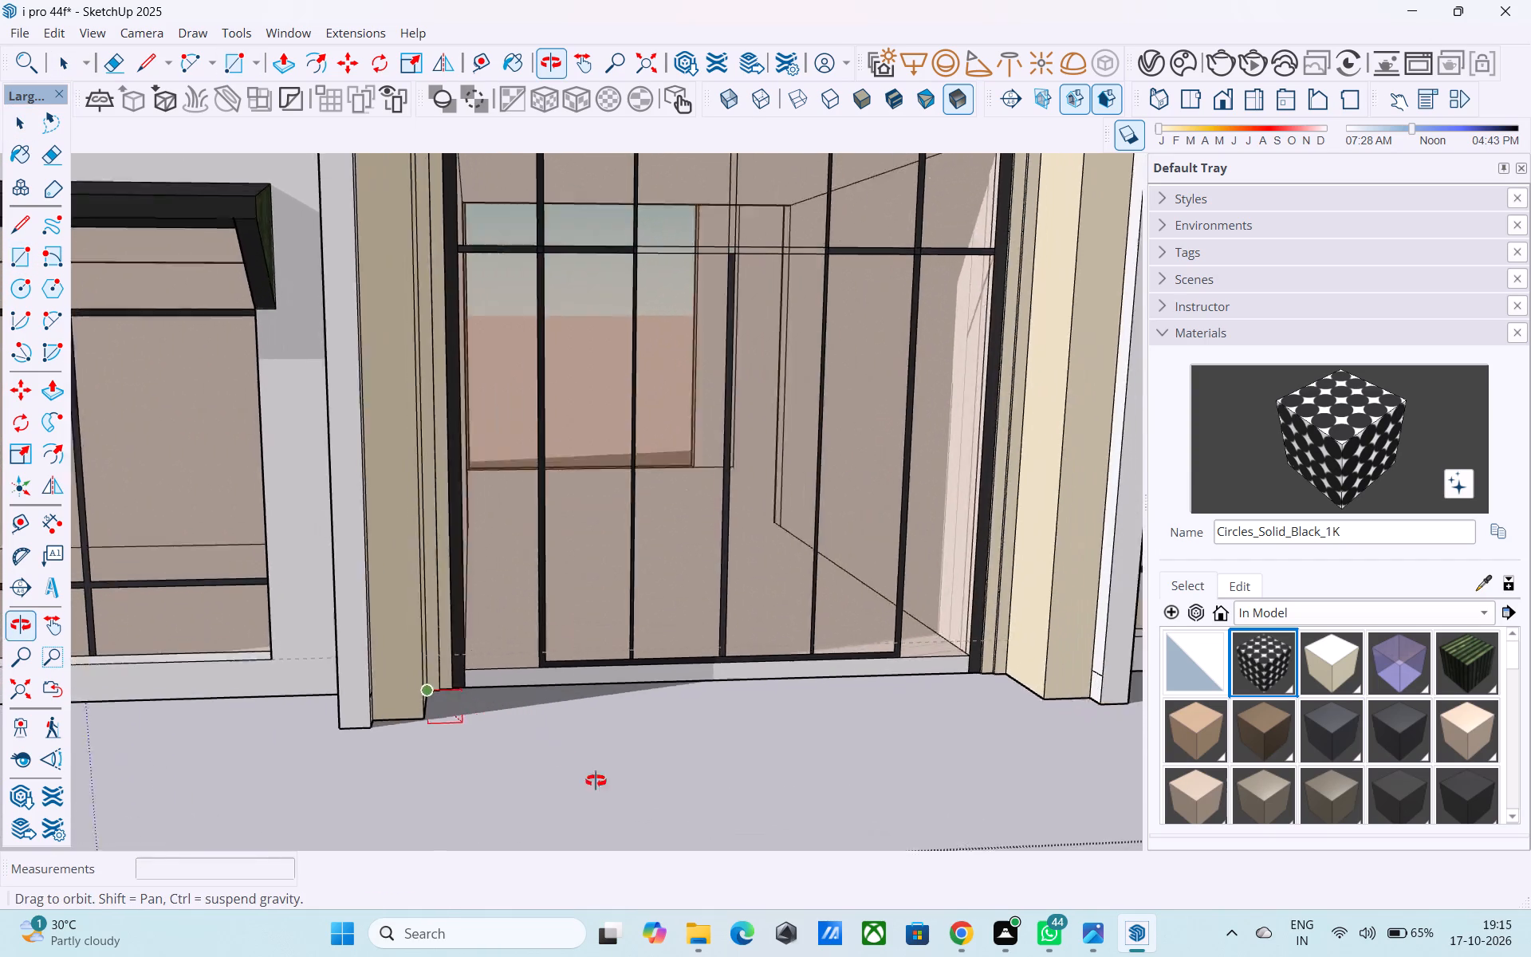
middle_drag(596, 781, 813, 796)
scroll(876, 668, up, 3)
click(927, 604)
shift+middle_drag(926, 605, 987, 628)
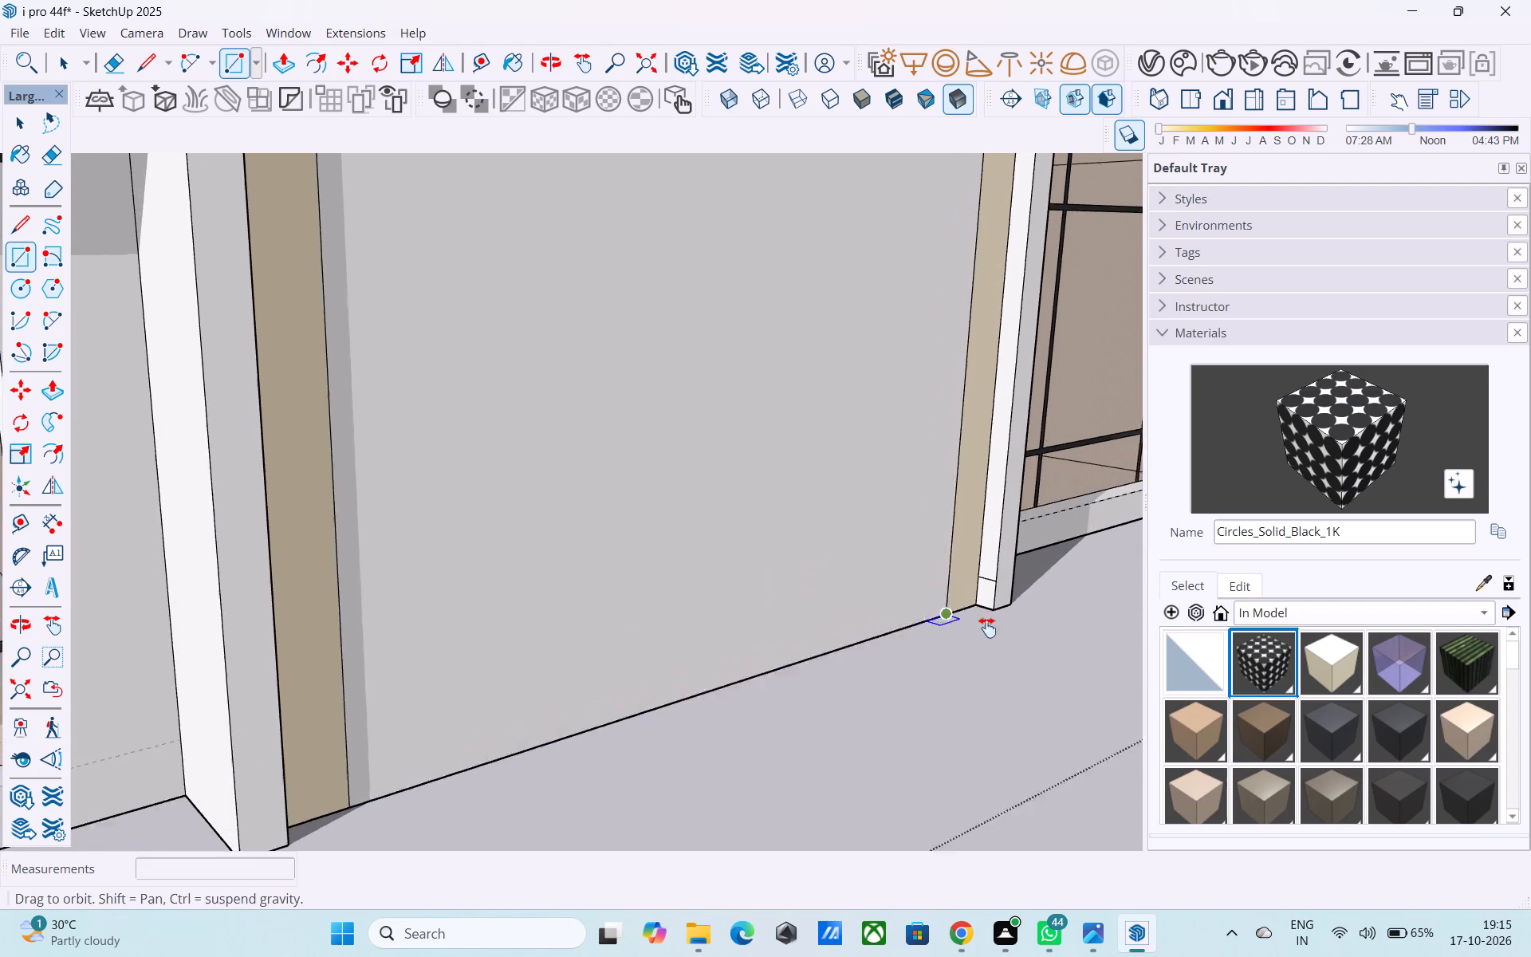
shift+middle_drag(987, 628, 930, 653)
Delete the unwanted vertical face filling the front of the entrance opening.
key(space)
click(886, 587)
key(Delete)
Push/Pull the ground rectangle between the entrance jambs up 2' to form a raised platform.
scroll(883, 596, down, 3)
middle_drag(883, 608, 541, 727)
scroll(526, 700, down, 2)
middle_drag(526, 701, 565, 692)
click(561, 677)
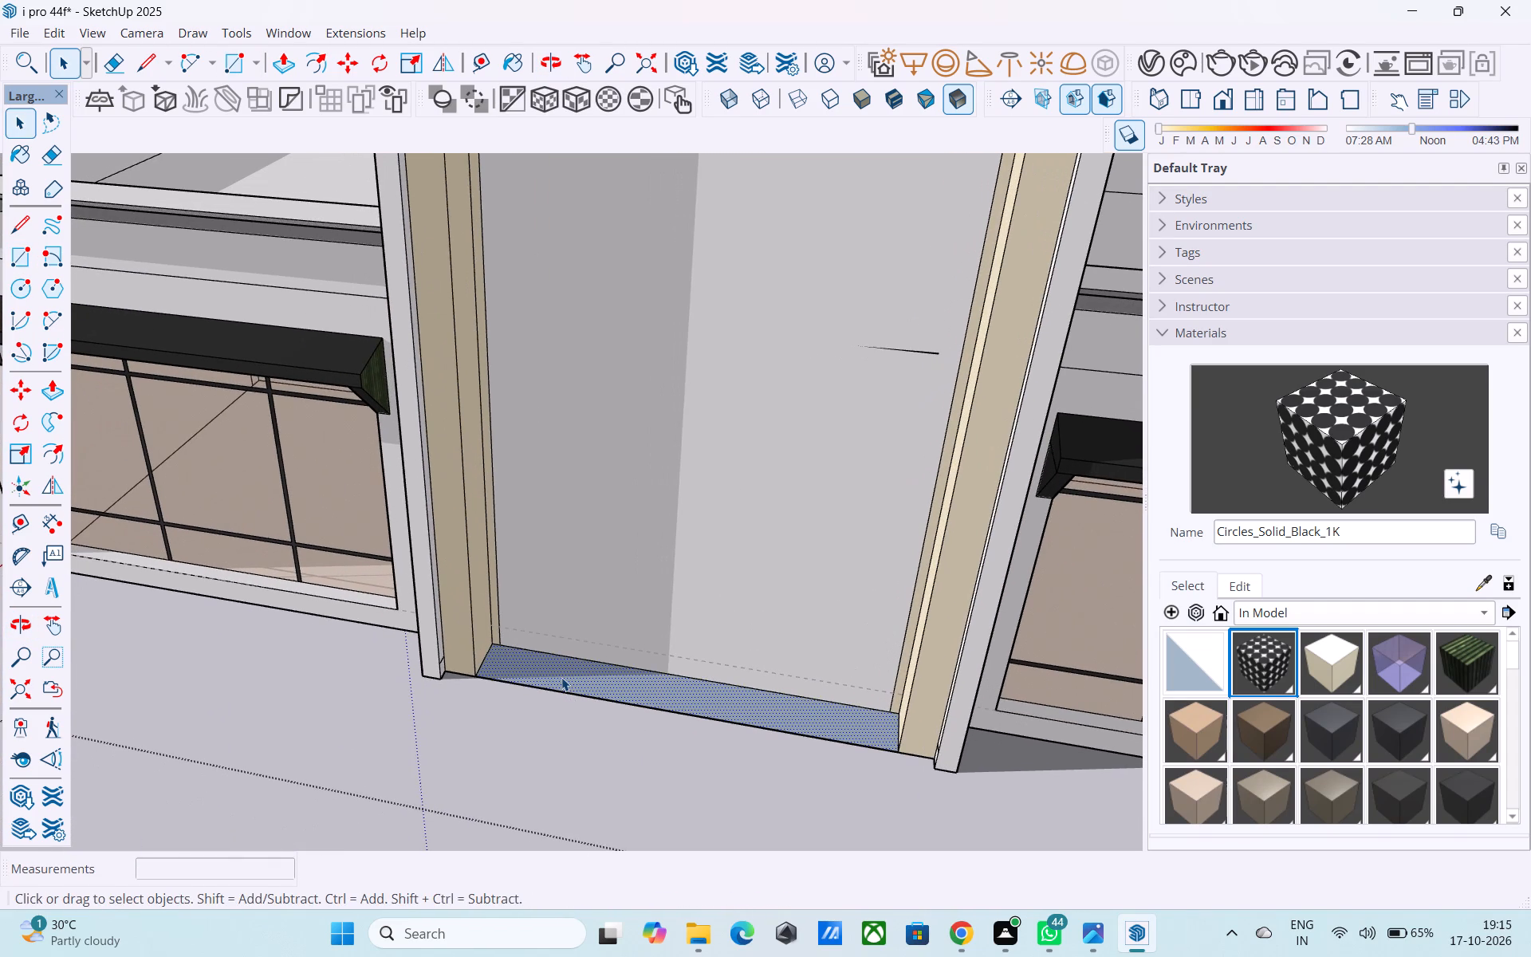
key(p)
click(561, 677)
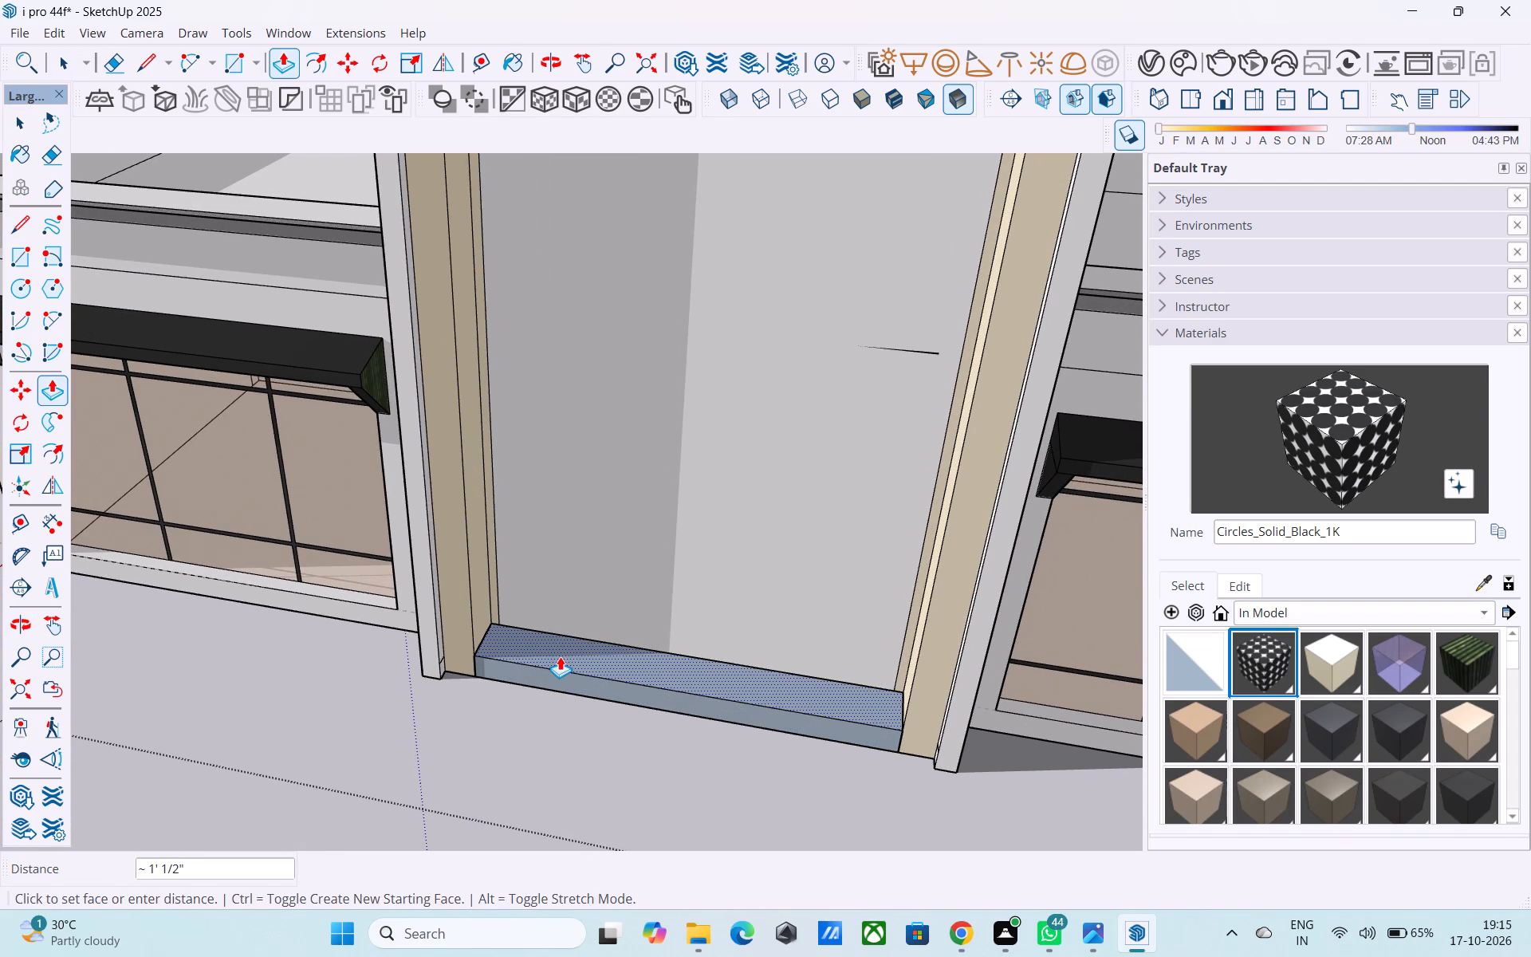
text(2')
key(Return)
key(space)
Draw a horizontal line across the platform's front face at mid-height, from one side edge to the other.
middle_drag(515, 666, 514, 666)
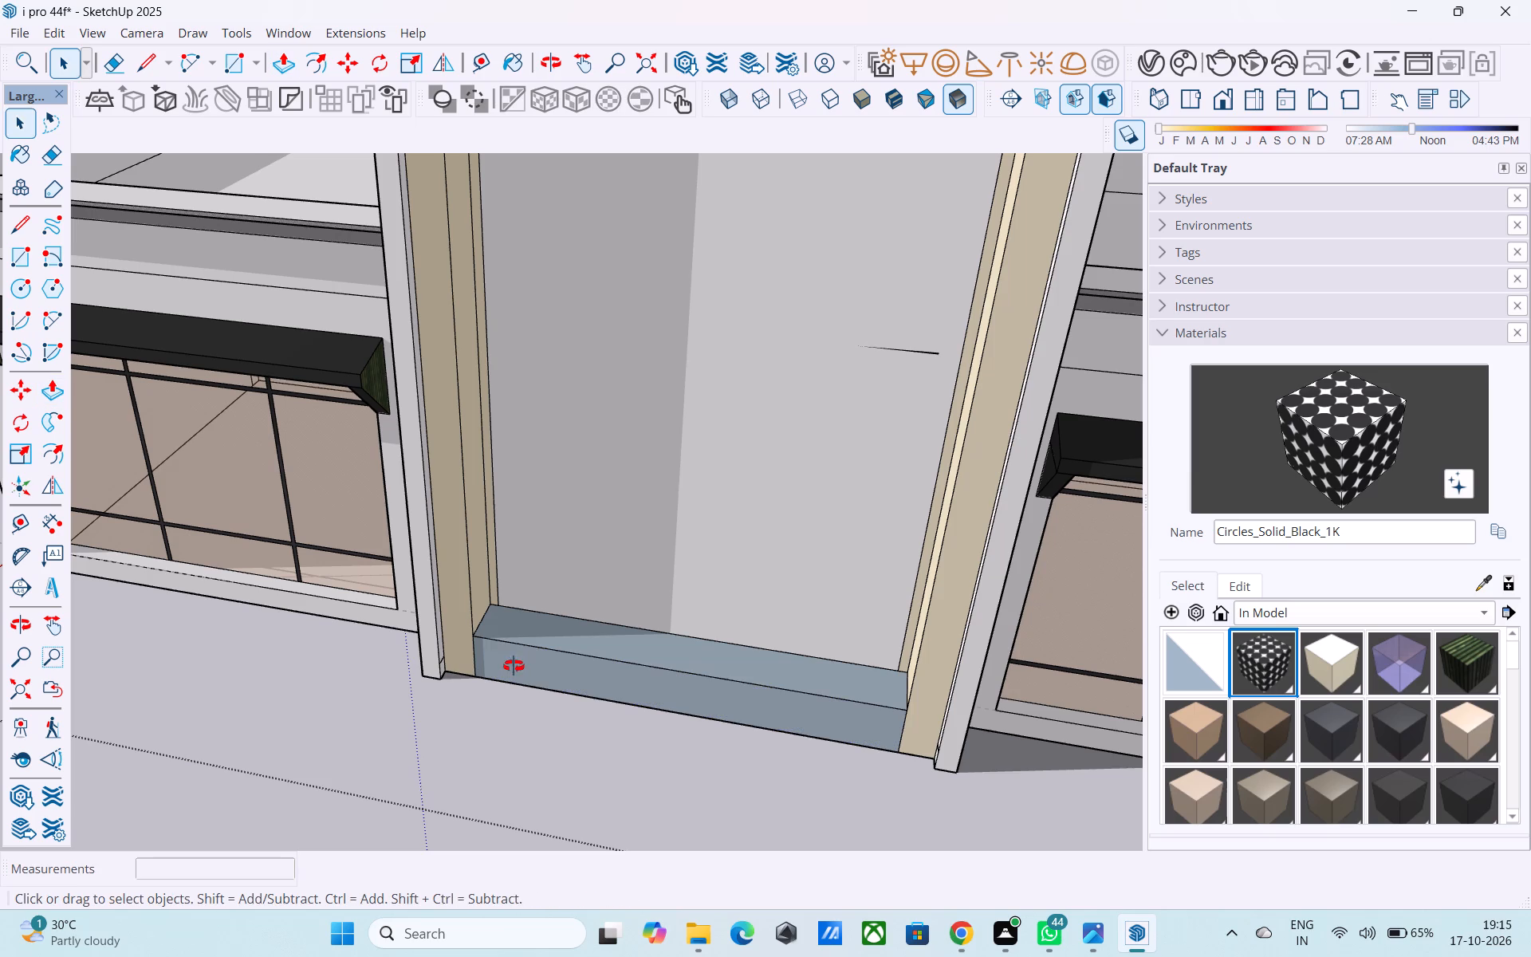
middle_drag(514, 666, 483, 640)
key(l)
scroll(408, 591, up, 3)
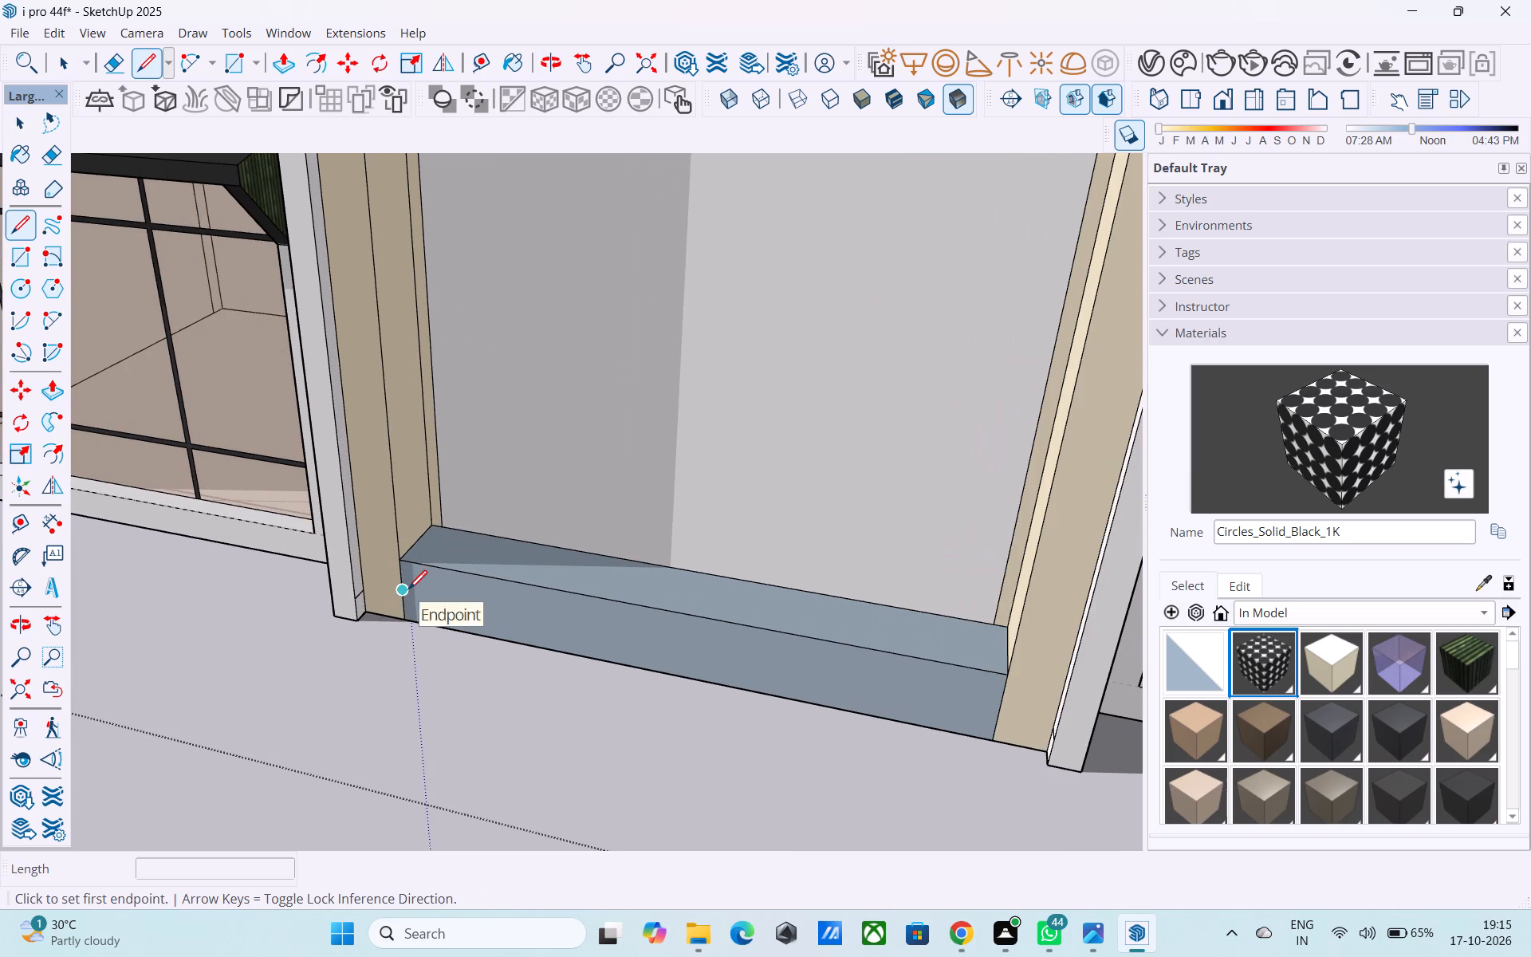
click(408, 591)
click(1006, 707)
key(space)
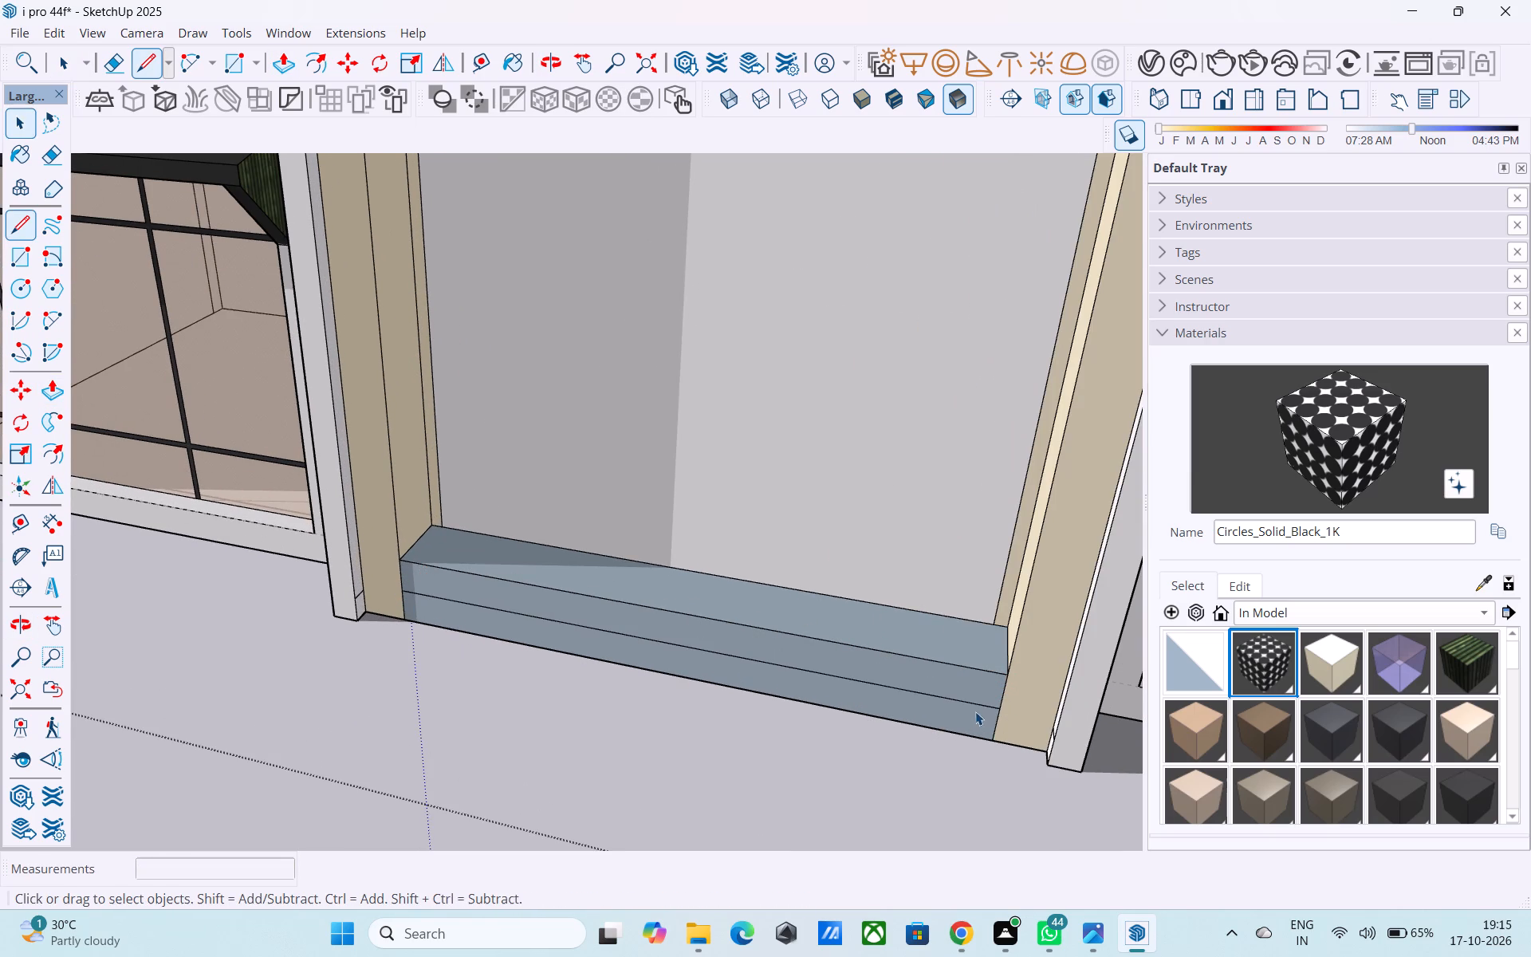
Push/Pull the lower half of the platform's front face outward 10" to form a step.
click(969, 713)
key(p)
click(969, 713)
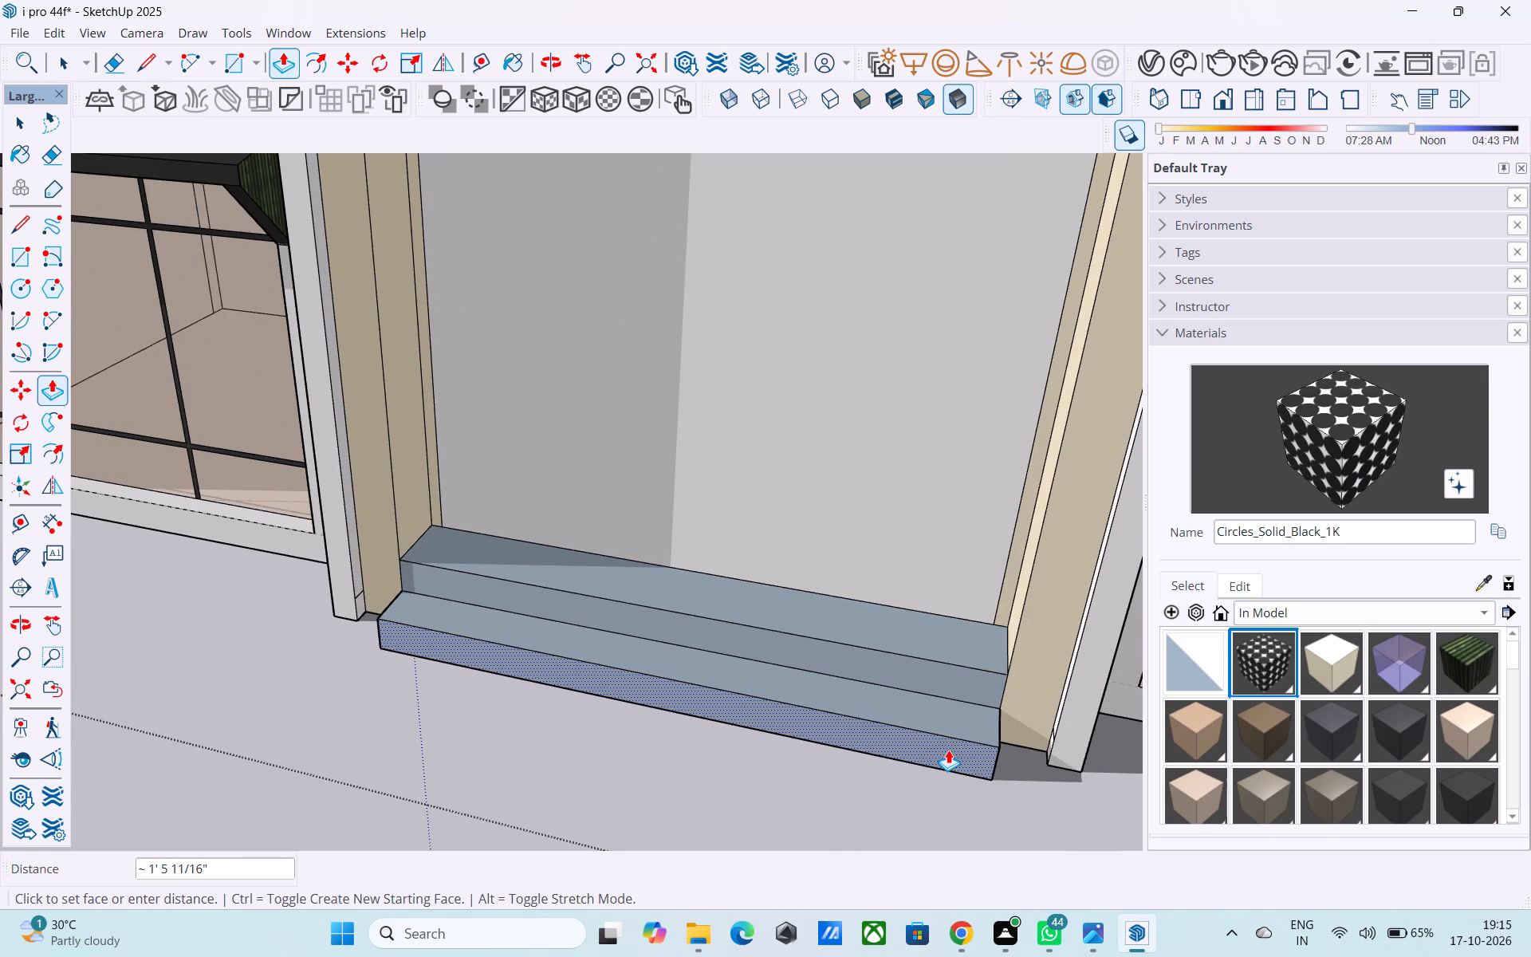
text(9")
key(Return)
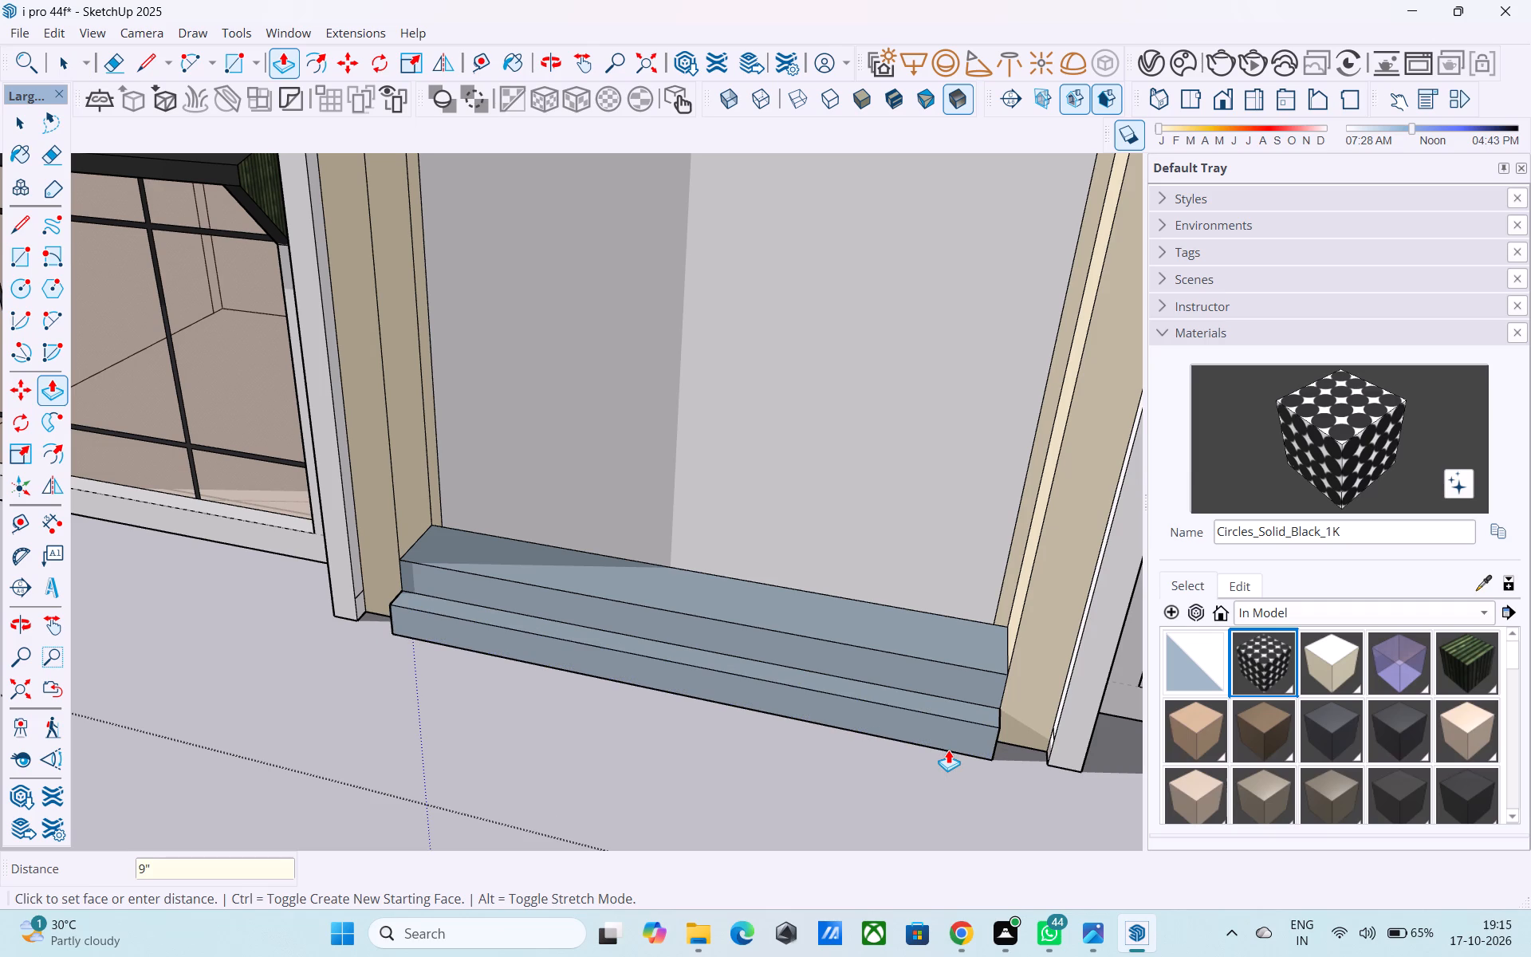
text(10")
key(Return)
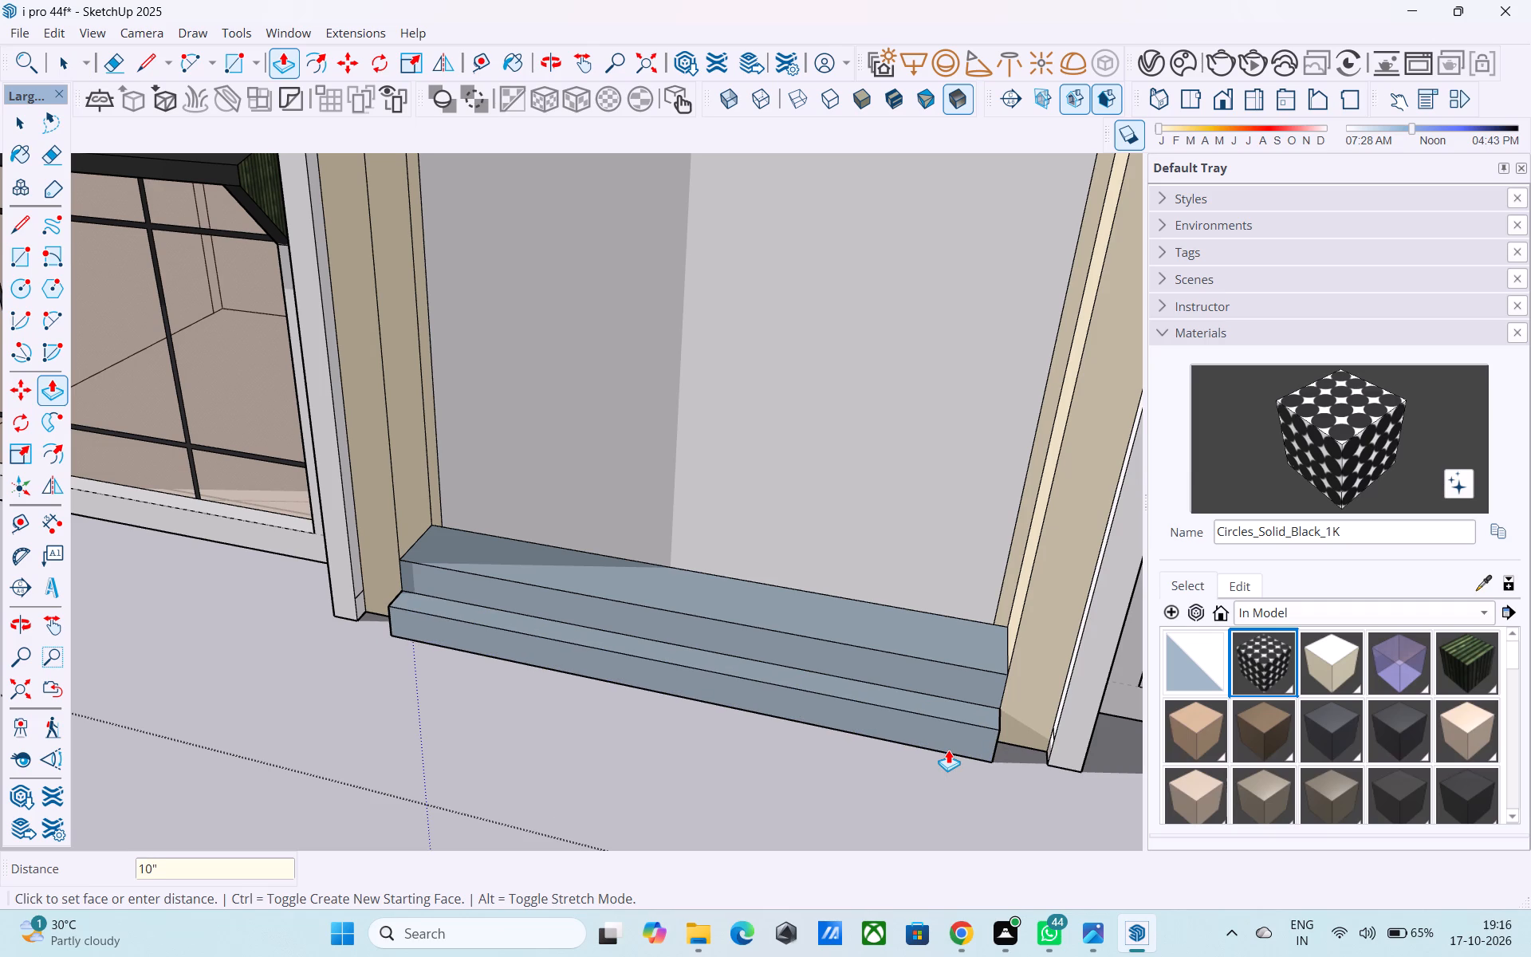
key(space)
key(space)
Draw a horizontal line at mid-height across the front face of the projecting step.
middle_drag(880, 736, 1006, 715)
key(l)
scroll(342, 675, up, 2)
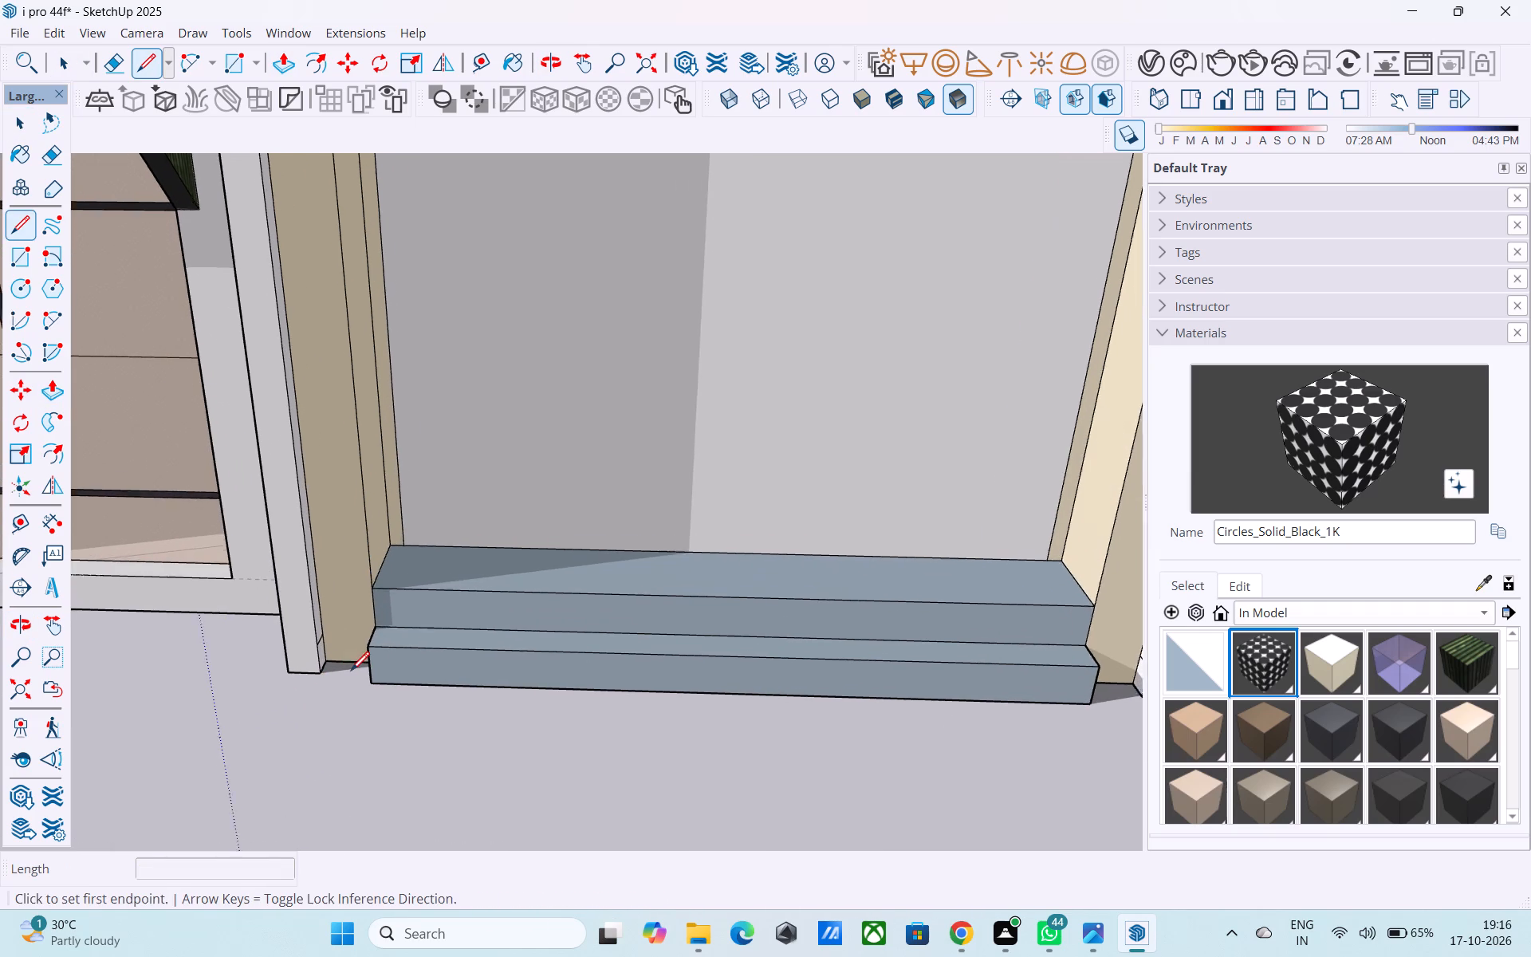
scroll(351, 672, up, 1)
click(375, 664)
shift+middle_drag(637, 679, 189, 675)
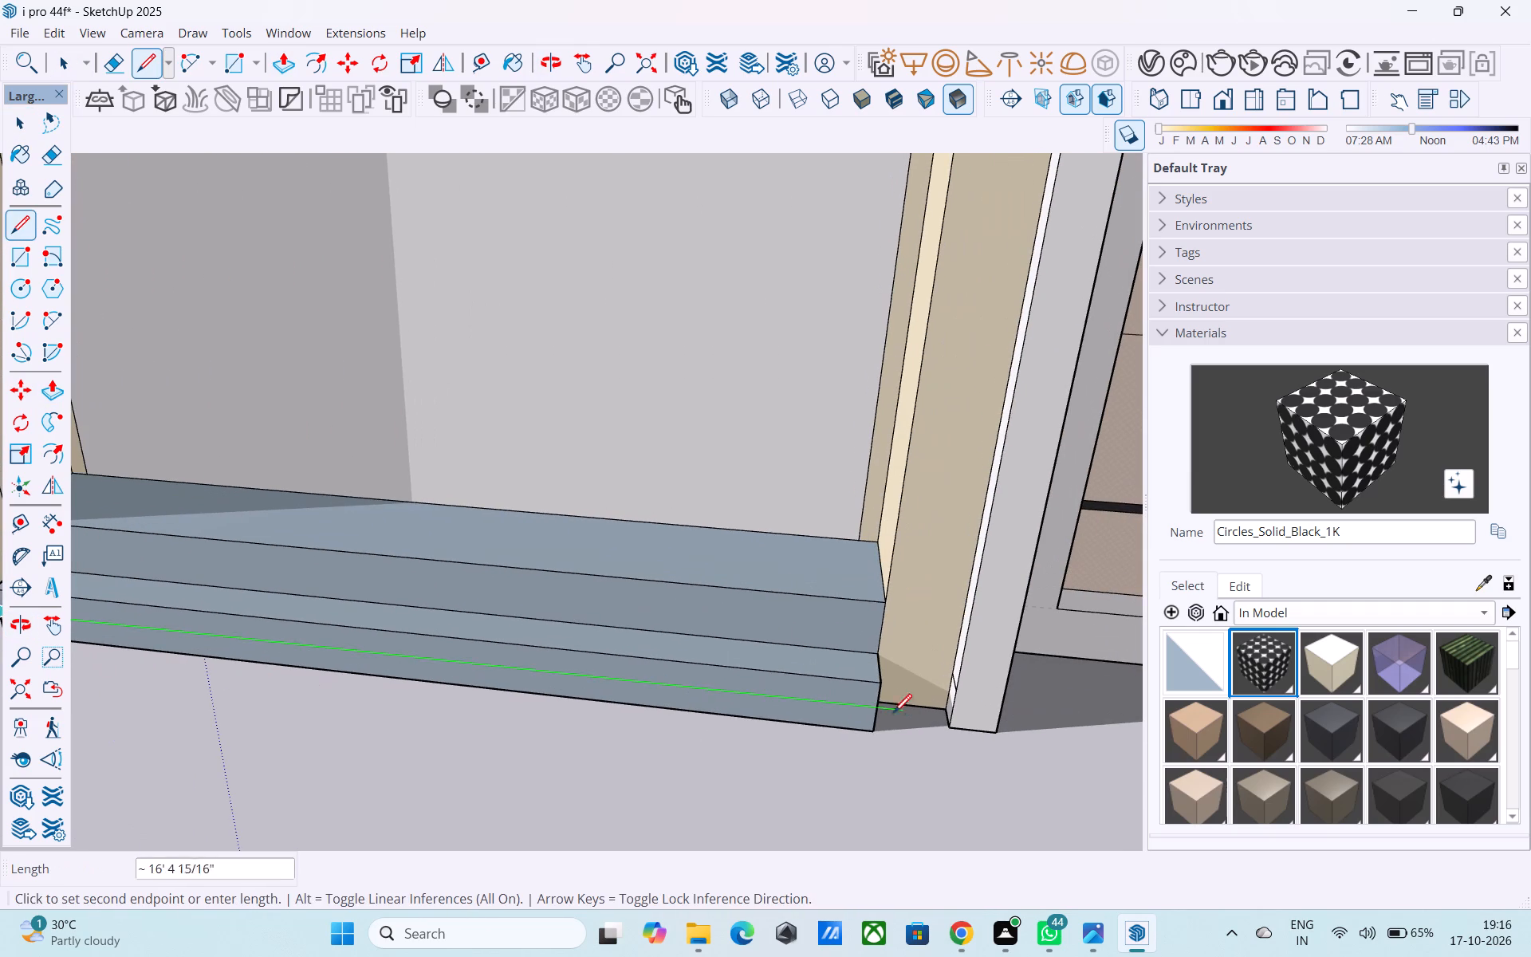
click(872, 709)
shift+middle_drag(873, 709, 1037, 631)
Push/Pull the lower half of the projecting step's front face outward 10" to form another step.
key(space)
click(888, 623)
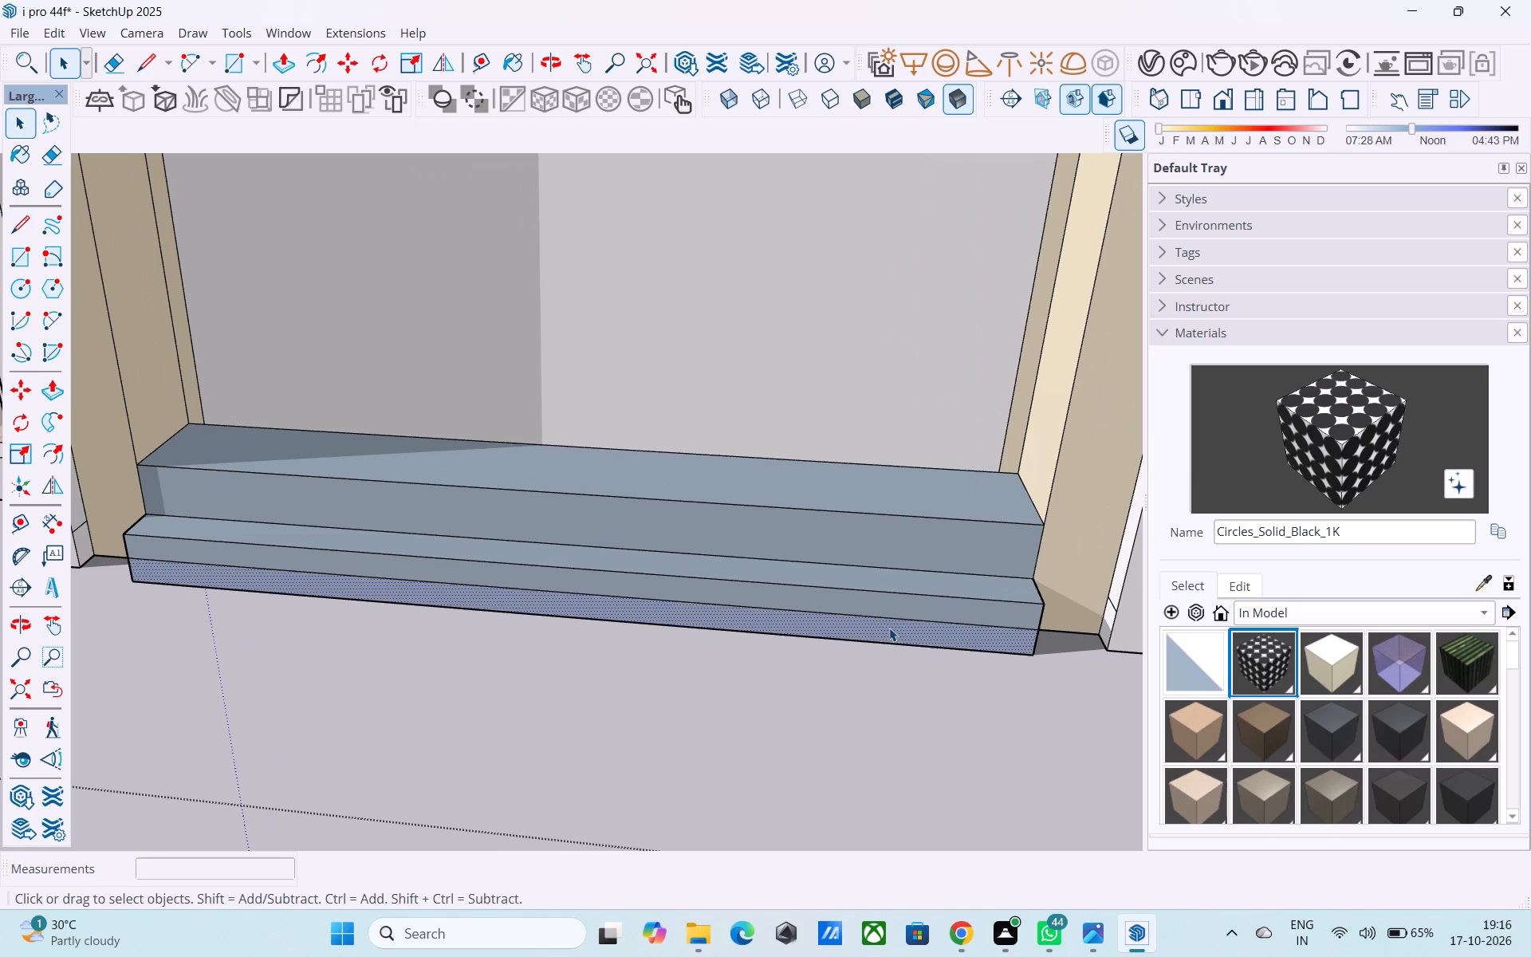
key(p)
click(891, 629)
text(10")
key(Return)
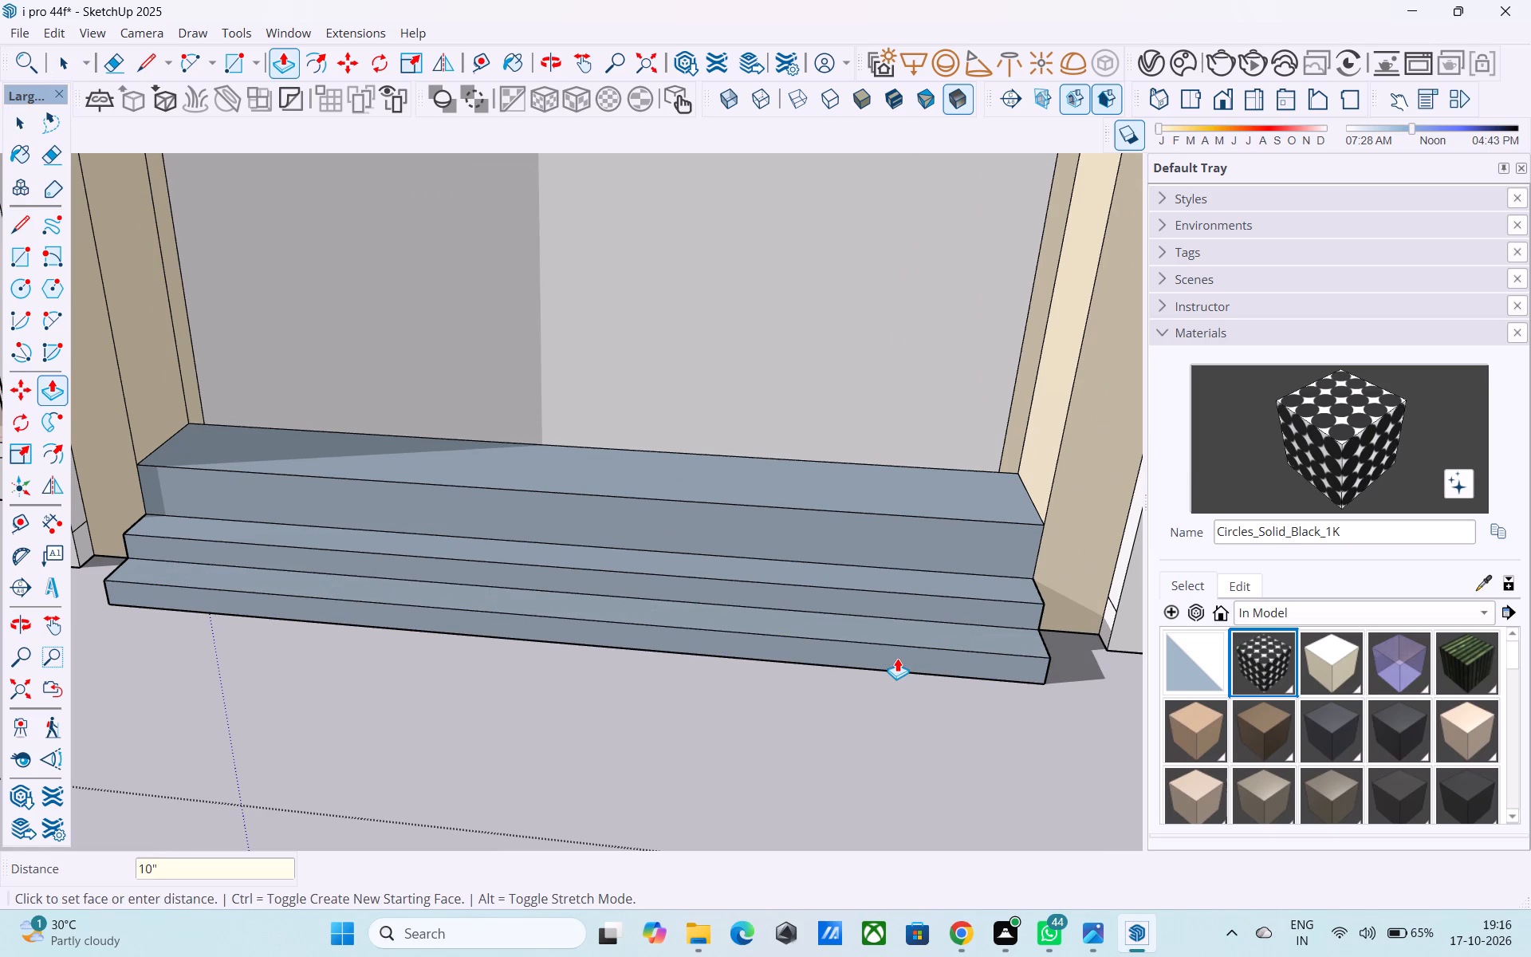
Reverse the faces of the platform's front riser, the lowest step's tread and the lowest step's riser.
key(space)
scroll(883, 641, down, 5)
scroll(854, 581, up, 4)
click(853, 568)
right_click(853, 568)
right_click(853, 568)
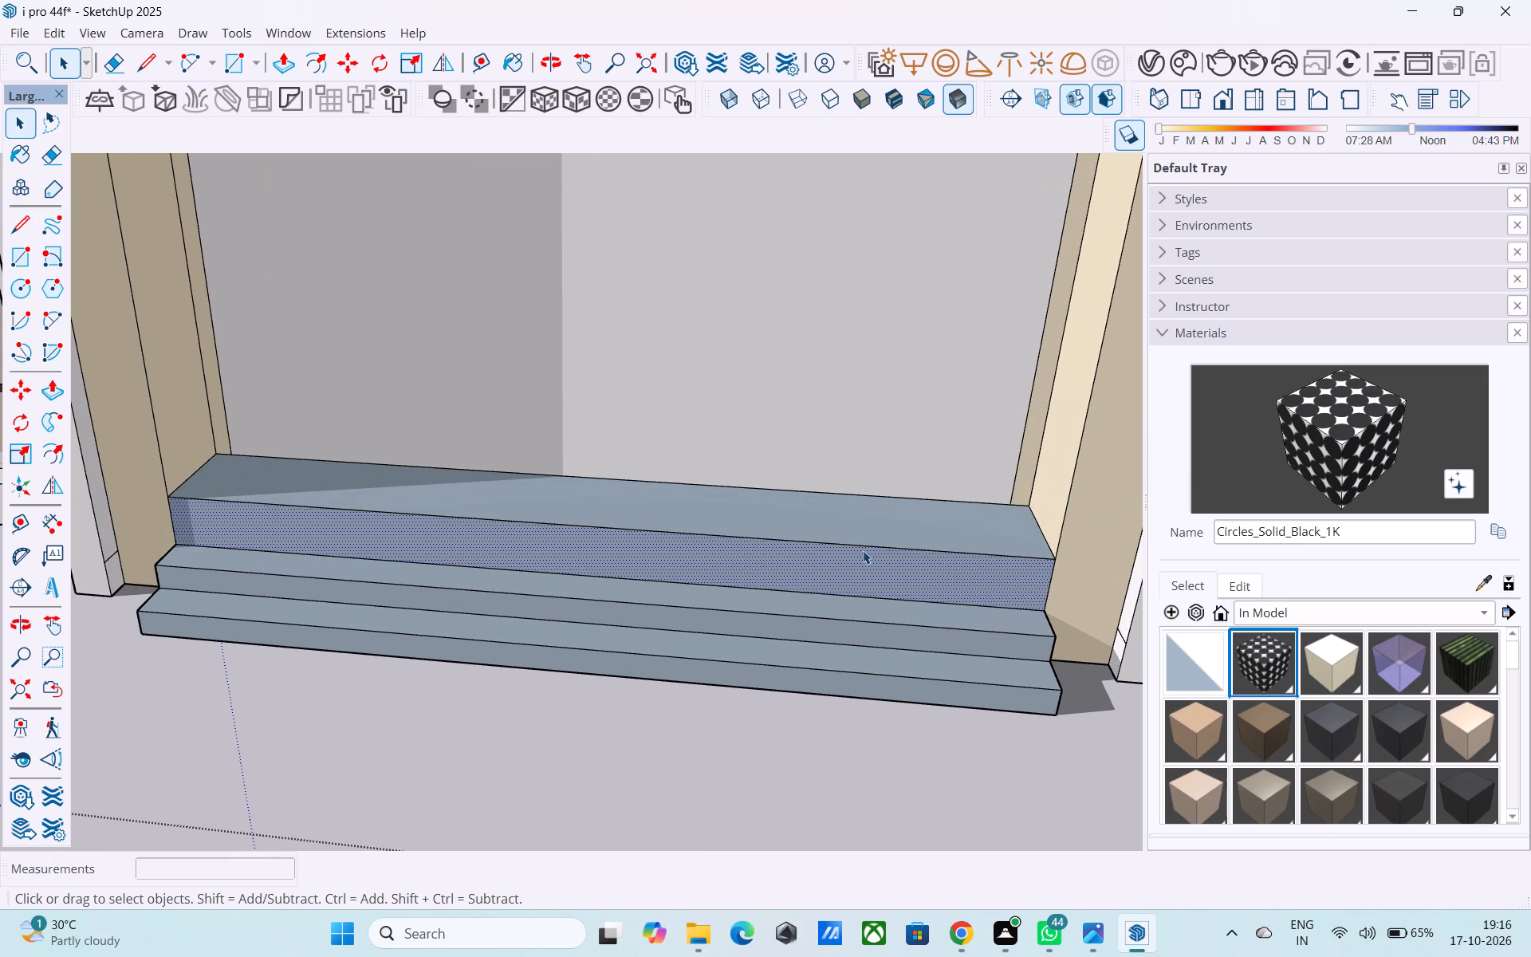
right_drag(856, 554, 851, 563)
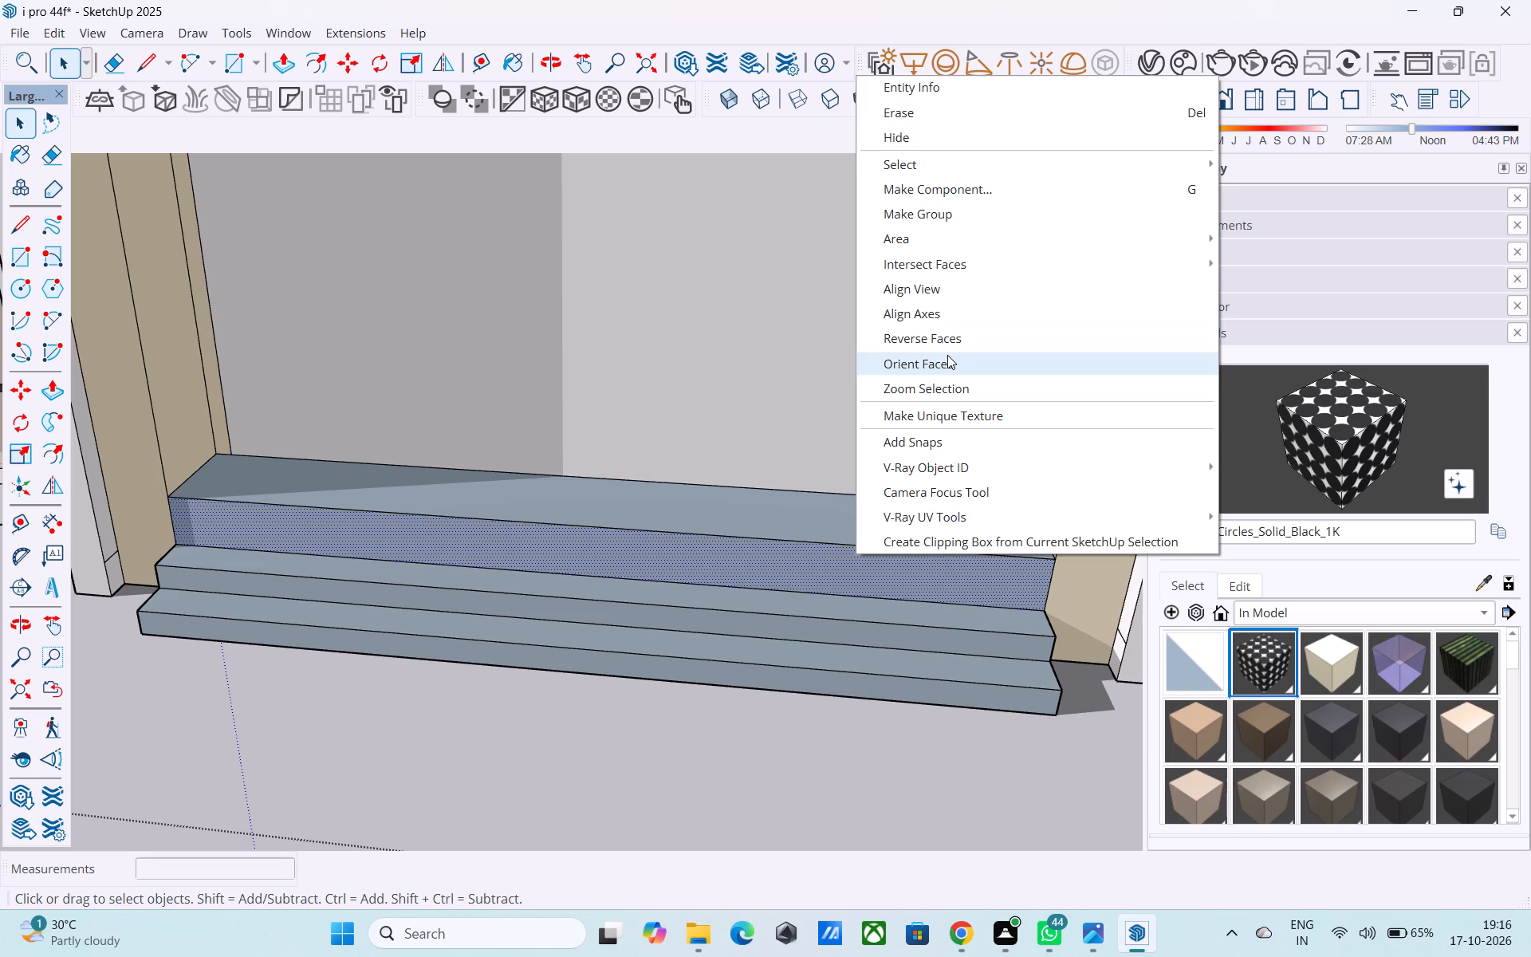
click(943, 345)
click(746, 646)
right_click(746, 645)
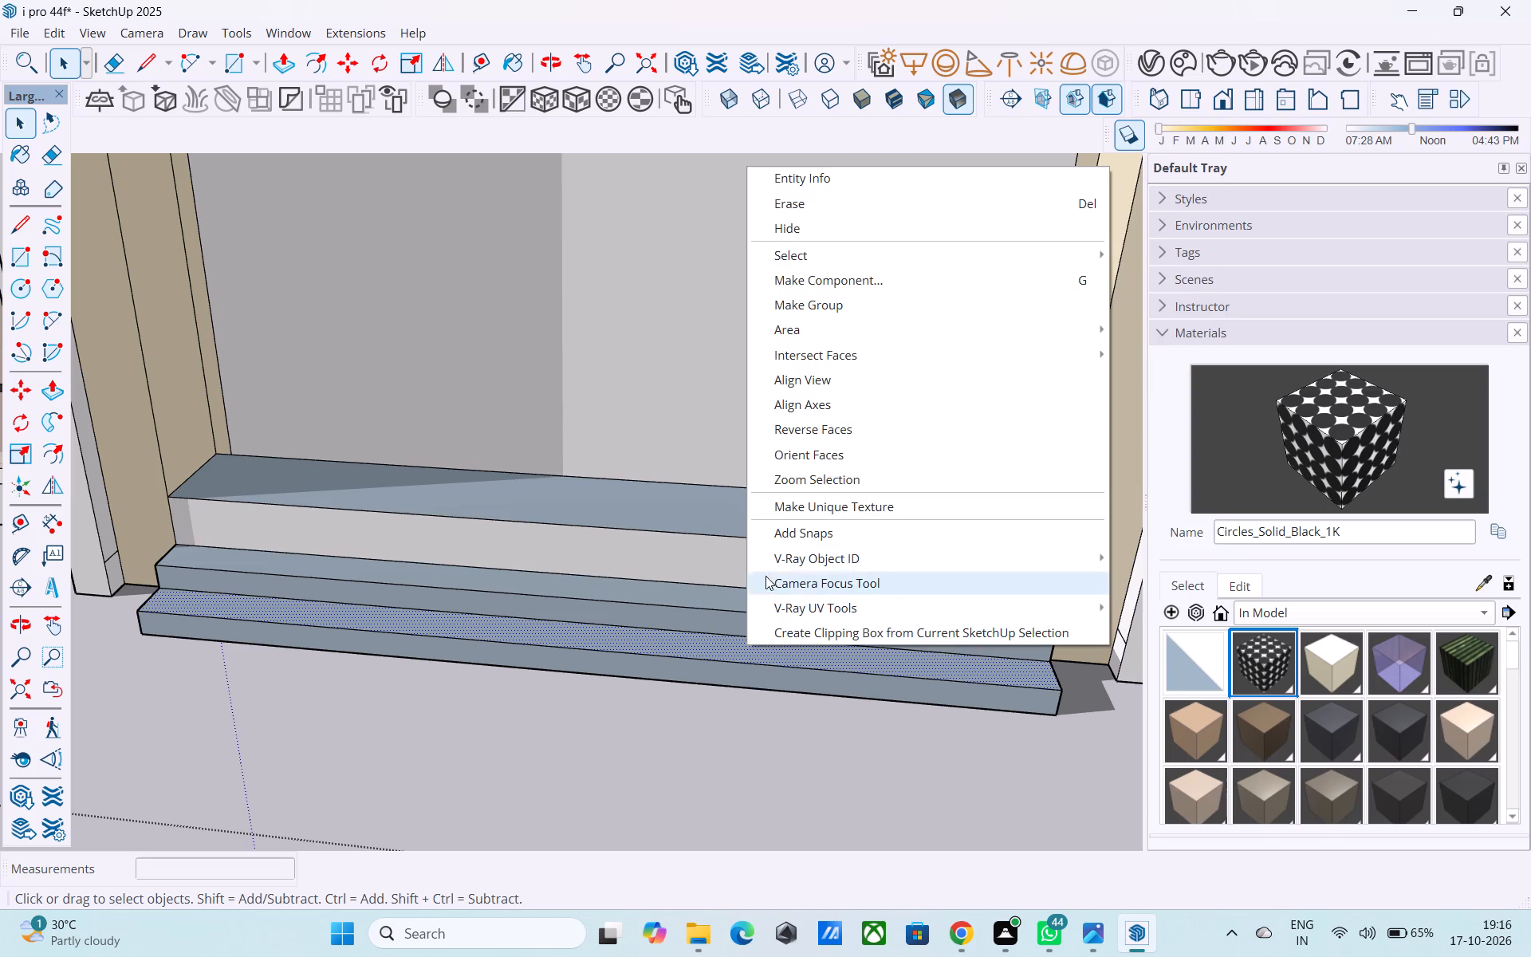
click(787, 424)
click(718, 673)
right_click(718, 673)
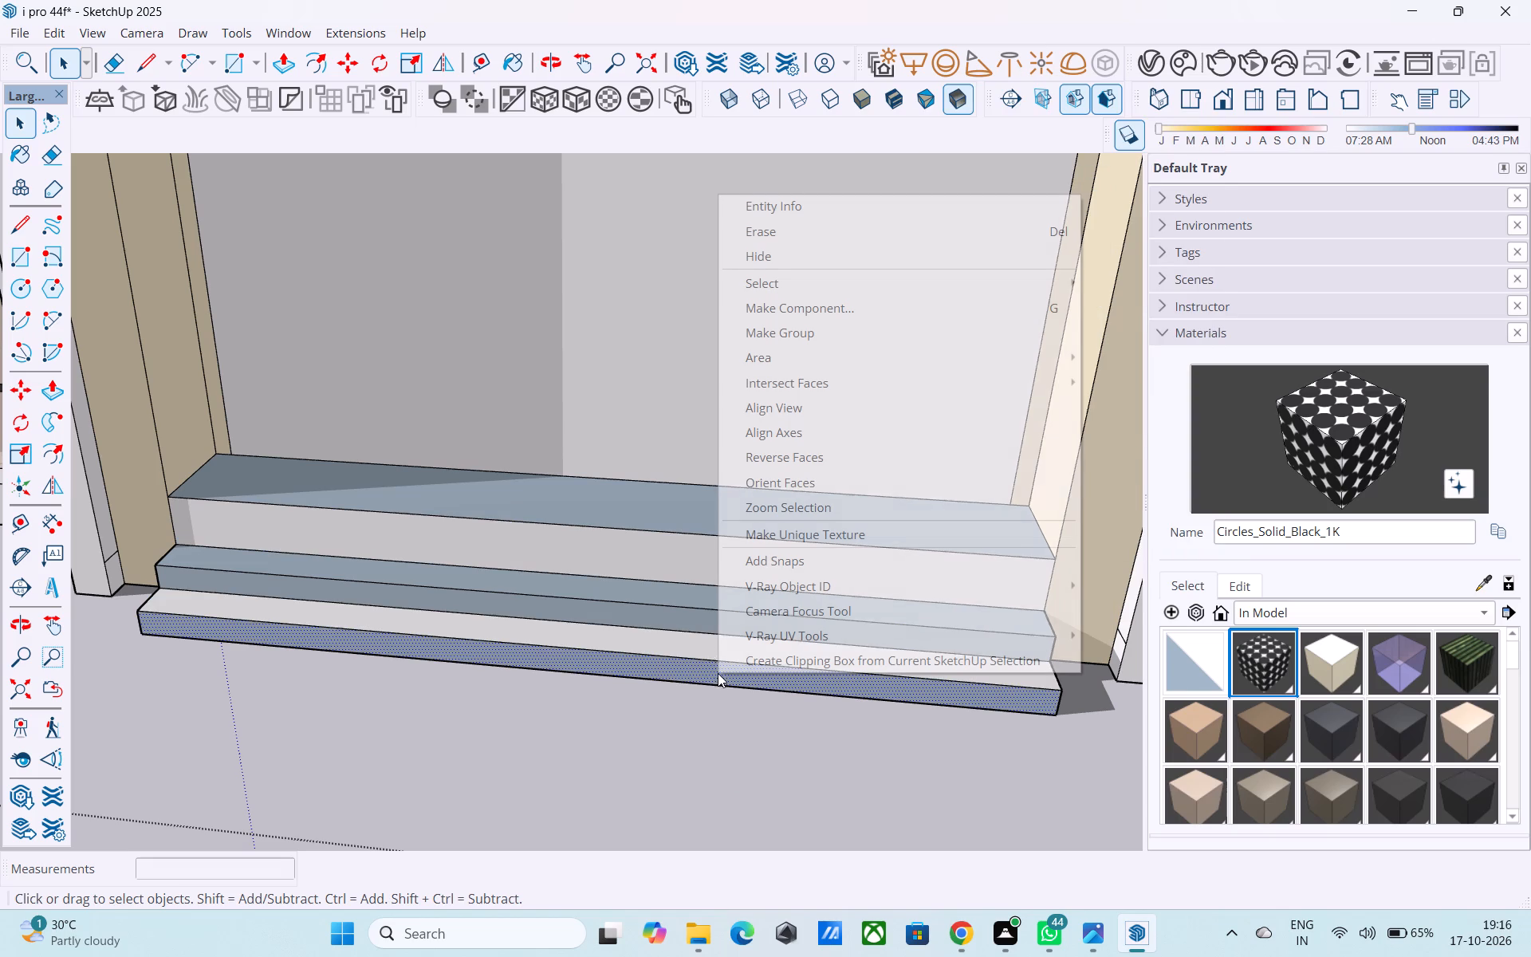
click(784, 459)
Reverse the faces of the middle step's riser and tread and the platform's top.
click(714, 616)
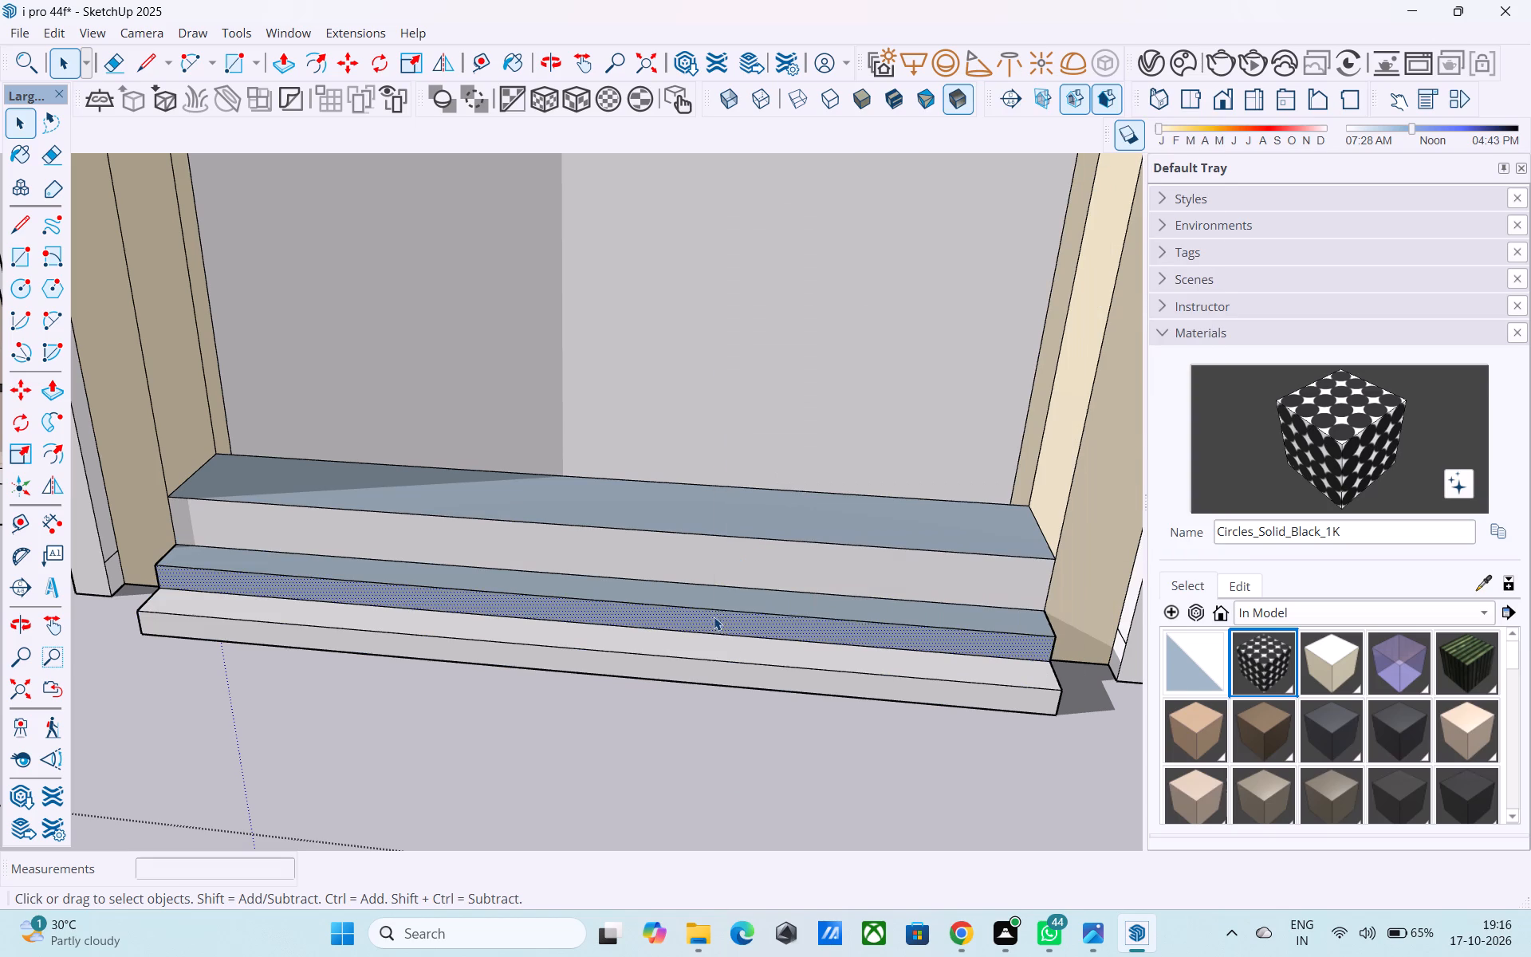
right_click(714, 616)
click(788, 404)
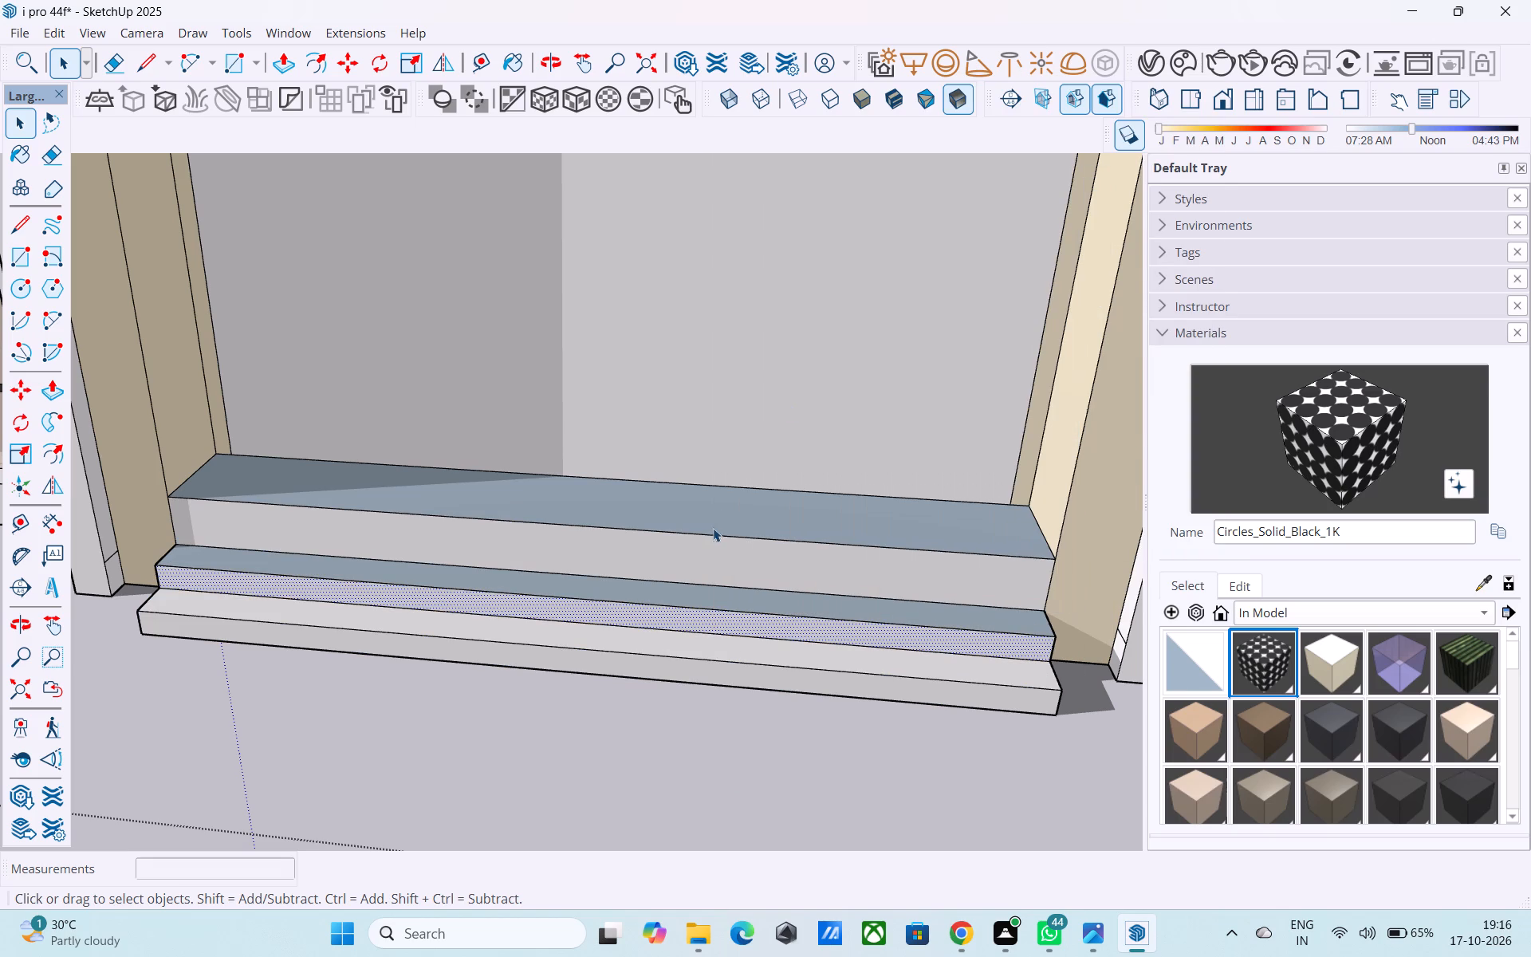
click(691, 597)
right_click(690, 598)
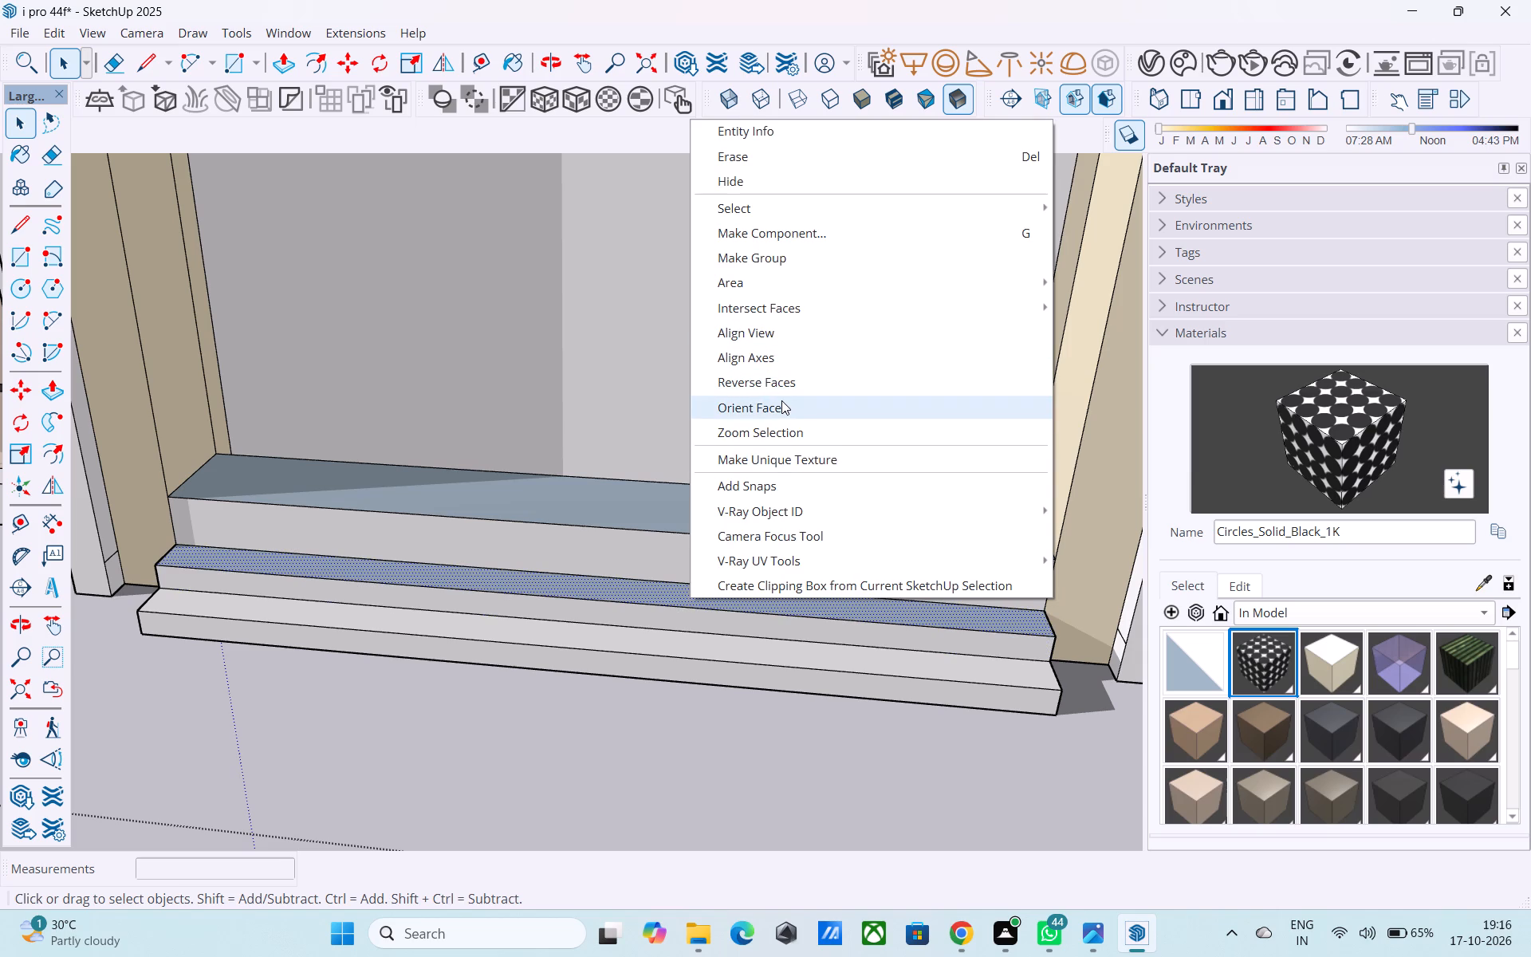
drag(781, 400, 777, 380)
click(706, 498)
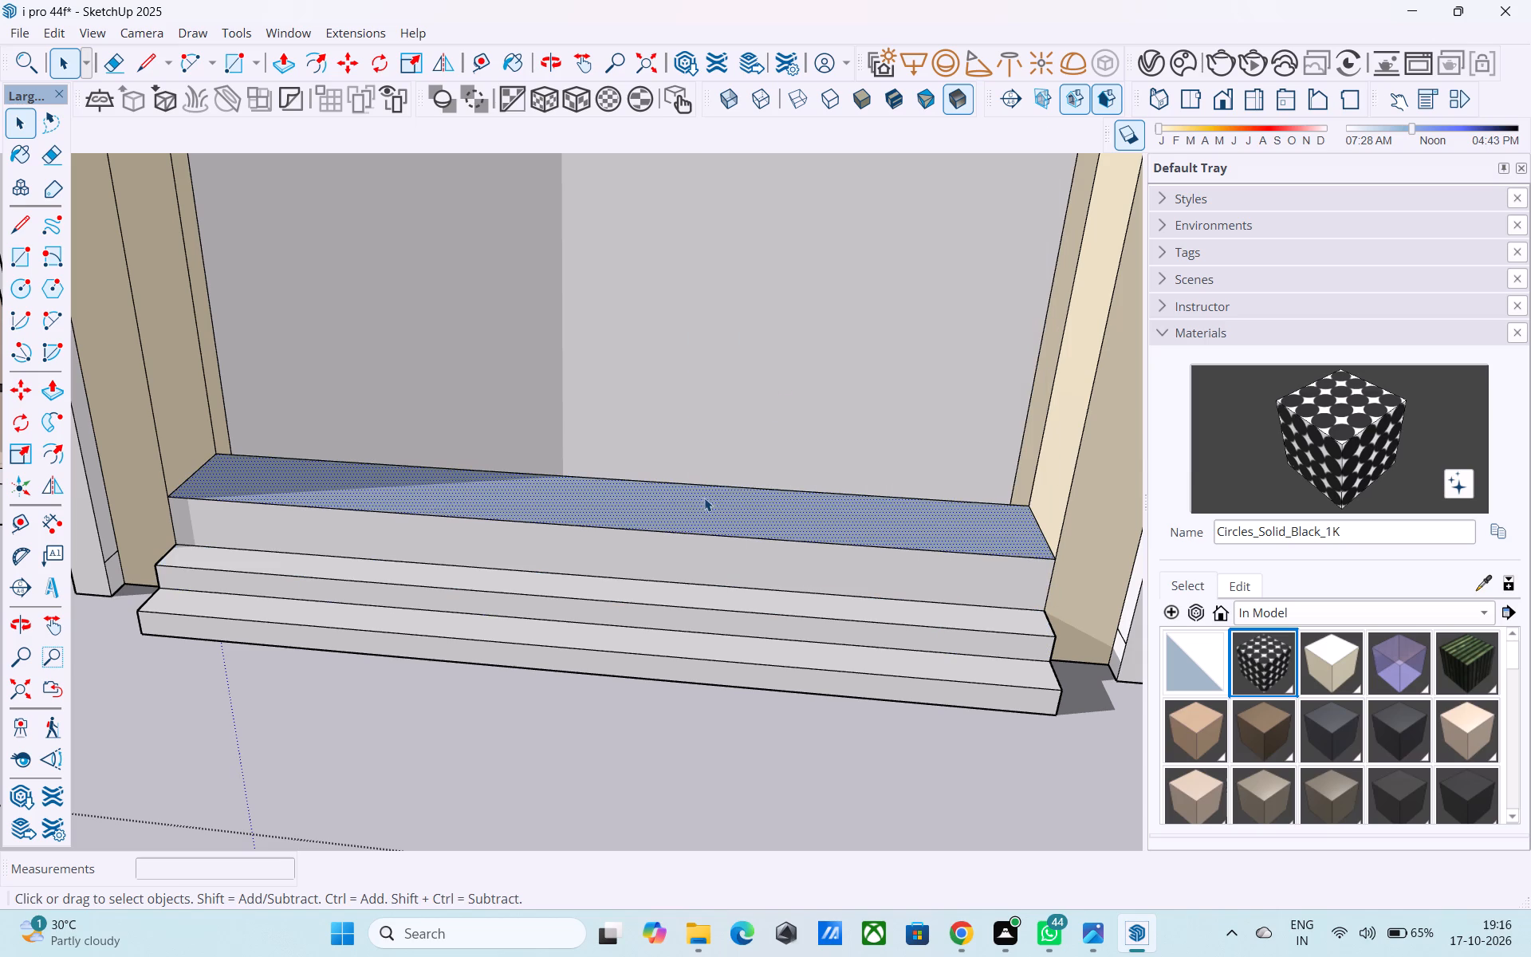
right_click(701, 498)
click(754, 281)
Push/Pull the lowest step's front face outward about 6".
scroll(751, 451, down, 10)
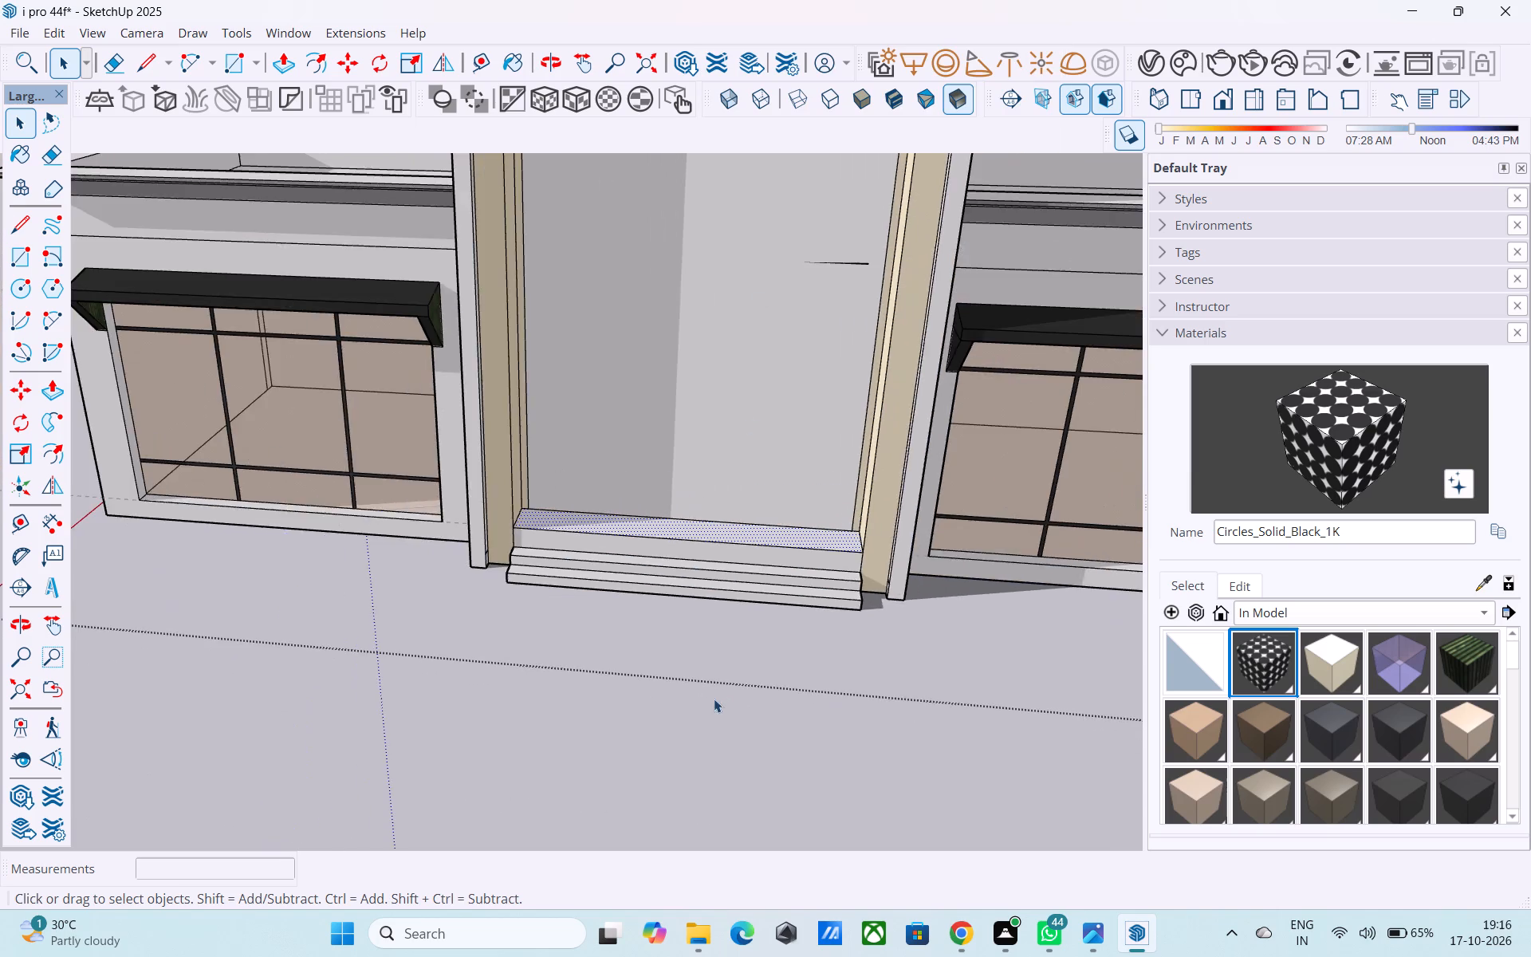
middle_drag(711, 699, 490, 654)
middle_drag(338, 423, 510, 500)
scroll(510, 500, up, 8)
middle_drag(502, 566, 513, 534)
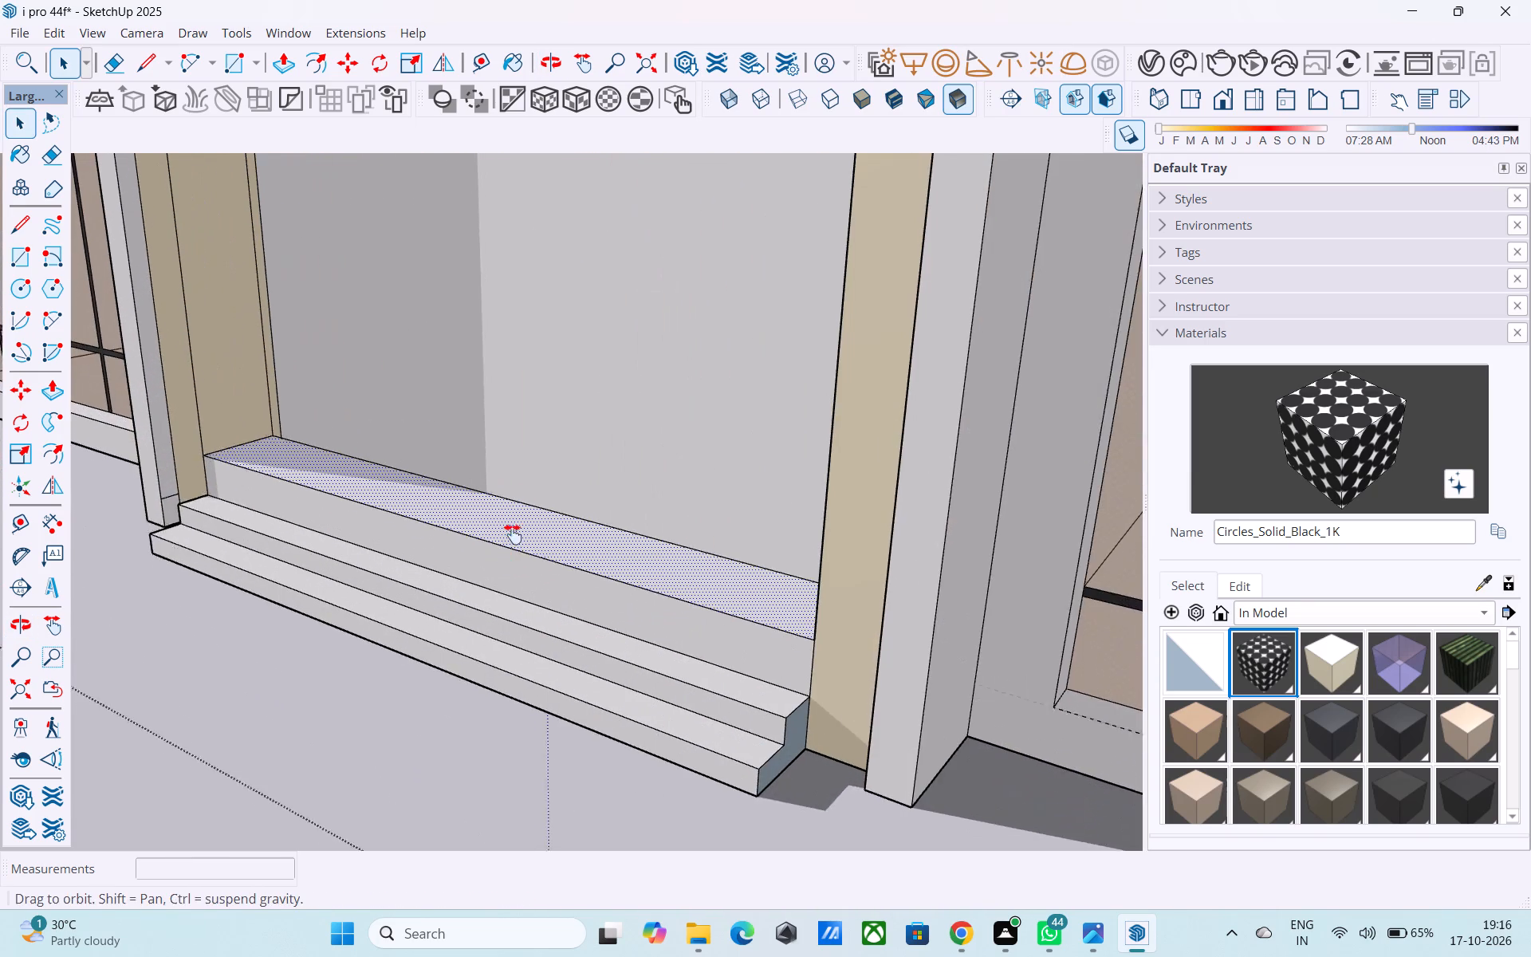
middle_drag(513, 534, 508, 465)
shift+middle_drag(553, 546, 489, 502)
scroll(489, 502, up, 6)
scroll(489, 482, down, 2)
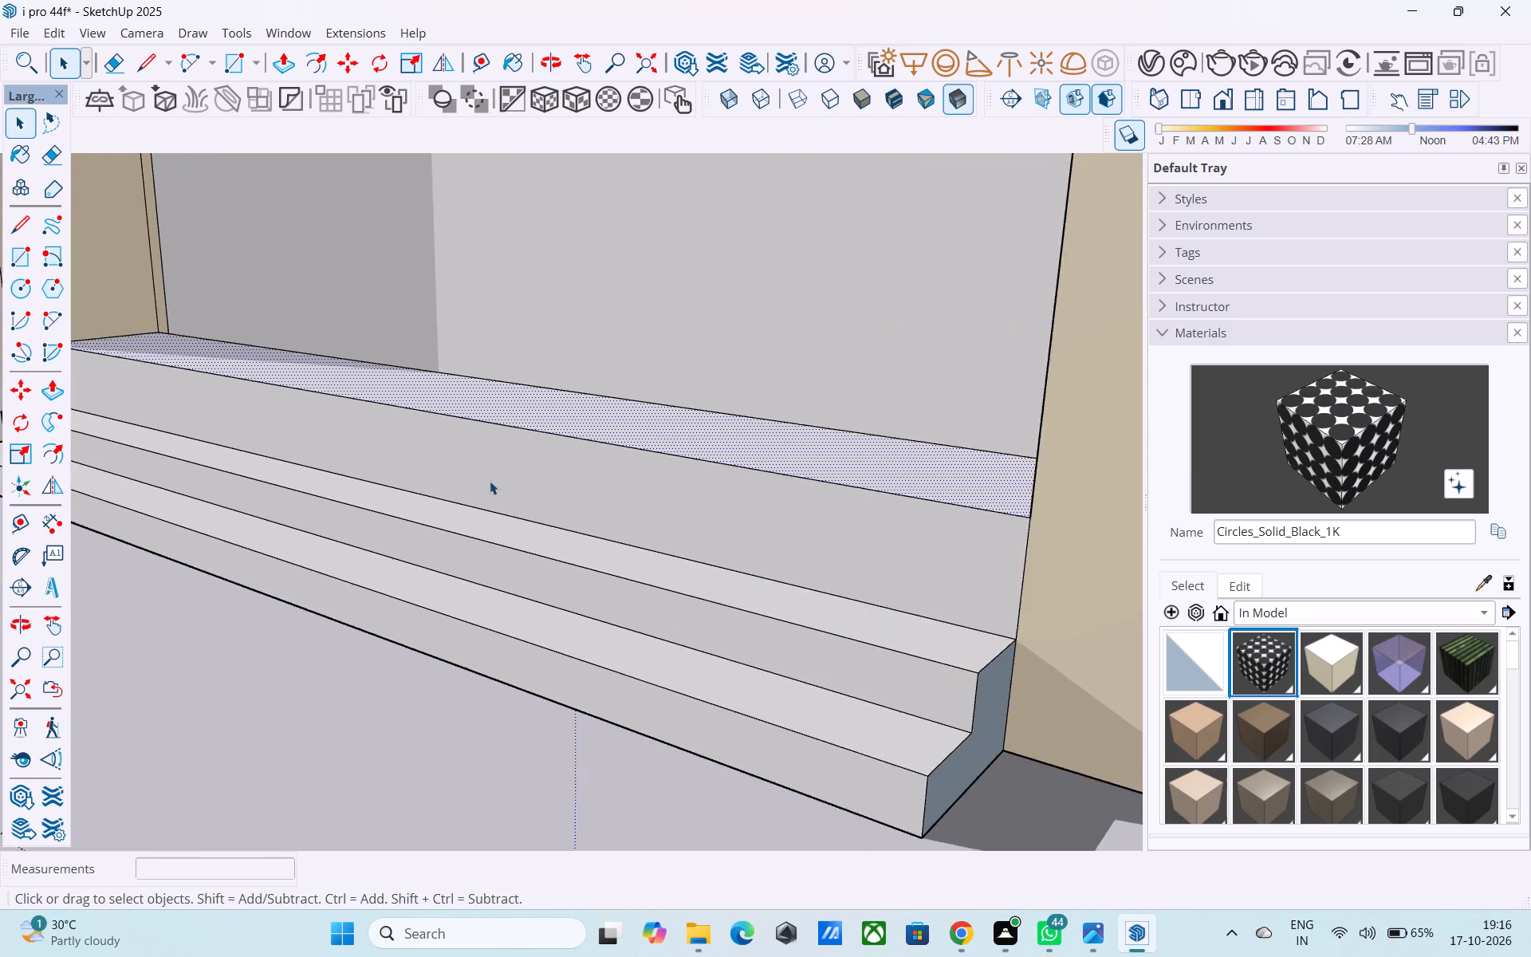
scroll(490, 481, down, 2)
shift+middle_drag(493, 487, 592, 542)
click(587, 668)
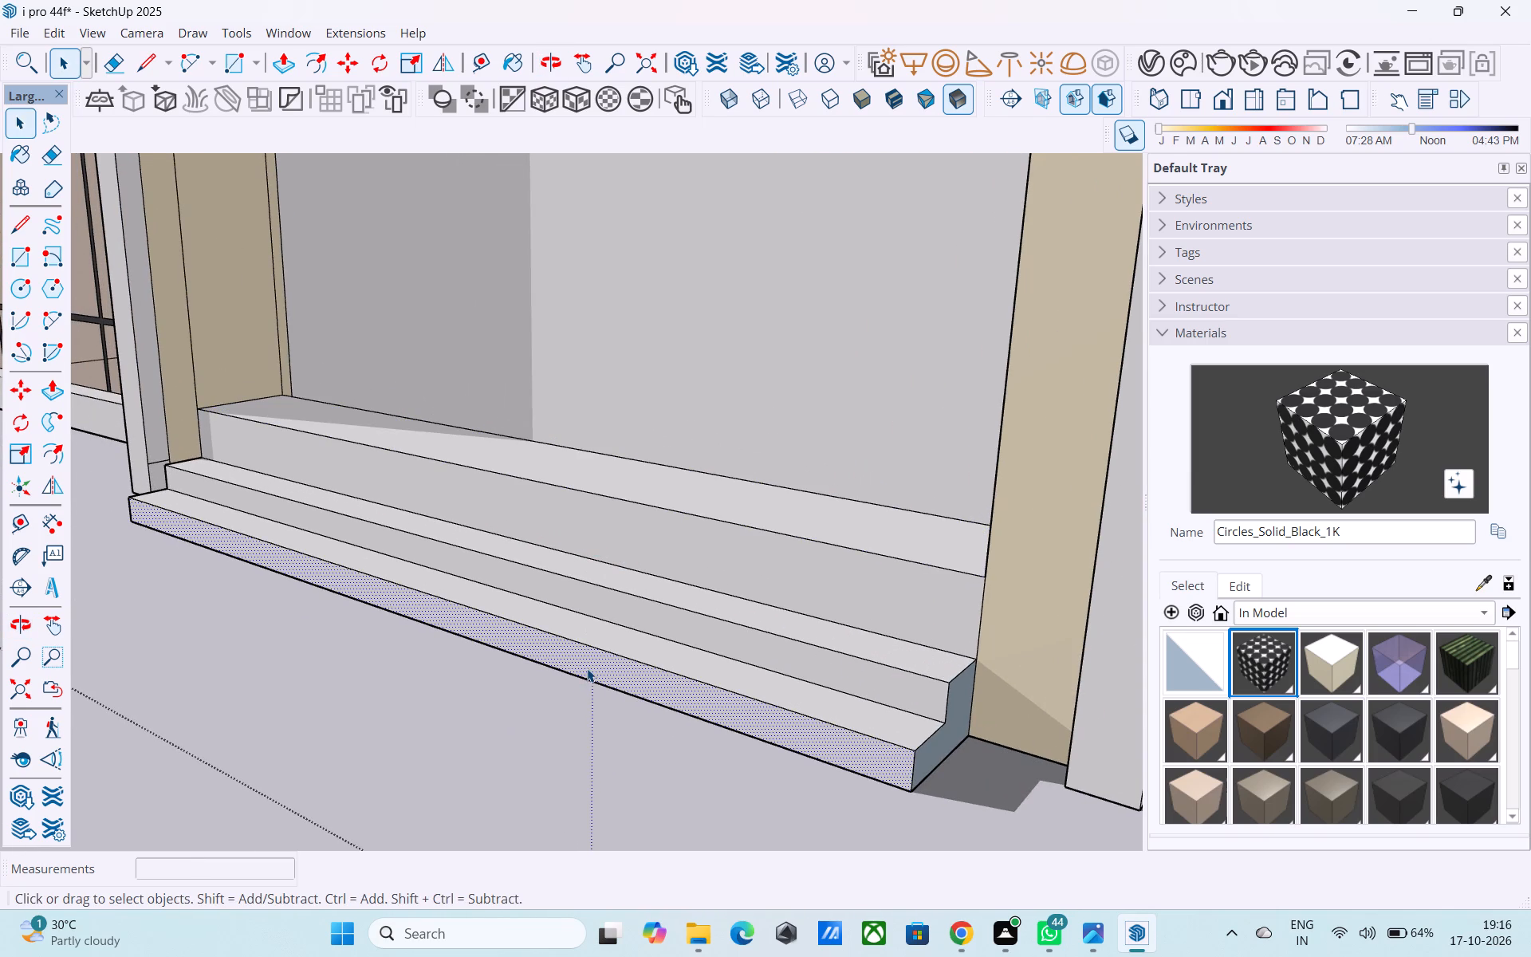
key(p)
drag(587, 668, 593, 659)
click(671, 631)
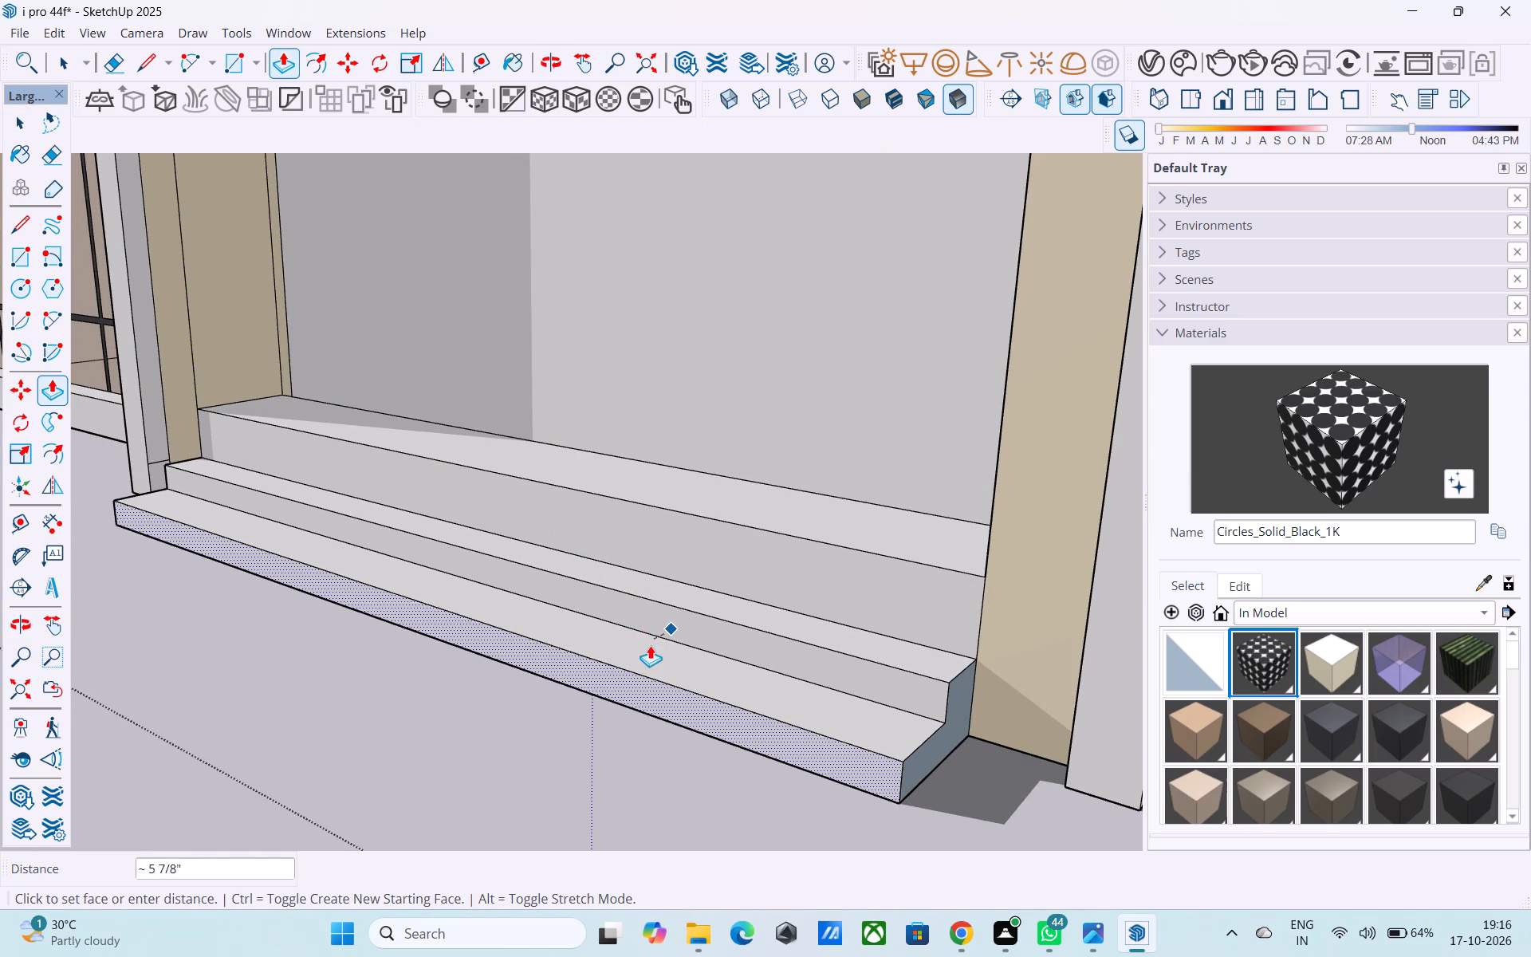
click(650, 645)
key(space)
Push/Pull the platform's top face down about 4 13/16" to lower the landing.
middle_drag(631, 518, 680, 598)
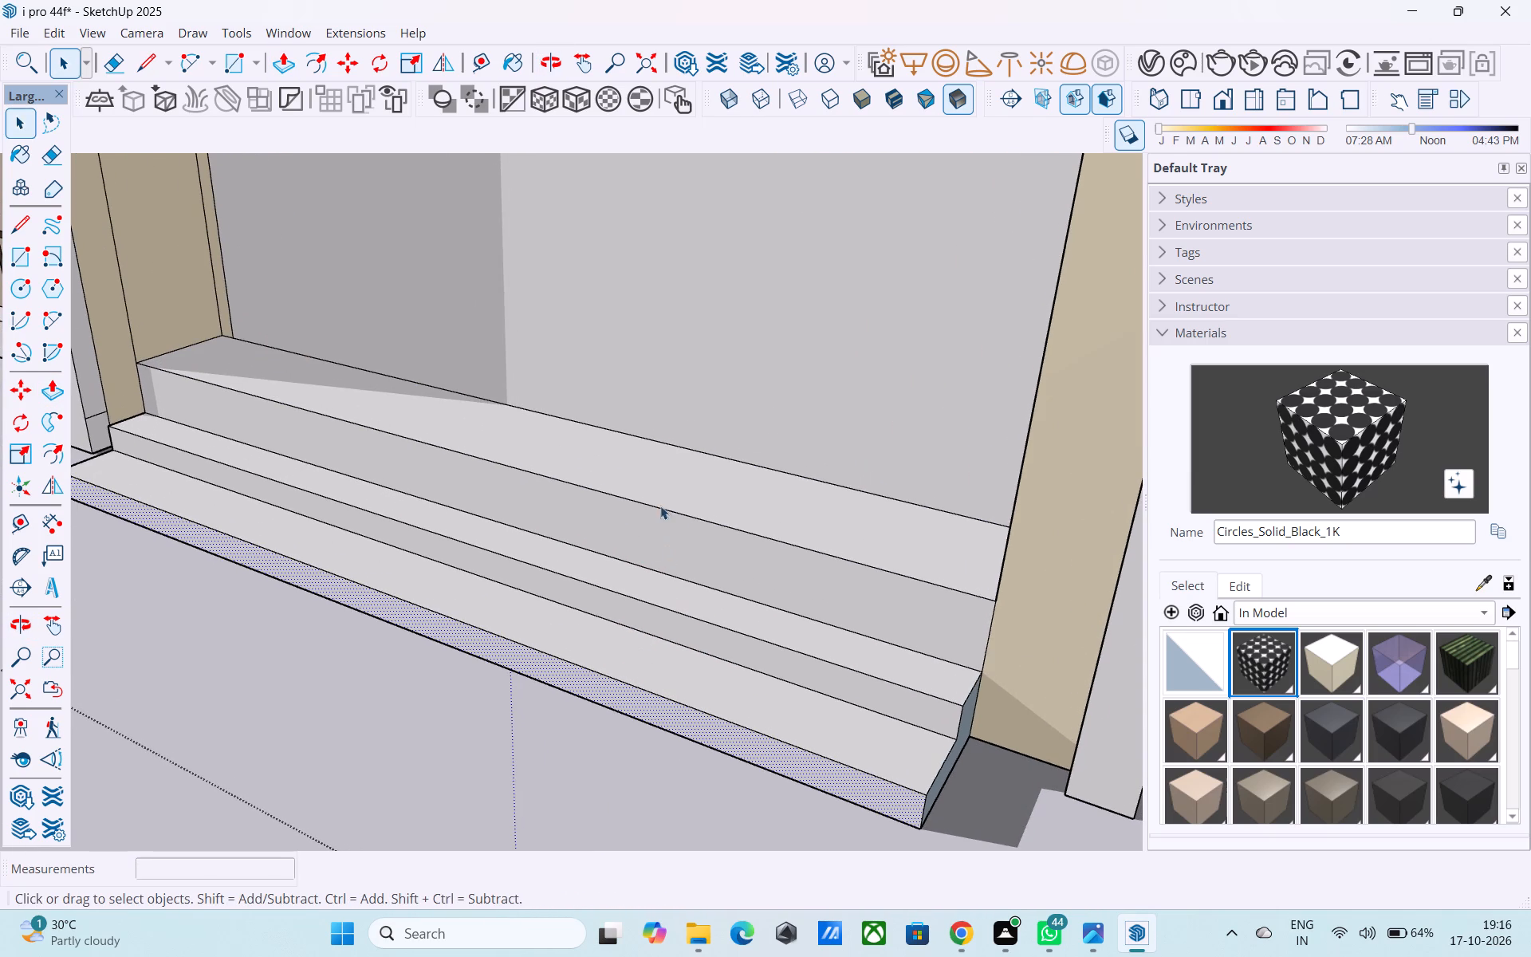
click(663, 490)
text(0P)
click(663, 490)
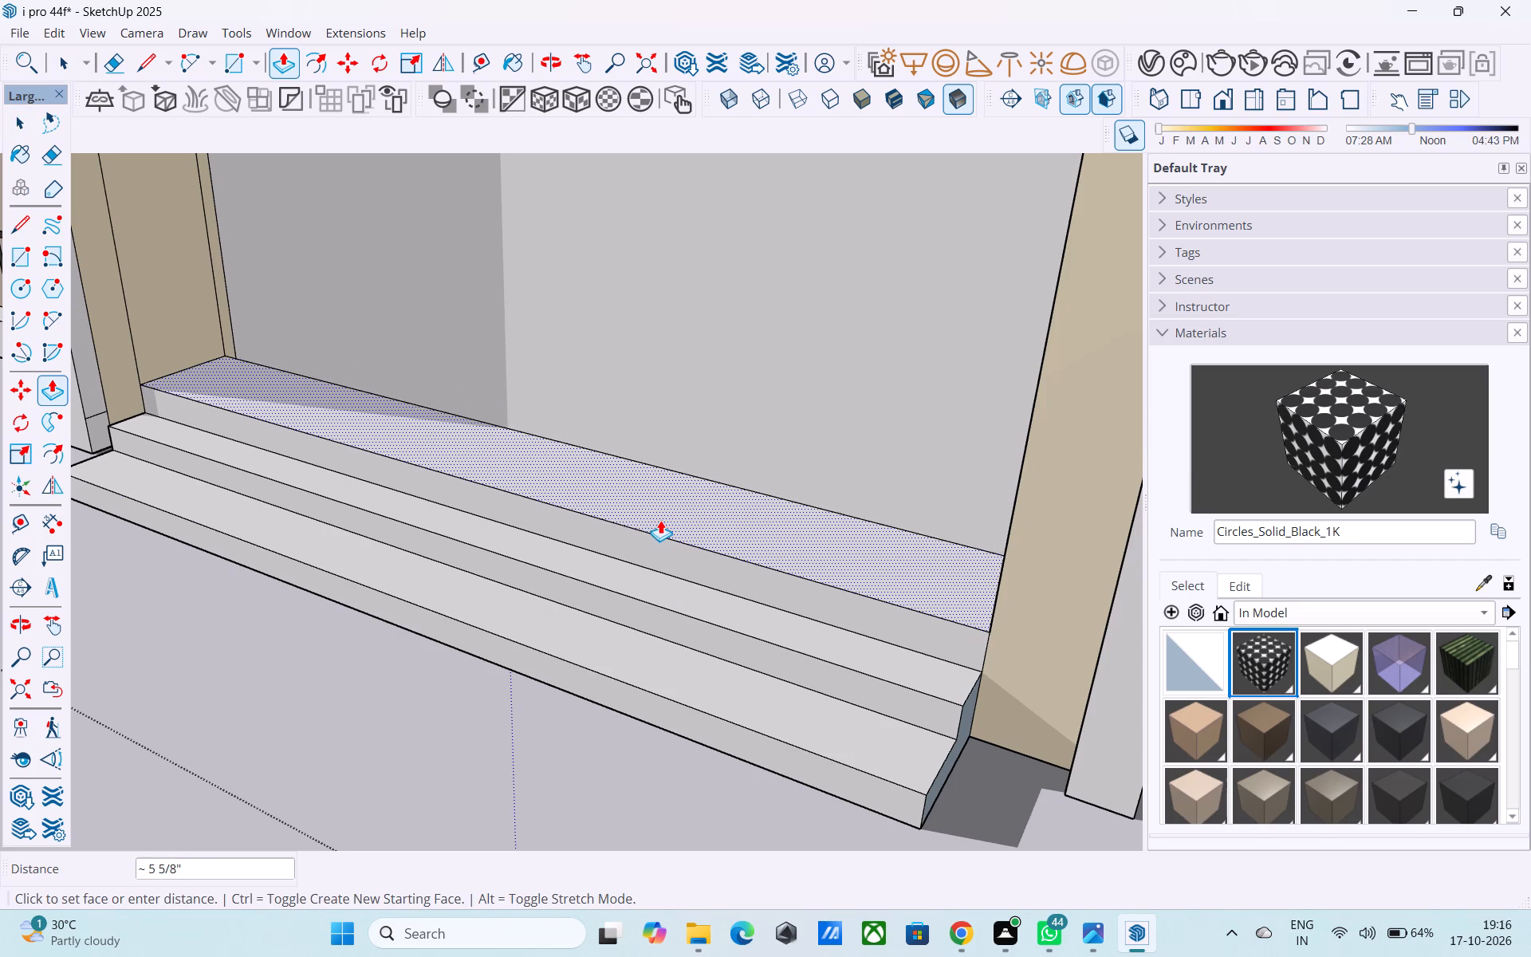
click(661, 515)
Delete the large blank face covering the central entrance opening.
middle_drag(663, 515, 896, 374)
scroll(900, 390, down, 4)
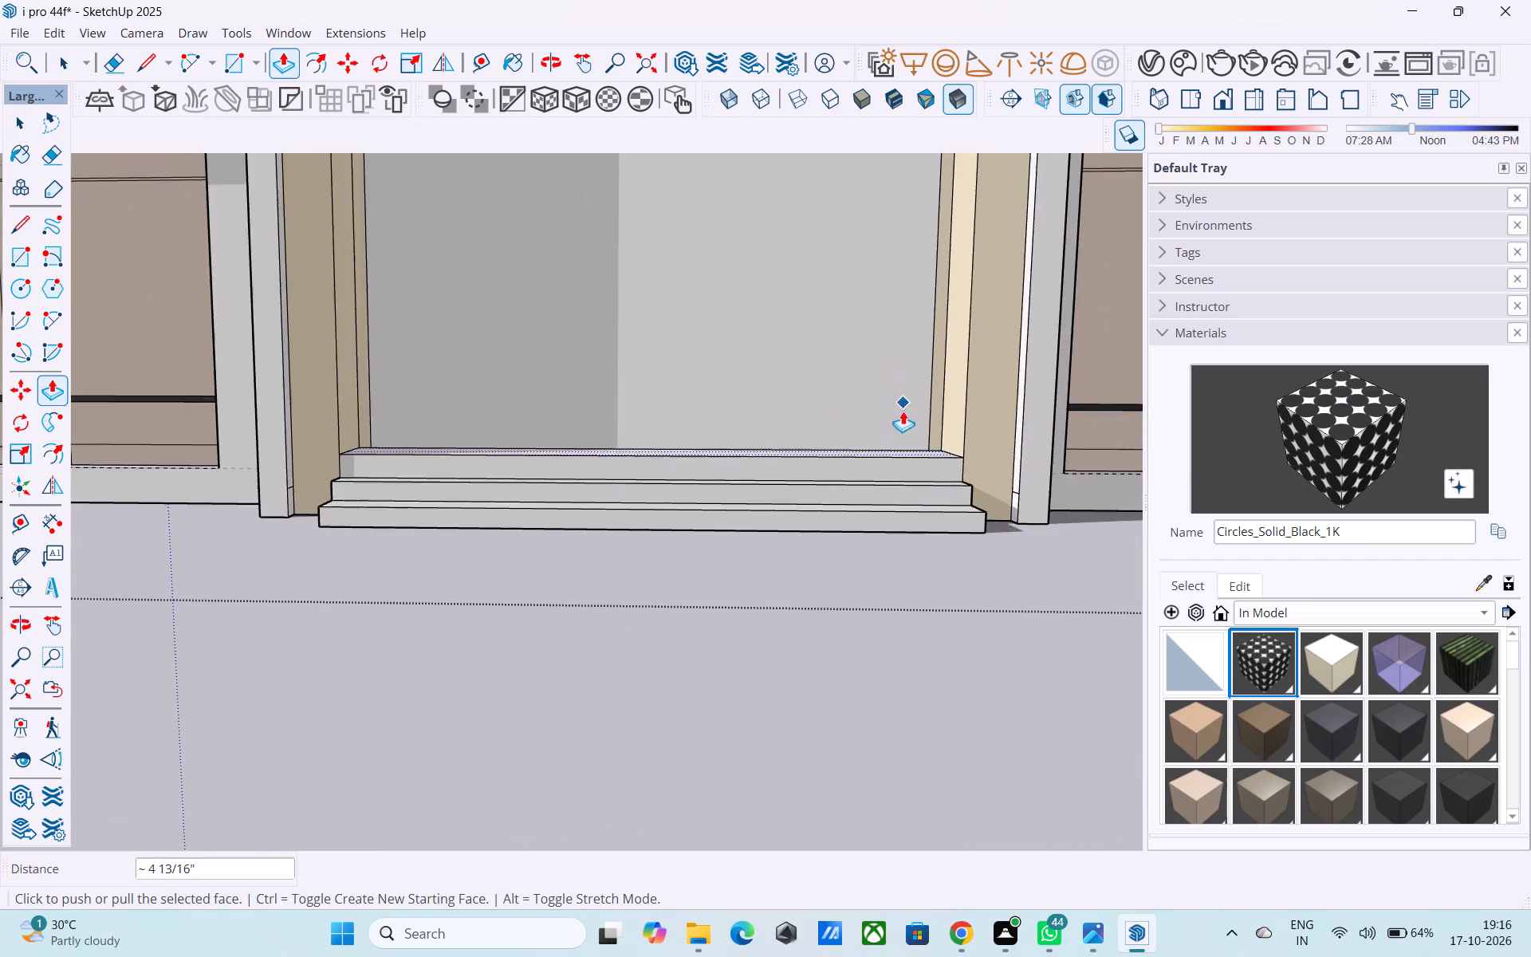
scroll(903, 411, down, 6)
middle_drag(730, 525, 704, 687)
scroll(708, 694, down, 12)
key(space)
click(755, 518)
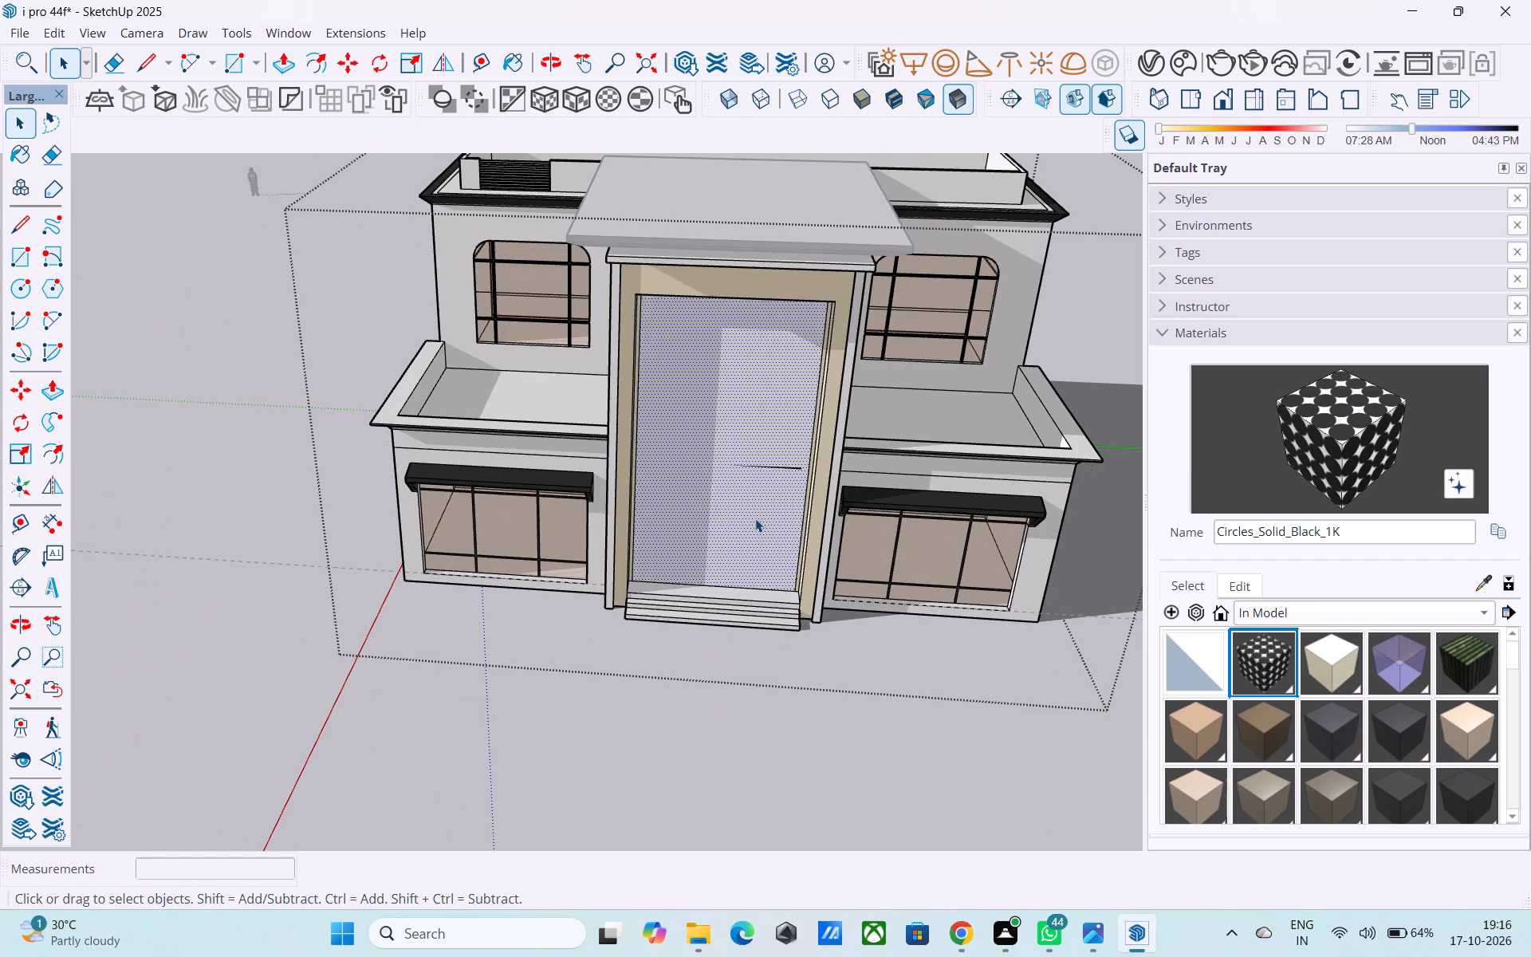
key(Delete)
Draw a ground rectangle about 2' by 1' 6 1/8" from the left pilaster's outer corner to the lowest step's front corner.
scroll(748, 522, down, 4)
middle_drag(748, 522, 847, 455)
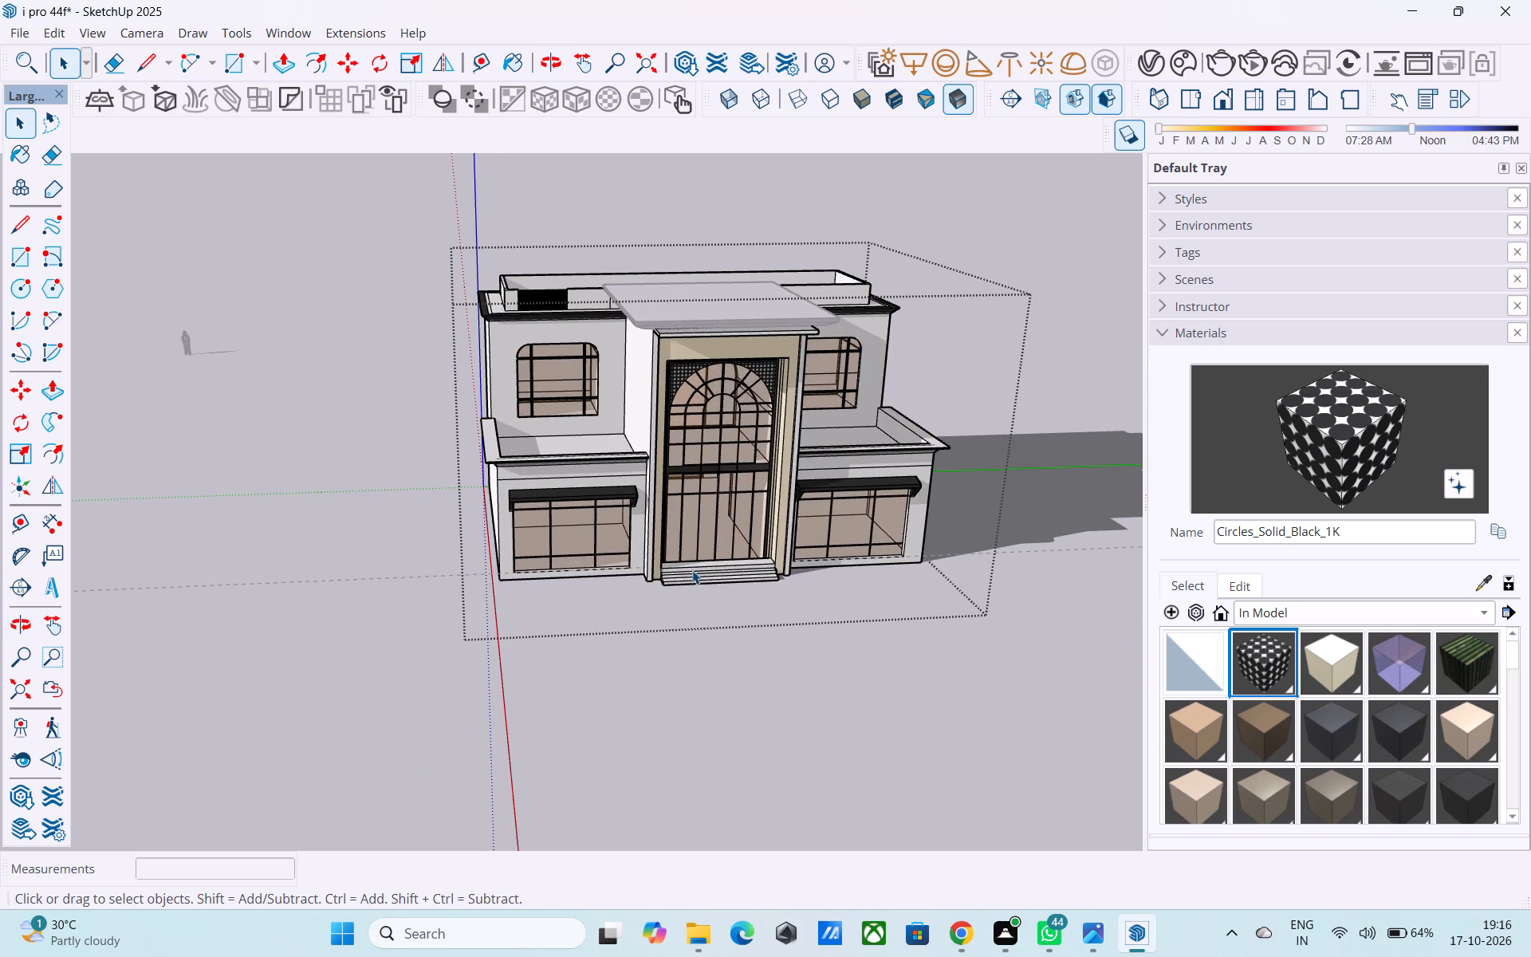
scroll(691, 600, up, 12)
middle_drag(632, 574, 559, 616)
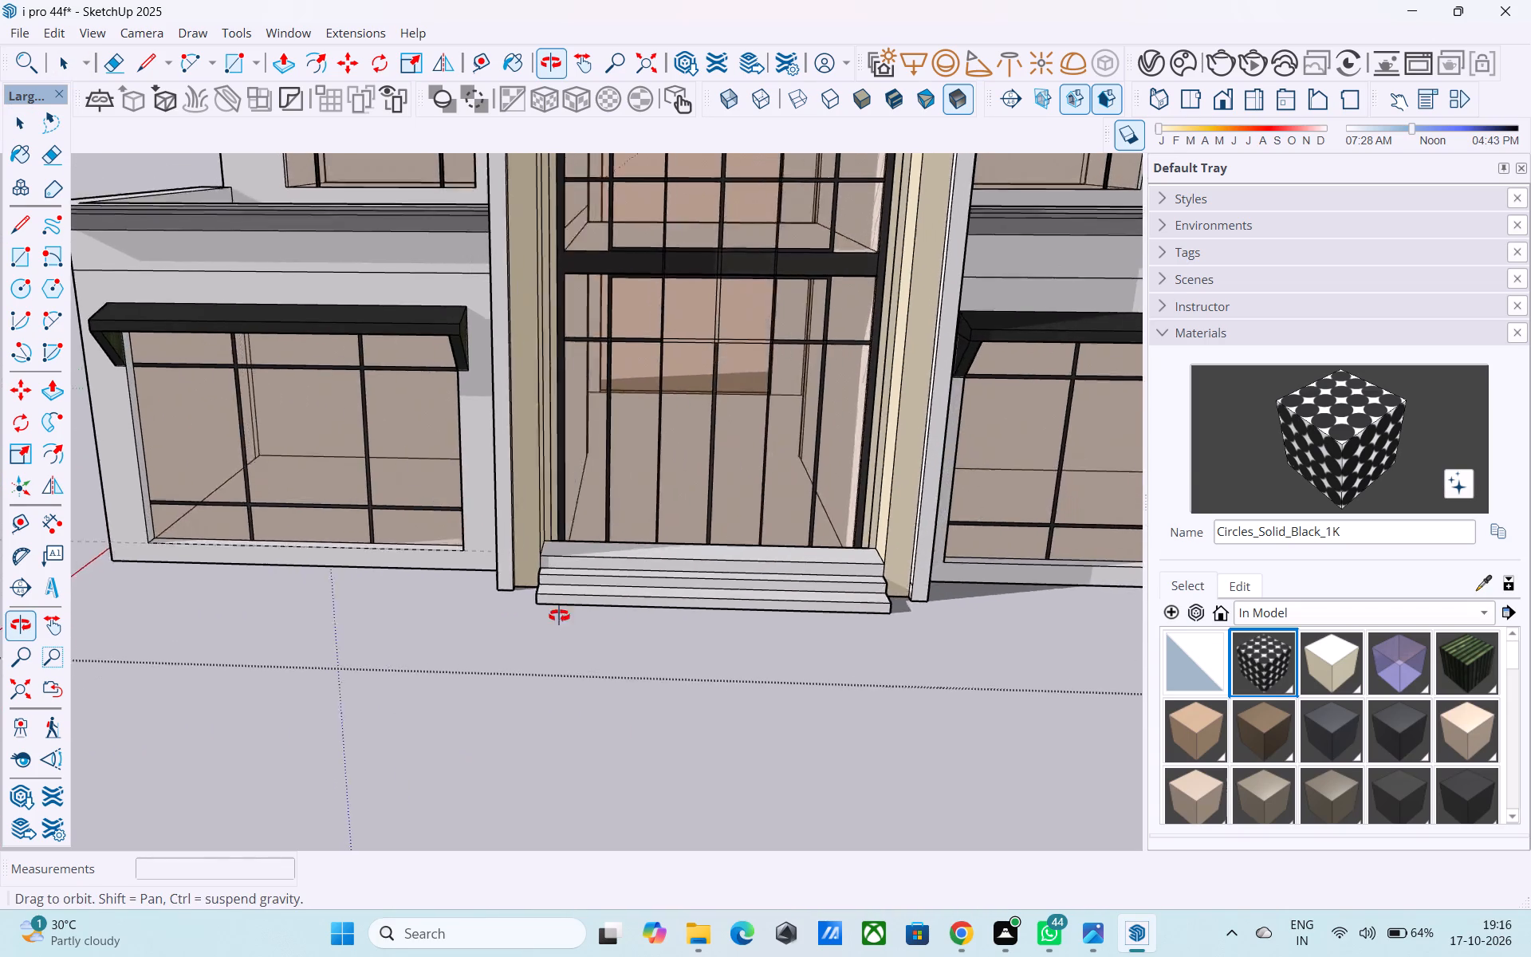
middle_drag(559, 616, 553, 612)
middle_drag(471, 557, 592, 667)
scroll(601, 672, up, 3)
middle_drag(601, 691, 642, 723)
scroll(642, 723, up, 7)
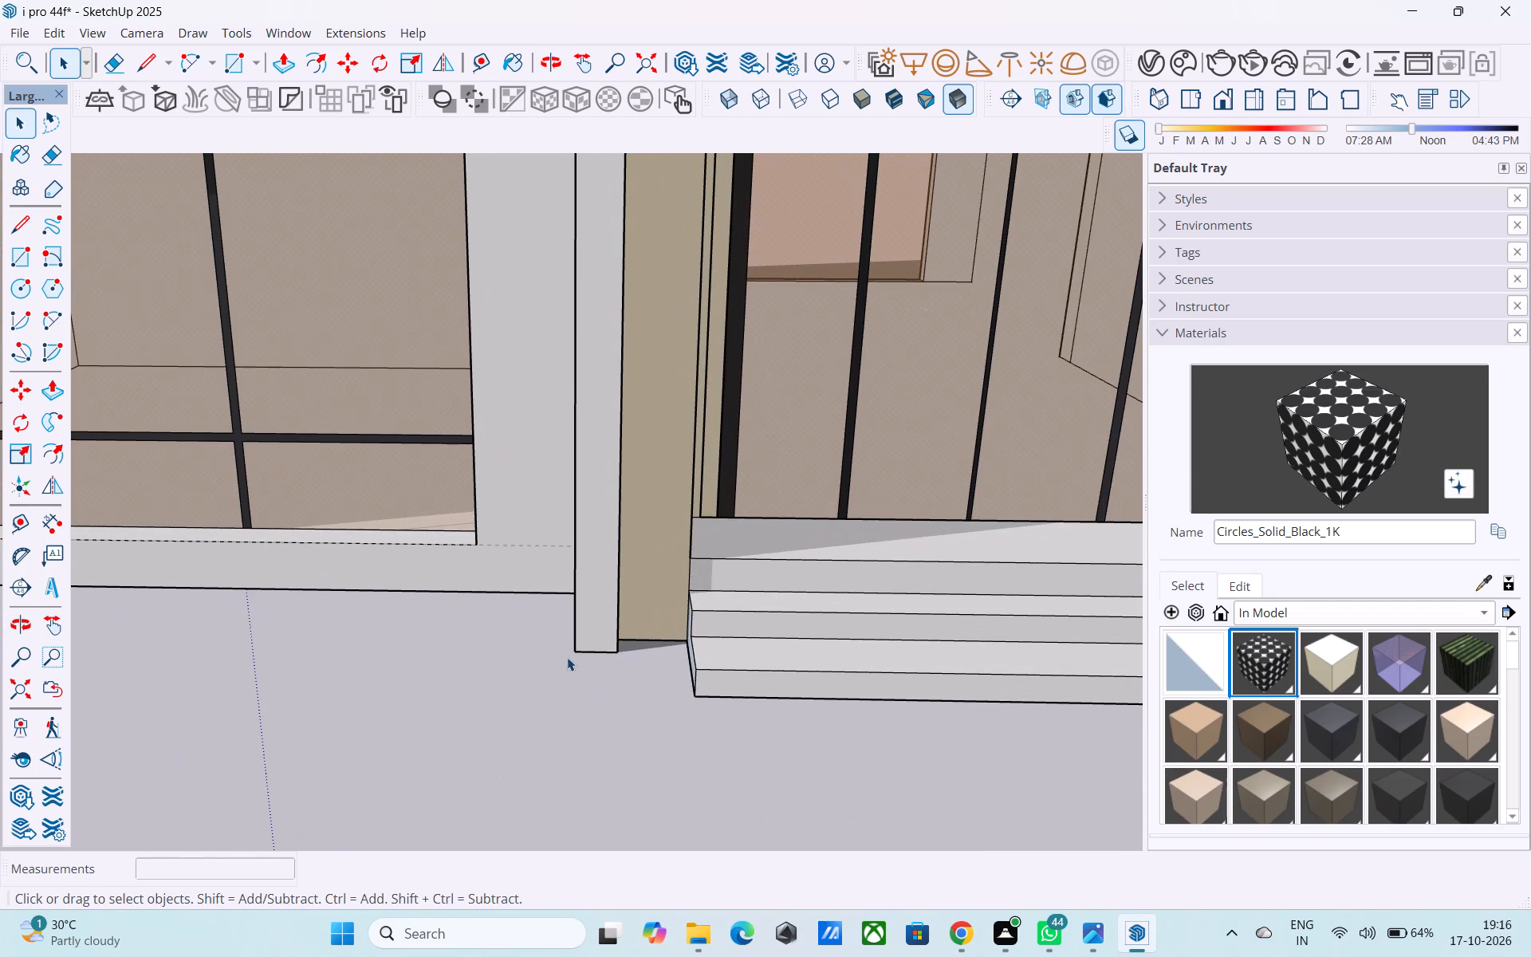
key(r)
click(576, 649)
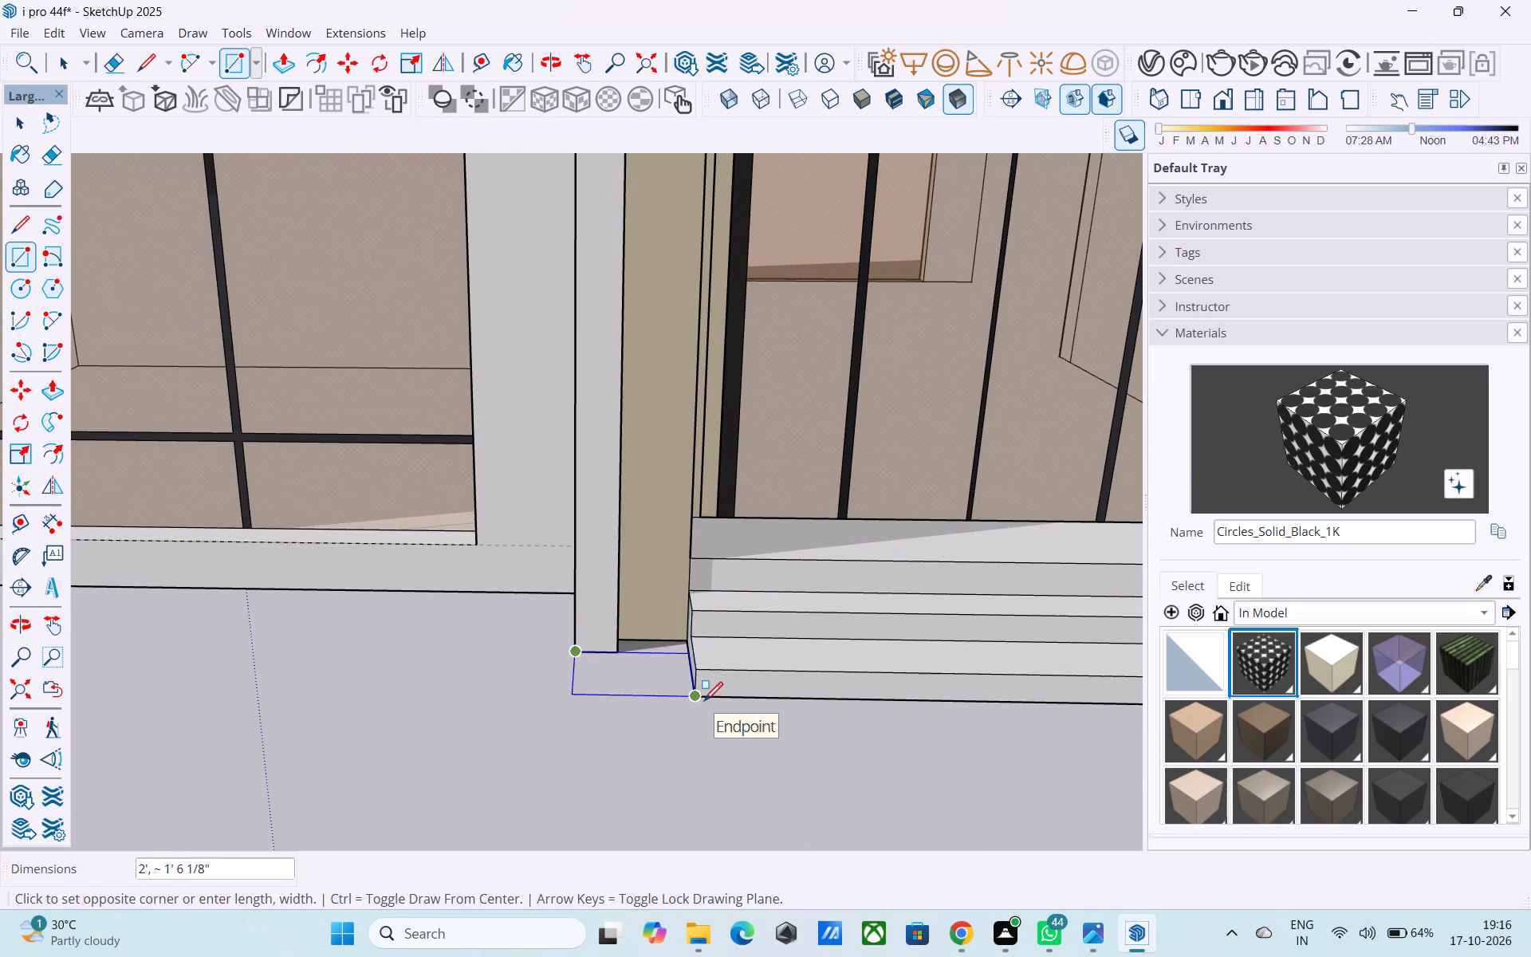
click(704, 703)
Draw a matching ground rectangle from the right pilaster's outer corner to the lowest step's front corner.
scroll(518, 679, down, 5)
shift+middle_drag(588, 686, 186, 661)
scroll(890, 628, up, 4)
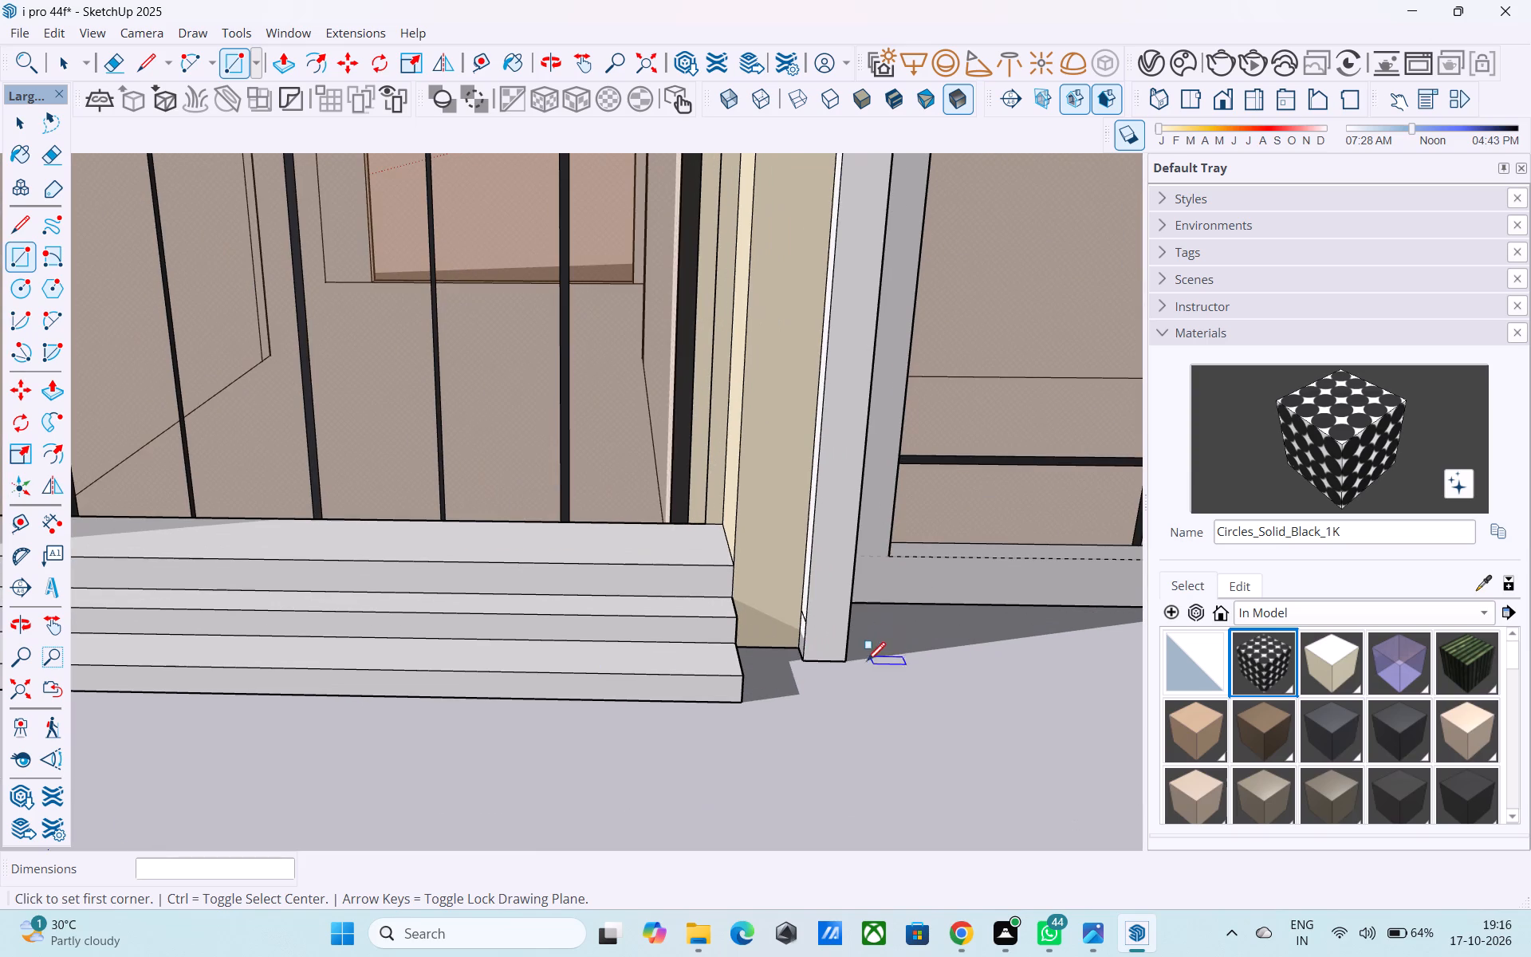
click(846, 660)
click(742, 706)
Reverse the two ground faces beside the steps at the left pilaster's base.
shift+middle_drag(741, 706, 1050, 621)
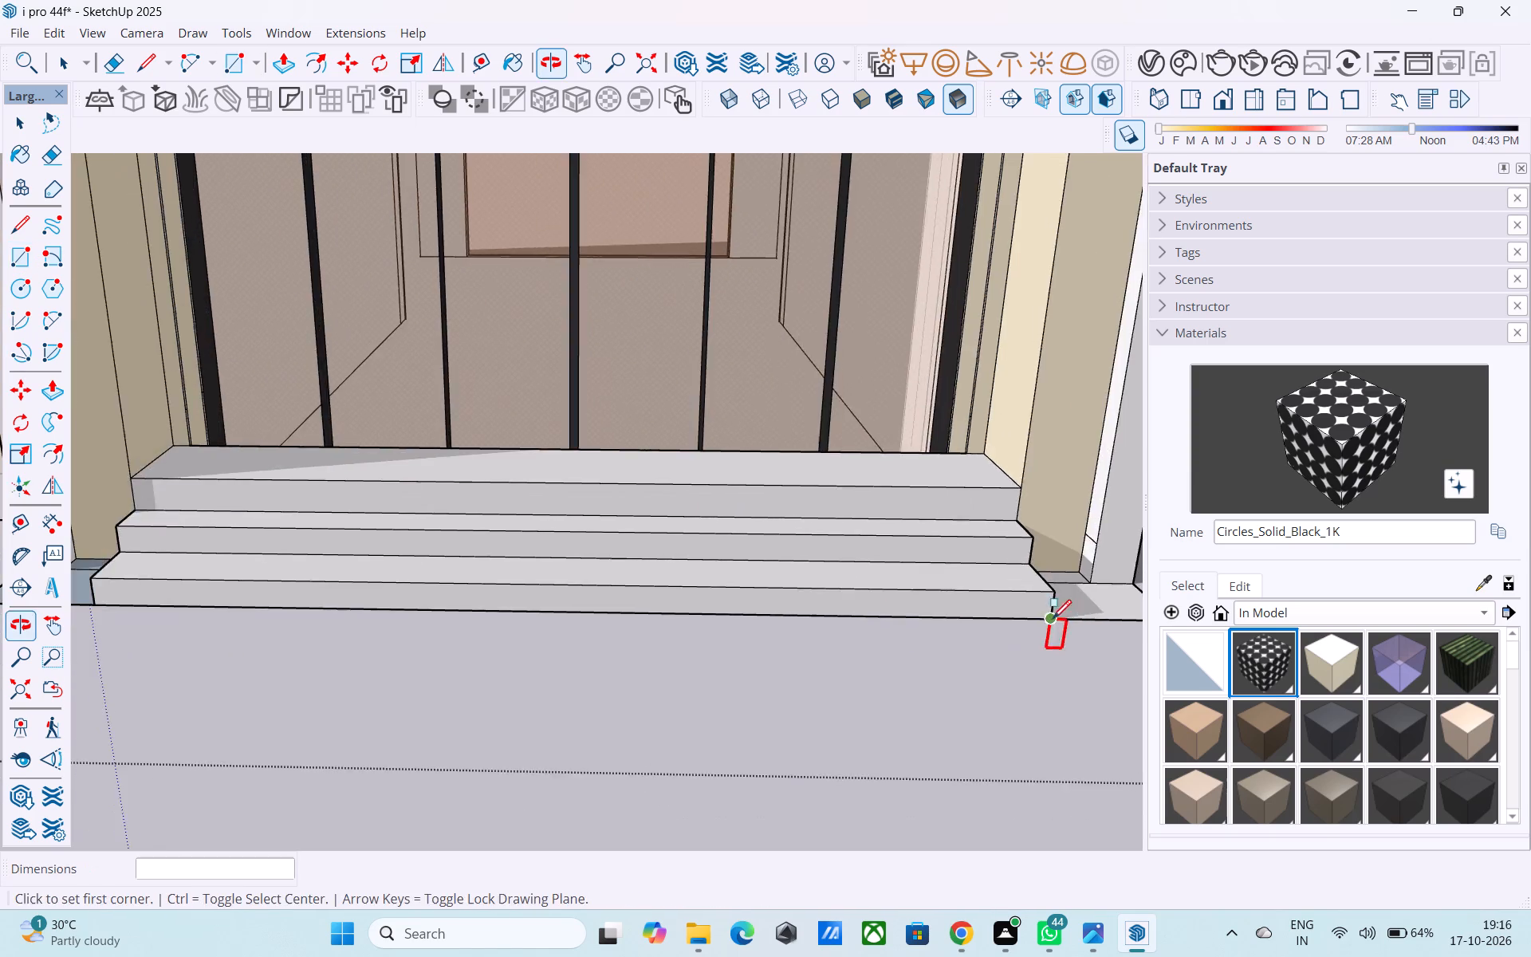
scroll(939, 615, down, 5)
shift+middle_drag(405, 572, 490, 649)
scroll(340, 697, up, 5)
key(space)
click(467, 656)
right_click(467, 656)
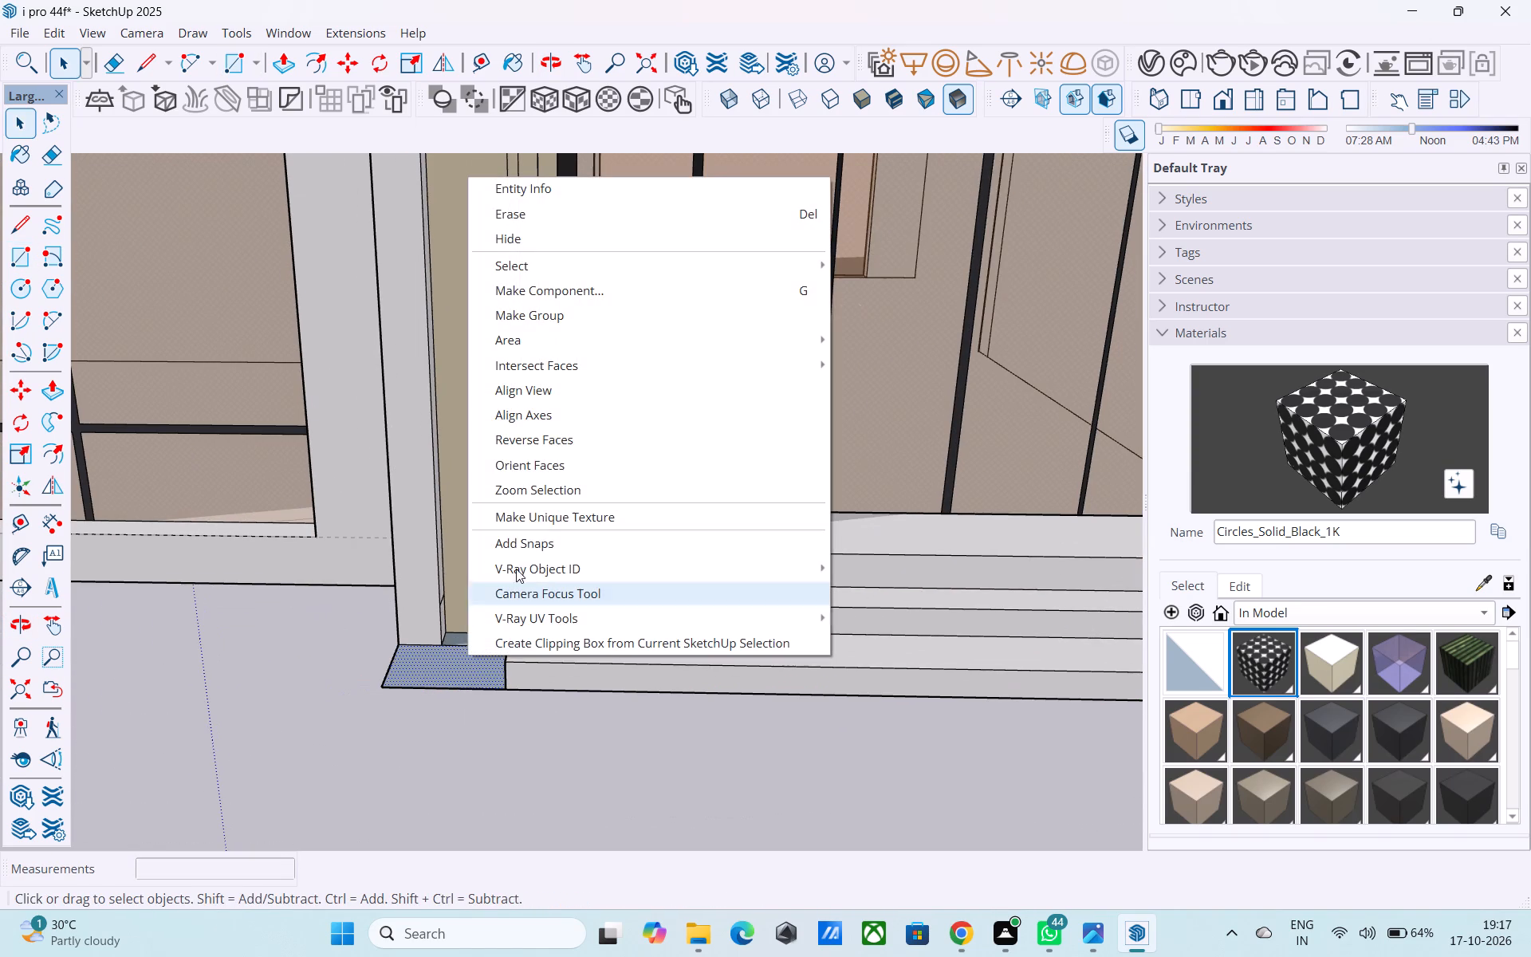
click(567, 443)
scroll(471, 566, up, 3)
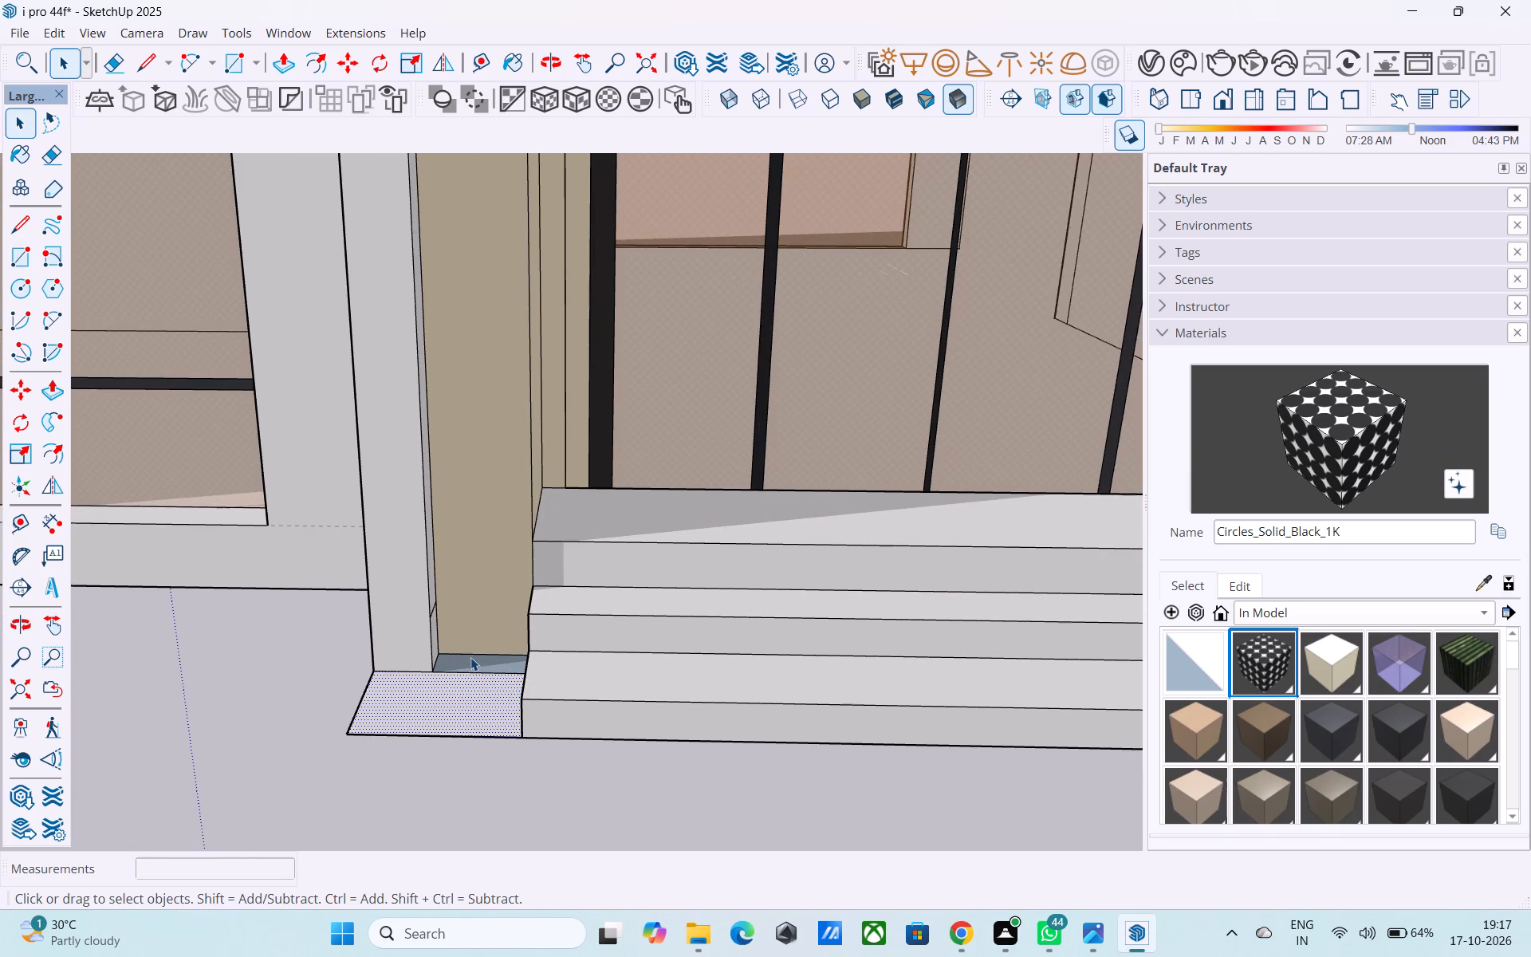
click(472, 660)
right_click(472, 660)
click(517, 448)
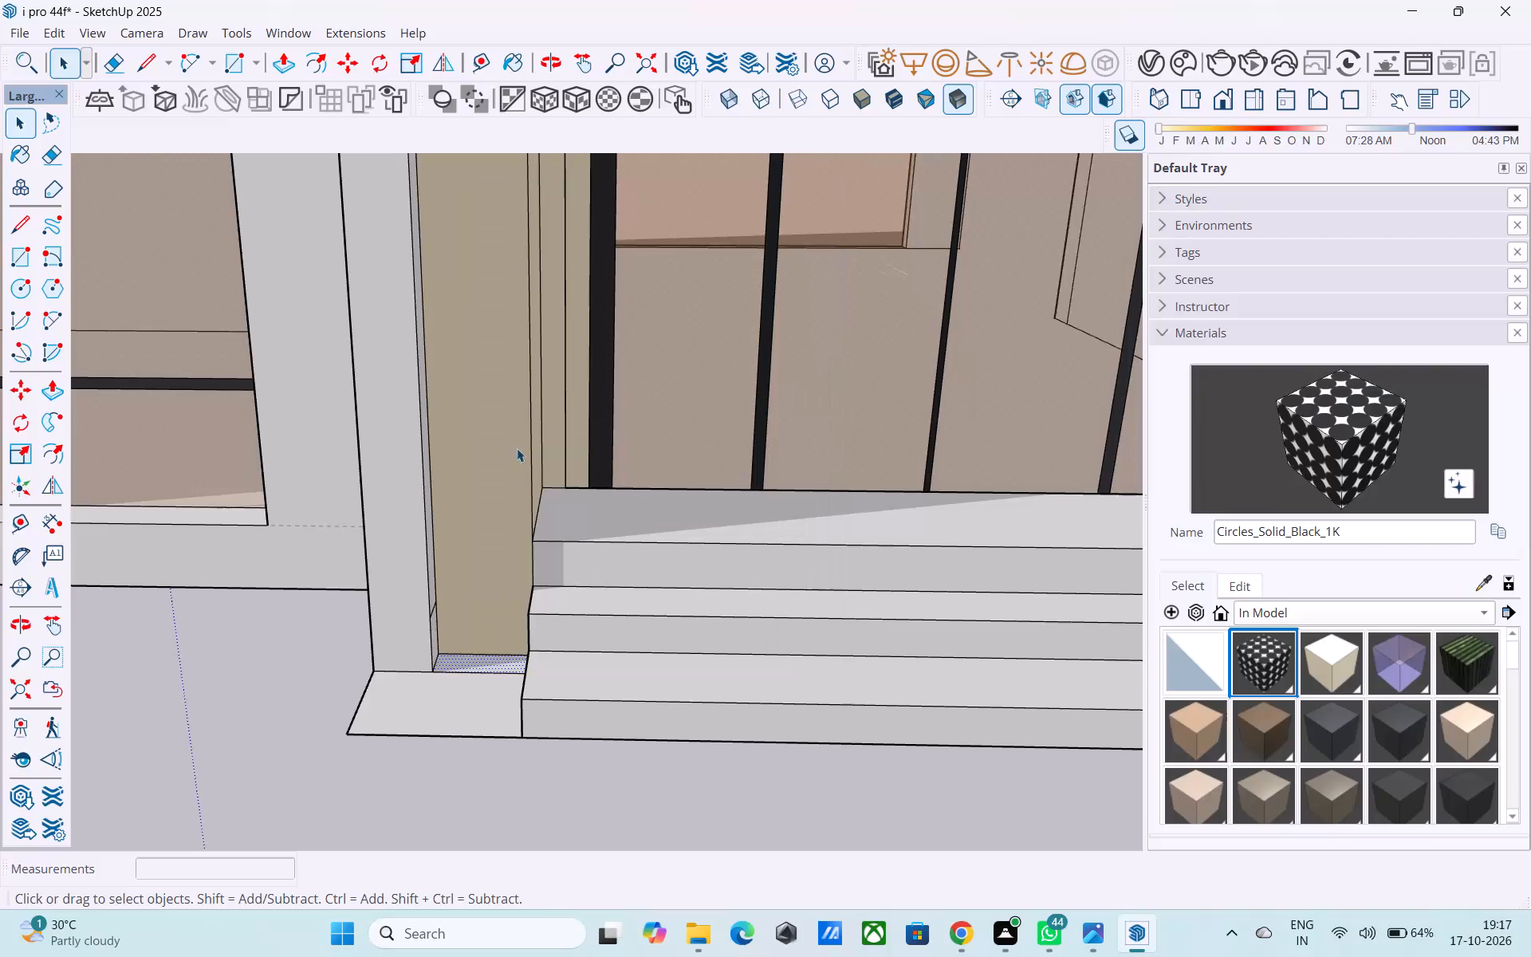
Erase the lines dividing the ground faces at both pilaster bases so each side becomes one face.
key(e)
drag(483, 673, 483, 691)
scroll(396, 687, down, 9)
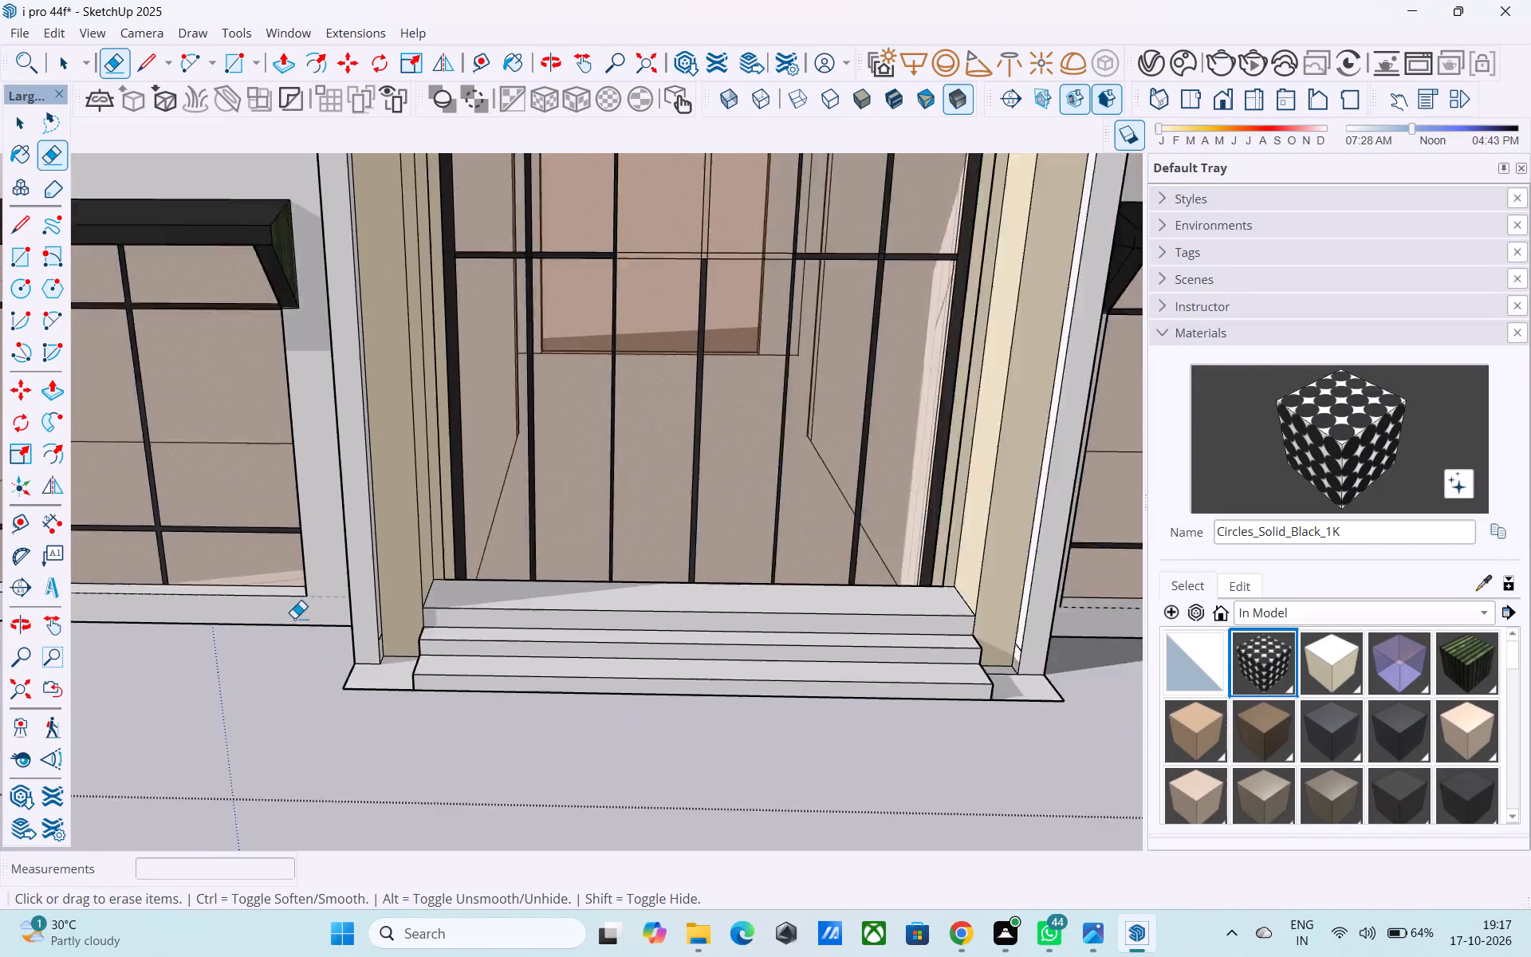
scroll(294, 618, down, 8)
scroll(718, 604, up, 15)
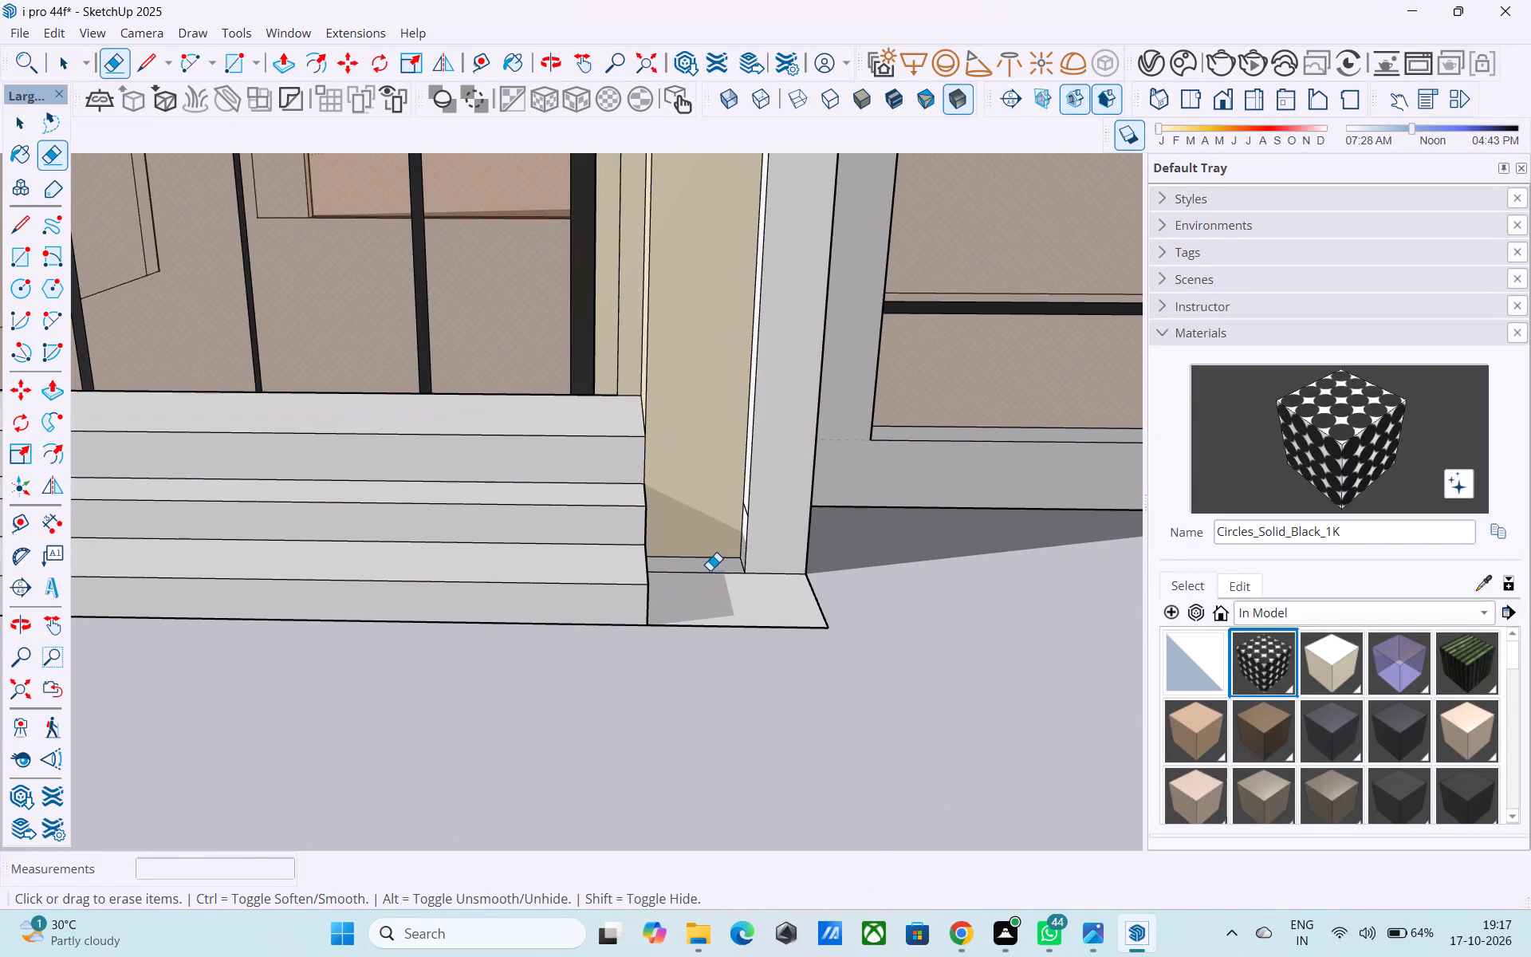
drag(710, 569, 713, 581)
Push/Pull the left ground face up about 1' 7 3/16" to form a side block beside the steps.
scroll(733, 593, down, 15)
scroll(366, 605, up, 8)
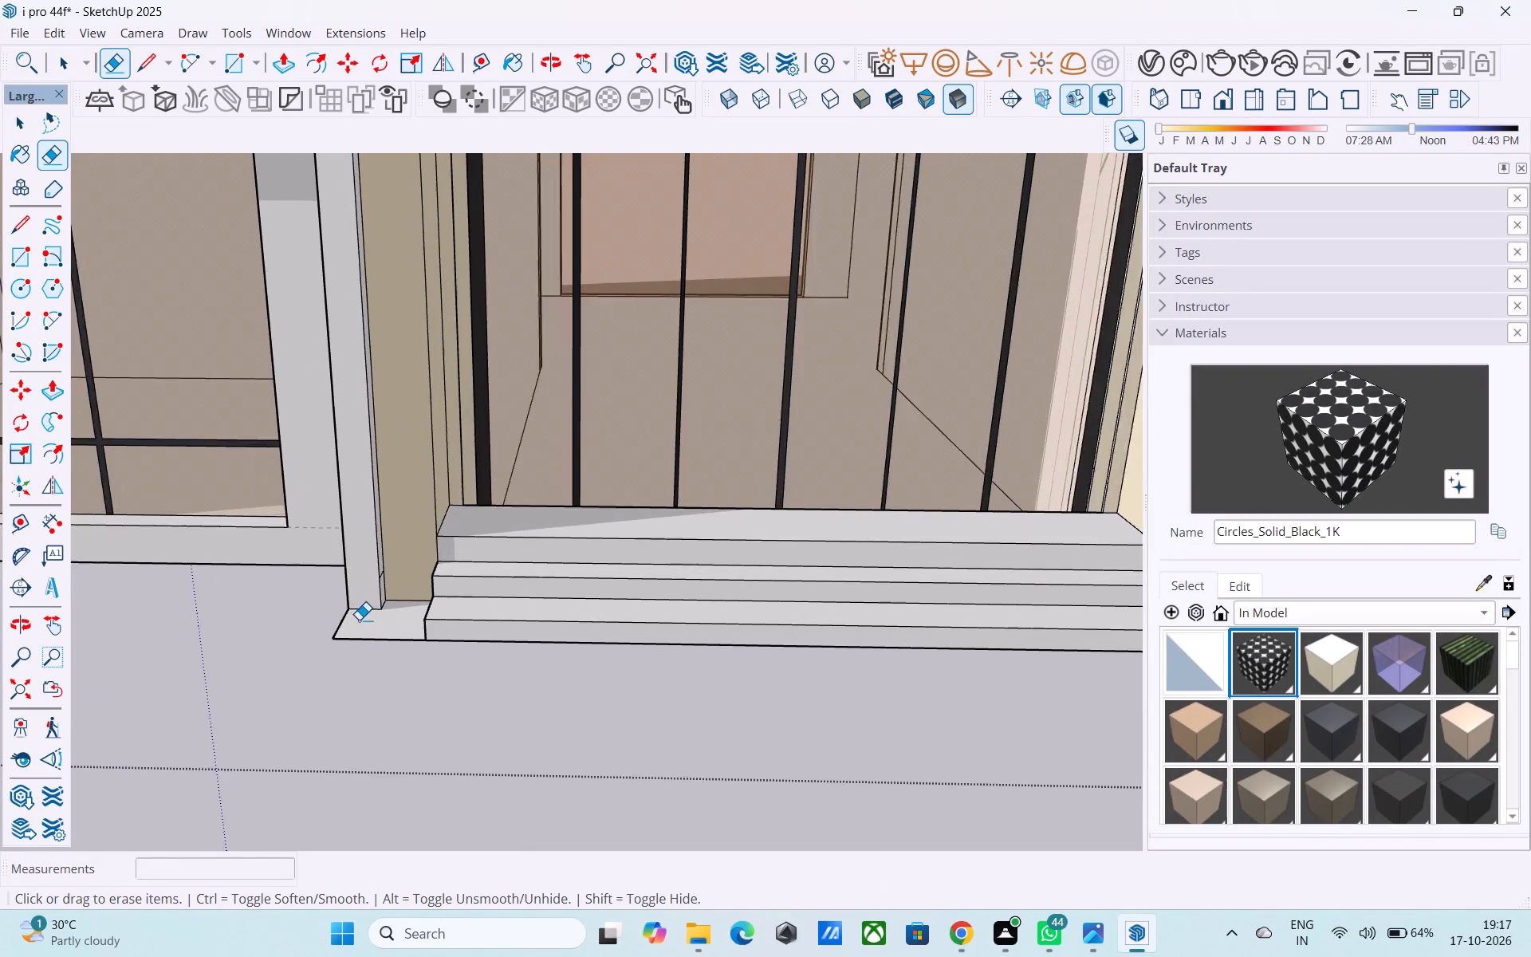
key(space)
click(359, 620)
key(p)
click(362, 620)
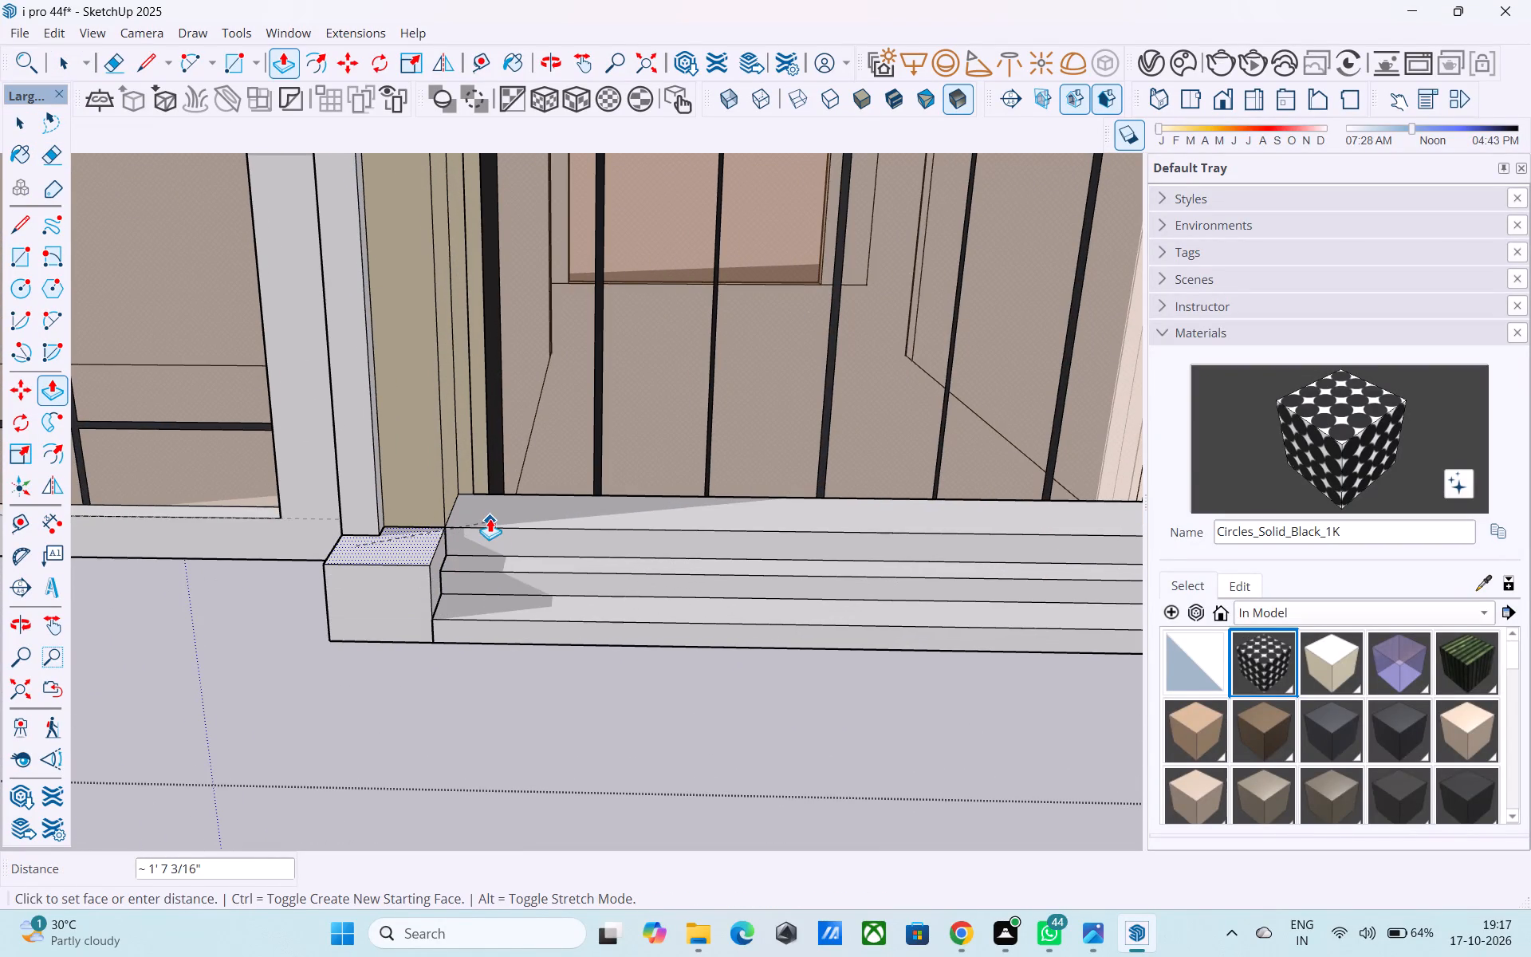
click(490, 518)
Push/Pull the right ground face up about 1' 7 3/16" to form the matching side block.
scroll(378, 545, up, 1)
scroll(328, 568, down, 9)
scroll(608, 609, up, 7)
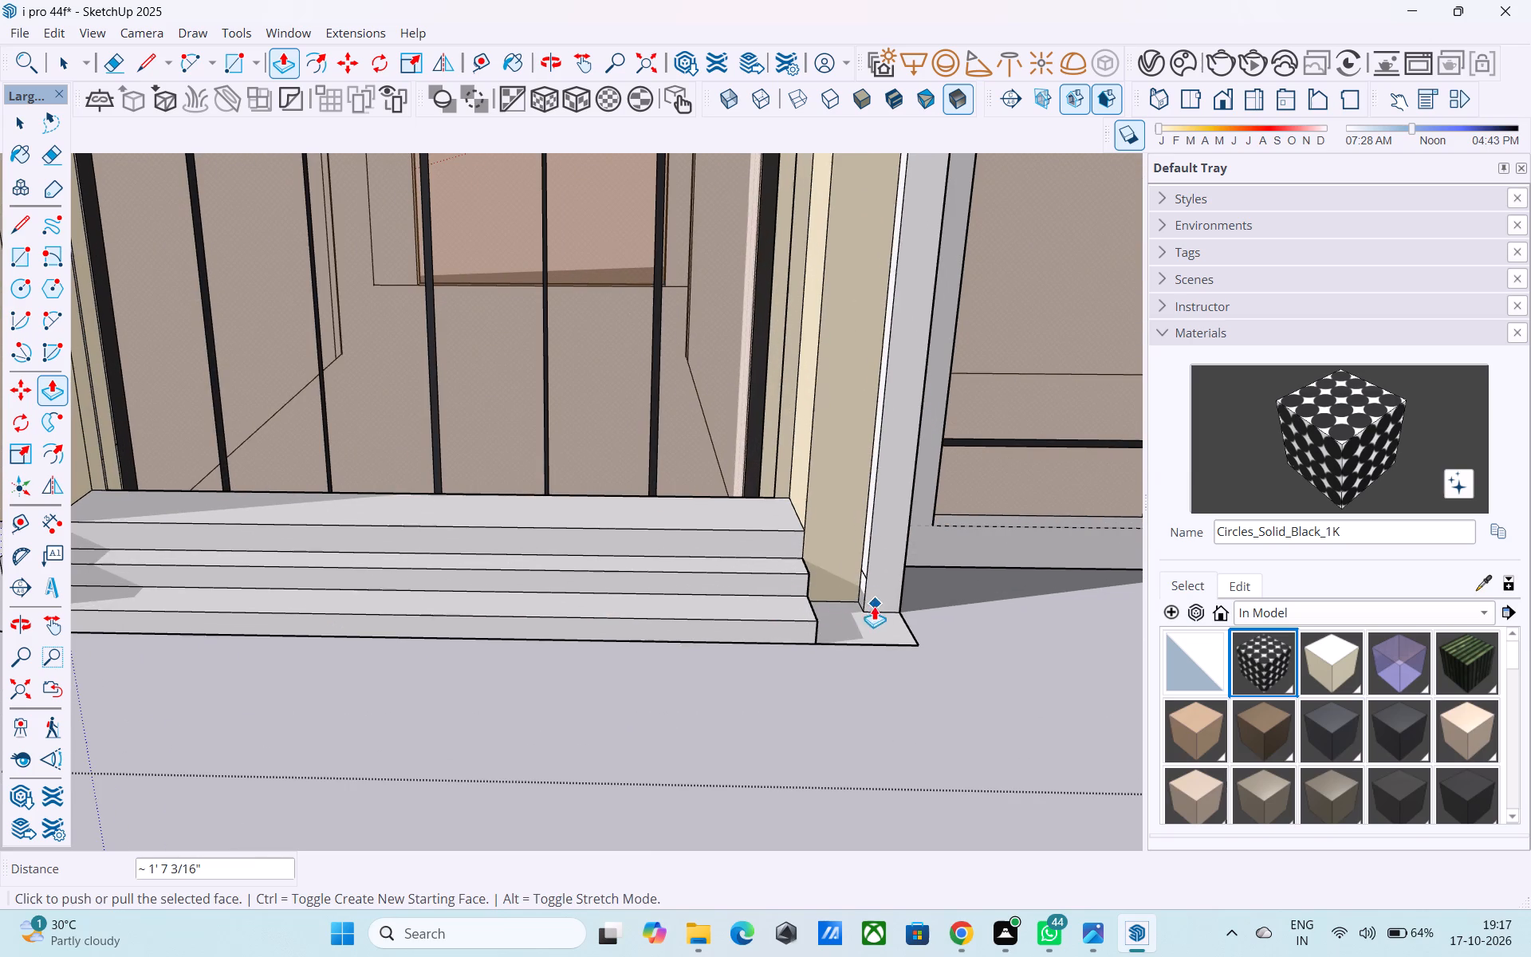
key(space)
click(870, 607)
click(862, 624)
key(p)
click(862, 624)
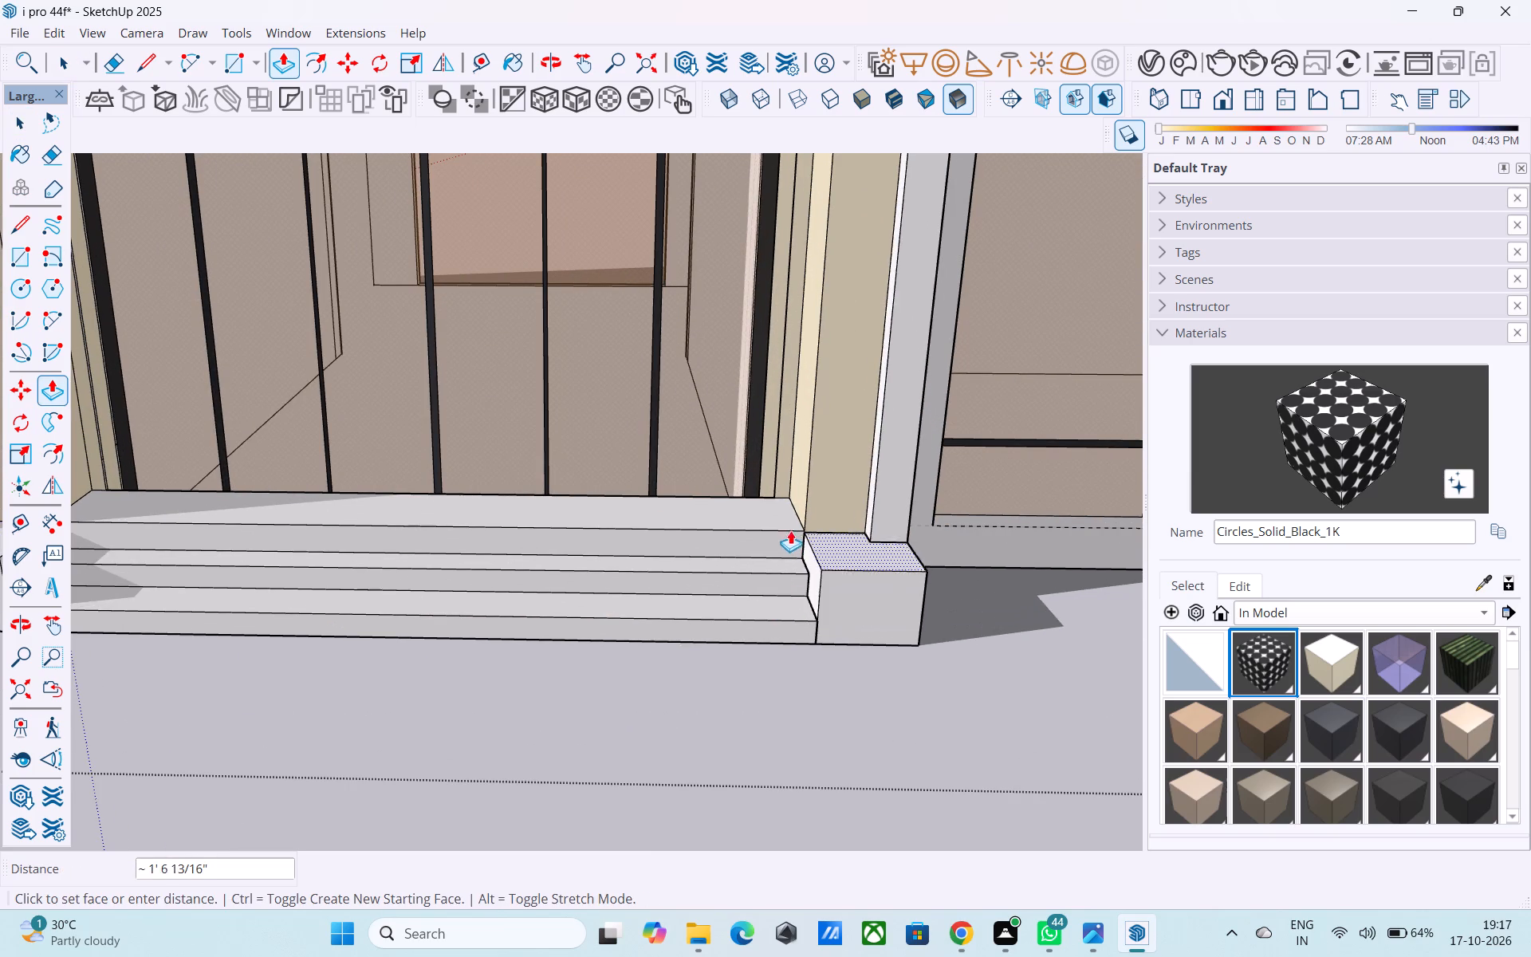
click(787, 527)
Save the model.
scroll(787, 526, down, 16)
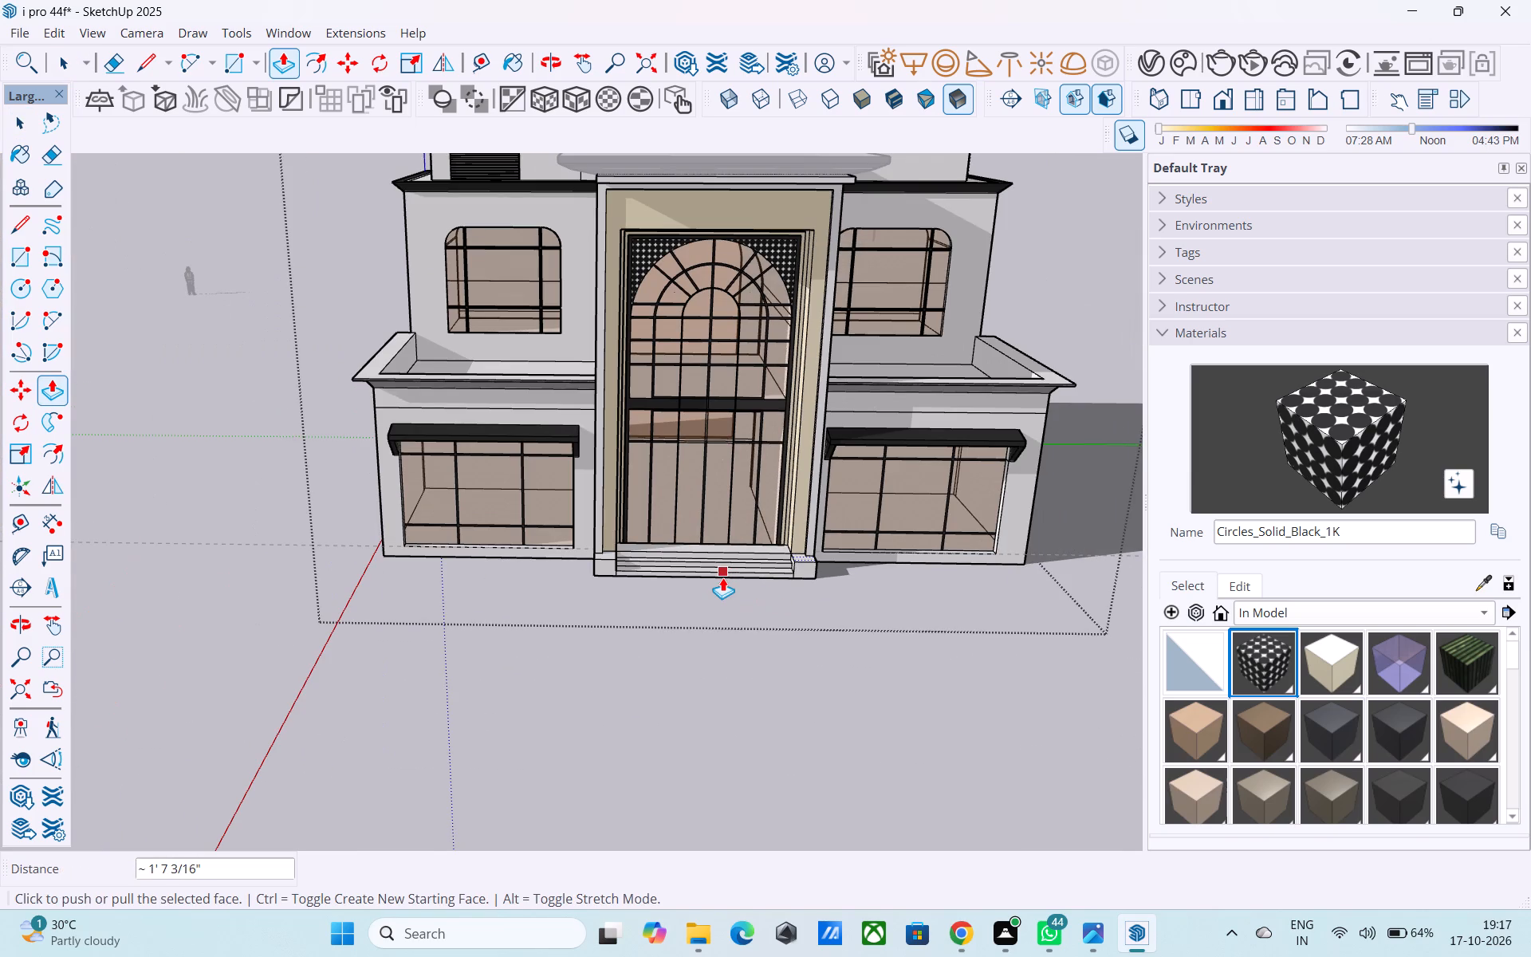
key(ctrl+s)
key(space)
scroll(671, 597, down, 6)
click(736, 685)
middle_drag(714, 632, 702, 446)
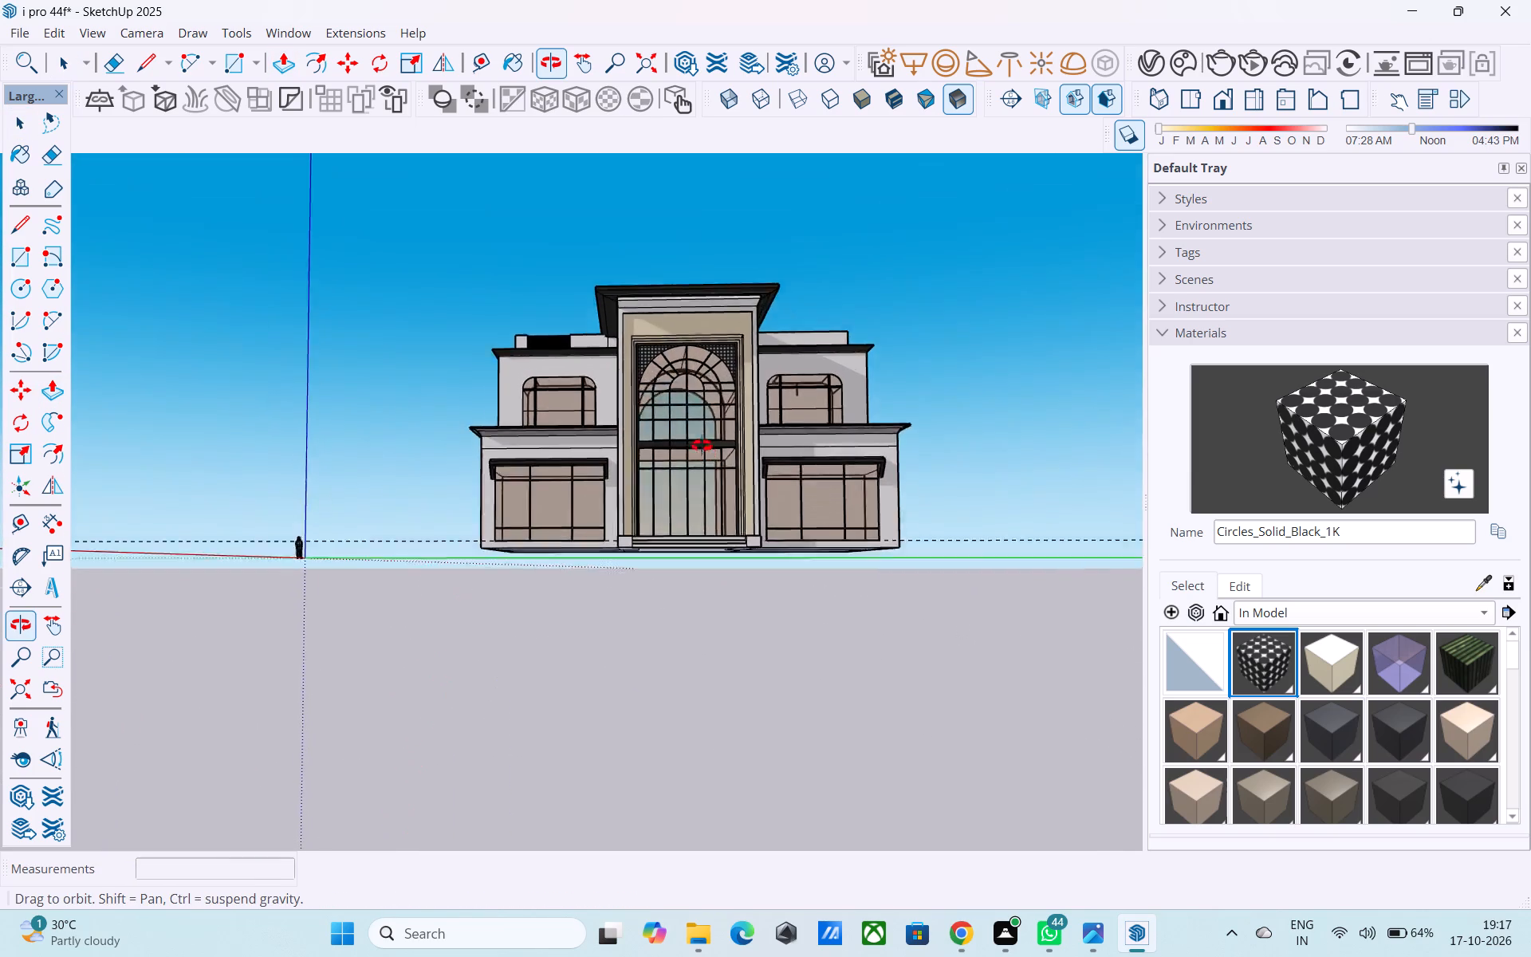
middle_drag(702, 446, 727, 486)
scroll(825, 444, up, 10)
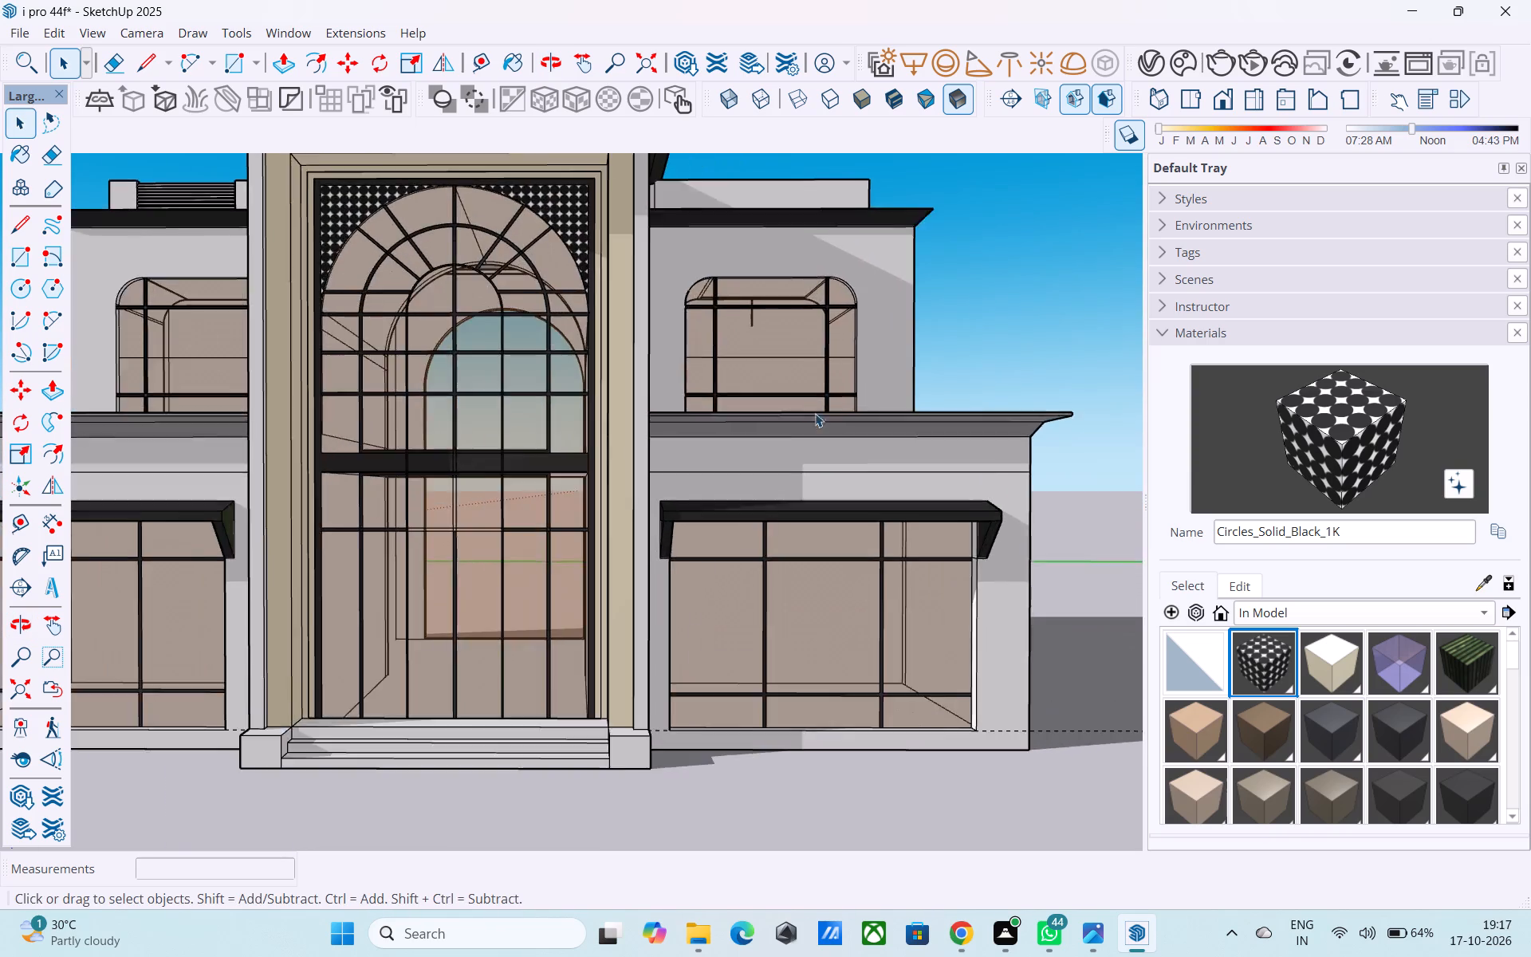
Delete the stray vertical piece hanging inside the right-hand upper-floor window.
scroll(776, 429, down, 10)
middle_drag(731, 521, 45, 686)
middle_drag(456, 480, 964, 405)
scroll(746, 408, up, 20)
scroll(746, 408, up, 13)
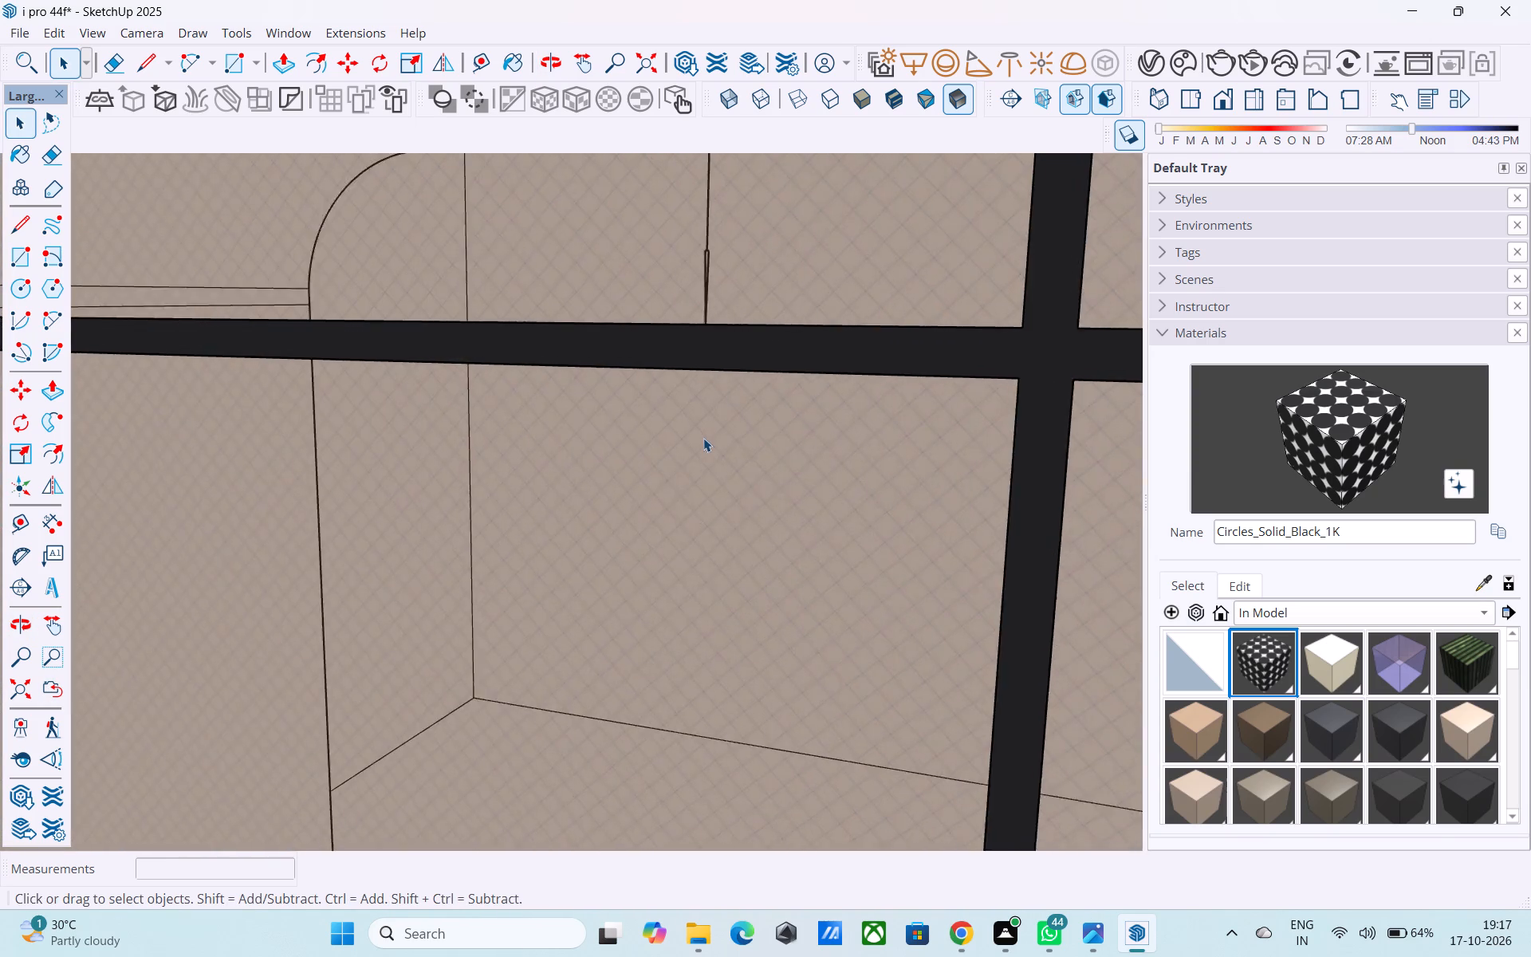
scroll(703, 438, up, 20)
scroll(703, 438, up, 18)
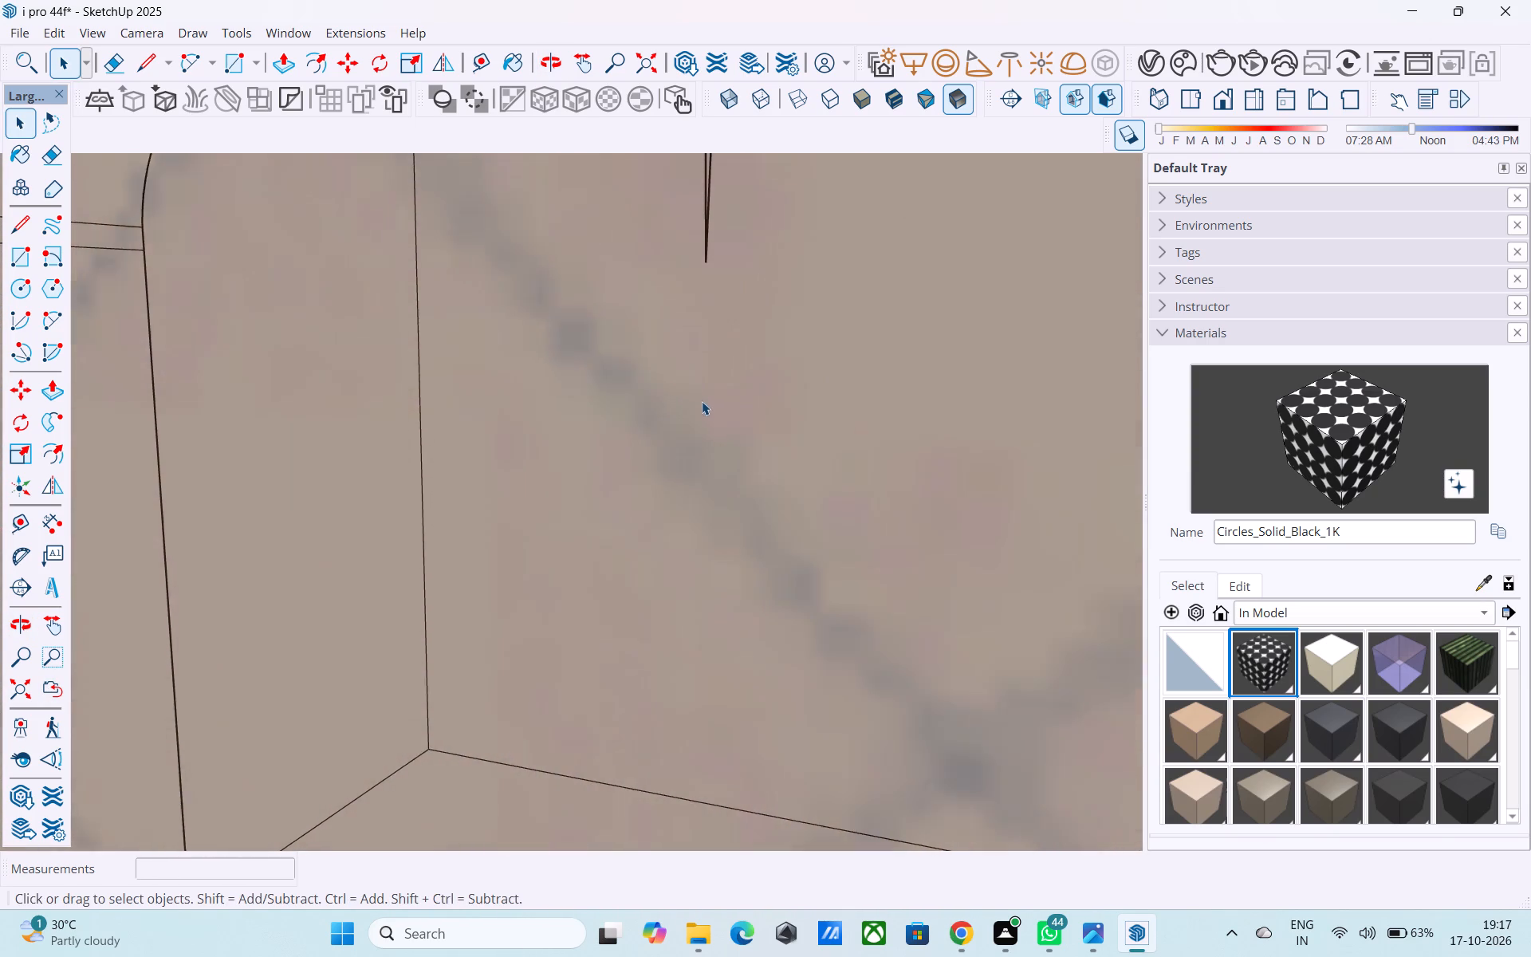
scroll(702, 401, up, 8)
scroll(684, 376, down, 3)
middle_drag(683, 375, 663, 376)
scroll(683, 375, up, 1)
scroll(663, 356, down, 1)
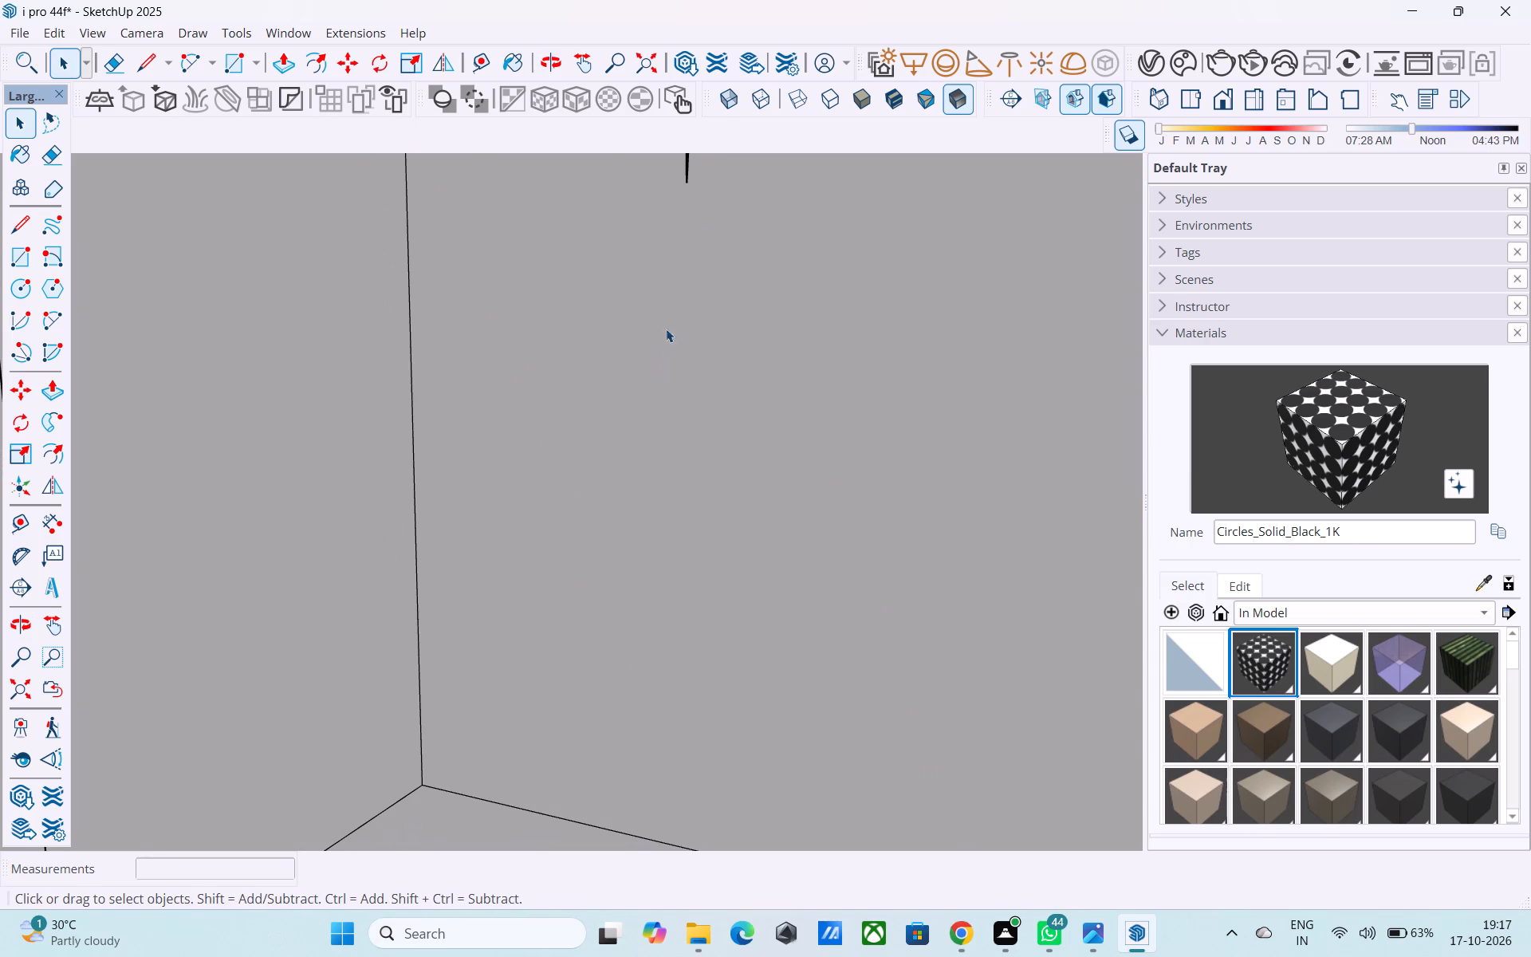
click(687, 173)
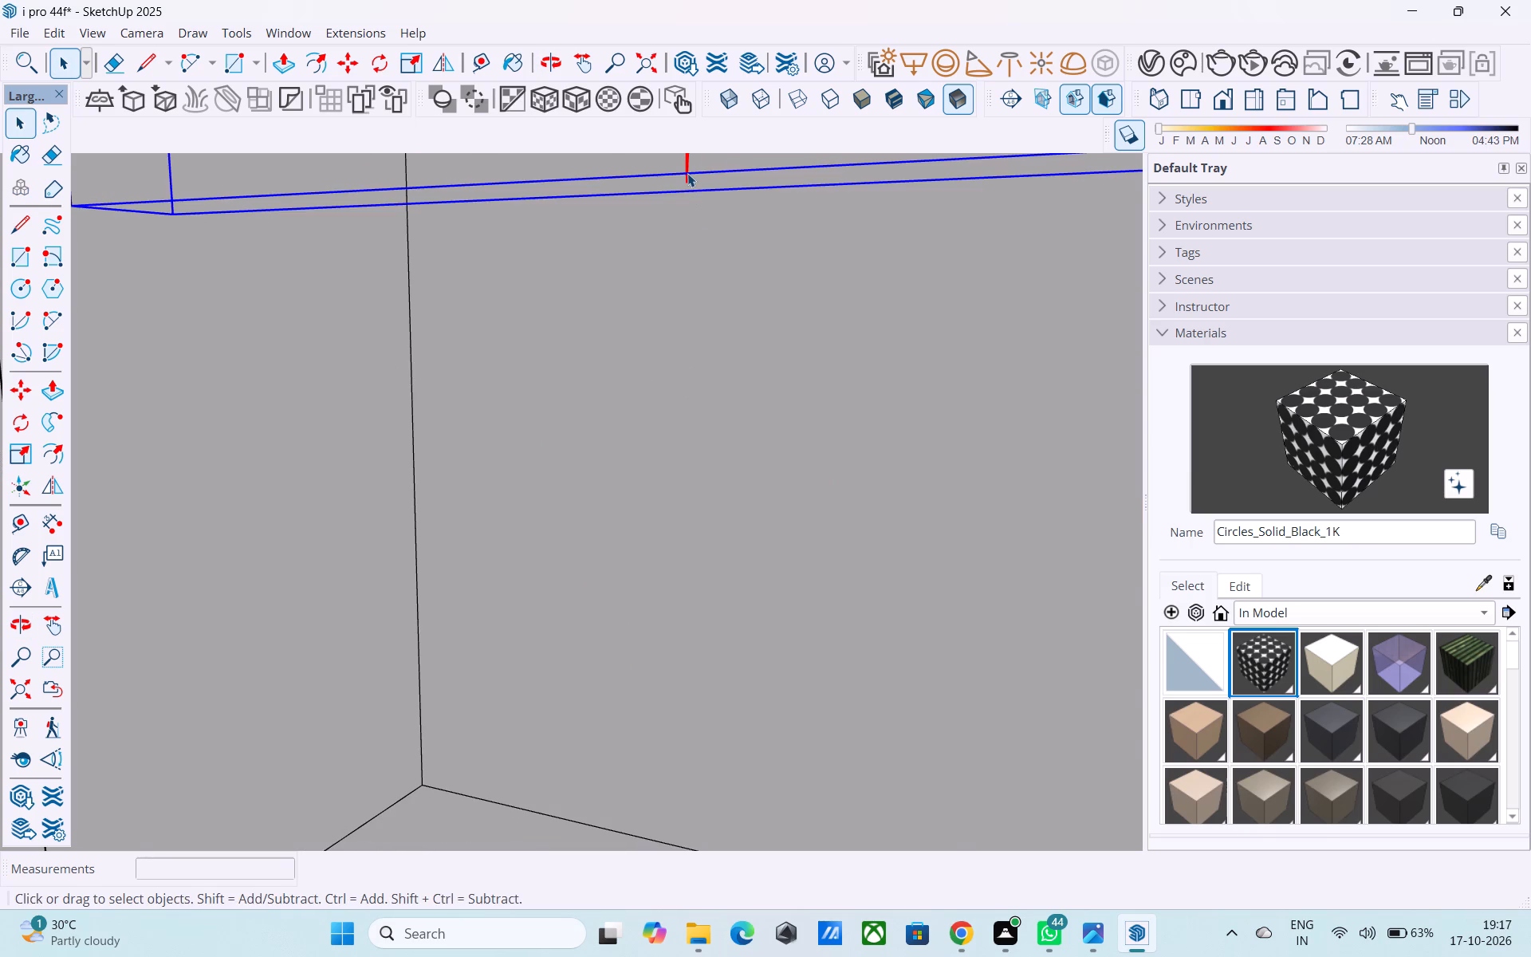
key(Delete)
scroll(974, 209, down, 16)
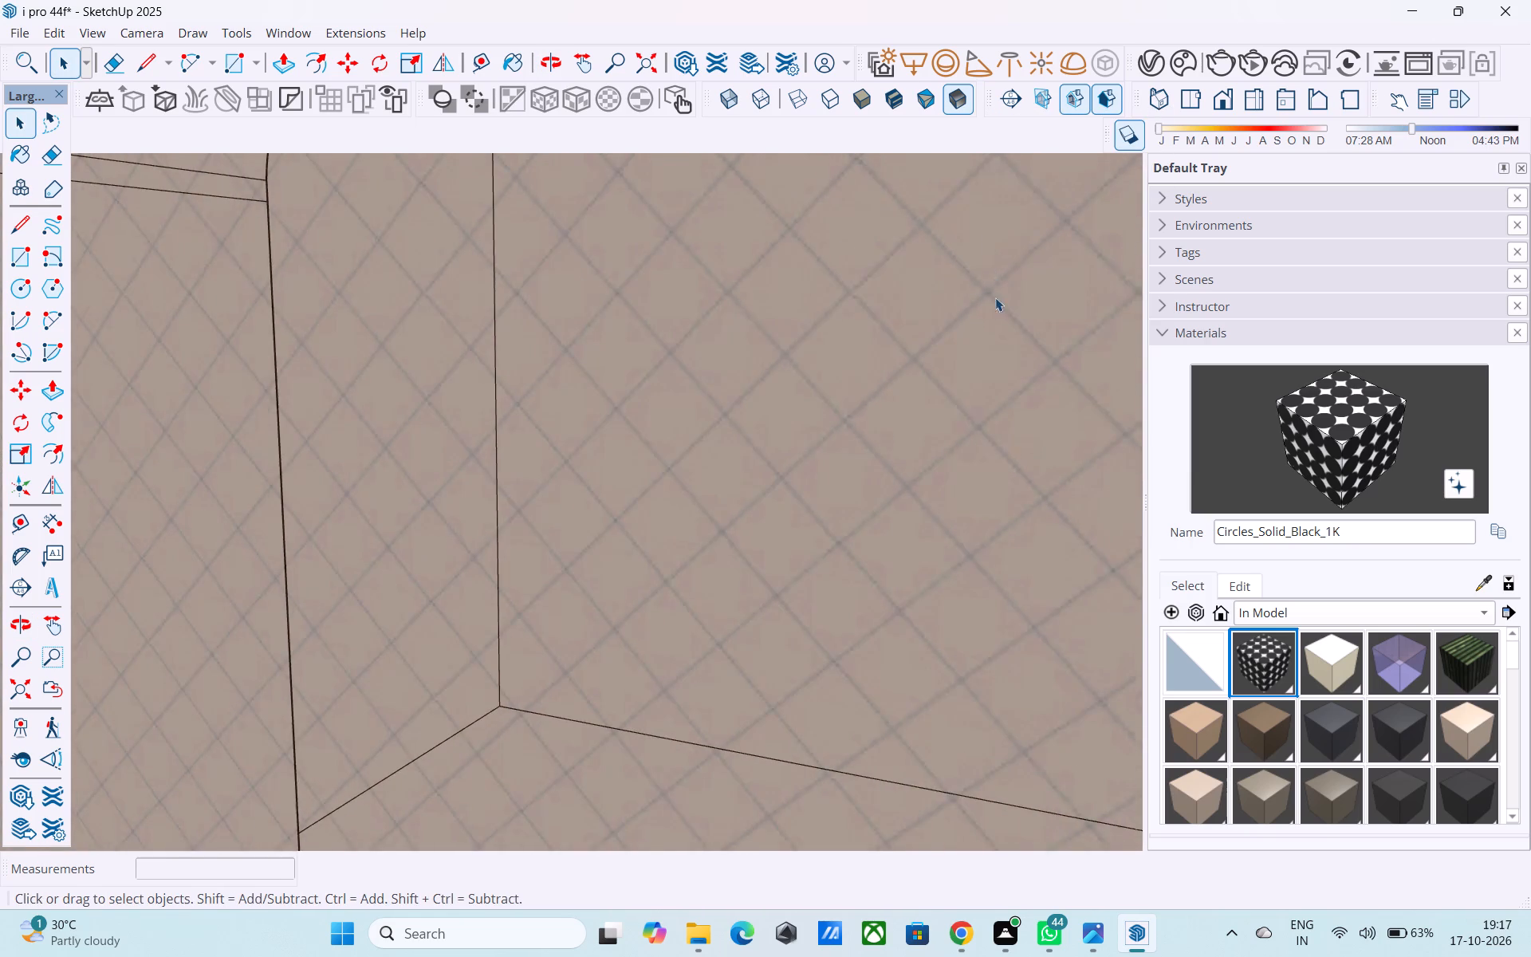
scroll(995, 297, down, 20)
scroll(995, 297, down, 20)
scroll(995, 297, down, 6)
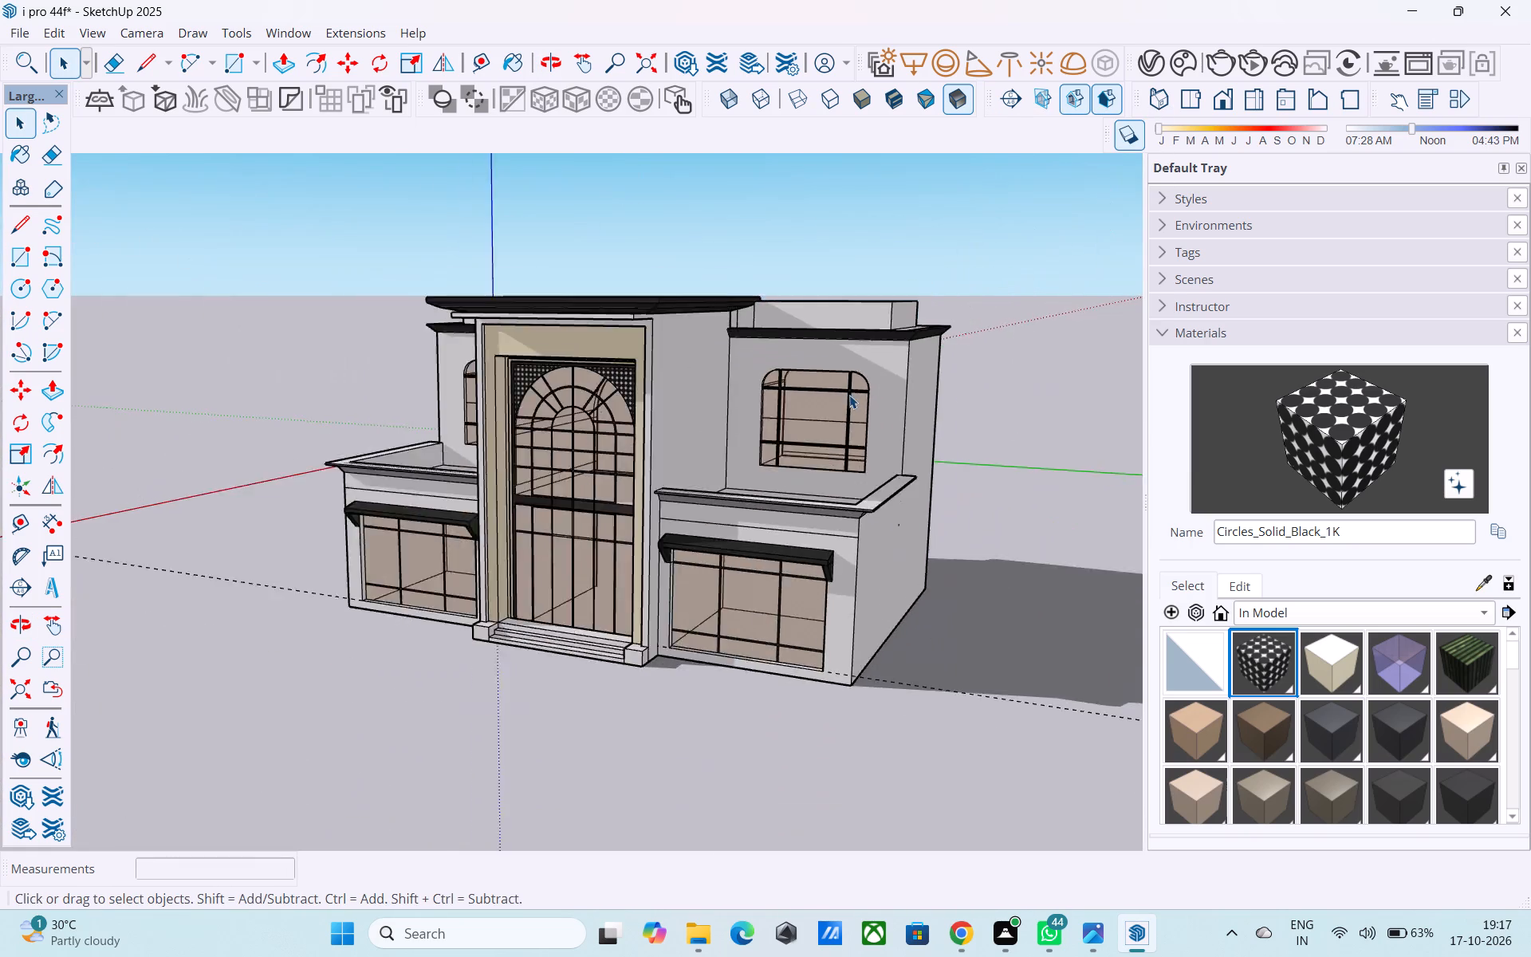
Save the model, purging its unused items.
scroll(849, 395, down, 4)
middle_drag(849, 395, 978, 384)
click(979, 346)
middle_drag(673, 434, 714, 470)
key(ctrl+s)
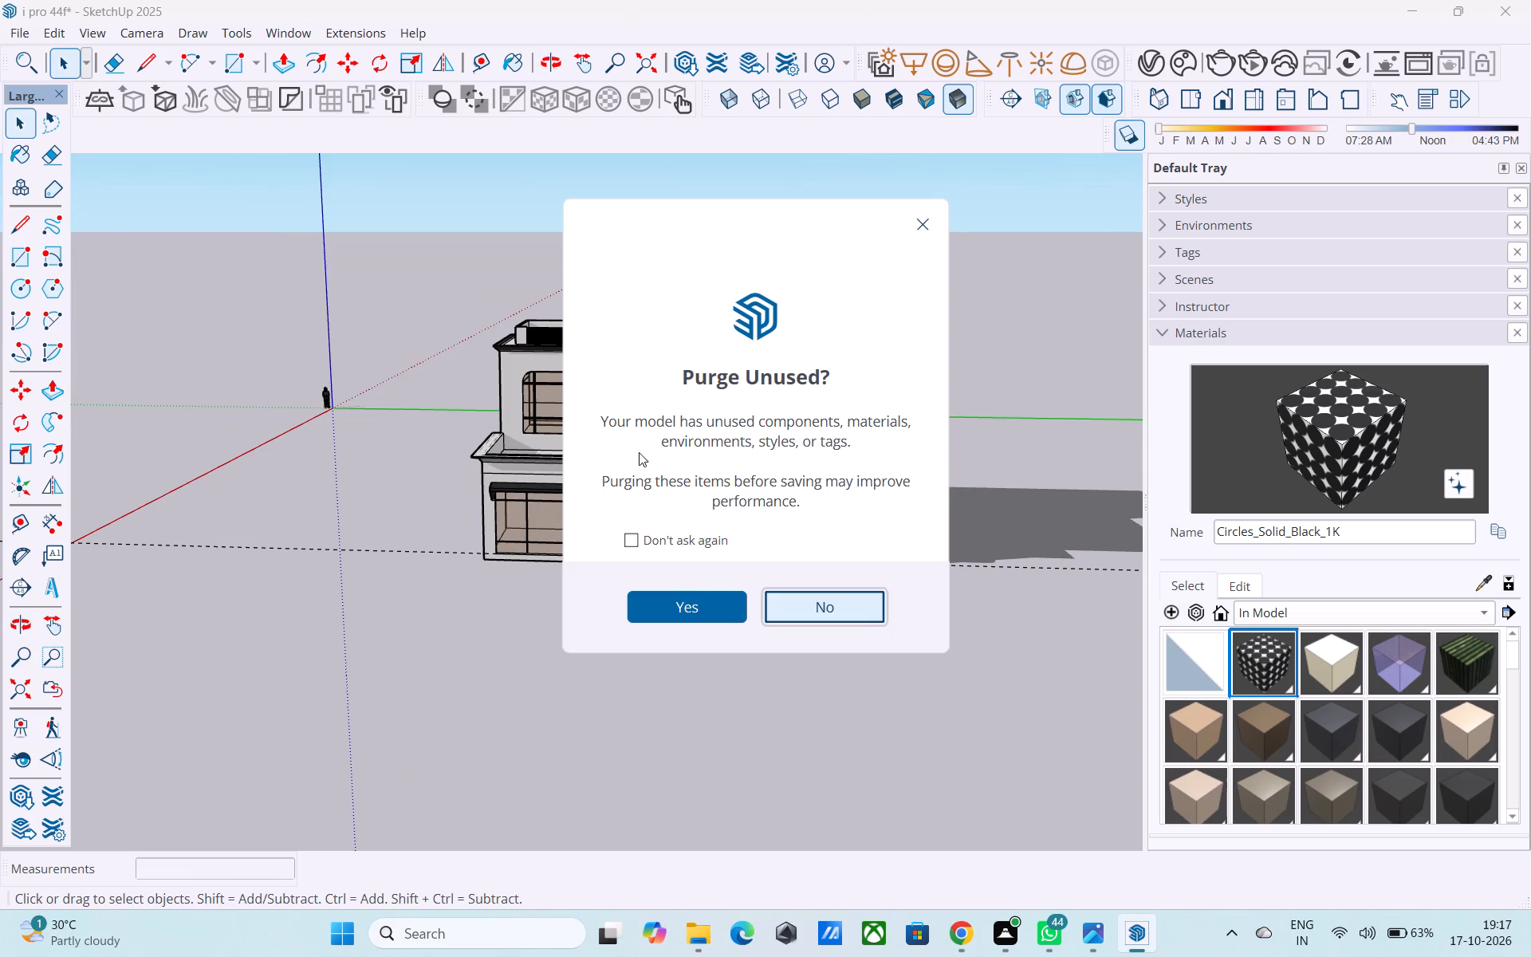
click(697, 590)
Examine the whole front facade and central entrance from several heights and distances.
middle_drag(667, 510, 648, 537)
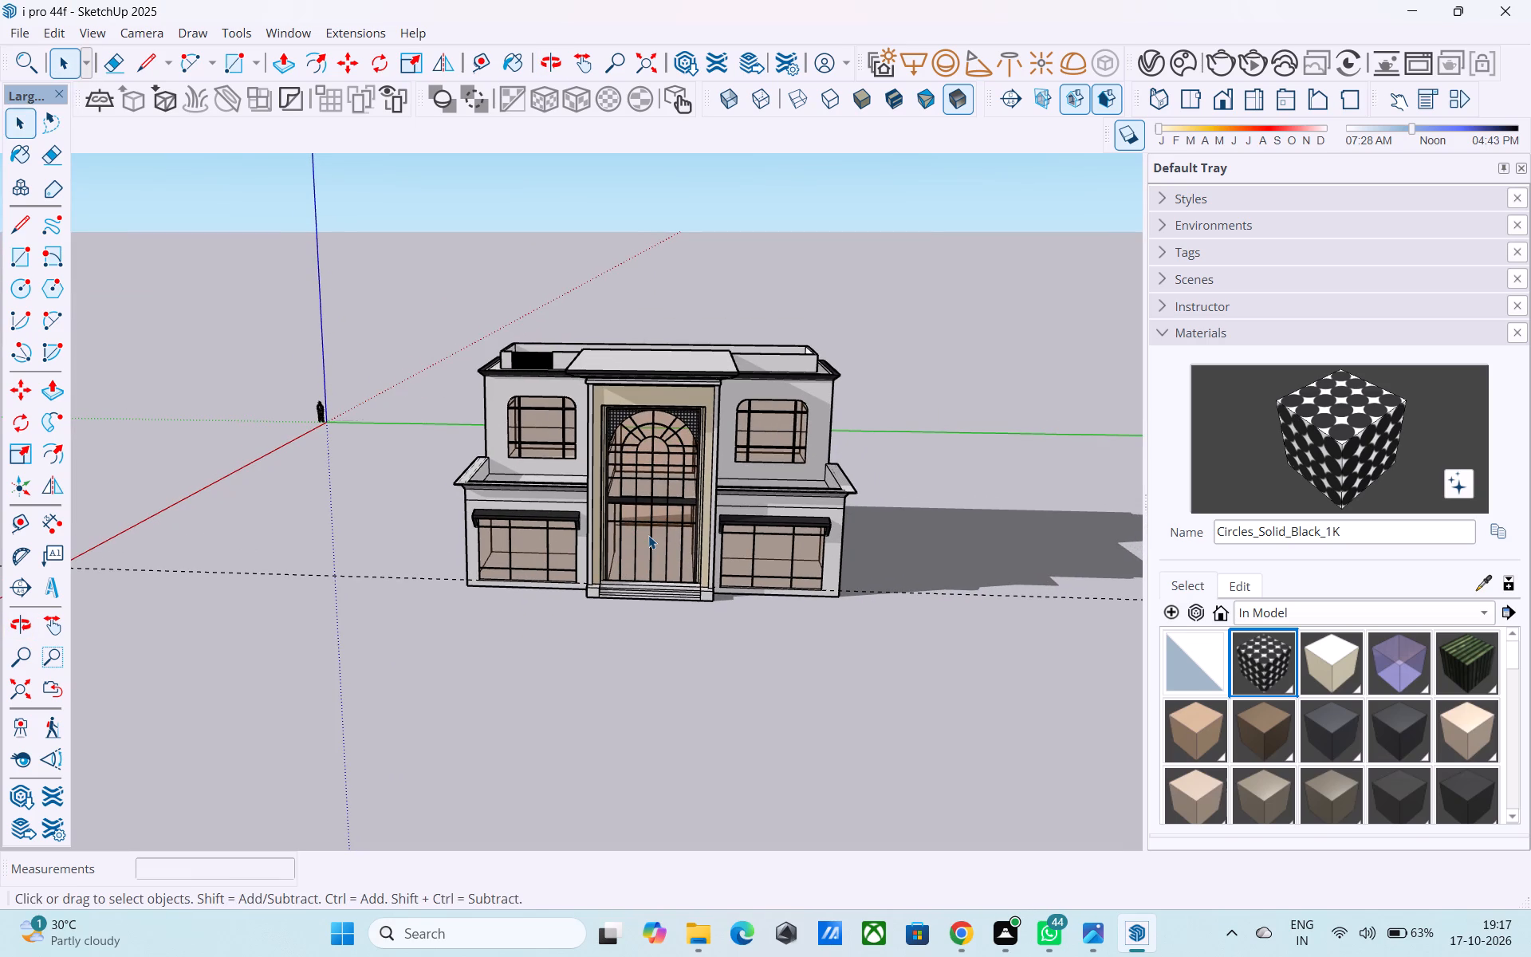
middle_drag(647, 538, 675, 498)
scroll(659, 481, up, 3)
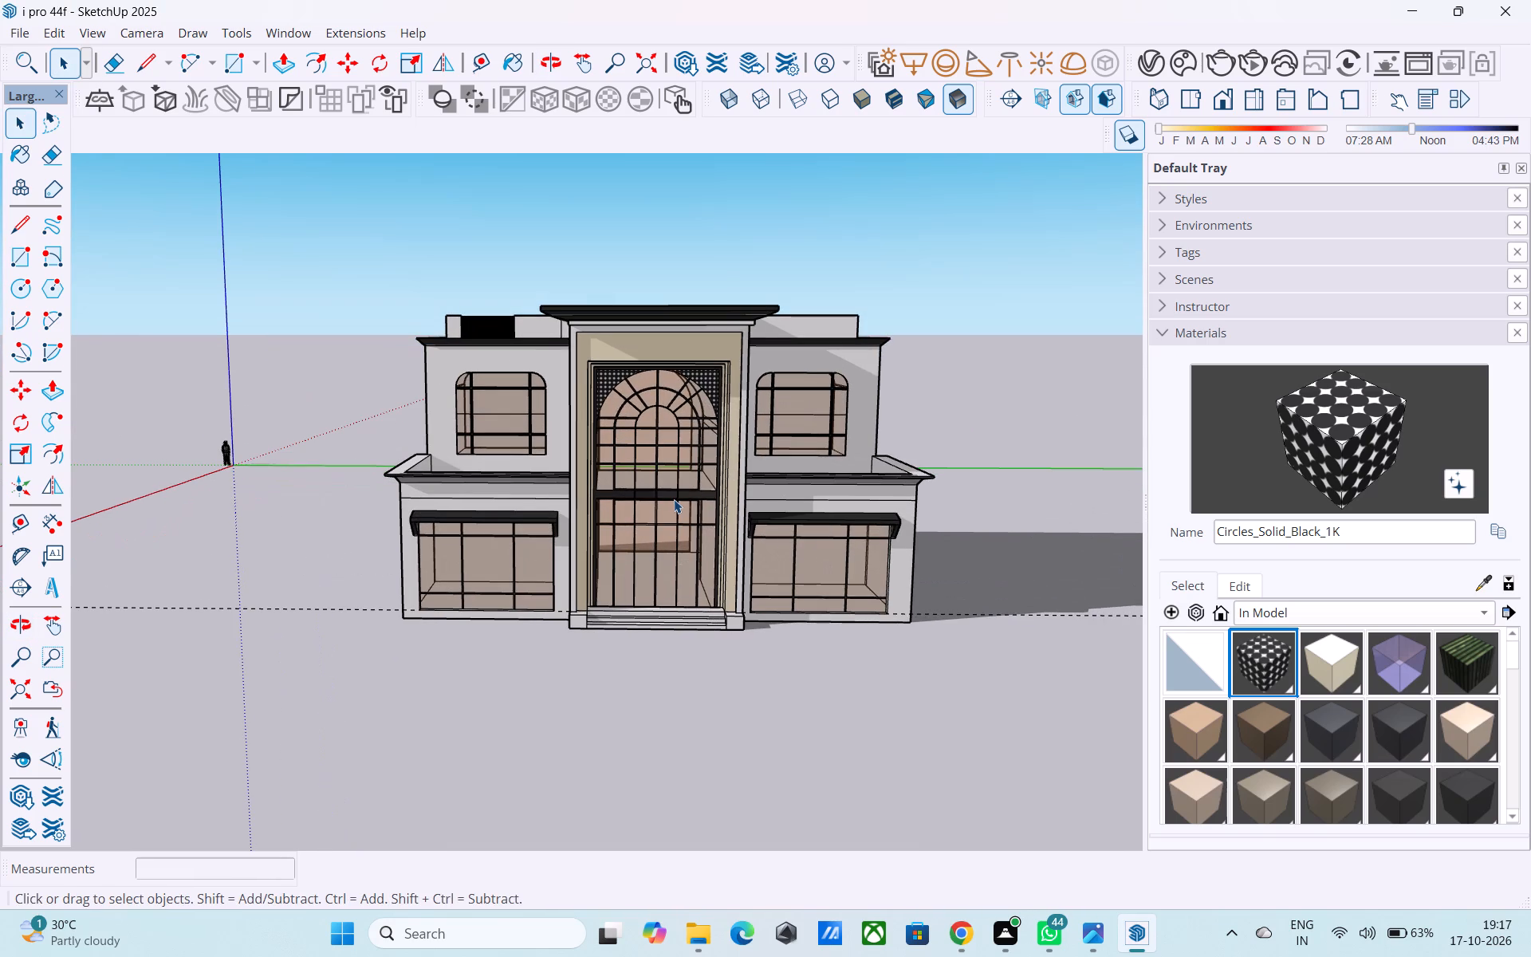
middle_drag(674, 499, 647, 402)
scroll(647, 396, up, 5)
middle_drag(647, 402, 647, 404)
scroll(647, 408, down, 3)
middle_drag(655, 411, 657, 439)
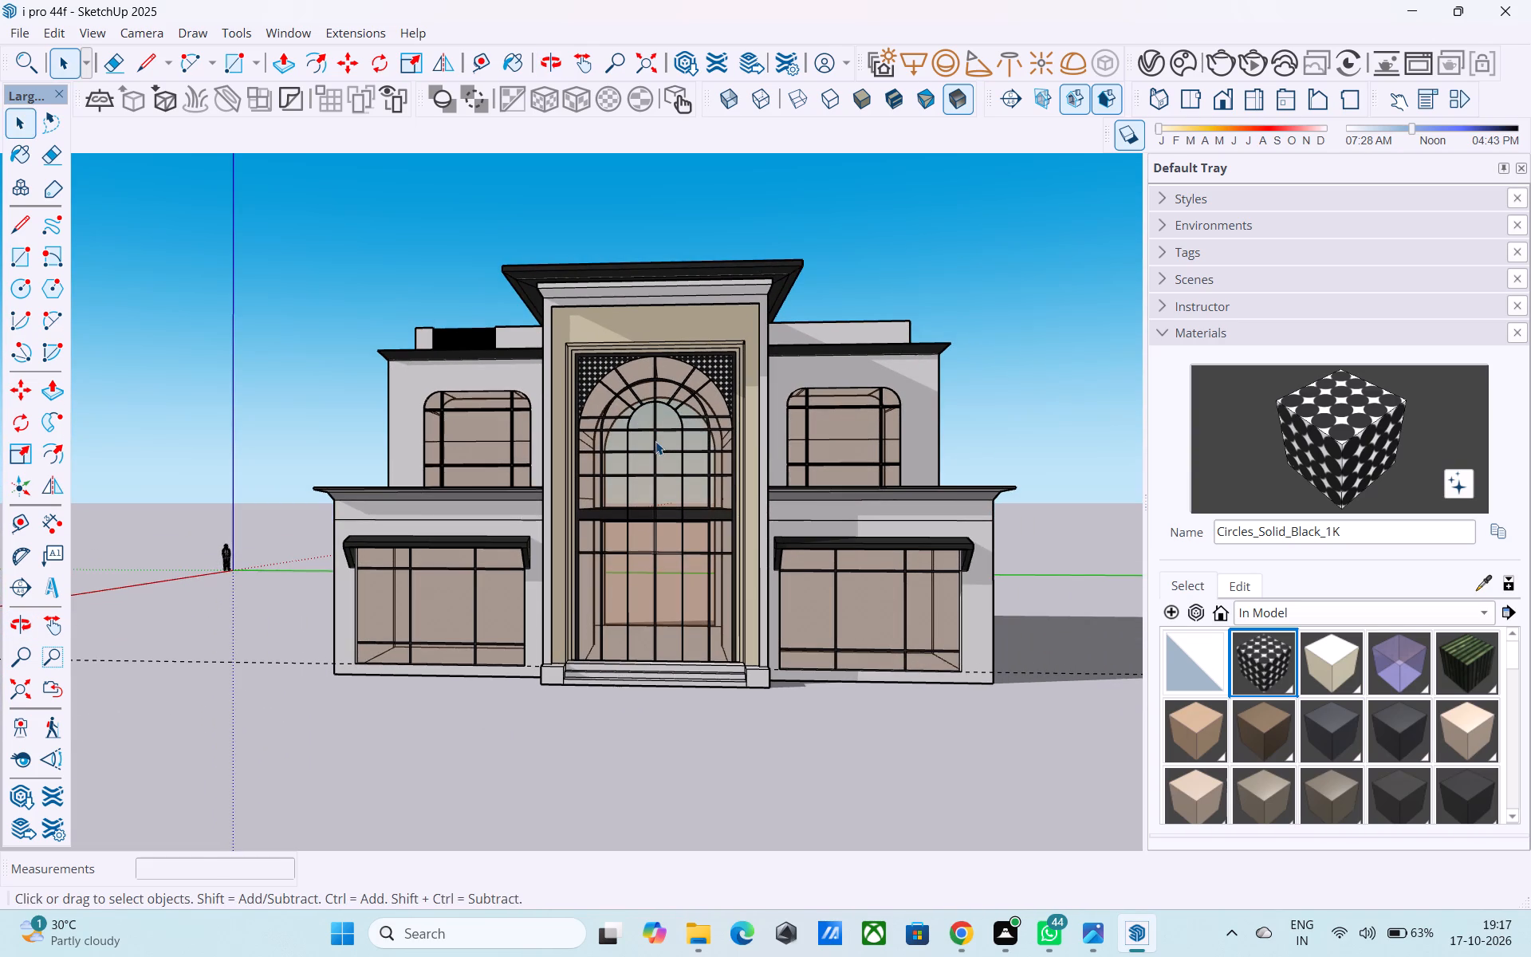
middle_drag(654, 451, 657, 395)
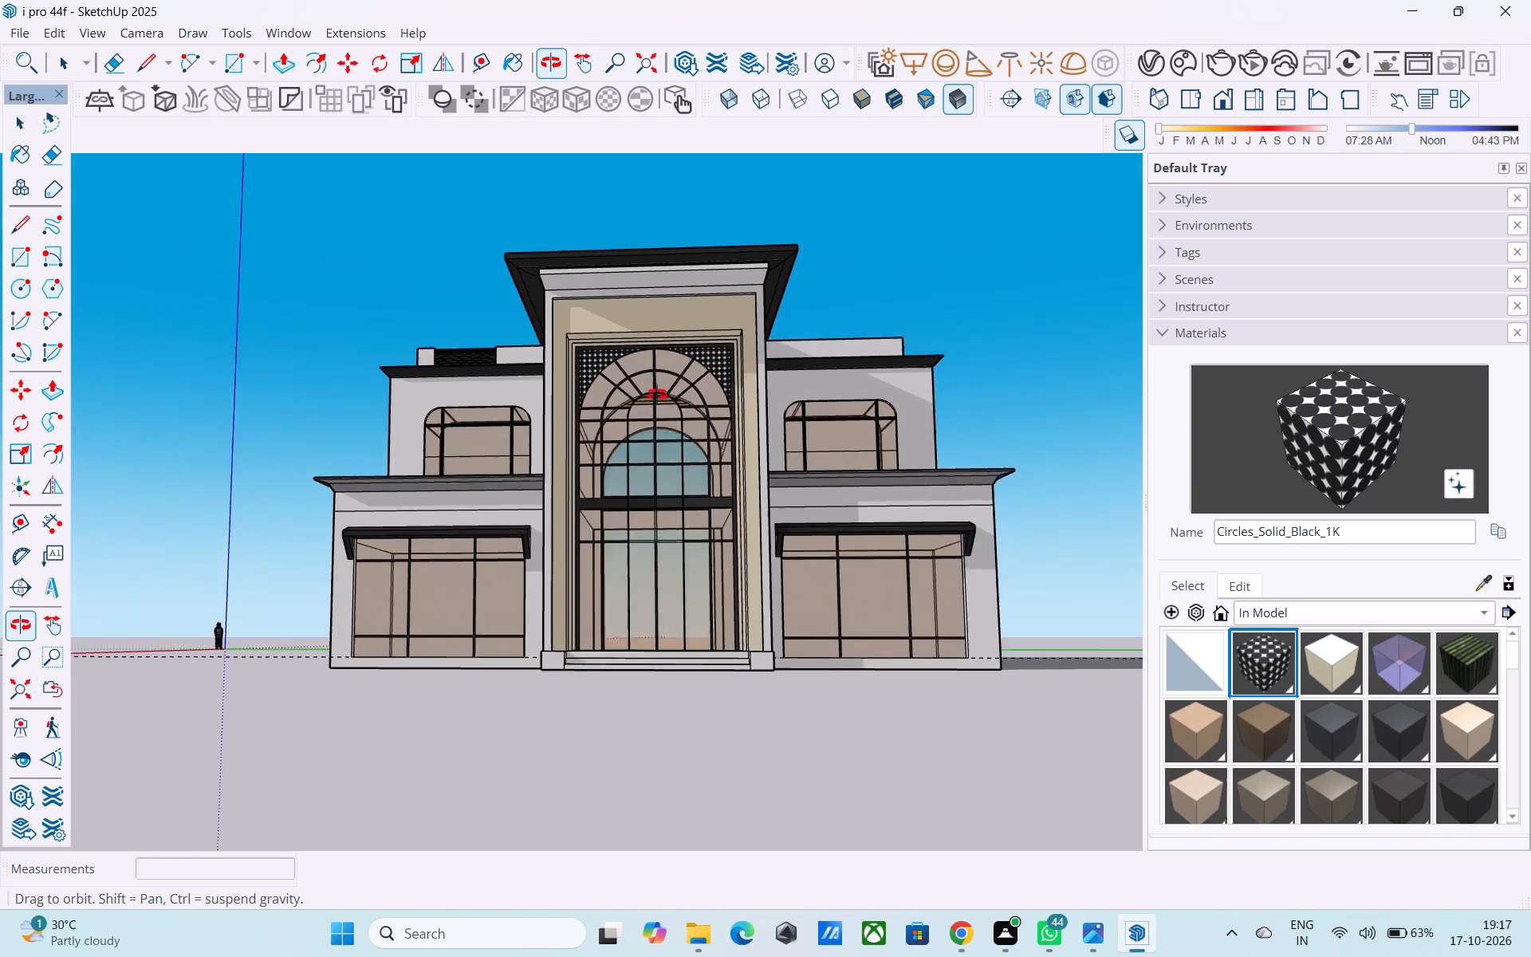
middle_drag(657, 395, 655, 353)
scroll(677, 470, up, 3)
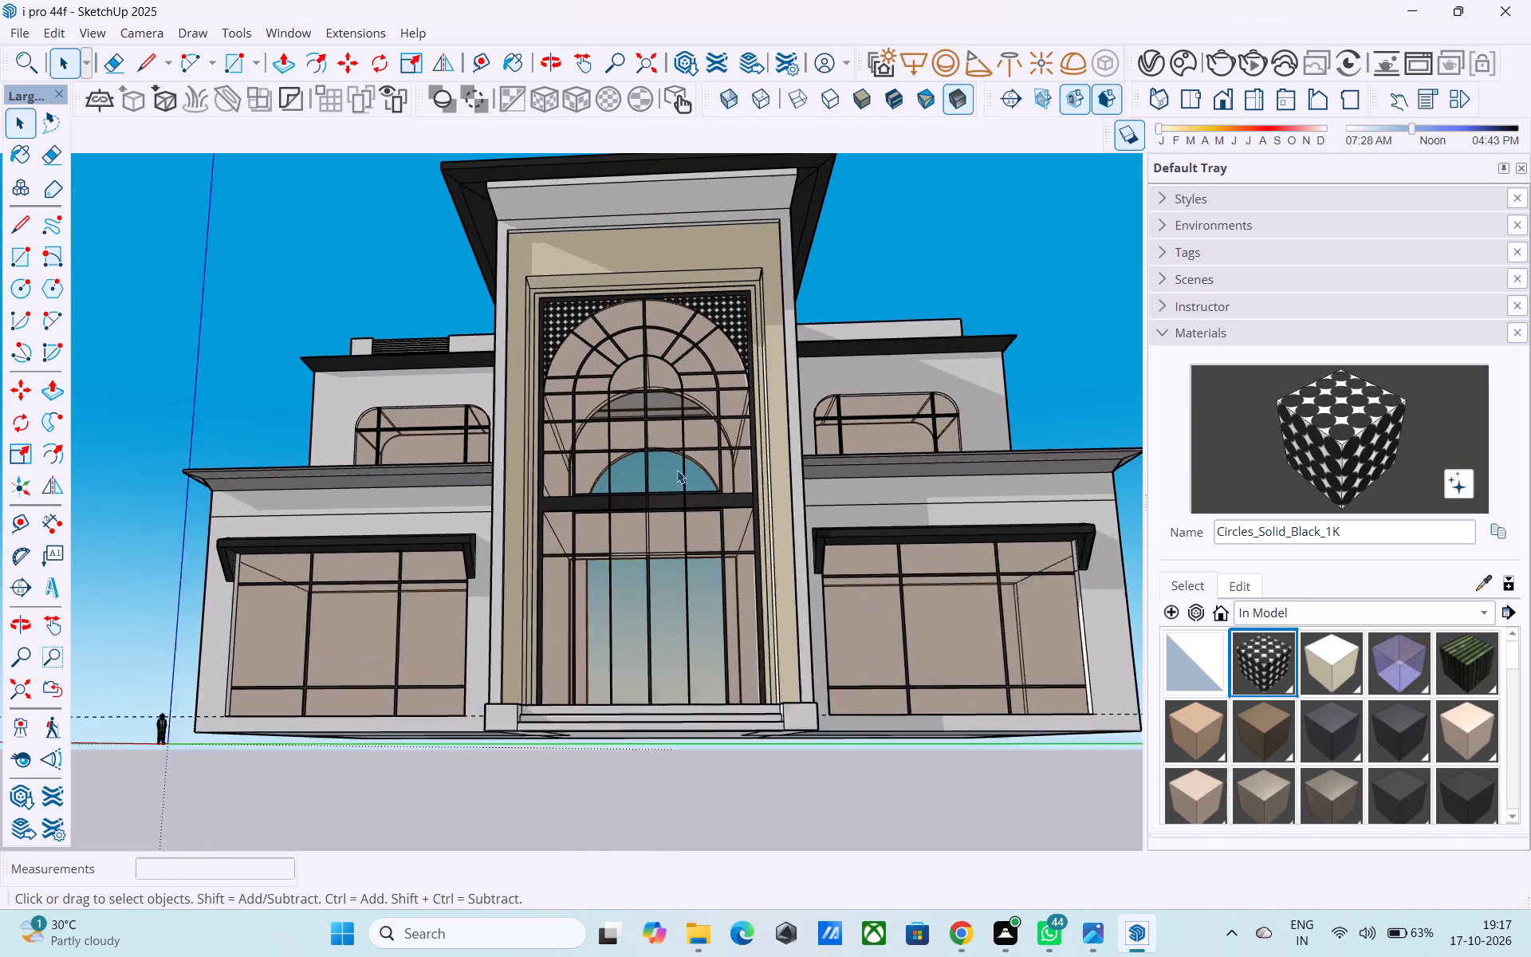
scroll(677, 470, up, 1)
scroll(676, 471, down, 1)
middle_drag(675, 473, 697, 605)
scroll(699, 604, down, 4)
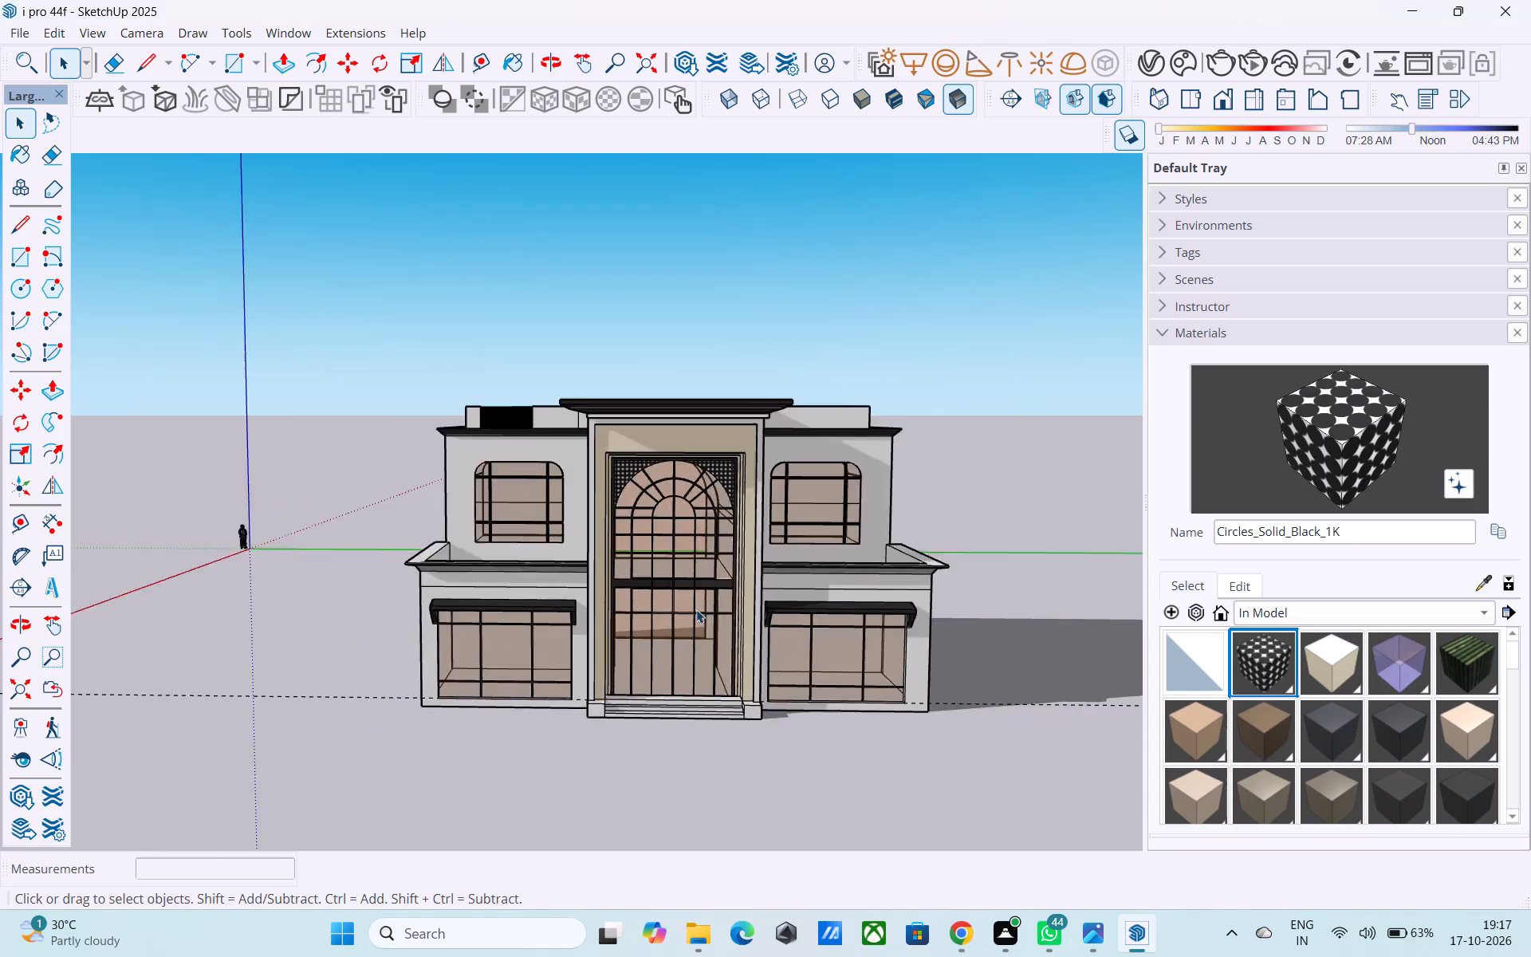
scroll(696, 609, down, 6)
Draw a 60' by 40' rectangle across the building's underside, between opposite outer corners of the footprint.
middle_drag(679, 642, 869, 393)
middle_drag(663, 589, 581, 462)
key(r)
scroll(573, 462, up, 8)
click(510, 536)
scroll(649, 669, down, 1)
middle_drag(687, 708, 642, 660)
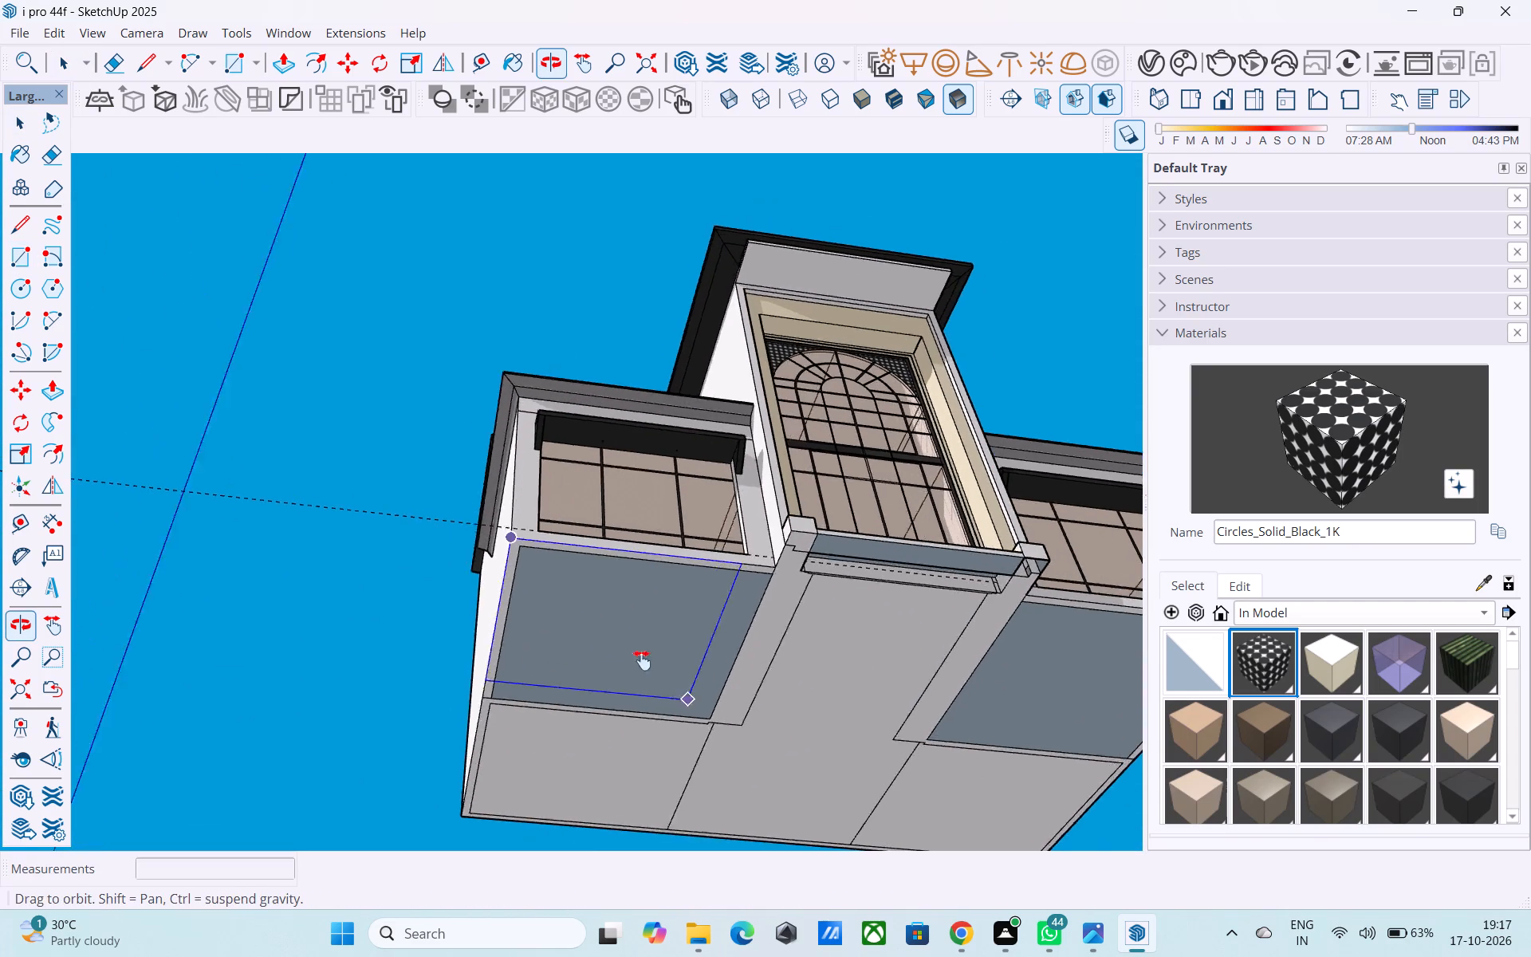
middle_drag(642, 660, 423, 414)
scroll(923, 662, up, 3)
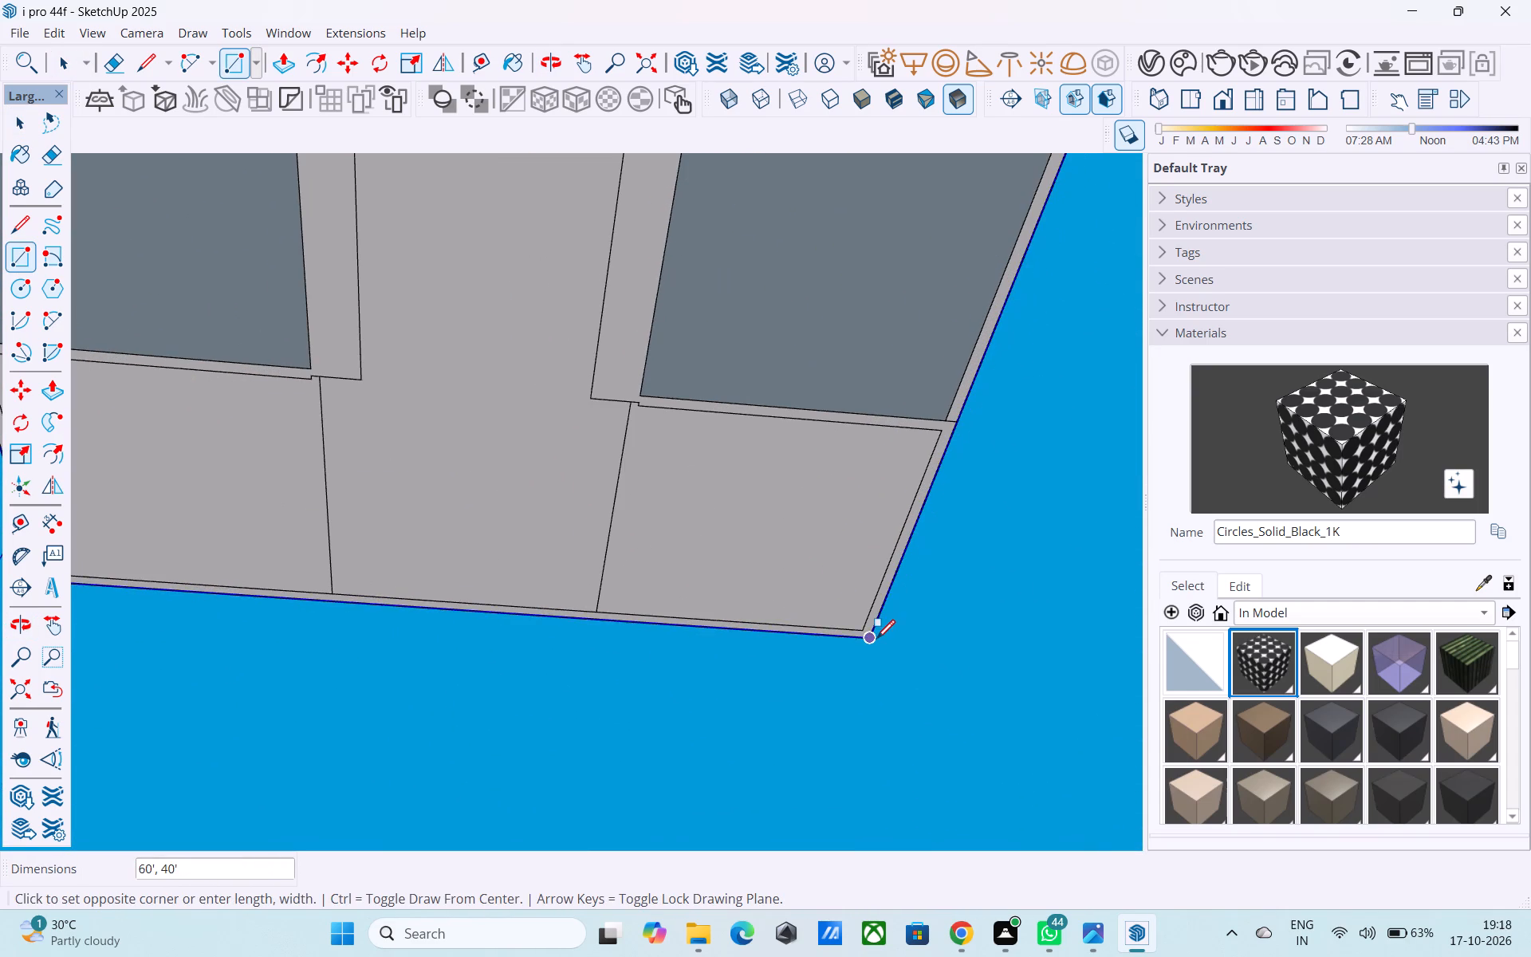
click(875, 639)
Push/Pull the underside rectangle outward 6" to form a base slab beneath the whole building.
scroll(880, 639, down, 5)
key(space)
click(799, 562)
key(p)
click(799, 562)
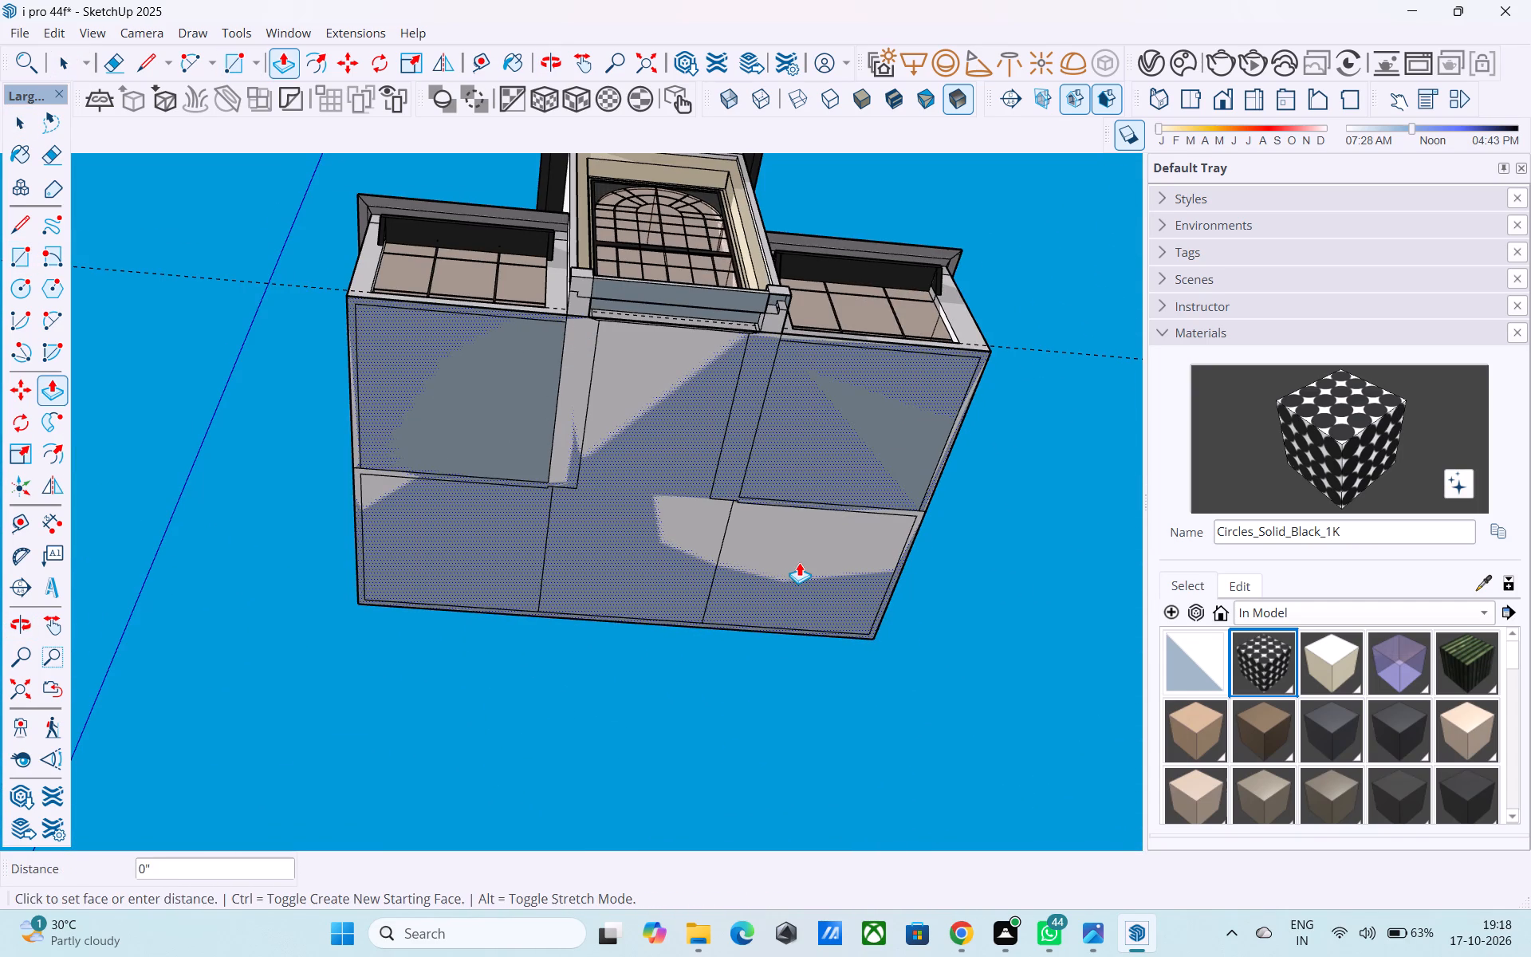
text(6")
key(Return)
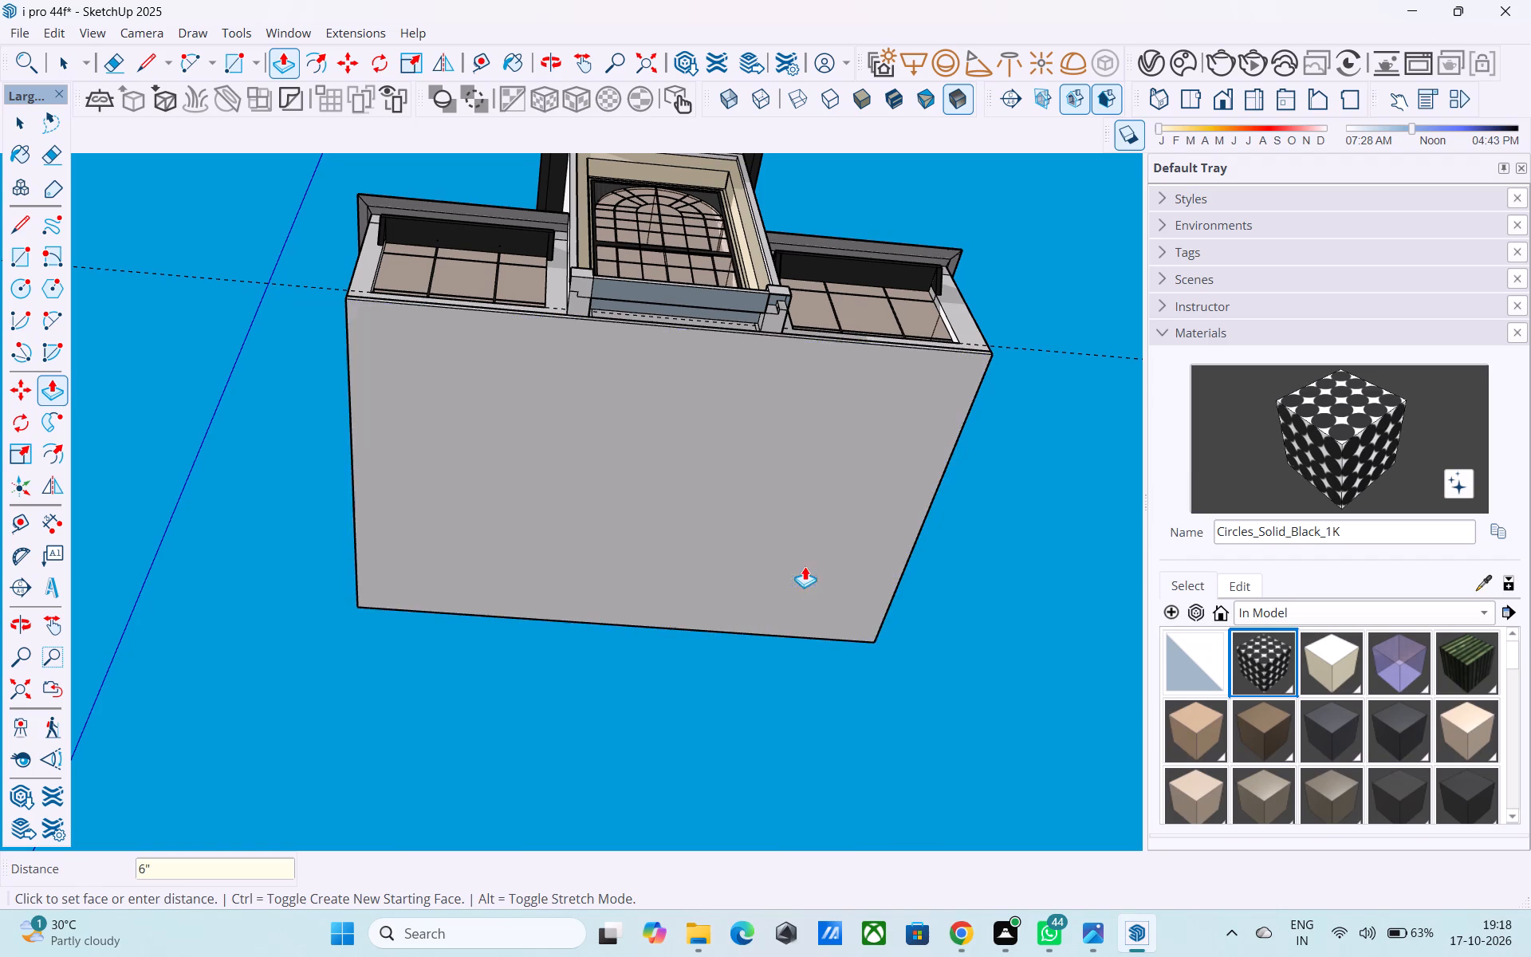
key(space)
Examine the building and its base from the sides, the rear and the front.
middle_drag(805, 566, 805, 778)
scroll(714, 620, down, 5)
middle_drag(693, 557, 591, 821)
middle_drag(626, 600, 1175, 544)
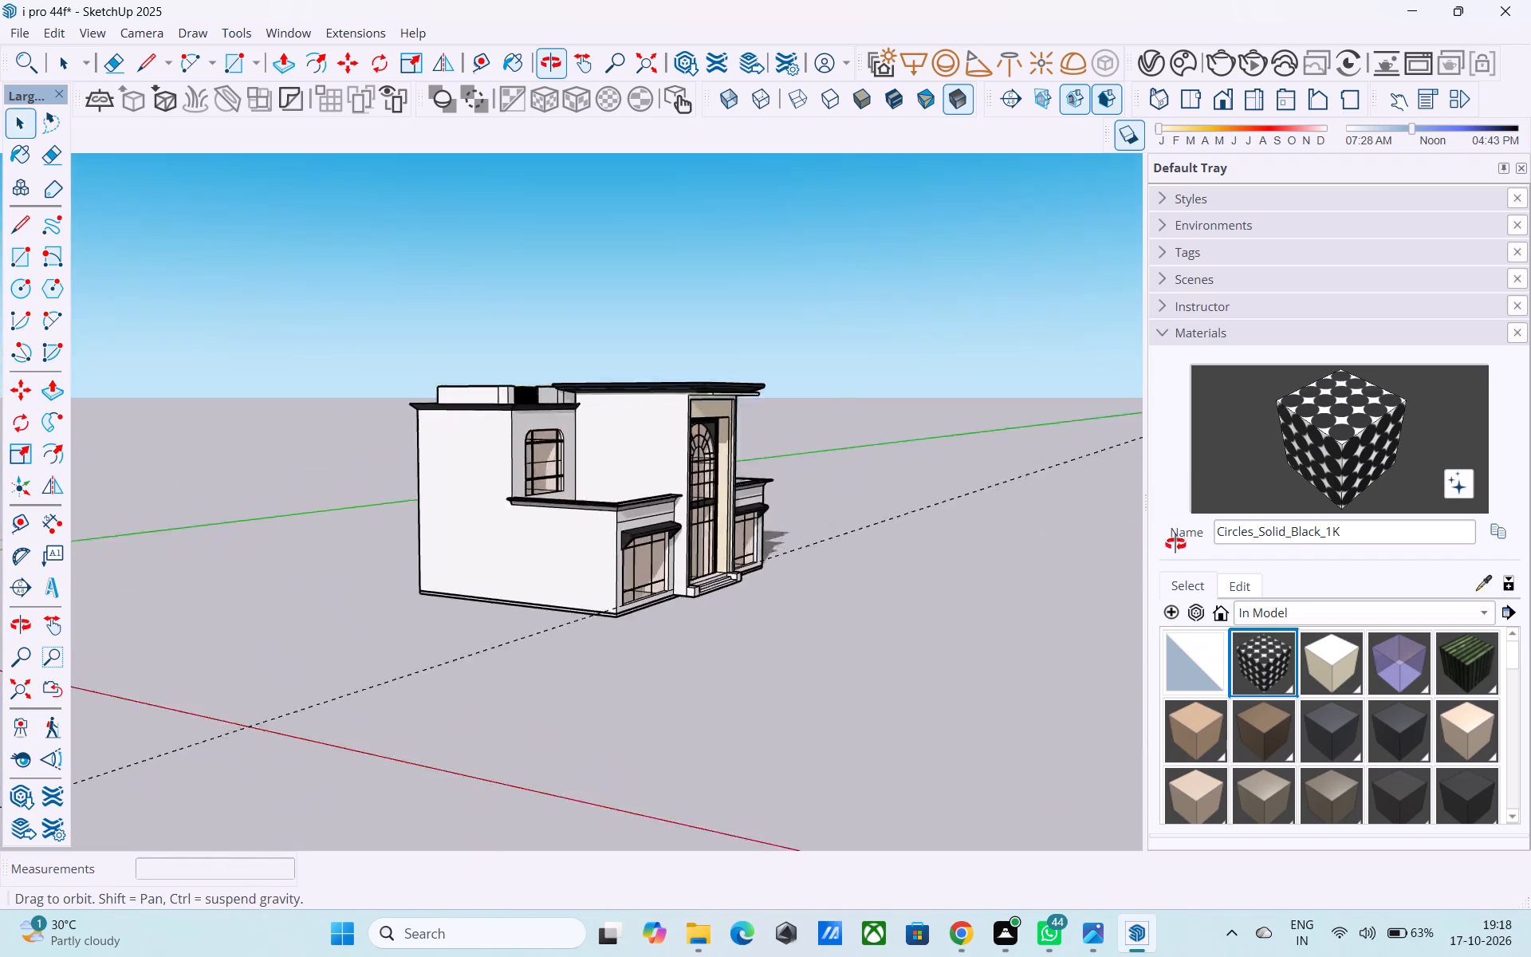
middle_drag(1175, 544, 234, 597)
middle_drag(856, 431, 647, 525)
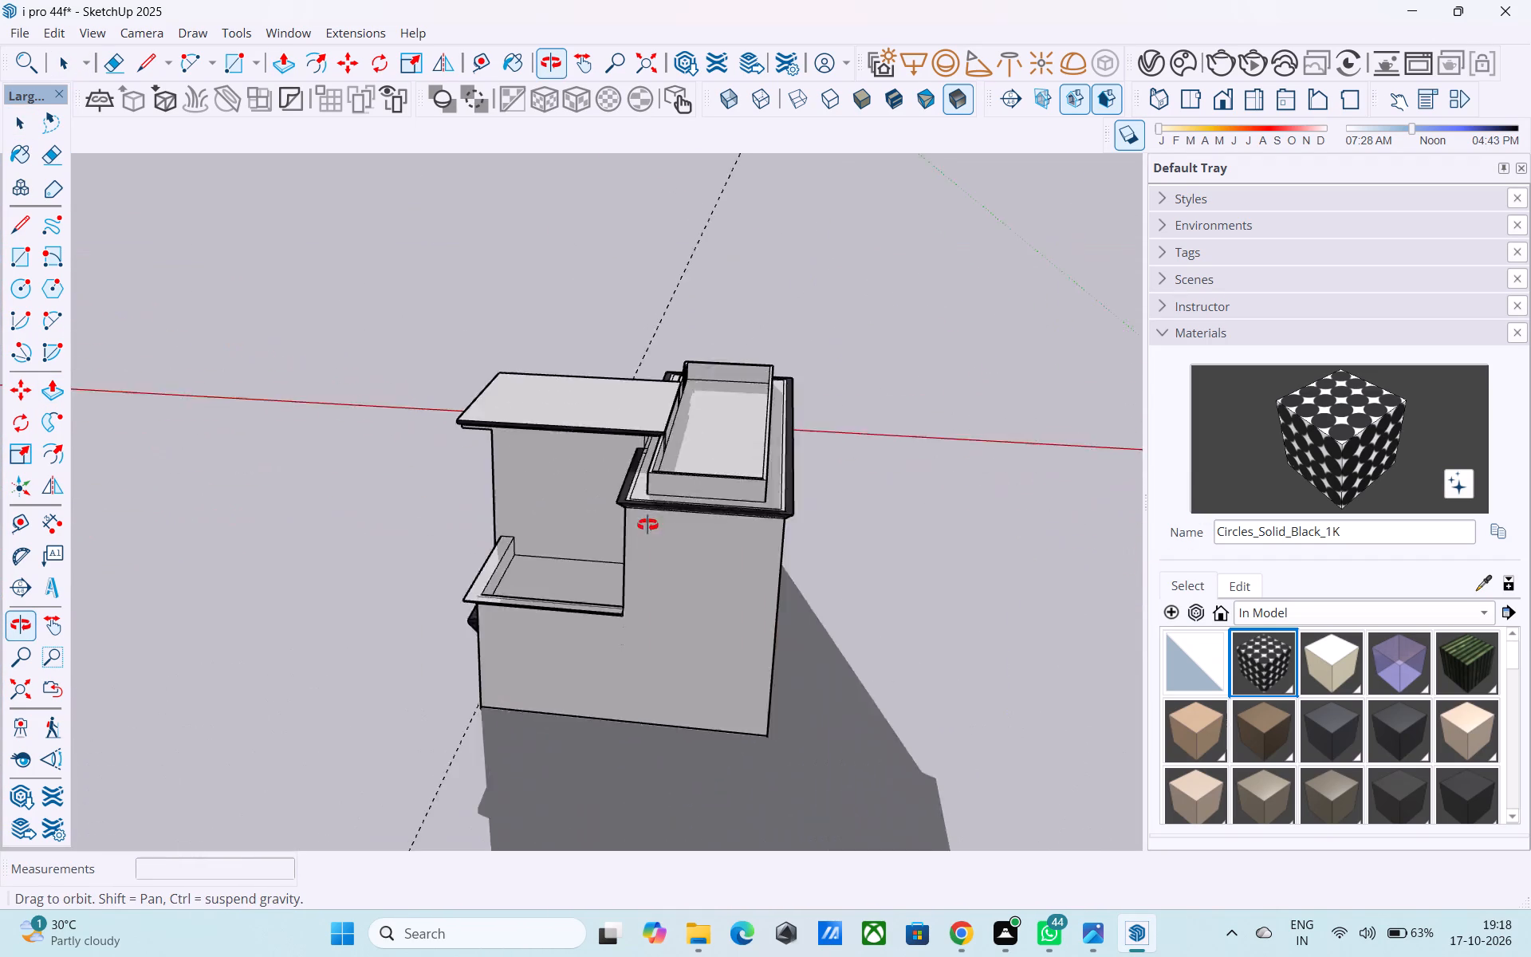
middle_drag(647, 525, 1233, 467)
middle_drag(585, 467, 1530, 453)
middle_drag(411, 494, 1078, 476)
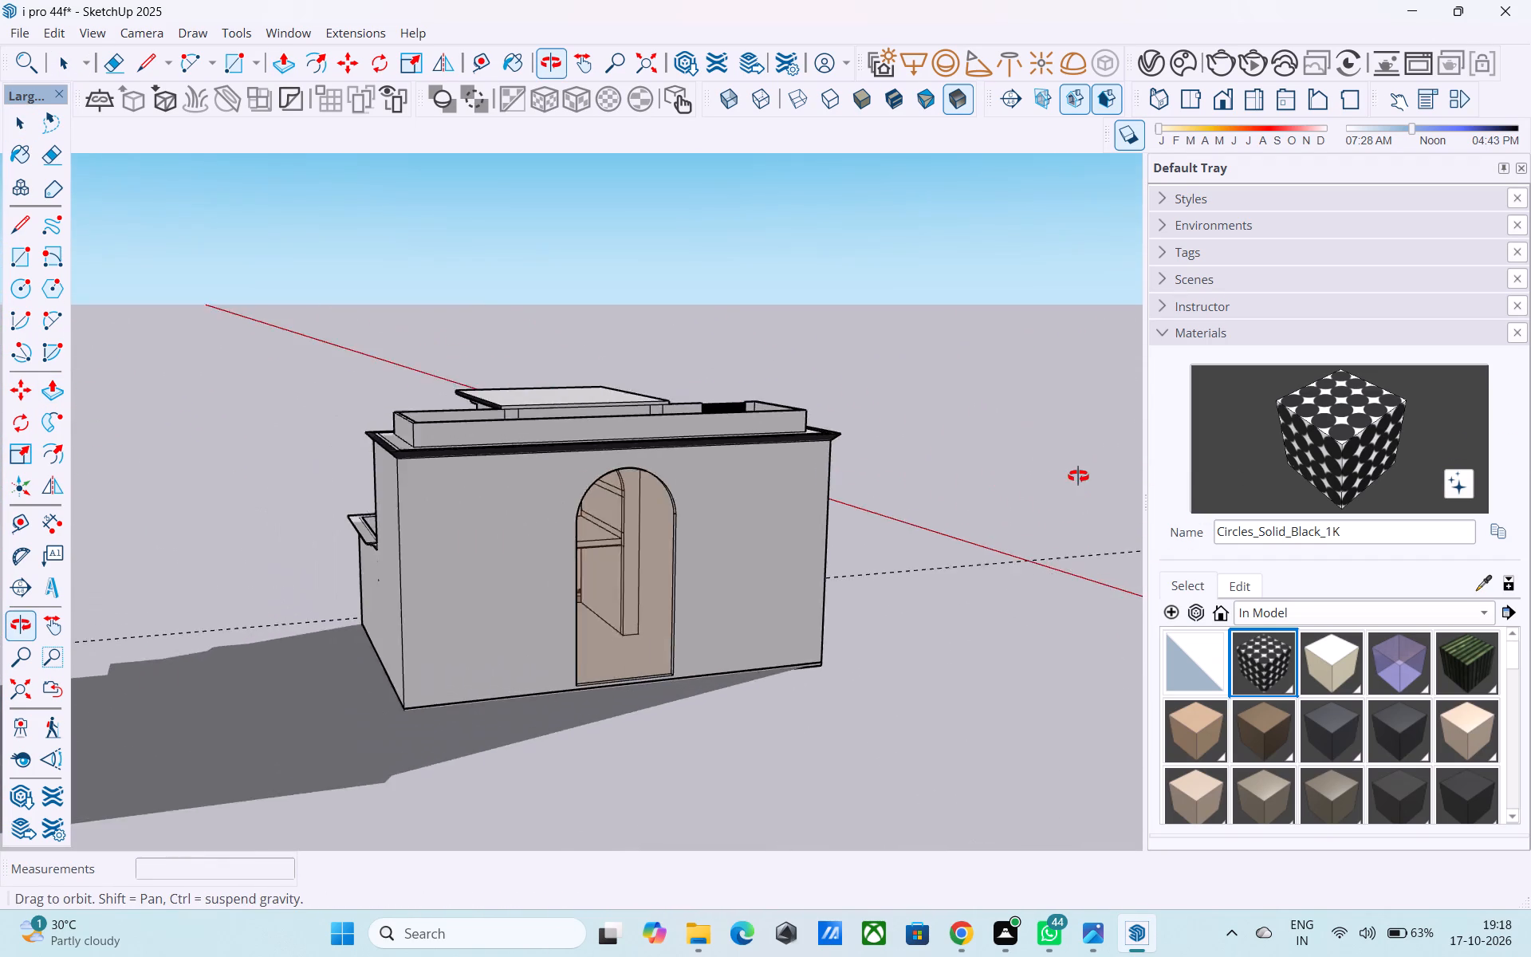
middle_drag(1078, 476, 0, 417)
middle_drag(850, 489, 369, 550)
middle_drag(642, 552, 604, 543)
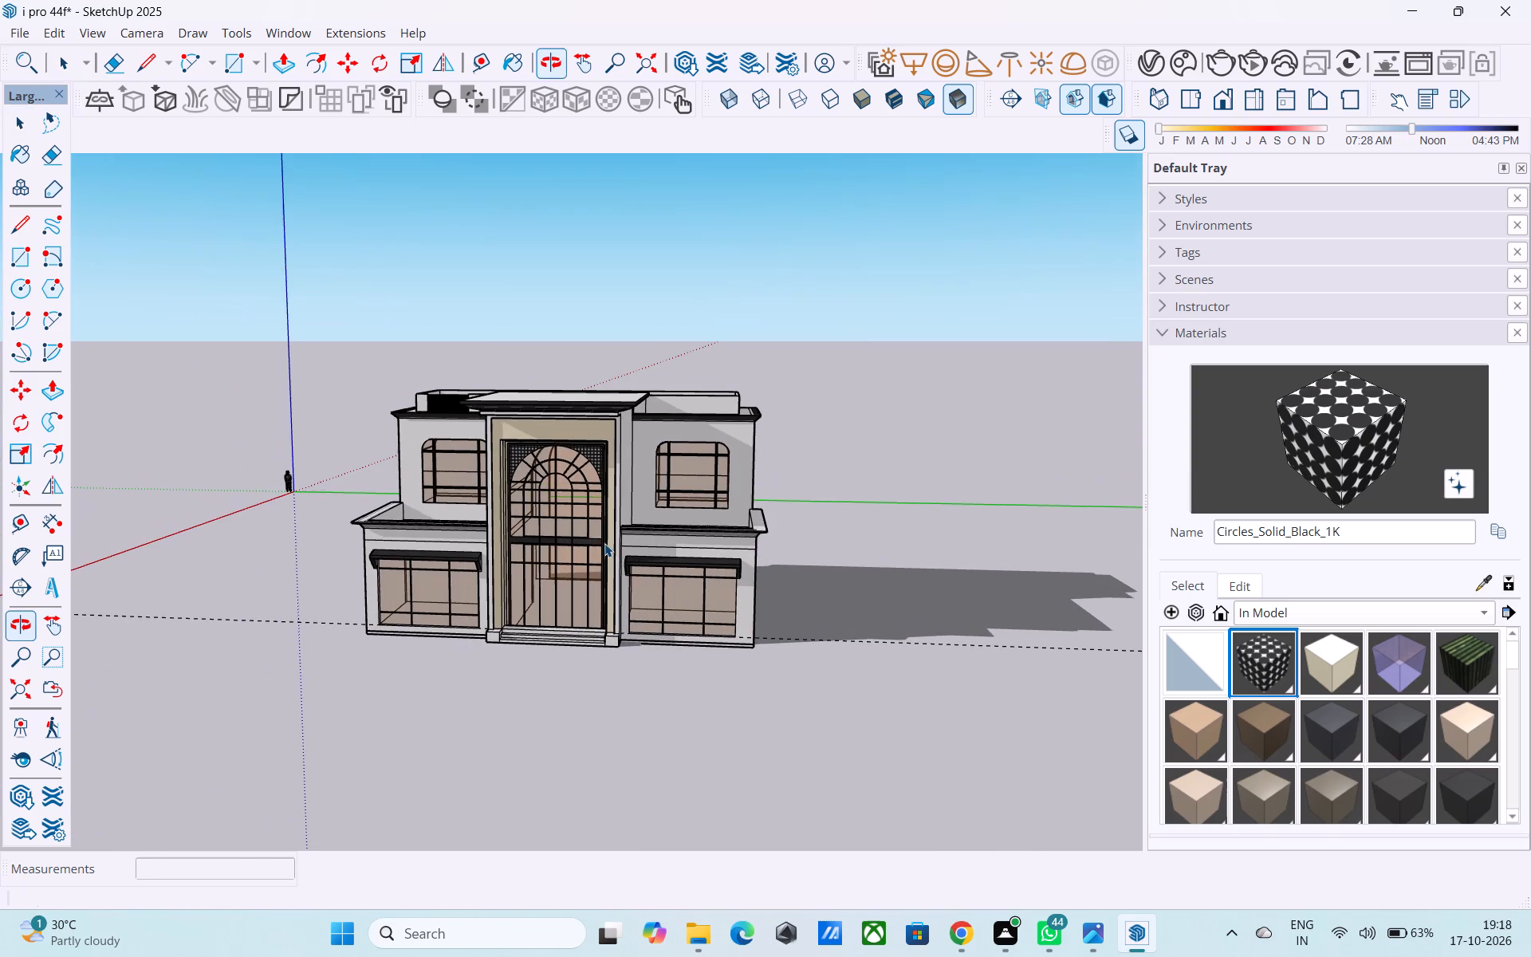
Save the model.
key(ctrl+s)
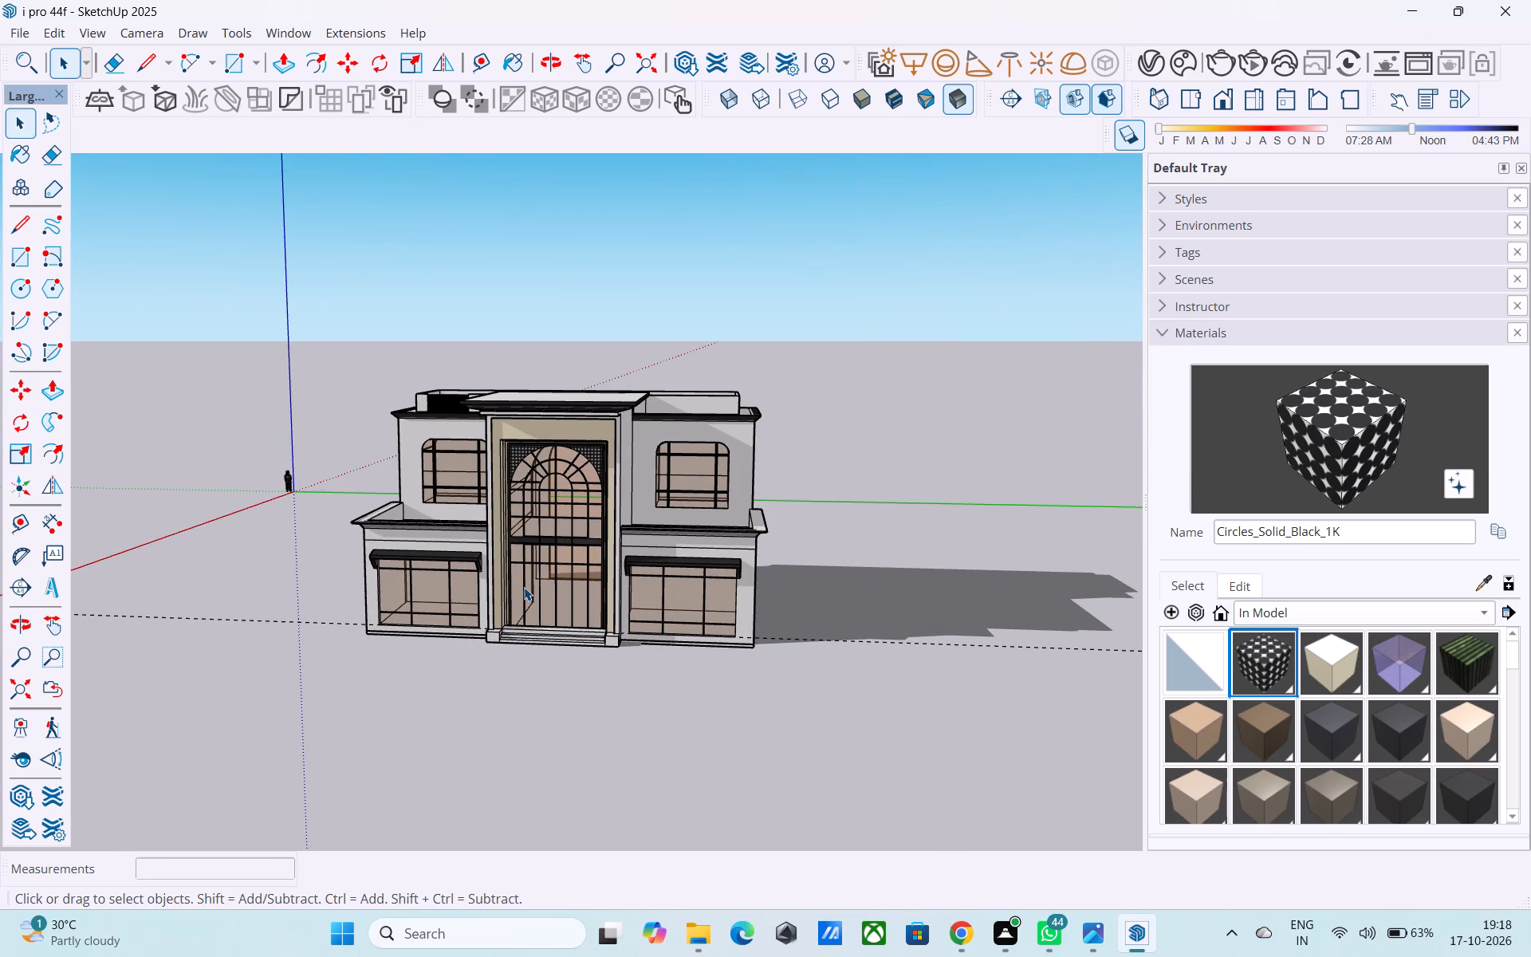
Examine the interior floor and walls behind the central entrance glazing.
middle_drag(524, 587, 1097, 576)
middle_drag(472, 578, 180, 569)
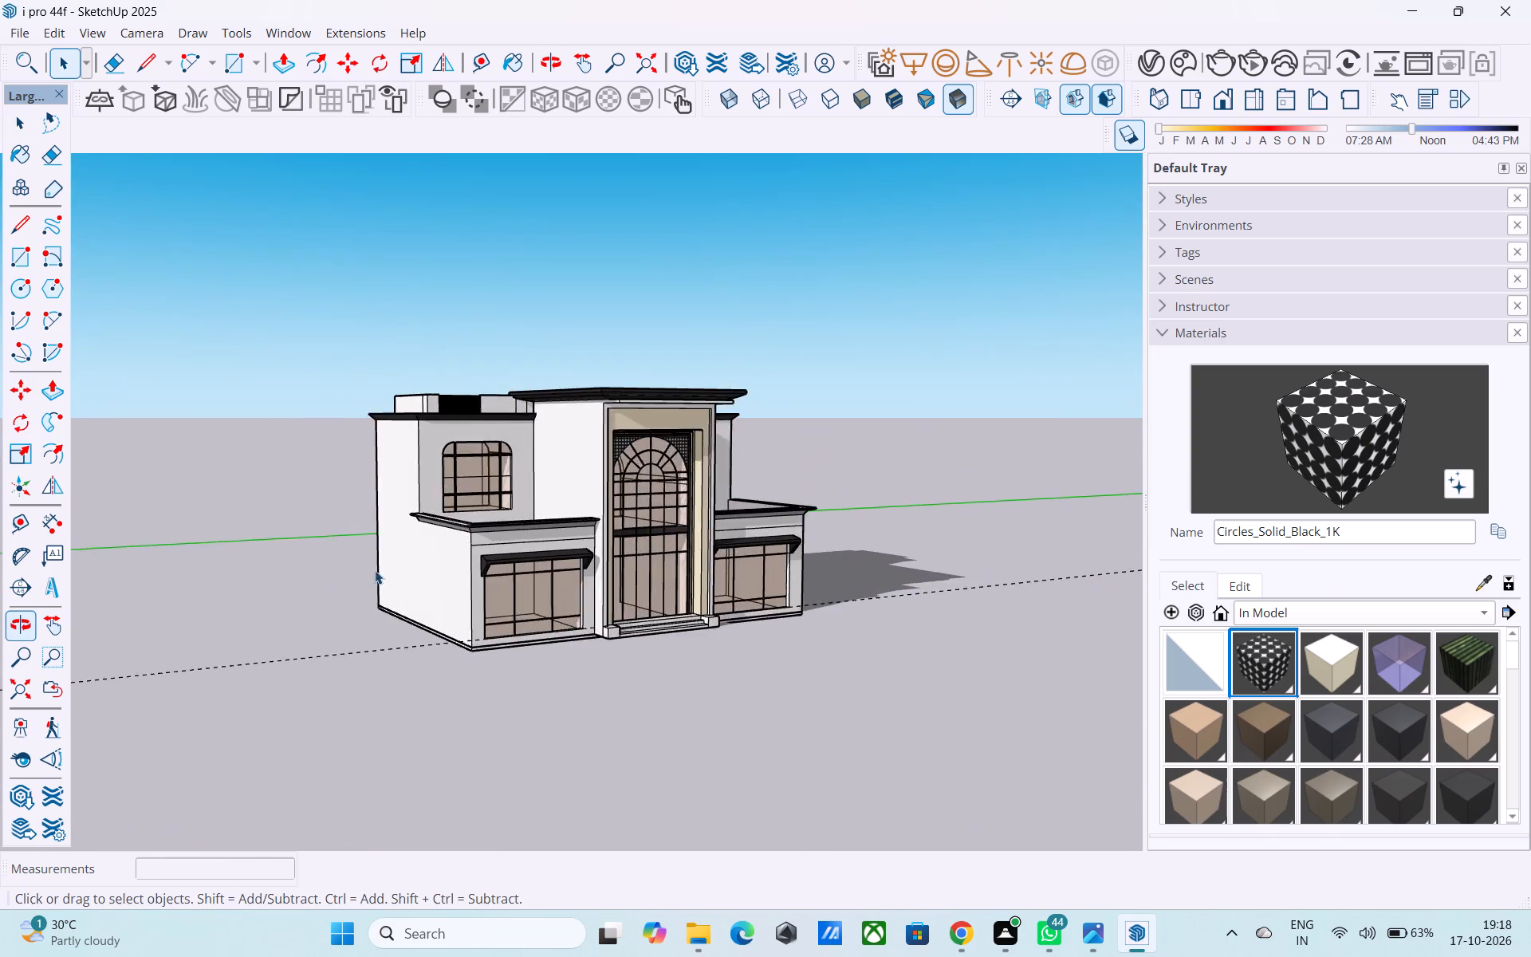
scroll(451, 566, up, 6)
middle_drag(769, 648, 608, 652)
scroll(655, 628, up, 13)
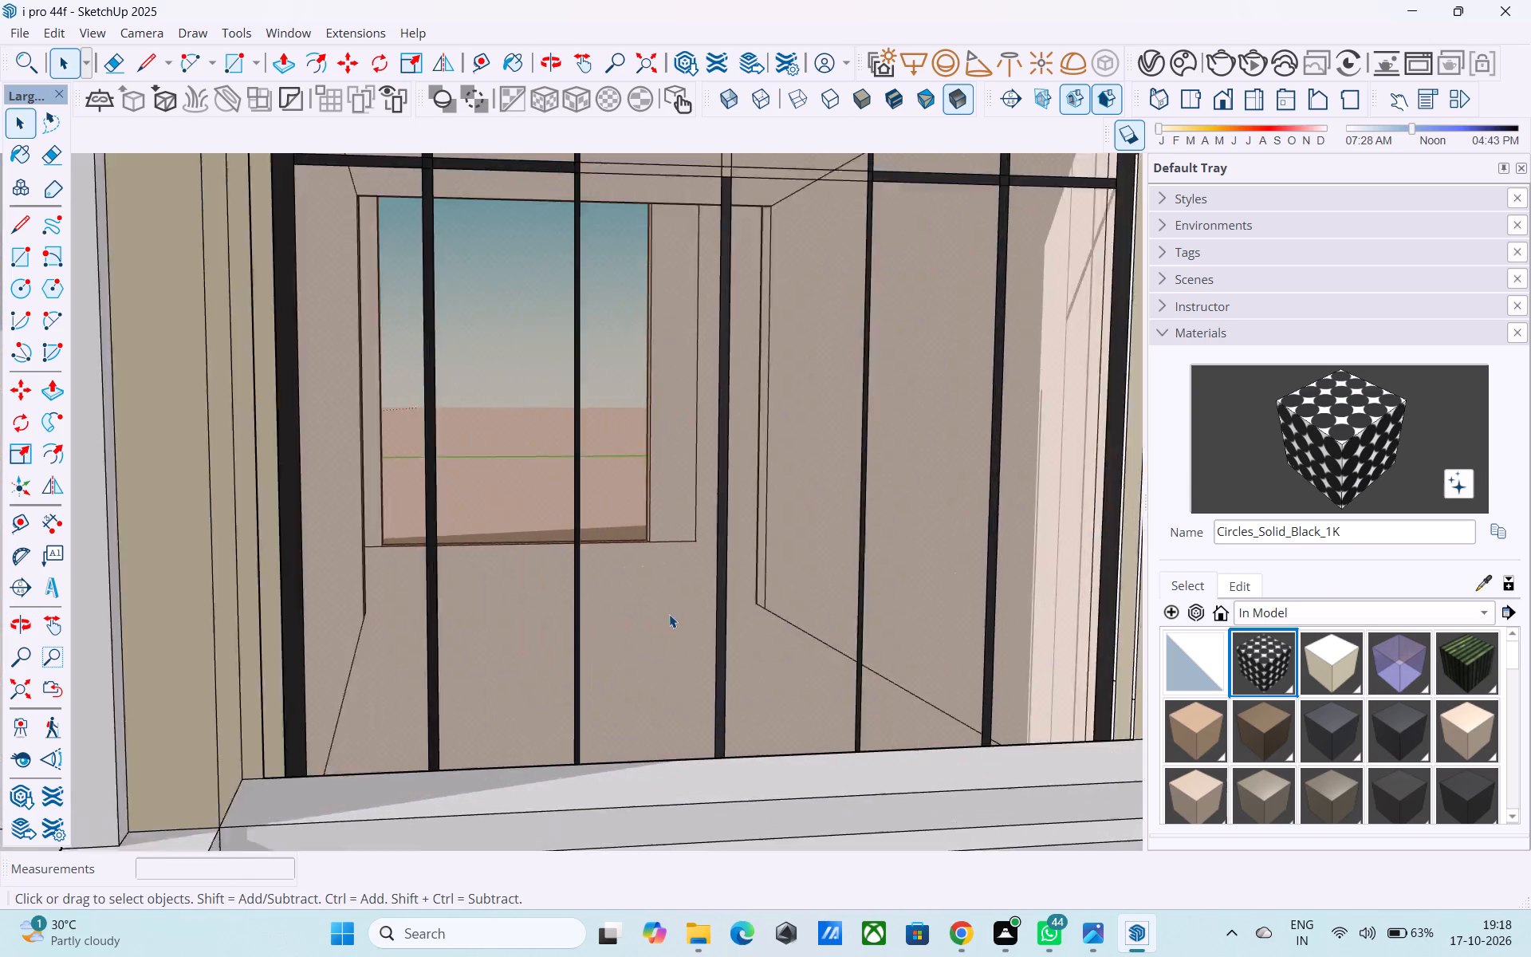
scroll(669, 614, up, 12)
middle_drag(632, 601, 624, 691)
scroll(621, 694, up, 8)
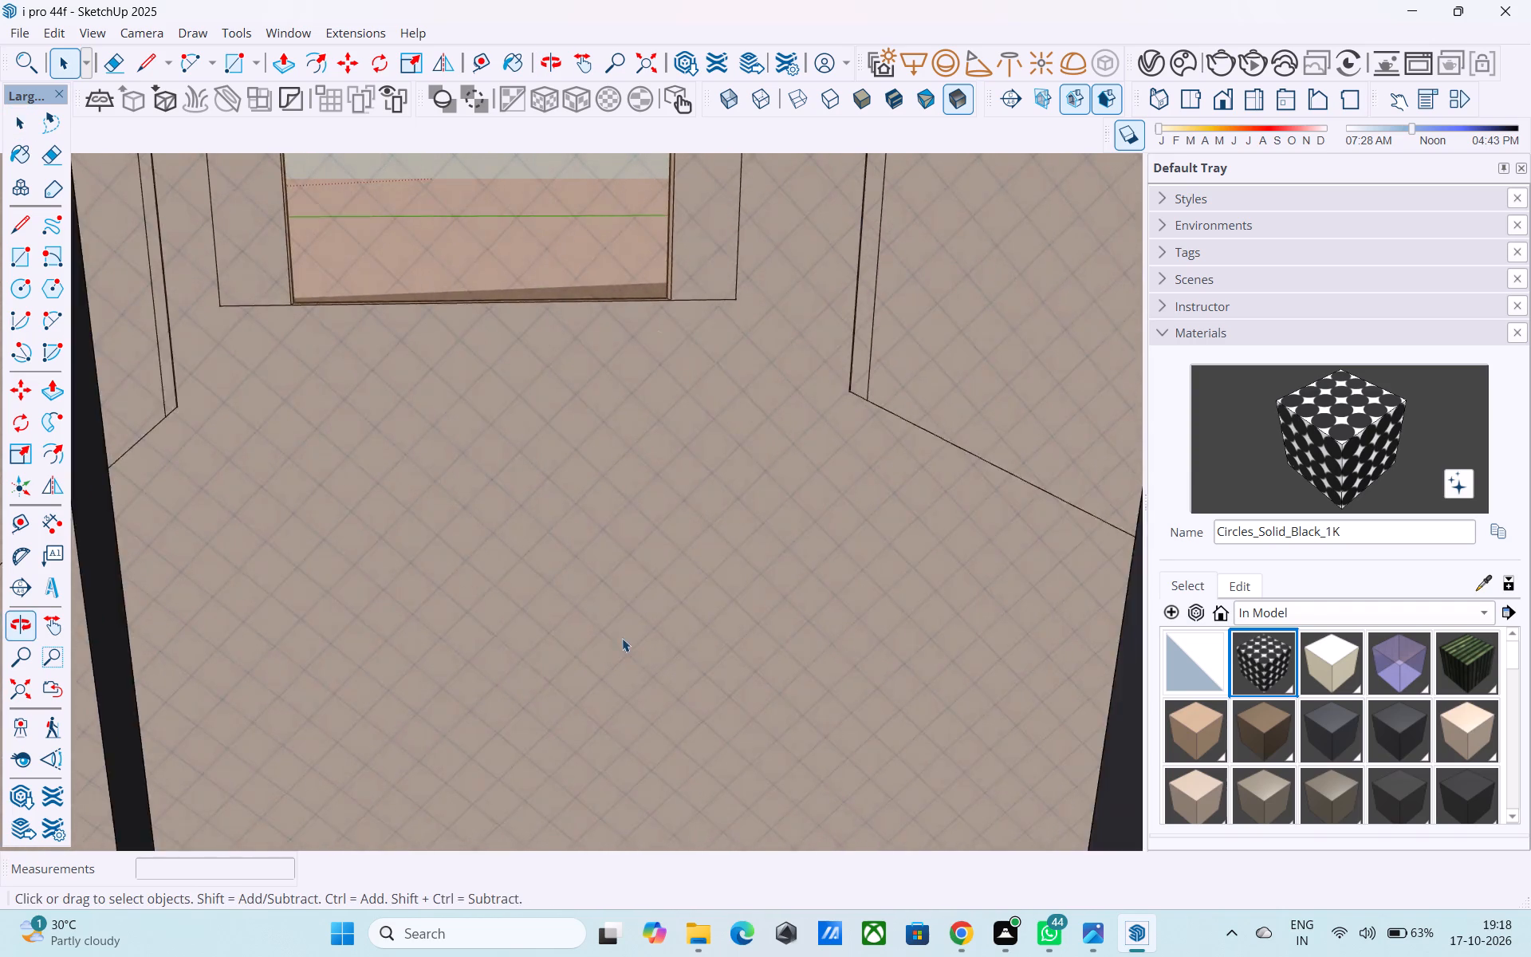
scroll(622, 638, up, 20)
scroll(622, 638, up, 1)
scroll(606, 612, down, 2)
scroll(605, 612, up, 20)
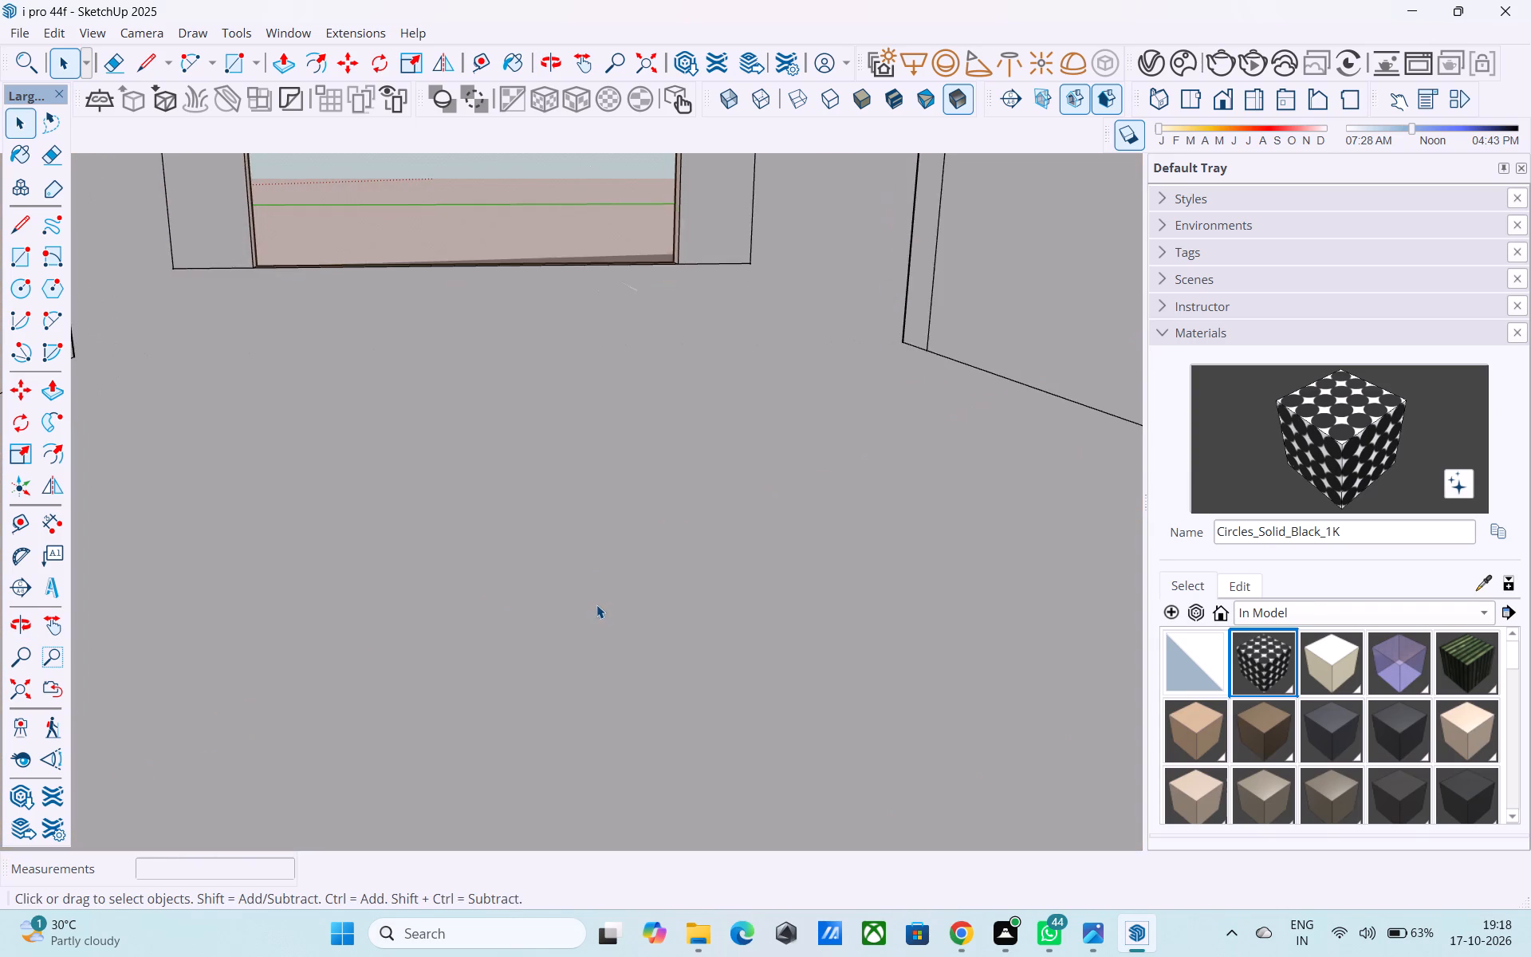
middle_drag(596, 605, 746, 632)
middle_drag(666, 572, 695, 656)
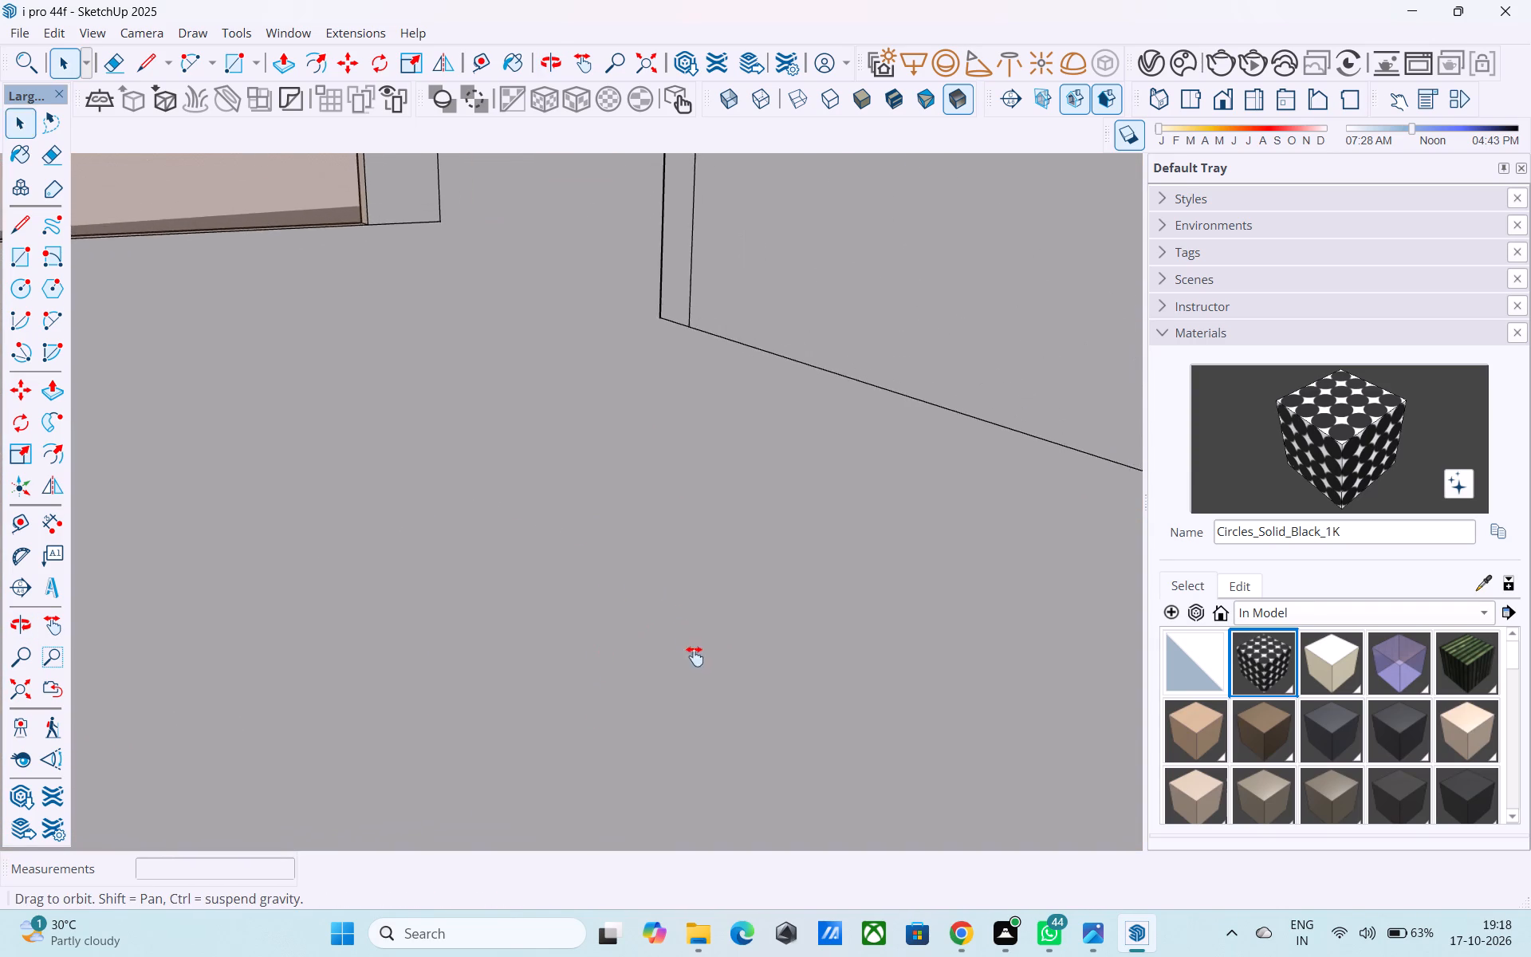
middle_drag(695, 656, 1096, 655)
shift+middle_drag(888, 599, 443, 602)
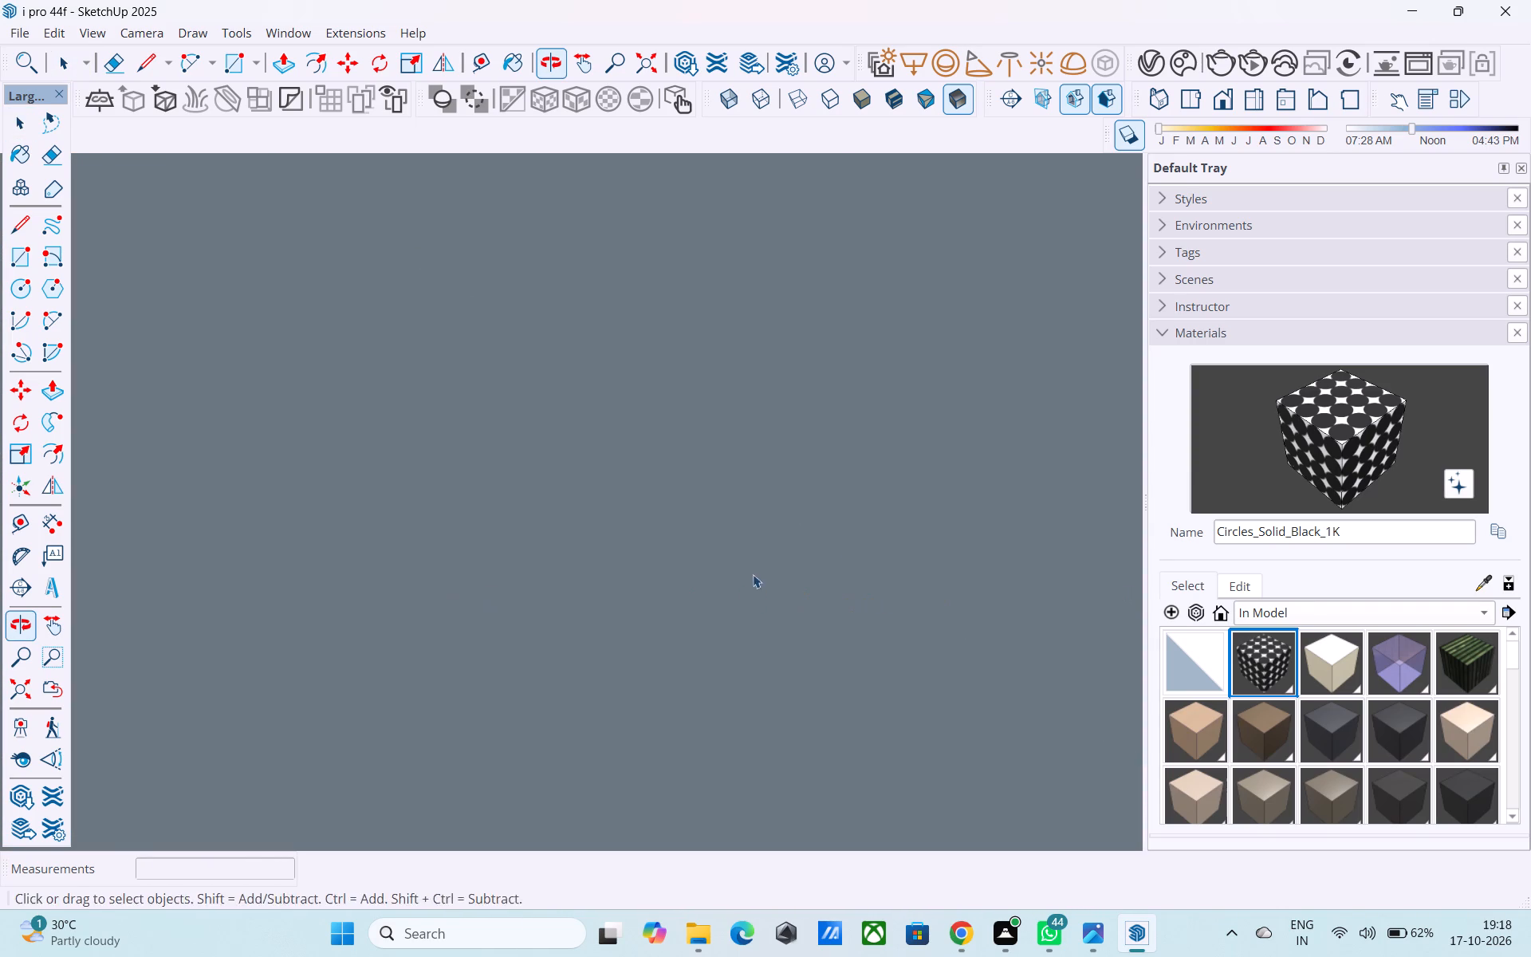
middle_drag(841, 554, 244, 556)
scroll(647, 509, down, 20)
scroll(647, 509, down, 15)
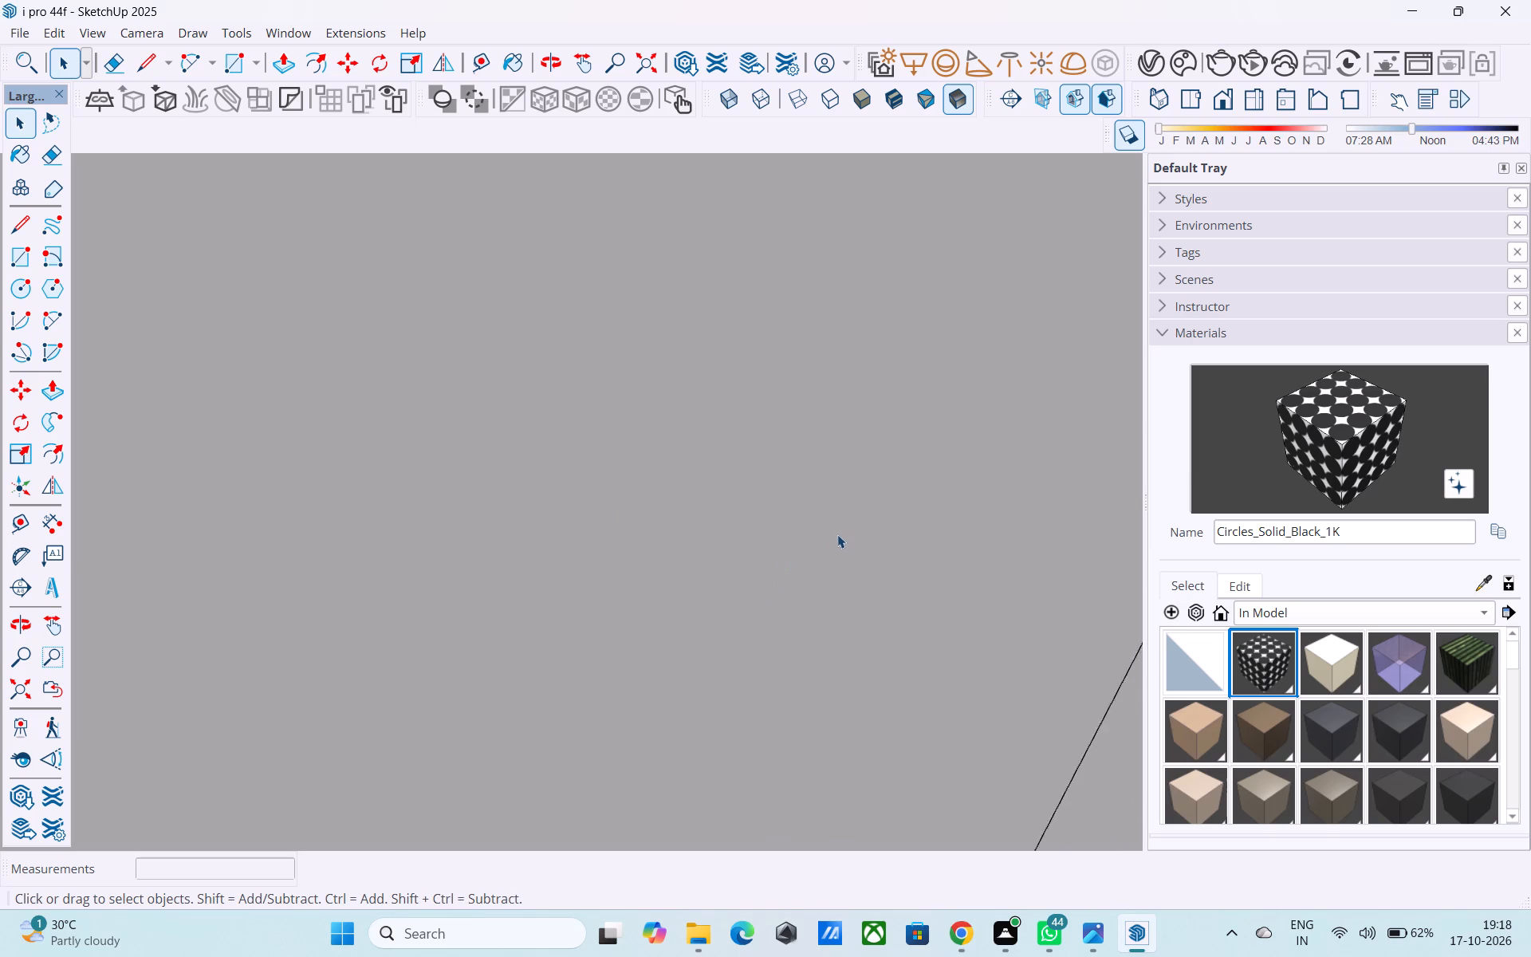
scroll(837, 534, down, 20)
scroll(837, 534, down, 20)
scroll(837, 534, down, 13)
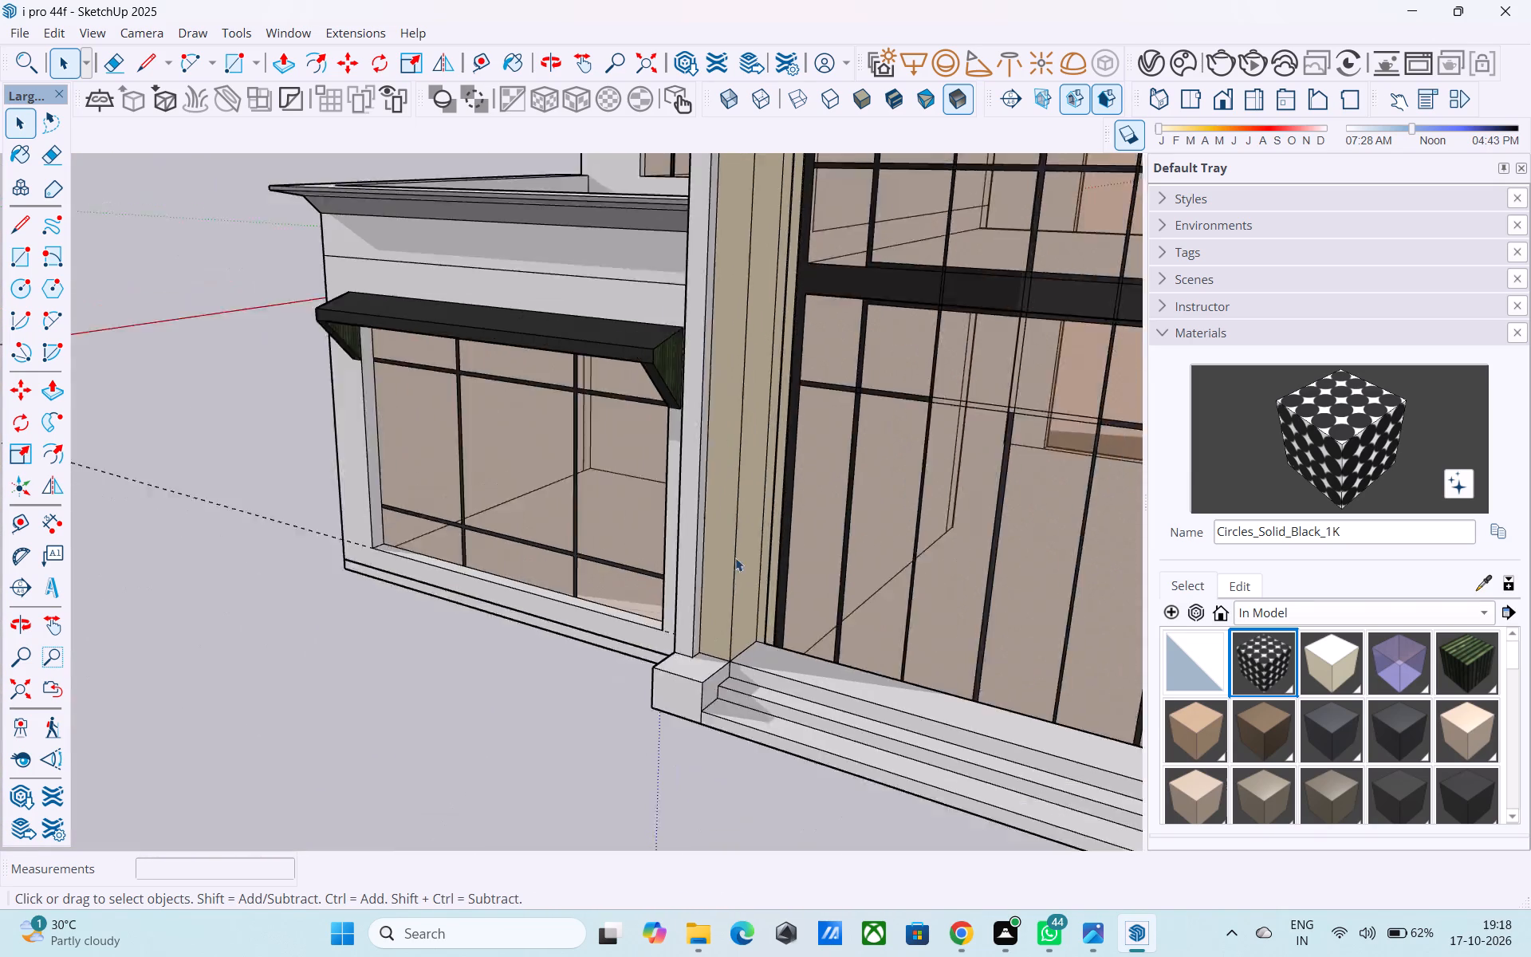
scroll(735, 557, down, 15)
middle_drag(813, 546, 996, 501)
Save the model.
key(s)
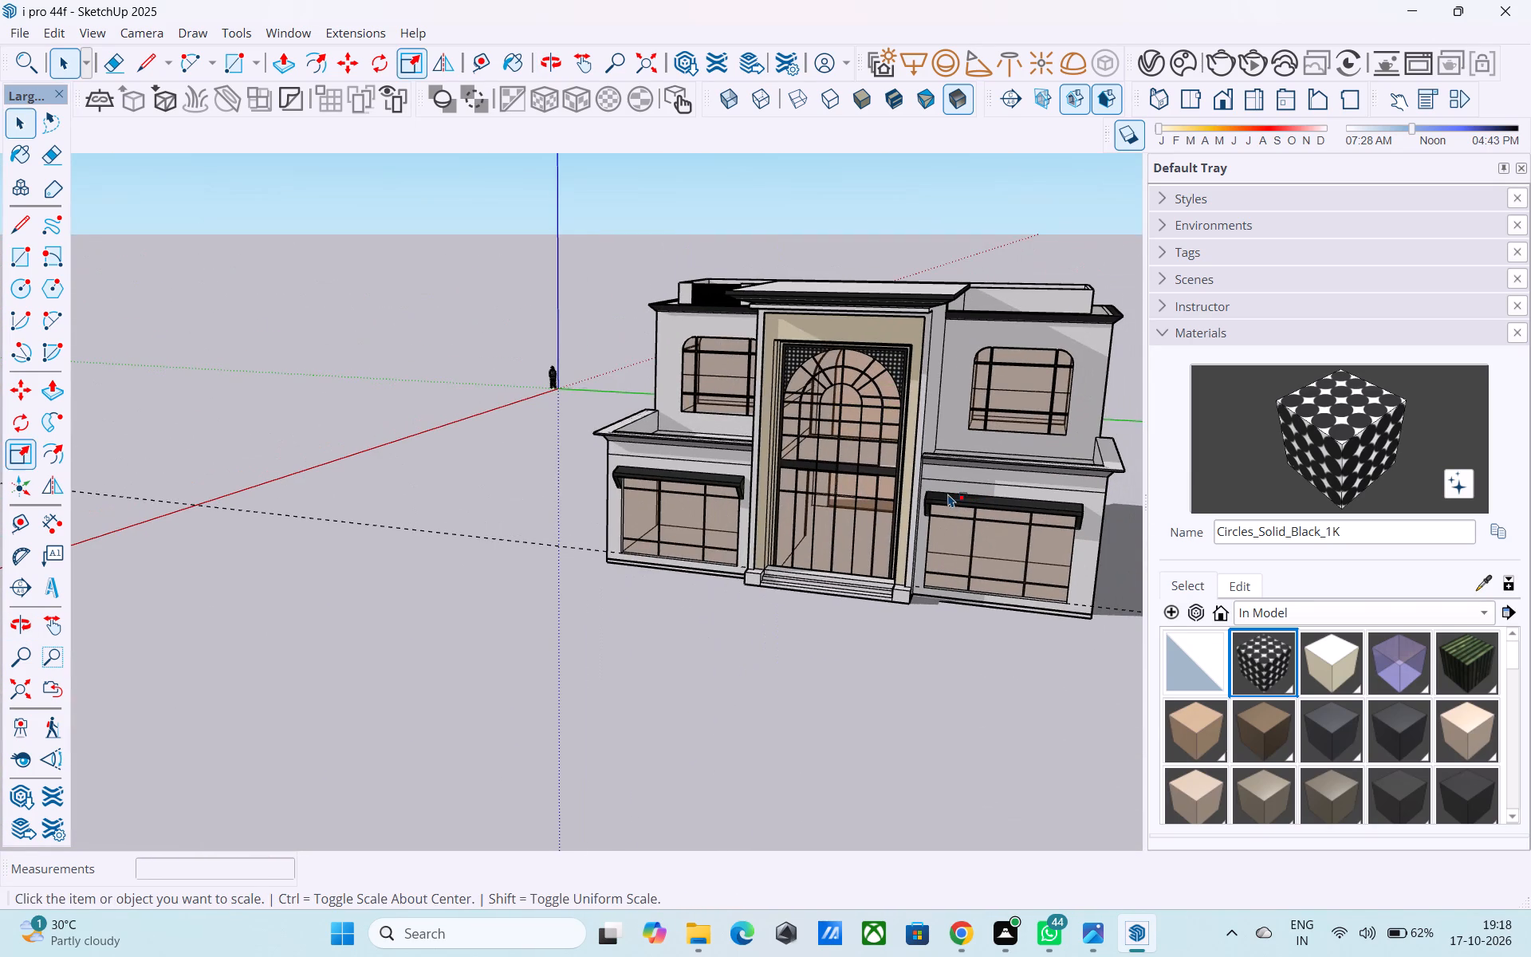
key(space)
key(ctrl+s)
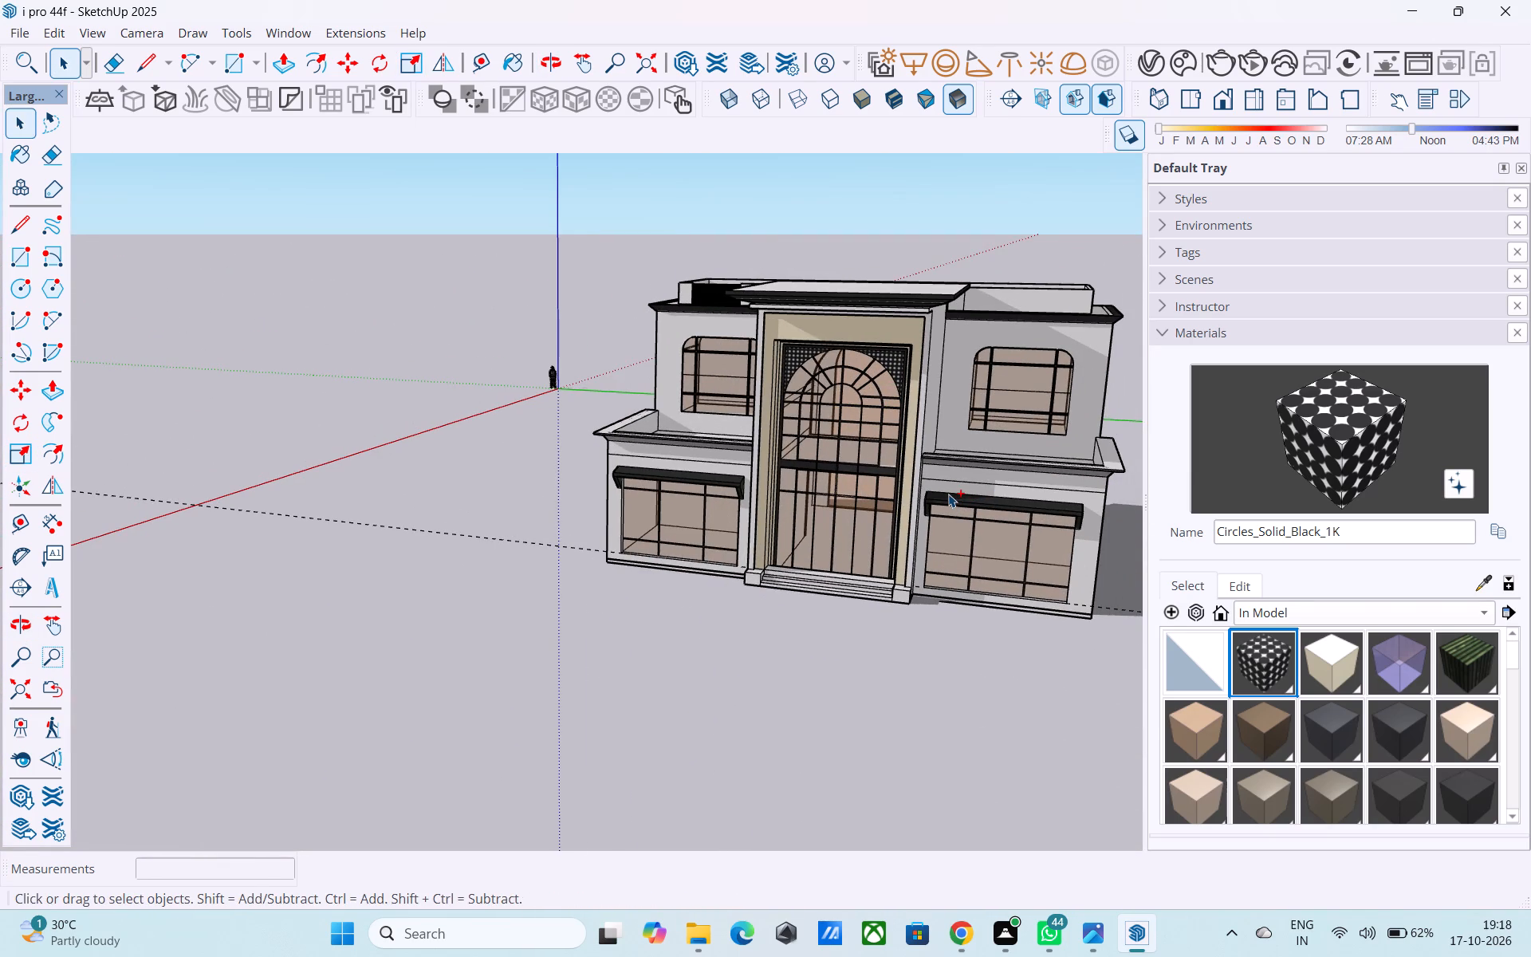
Examine the room behind the central entrance glazing, moving in towards its rear window and floor.
shift+middle_drag(926, 497, 903, 508)
click(841, 669)
scroll(707, 515, up, 9)
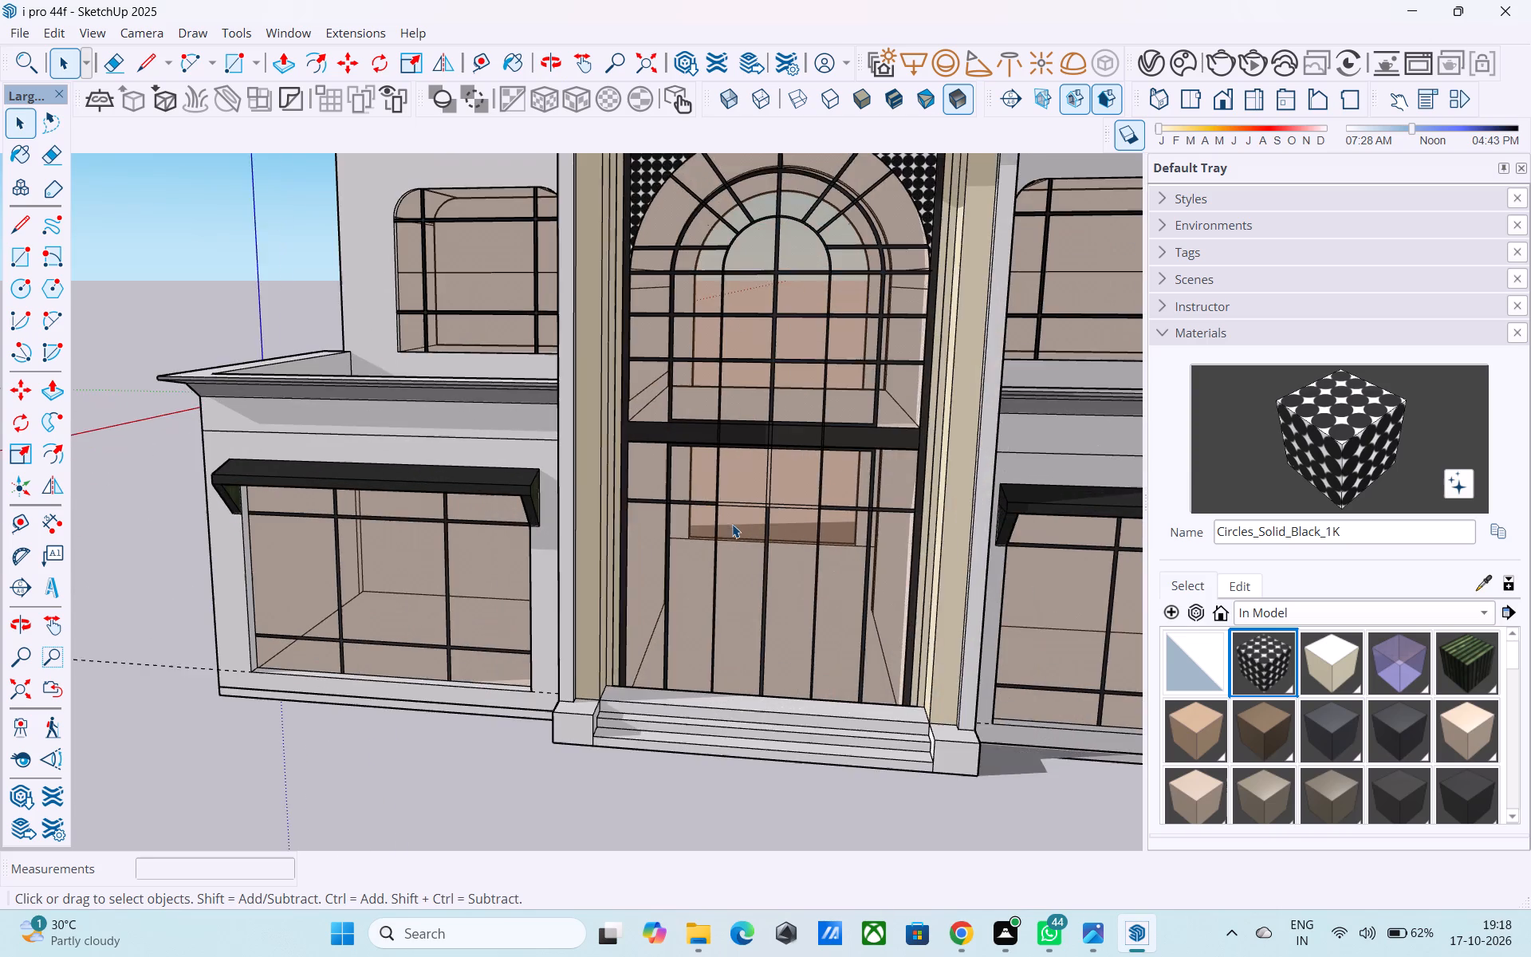
scroll(777, 568, up, 1)
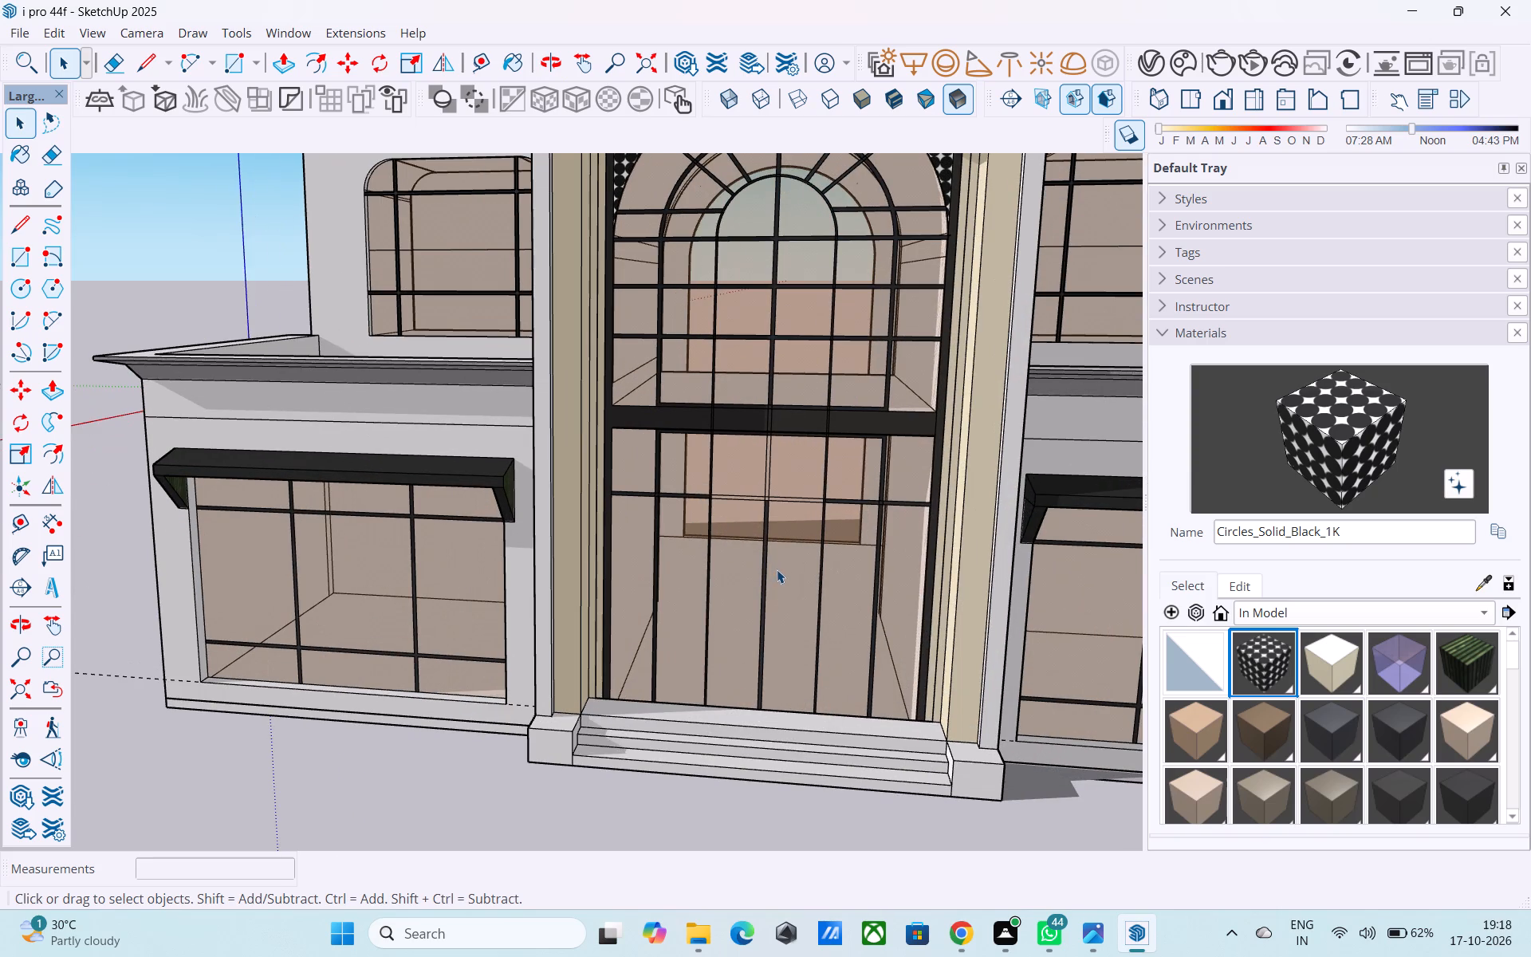
scroll(775, 565, up, 9)
scroll(775, 565, up, 17)
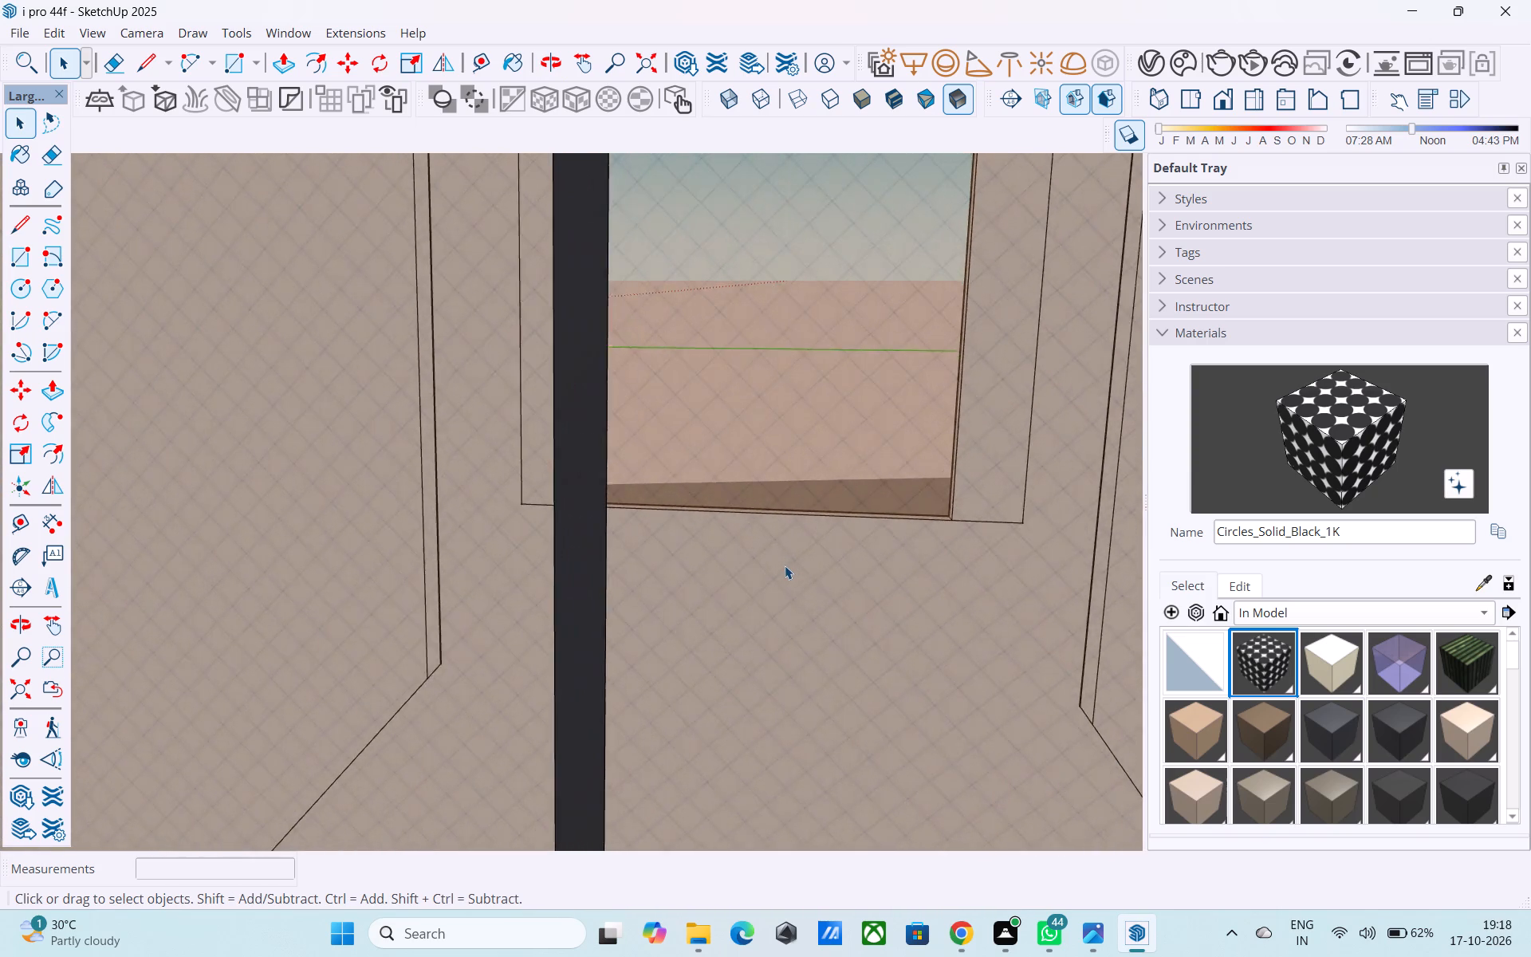
scroll(785, 565, up, 14)
scroll(785, 565, up, 17)
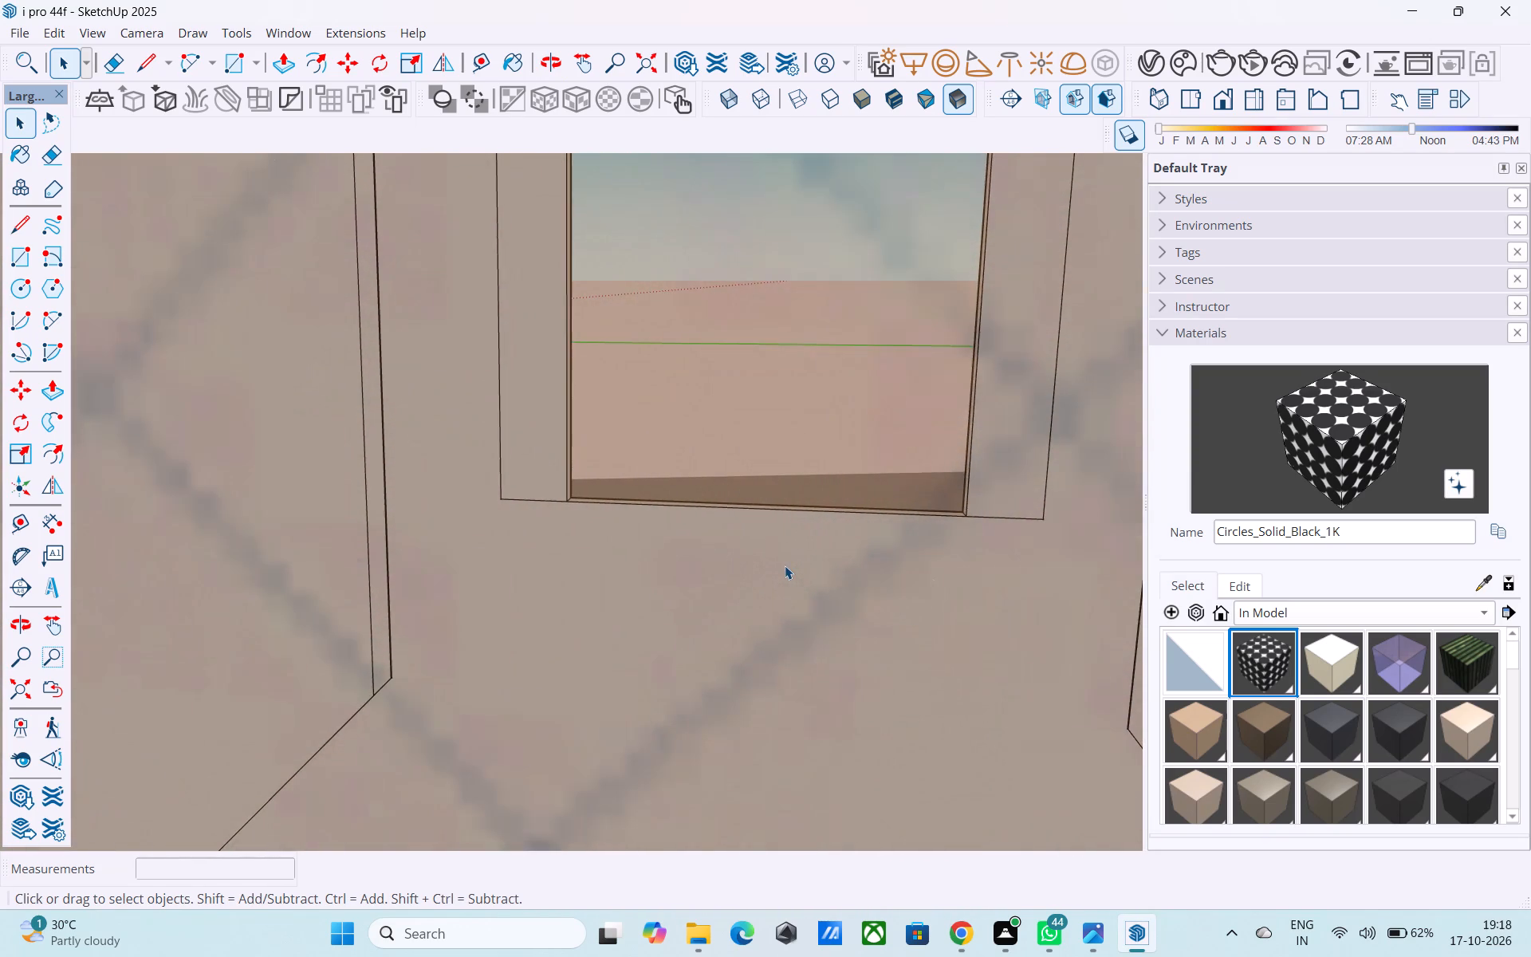
scroll(785, 565, up, 12)
middle_click(786, 564)
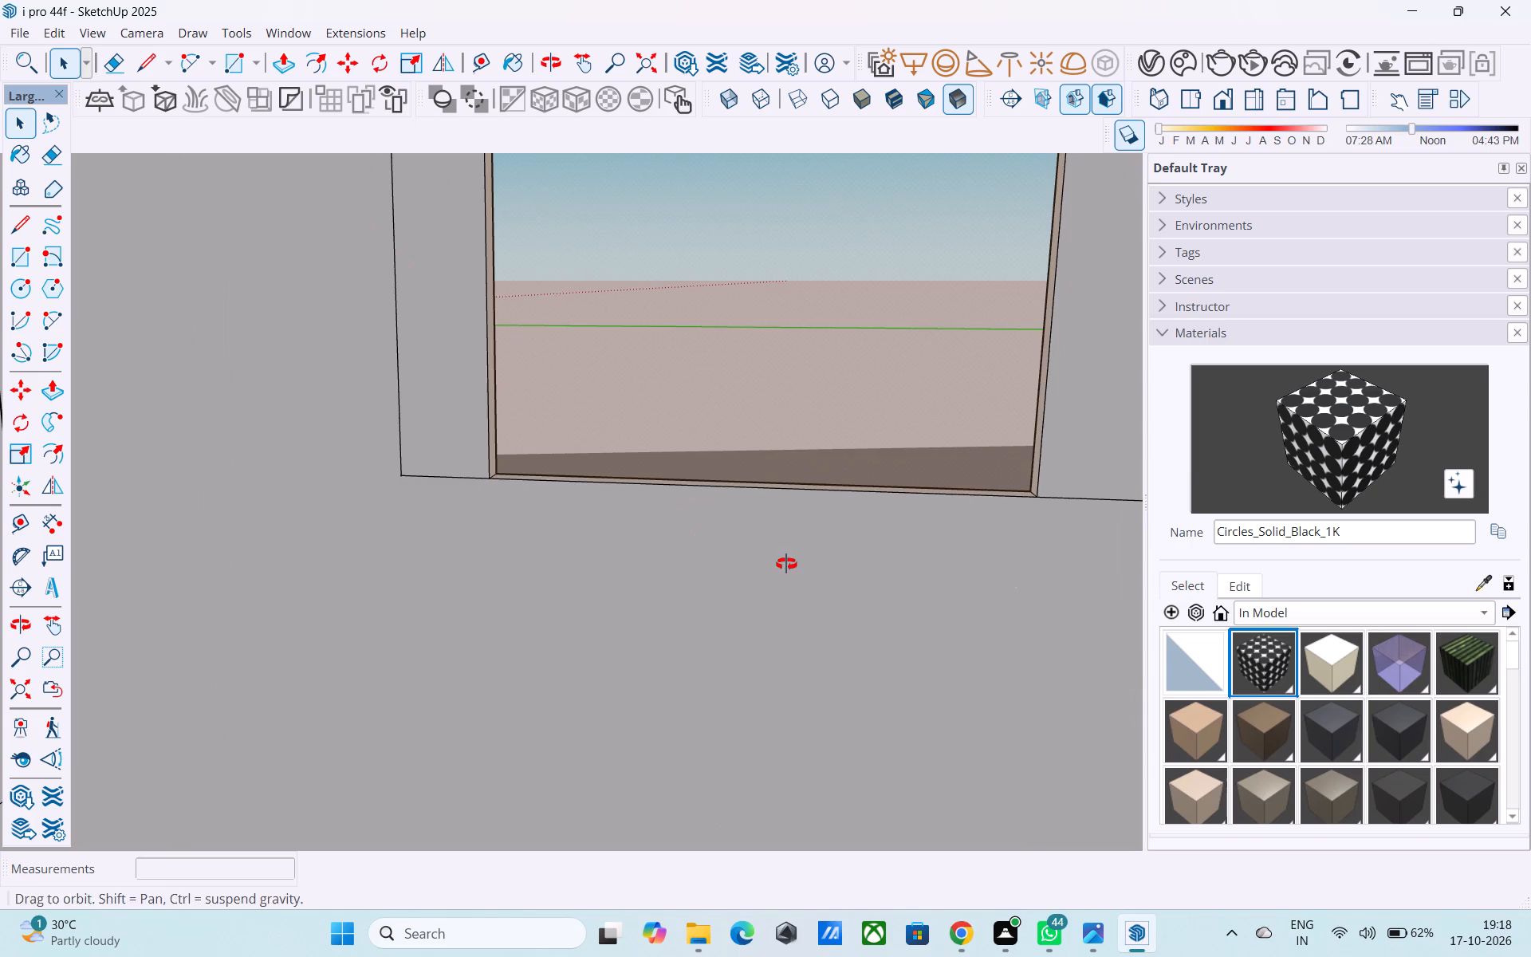
scroll(786, 564, up, 1)
Look around inside the entrance room at its walls, floor, rear window and the base of the front glazing.
click(30, 761)
drag(442, 679, 1190, 778)
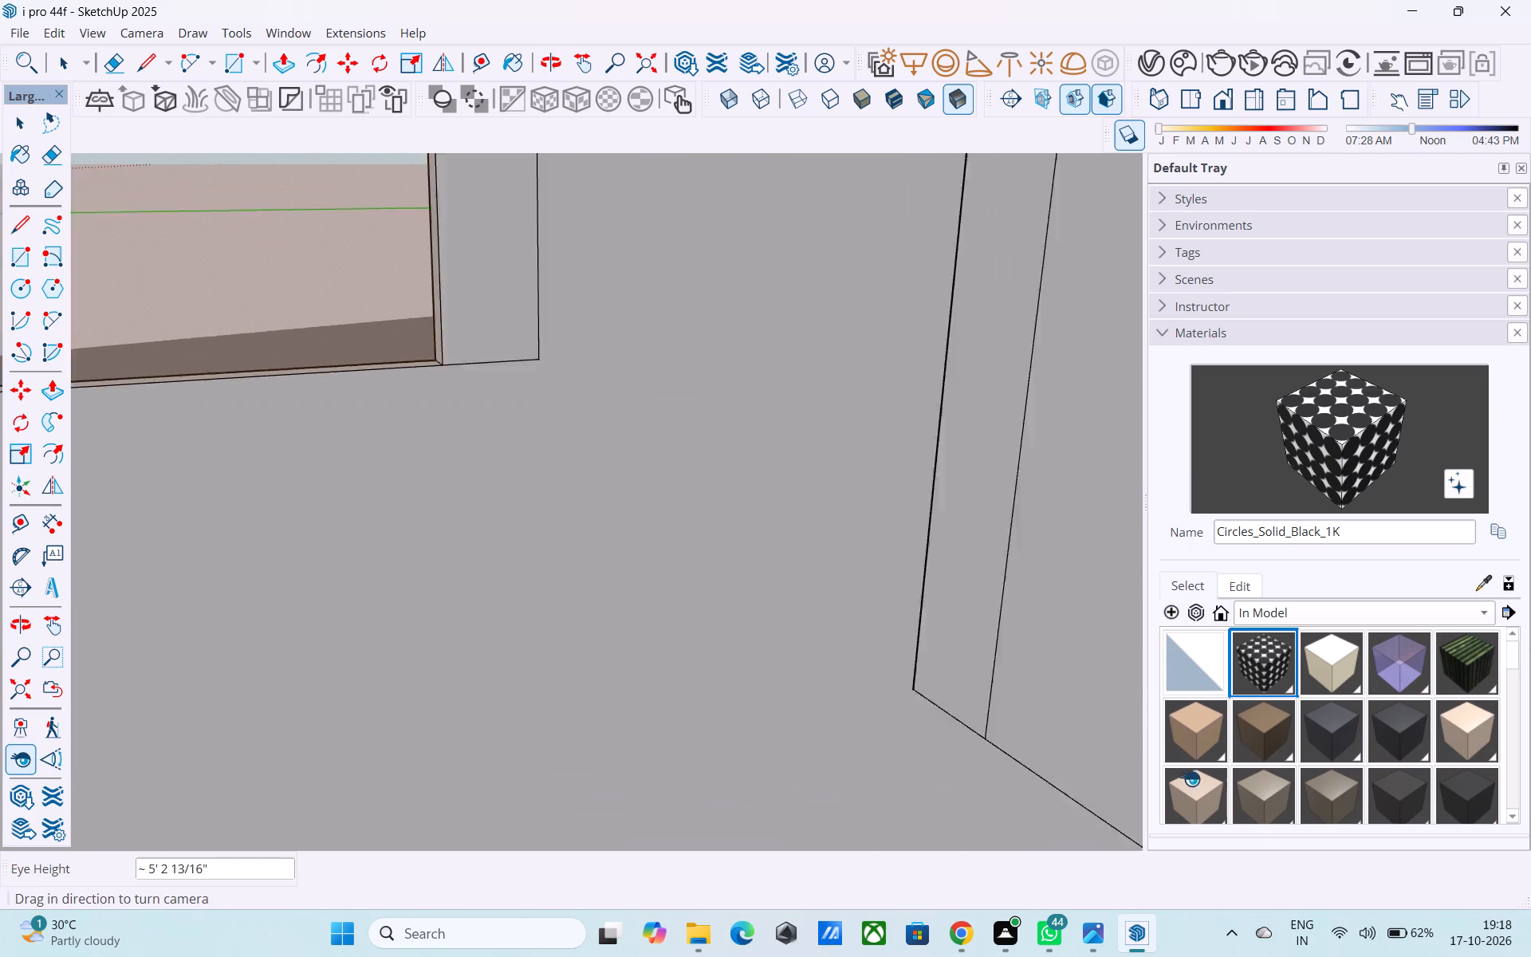
drag(1190, 778, 1241, 778)
drag(489, 557, 329, 850)
drag(406, 582, 1301, 579)
drag(420, 624, 1191, 573)
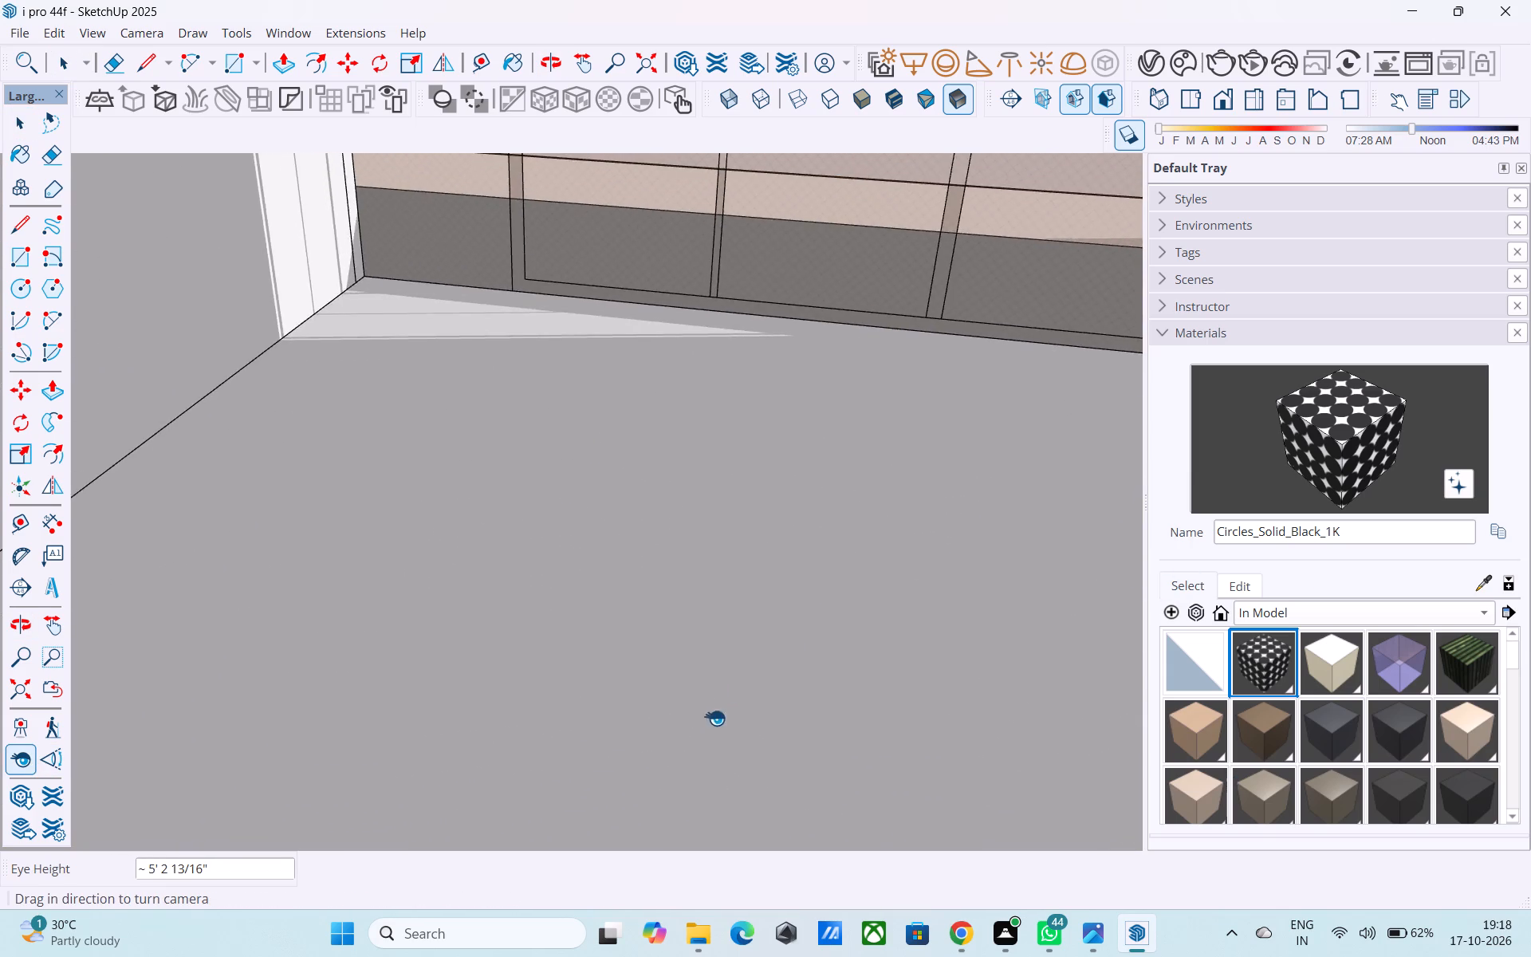
drag(718, 713, 828, 612)
middle_drag(828, 612, 846, 516)
drag(758, 688, 809, 466)
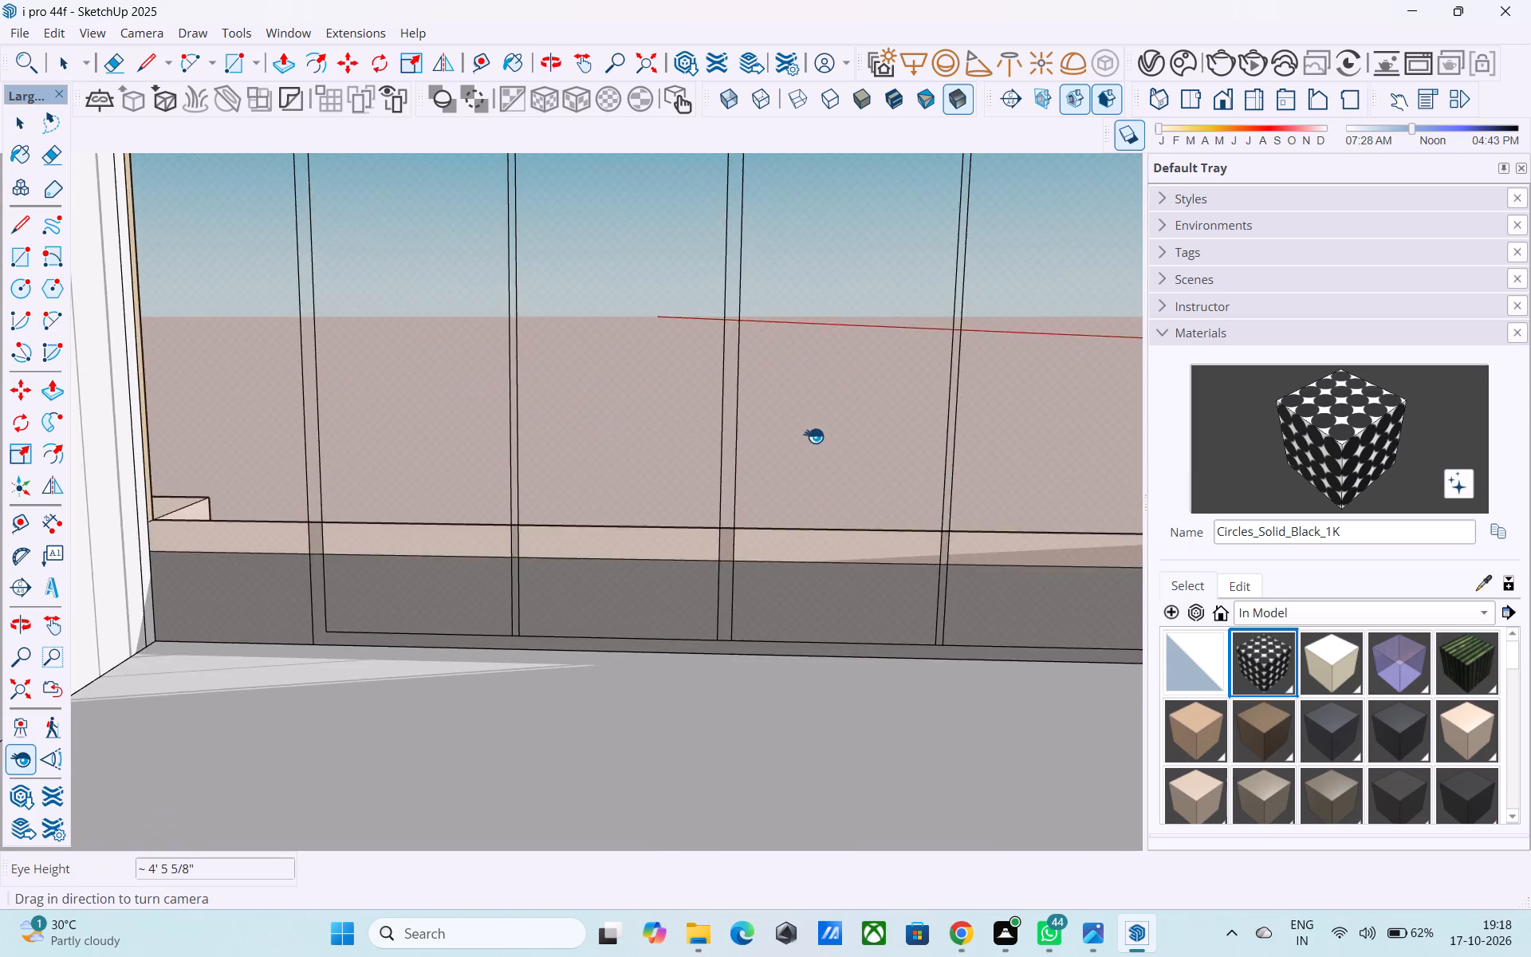
drag(800, 703, 879, 437)
drag(765, 605, 919, 393)
drag(780, 691, 934, 471)
drag(659, 616, 1202, 615)
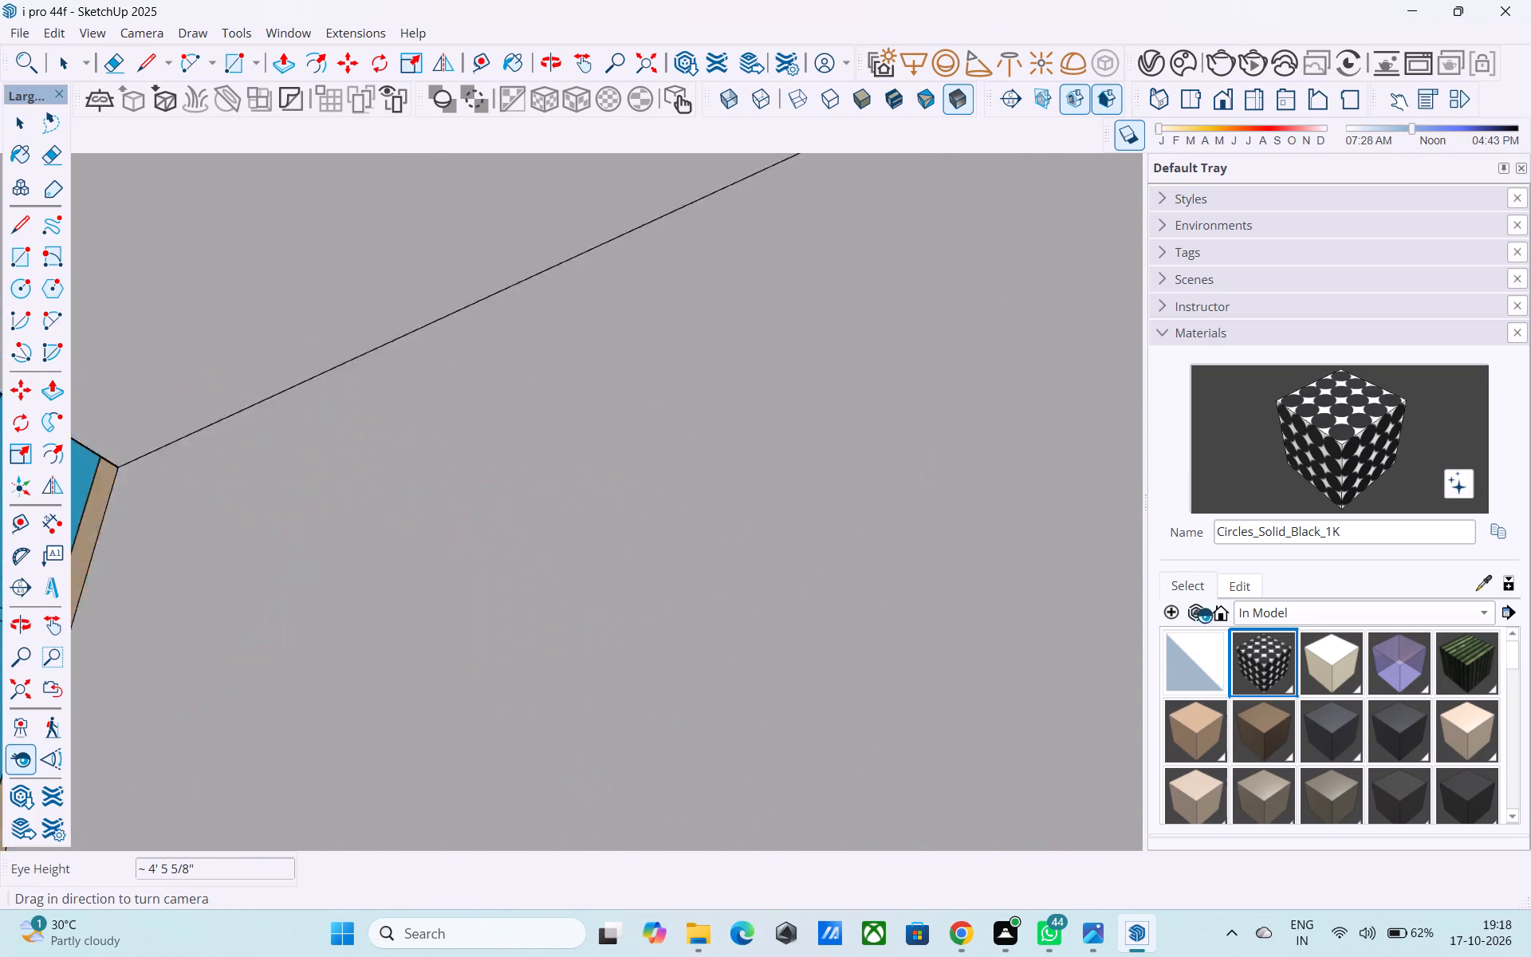
drag(1202, 615, 1439, 656)
drag(584, 471, 1211, 508)
drag(430, 357, 1156, 712)
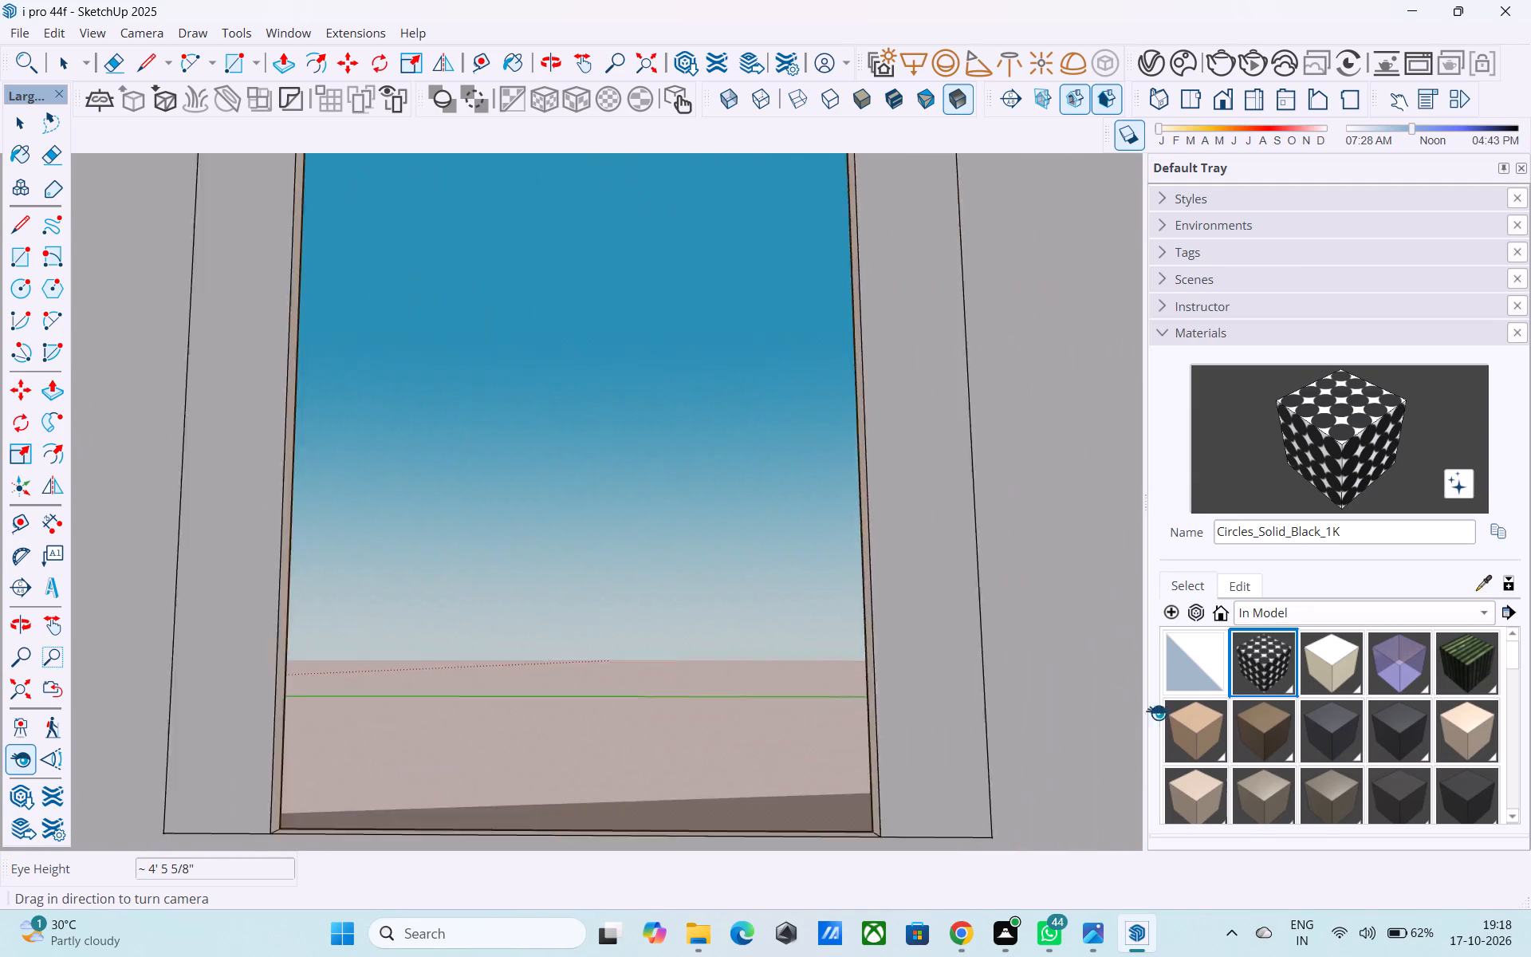
drag(1156, 712, 1251, 751)
drag(459, 613, 1079, 924)
drag(406, 663, 1021, 819)
drag(194, 707, 994, 829)
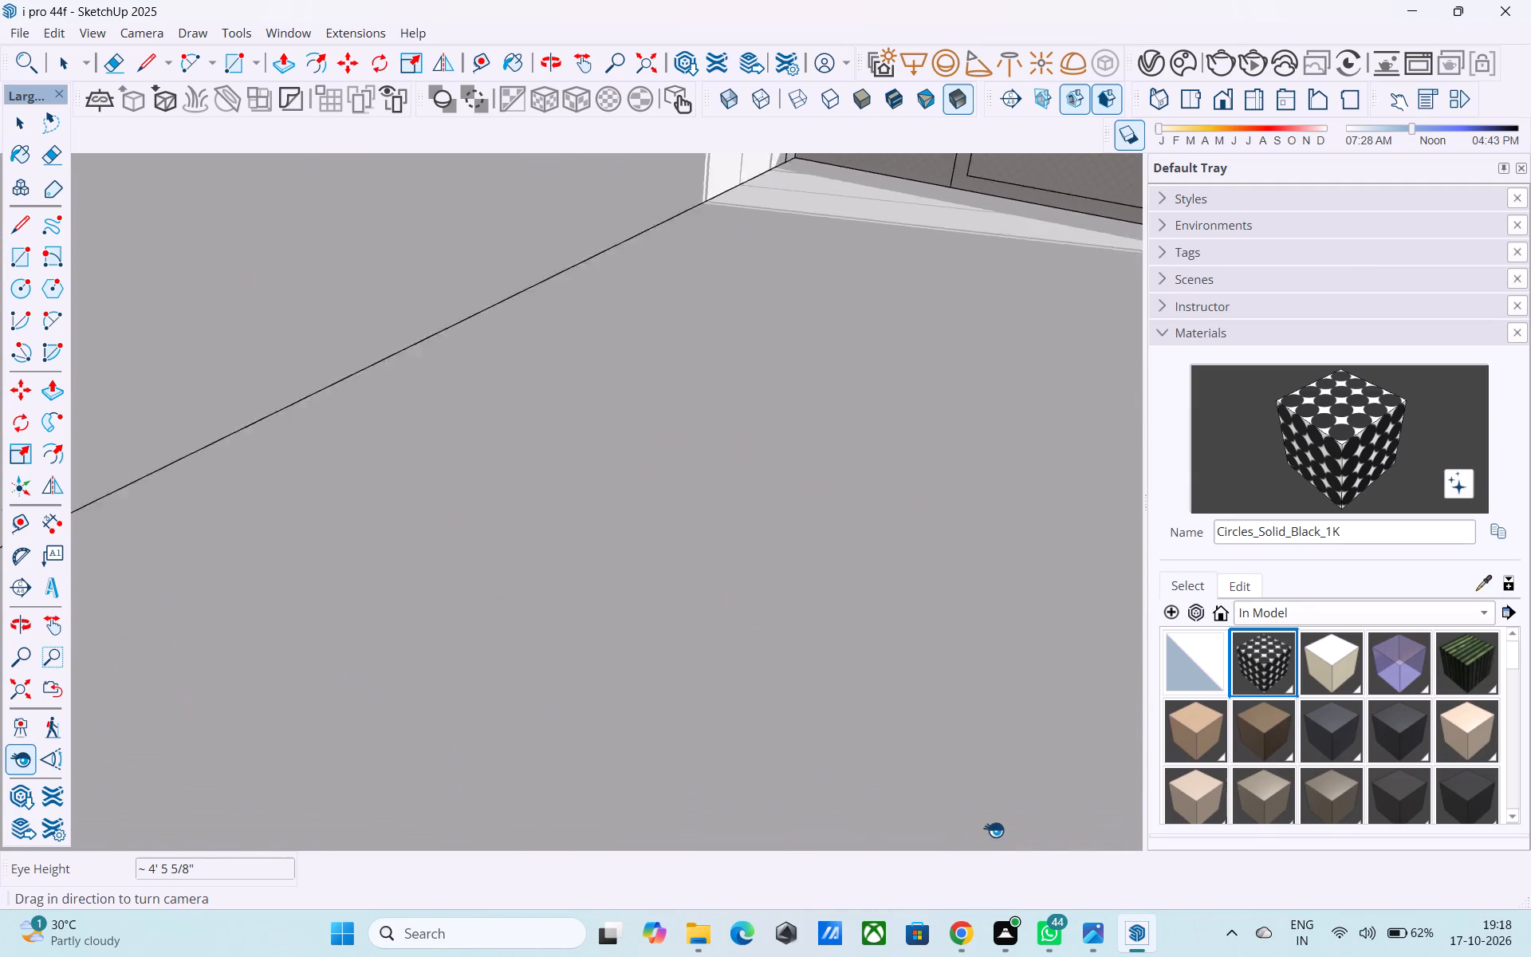
drag(994, 829, 1001, 829)
middle_drag(739, 792, 973, 754)
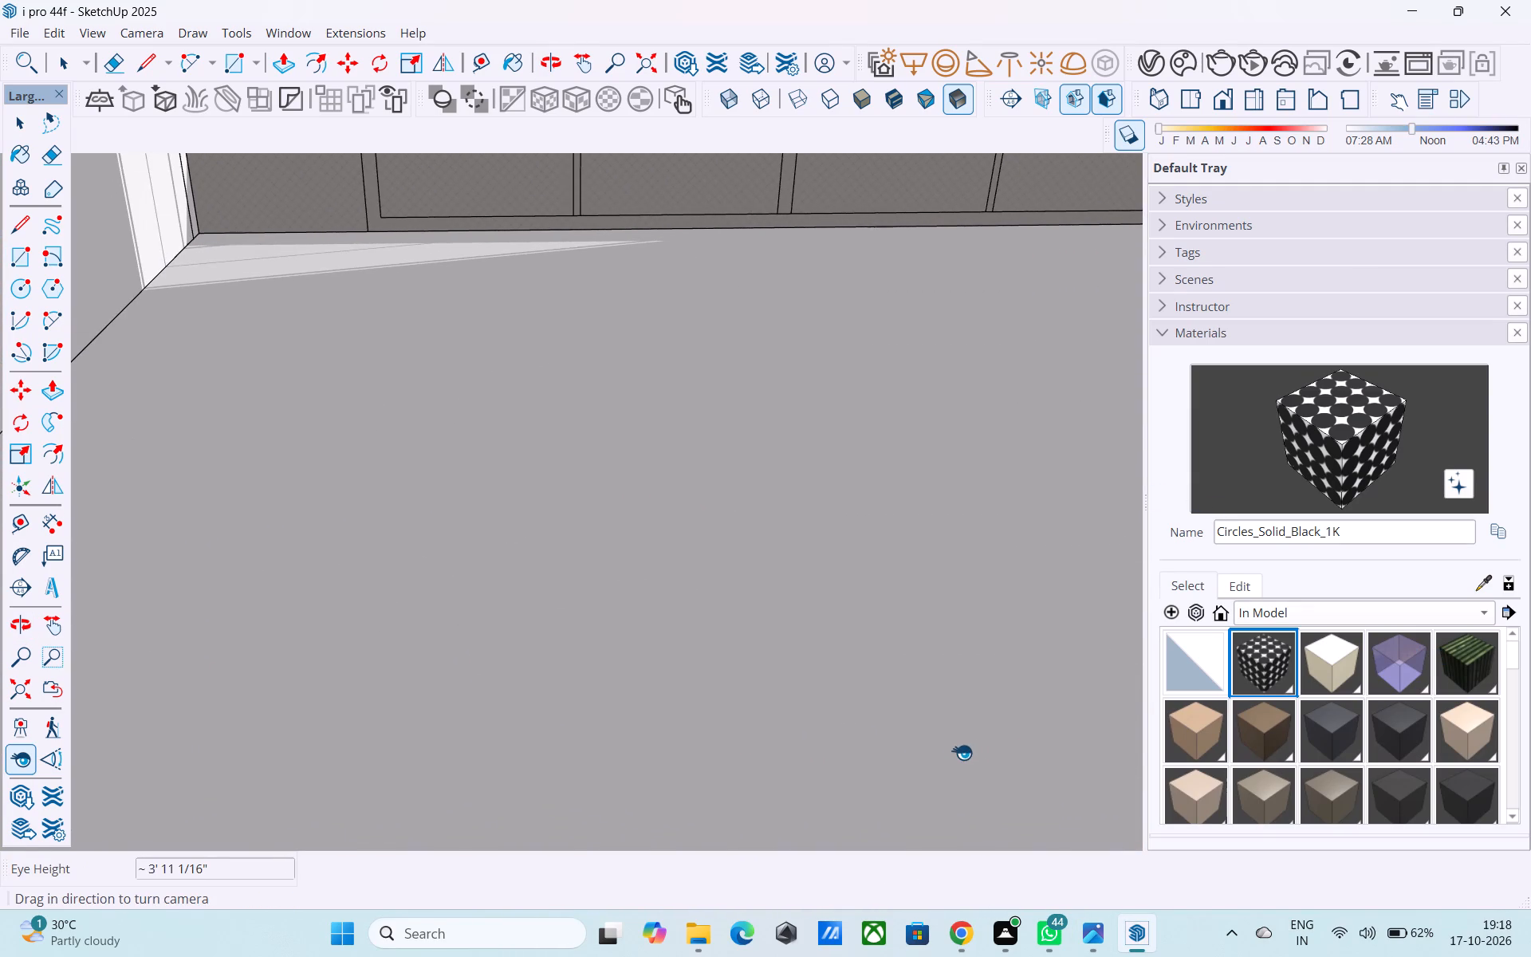
scroll(959, 754, down, 1)
middle_drag(959, 754, 889, 714)
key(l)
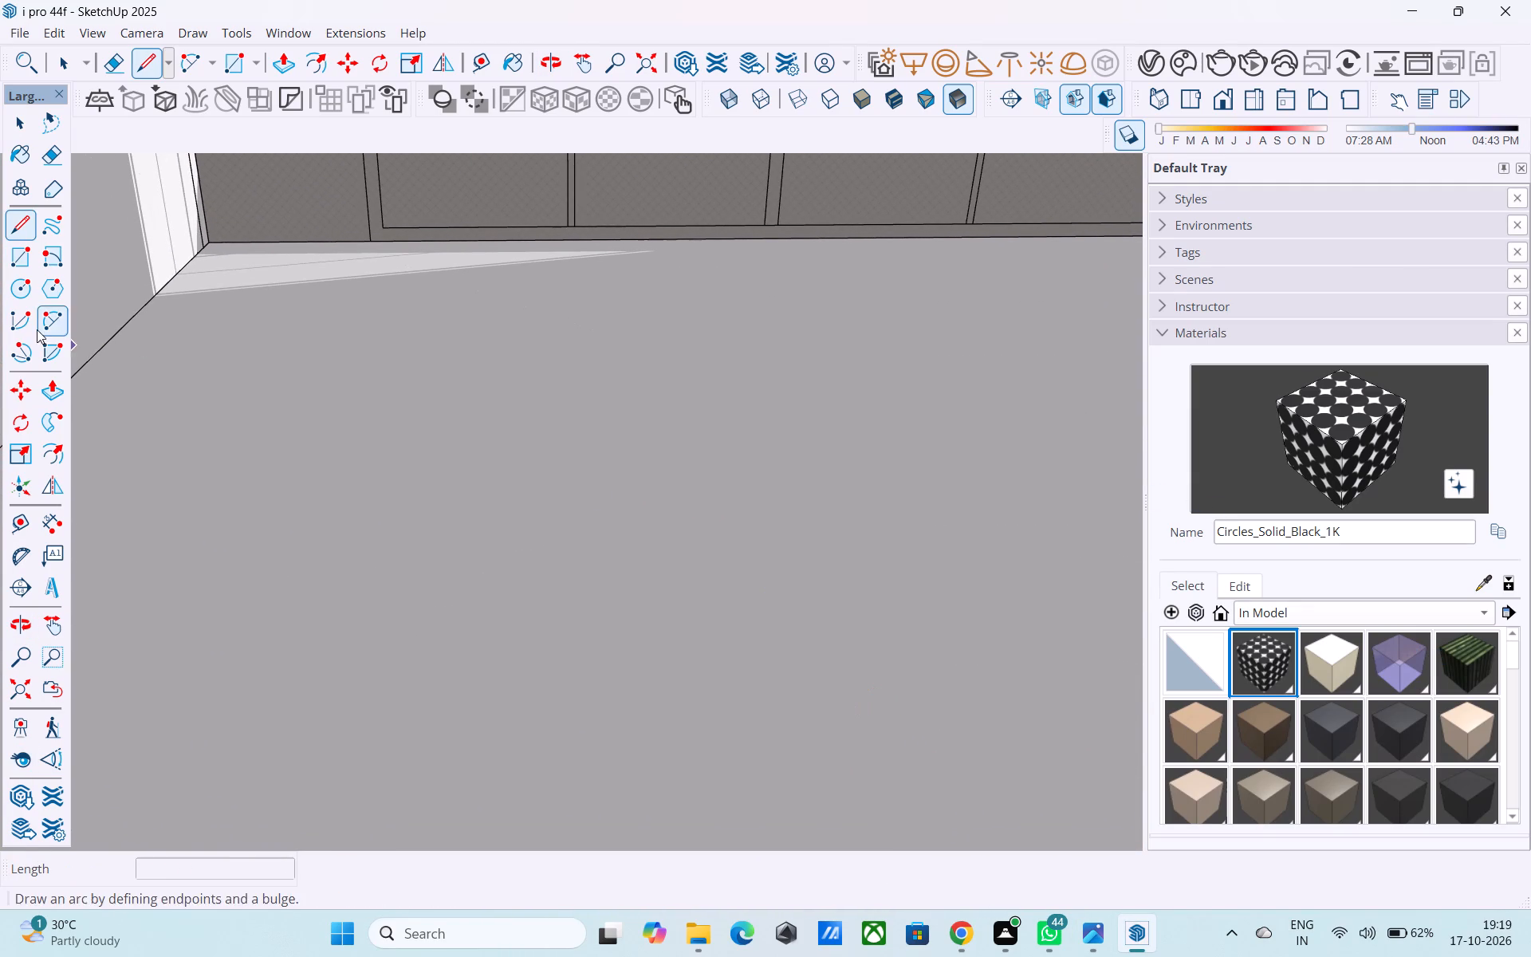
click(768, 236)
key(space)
Open the group containing the entrance room's floor for editing.
double_click(828, 561)
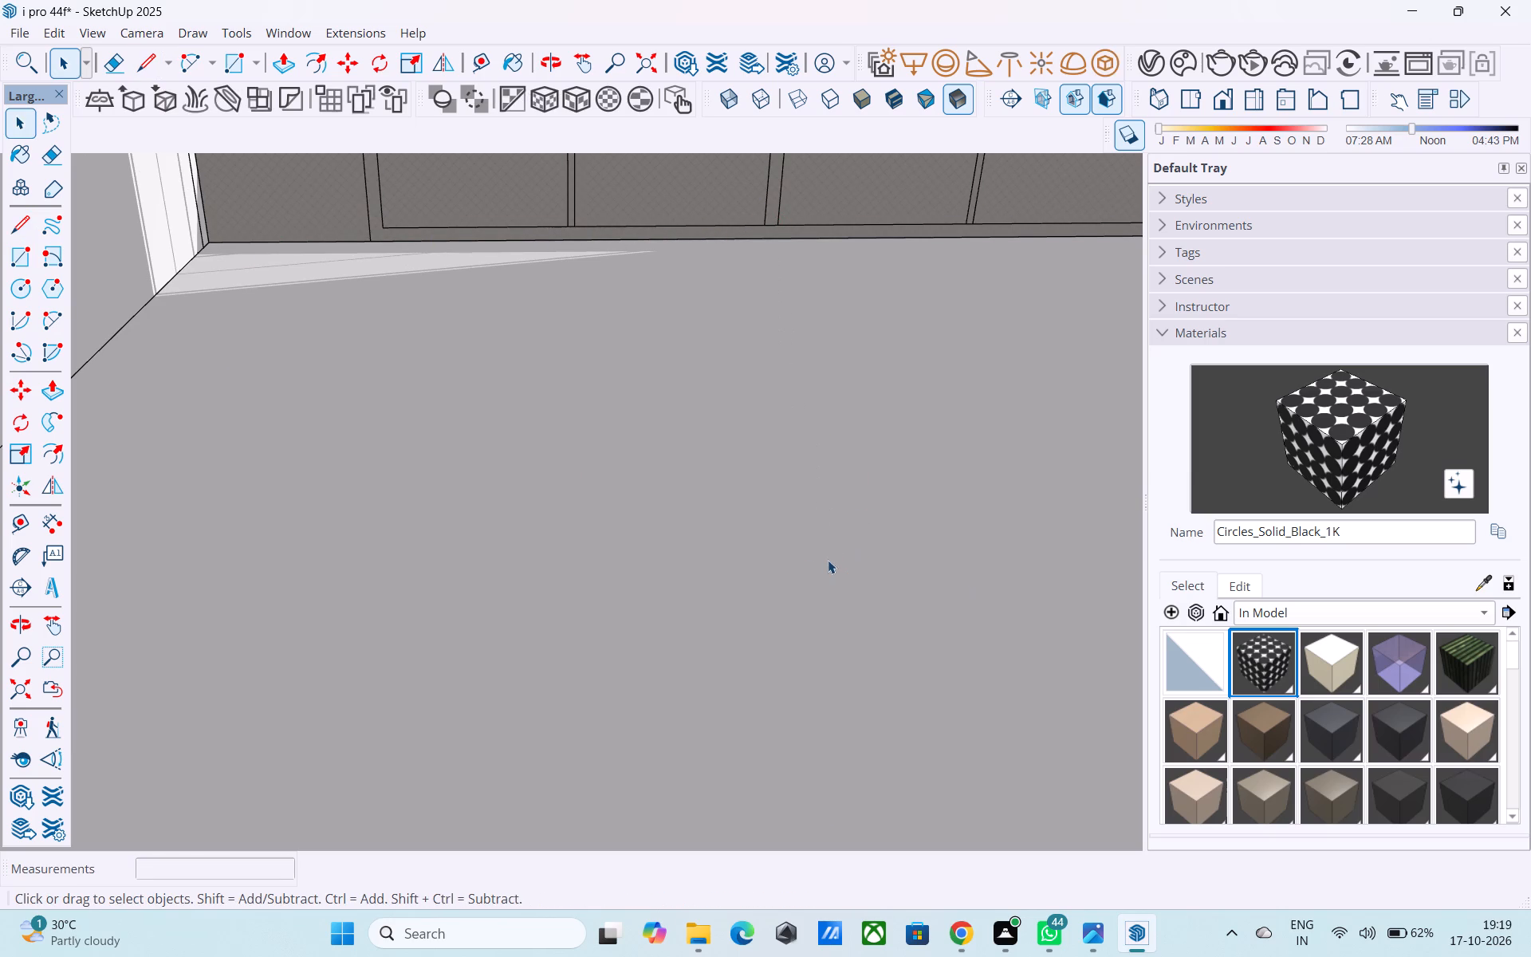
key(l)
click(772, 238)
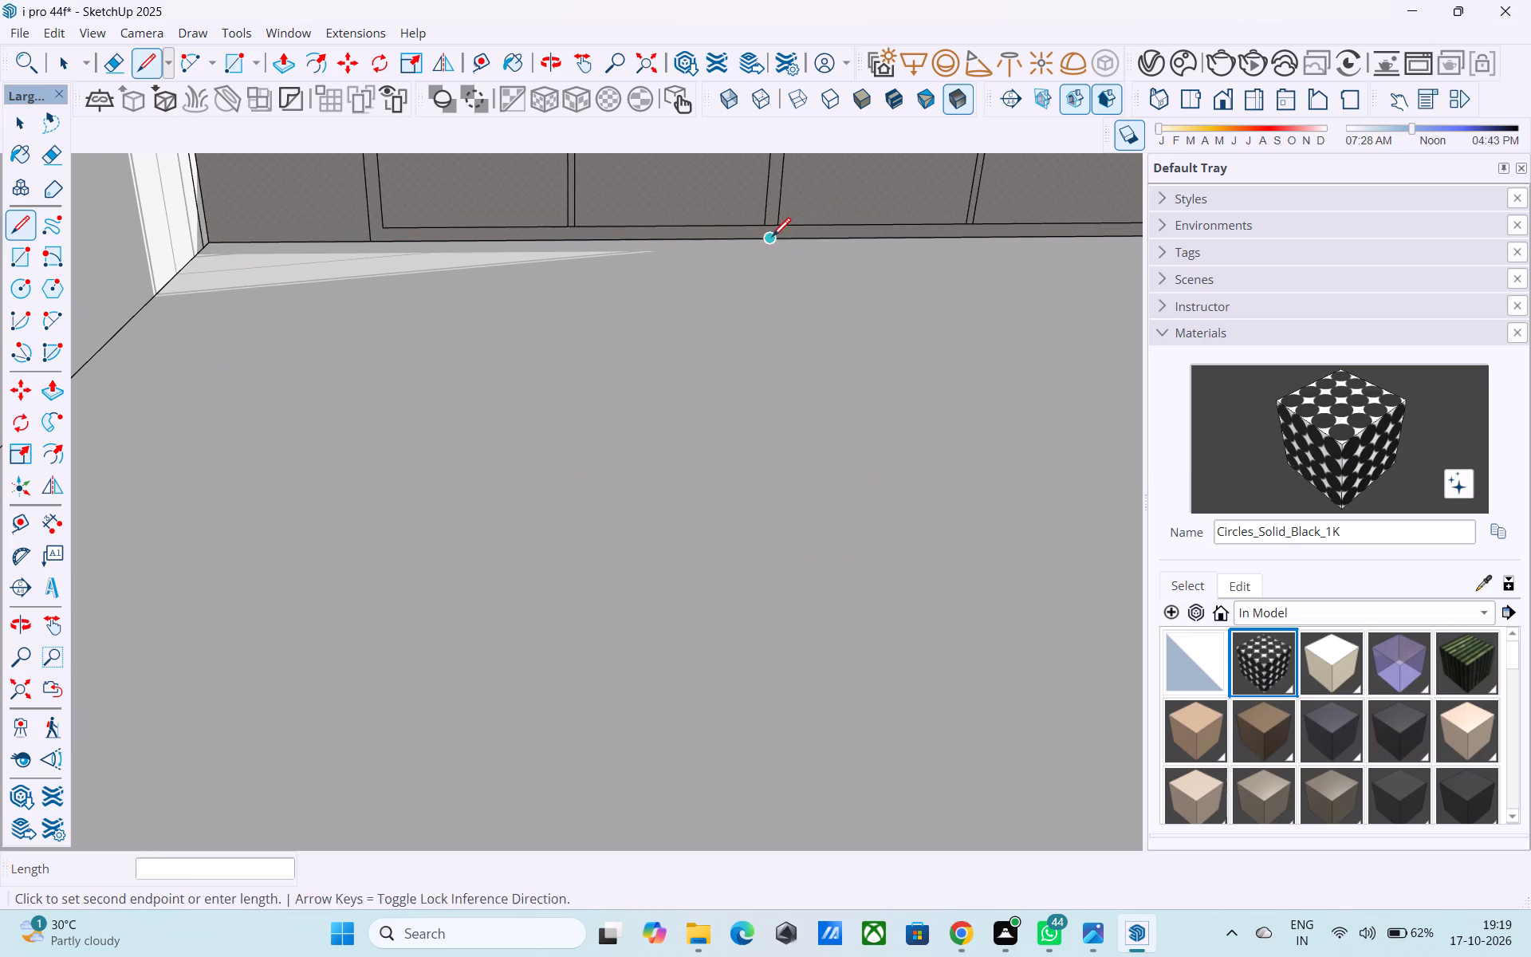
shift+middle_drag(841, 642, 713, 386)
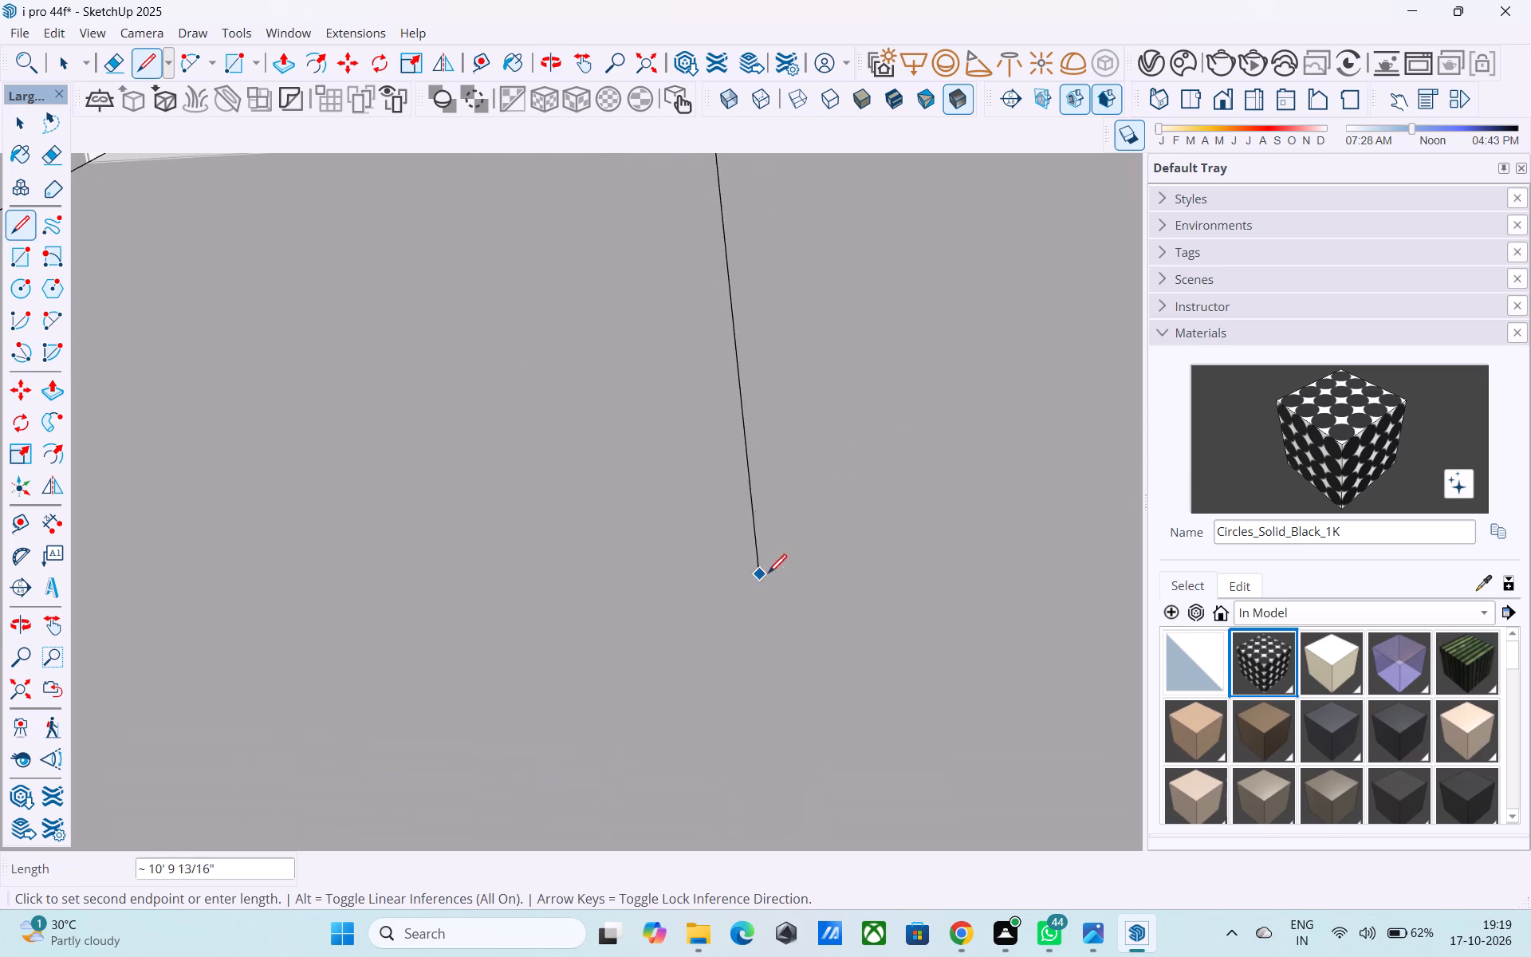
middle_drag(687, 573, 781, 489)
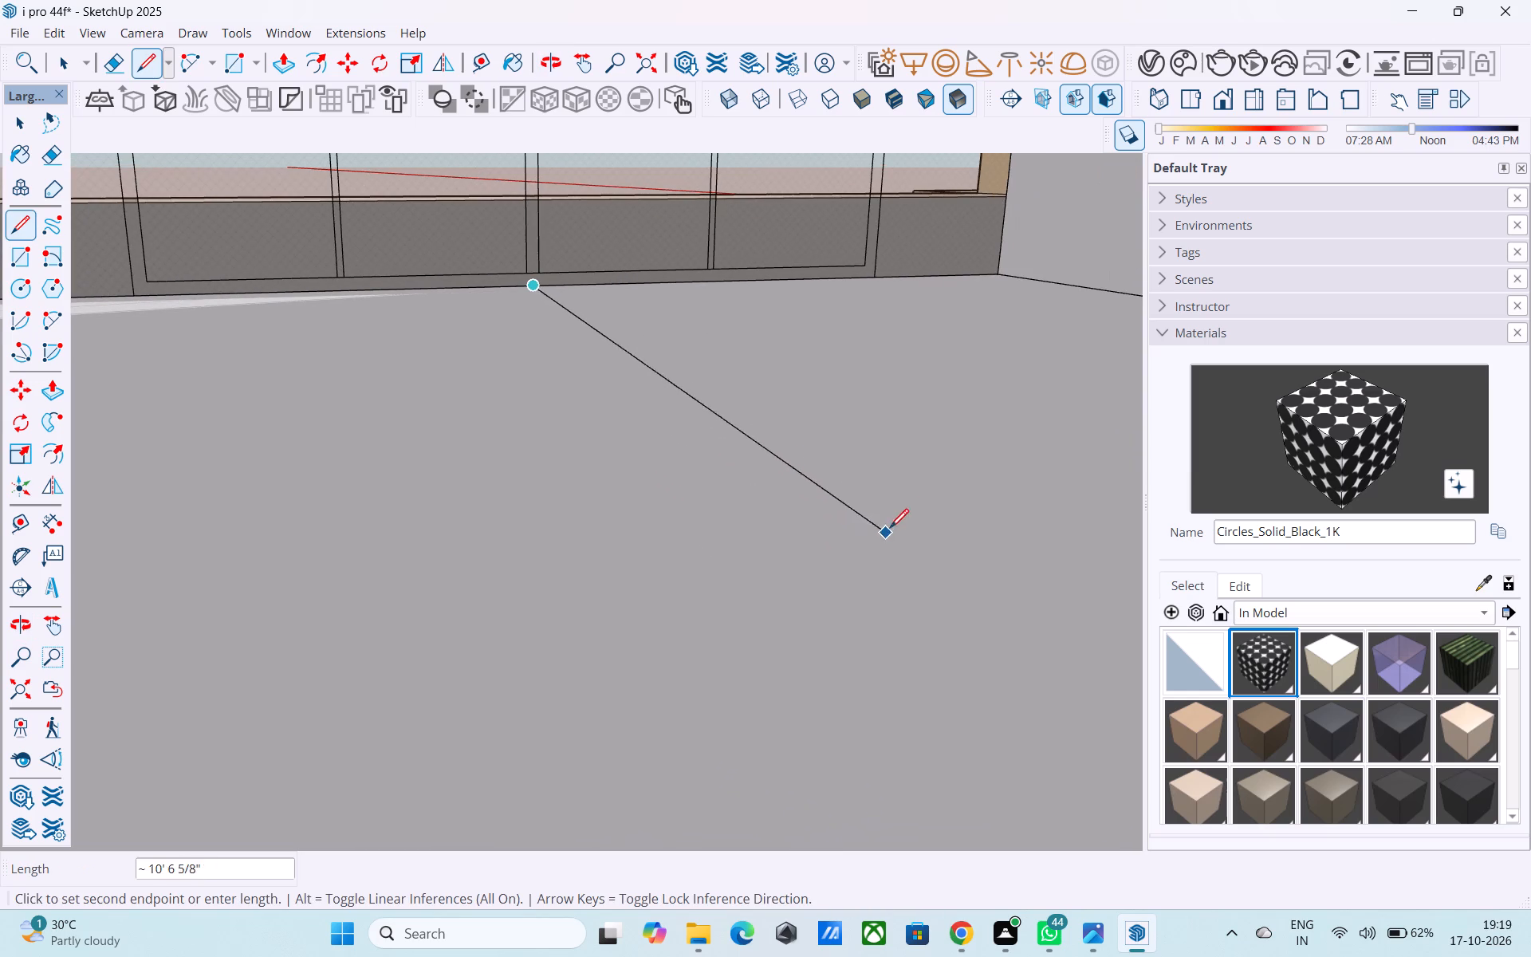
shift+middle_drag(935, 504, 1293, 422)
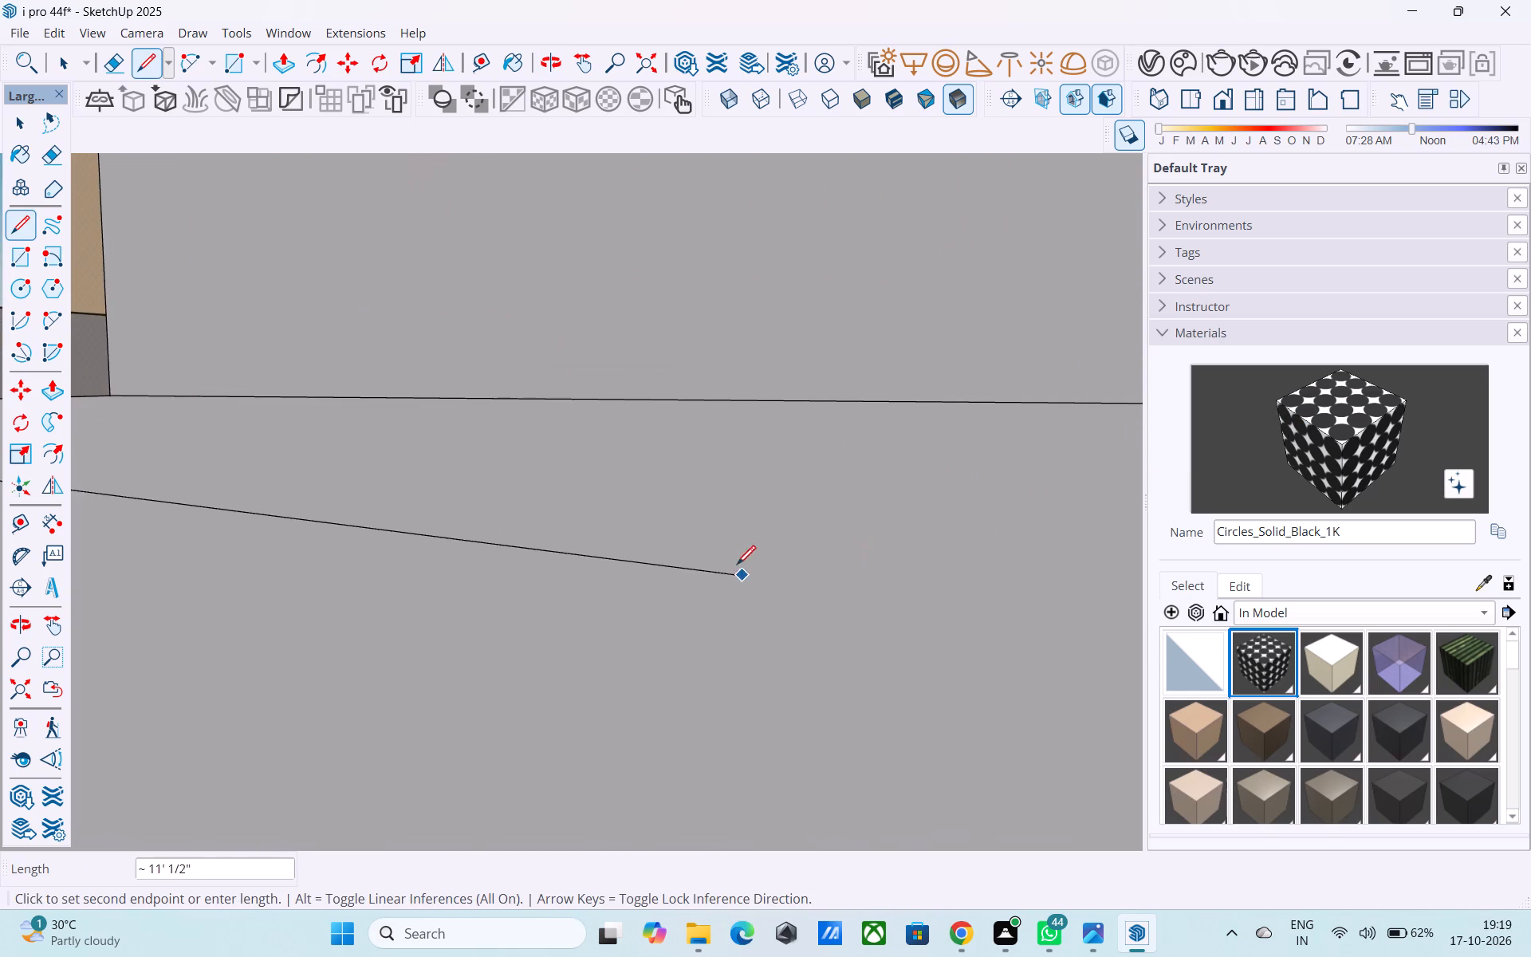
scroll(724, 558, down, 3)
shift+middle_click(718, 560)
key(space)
Draw a 14' line across the entrance room's floor between the base edges of the two side walls, parallel to the glazing.
key(l)
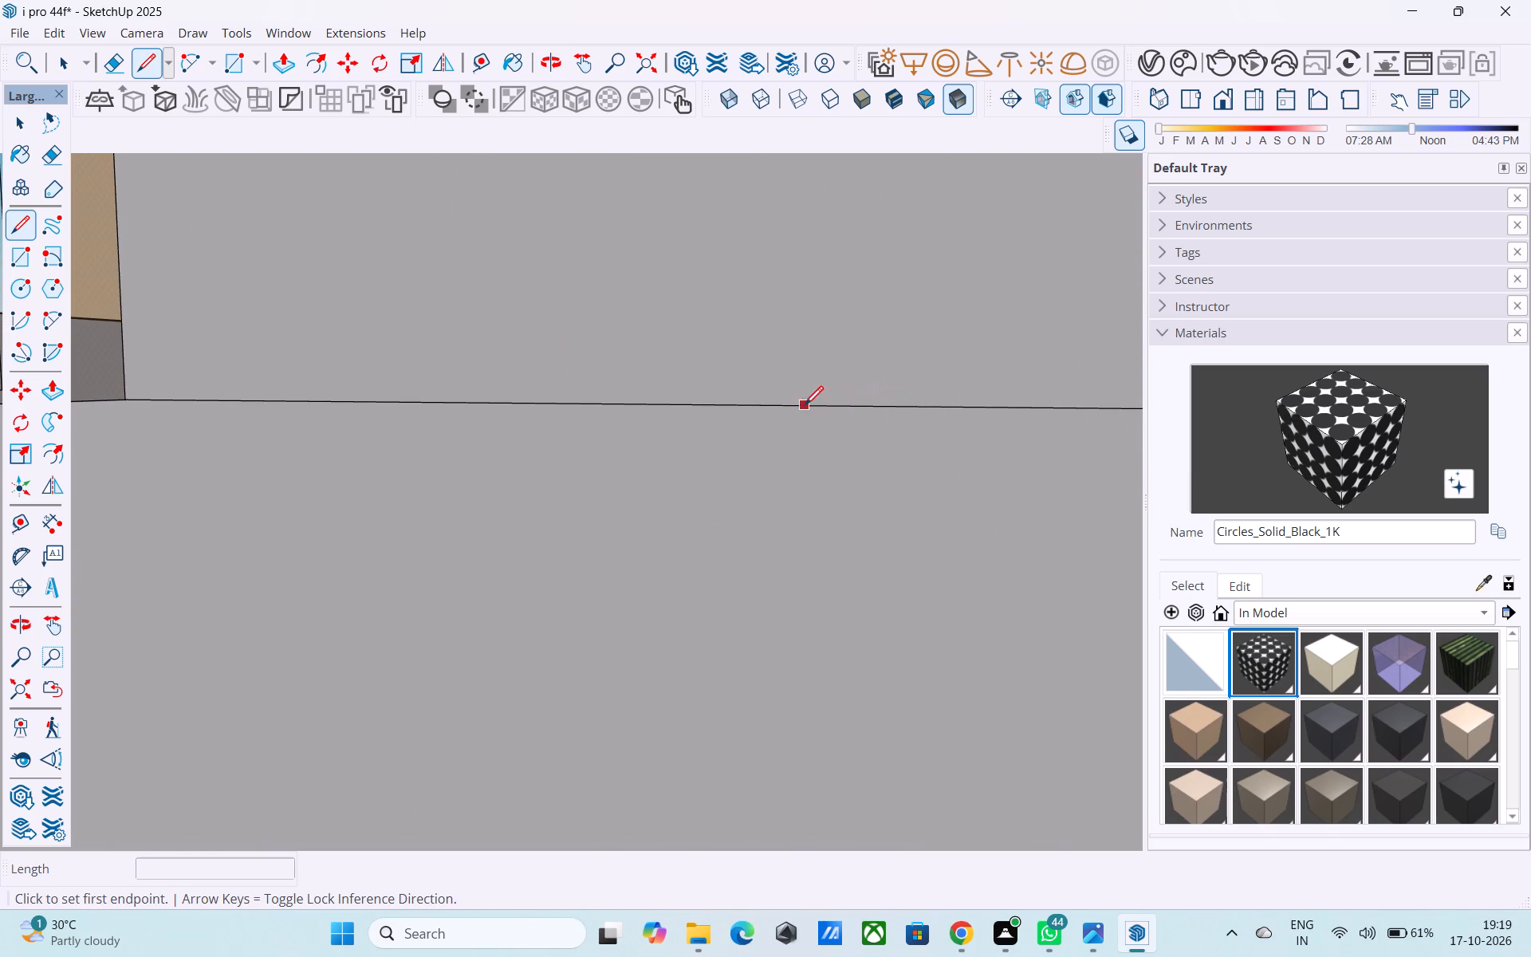
click(828, 404)
middle_drag(857, 553, 1136, 525)
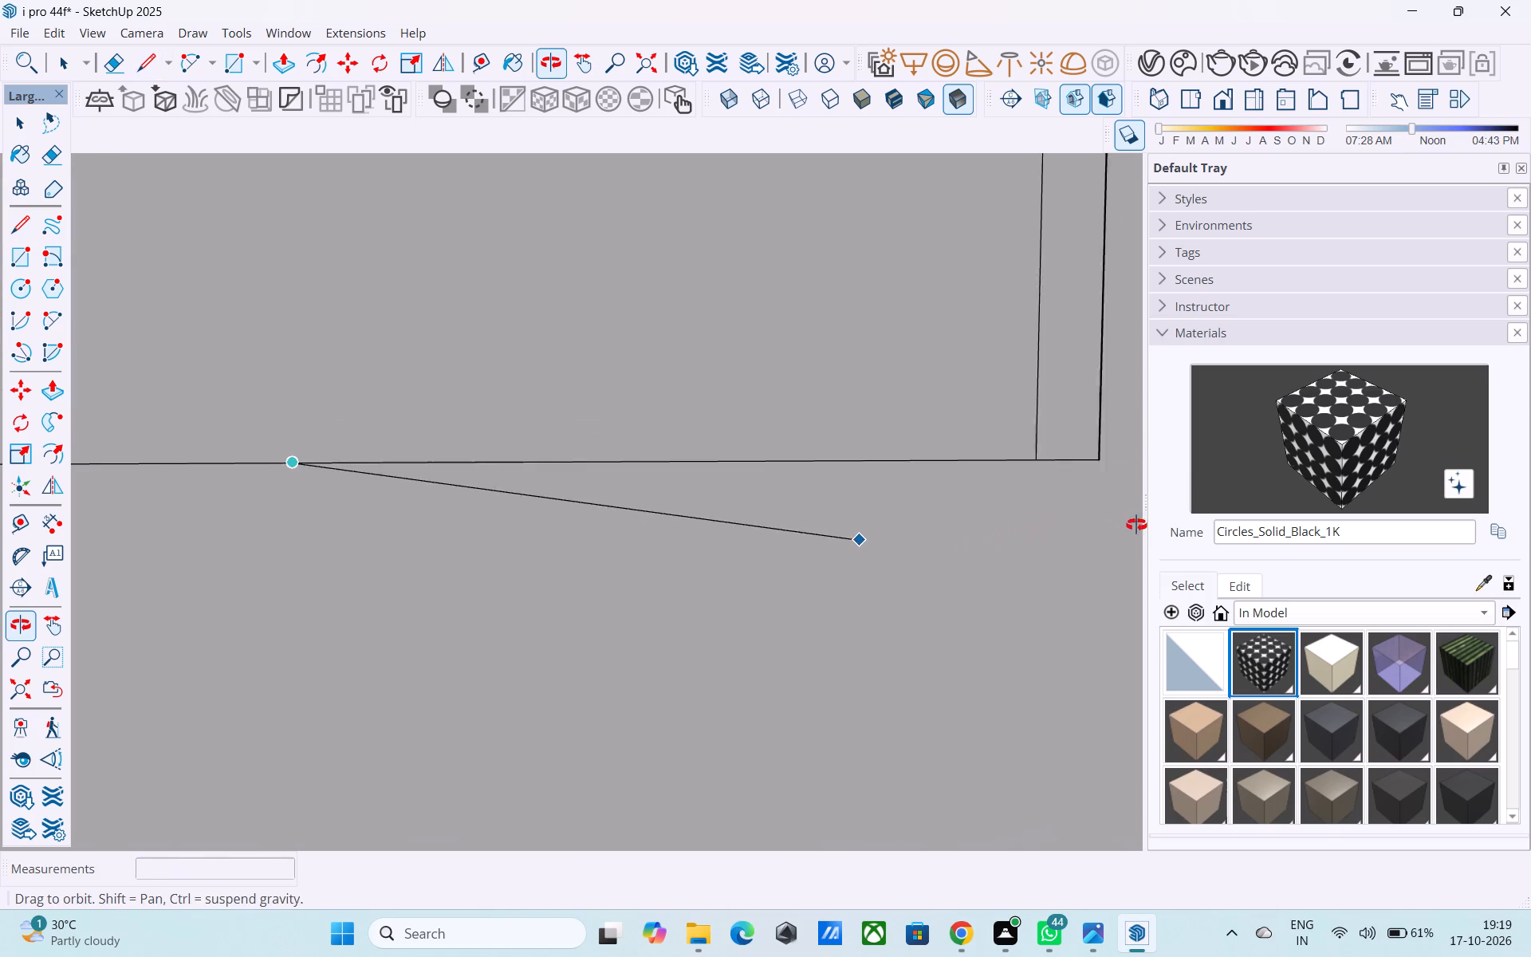
middle_drag(1136, 525, 1149, 526)
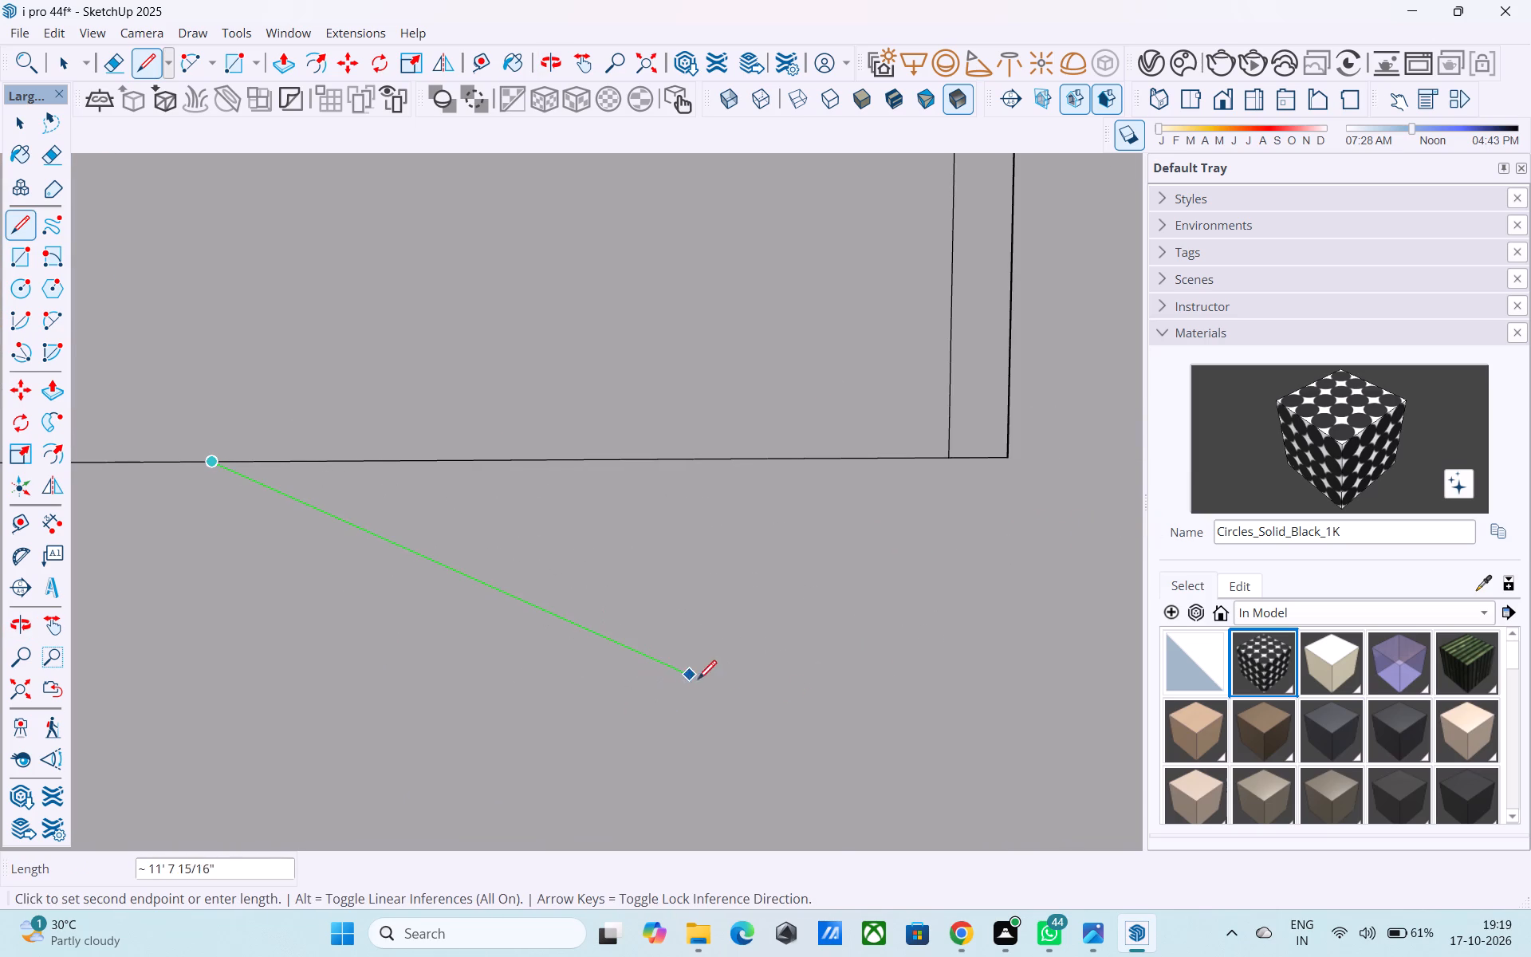
middle_drag(805, 727, 1294, 661)
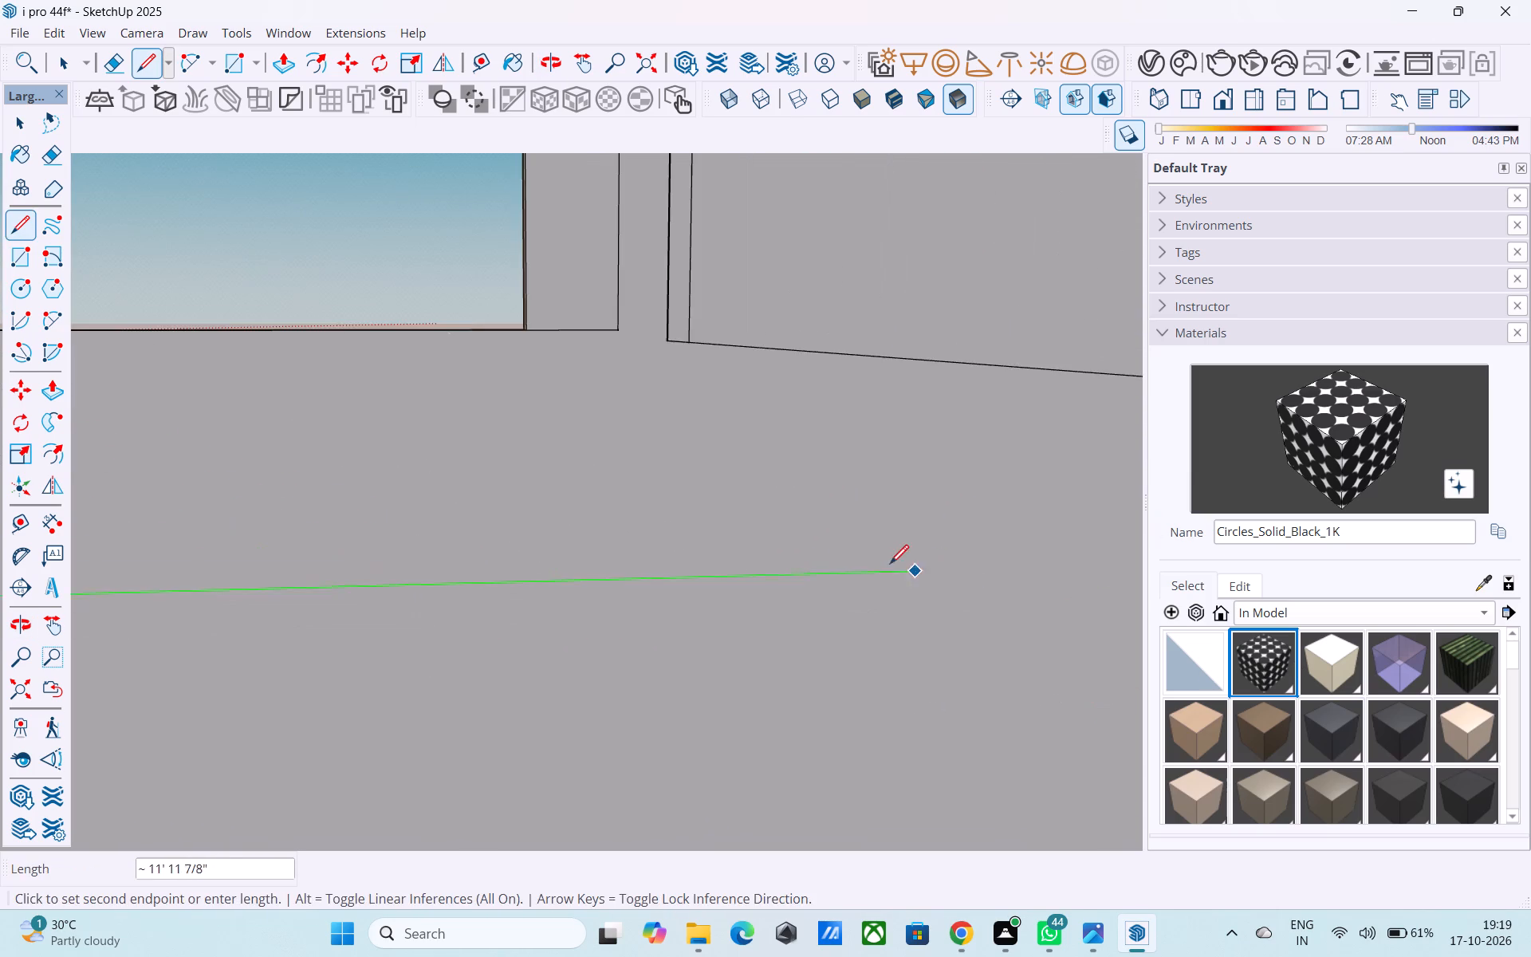
middle_drag(888, 565, 1262, 560)
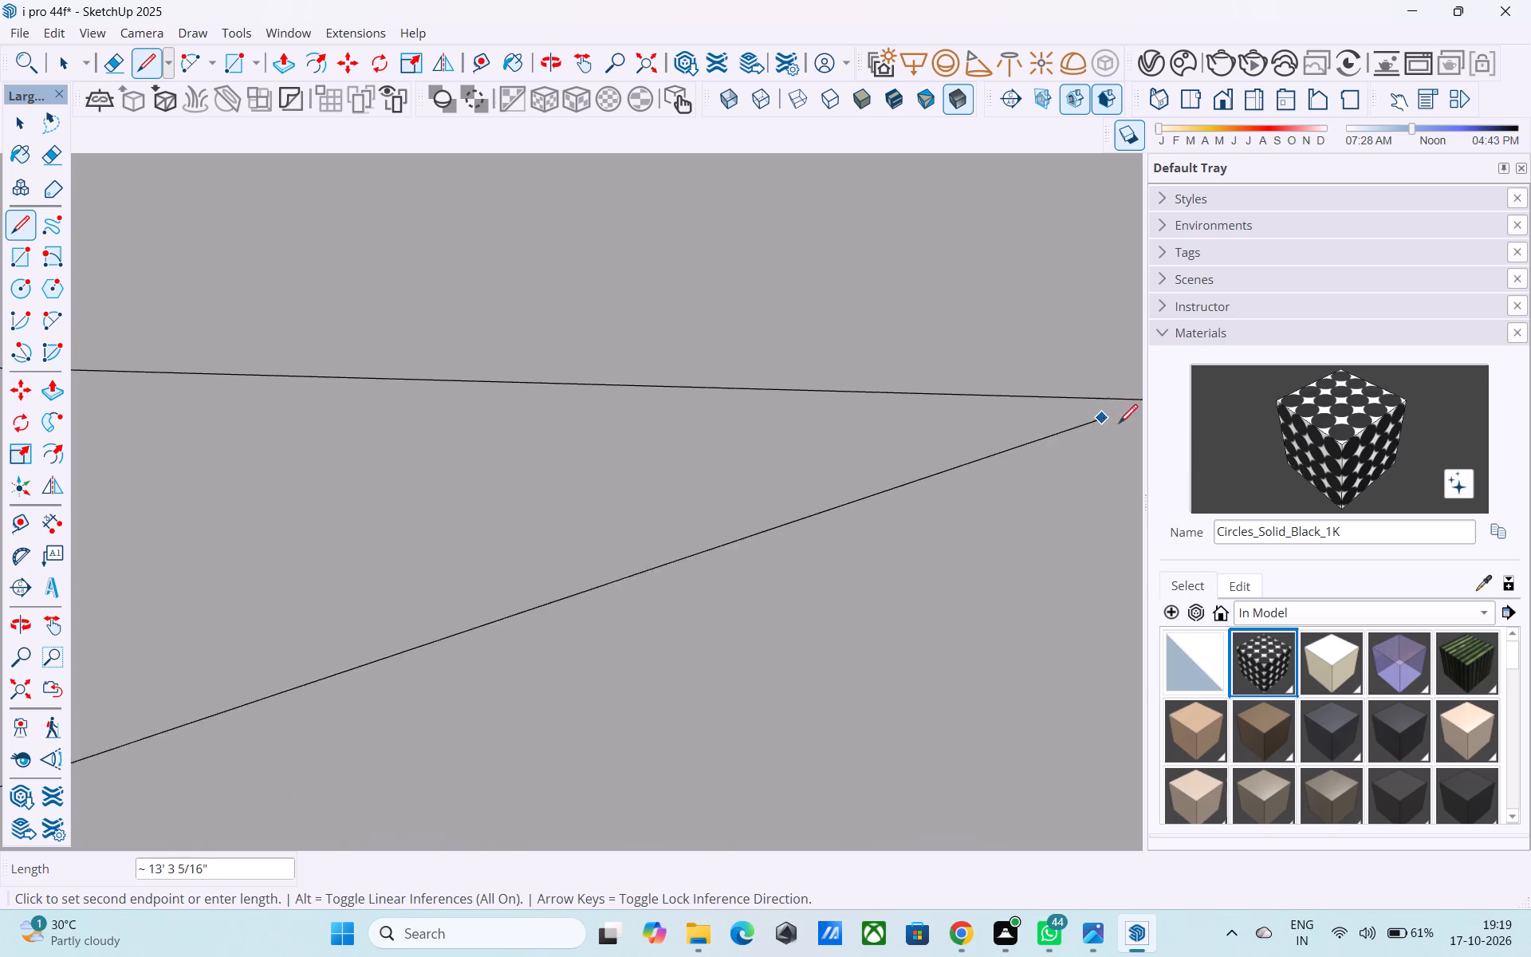
middle_drag(1128, 428, 901, 431)
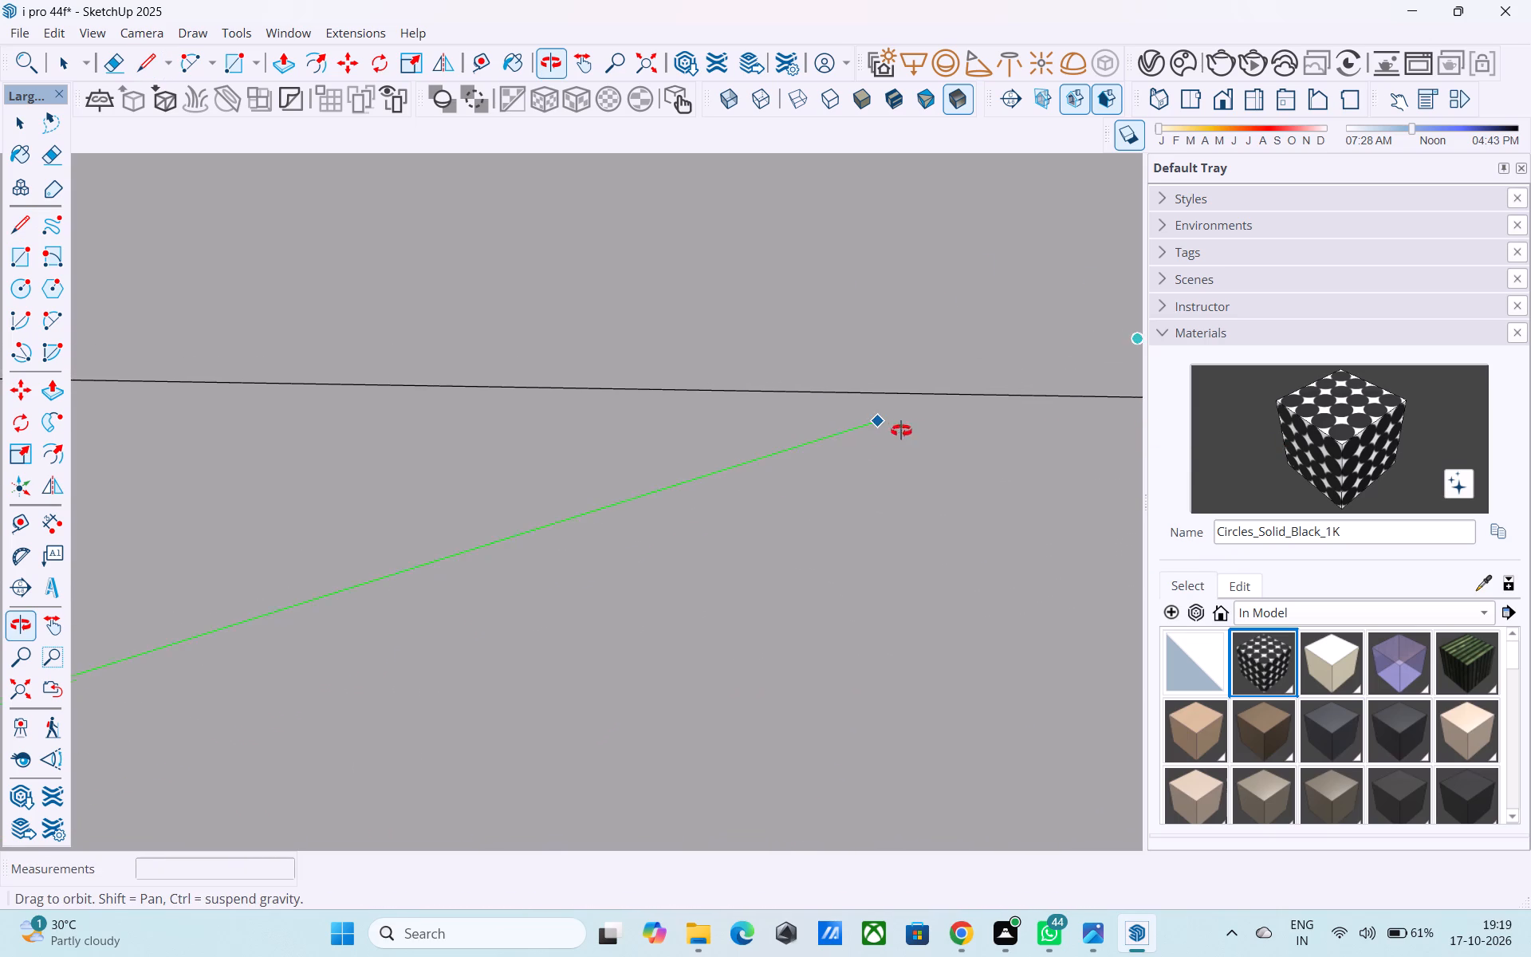
middle_drag(901, 431, 991, 433)
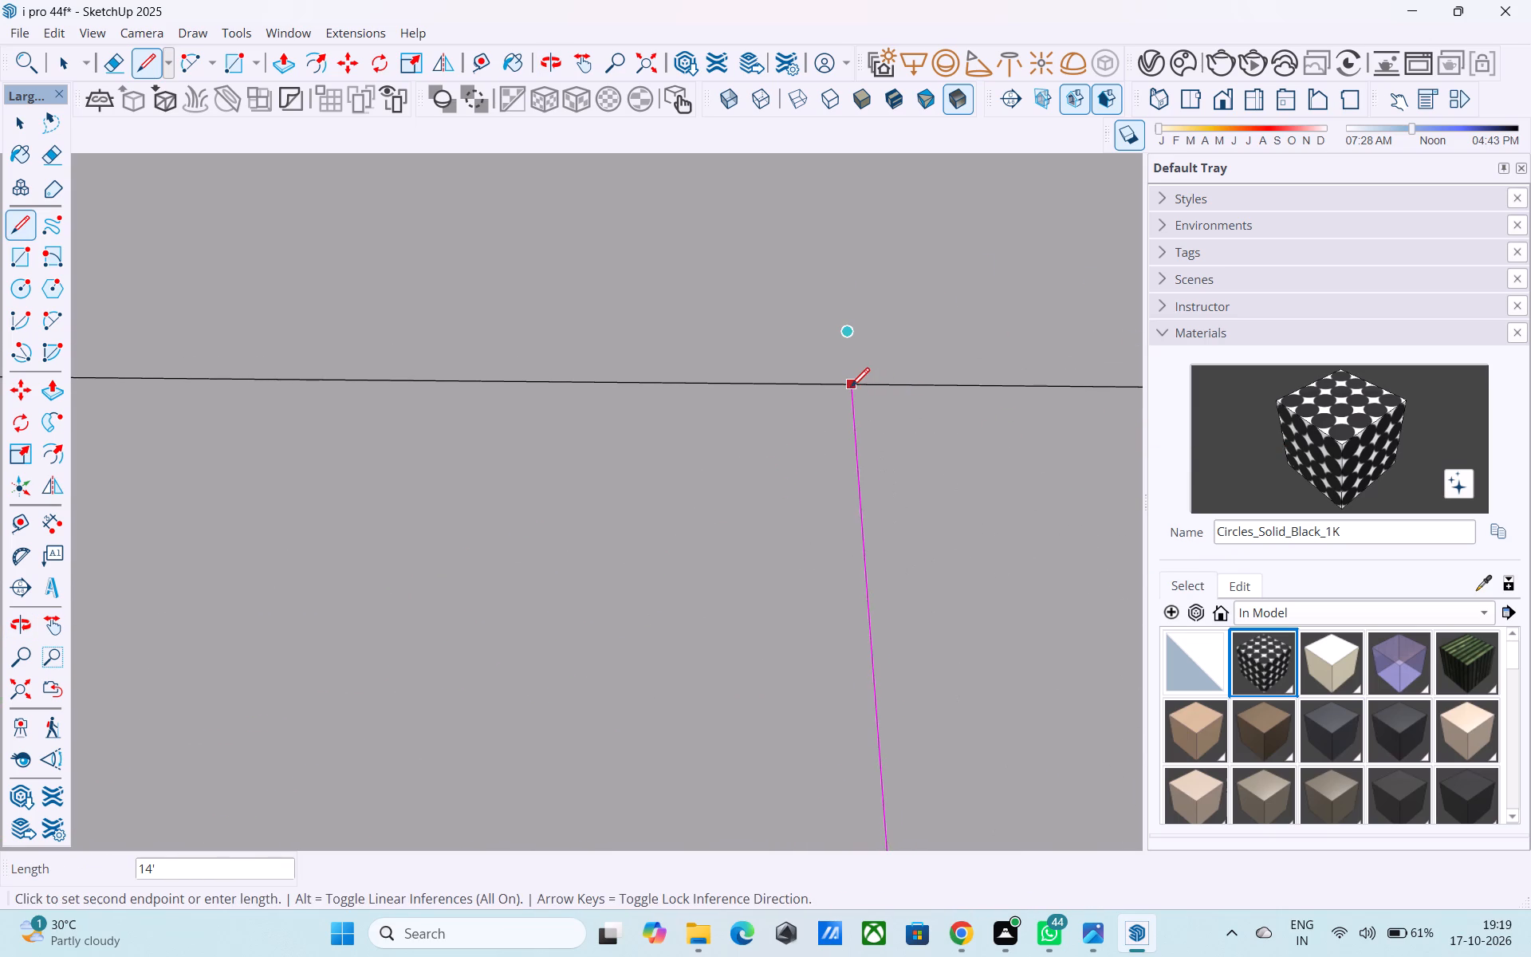
click(851, 388)
Look around the entrance room along the floor's dividing line, checking both wall ends and the glazing side.
middle_drag(849, 388, 842, 384)
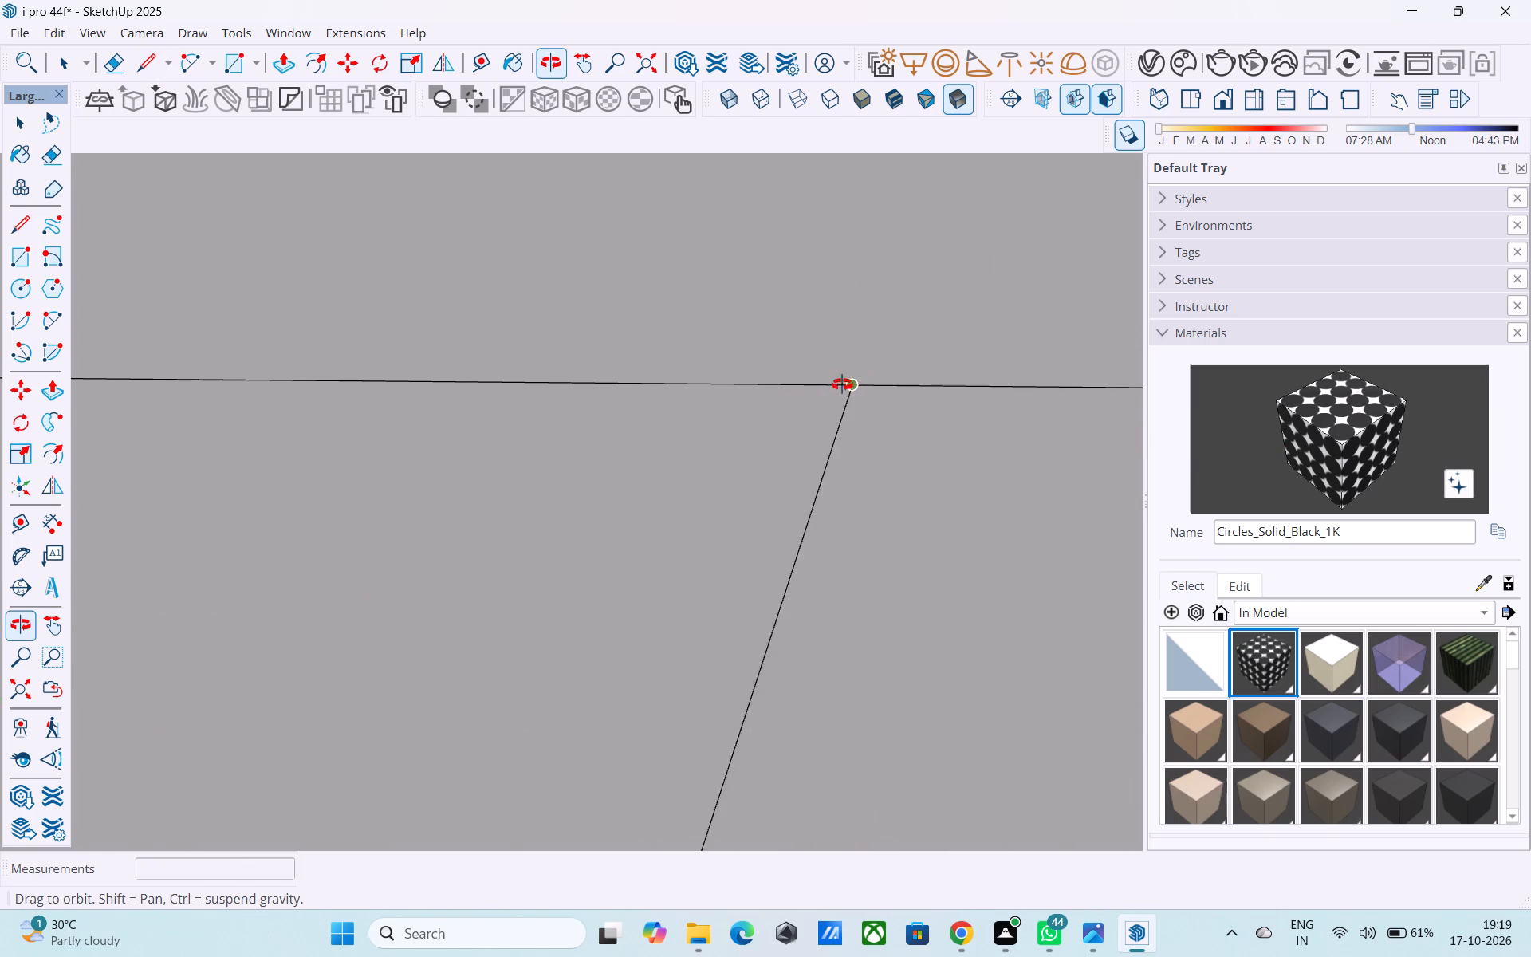
middle_drag(842, 384, 1165, 430)
scroll(951, 430, down, 3)
middle_drag(943, 438, 584, 468)
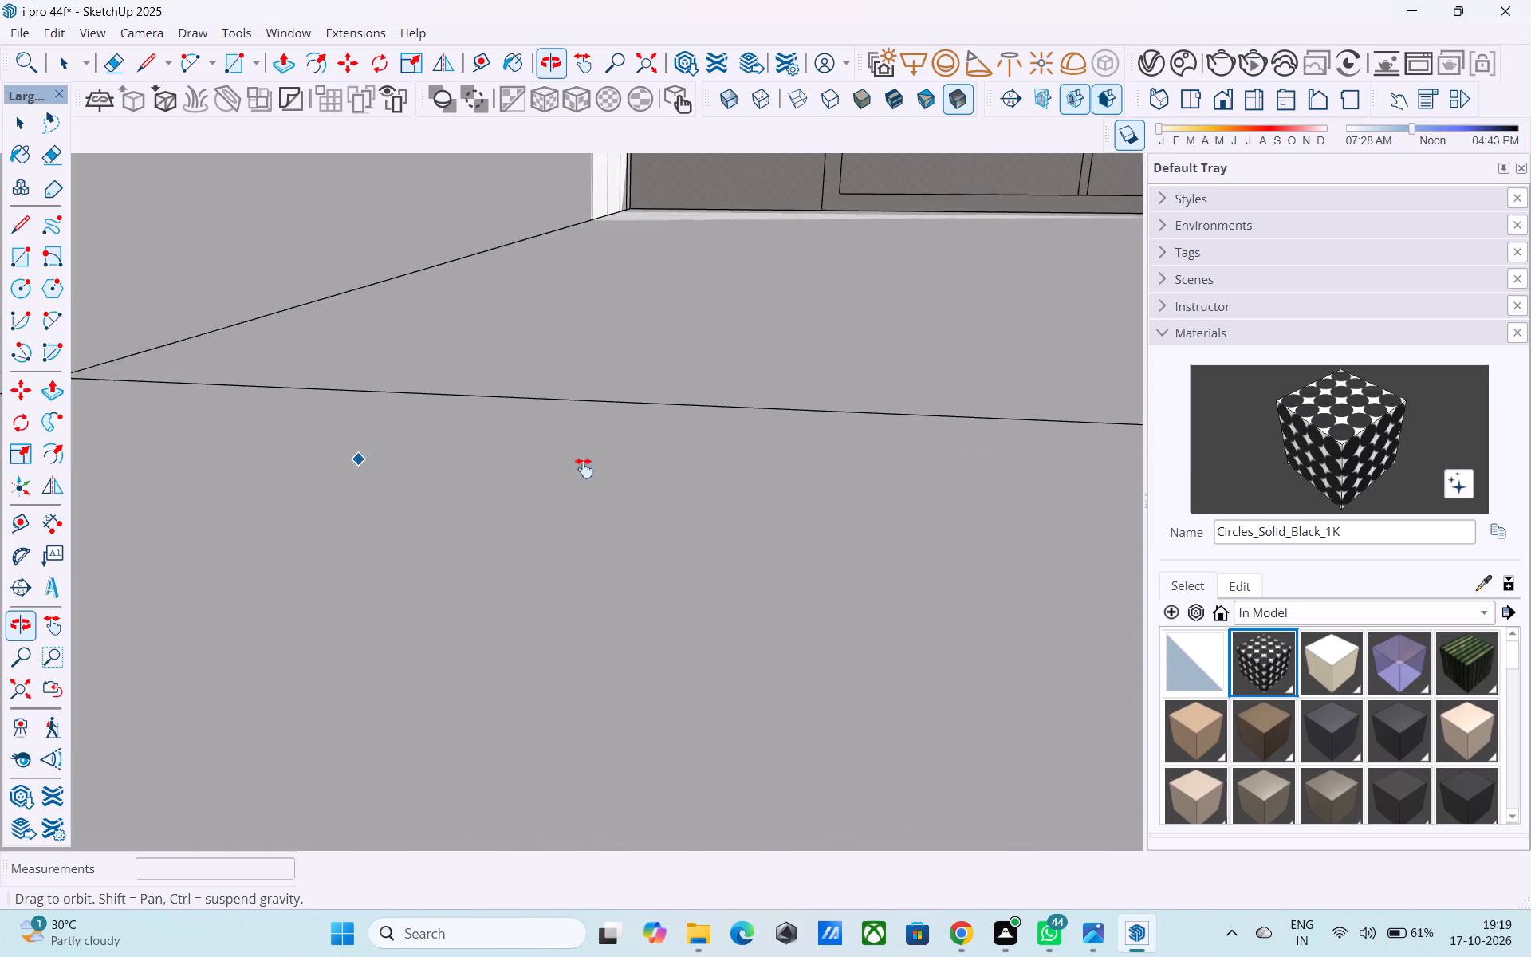
middle_drag(584, 468, 861, 479)
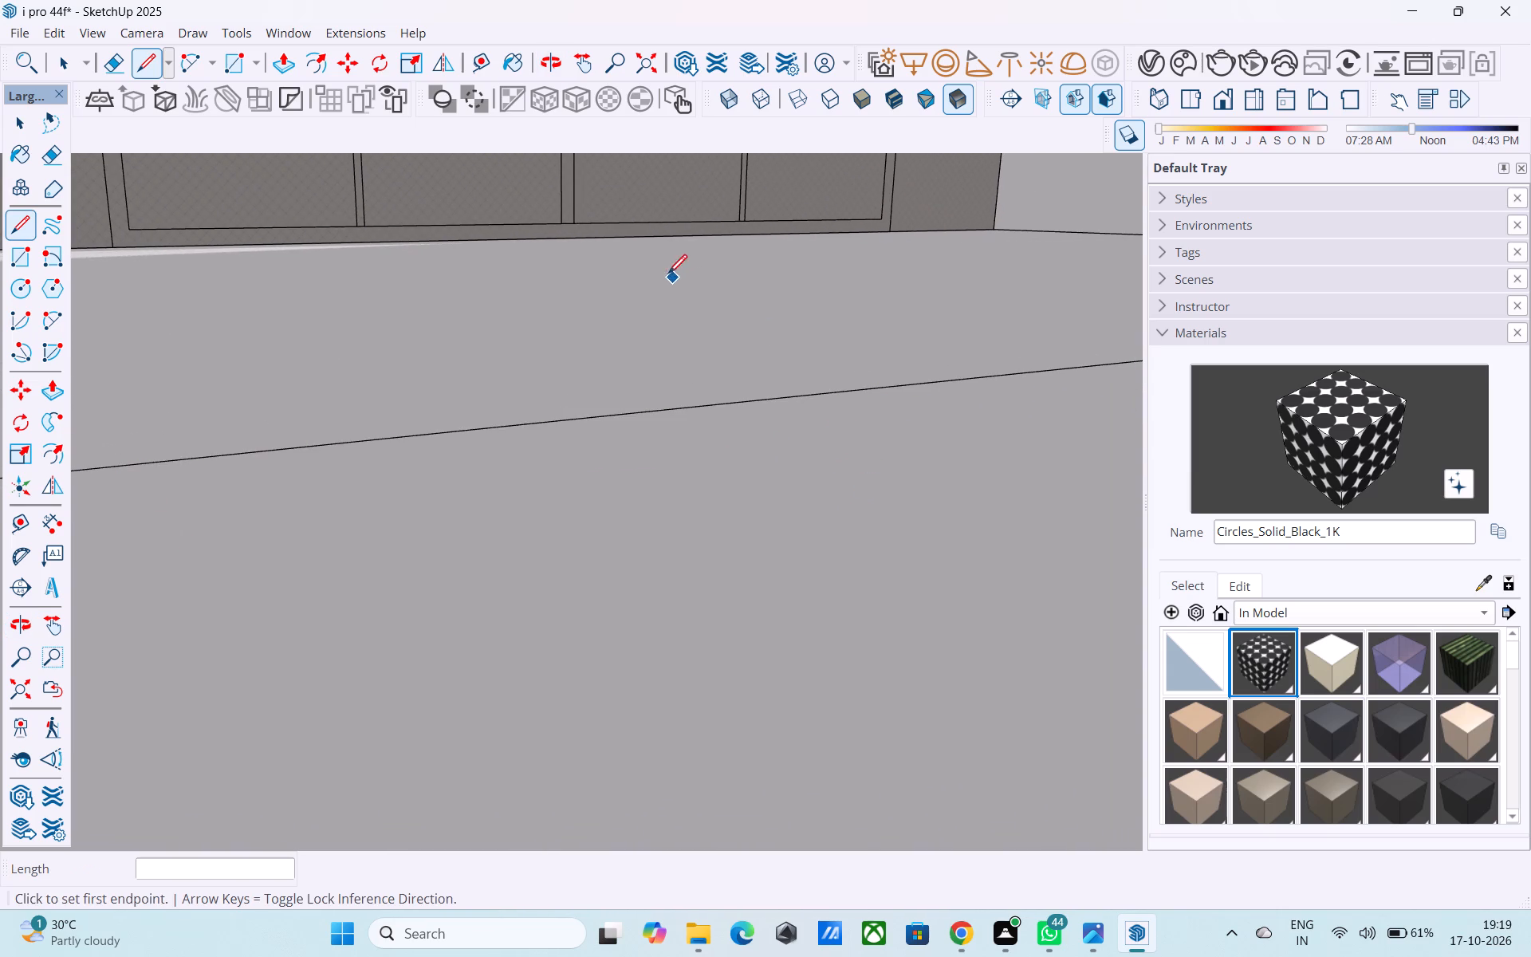
shift+middle_drag(1072, 368, 1003, 379)
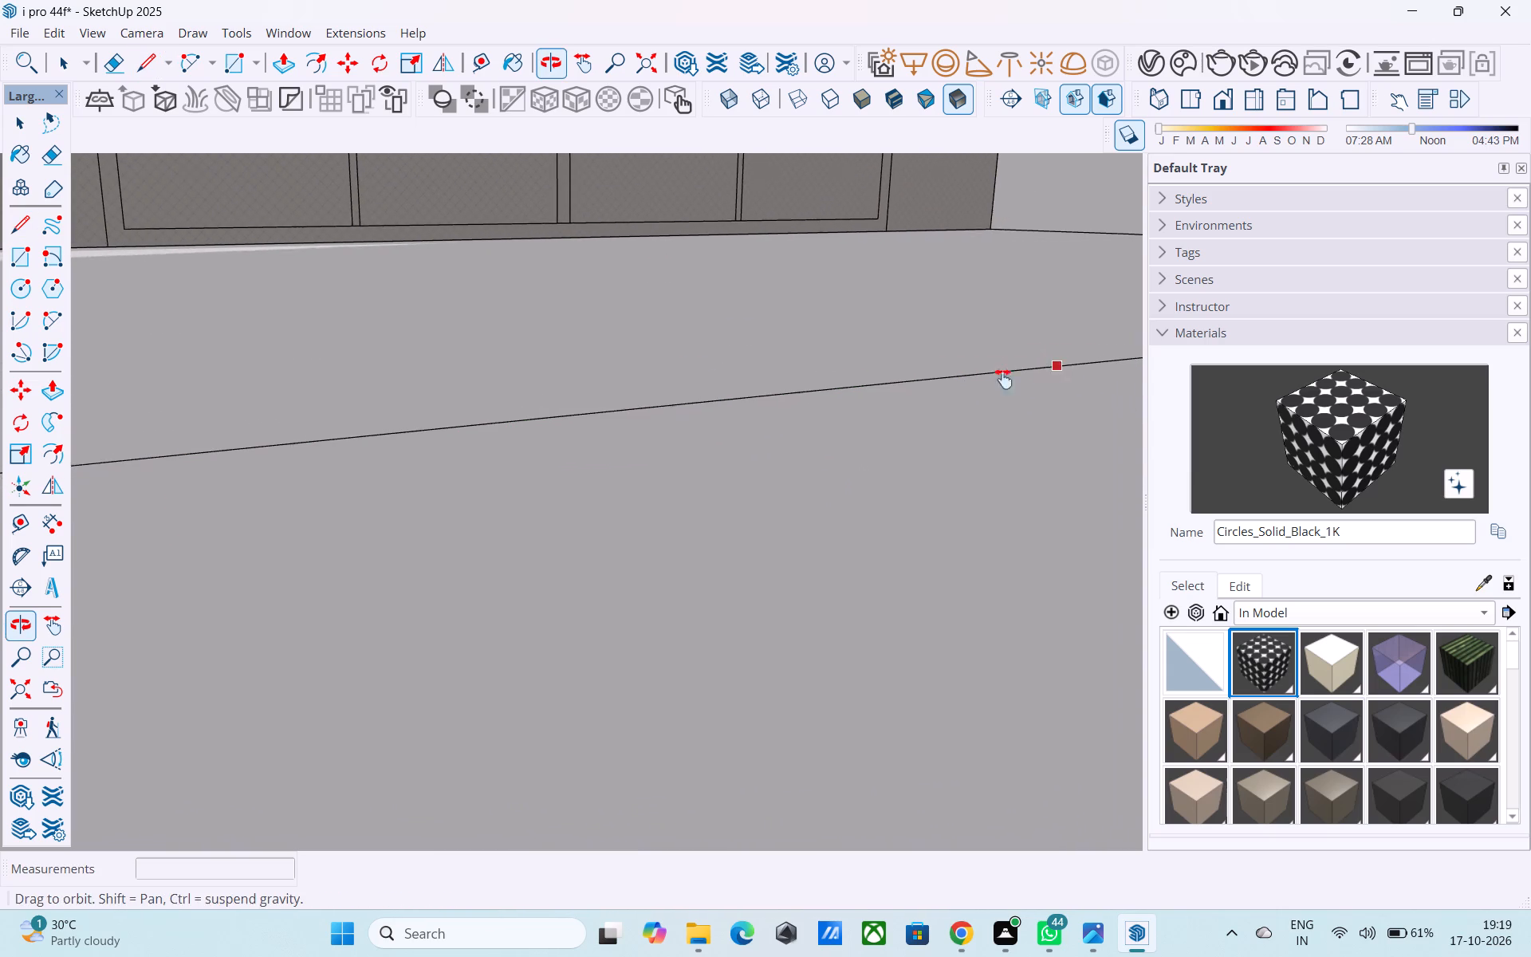
shift+middle_drag(1003, 379, 857, 415)
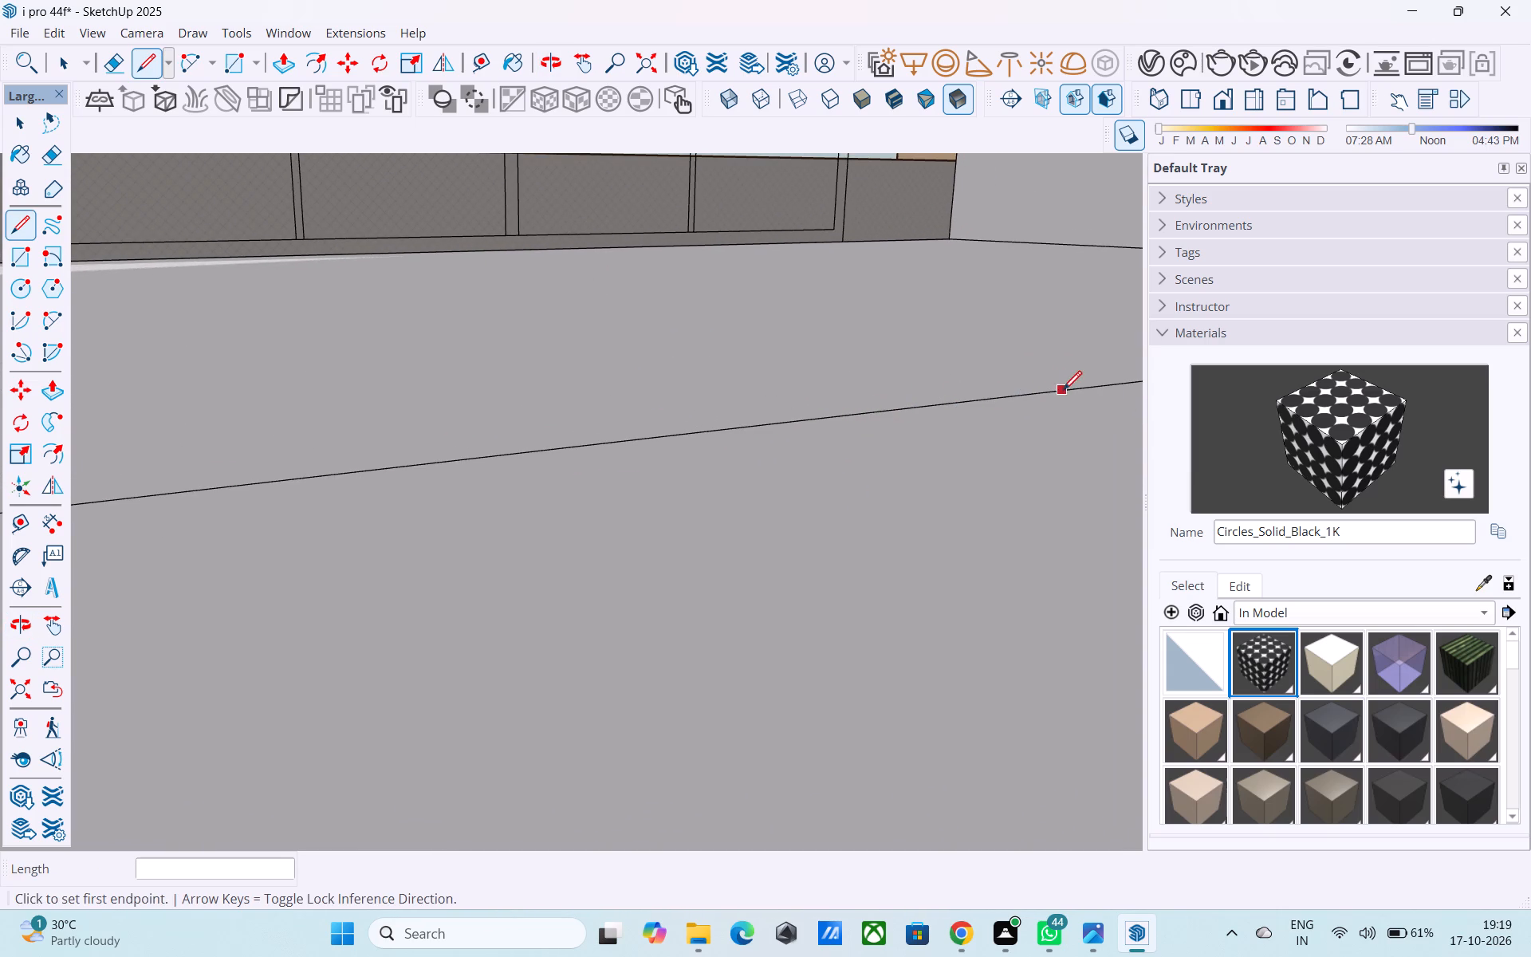
shift+middle_drag(1053, 395, 785, 392)
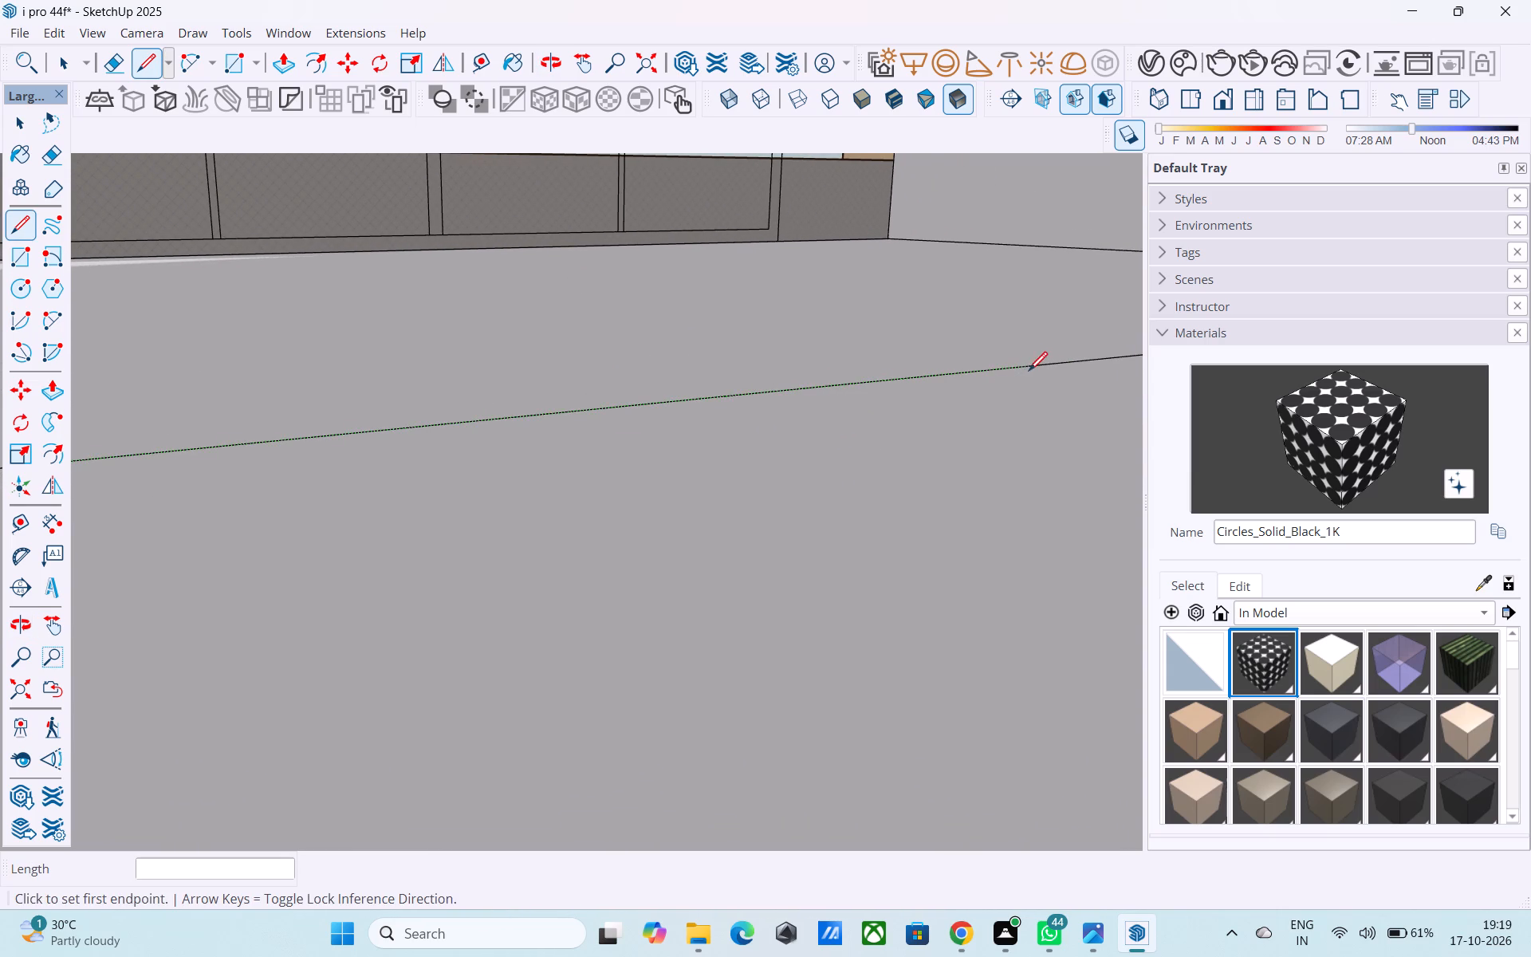
scroll(867, 405, down, 4)
middle_drag(819, 433, 806, 449)
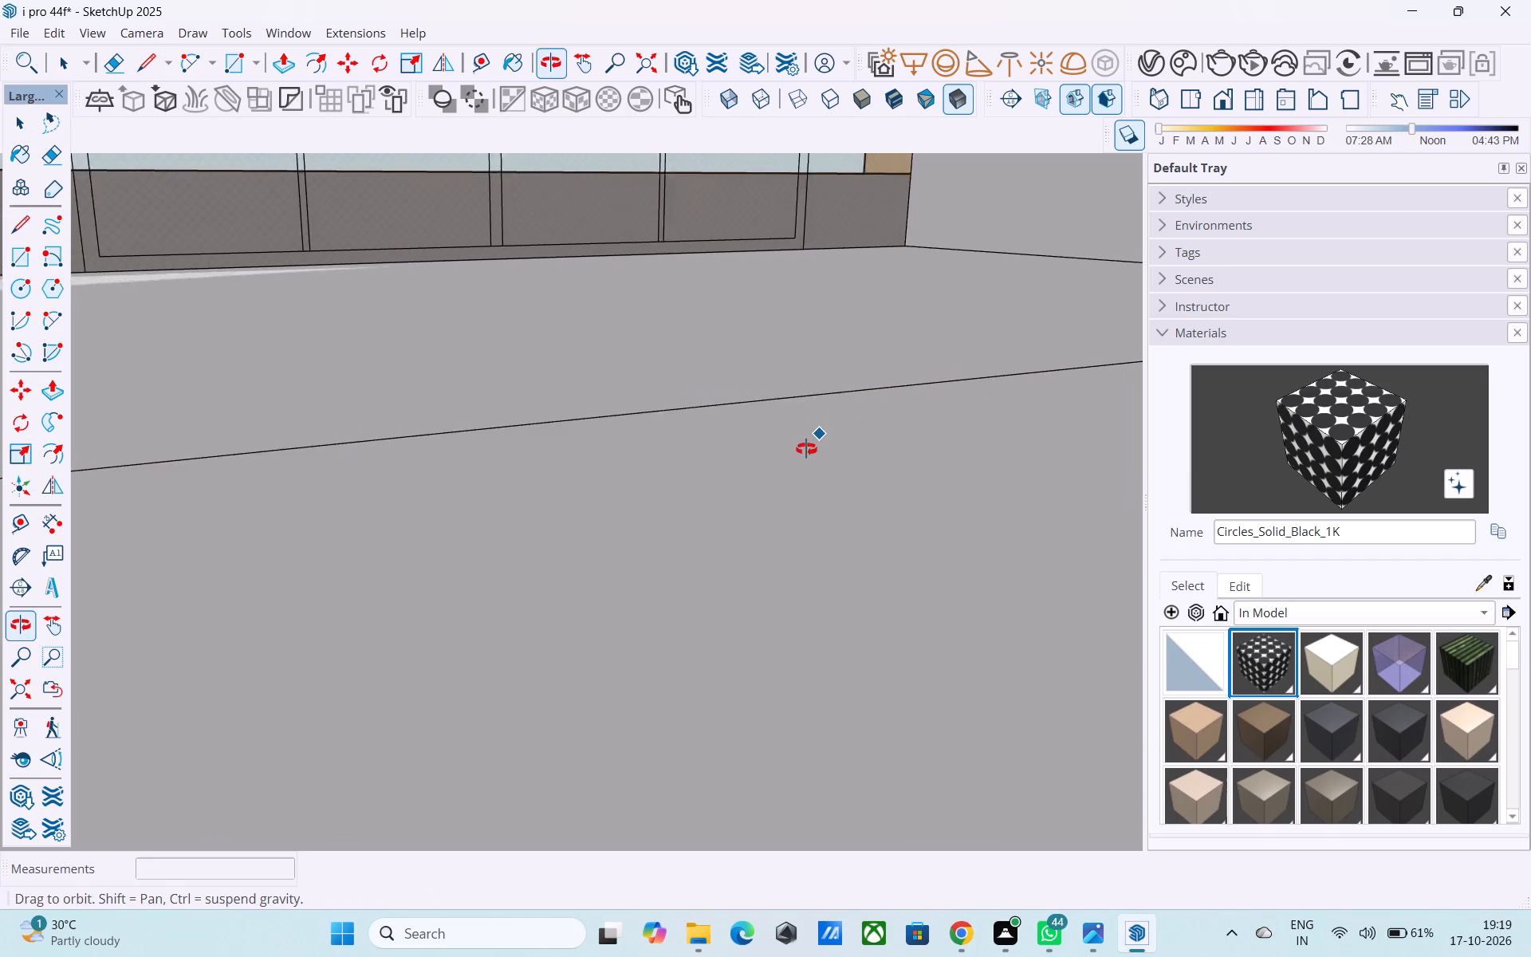
middle_drag(806, 449, 1128, 467)
middle_drag(868, 461, 1195, 402)
middle_drag(754, 445, 1255, 363)
middle_drag(665, 454, 917, 404)
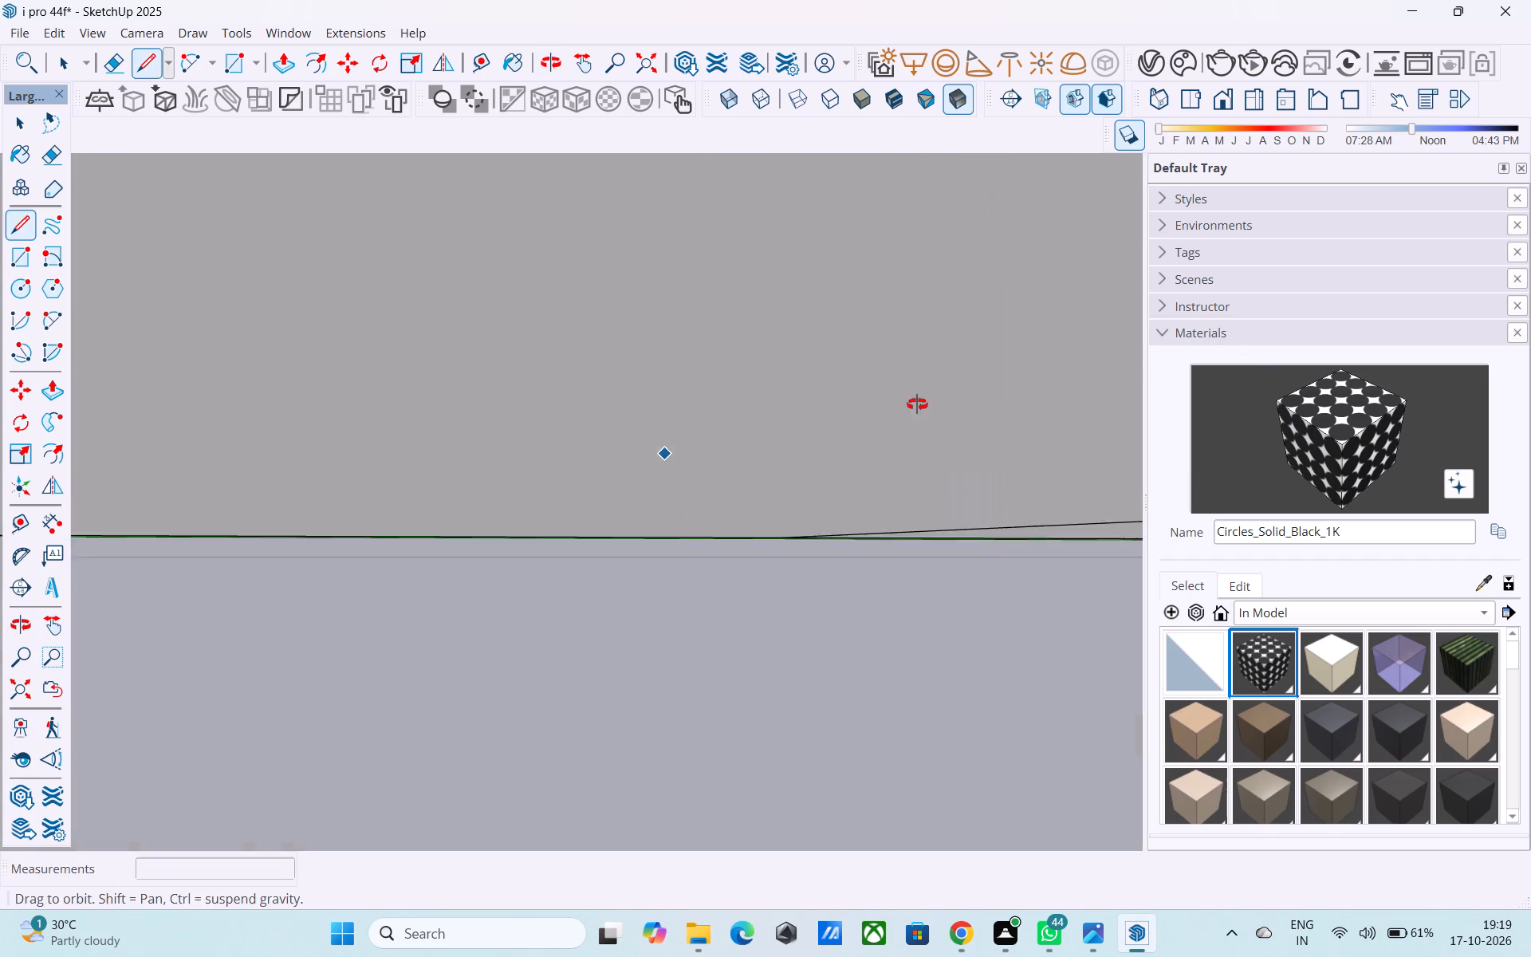
middle_drag(917, 404, 1006, 423)
middle_drag(982, 433, 919, 572)
scroll(916, 561, down, 3)
shift+middle_drag(915, 561, 765, 412)
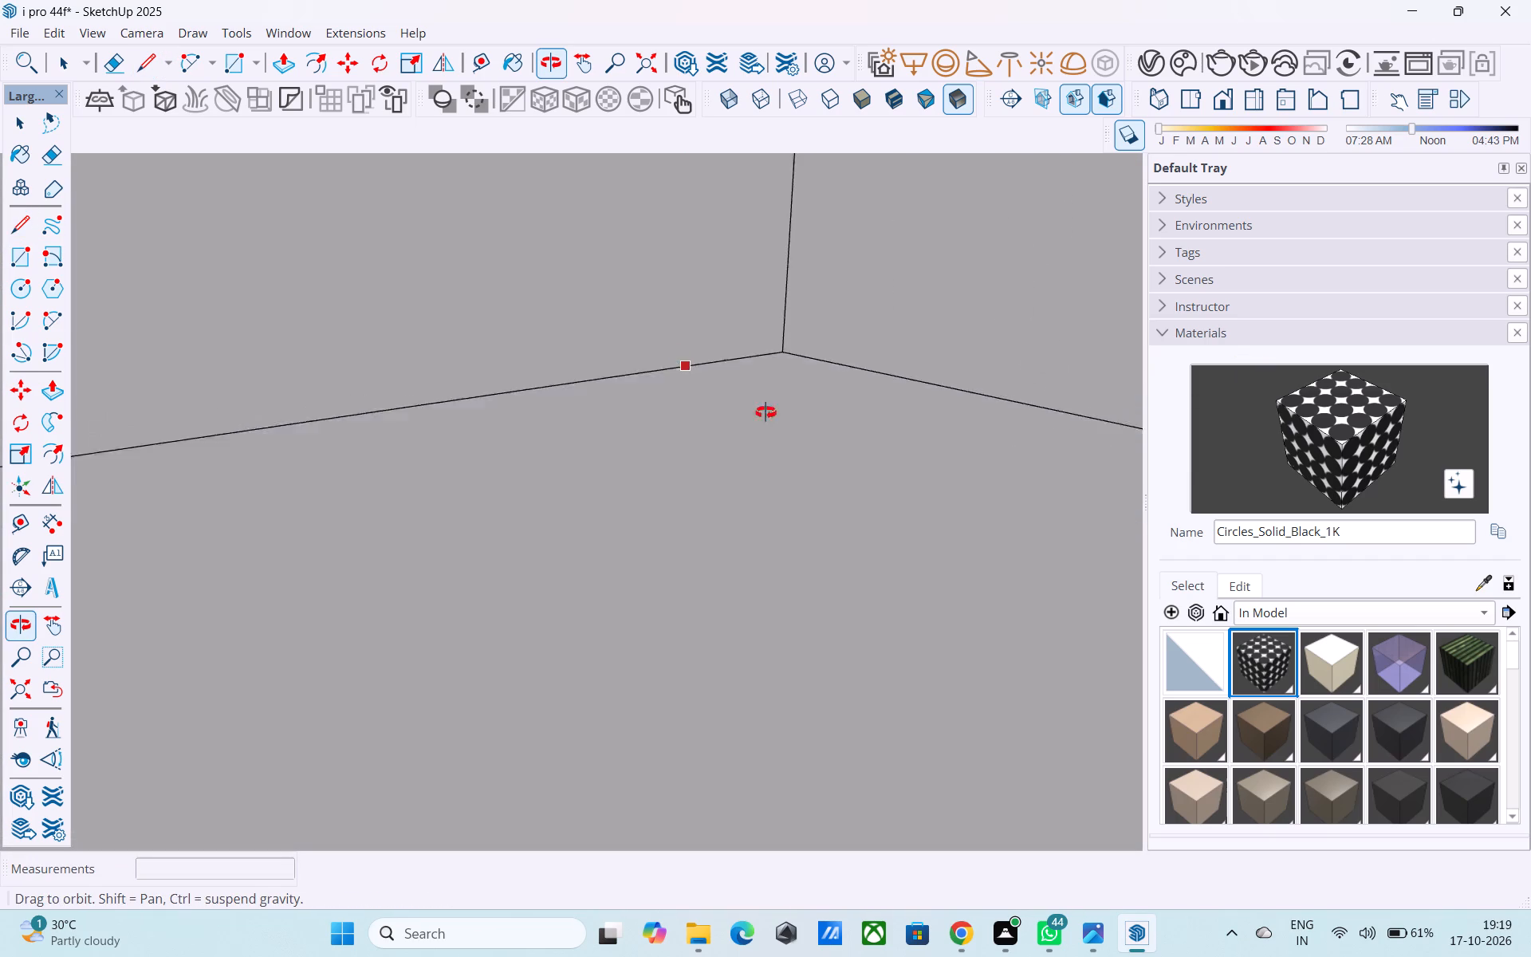
shift+middle_drag(765, 412, 656, 363)
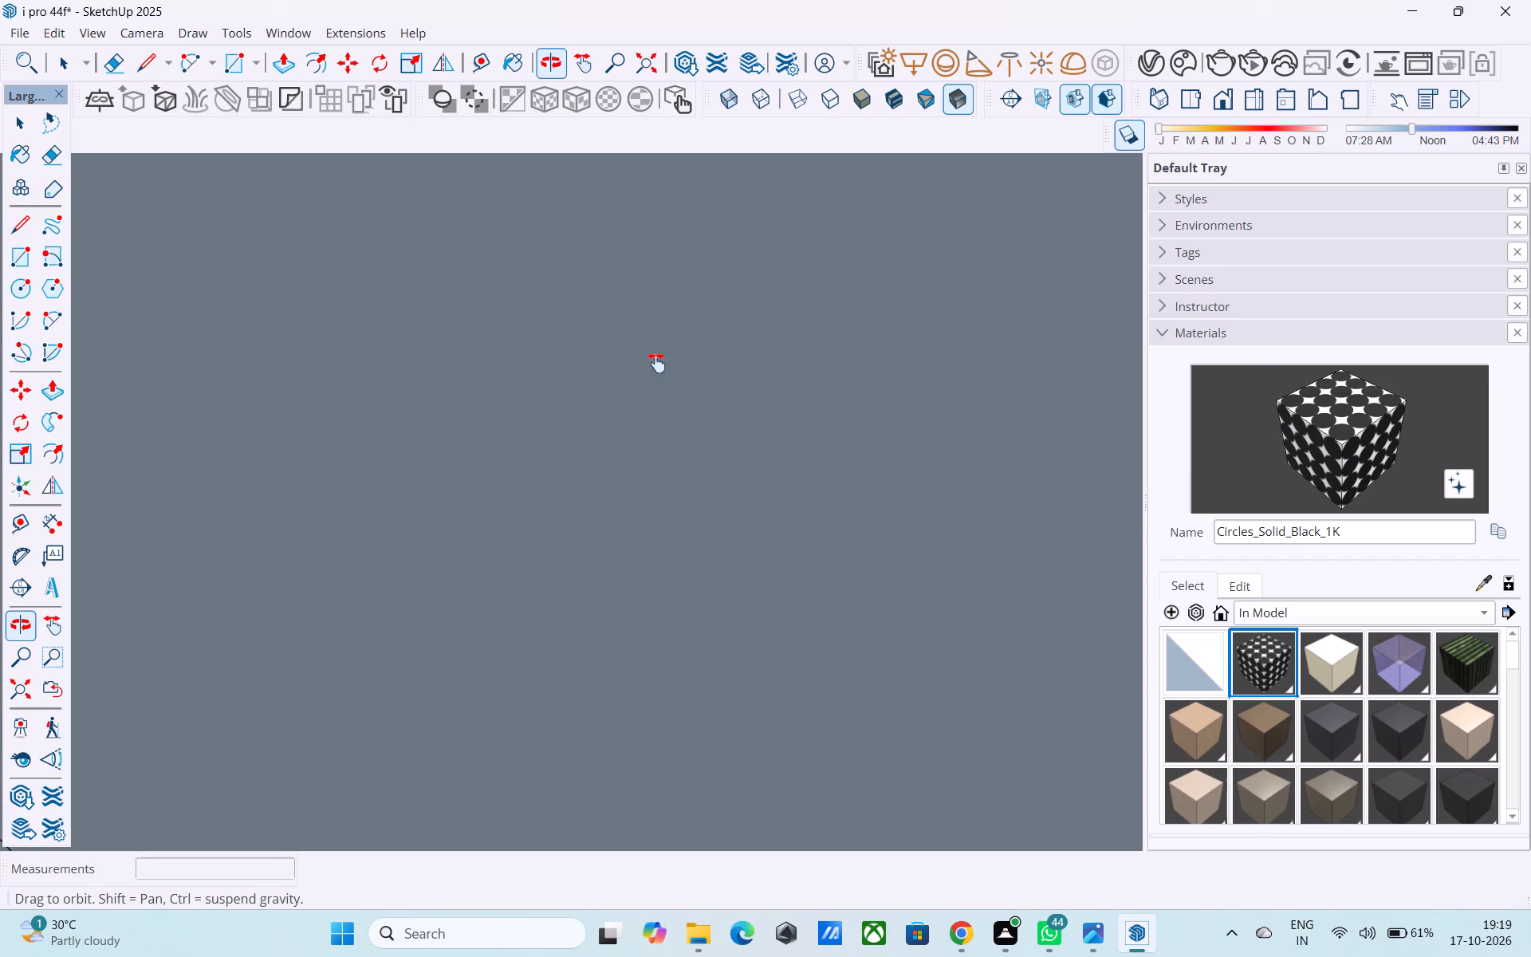
shift+middle_drag(656, 363, 82, 301)
middle_drag(783, 429, 0, 393)
middle_drag(1056, 531, 198, 241)
scroll(403, 317, down, 6)
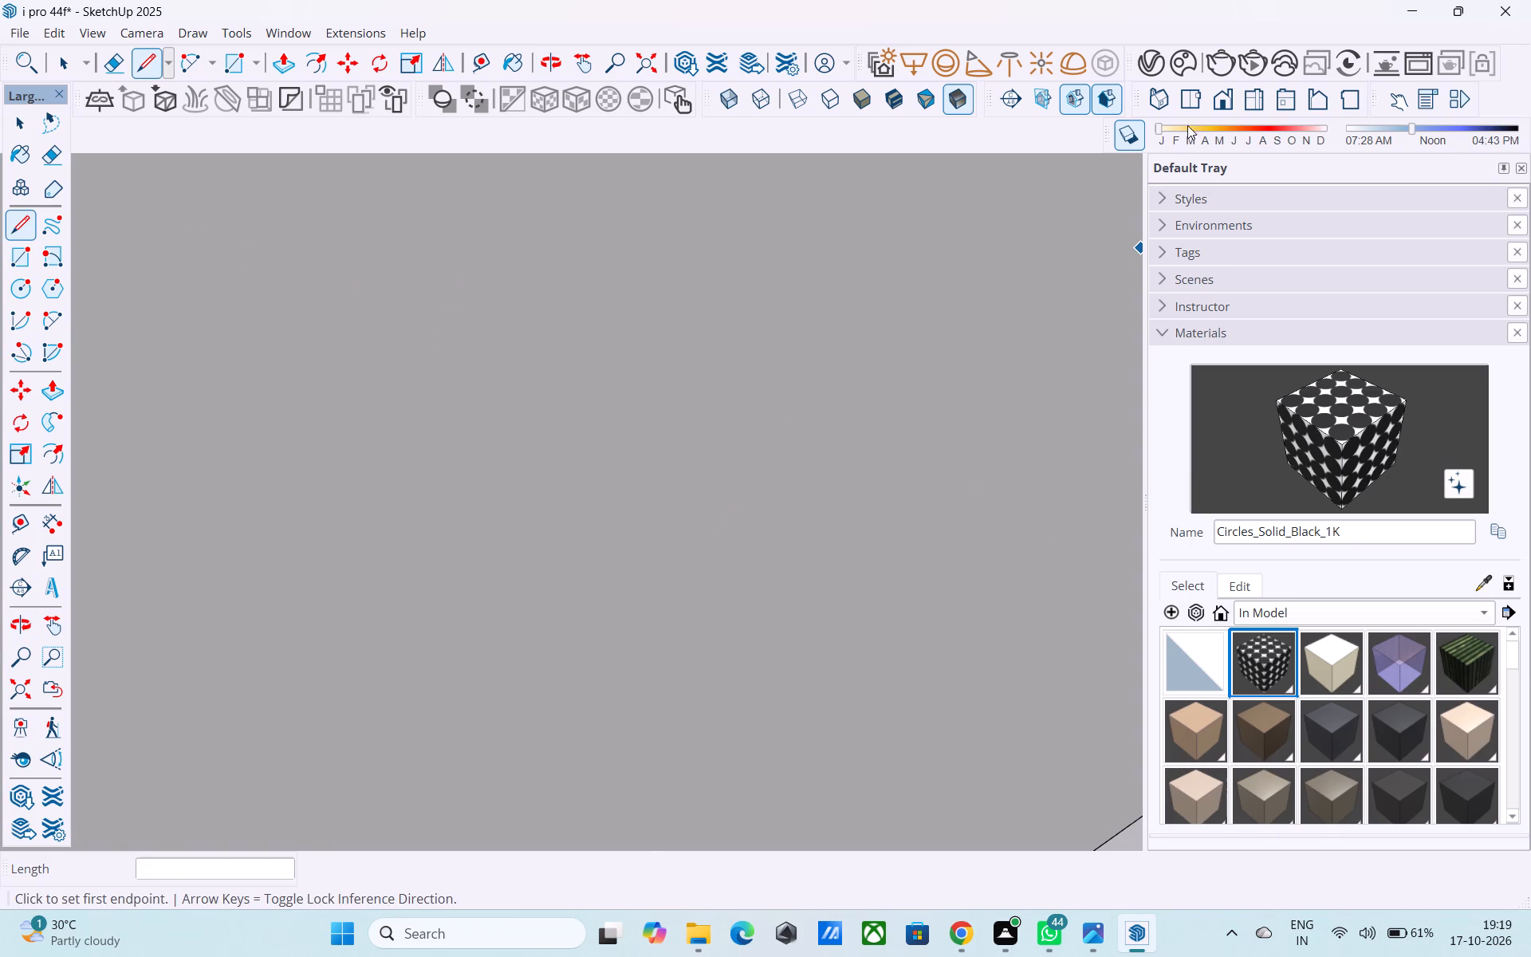
Examine the divided entrance floor from outside through the central glazing, then from inside near the dividing line.
click(1198, 108)
scroll(1152, 212, down, 19)
middle_drag(908, 504, 310, 73)
middle_drag(718, 637, 445, 258)
shift+middle_drag(754, 665, 473, 29)
scroll(434, 254, up, 12)
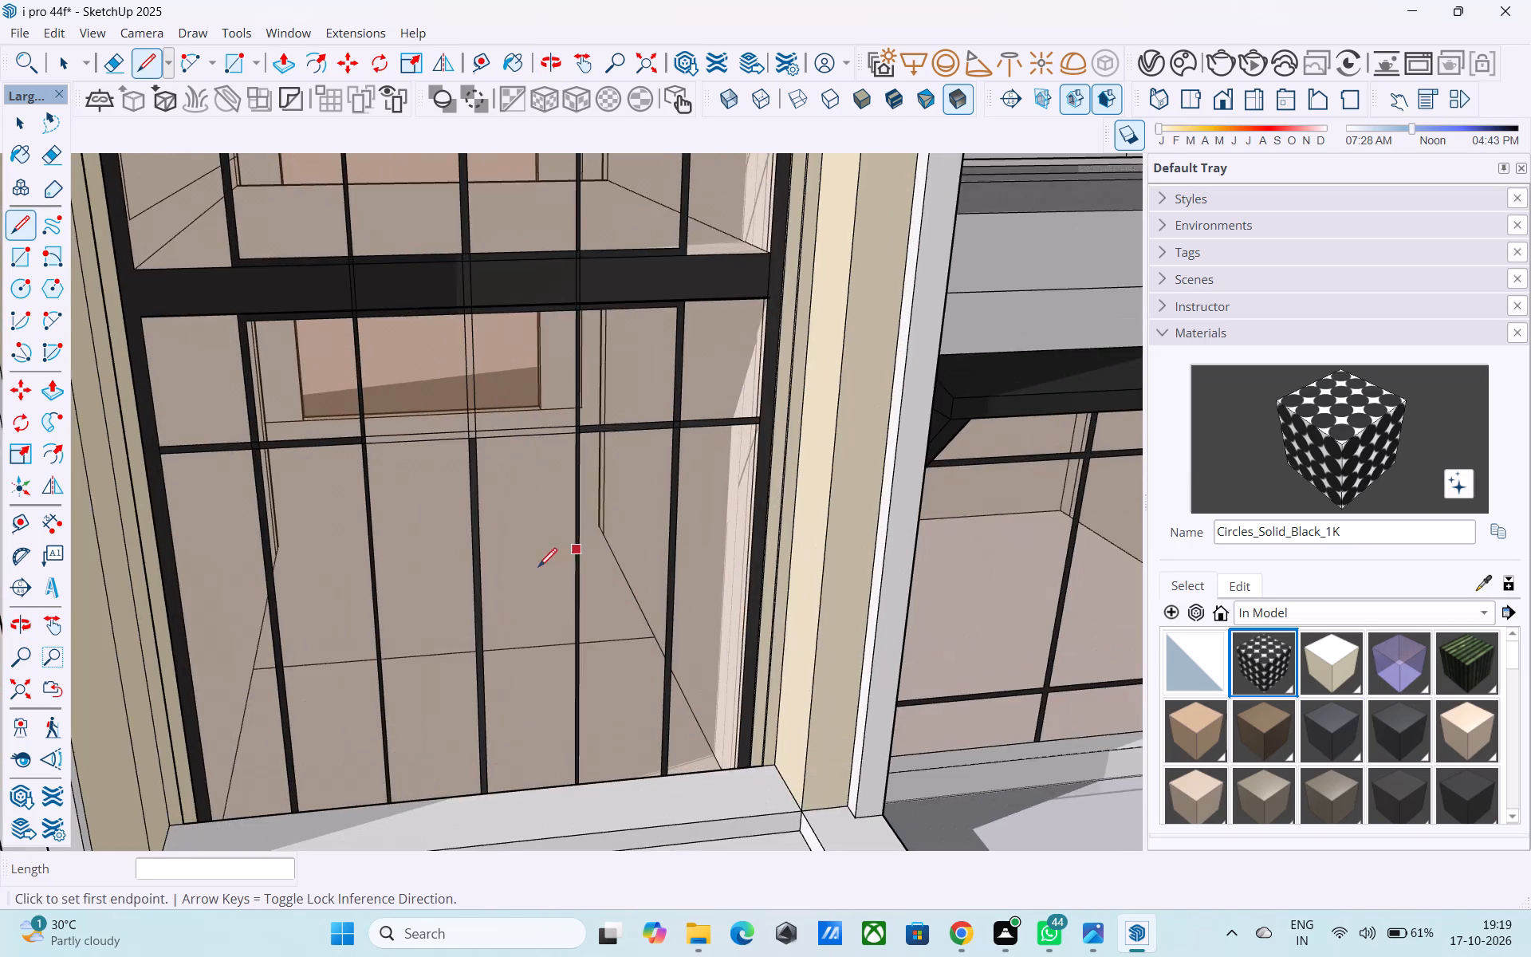
middle_drag(502, 572, 494, 470)
scroll(491, 469, up, 20)
scroll(491, 469, up, 7)
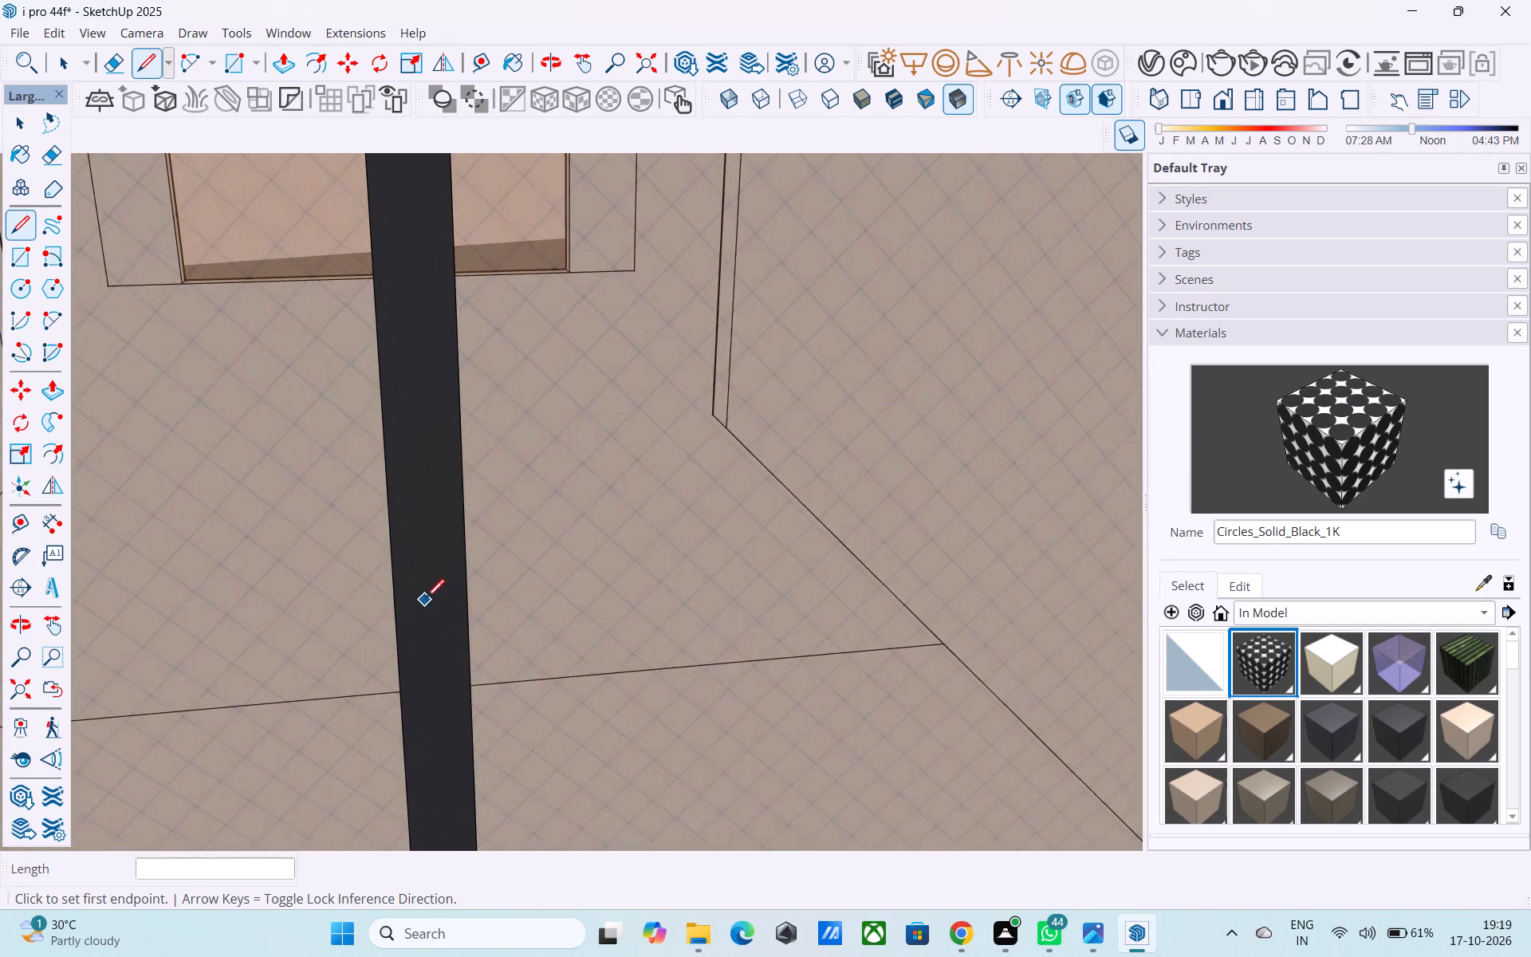
scroll(426, 600, up, 20)
scroll(426, 600, up, 15)
scroll(364, 582, up, 1)
shift+middle_drag(368, 583, 435, 482)
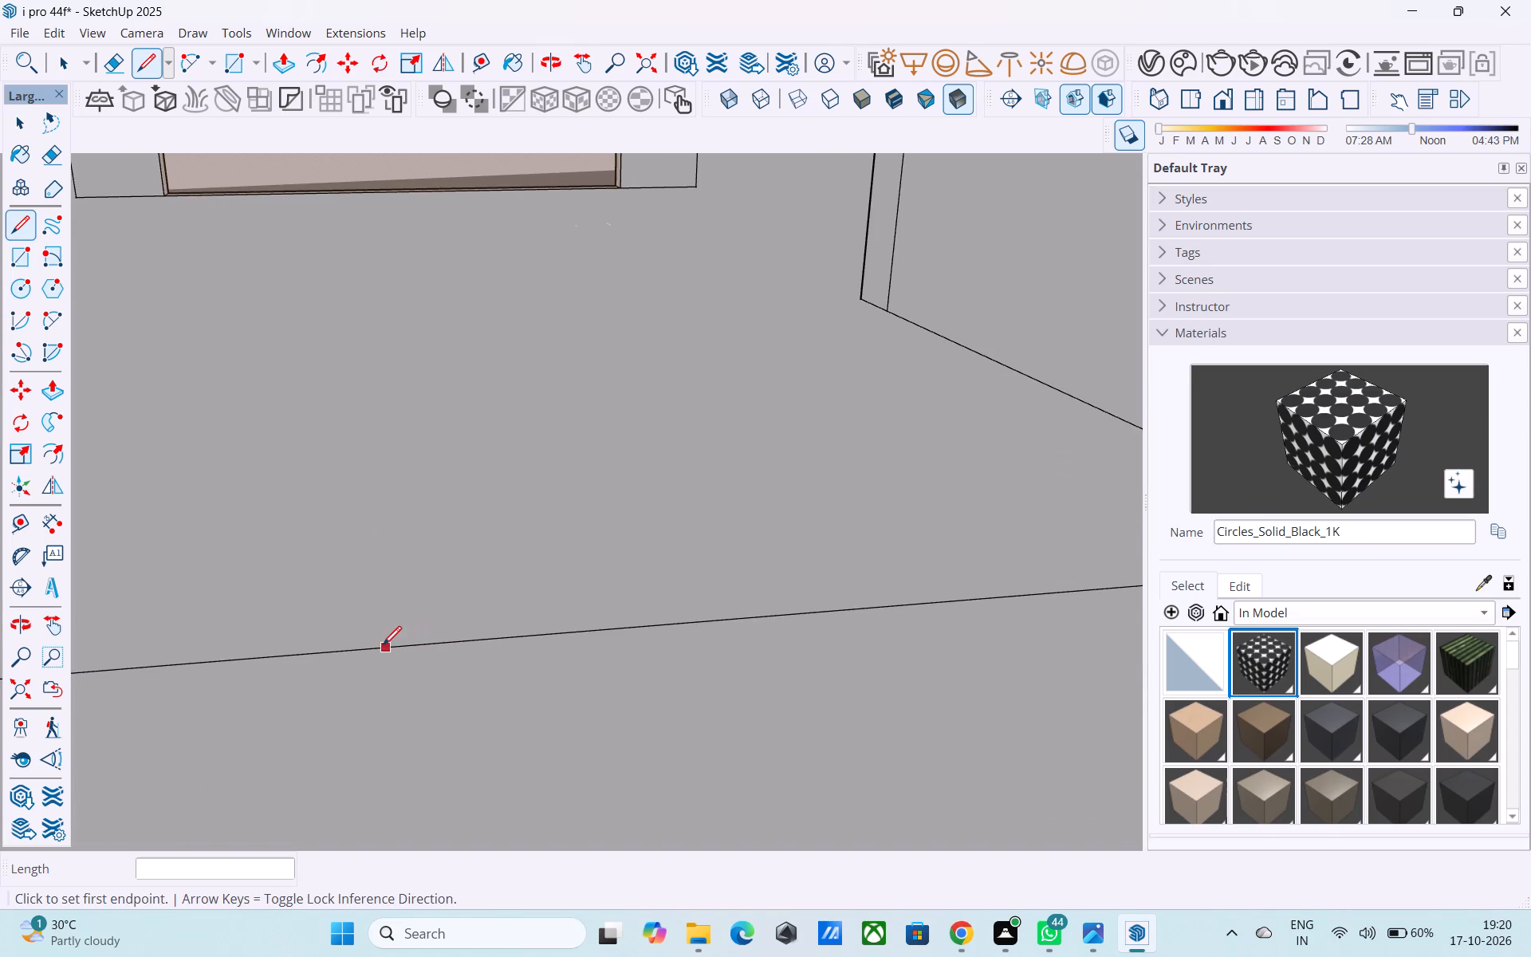
middle_drag(447, 644, 503, 629)
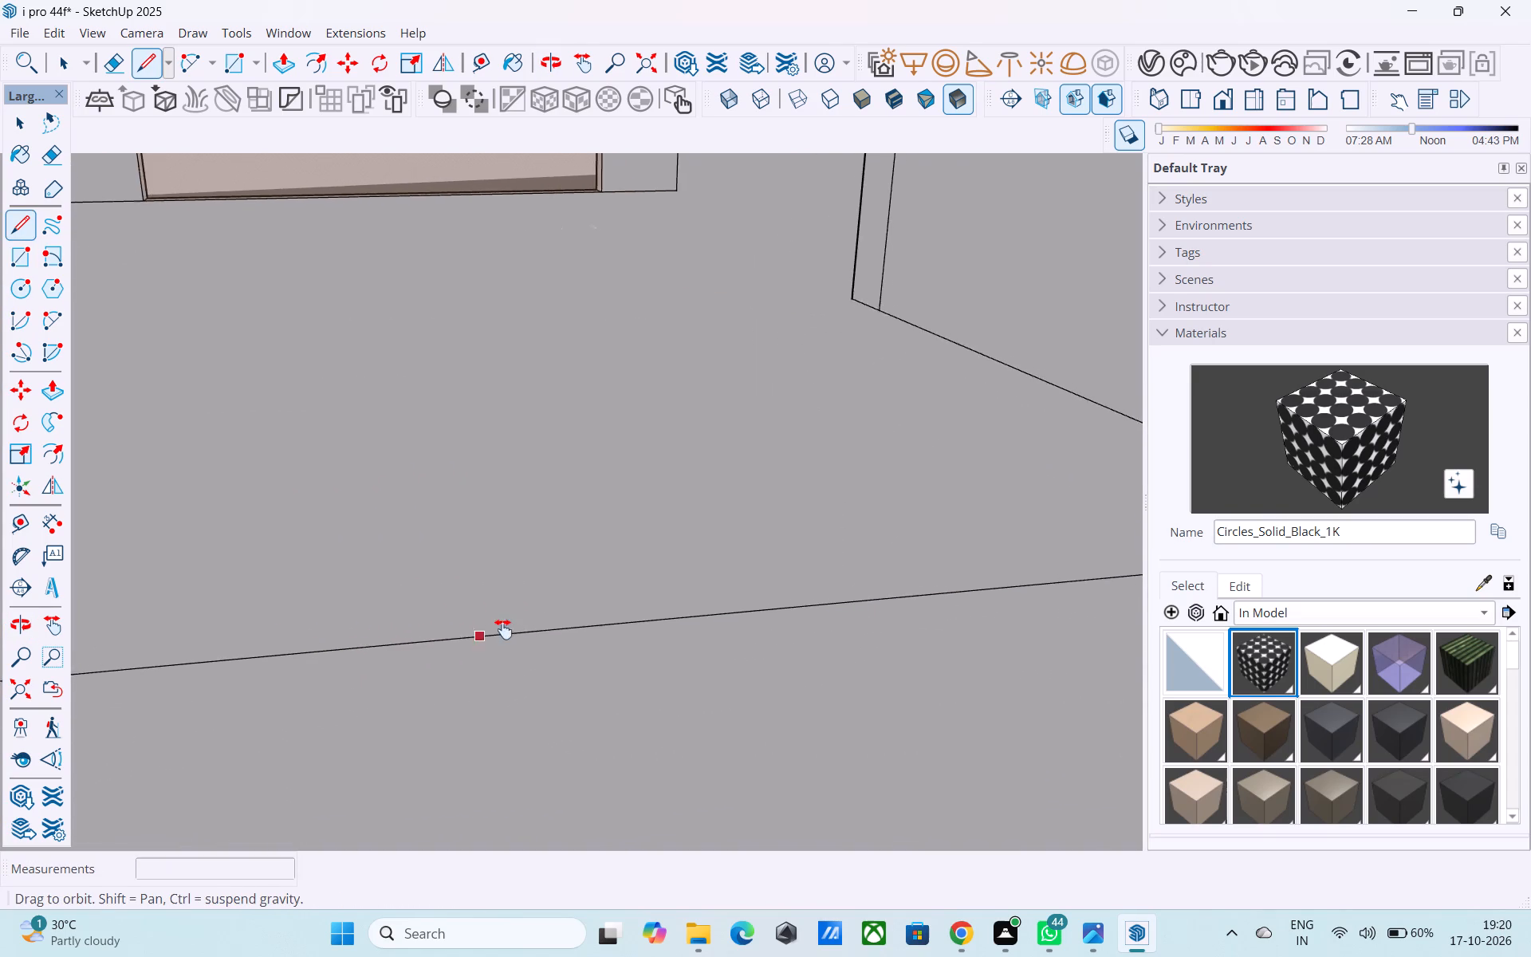
middle_drag(503, 629, 302, 573)
Set the camera's field of view to about 31.4 degrees while facing the room's rear window.
click(45, 757)
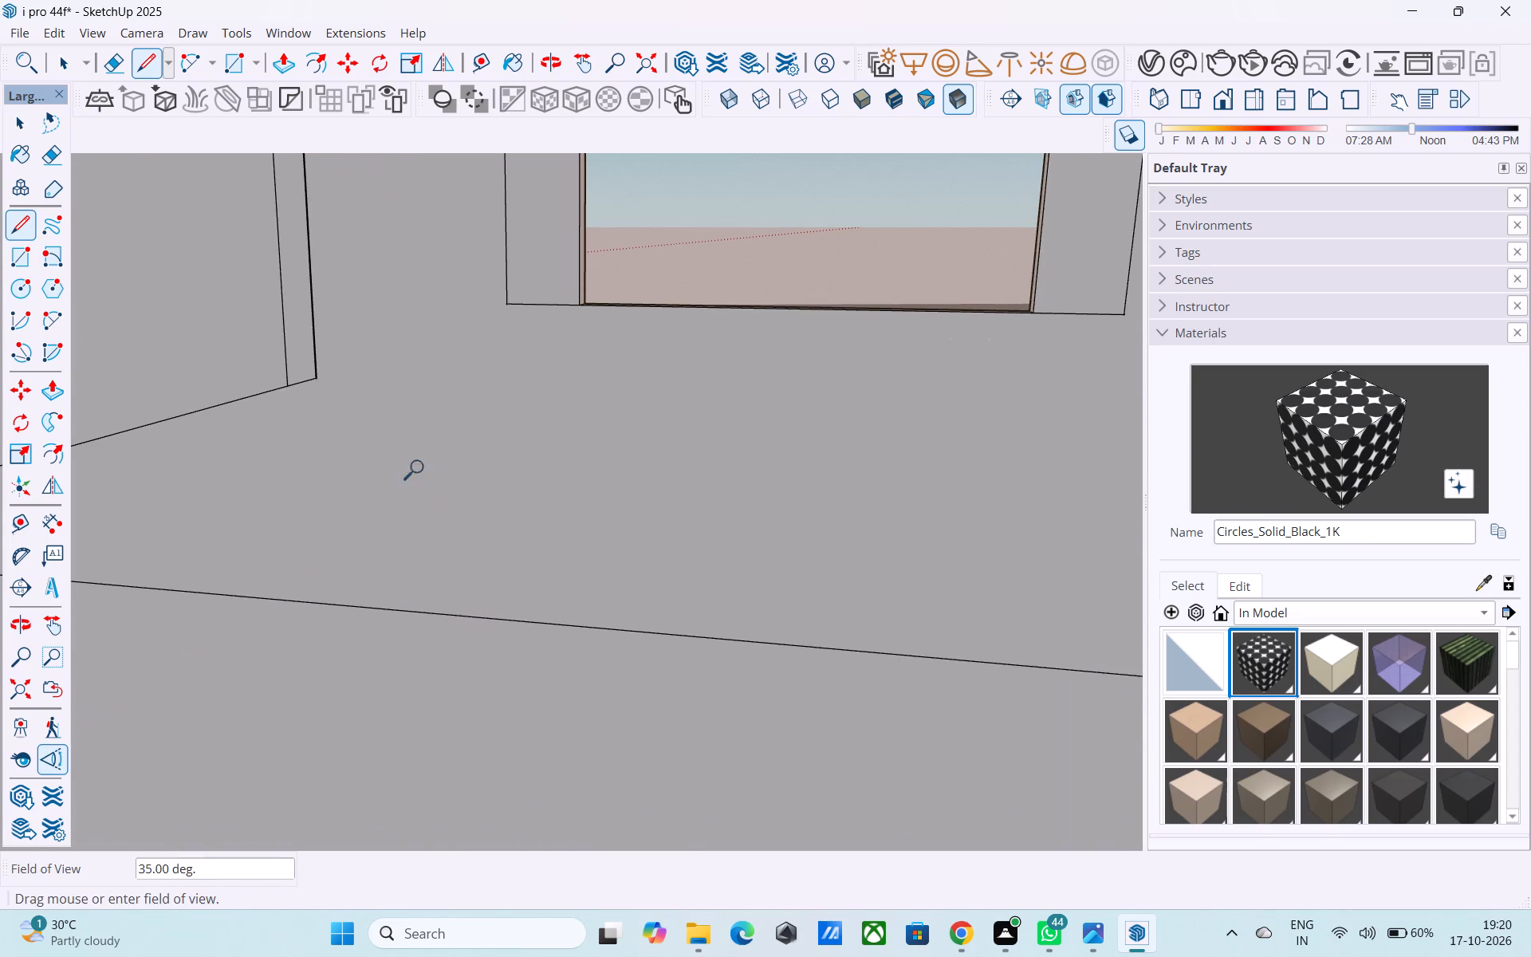
drag(443, 413, 561, 336)
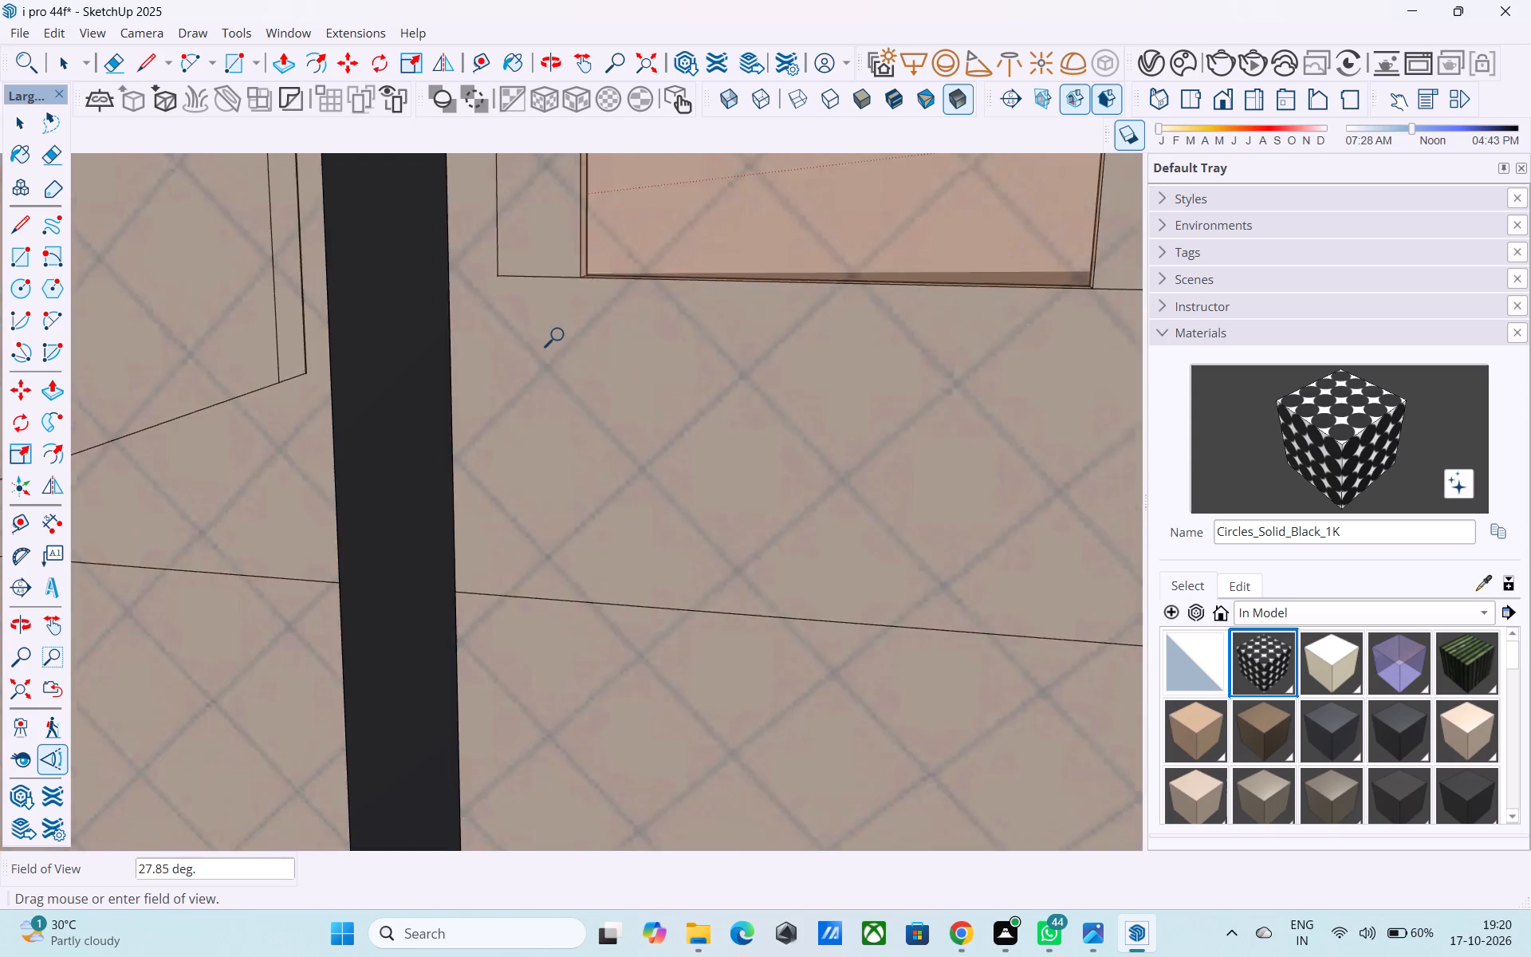
drag(561, 336, 556, 377)
shift+middle_drag(554, 379, 522, 343)
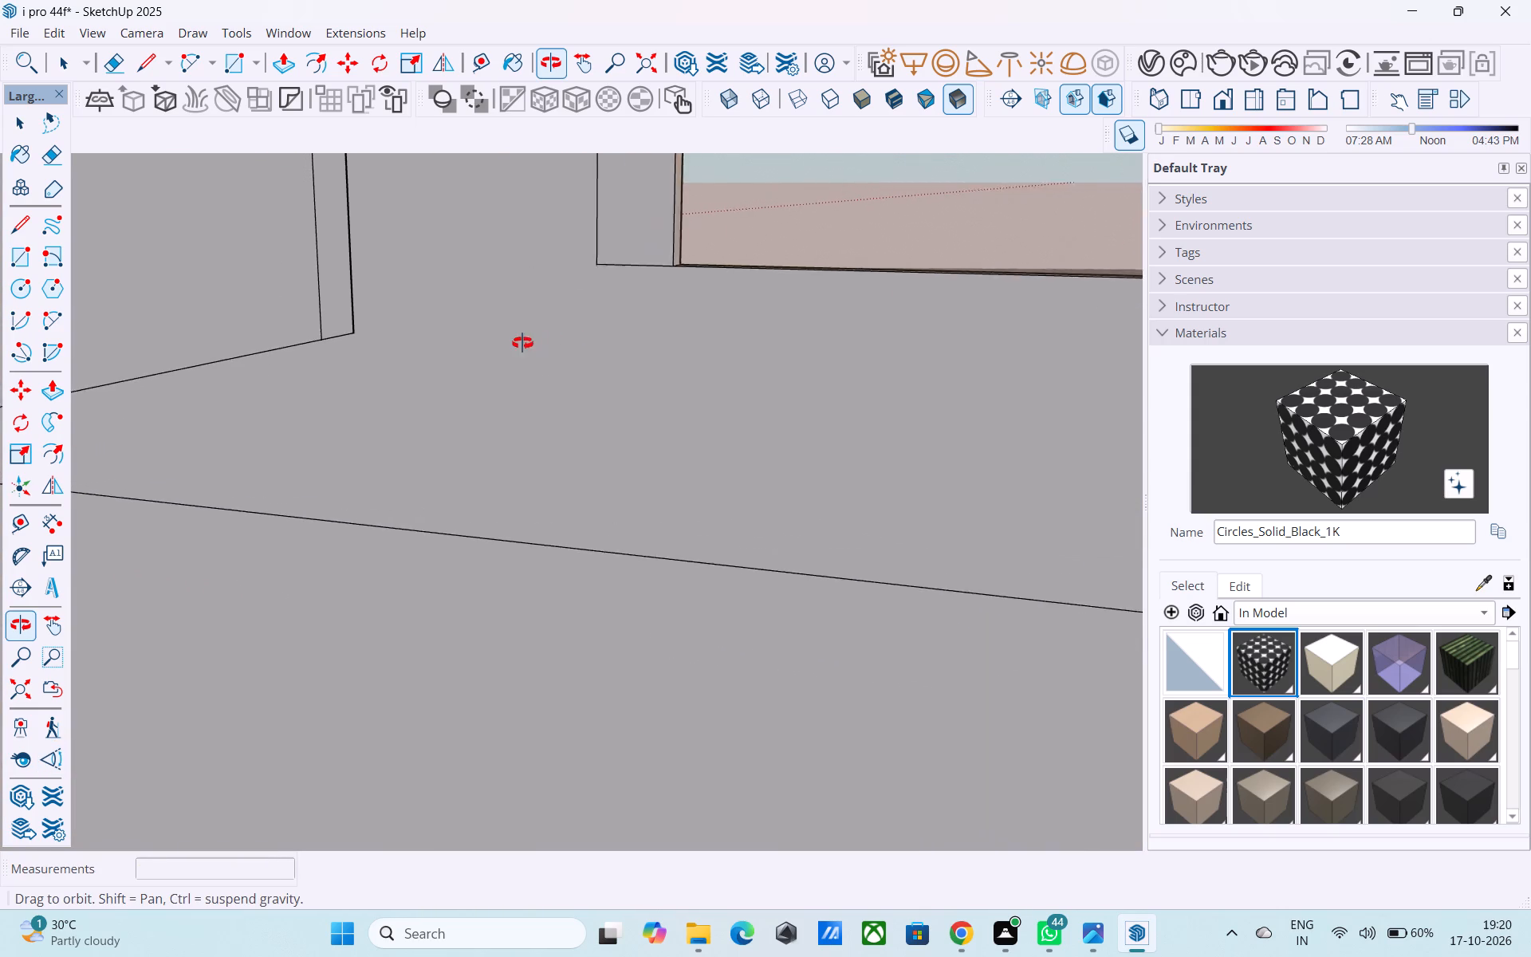
shift+middle_drag(522, 343, 693, 309)
shift+middle_drag(632, 352, 668, 333)
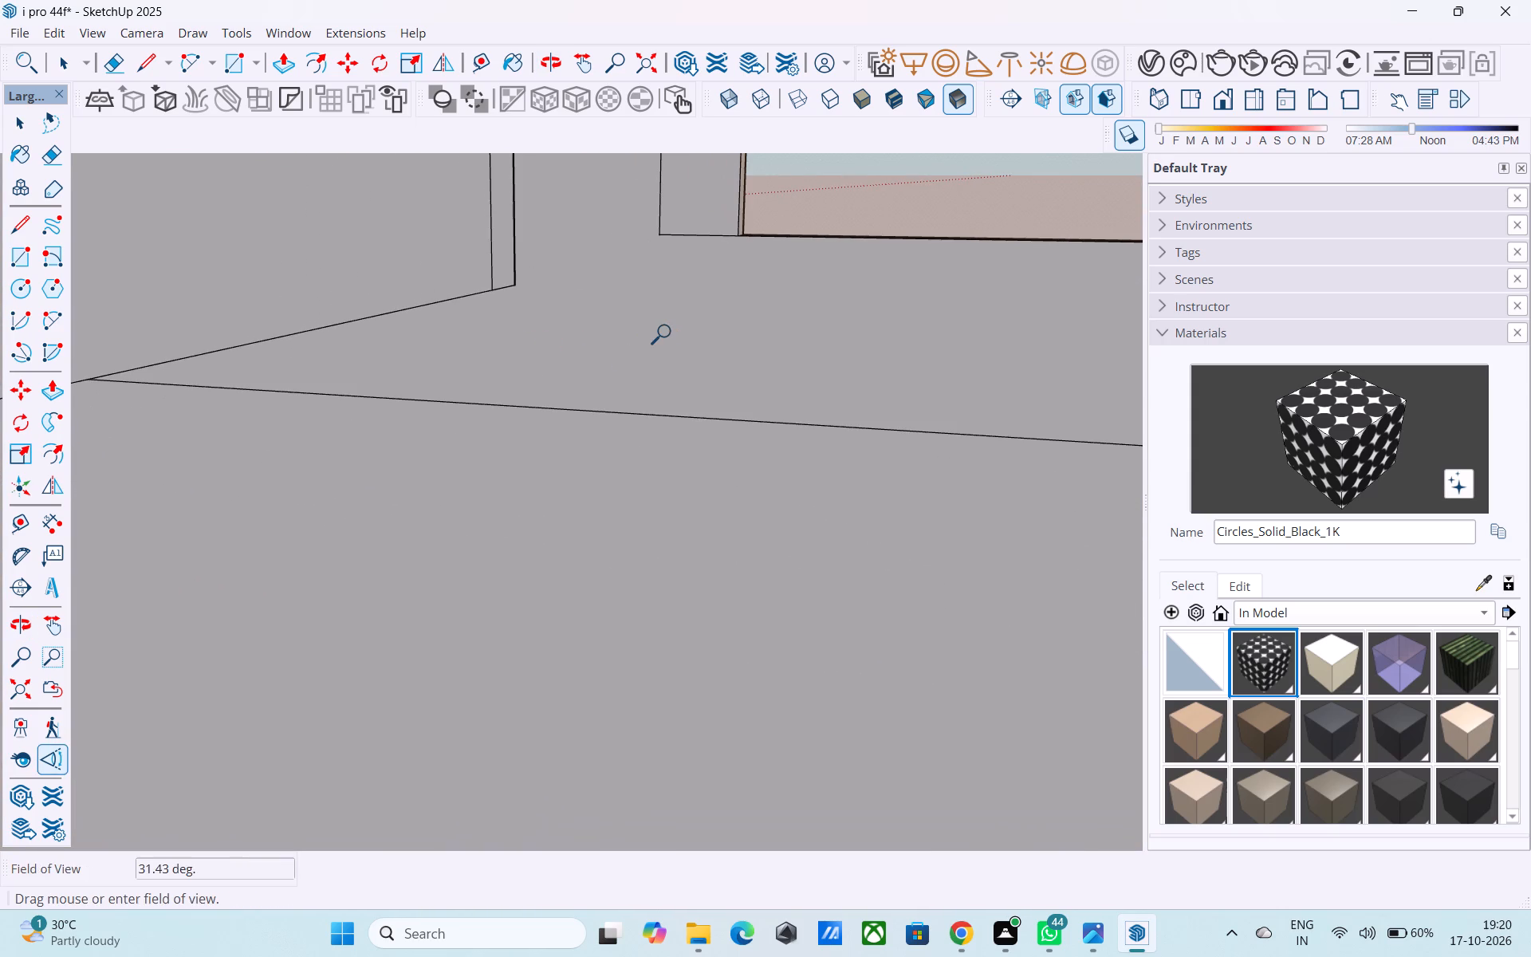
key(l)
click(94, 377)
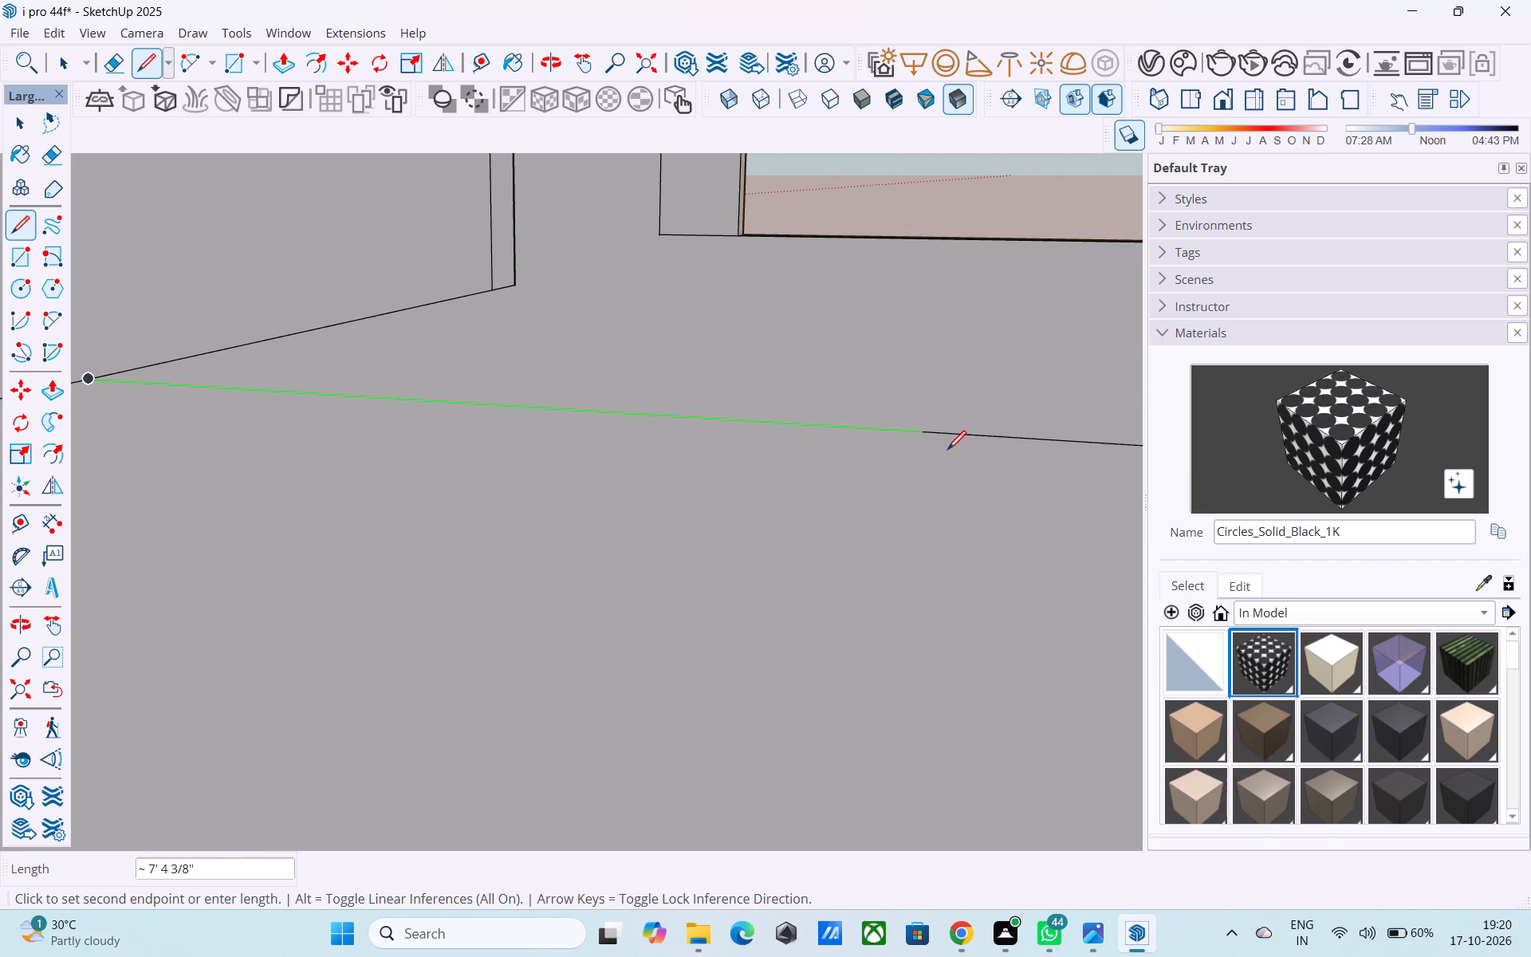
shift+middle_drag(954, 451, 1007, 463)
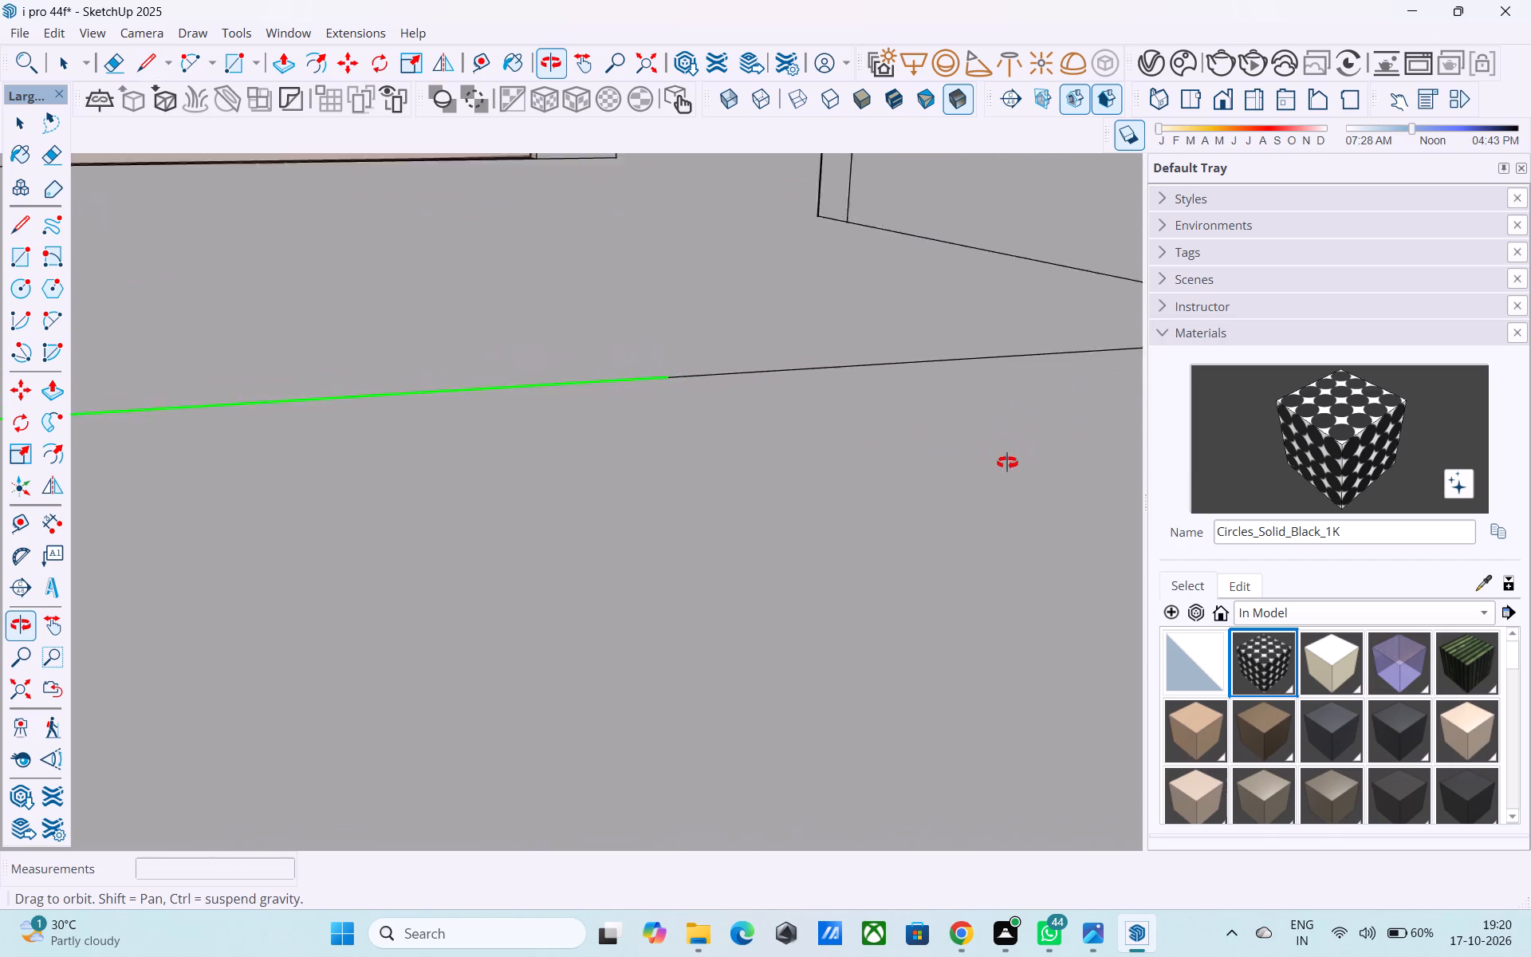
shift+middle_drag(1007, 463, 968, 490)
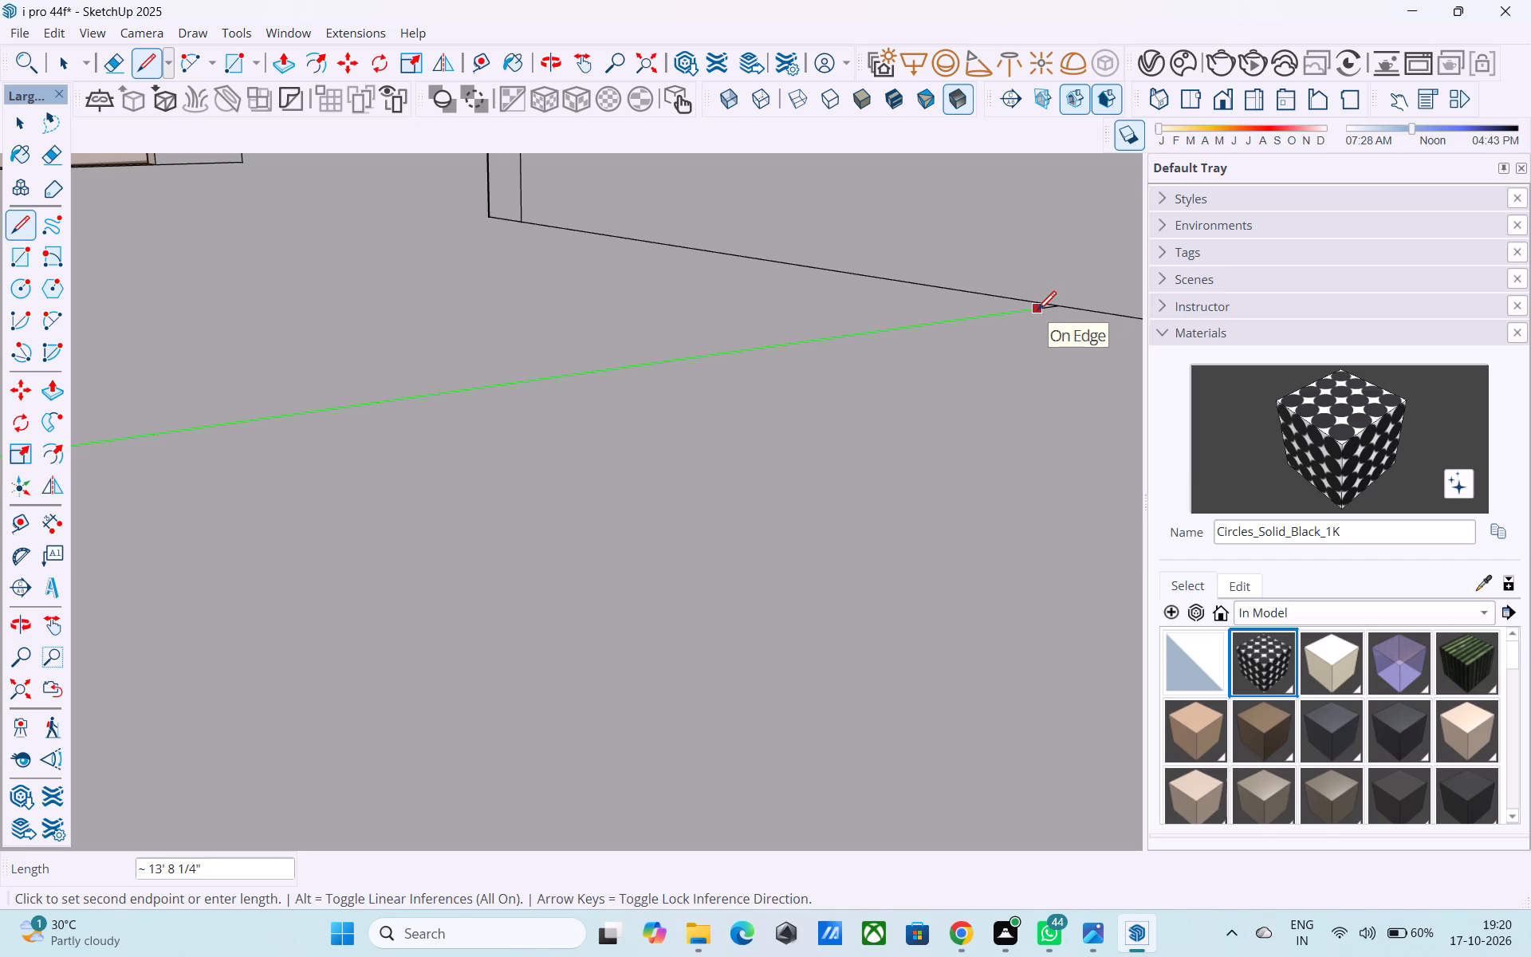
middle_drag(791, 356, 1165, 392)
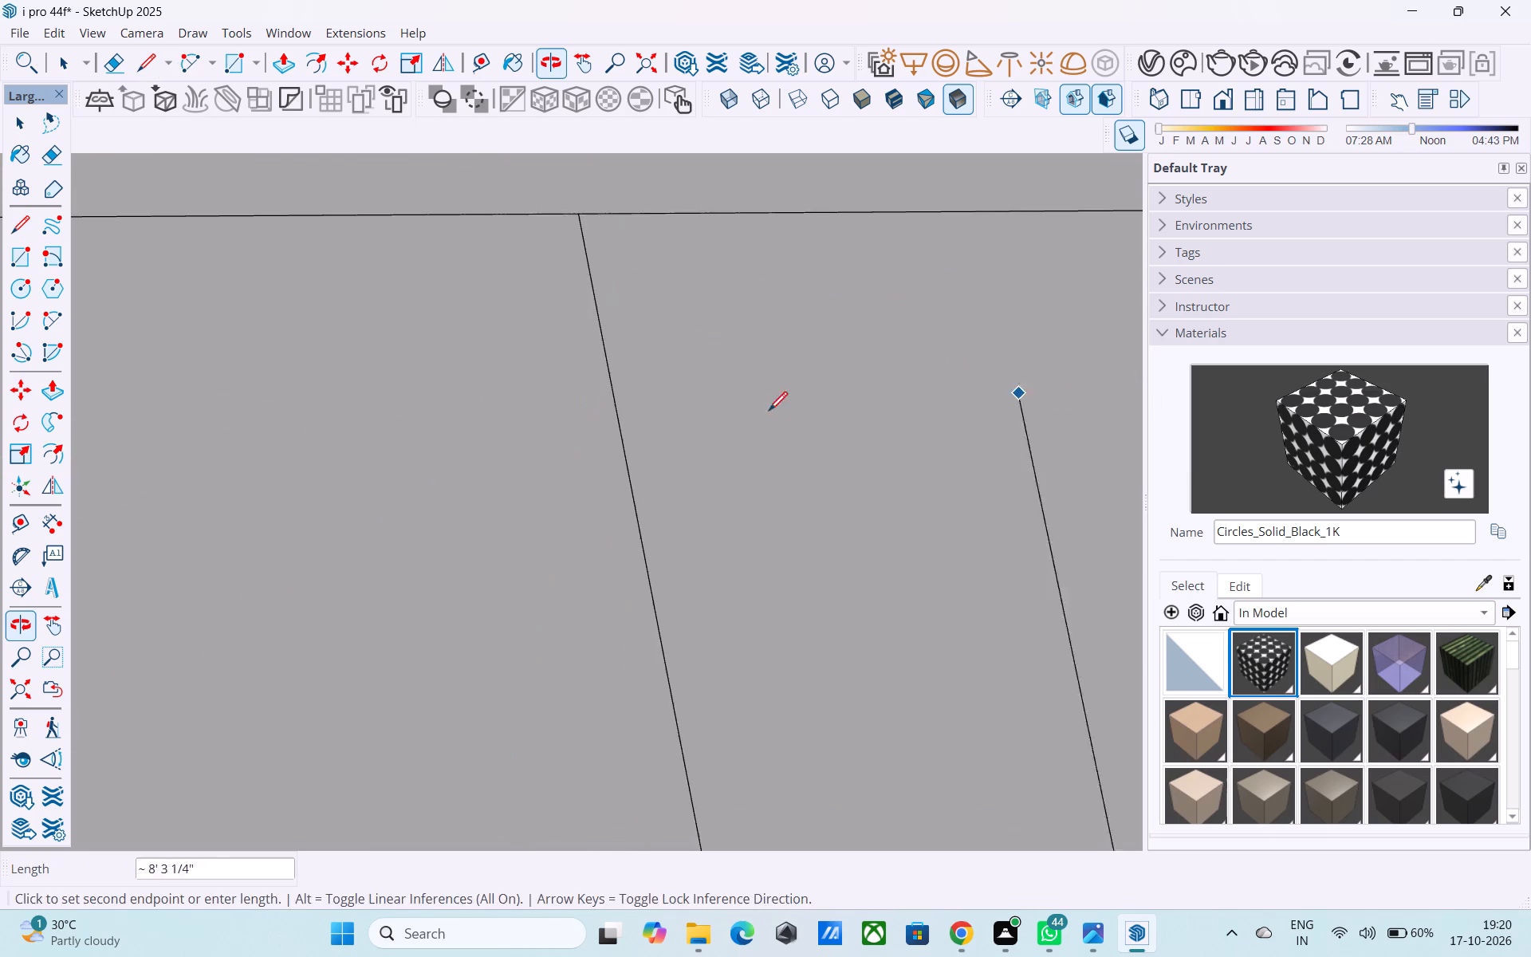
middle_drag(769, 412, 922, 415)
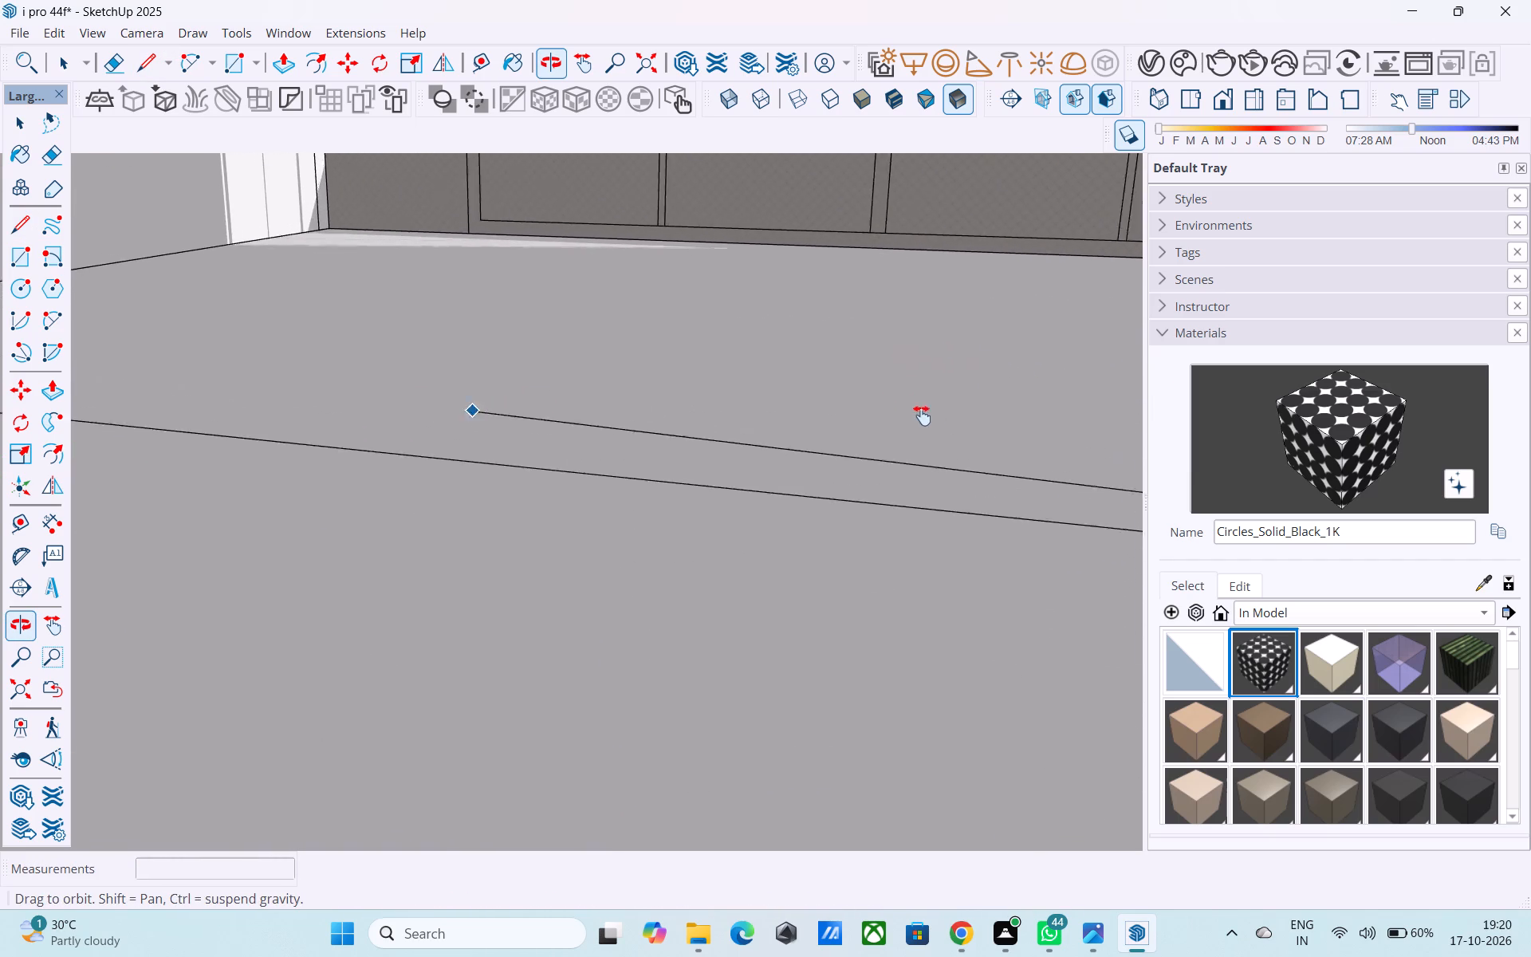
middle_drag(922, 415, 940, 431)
Draw a line across the floor from the midpoint of the glazing's base edge, square to the dividing line.
key(l)
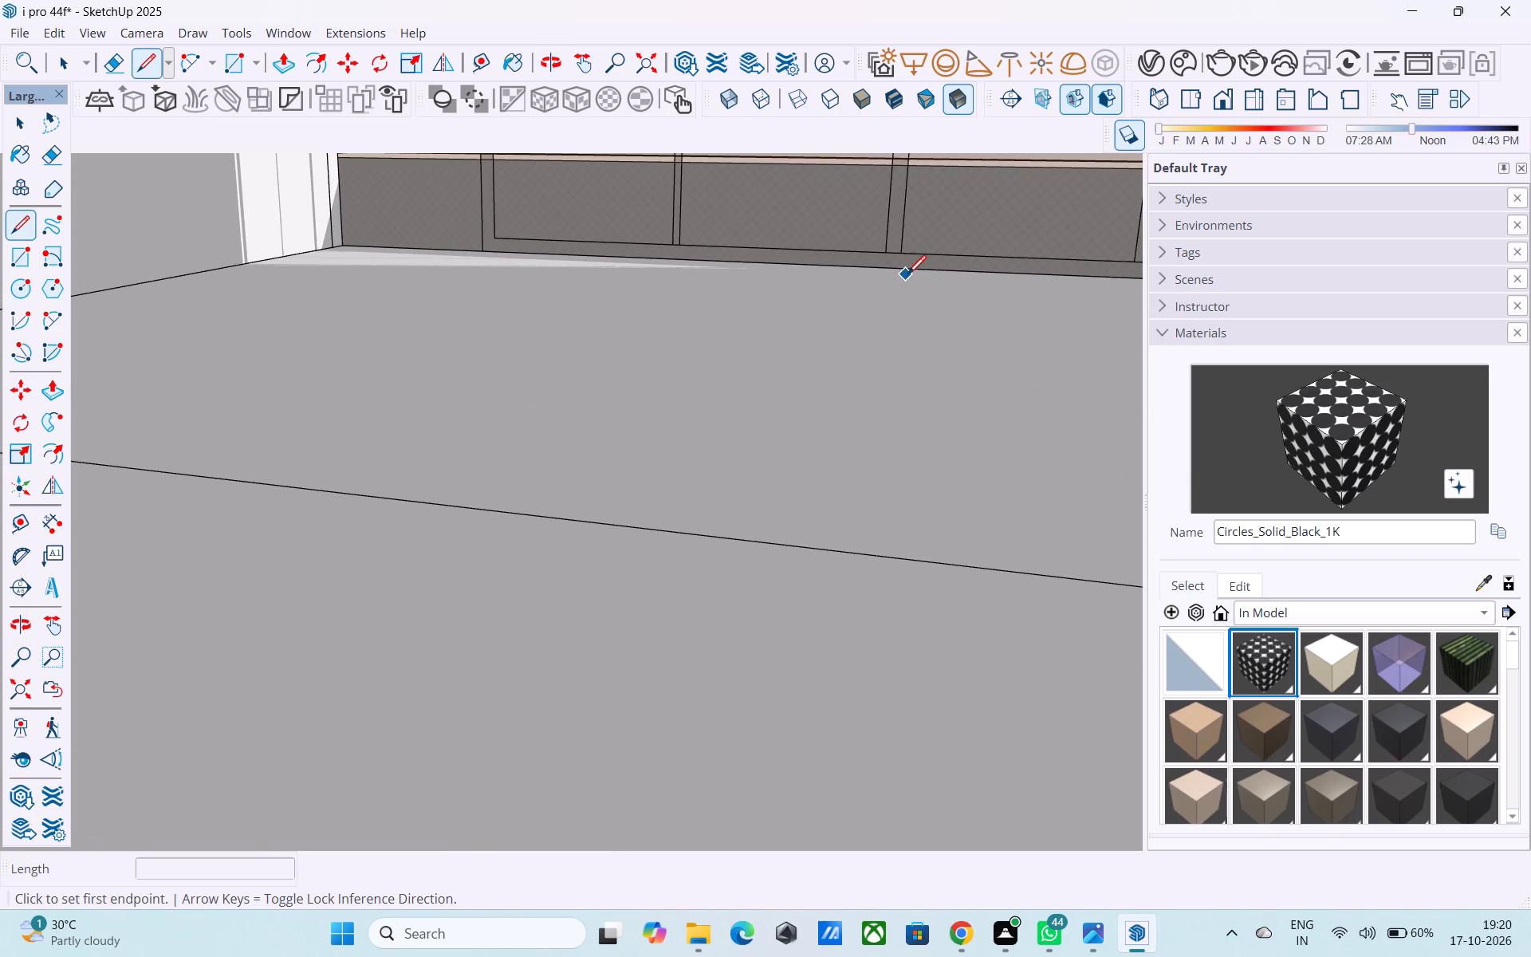
click(885, 269)
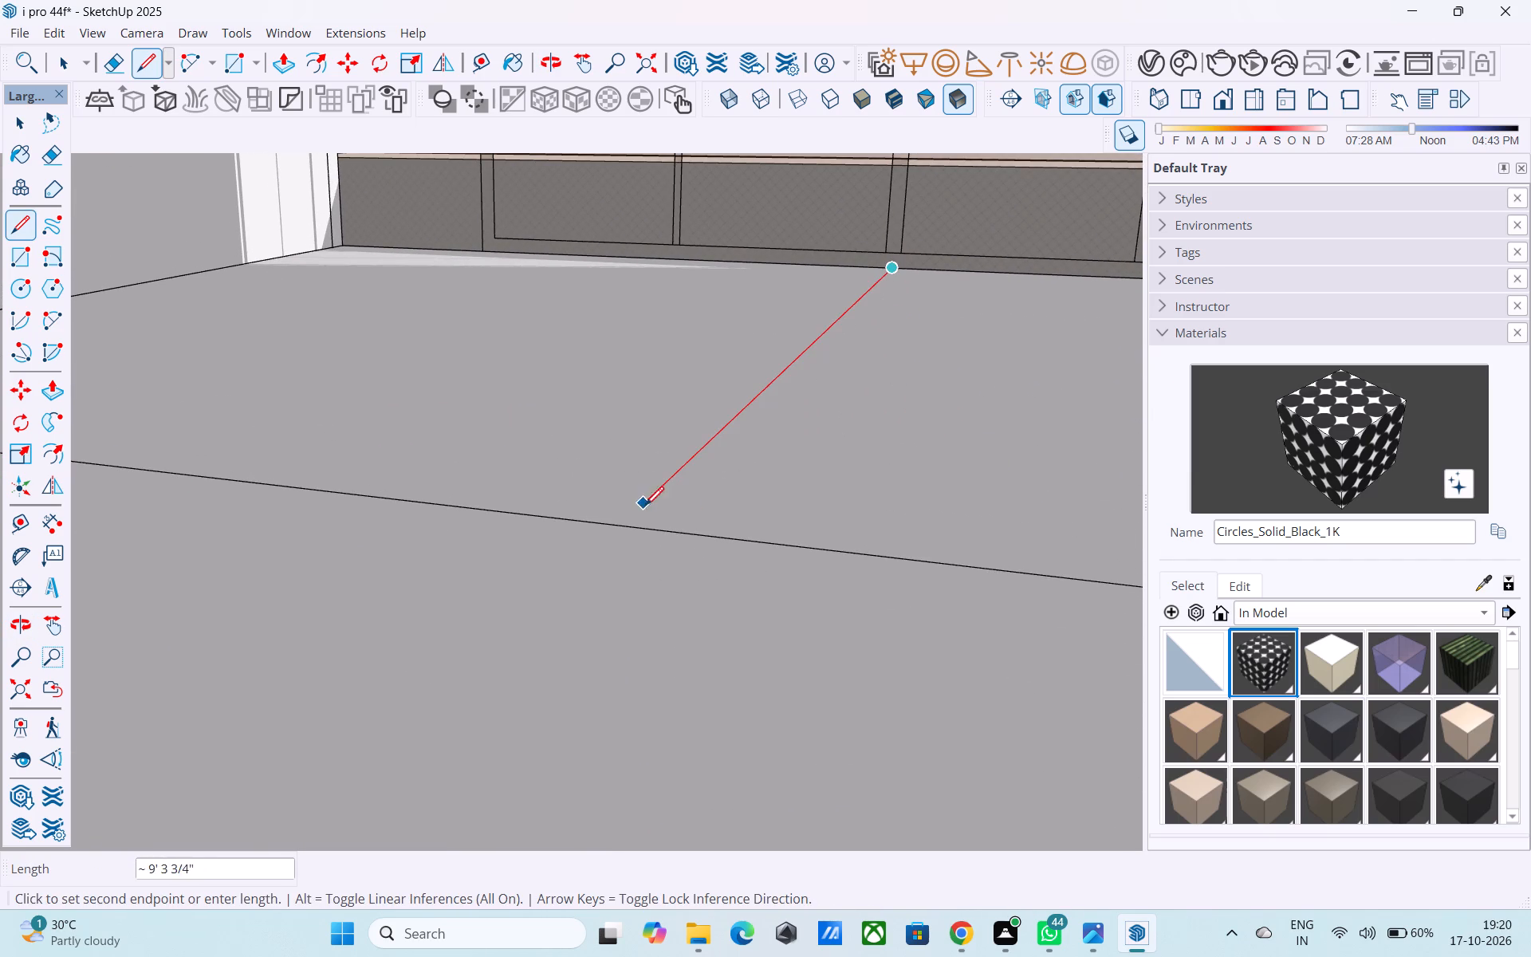
click(621, 530)
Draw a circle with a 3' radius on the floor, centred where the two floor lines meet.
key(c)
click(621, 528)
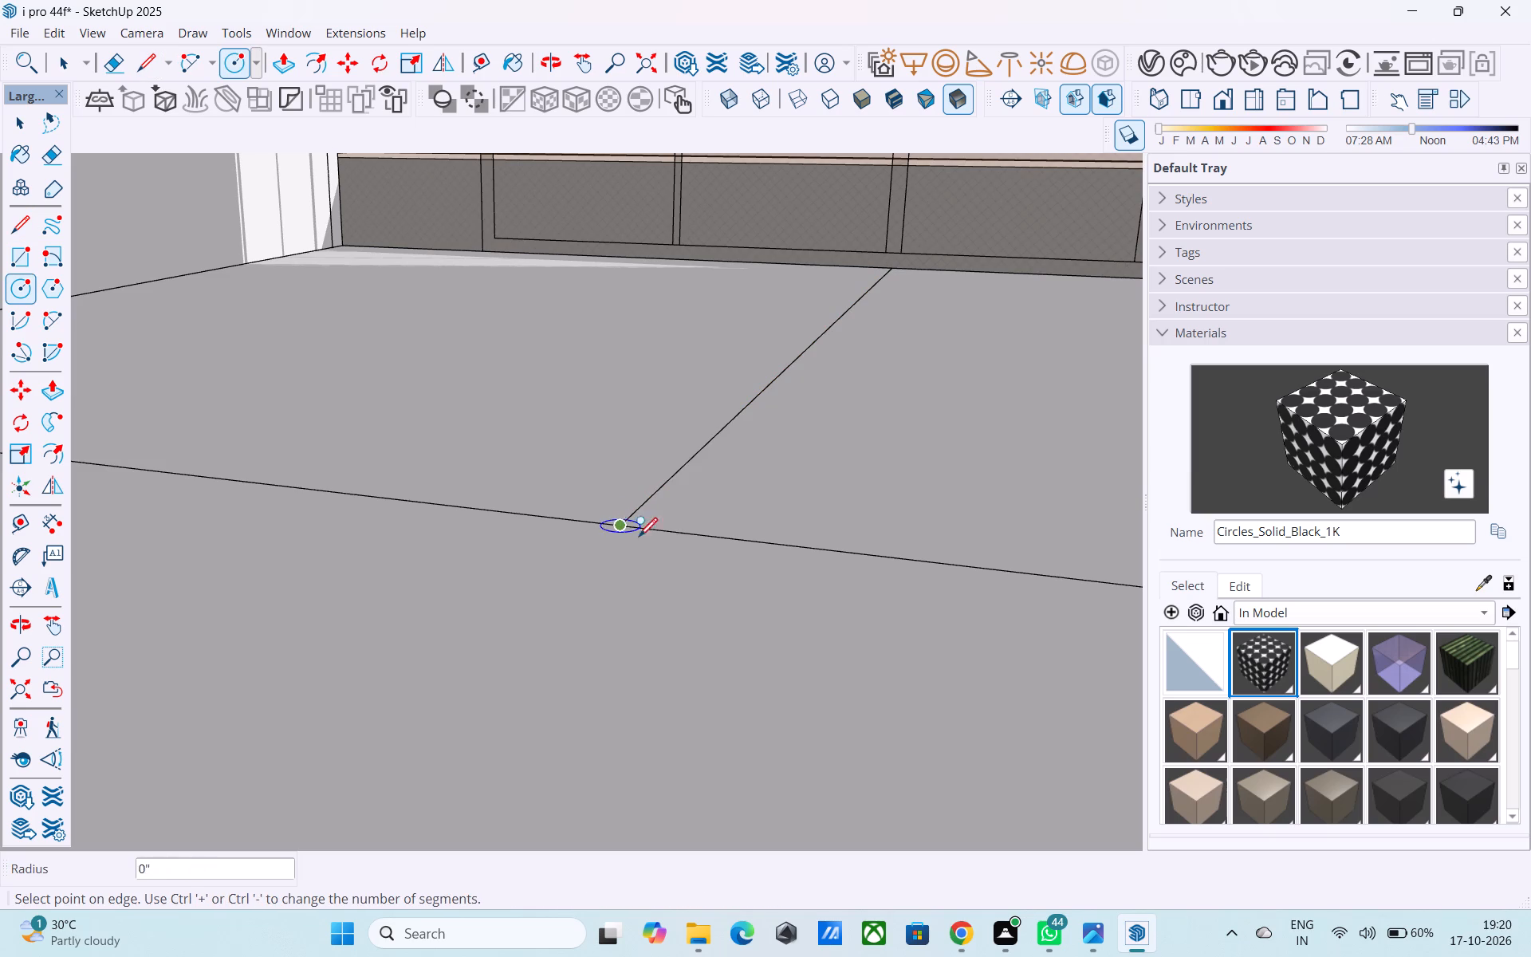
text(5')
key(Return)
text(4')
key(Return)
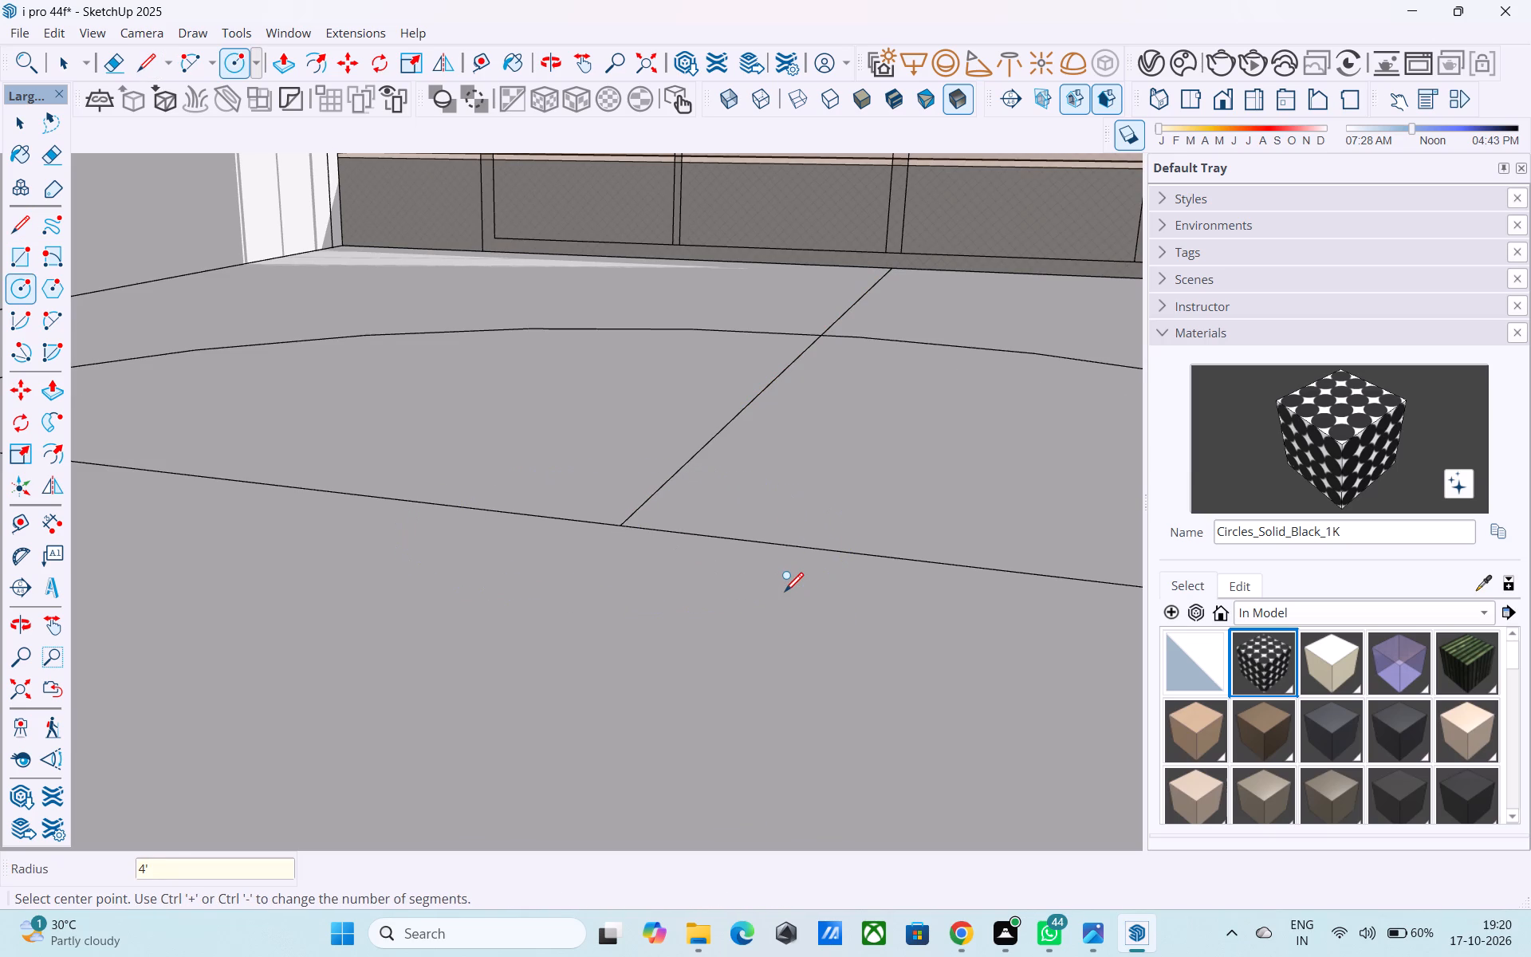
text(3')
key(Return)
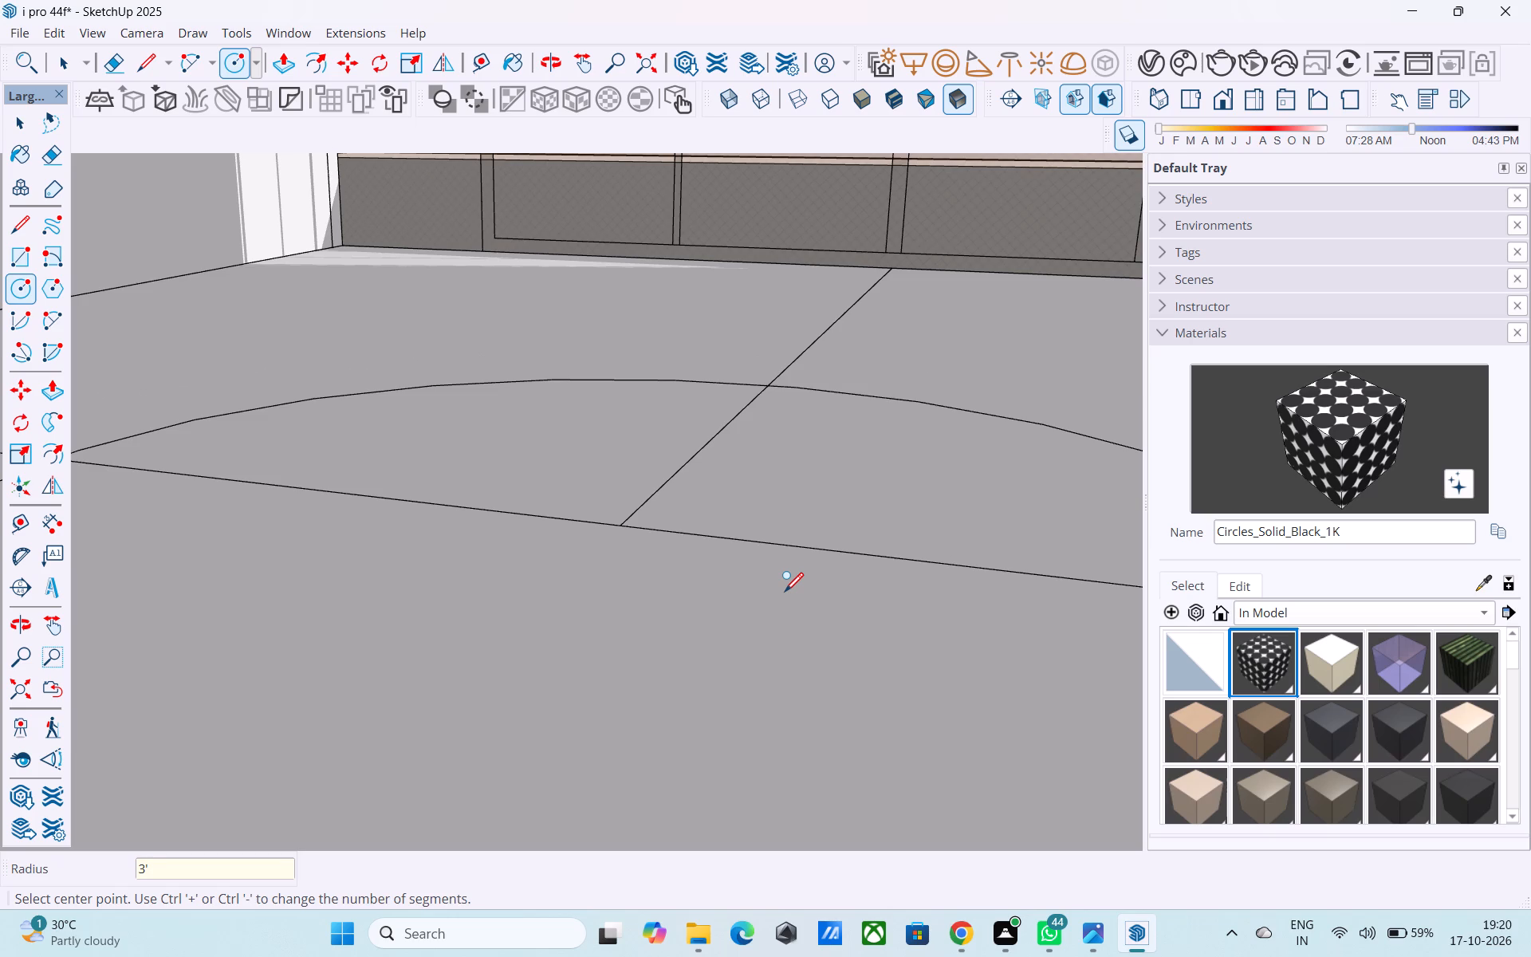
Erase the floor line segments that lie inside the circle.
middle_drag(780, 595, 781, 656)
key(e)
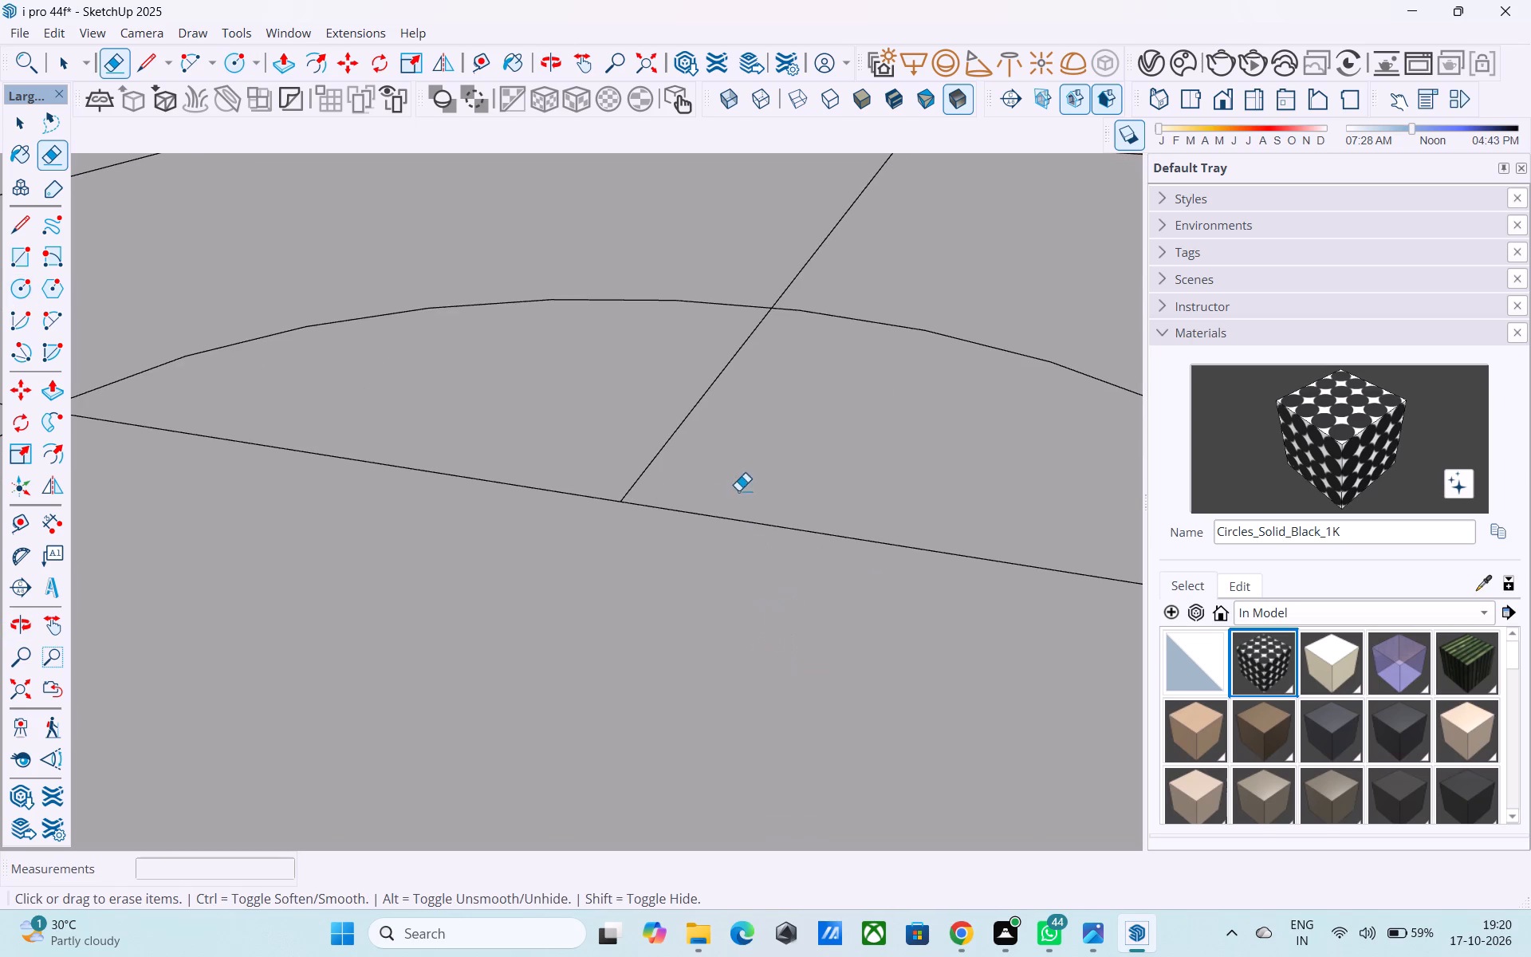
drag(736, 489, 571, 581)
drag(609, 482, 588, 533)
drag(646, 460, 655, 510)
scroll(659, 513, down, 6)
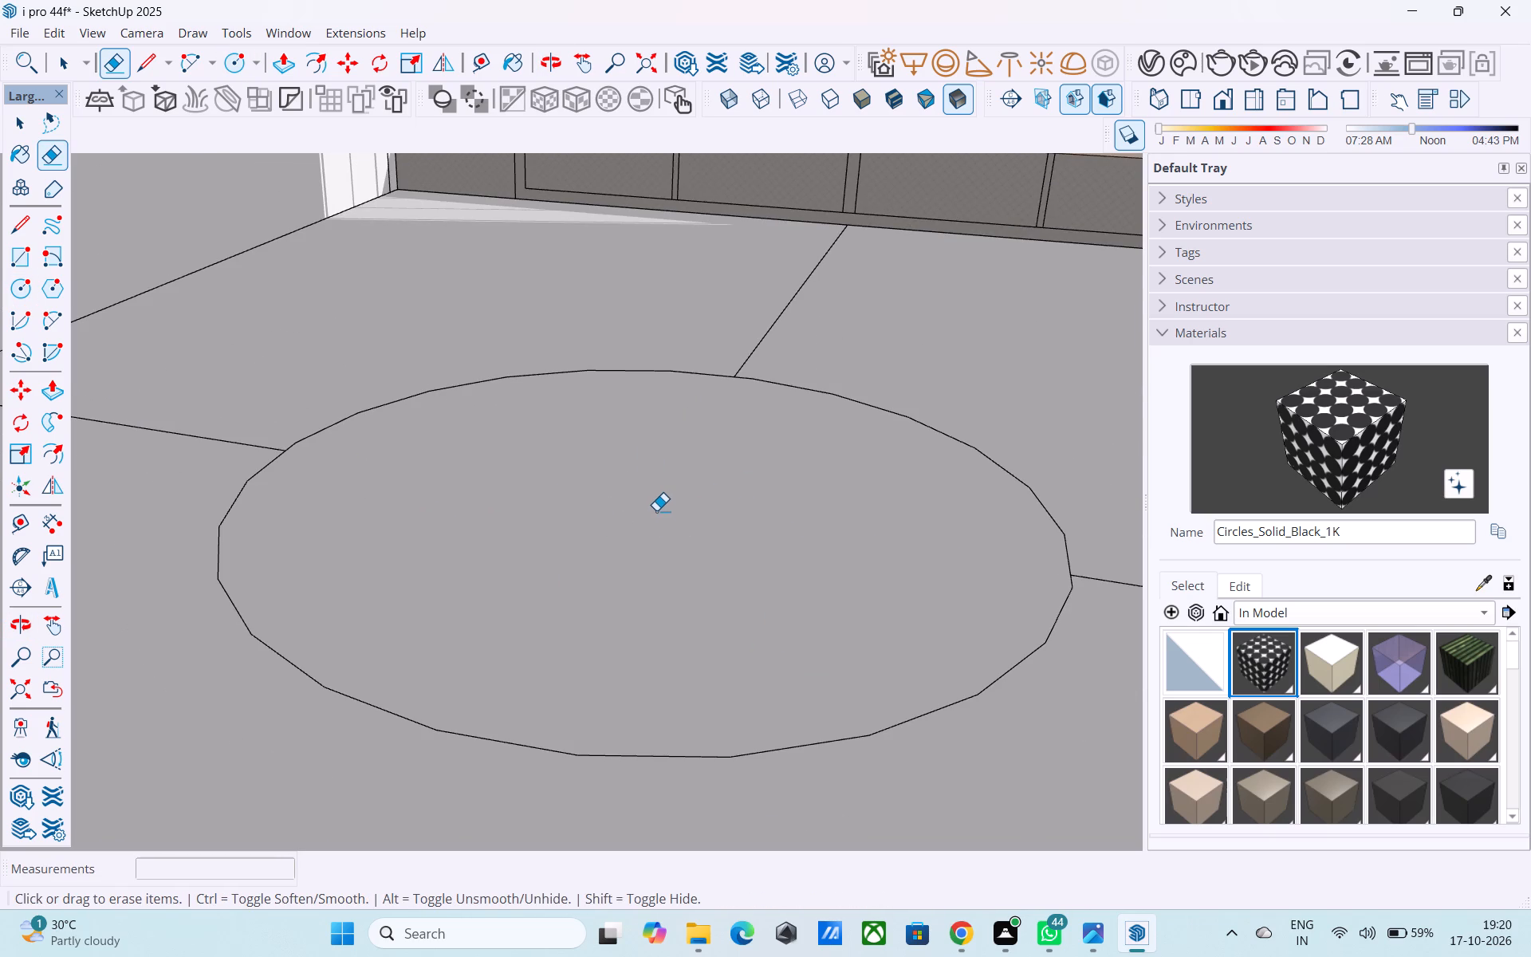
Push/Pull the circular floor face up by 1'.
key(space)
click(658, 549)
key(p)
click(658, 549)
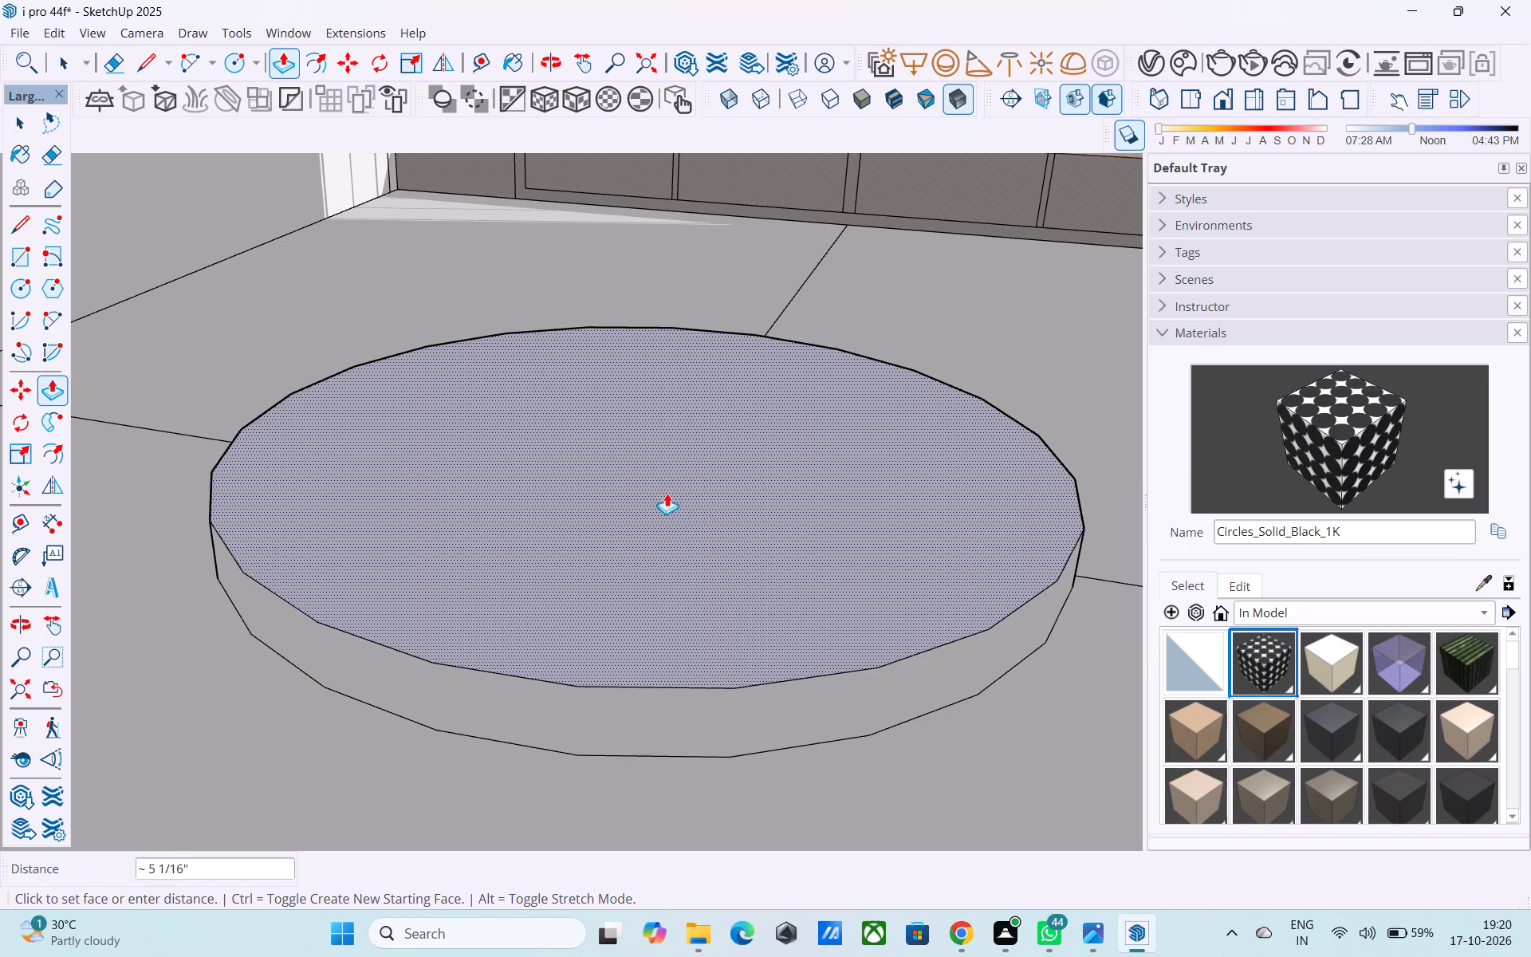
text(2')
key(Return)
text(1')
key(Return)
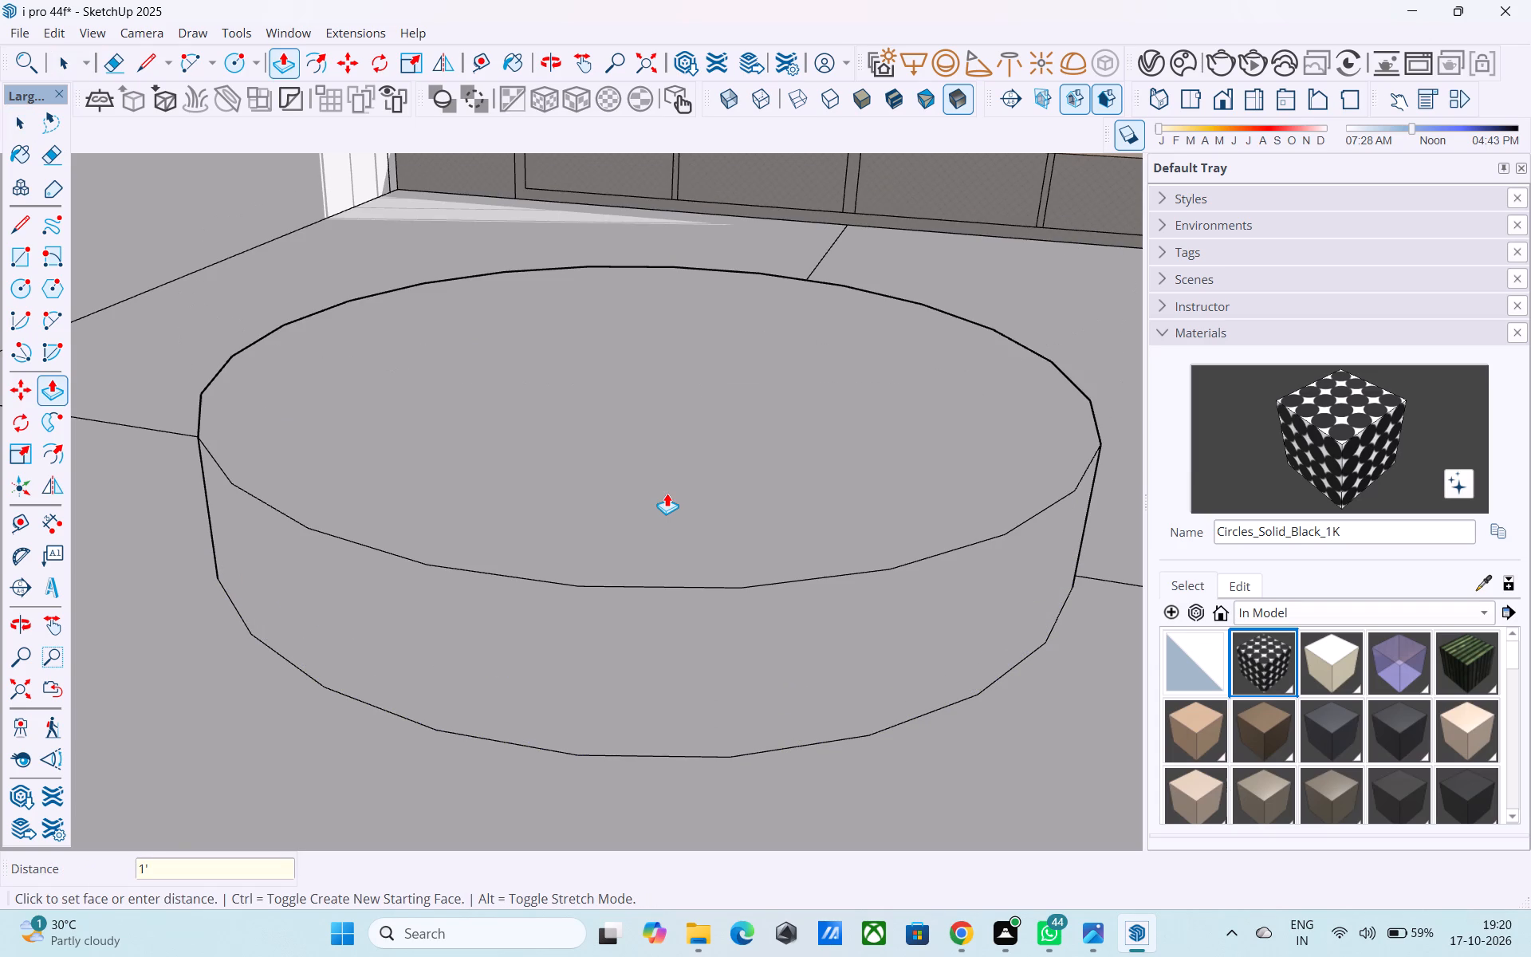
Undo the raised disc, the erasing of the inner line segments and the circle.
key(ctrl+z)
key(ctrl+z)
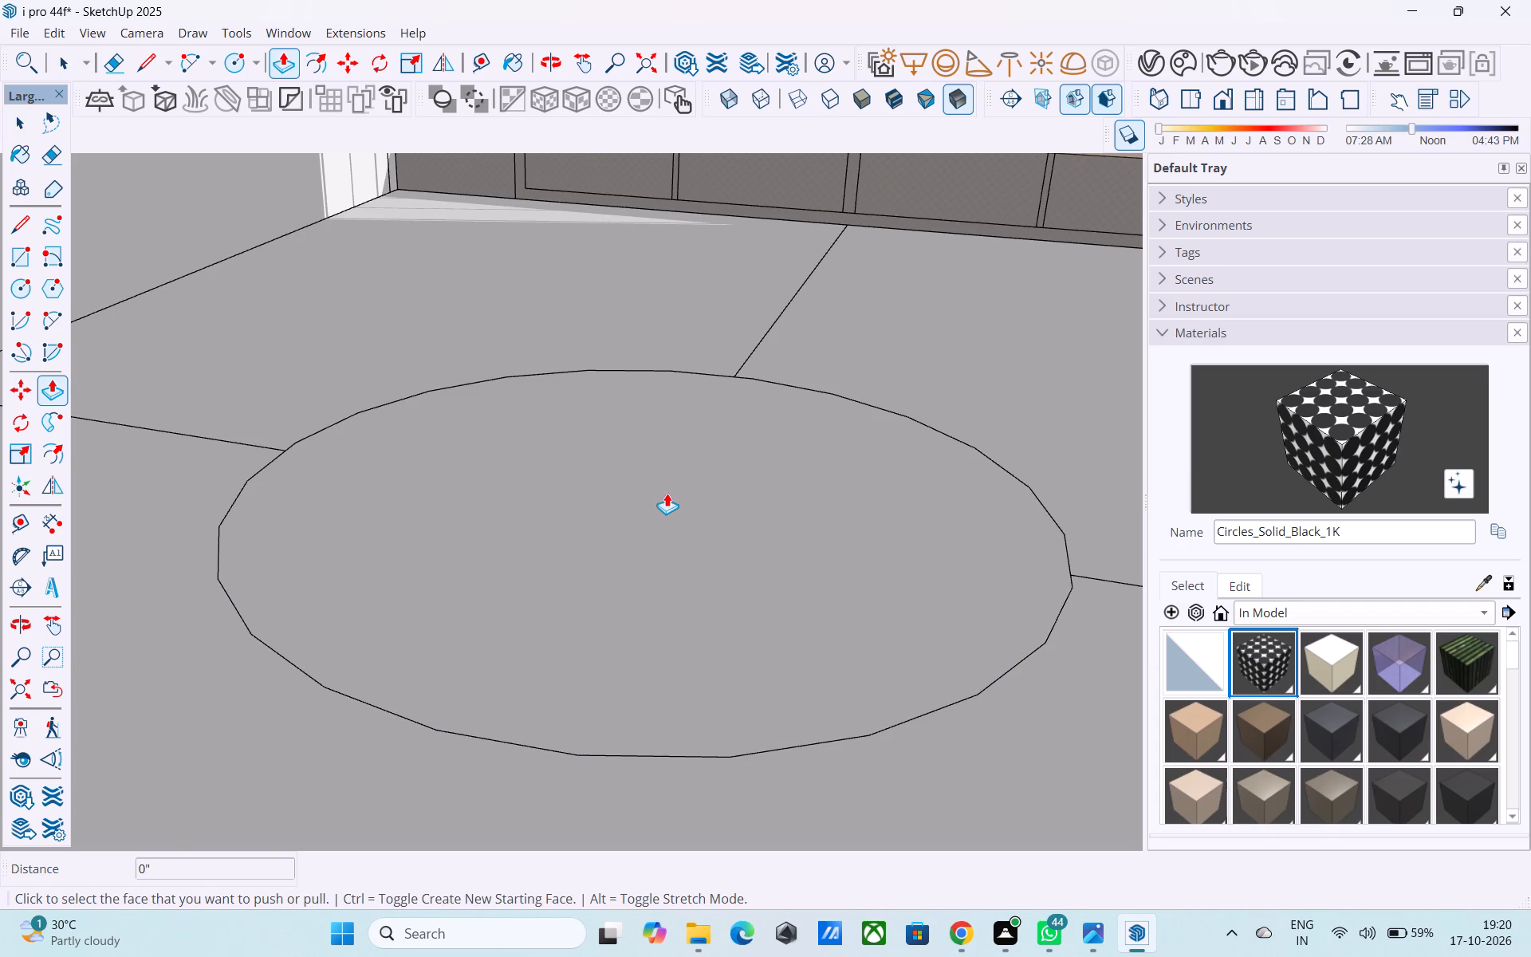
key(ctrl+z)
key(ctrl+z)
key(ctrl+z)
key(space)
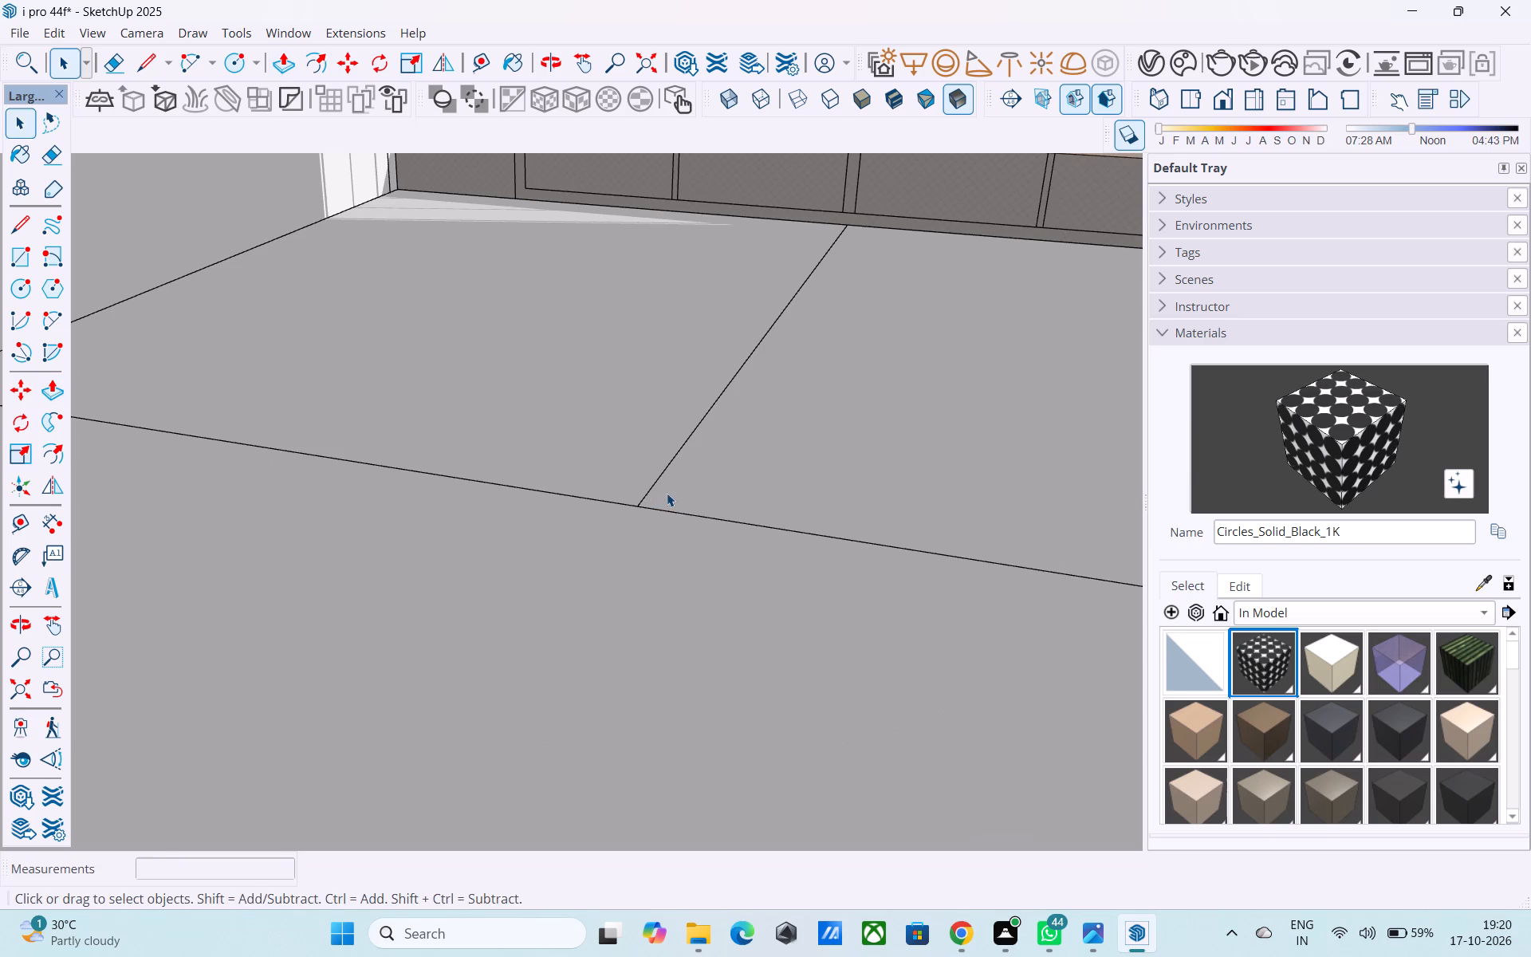
Draw a 100-sided circle with a 3' radius on the floor, centred where the two floor lines meet.
key(c)
click(645, 508)
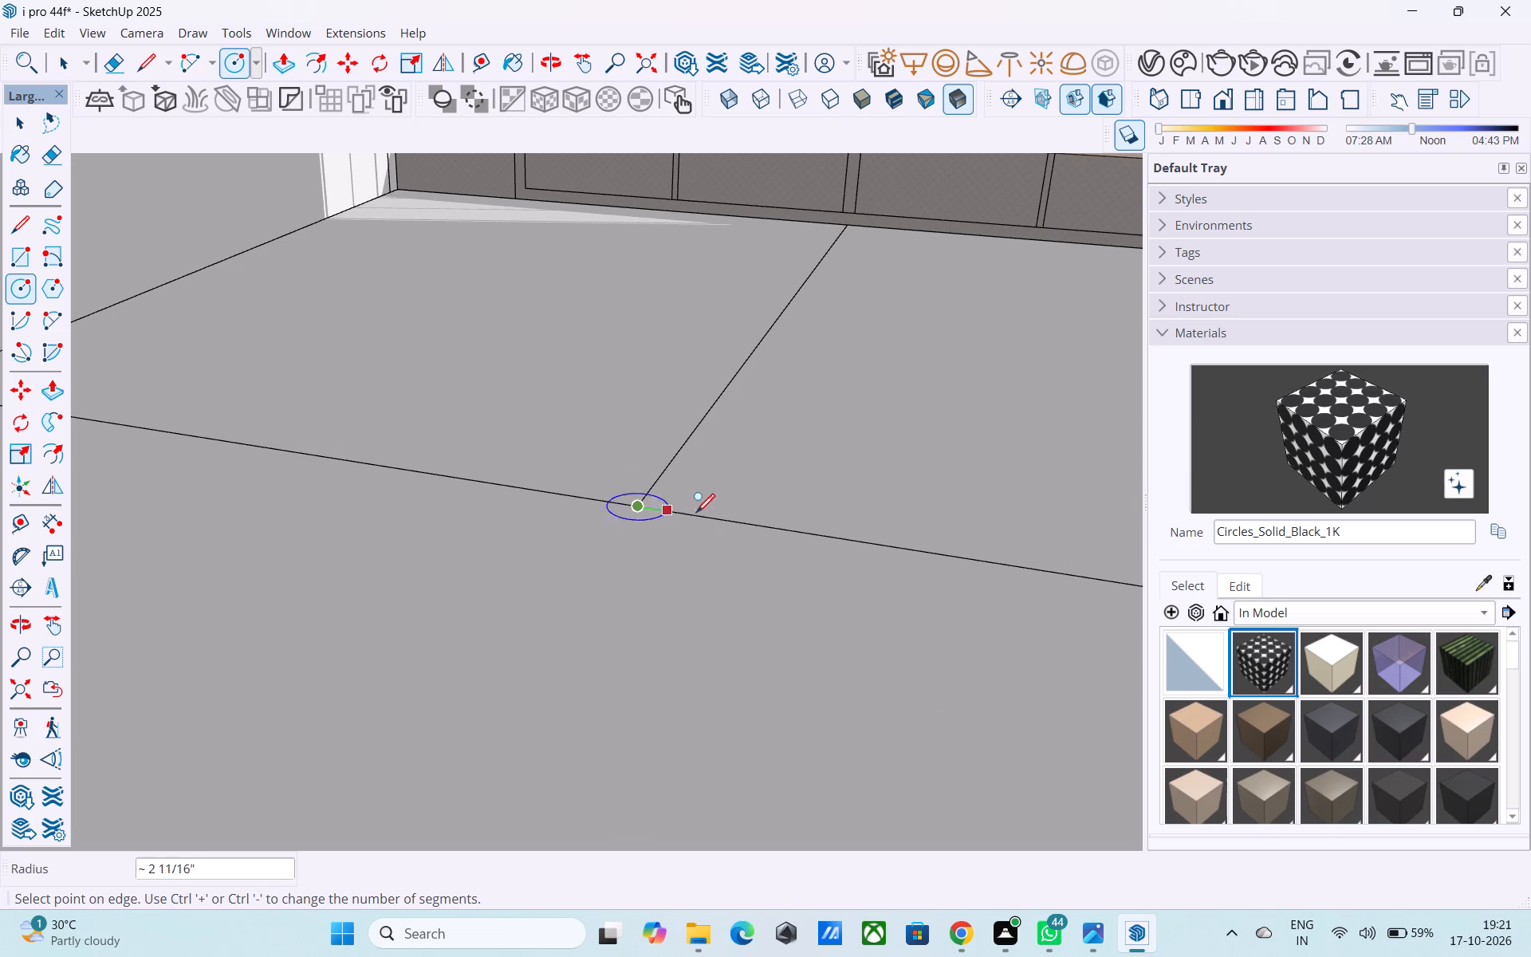
key(space)
key(c)
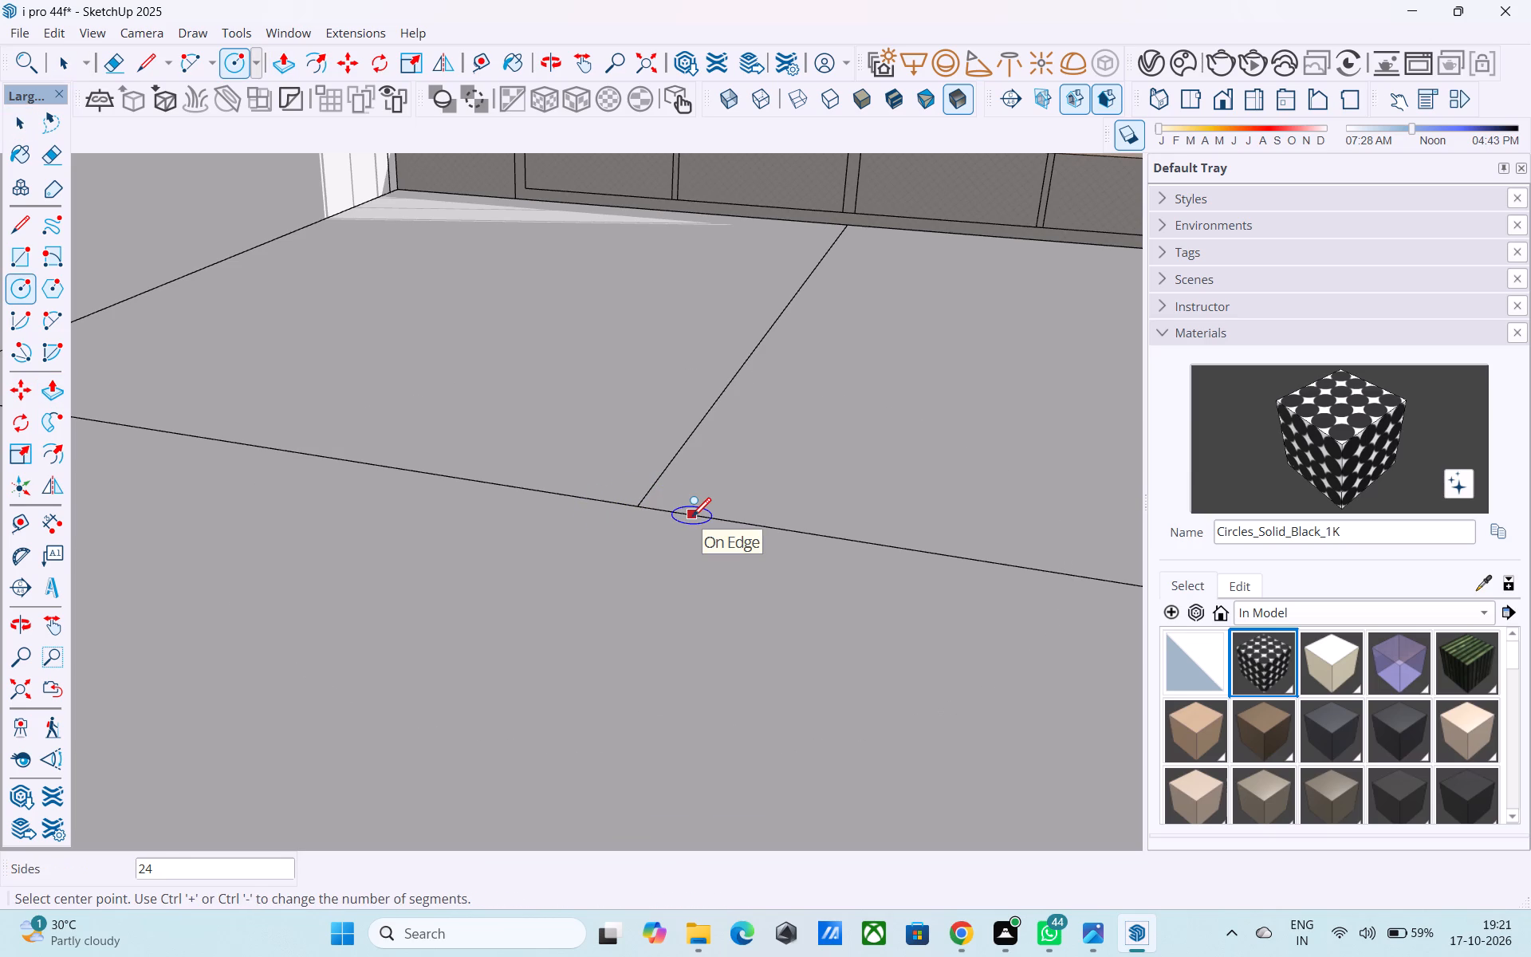
text(100)
key(Return)
scroll(609, 536, up, 2)
click(643, 502)
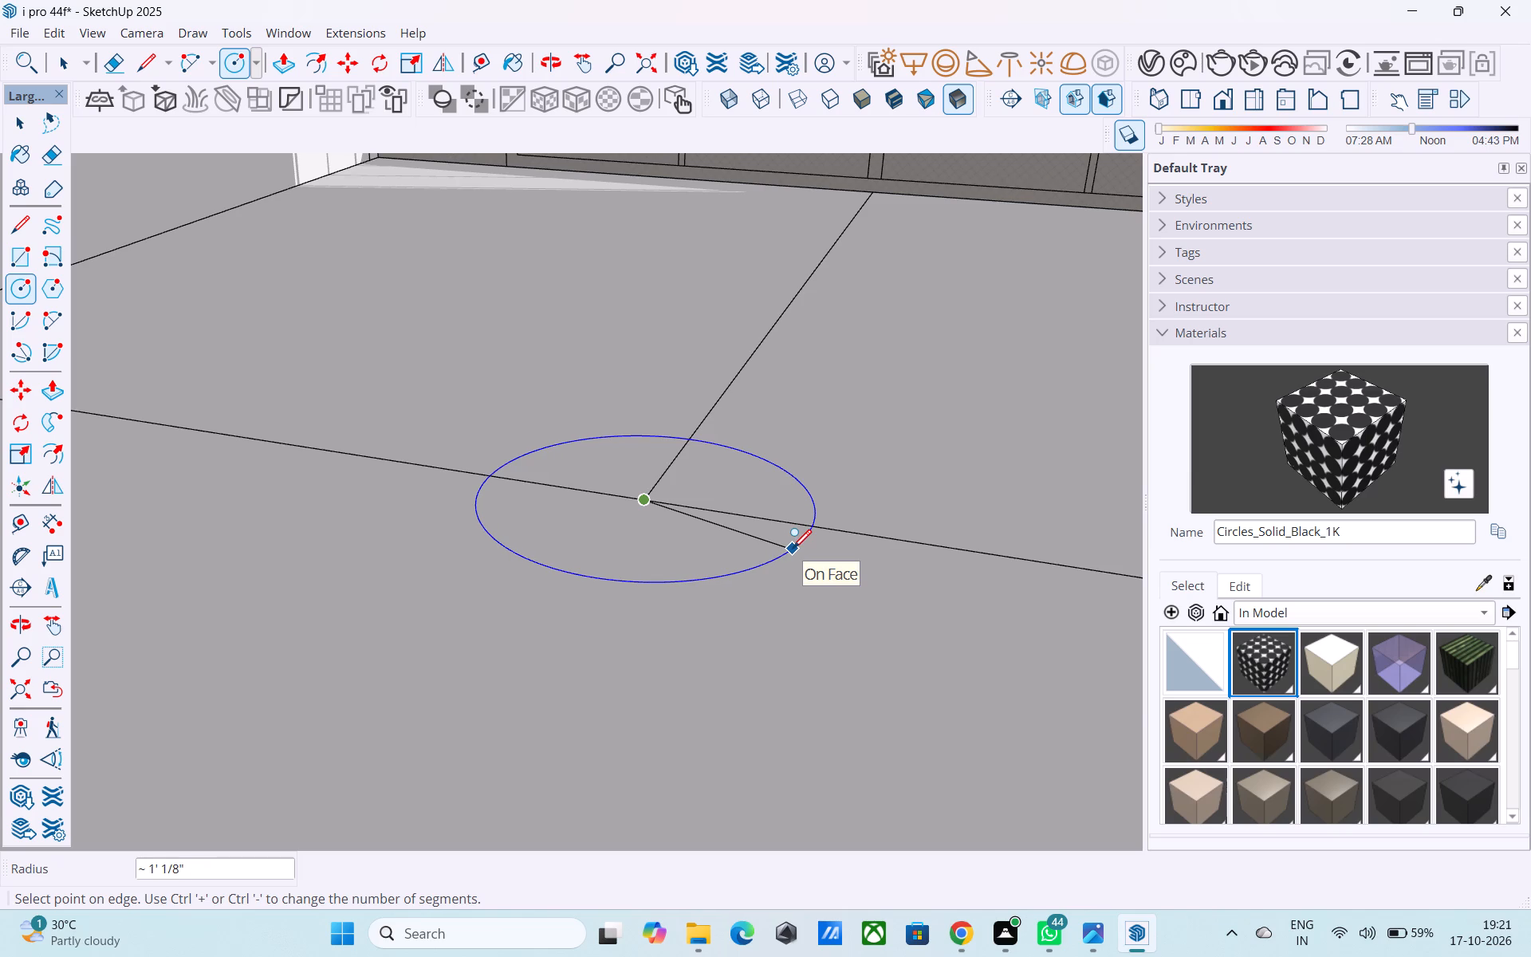
key(3)
key(apostrophe)
key(Return)
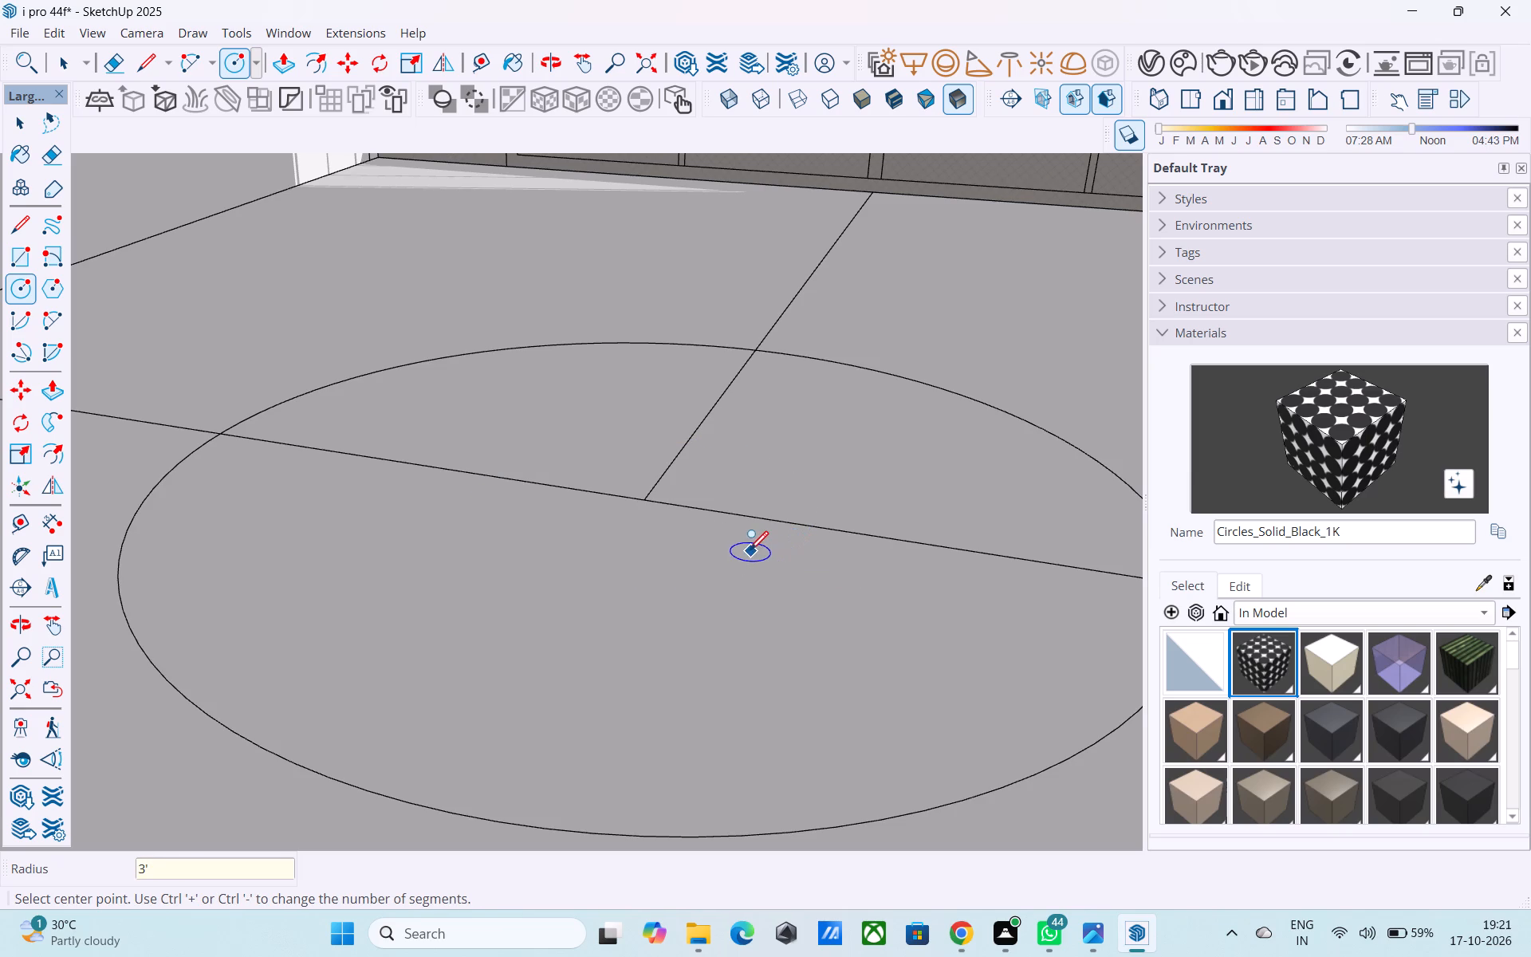
Erase the floor line segments that lie inside the circle.
key(e)
drag(715, 492, 677, 513)
drag(662, 477, 621, 503)
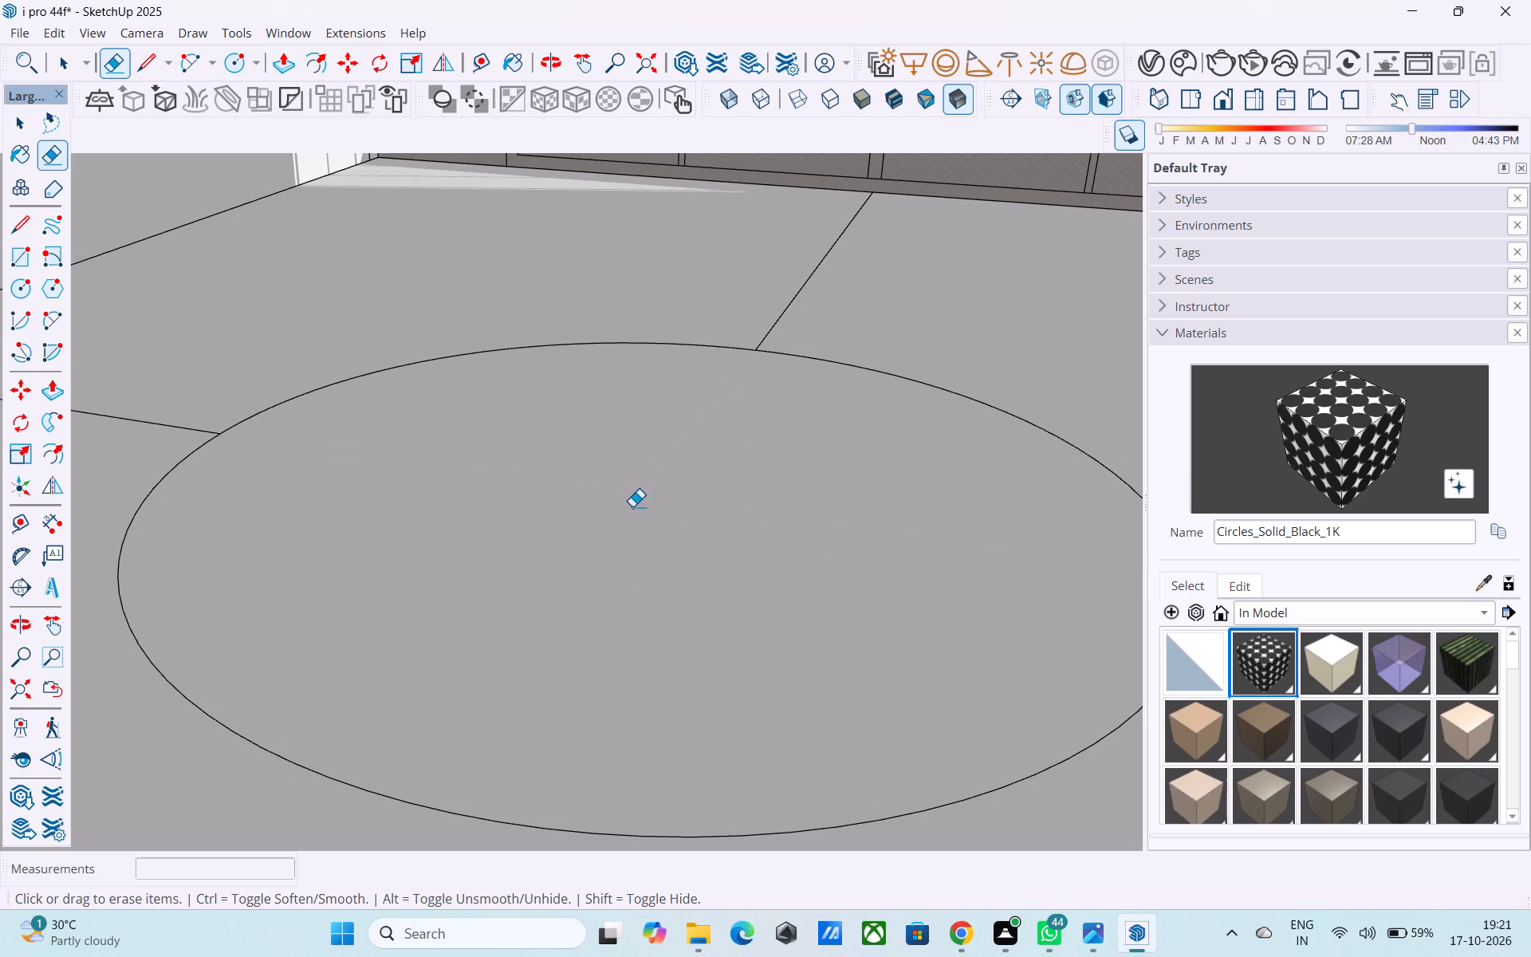
Push/Pull the circular floor face up by 1'.
key(space)
click(632, 506)
key(p)
click(632, 506)
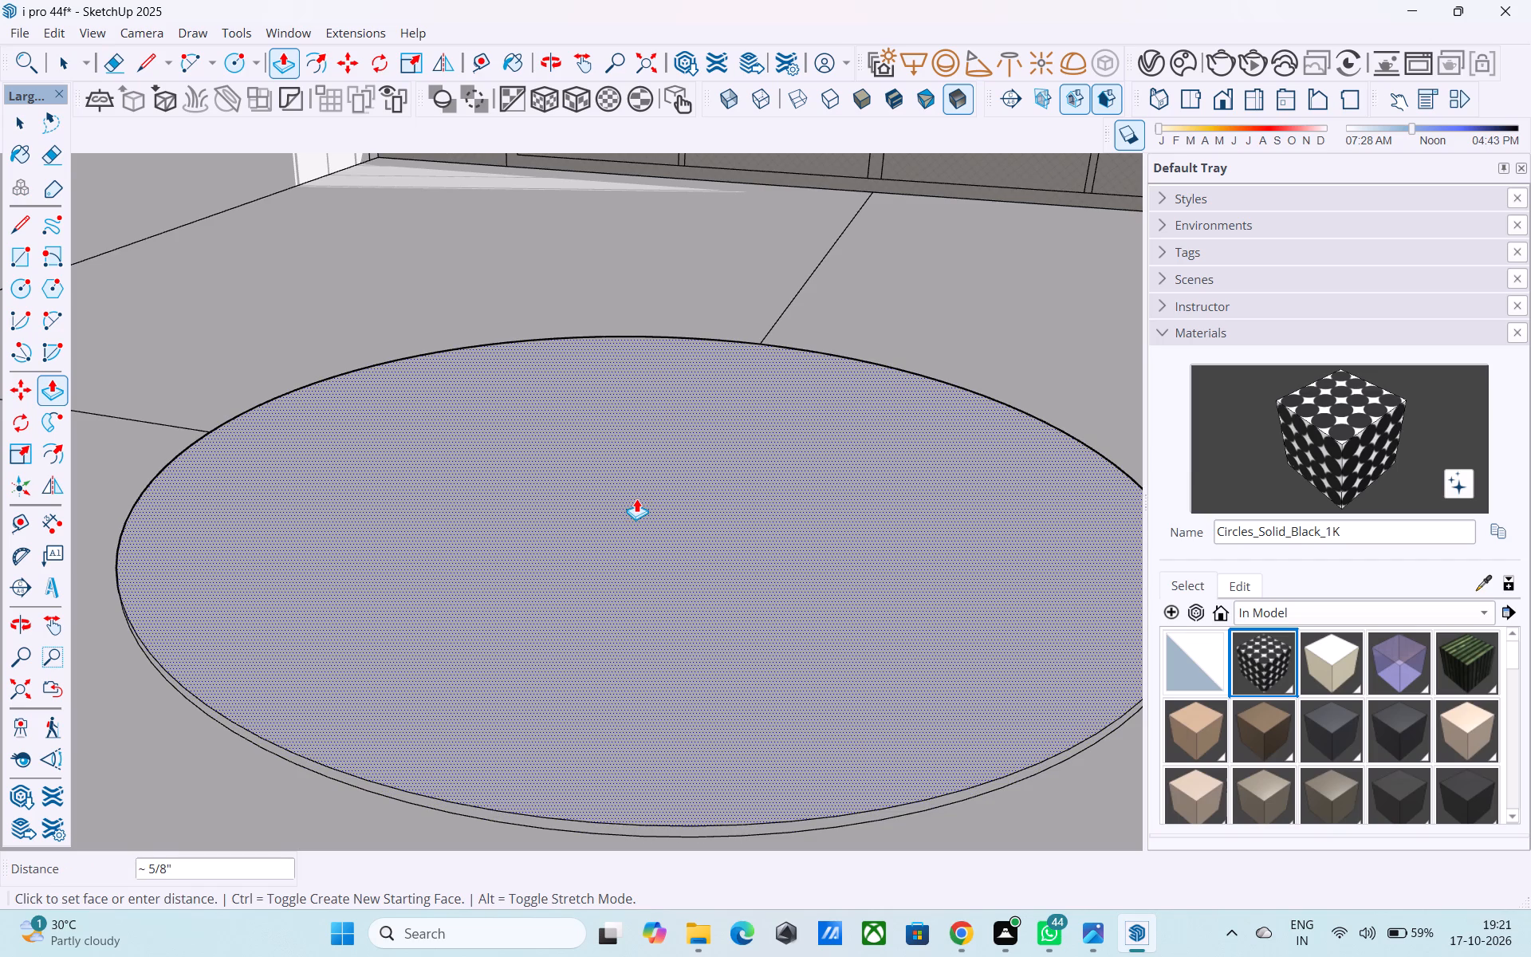
text(1')
key(Return)
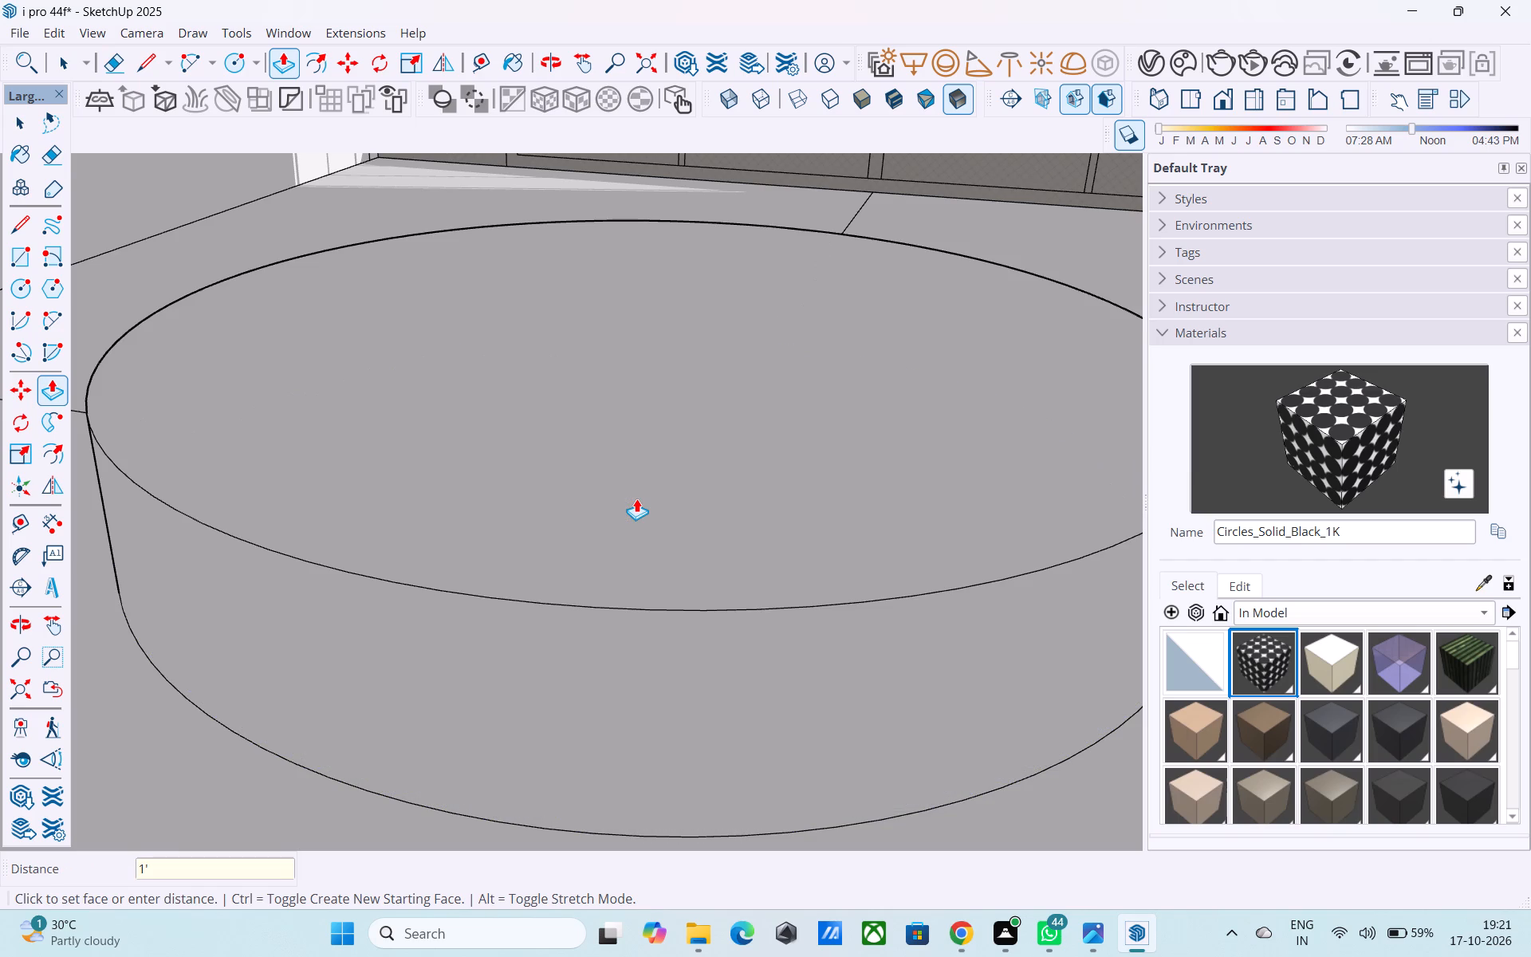
Offset the outline of the raised disc's top face inward by 1'.
middle_drag(637, 498, 610, 610)
scroll(604, 578, down, 4)
key(space)
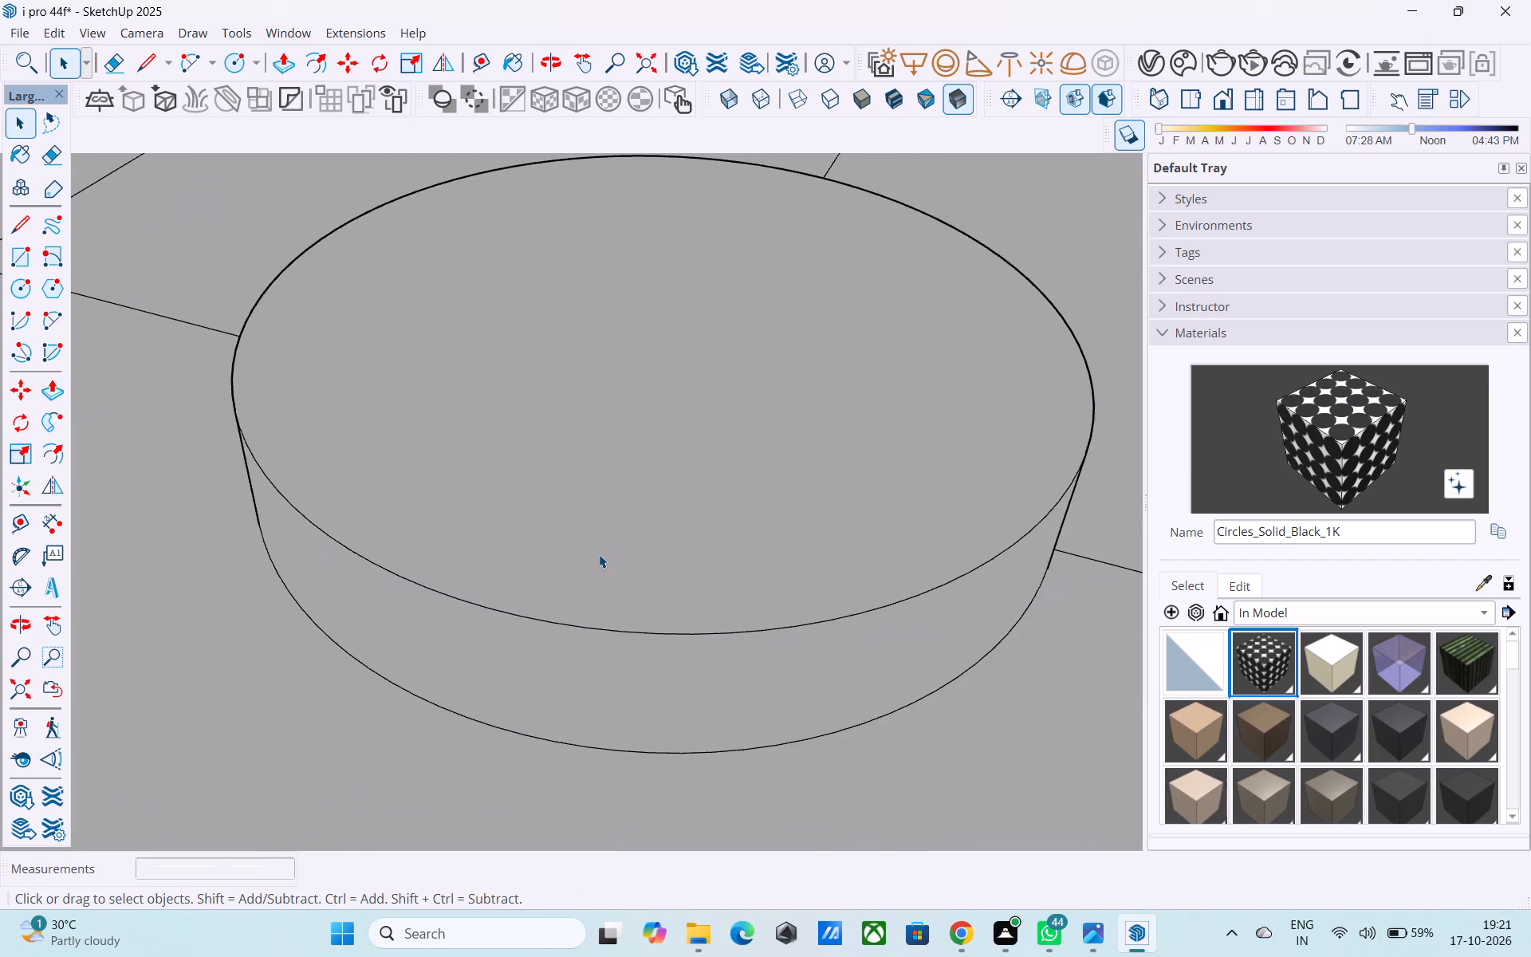
middle_drag(596, 506, 582, 651)
click(601, 605)
key(f)
click(601, 605)
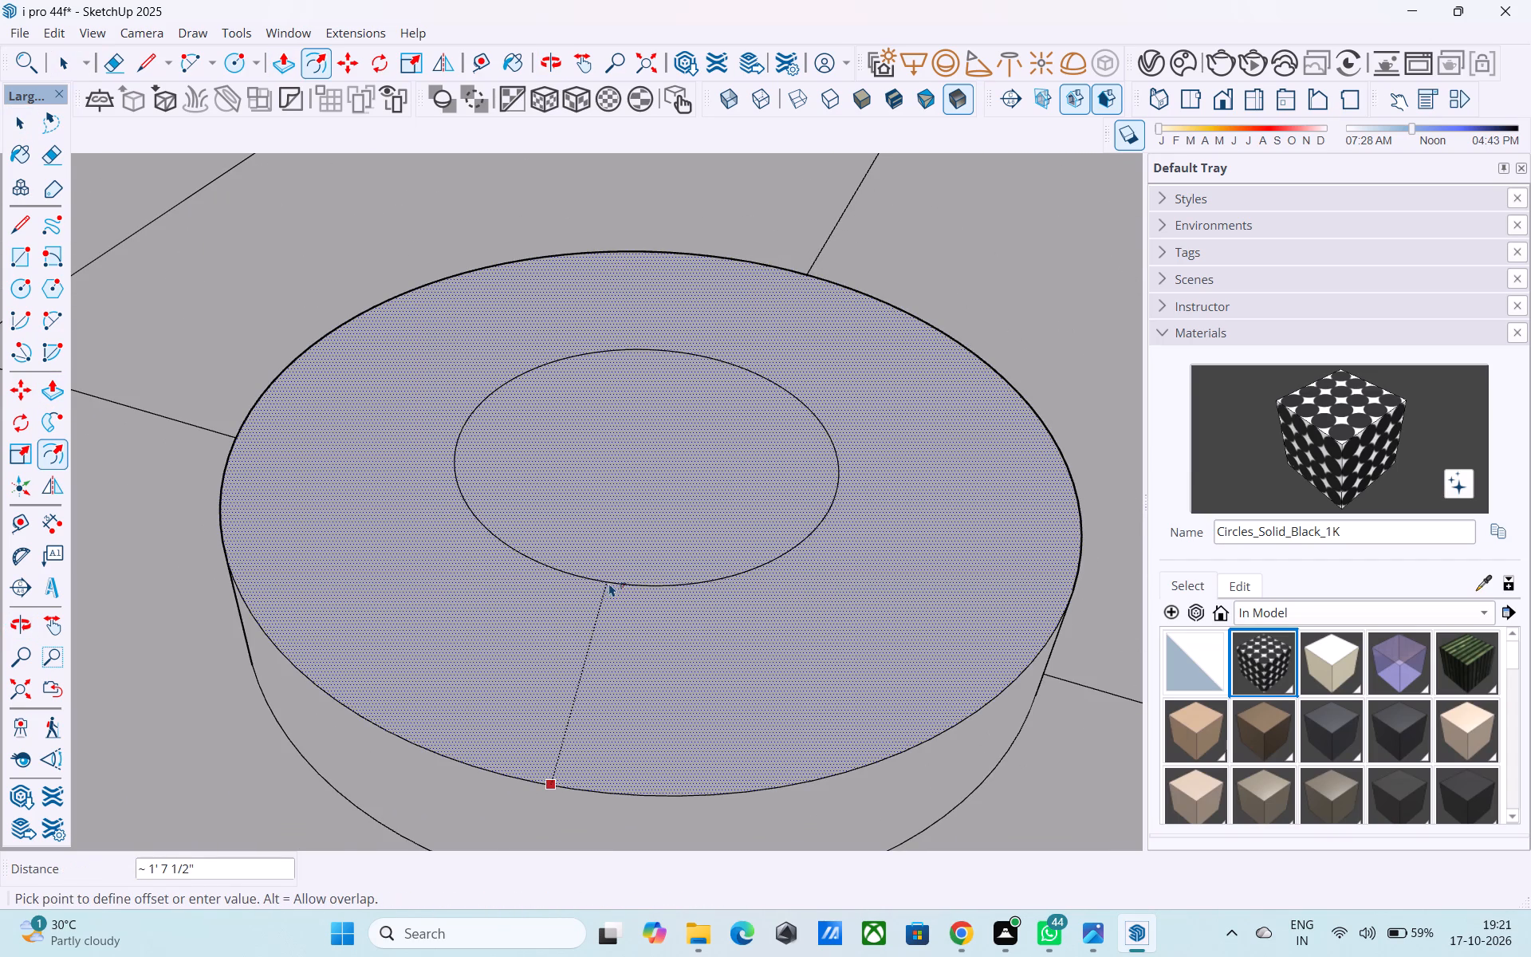
text(1')
key(Return)
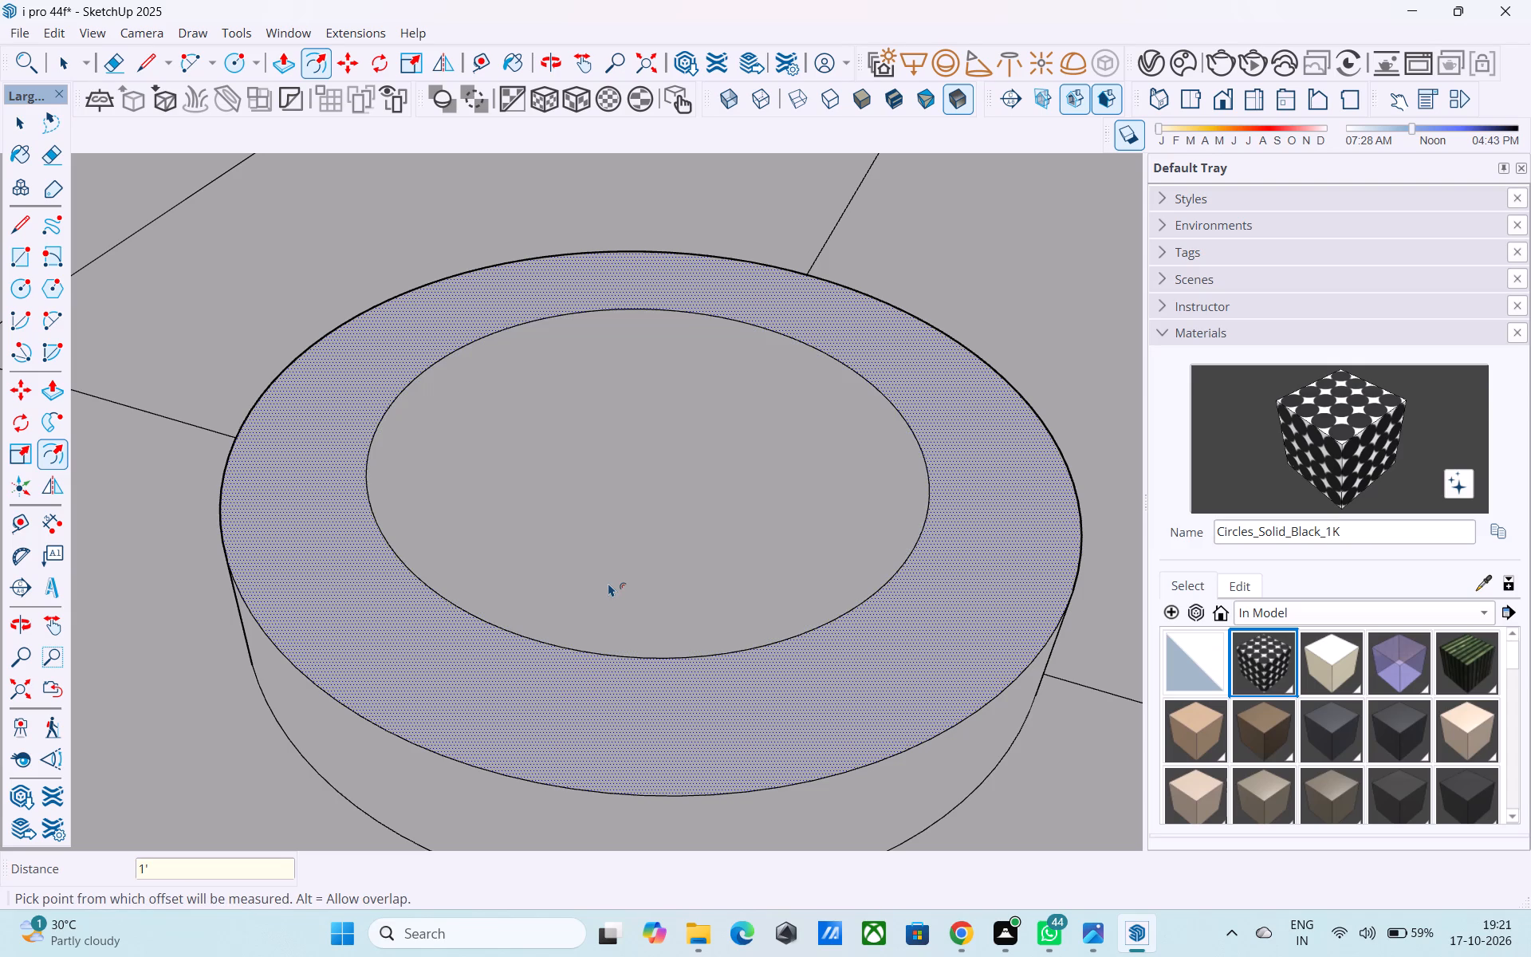
Push/Pull the inner circular face up by 1' to form the second tier.
key(space)
click(602, 577)
key(p)
click(602, 580)
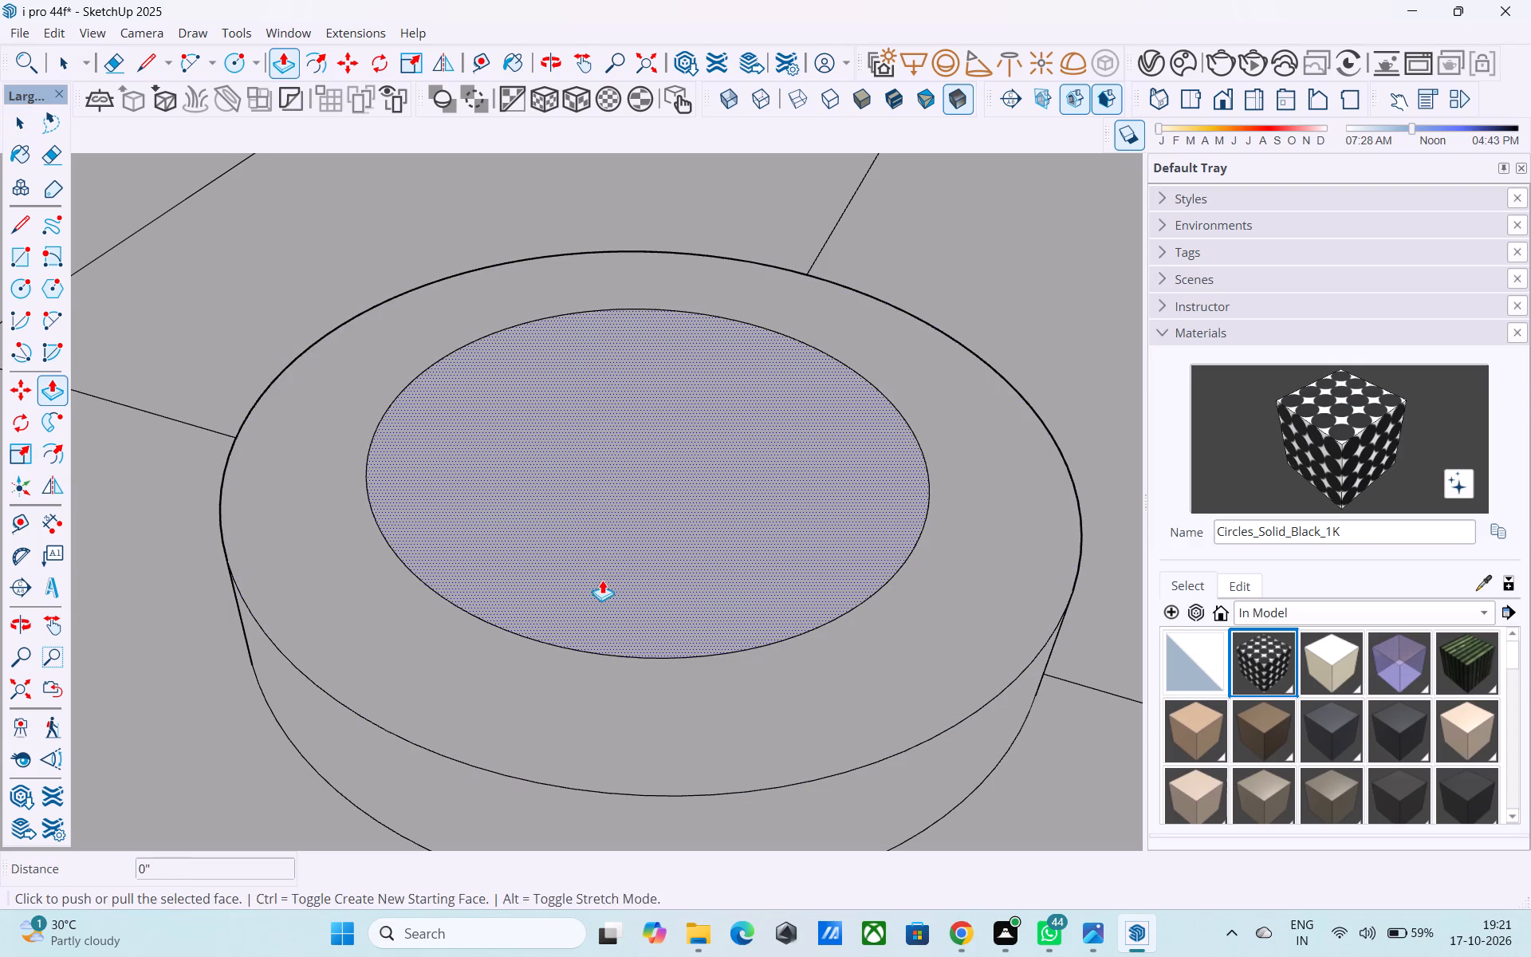
text(1')
key(Return)
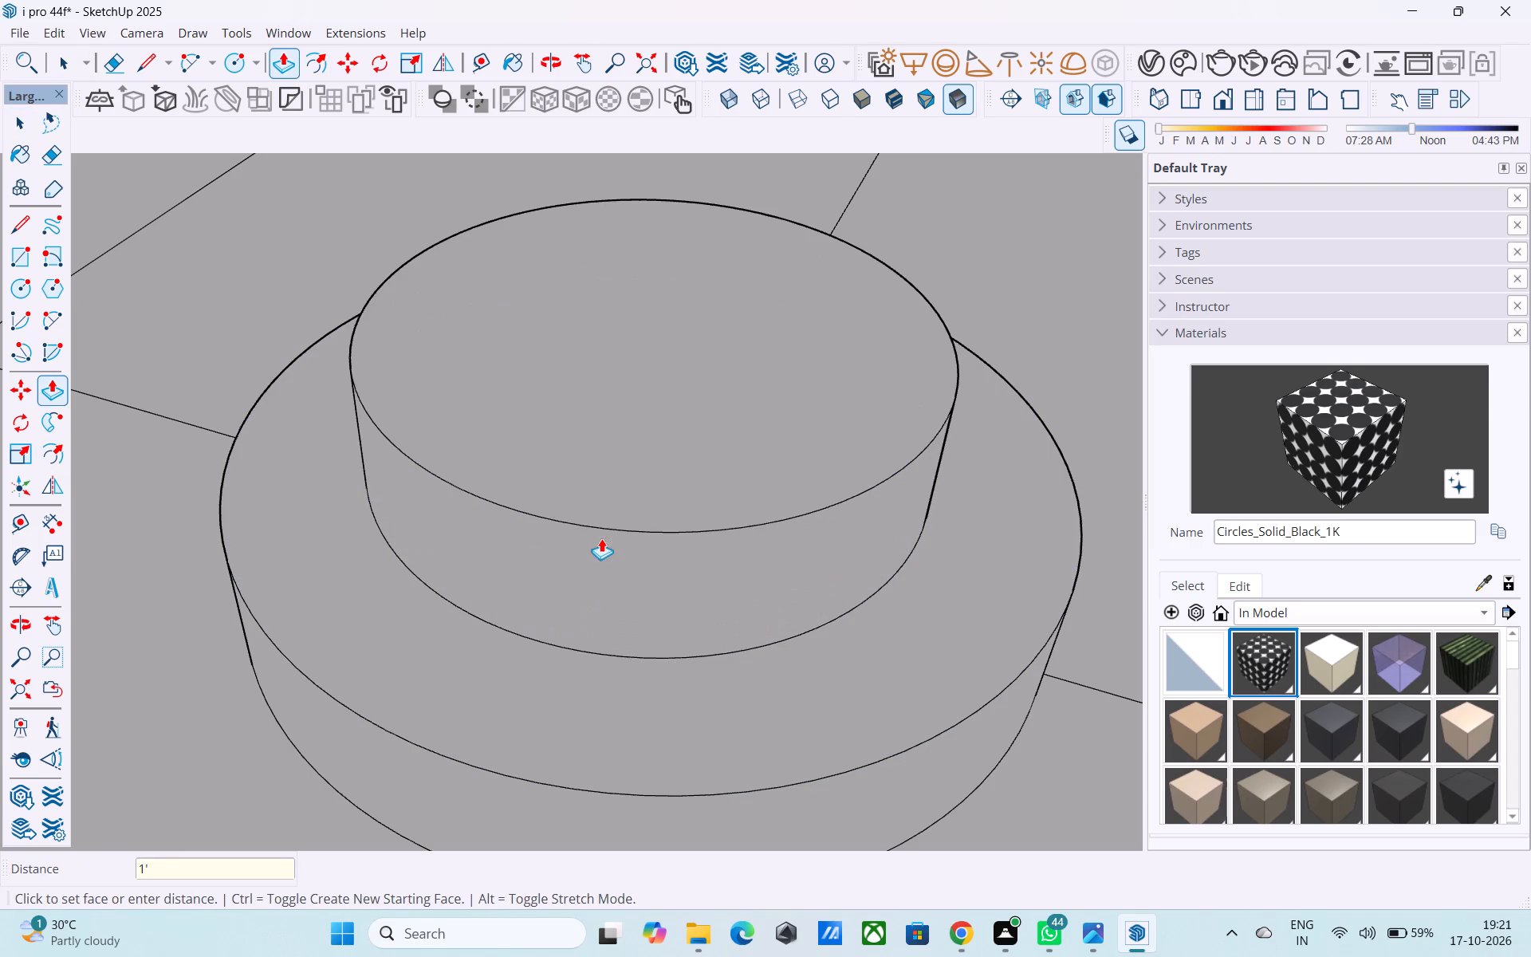
Offset the outline of the second tier's top face inward by 1'.
key(space)
click(604, 484)
key(f)
click(604, 485)
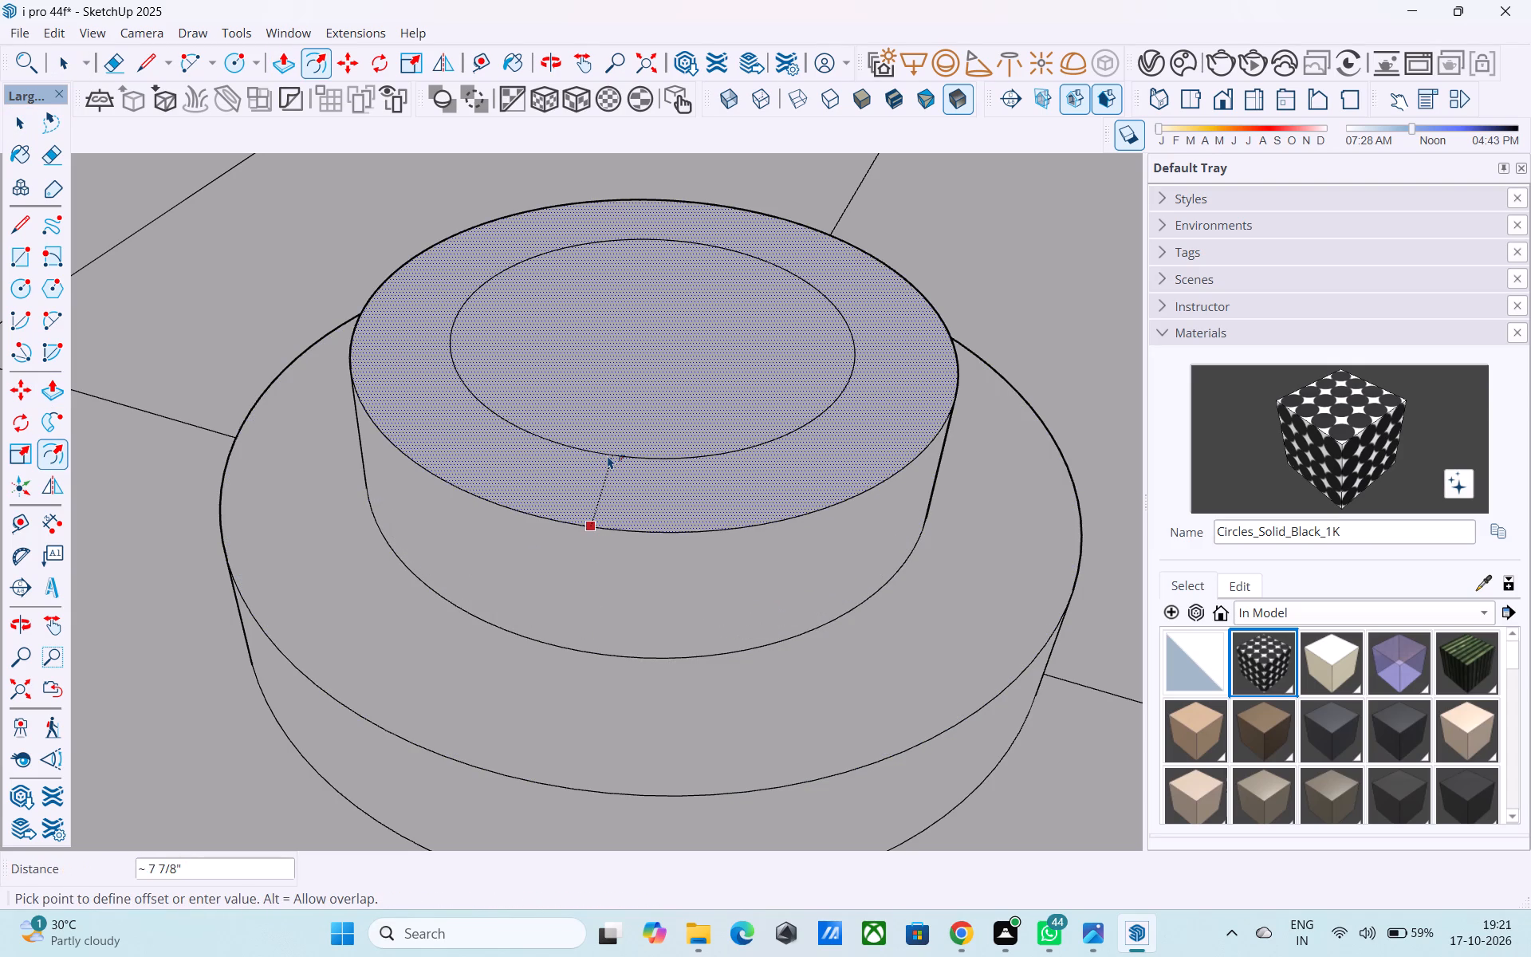
text(1')
key(Return)
Push/Pull the innermost circular face up by 1' to form the third tier.
key(space)
click(636, 407)
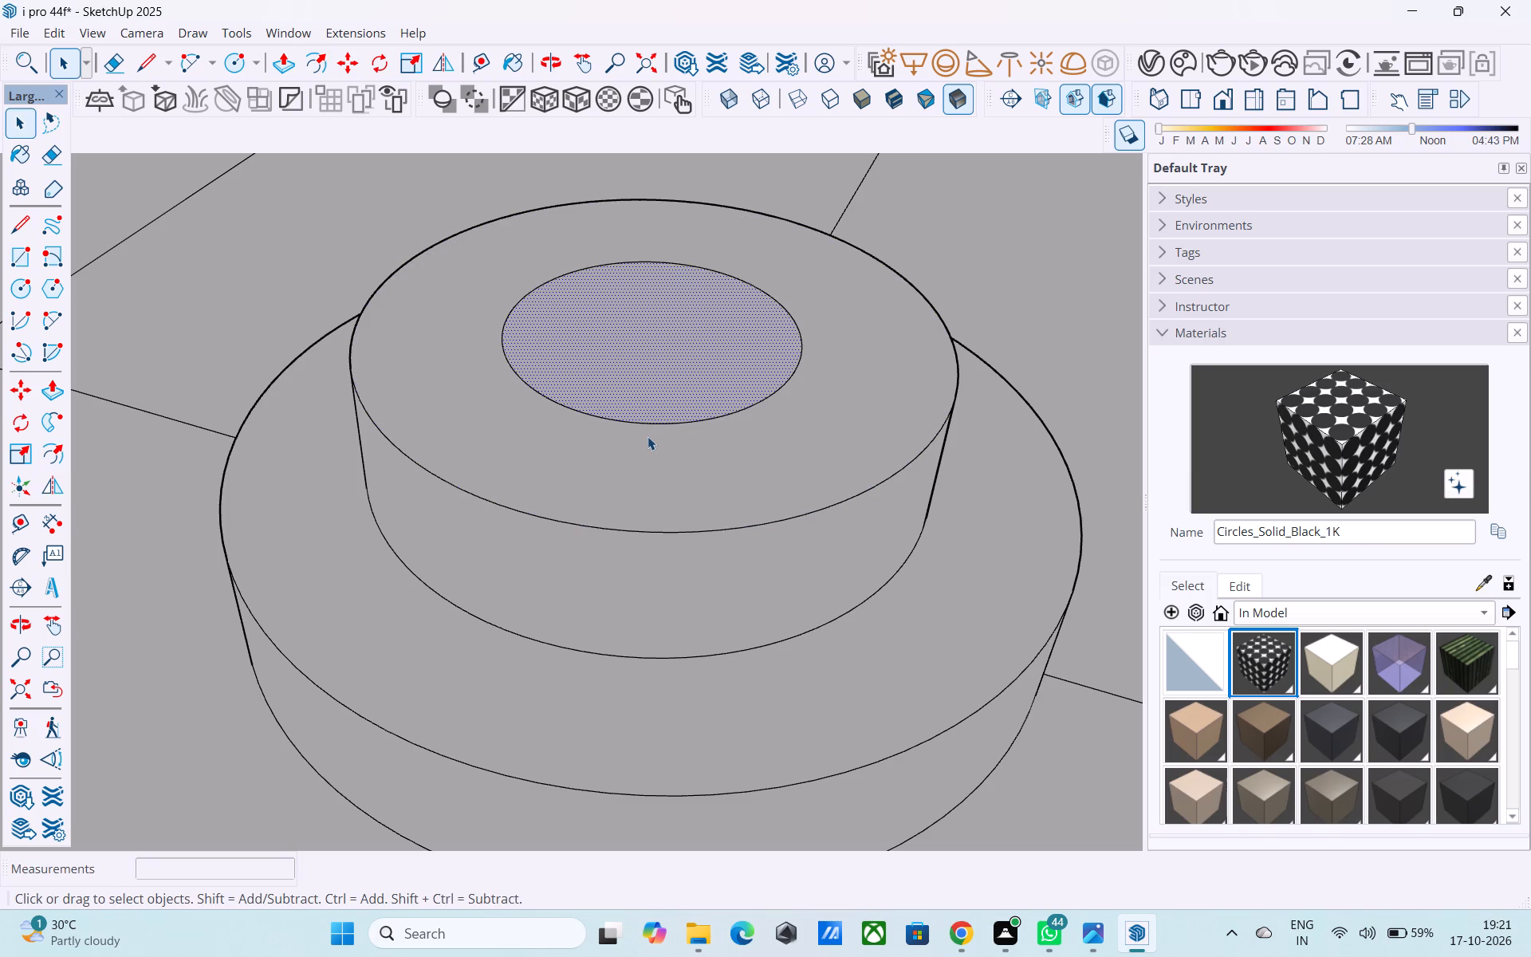
key(p)
click(643, 407)
text(1')
key(Return)
Examine the three-tiered round platform and the house from outside, including how the platform sits behind the entrance glazing.
middle_drag(722, 292, 758, 215)
scroll(758, 215, down, 4)
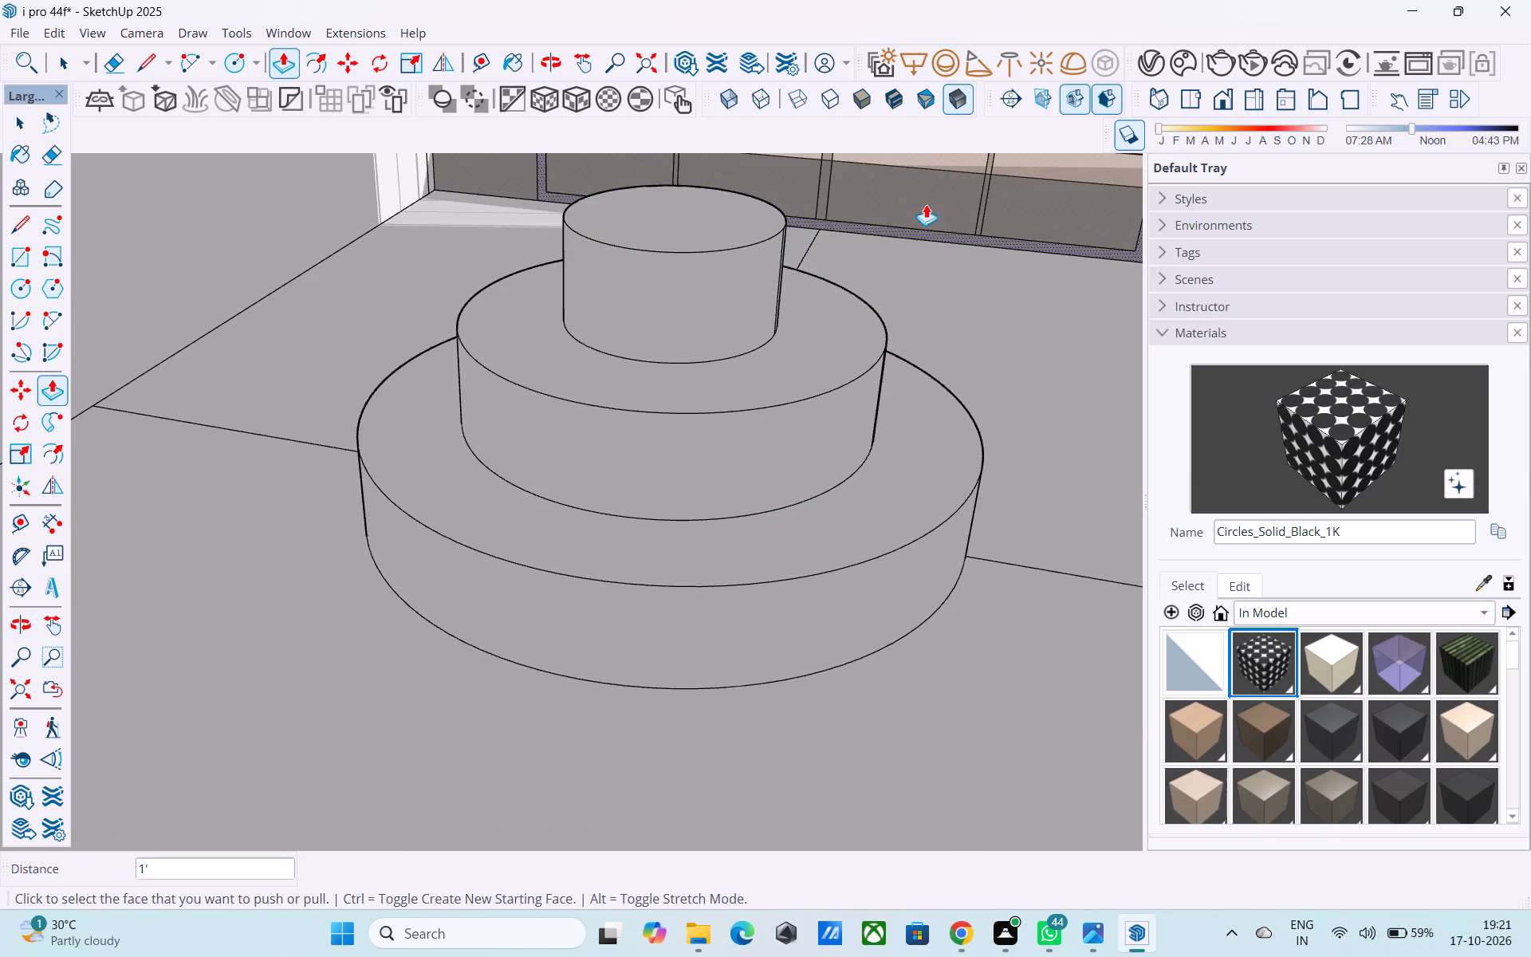
middle_drag(953, 177, 939, 151)
scroll(963, 211, up, 16)
key(space)
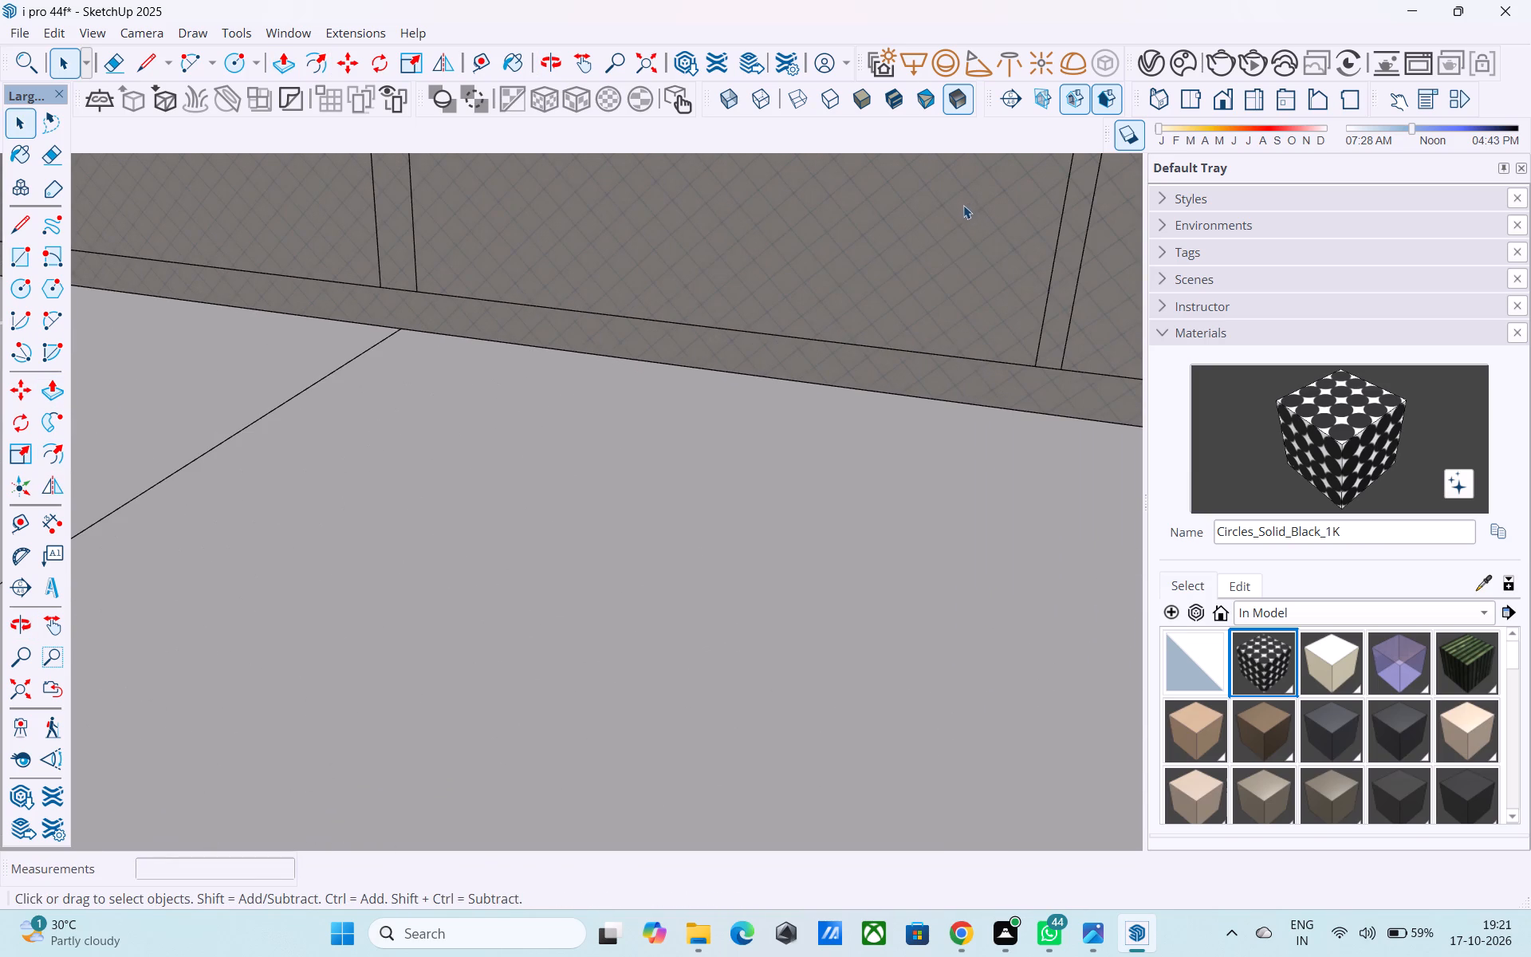
middle_drag(961, 207, 950, 233)
scroll(950, 233, up, 20)
scroll(950, 233, up, 7)
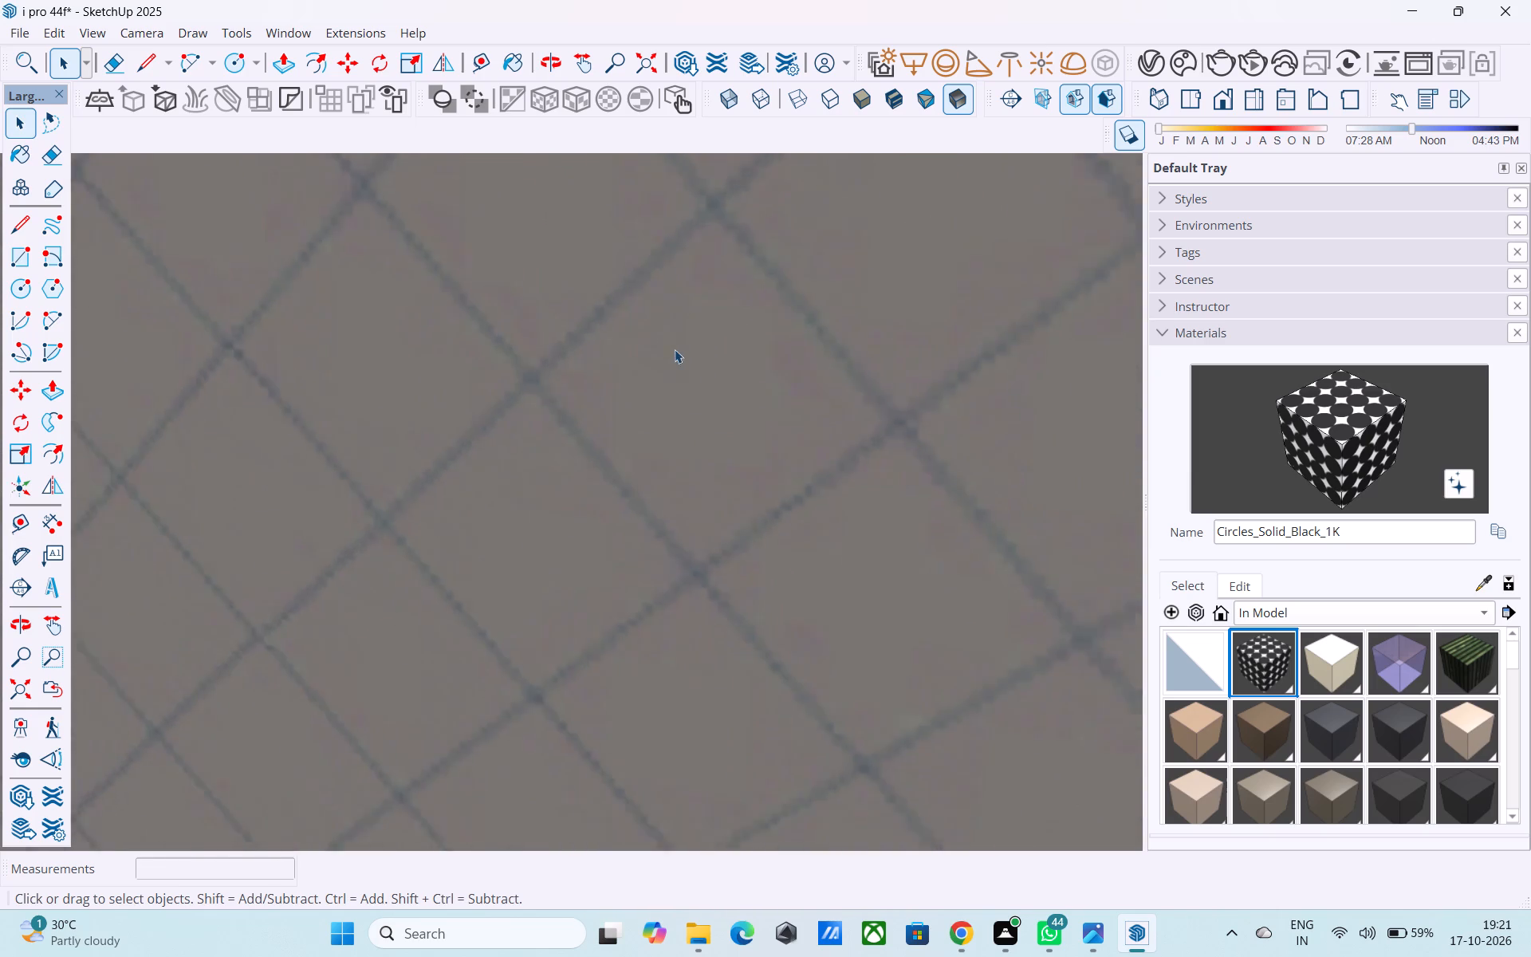
scroll(675, 349, up, 8)
middle_click(672, 332)
click(1172, 104)
middle_drag(885, 269, 911, 259)
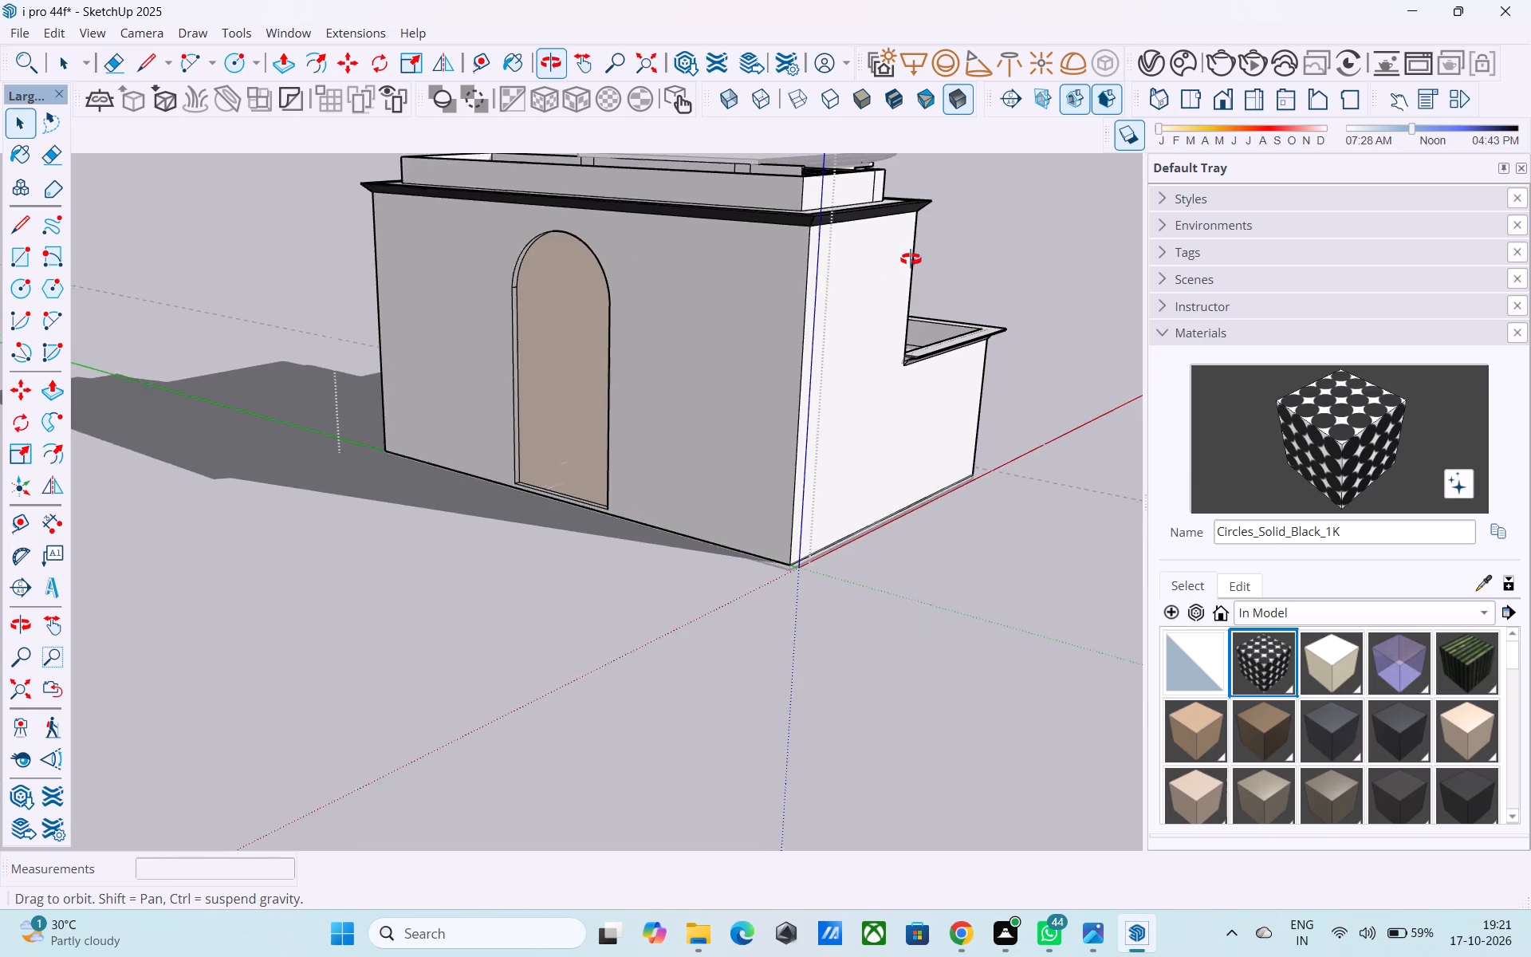
middle_drag(911, 259, 47, 325)
middle_drag(546, 392, 287, 239)
scroll(419, 354, down, 3)
middle_drag(585, 504, 645, 530)
middle_drag(645, 530, 636, 523)
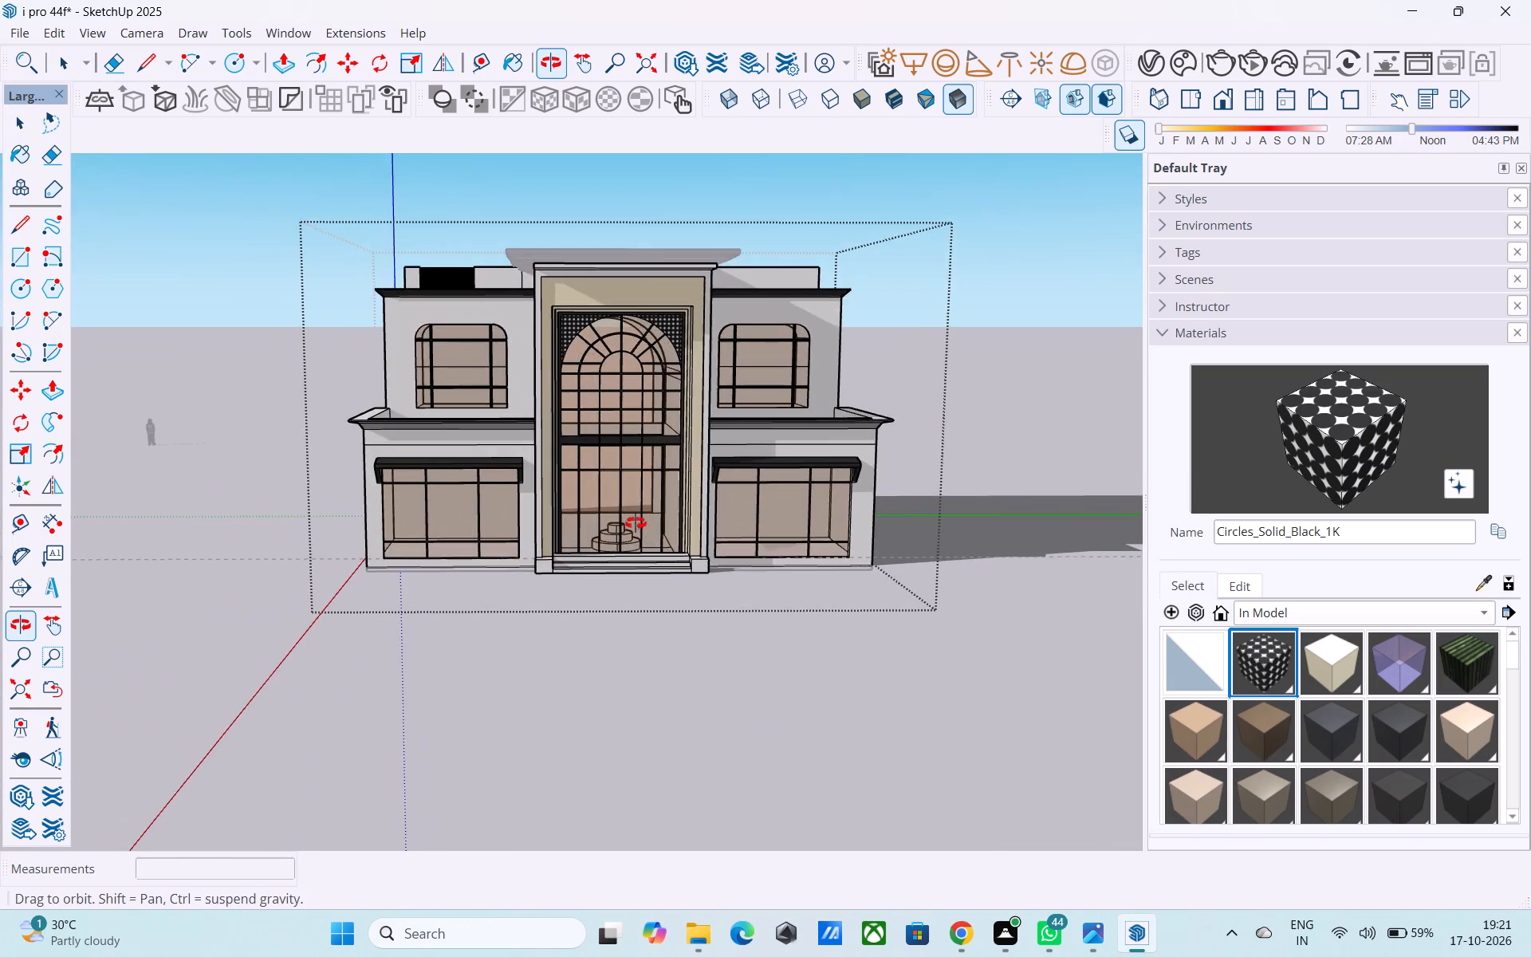
middle_drag(636, 523, 577, 430)
Save the model.
key(ctrl+s)
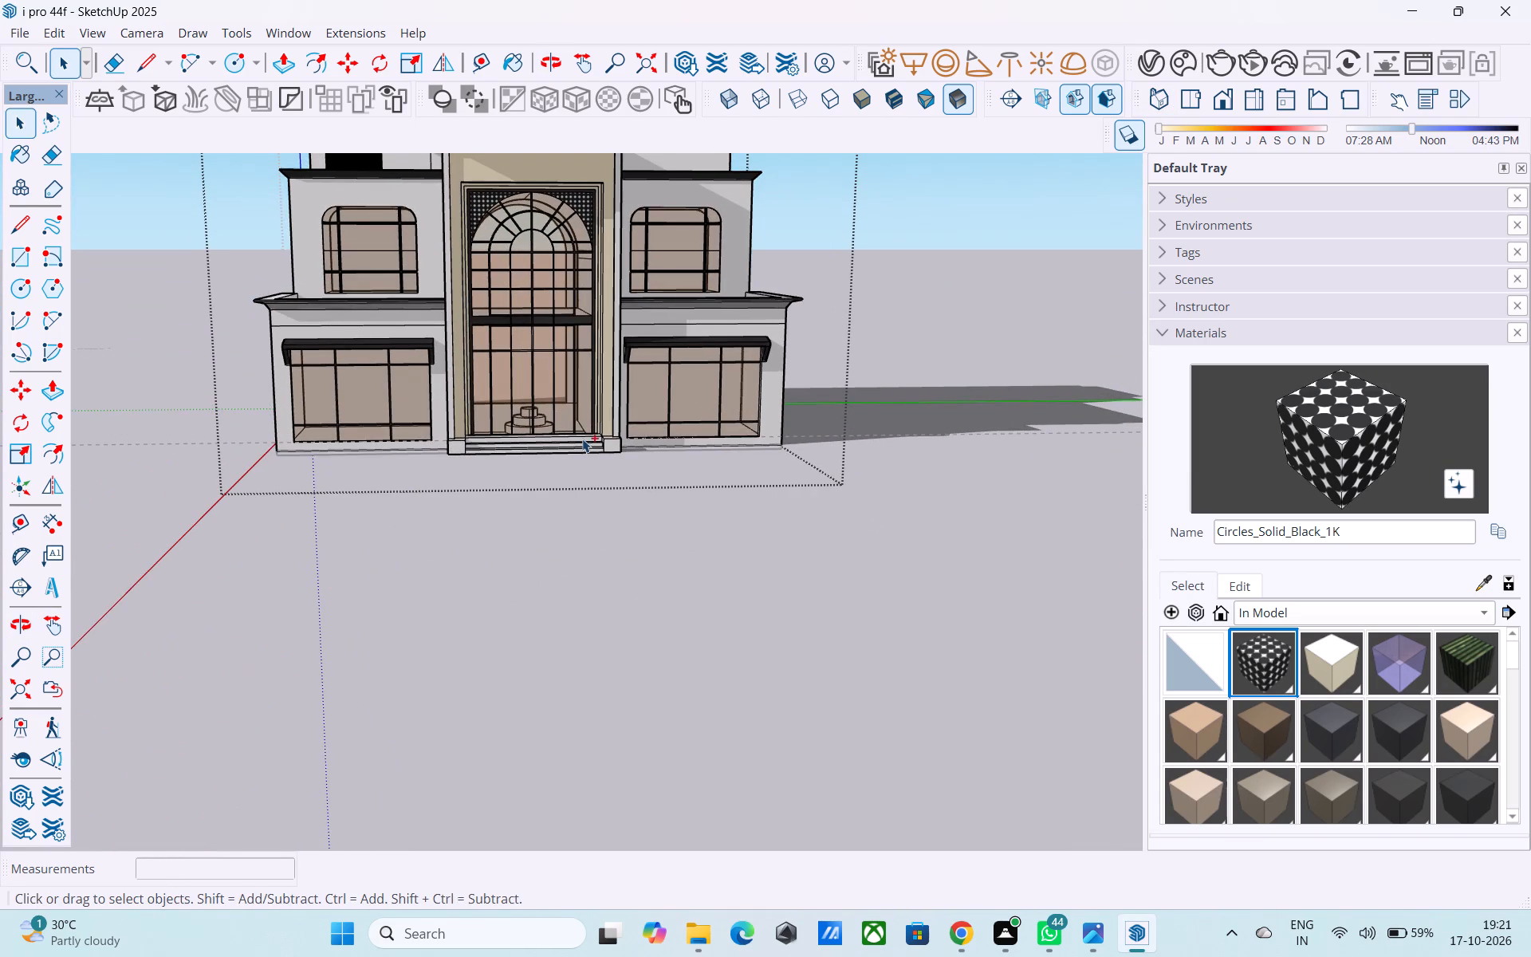
Leave the editing mode of the house group.
key(space)
scroll(583, 436, down, 3)
click(831, 393)
Draw a vertical line from the facade's left ground-floor window's outer bottom corner down to the plinth's top edge.
middle_drag(529, 427, 525, 408)
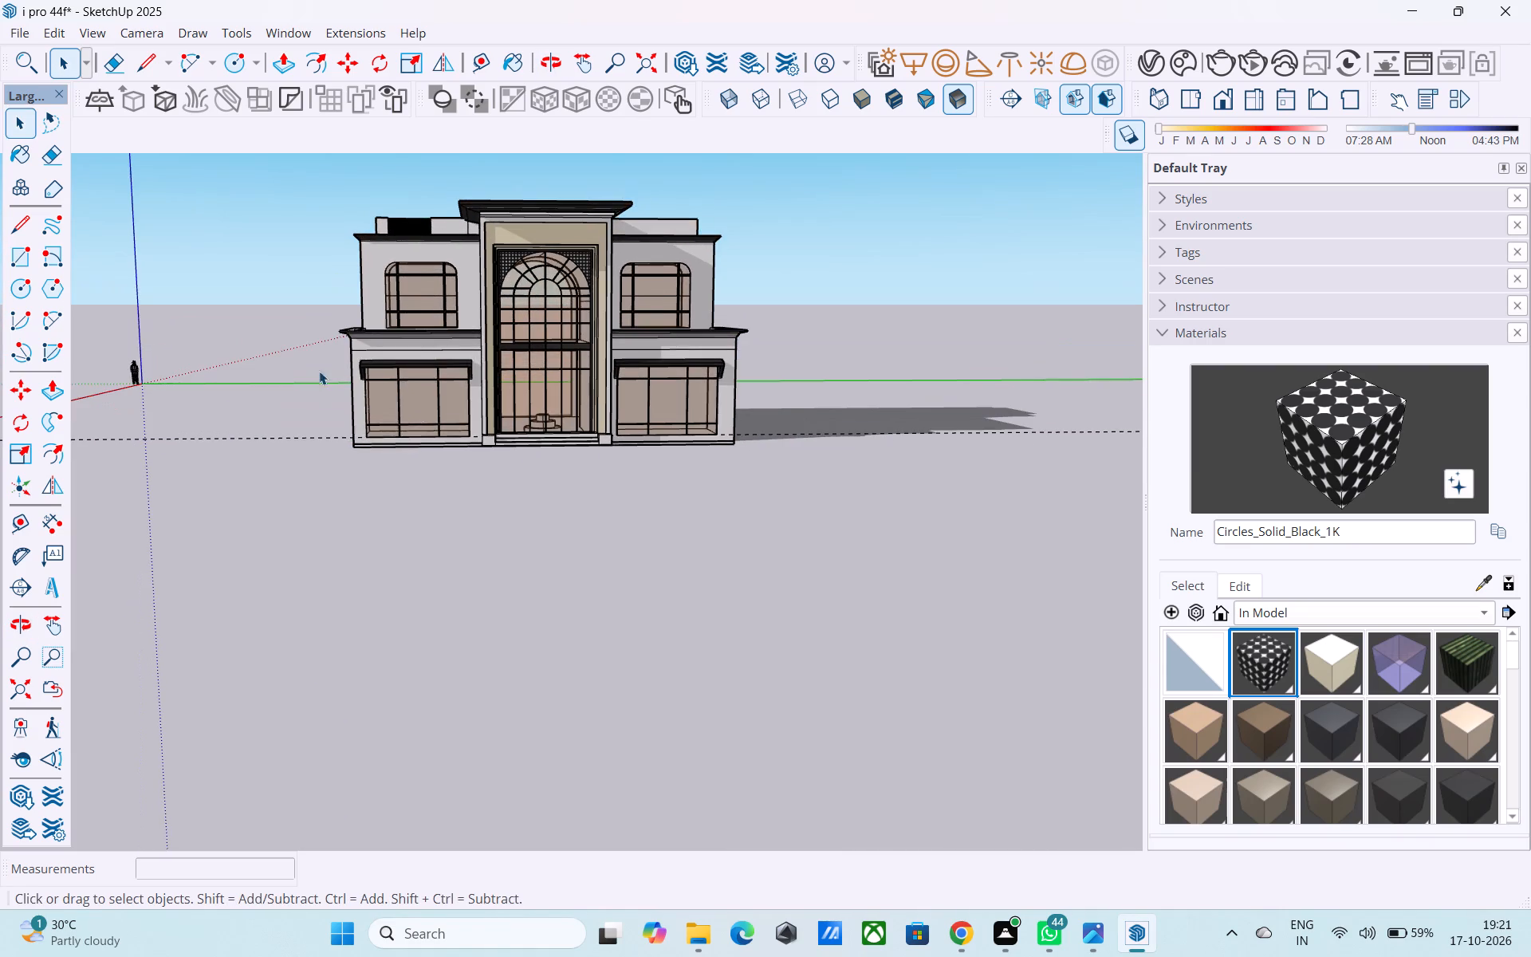
scroll(326, 385, down, 1)
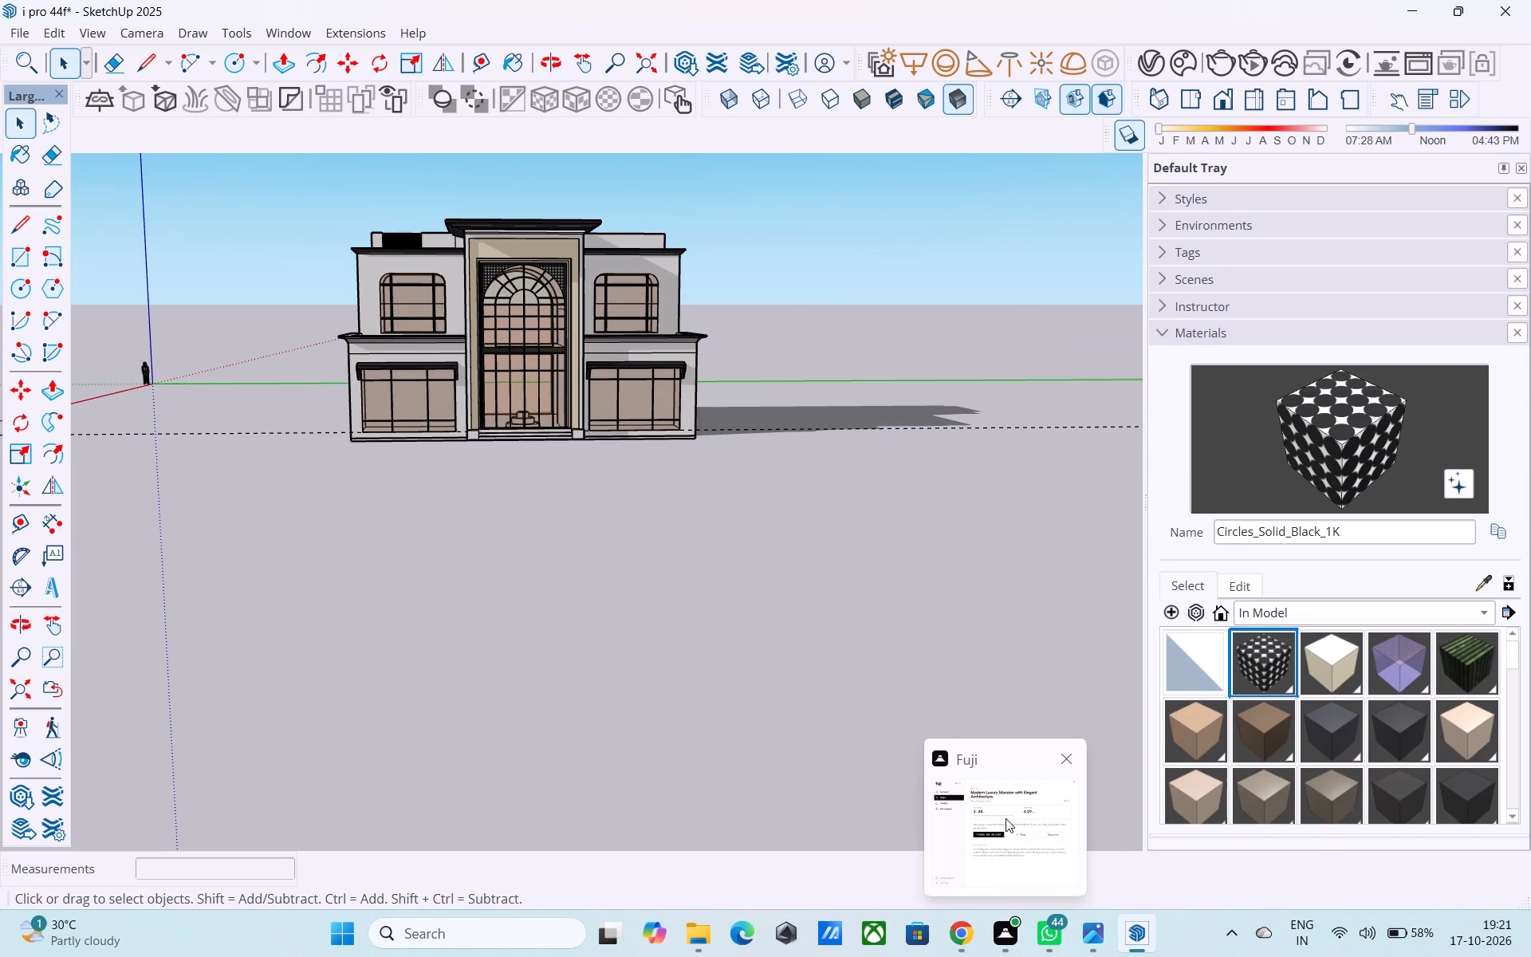
middle_drag(513, 483, 592, 425)
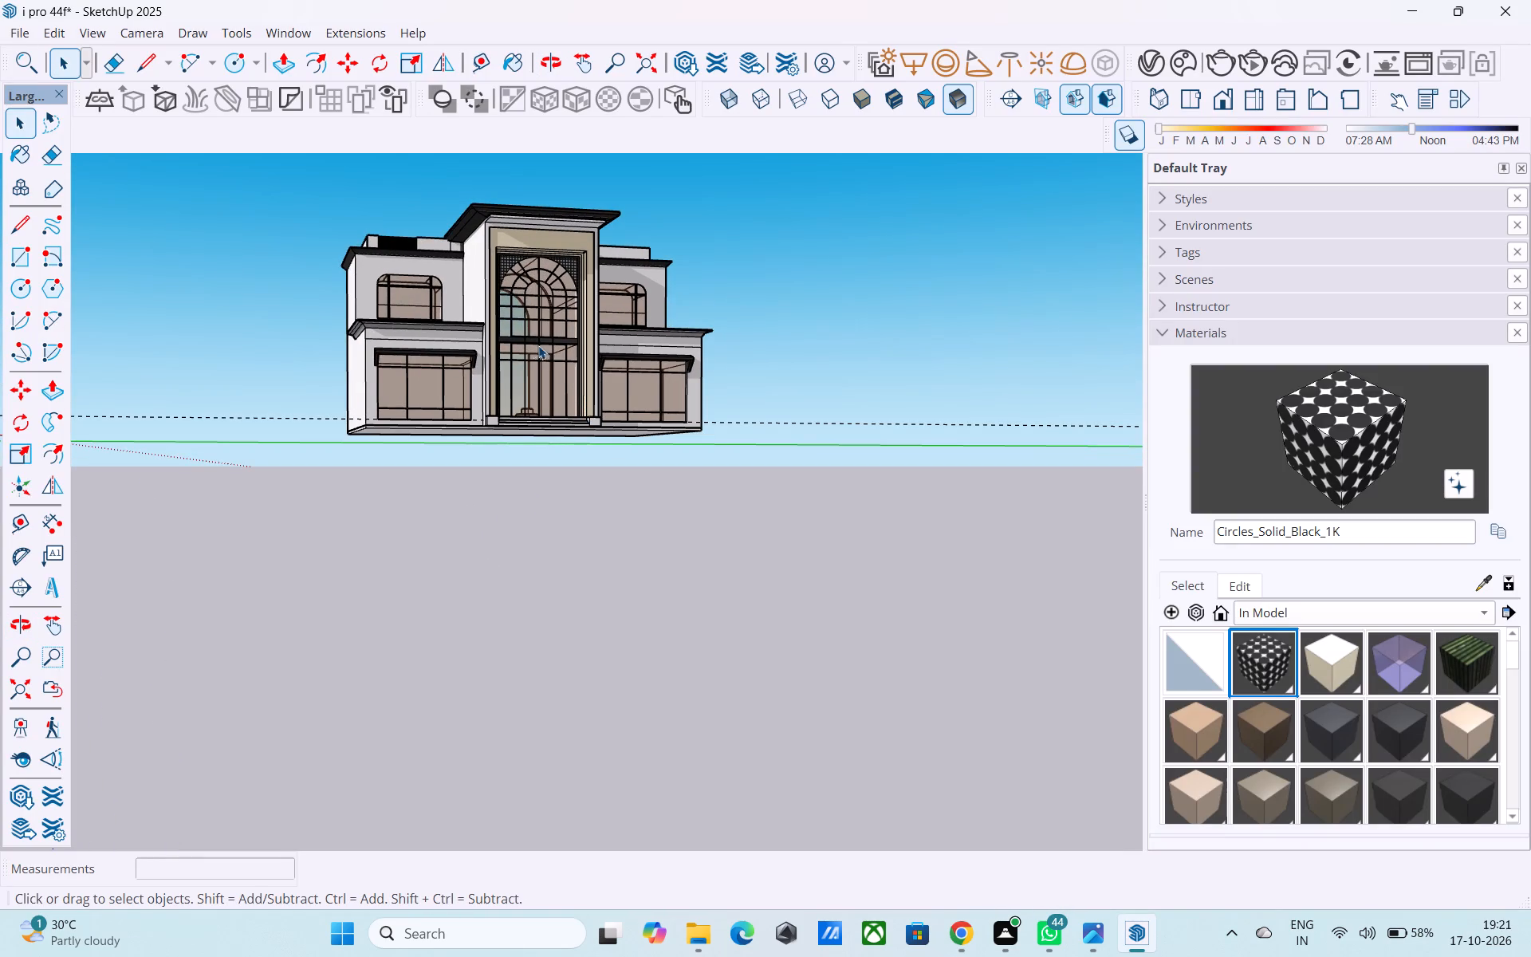
scroll(335, 348, up, 4)
middle_drag(351, 391, 324, 424)
scroll(347, 455, up, 5)
middle_drag(443, 392, 473, 434)
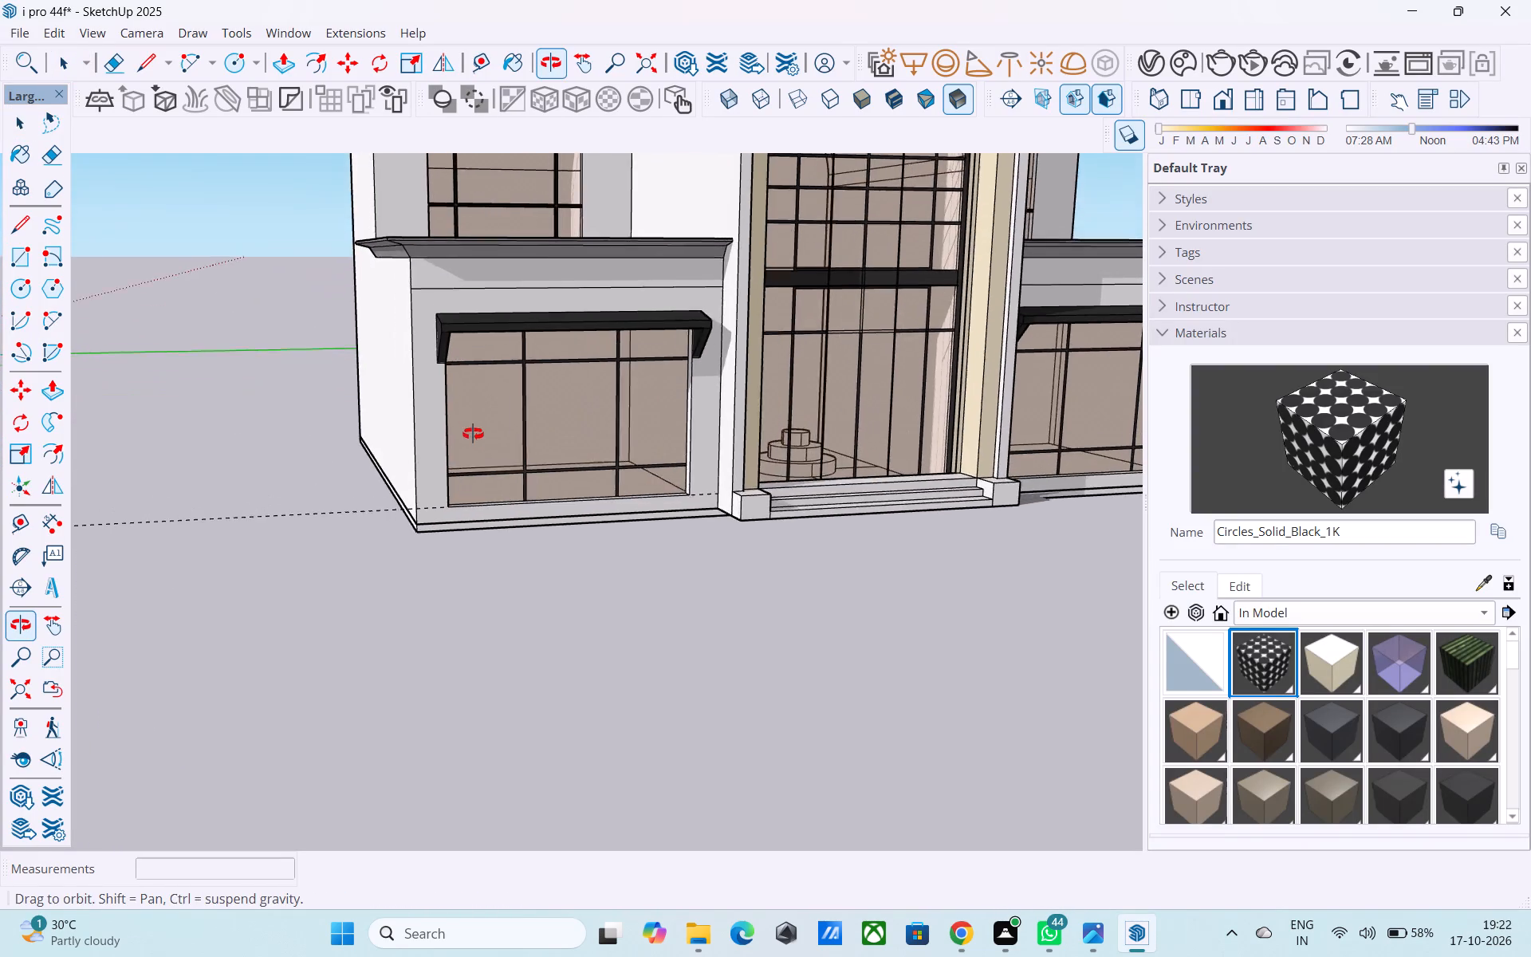
middle_drag(473, 434, 474, 435)
scroll(443, 547, up, 5)
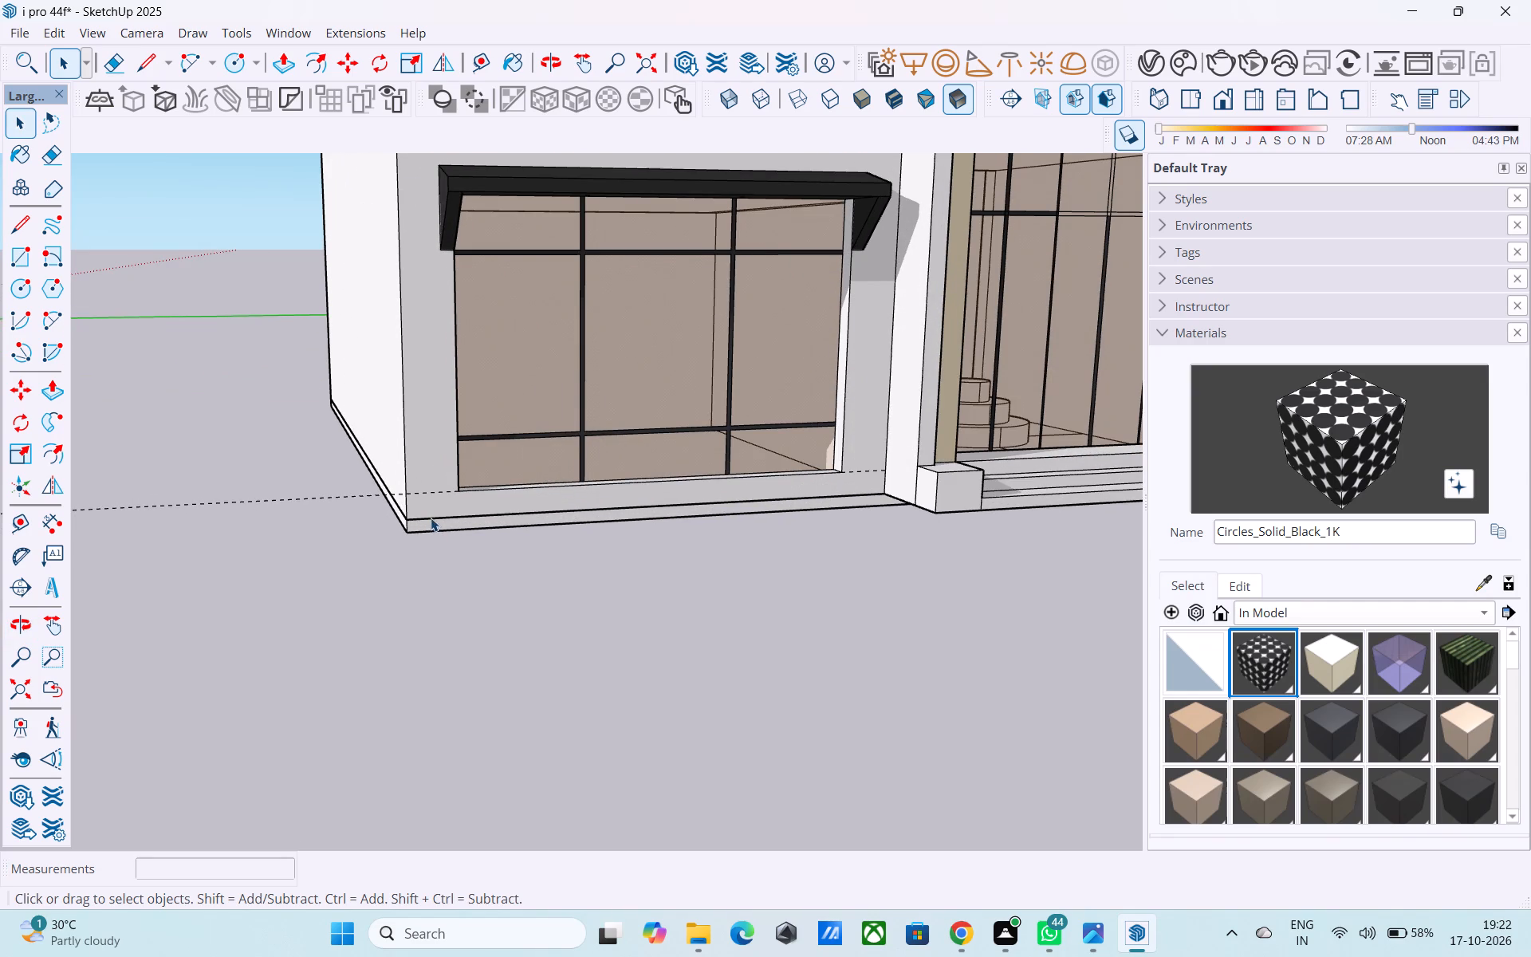
key(l)
scroll(444, 494, up, 3)
click(465, 491)
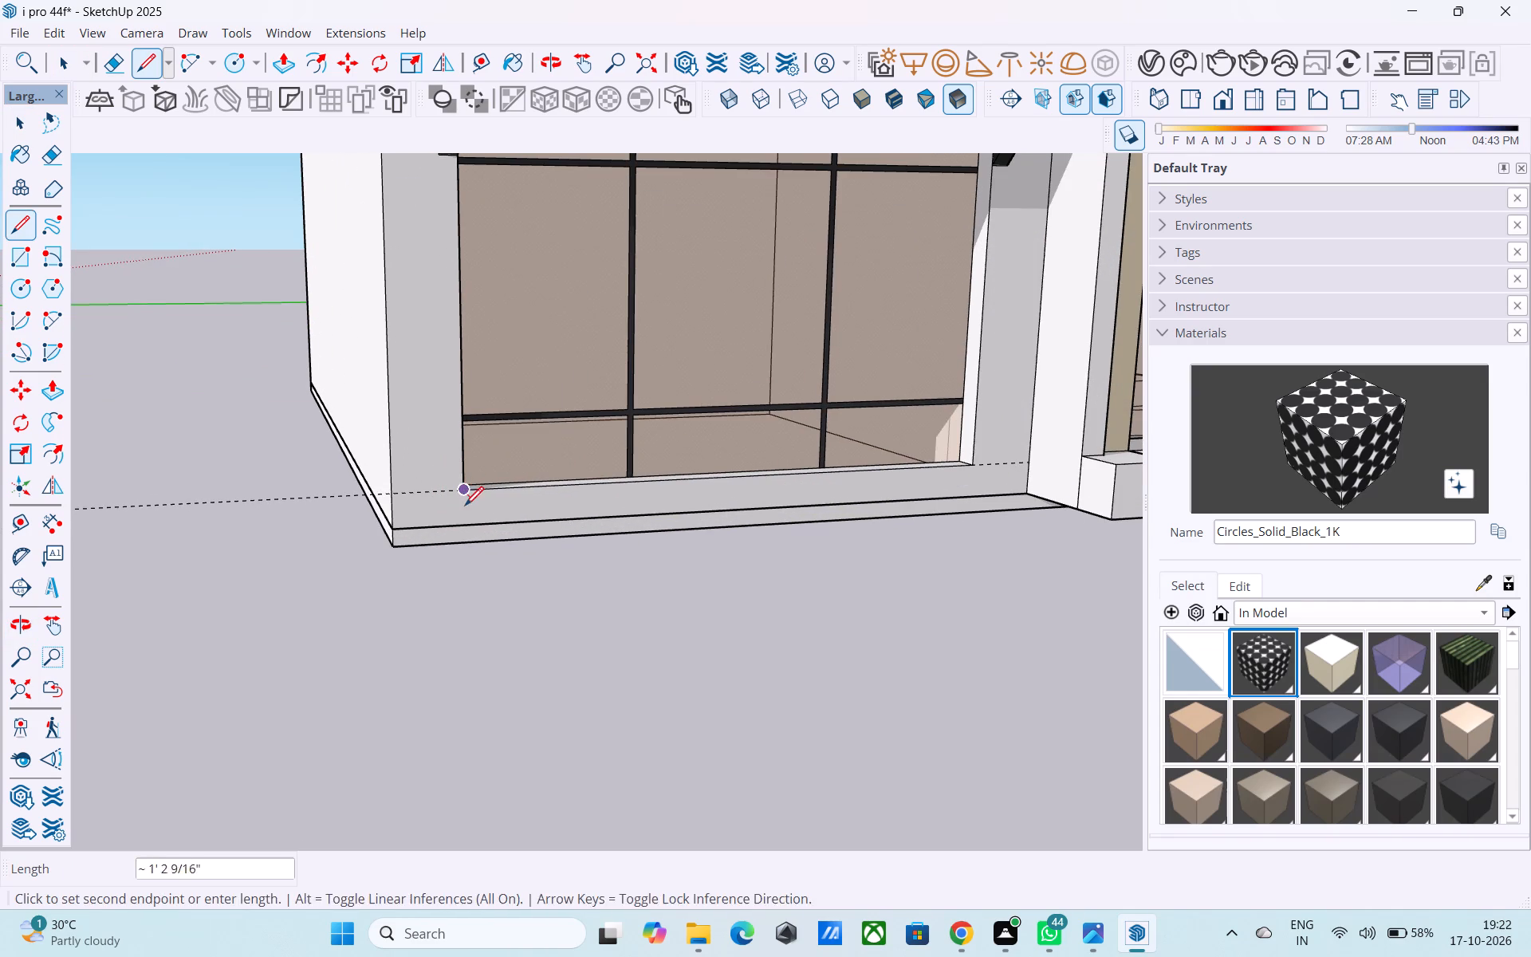
click(463, 529)
key(space)
Copy the short plinth edge segment at the facade's left corner up to the line below the cornice, divided into 10 equal spacings.
click(442, 522)
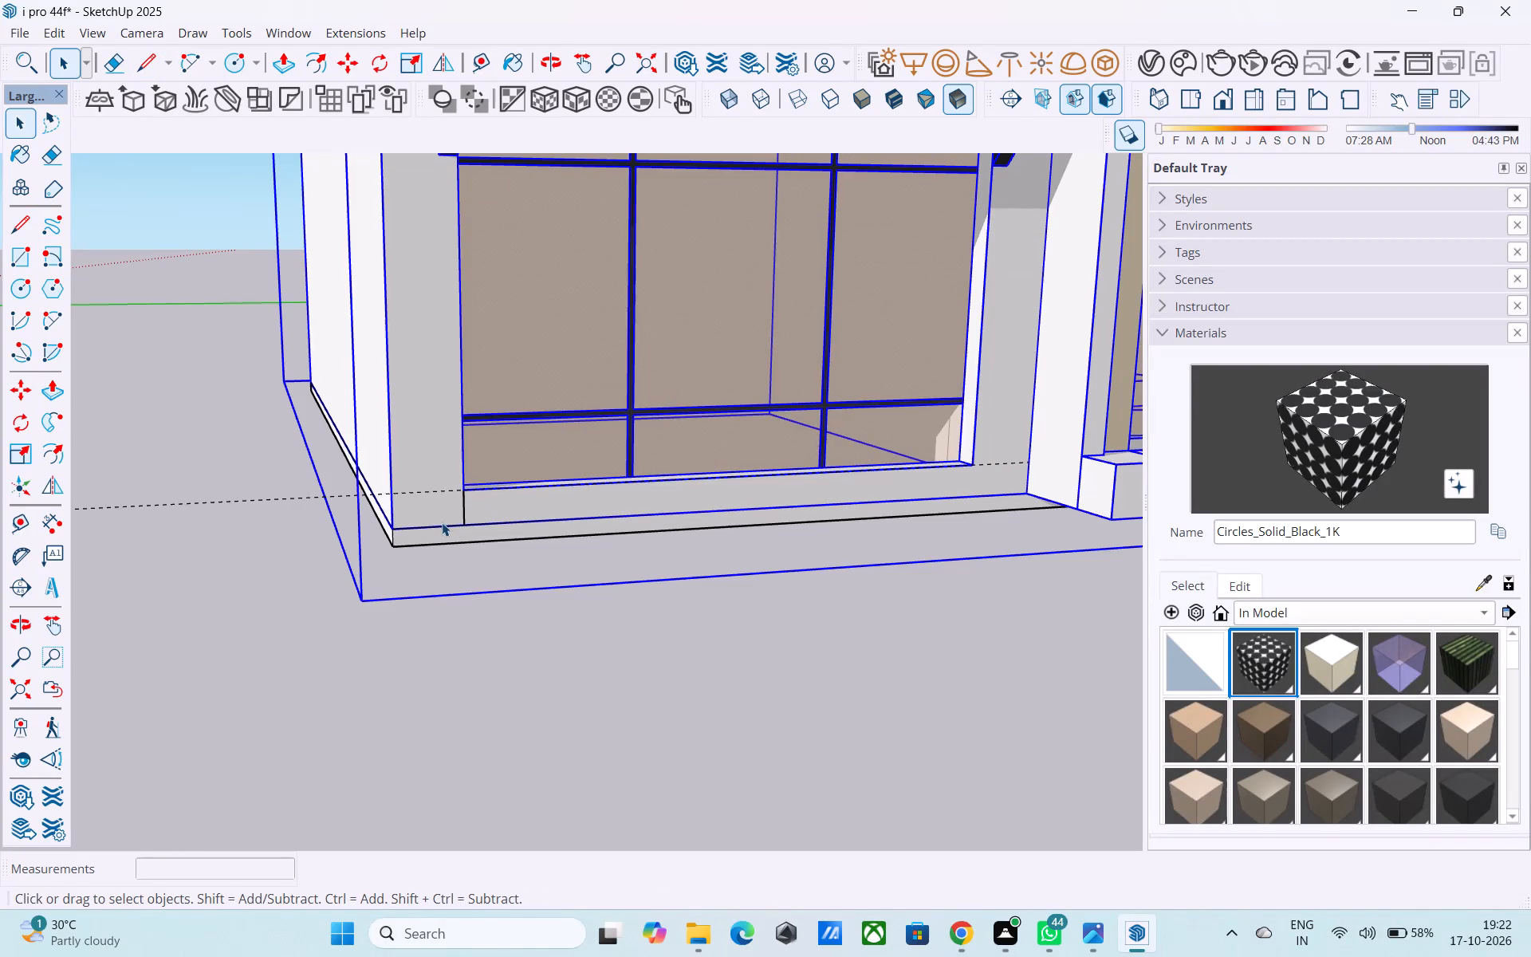
double_click(442, 525)
click(442, 525)
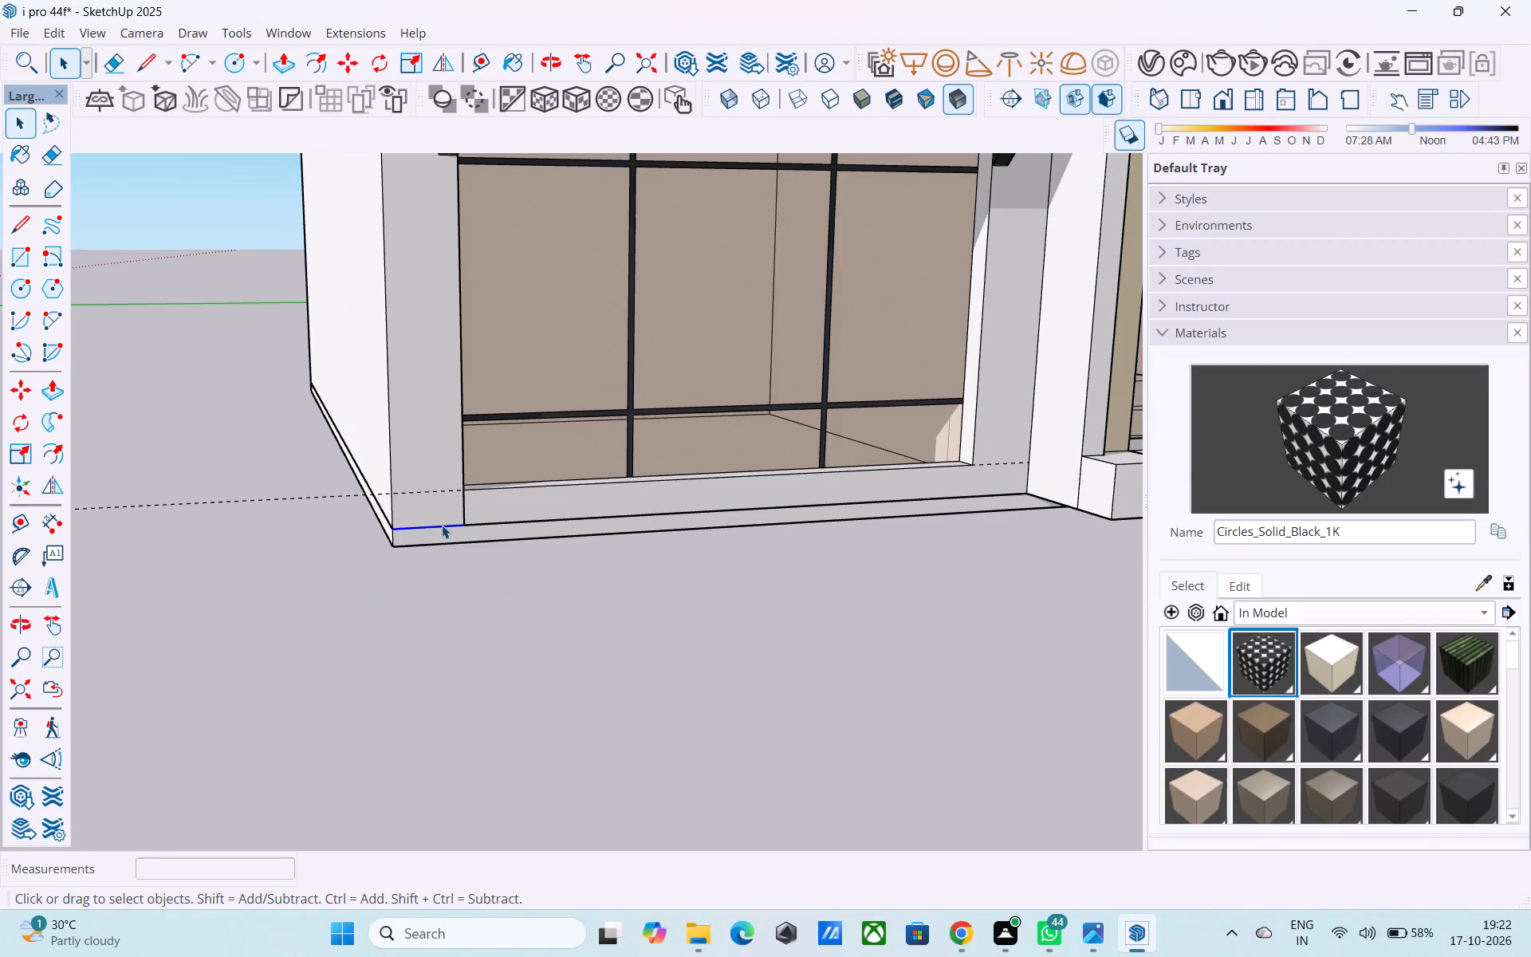
key(m)
click(401, 525)
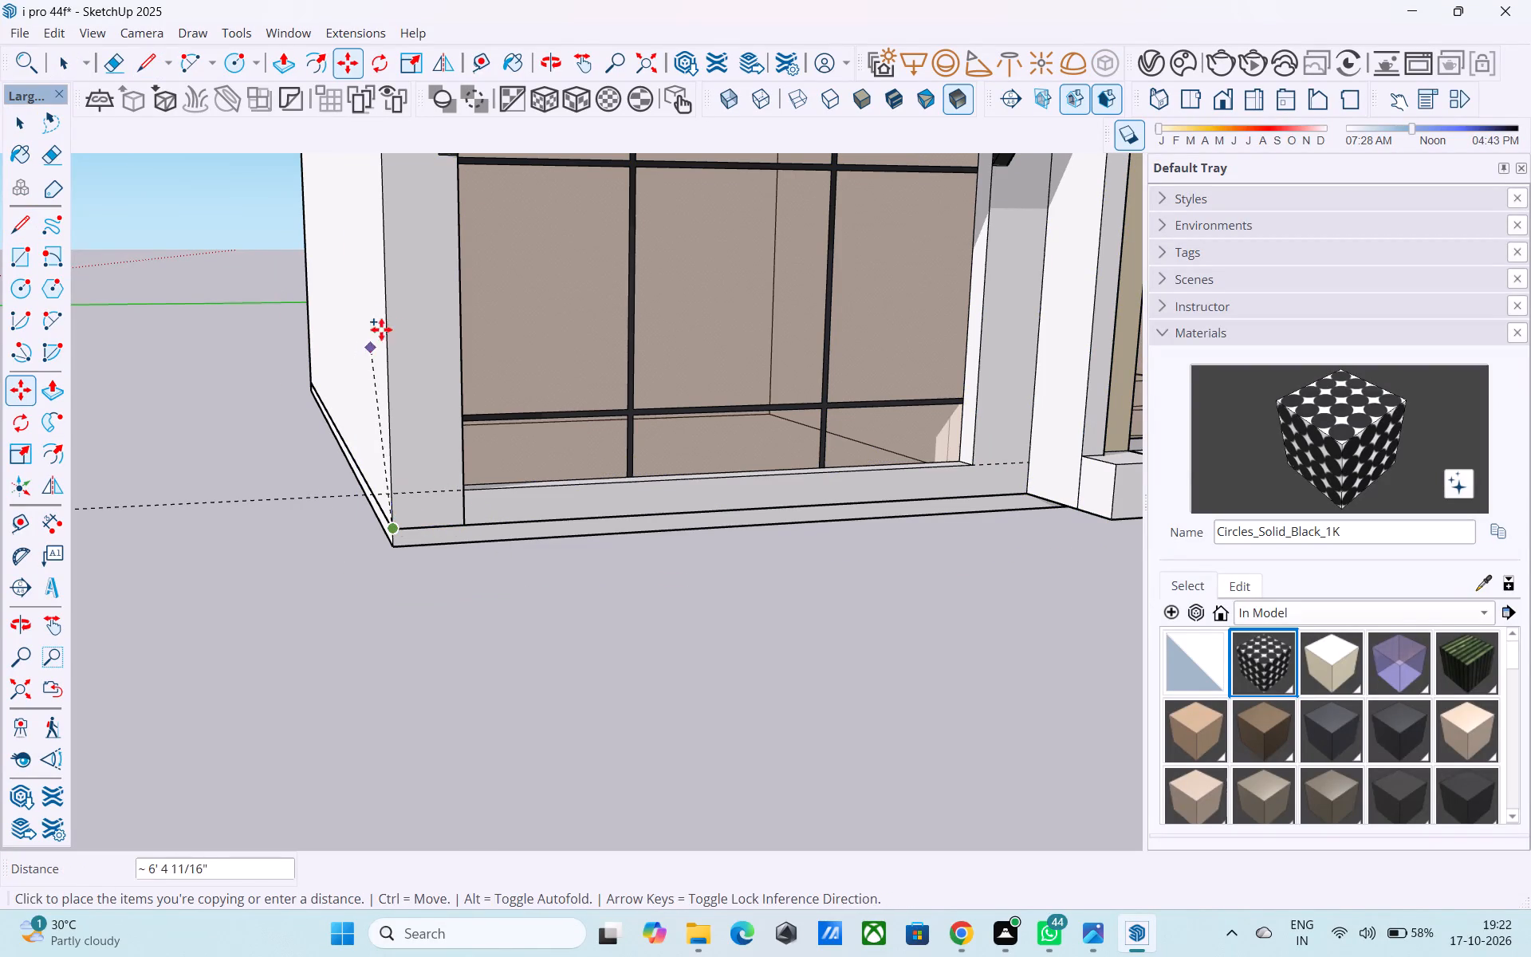
middle_drag(391, 318, 469, 703)
scroll(472, 554, down, 2)
shift+middle_drag(474, 546, 478, 579)
scroll(462, 490, up, 3)
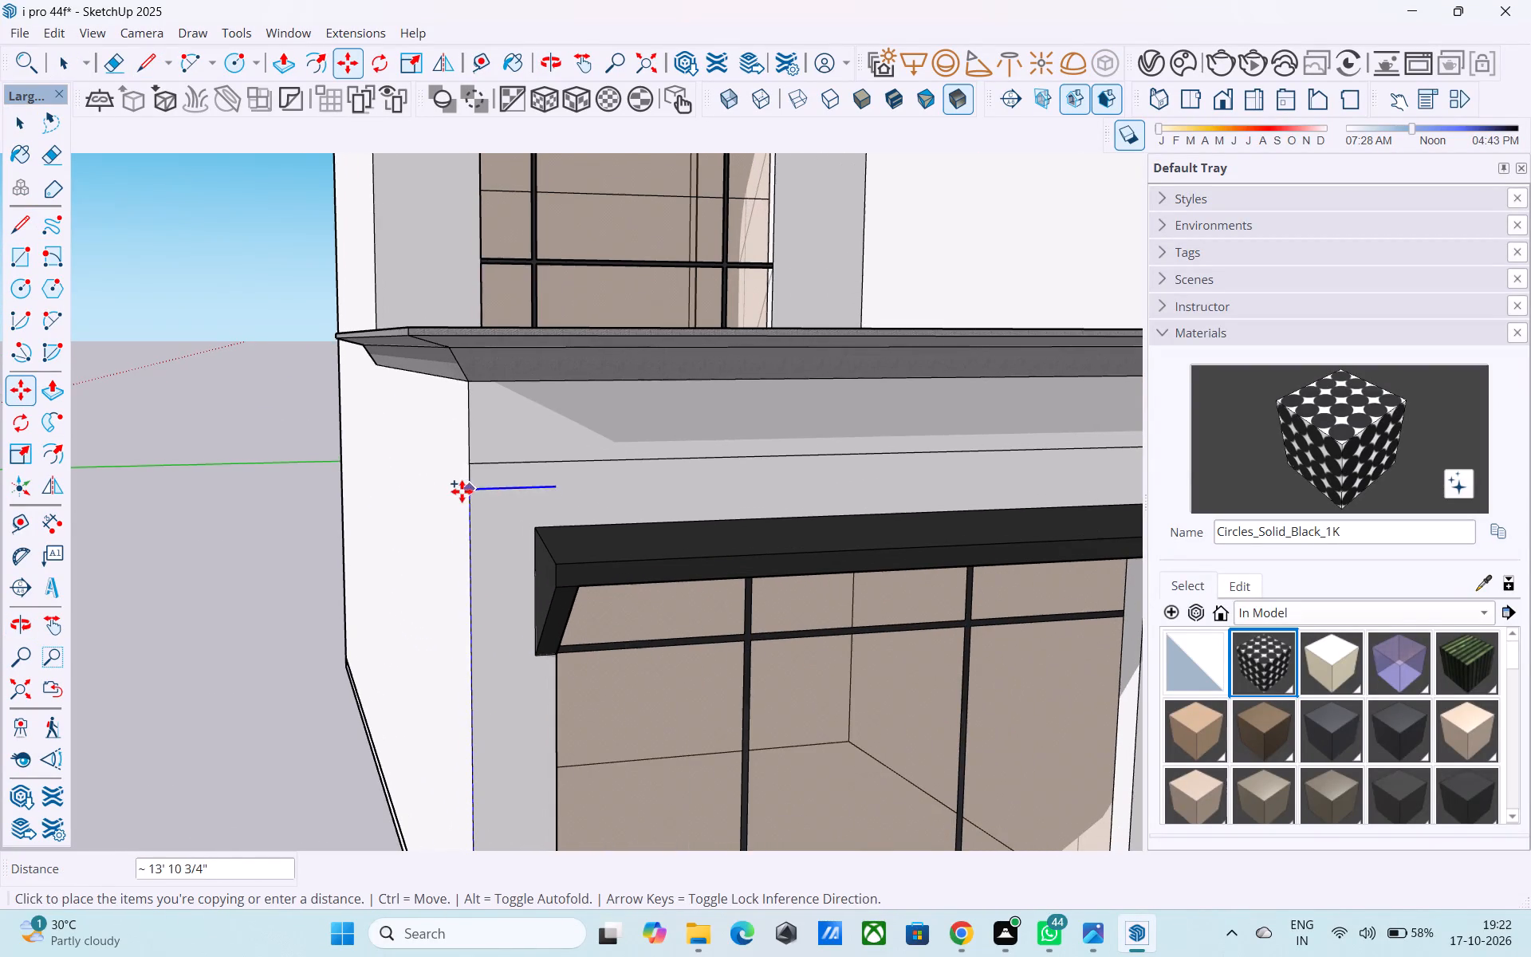
click(473, 469)
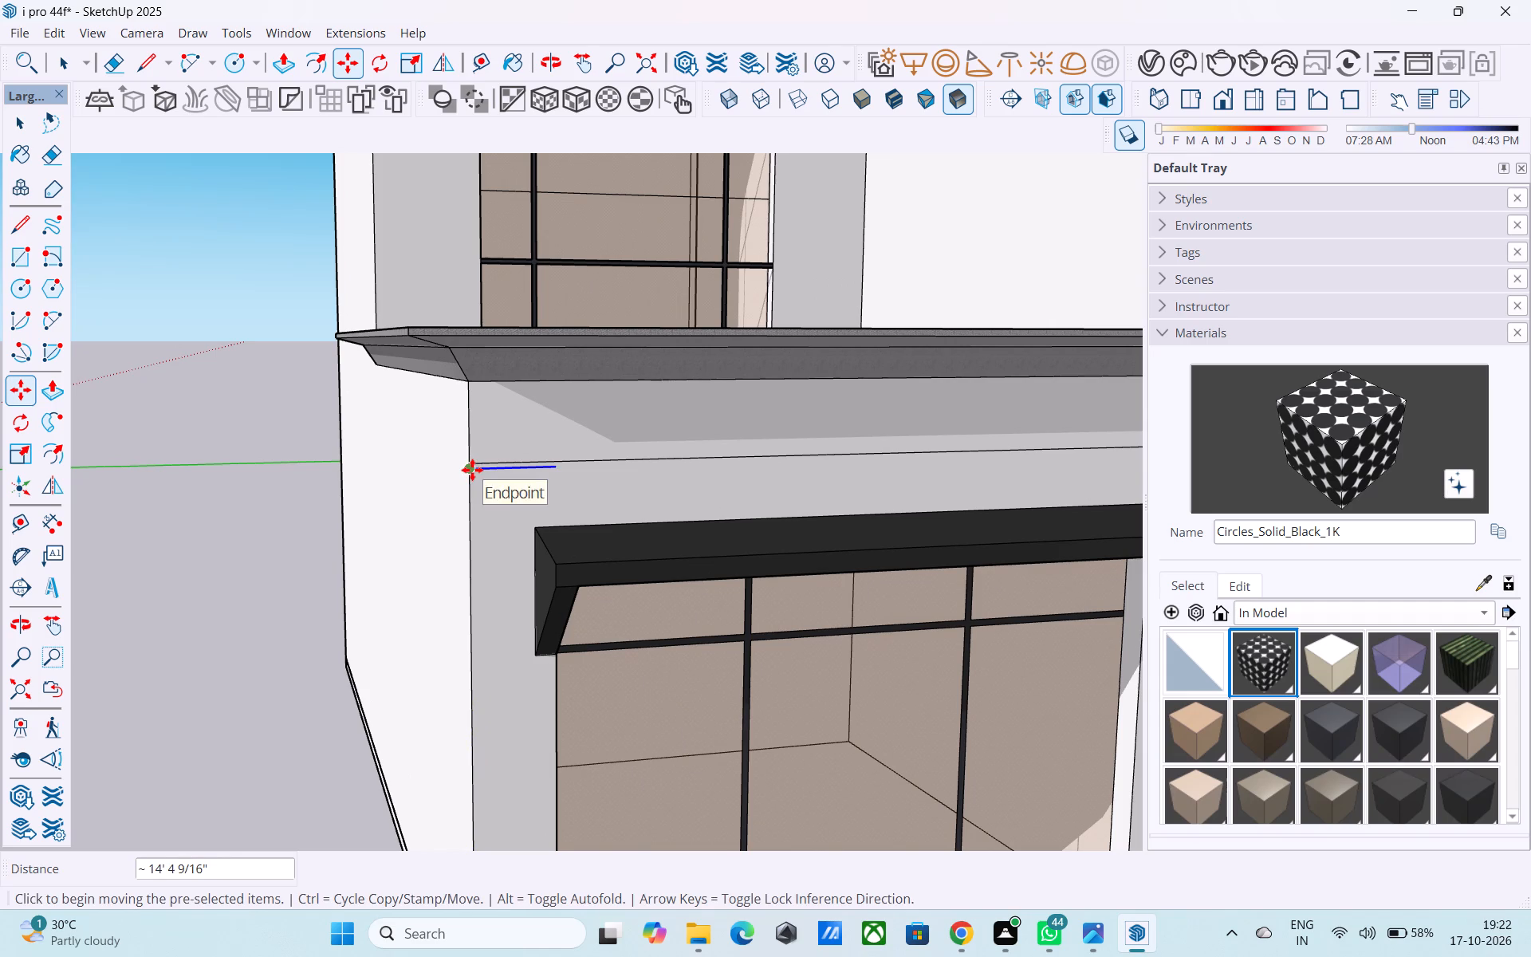
key(slash)
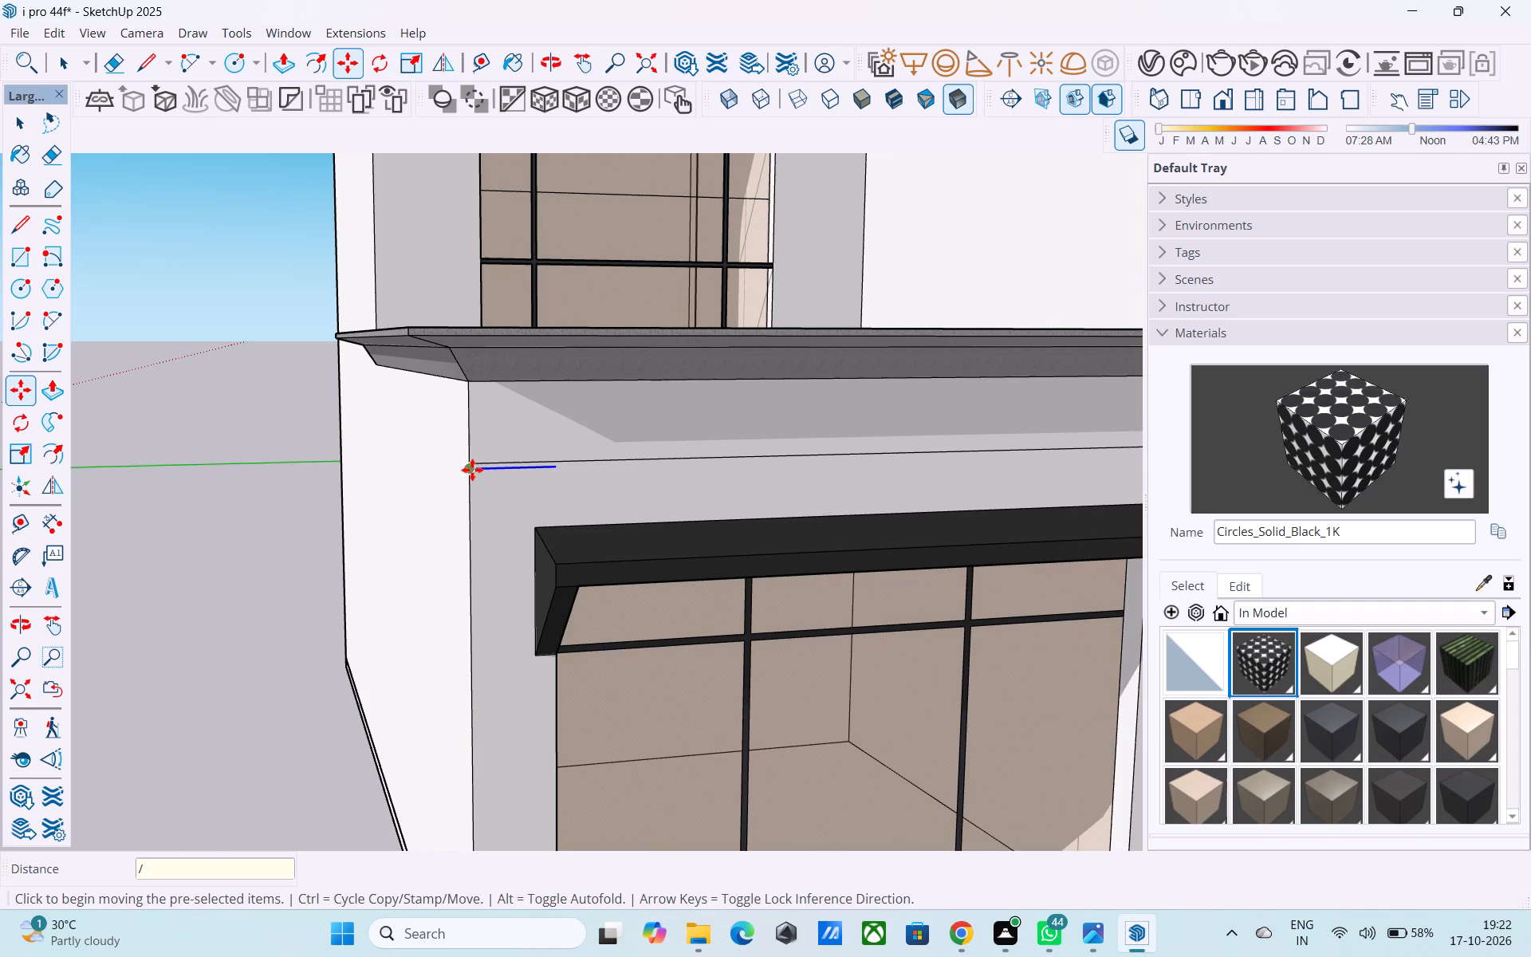
text(10')
key(BackSpace)
key(Return)
scroll(470, 482, down, 2)
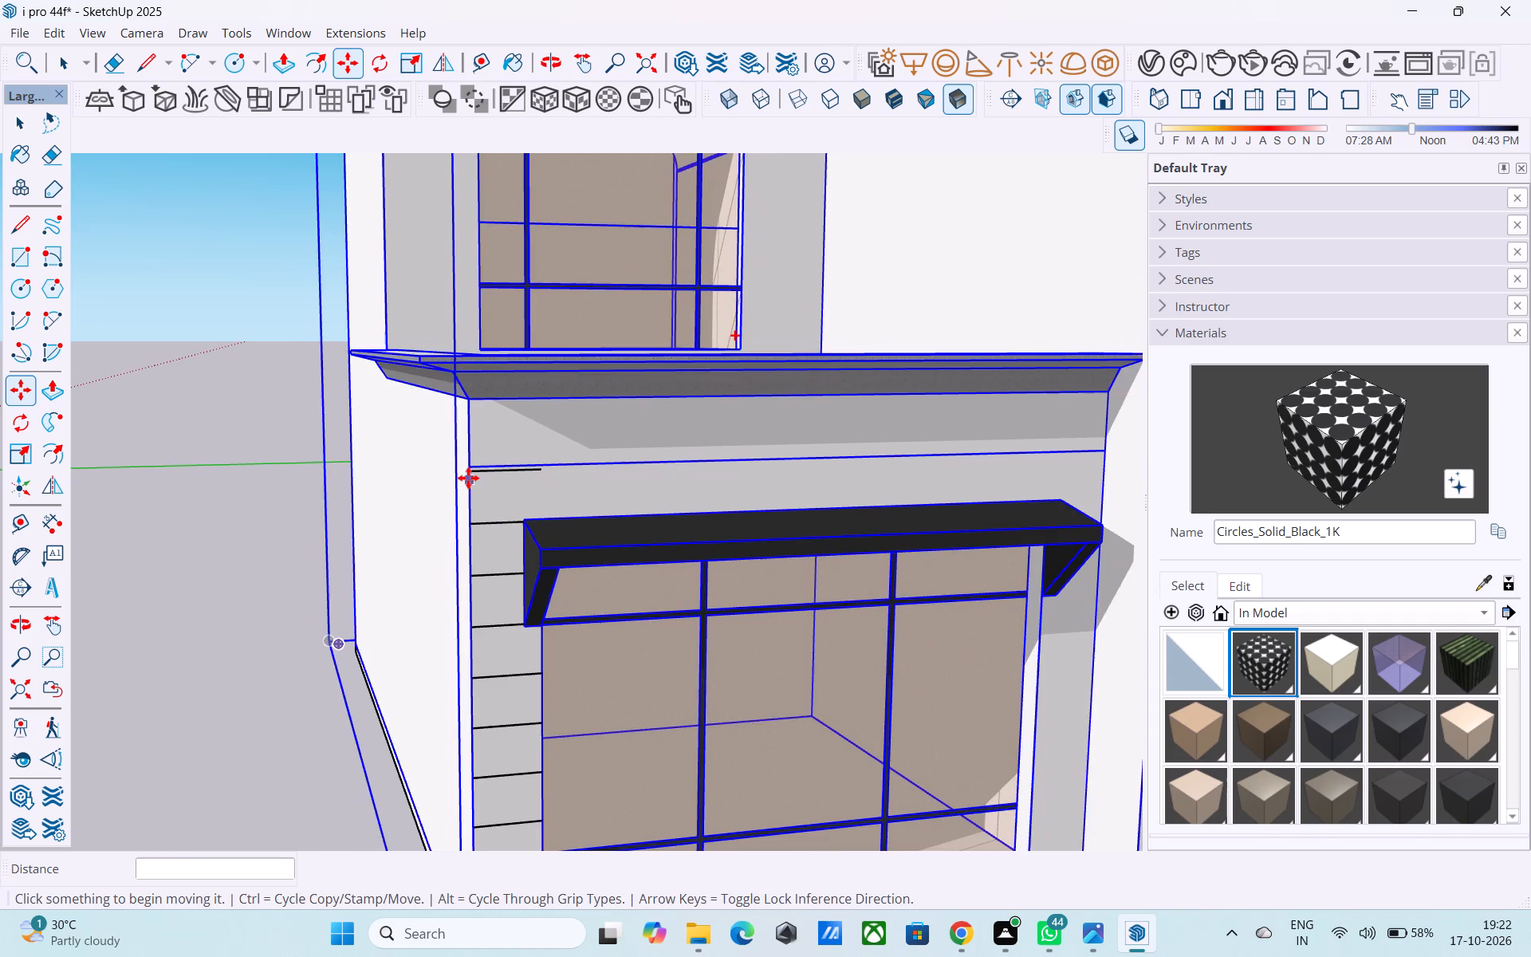
Inside the house group, draw a vertical line from the left ground-floor window's inner bottom corner down to the plinth's top edge.
middle_drag(468, 477, 486, 493)
shift+middle_drag(511, 459, 96, 434)
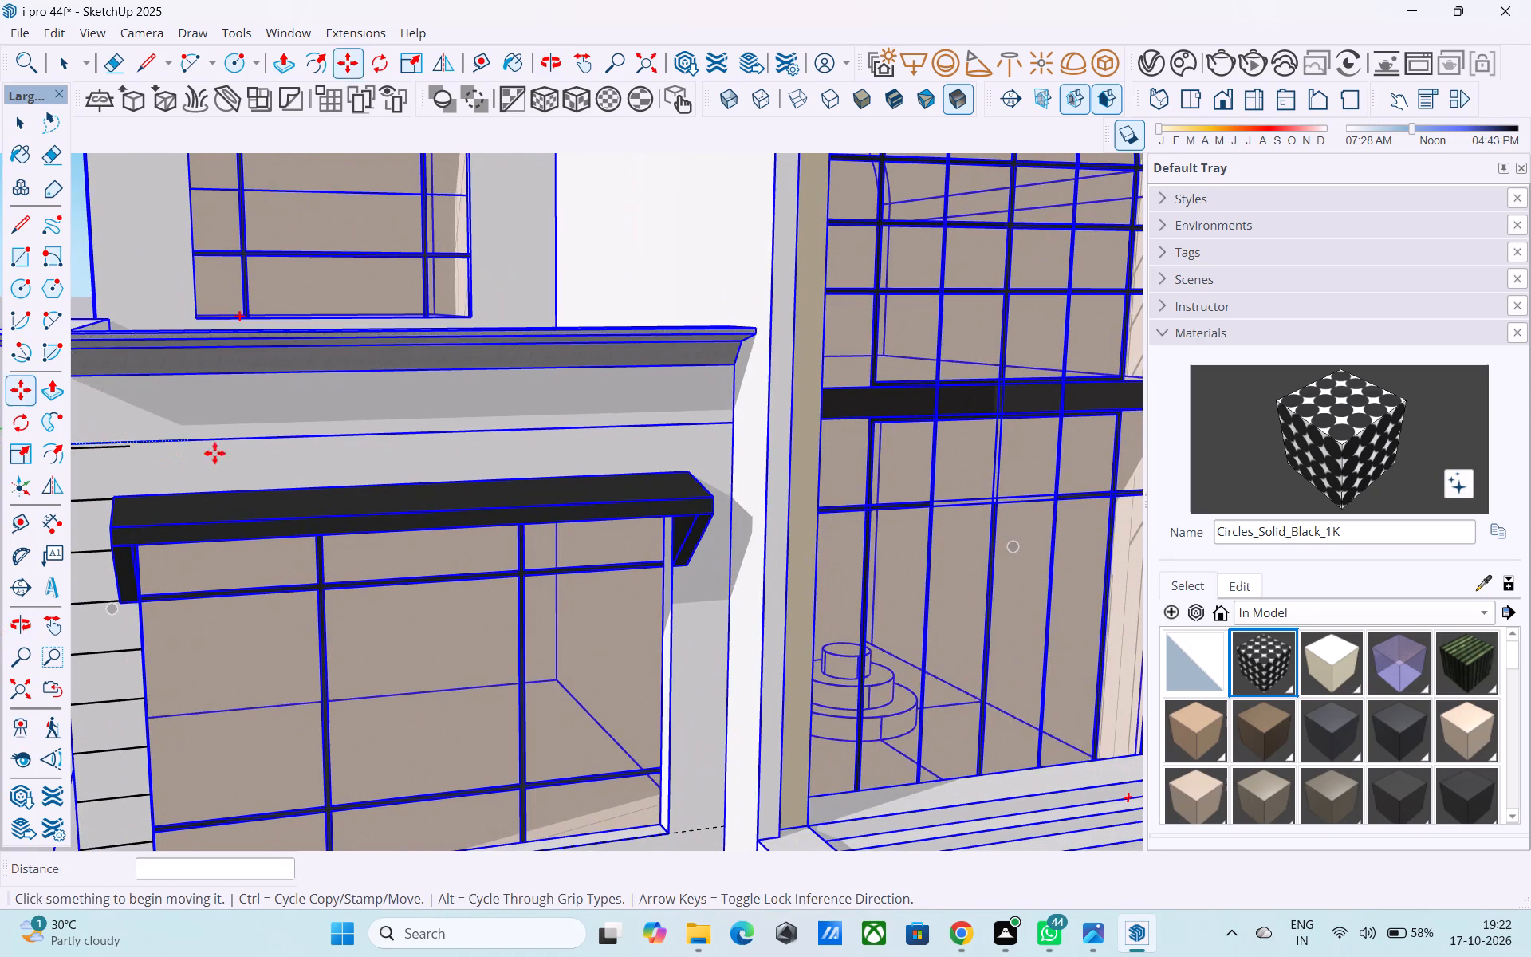
key(space)
click(467, 465)
middle_drag(751, 667, 724, 426)
scroll(714, 625, up, 3)
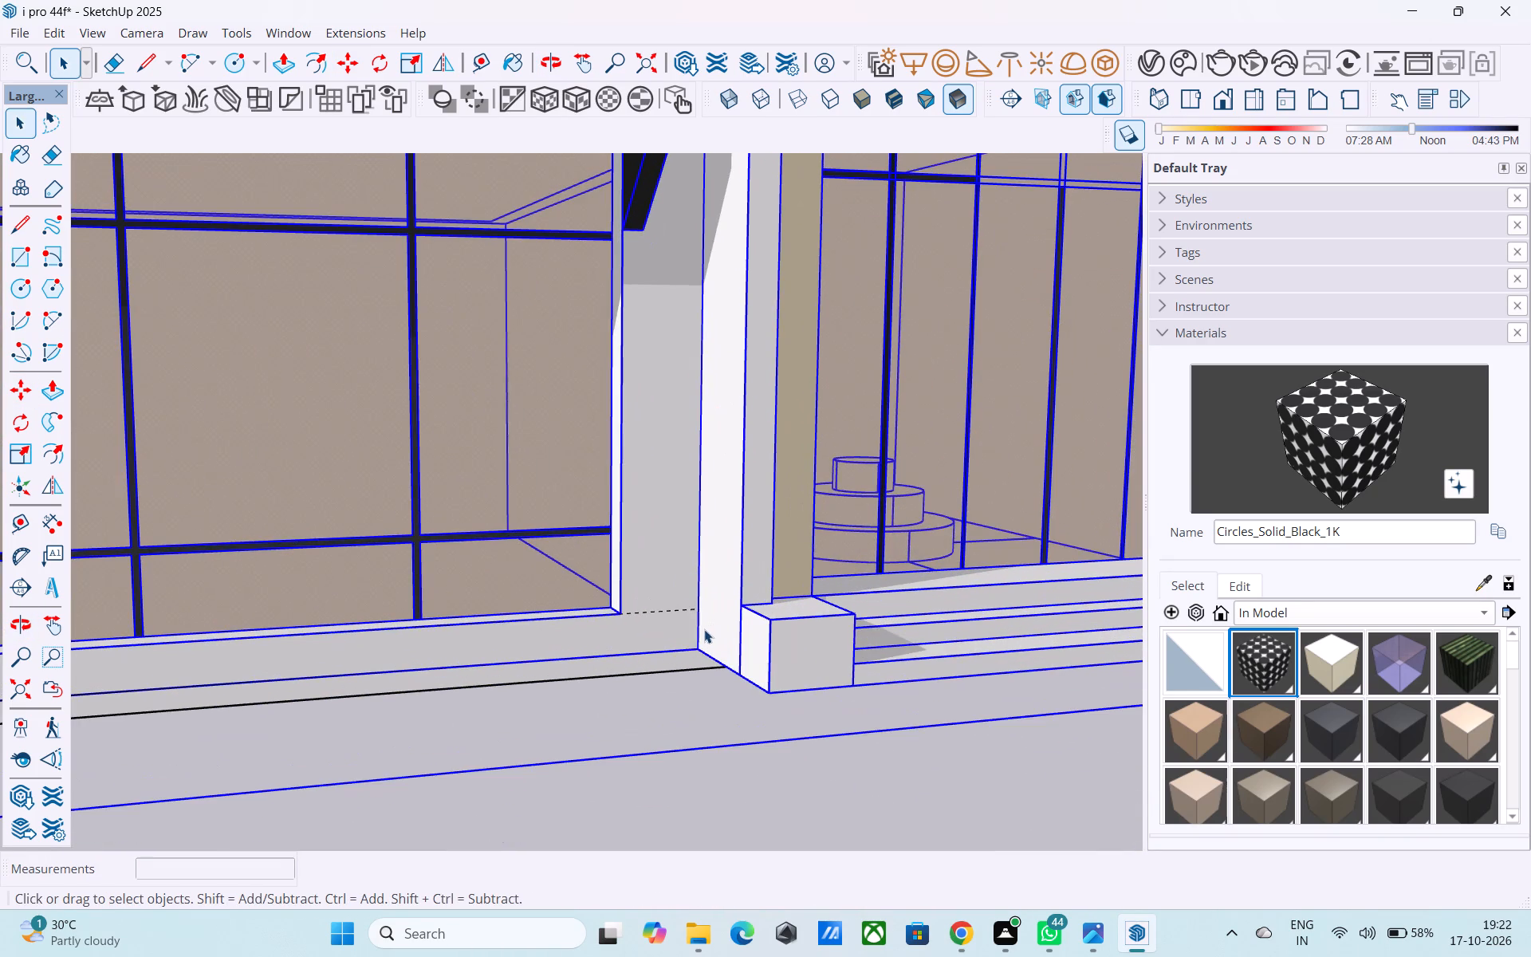
double_click(636, 650)
scroll(636, 649, up, 2)
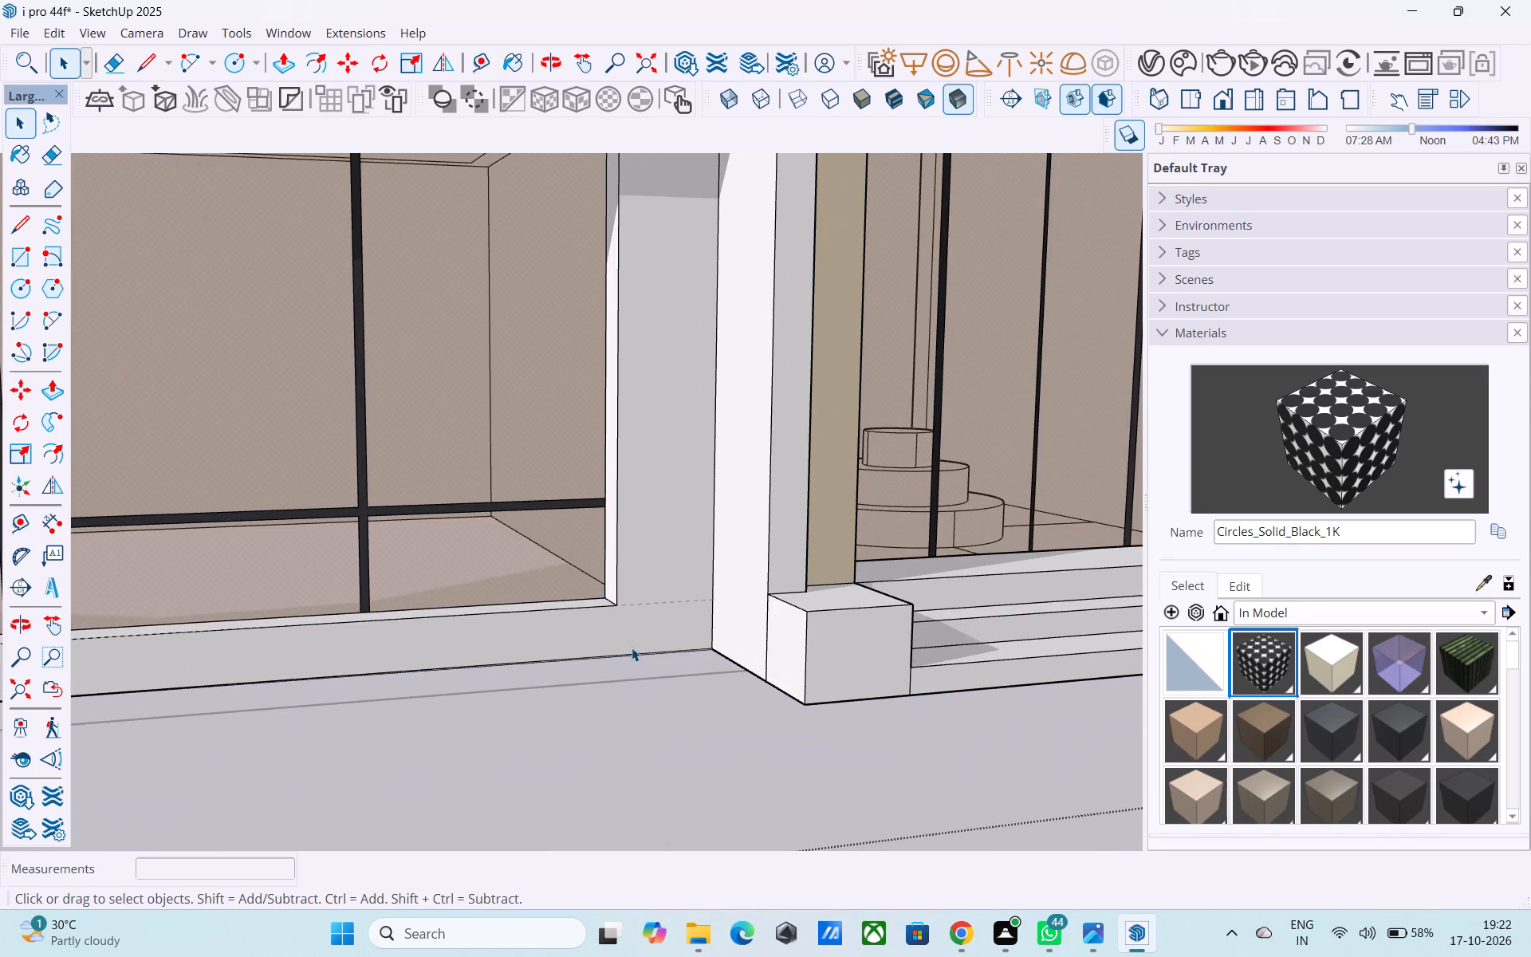
key(l)
click(613, 605)
click(623, 658)
scroll(655, 664, down, 7)
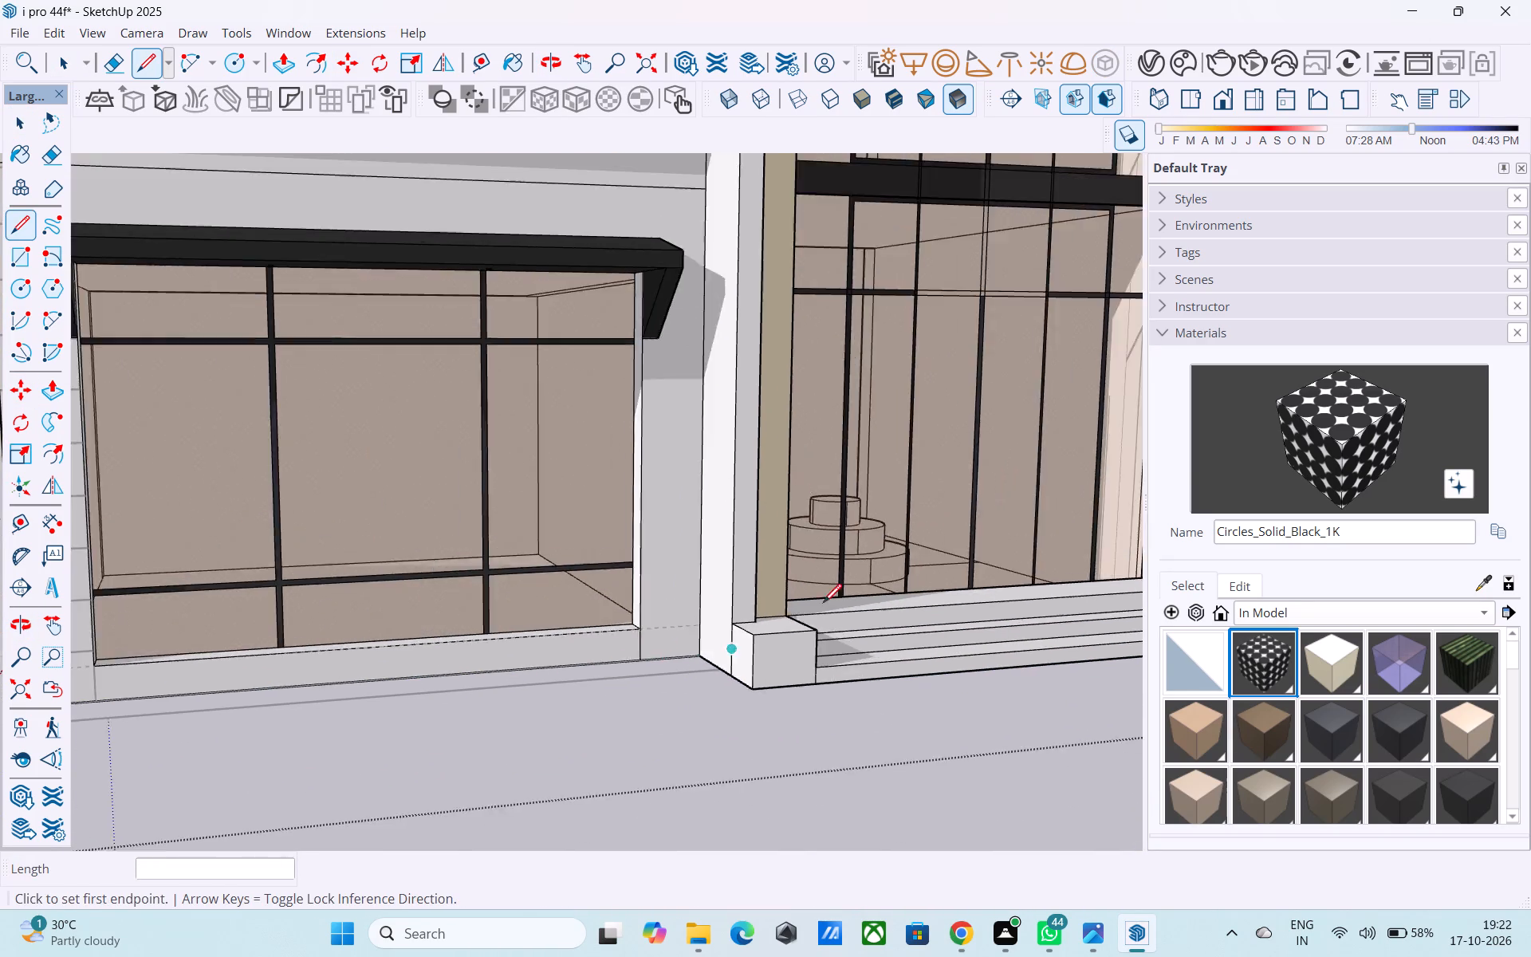
Copy the short plinth edge segment beside the entrance's left pier up to the line below the cornice, divided into 10 equal spacings.
scroll(823, 605, down, 4)
scroll(789, 618, up, 8)
key(space)
click(710, 648)
scroll(692, 666, up, 3)
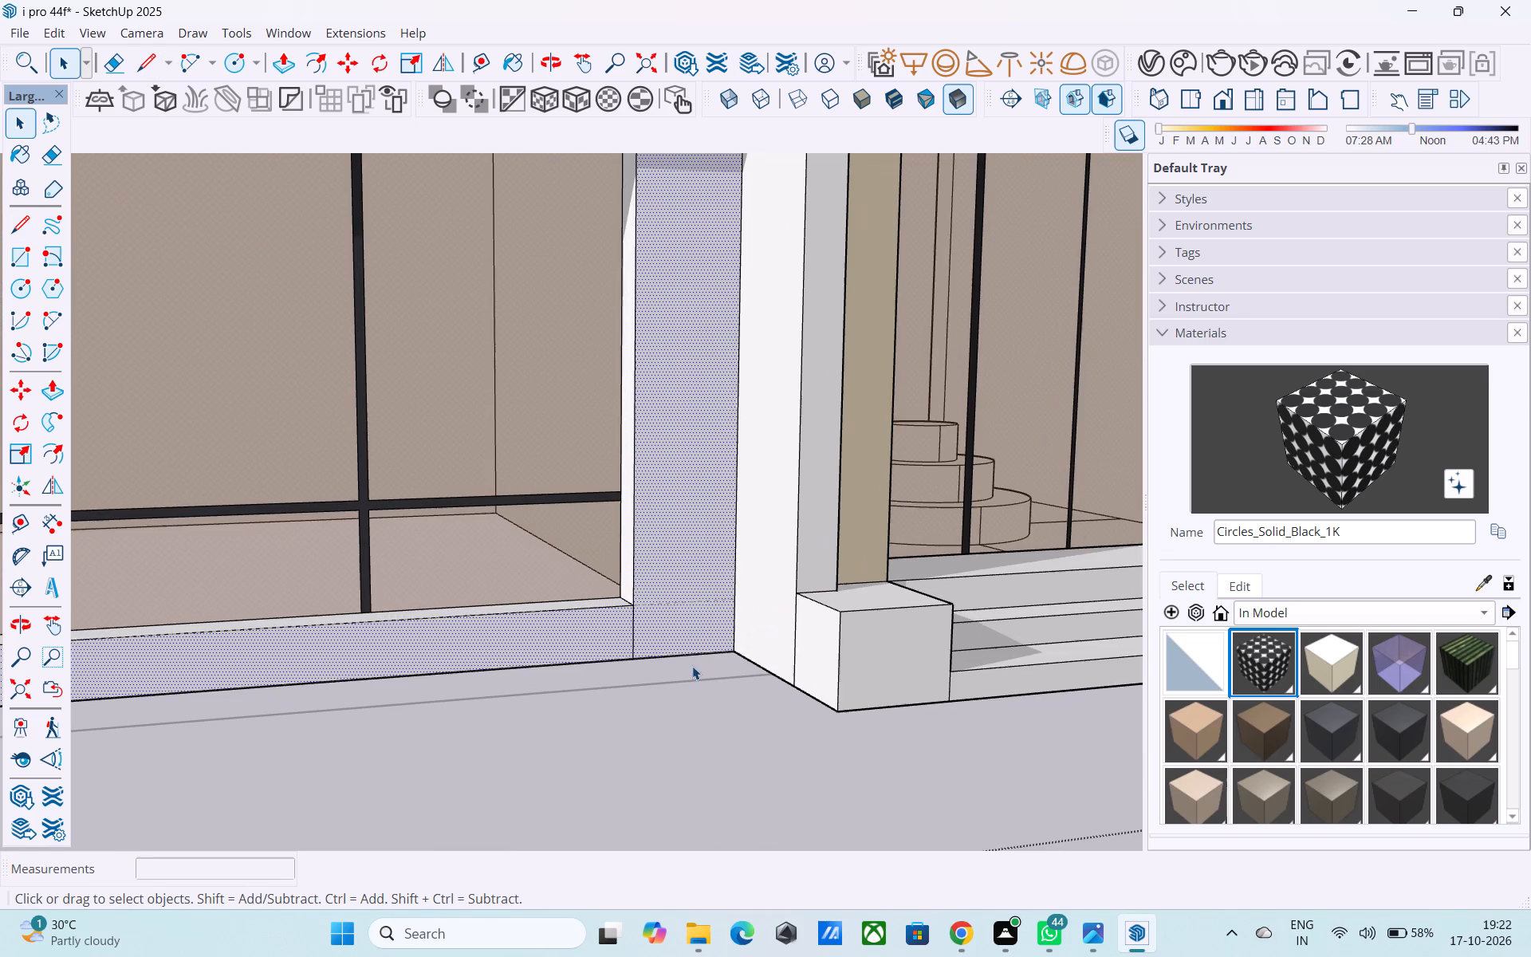
click(686, 652)
click(689, 655)
key(m)
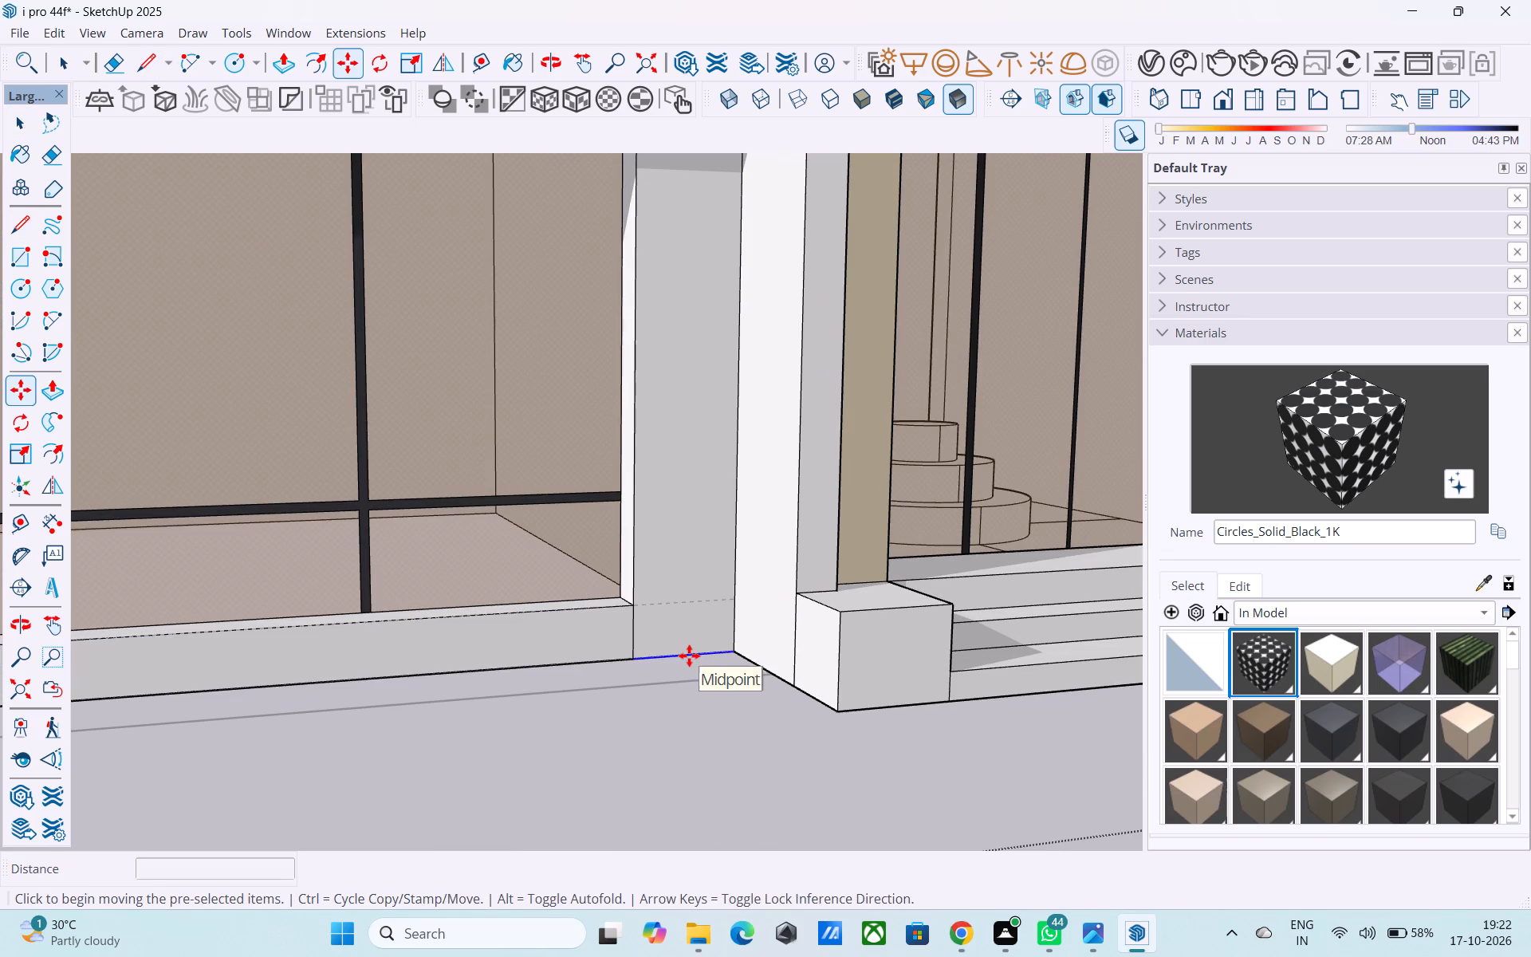
click(726, 648)
scroll(712, 407, down, 5)
middle_drag(705, 408, 715, 491)
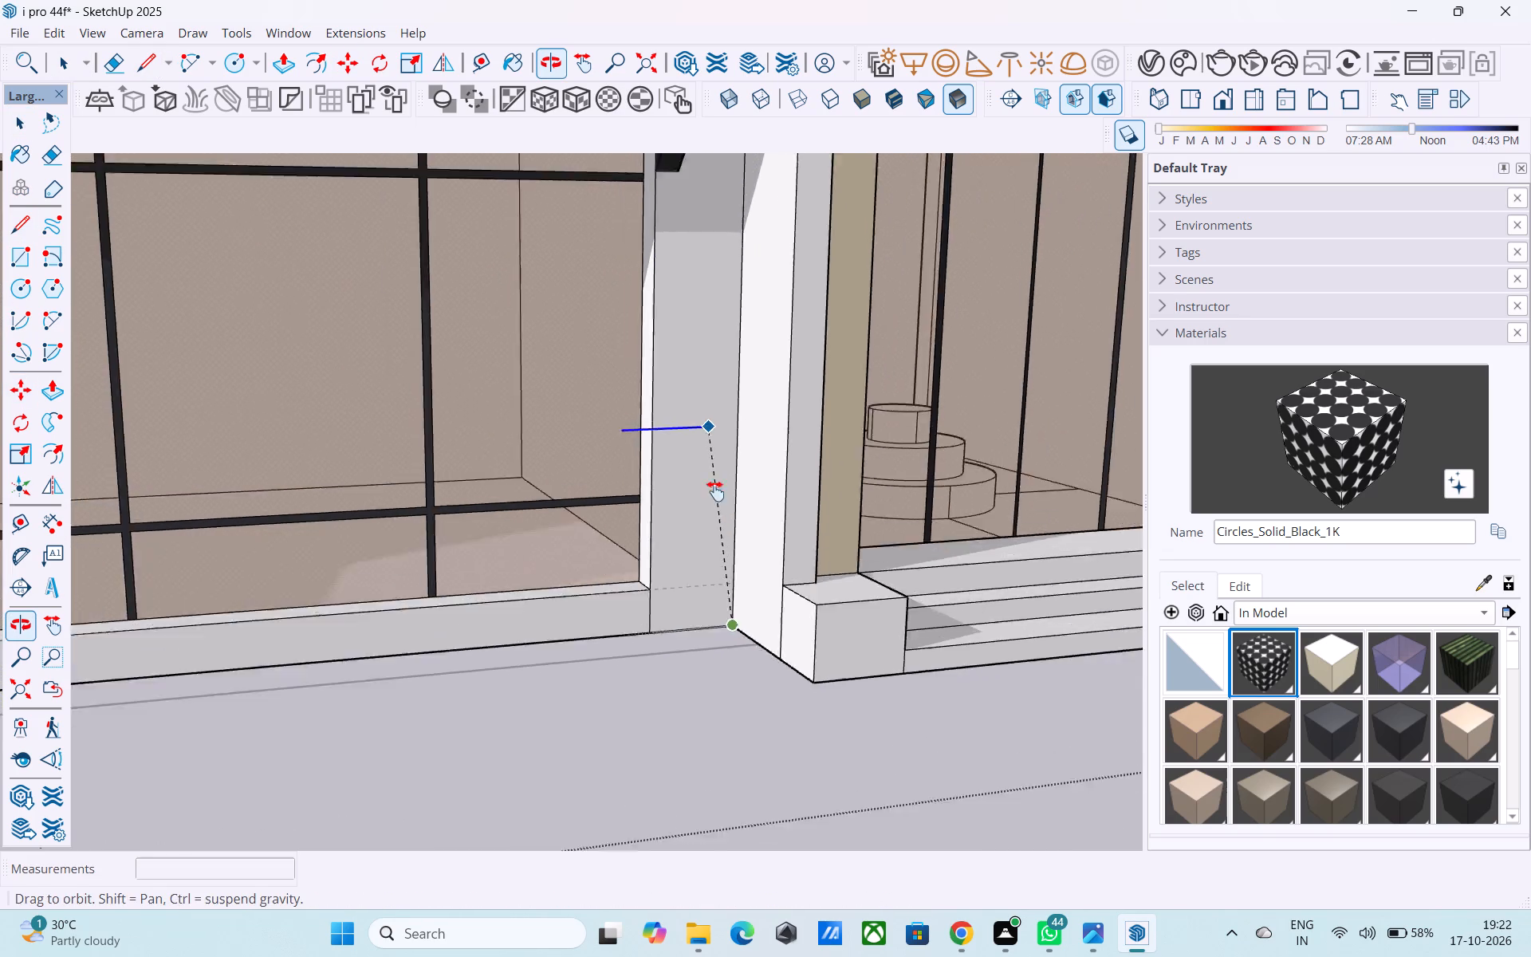
middle_drag(715, 491, 781, 743)
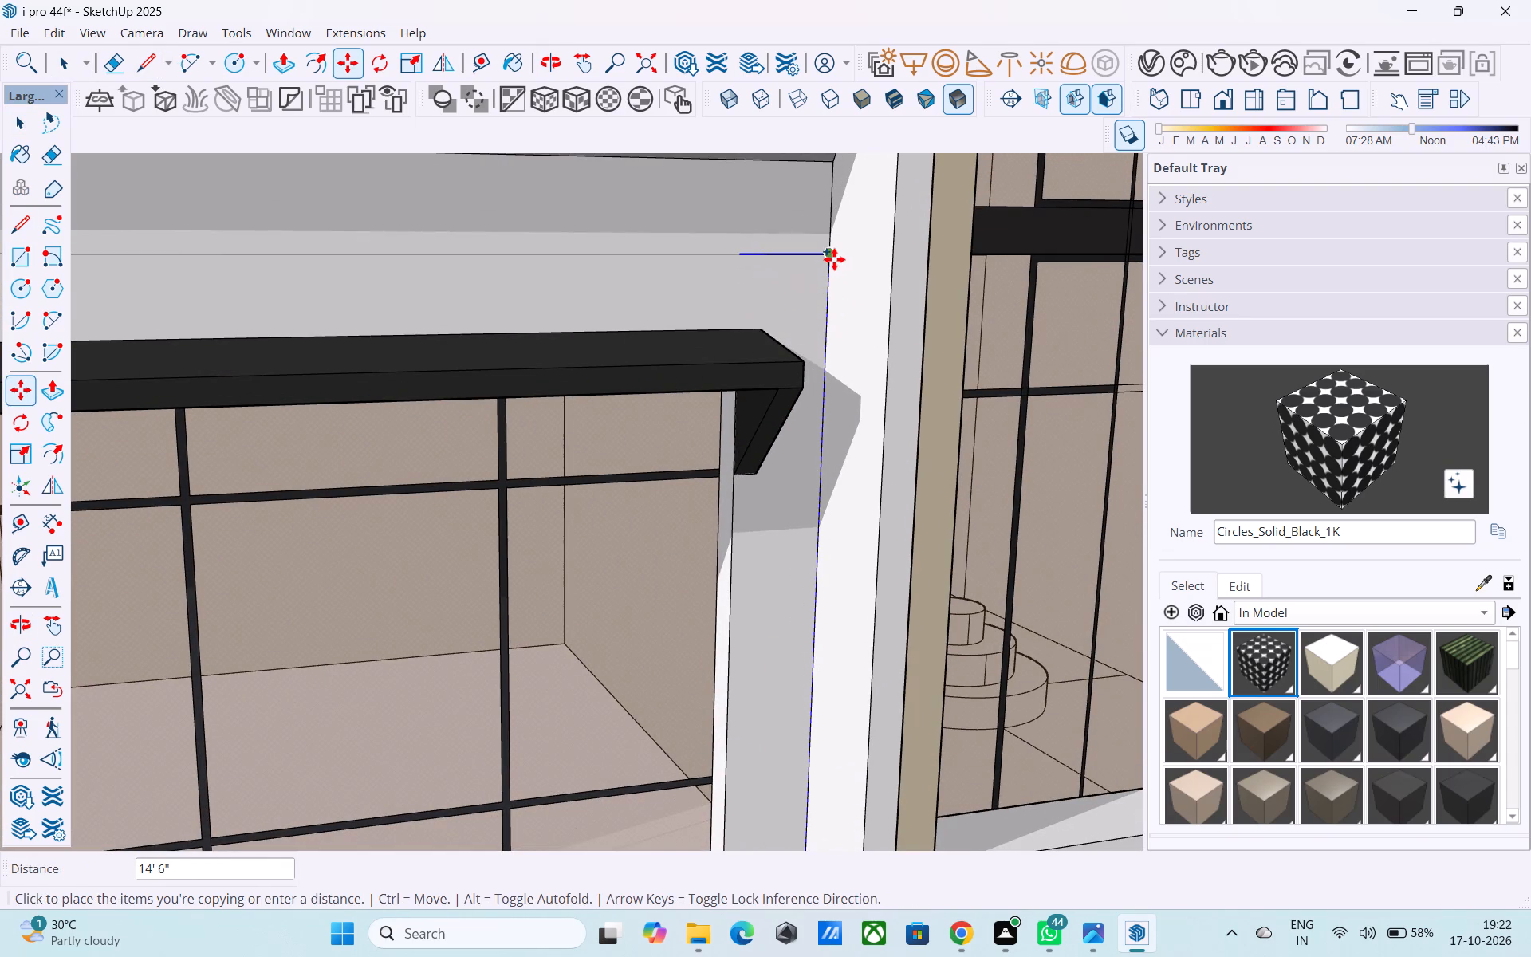
scroll(840, 272, up, 5)
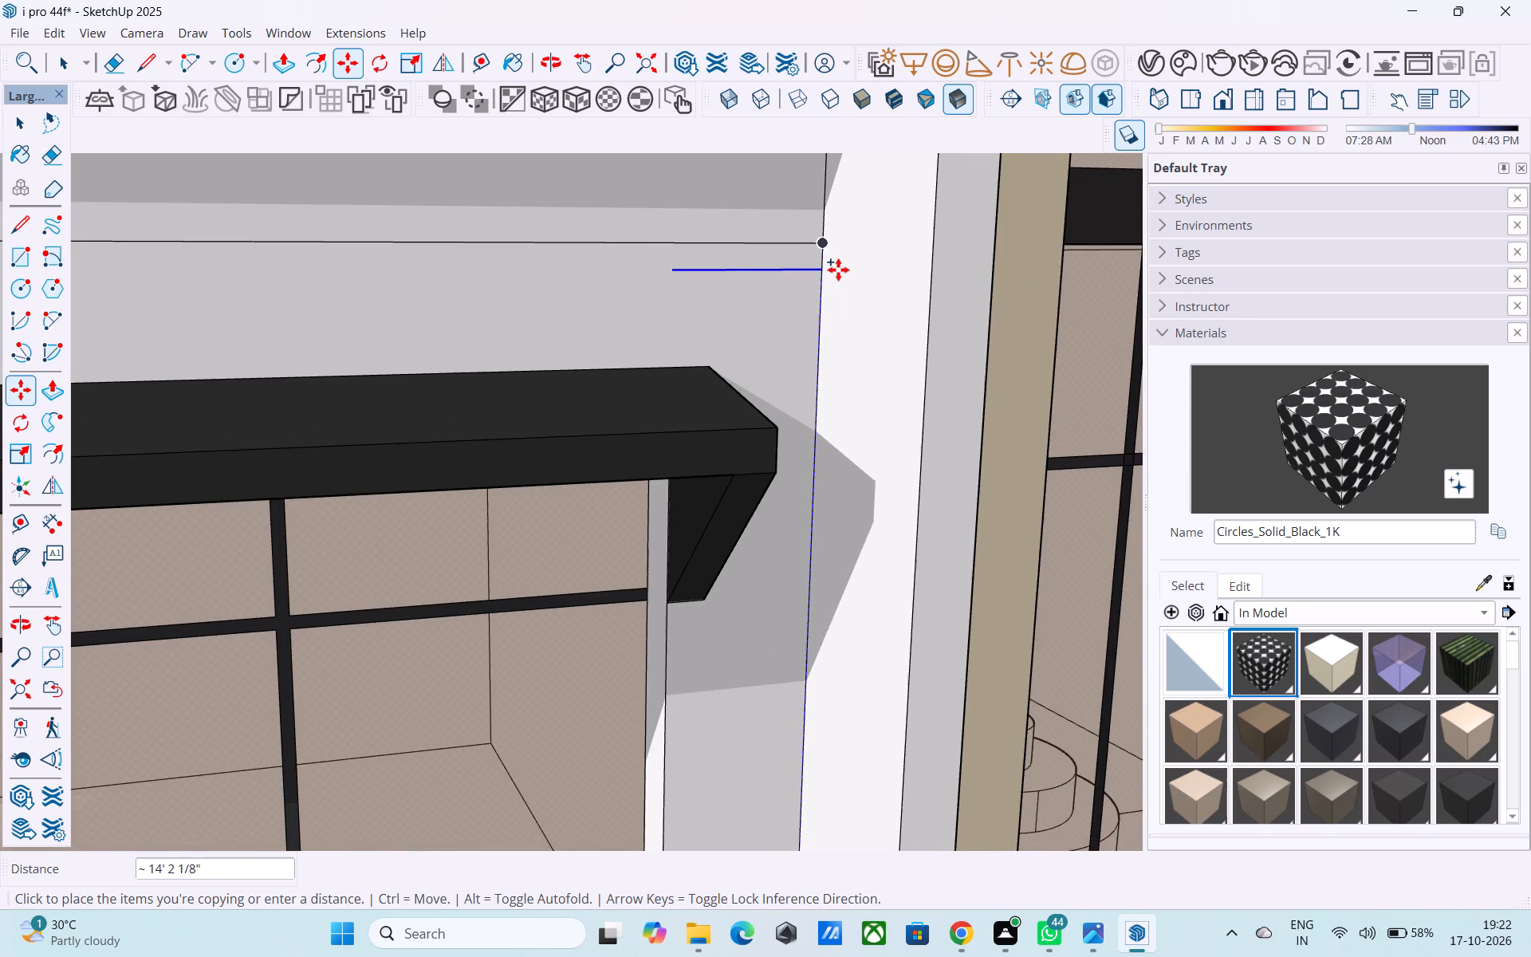
click(828, 258)
text(/10)
key(Return)
scroll(814, 264, down, 11)
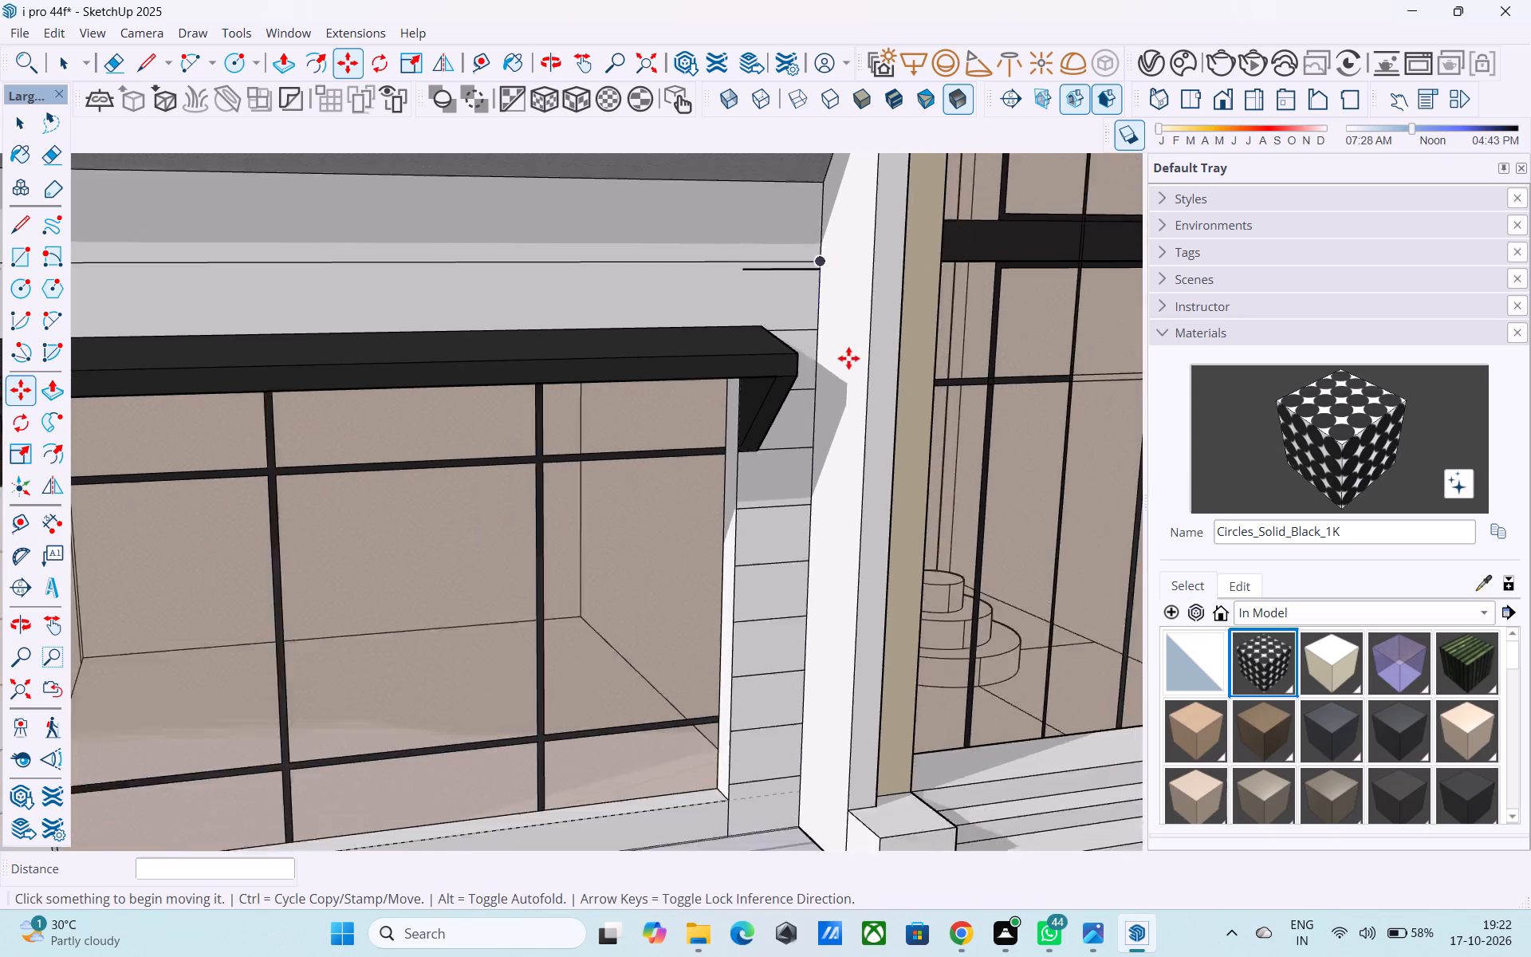
scroll(848, 358, down, 5)
middle_drag(832, 384, 718, 365)
key(space)
scroll(720, 352, down, 5)
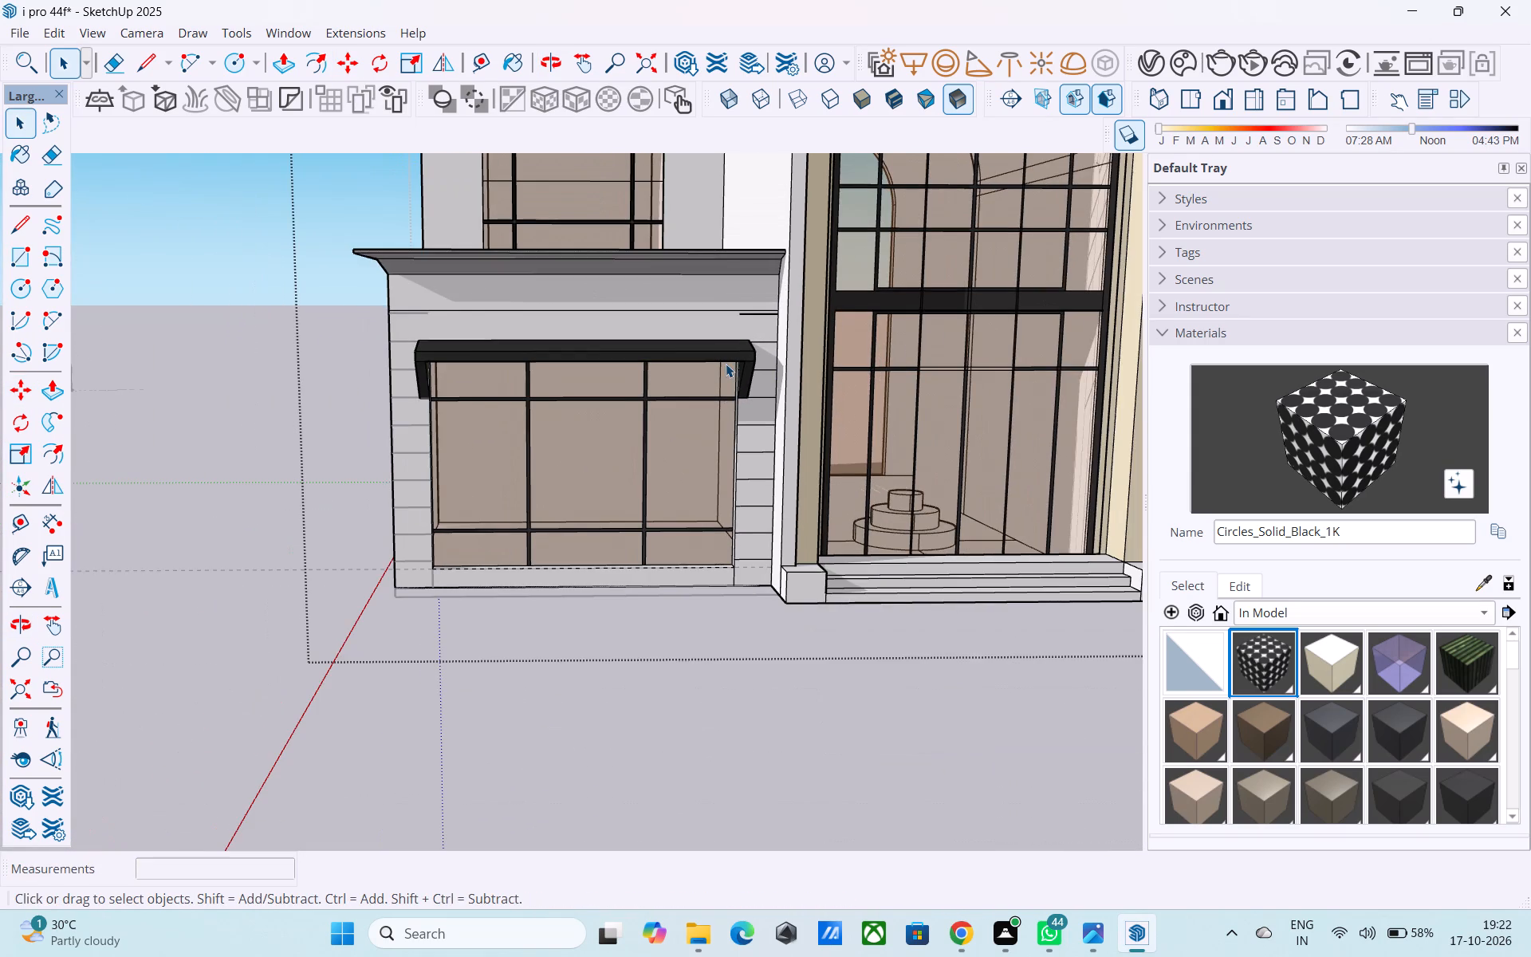
Delete the stray topmost copied segments just below the cornice line at both ends of the left ground-floor facade.
scroll(462, 304, up, 3)
scroll(429, 321, down, 3)
click(234, 324)
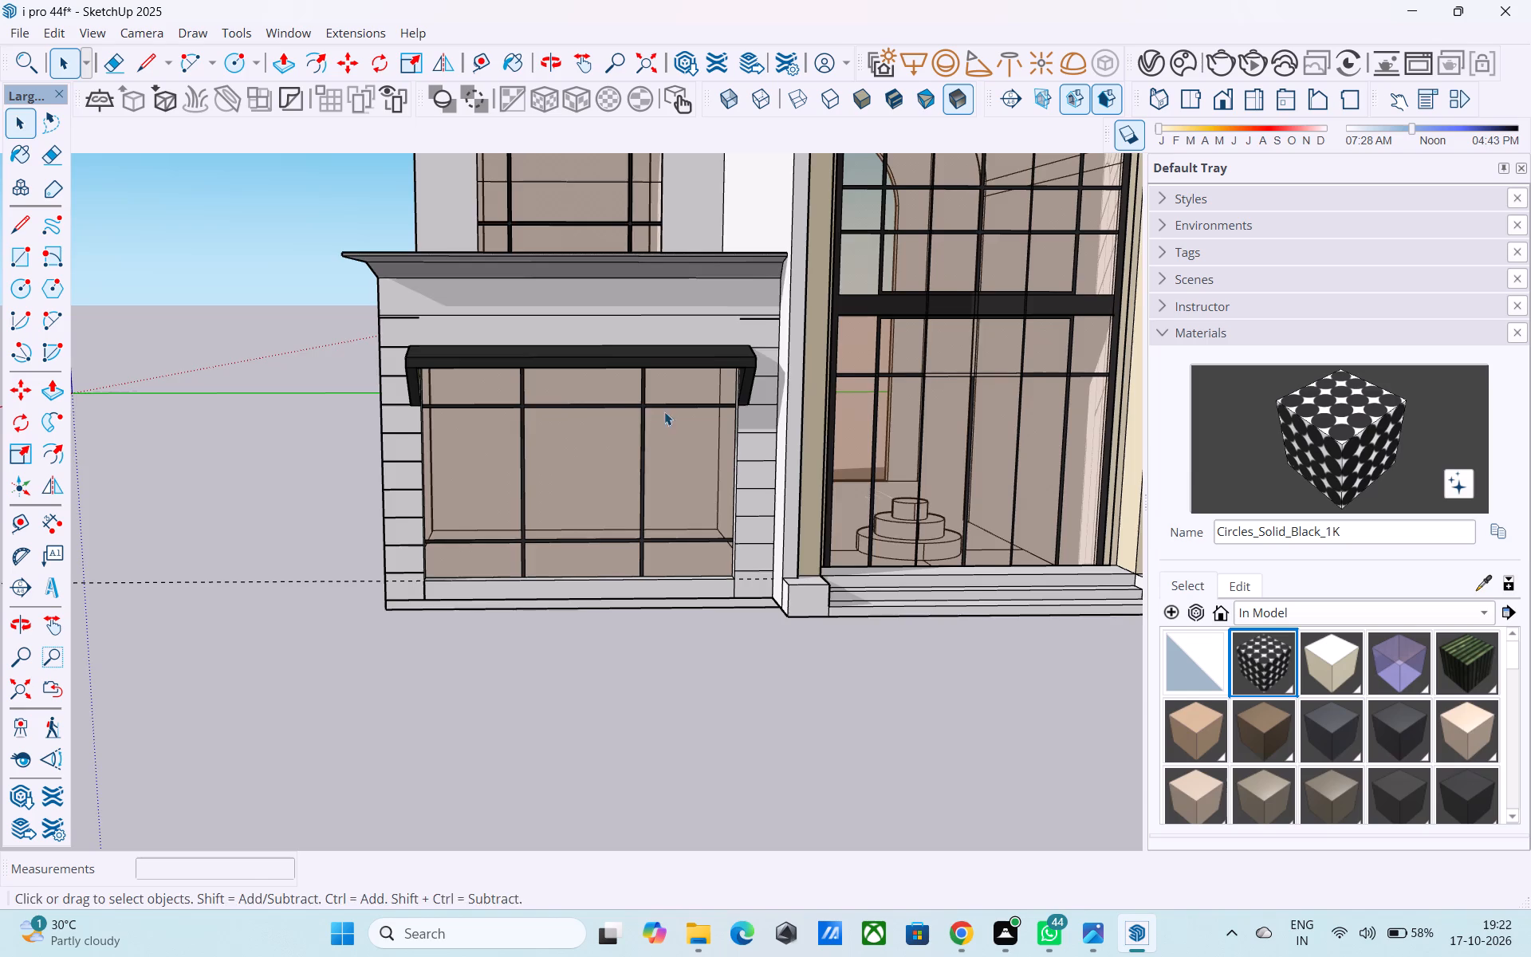
shift+middle_click(651, 412)
scroll(497, 323, up, 5)
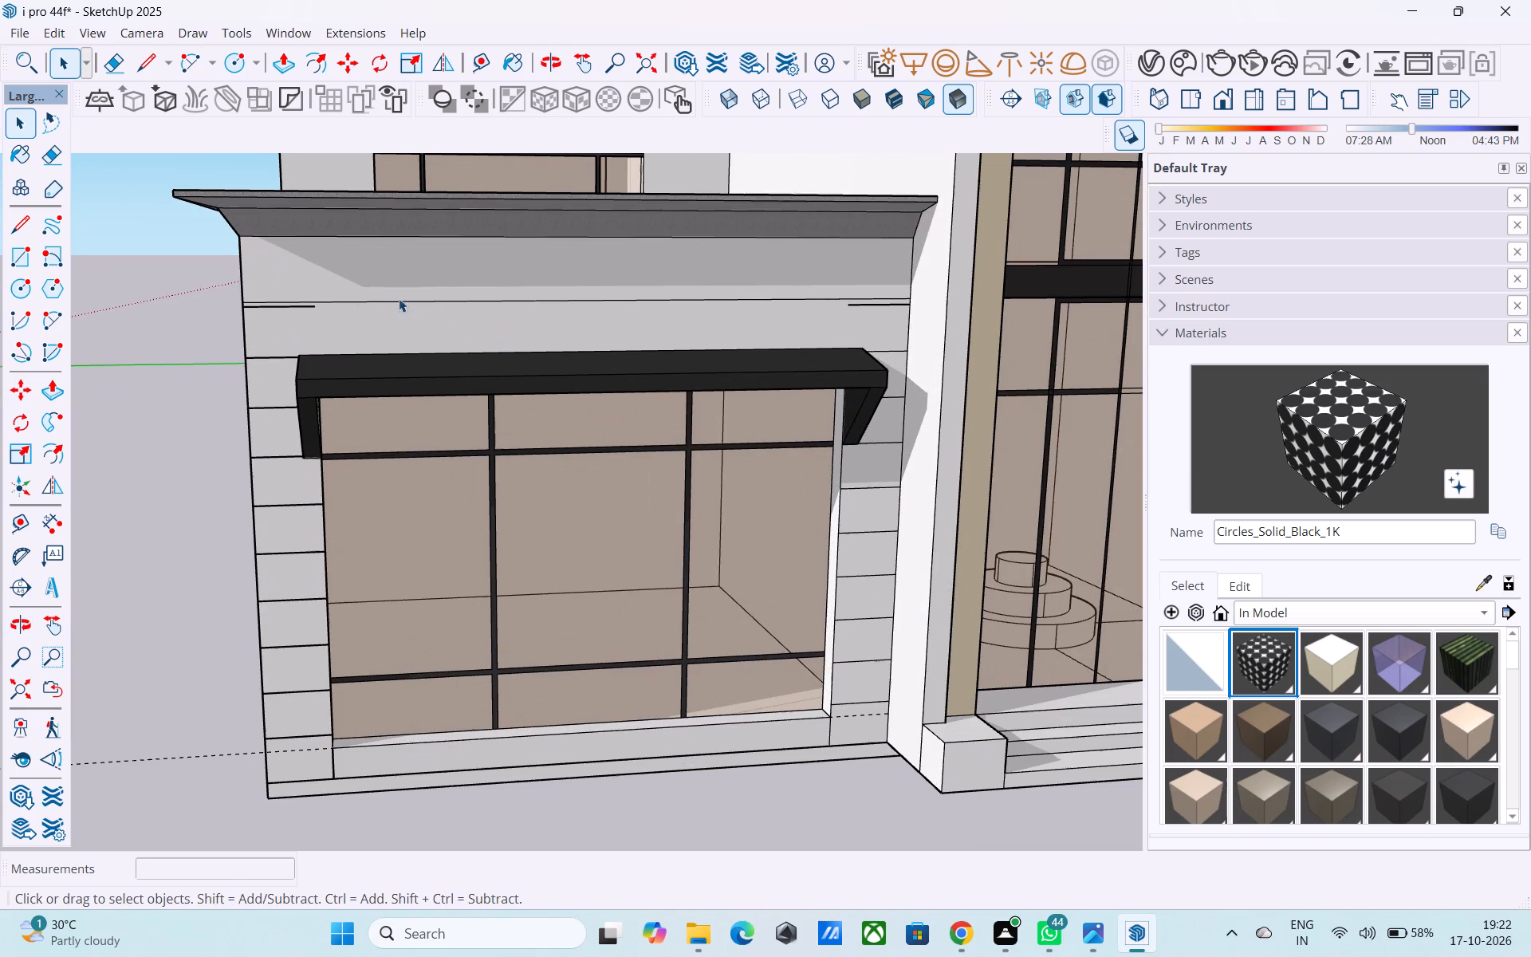
click(312, 305)
key(Delete)
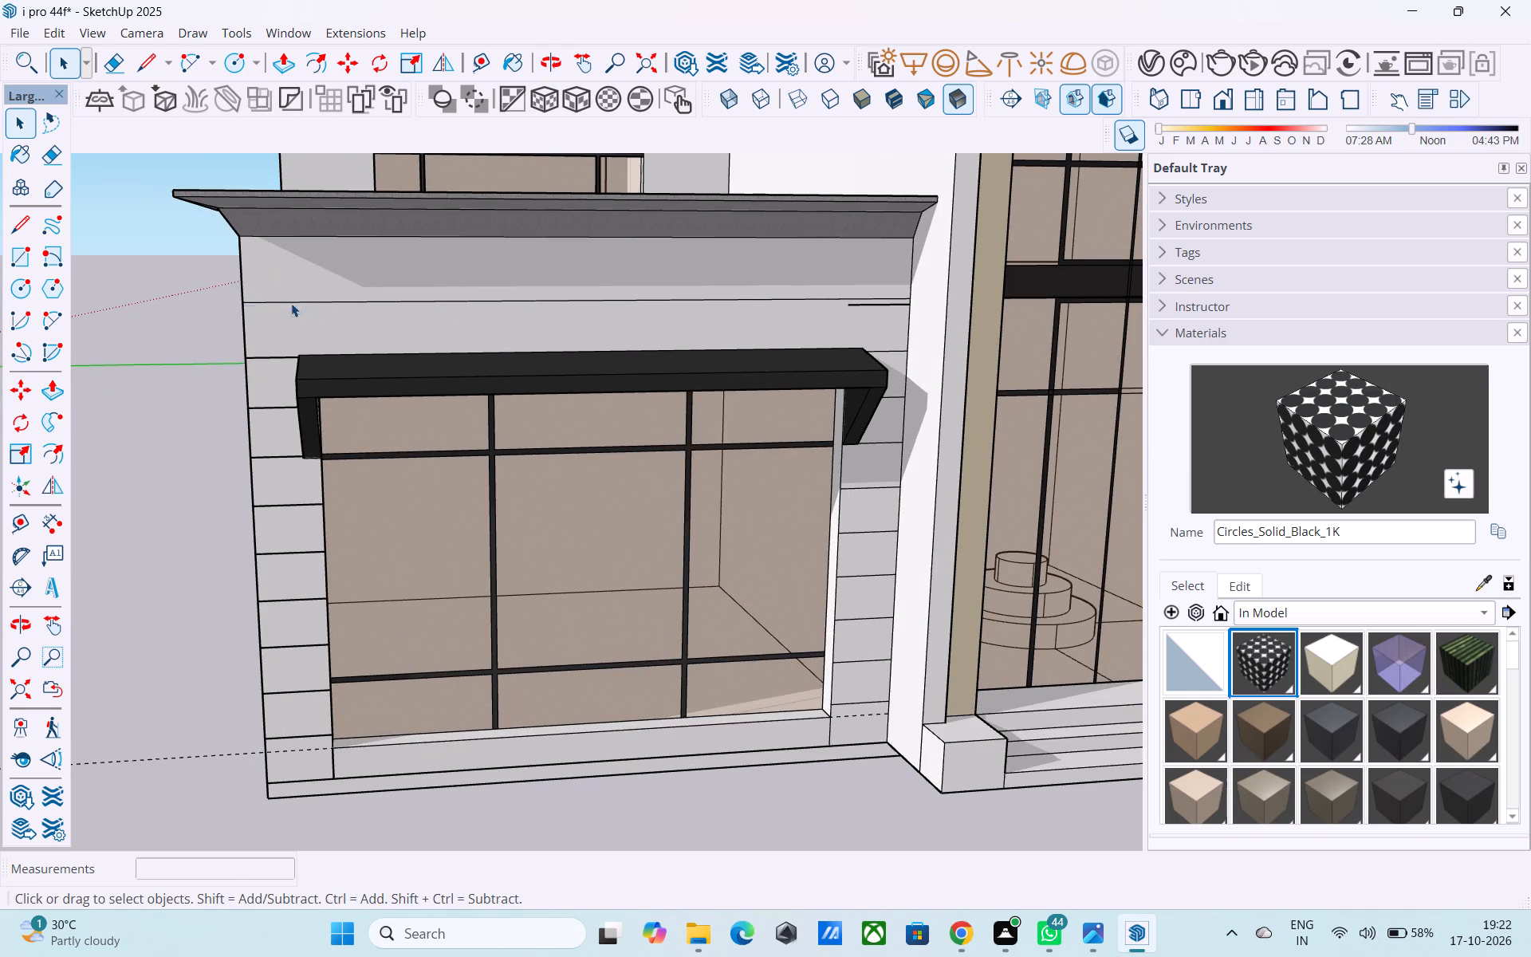
click(889, 307)
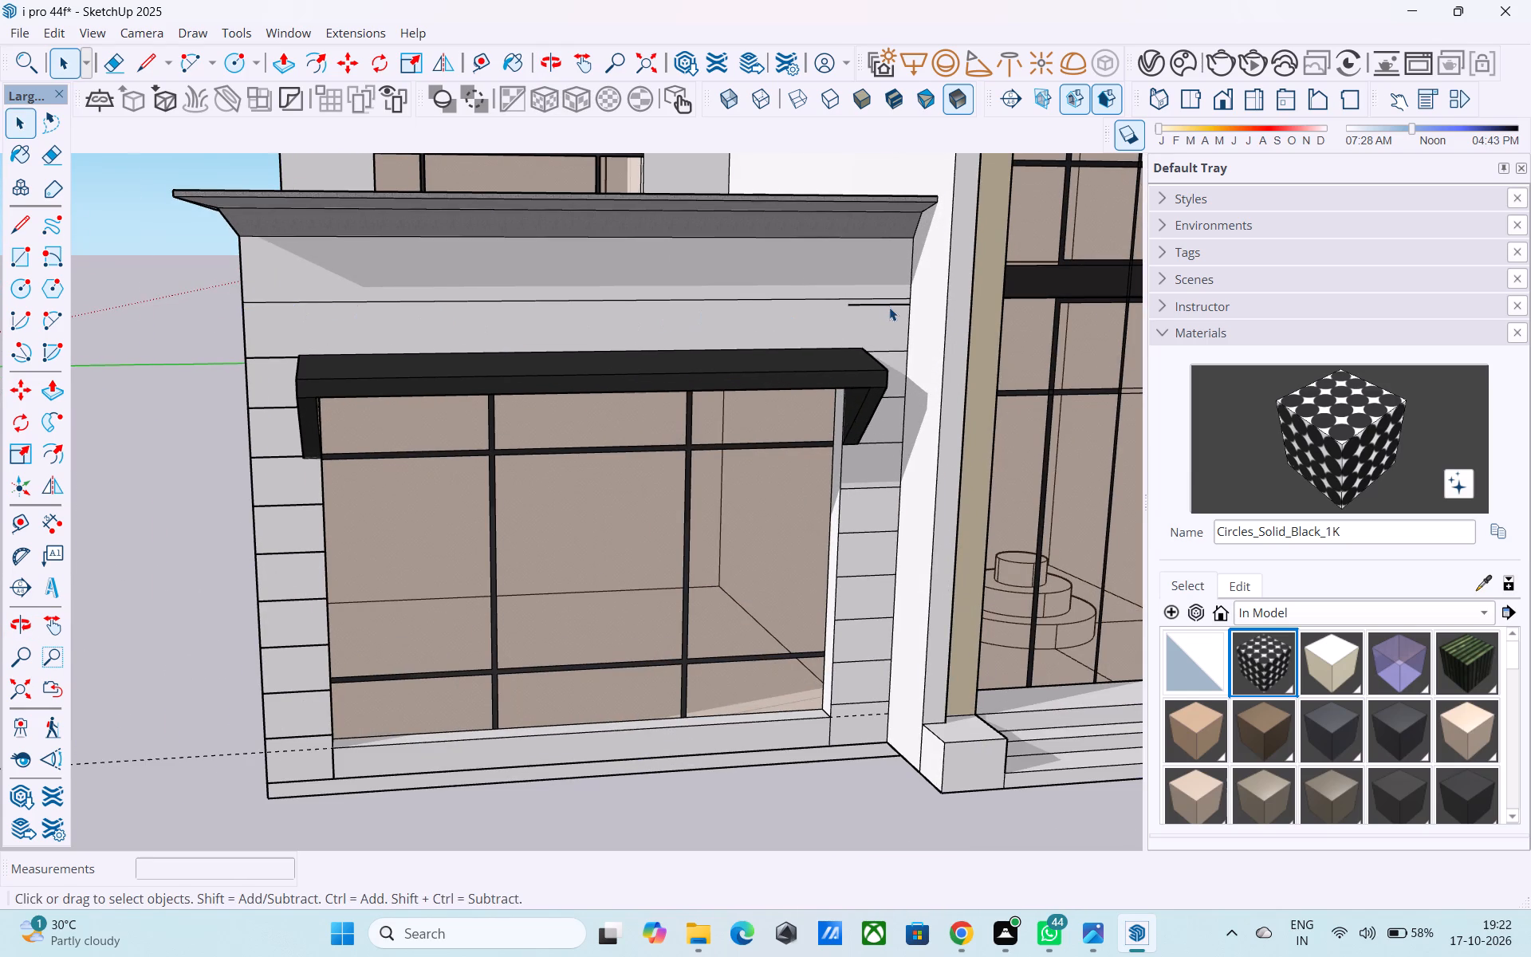
key(Delete)
key(ctrl+z)
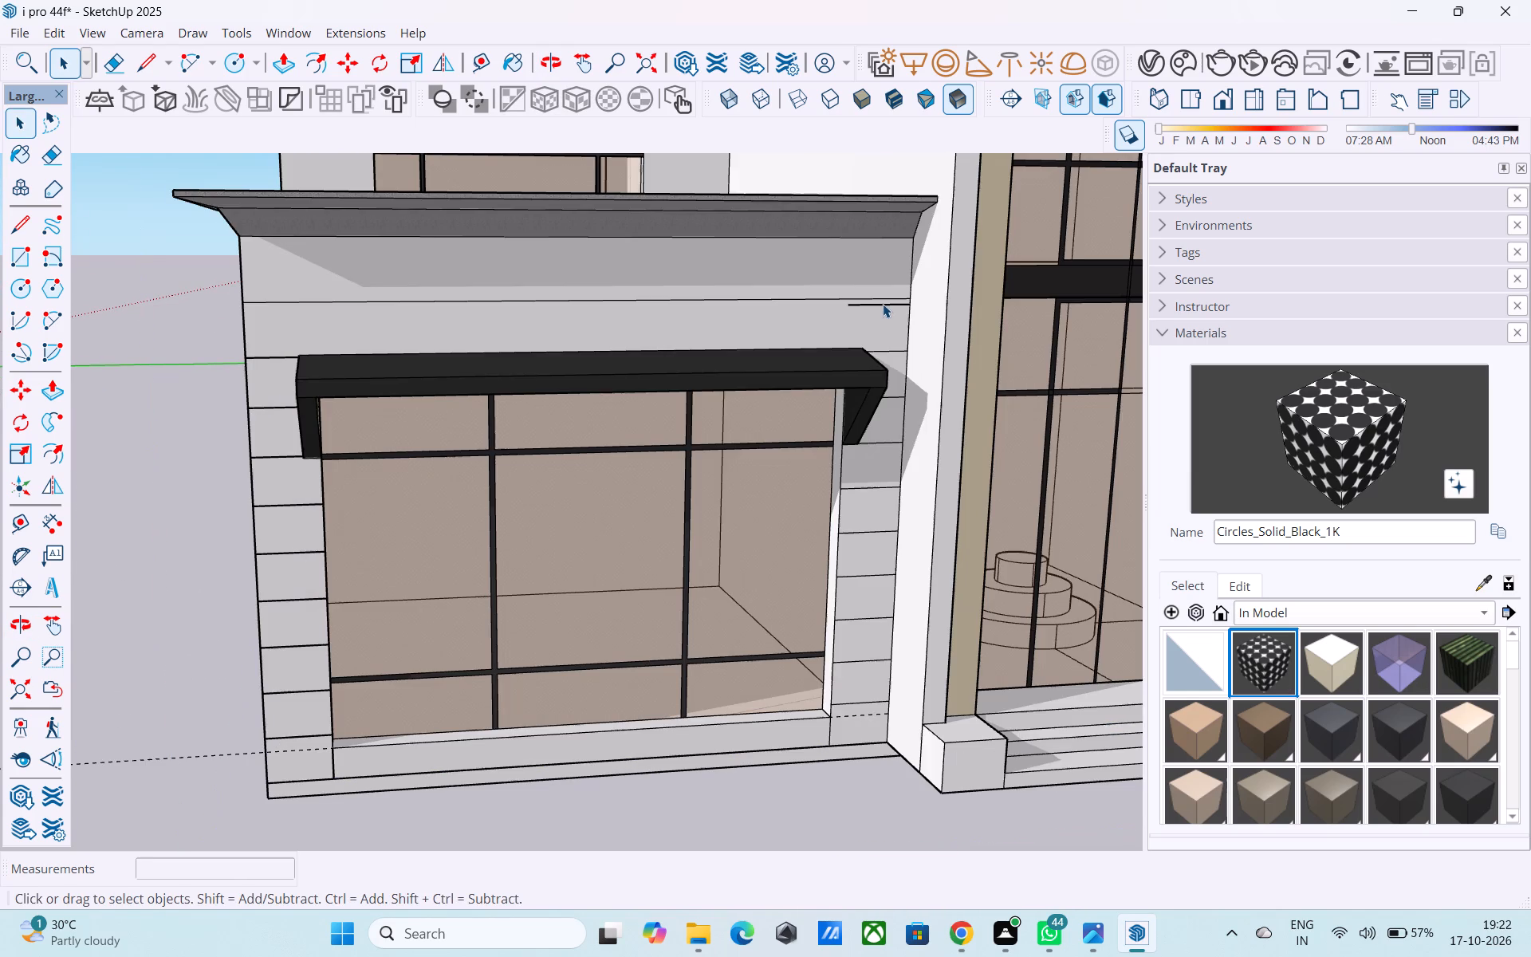
key(space)
scroll(883, 304, up, 3)
triple_click(883, 304)
scroll(882, 303, up, 3)
click(882, 303)
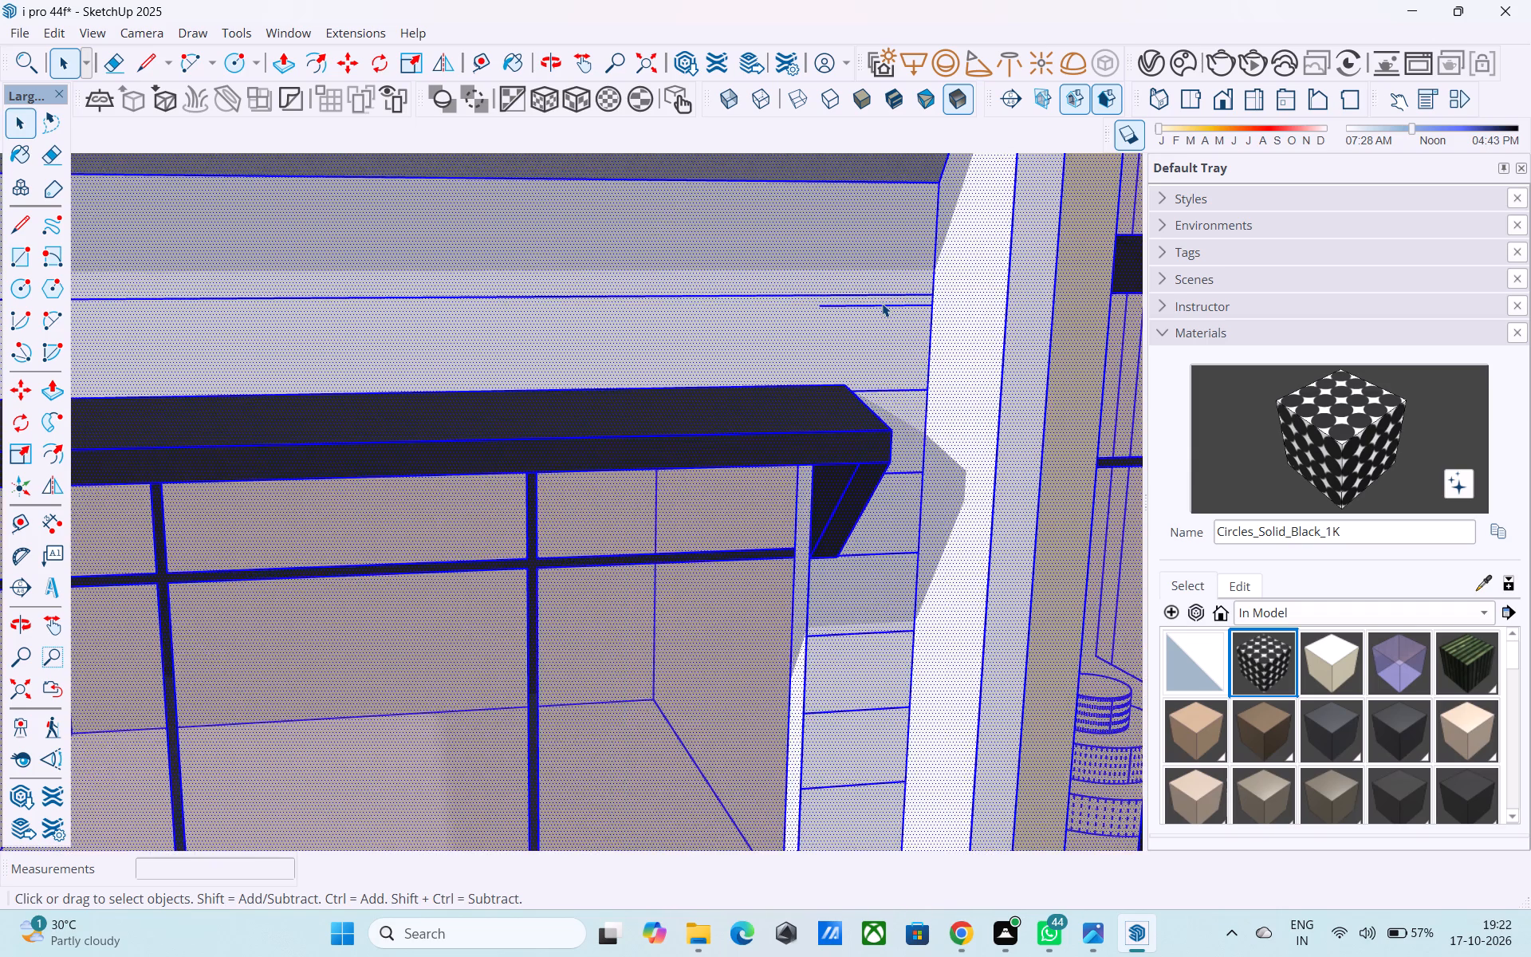
click(882, 304)
key(Delete)
scroll(849, 310, down, 7)
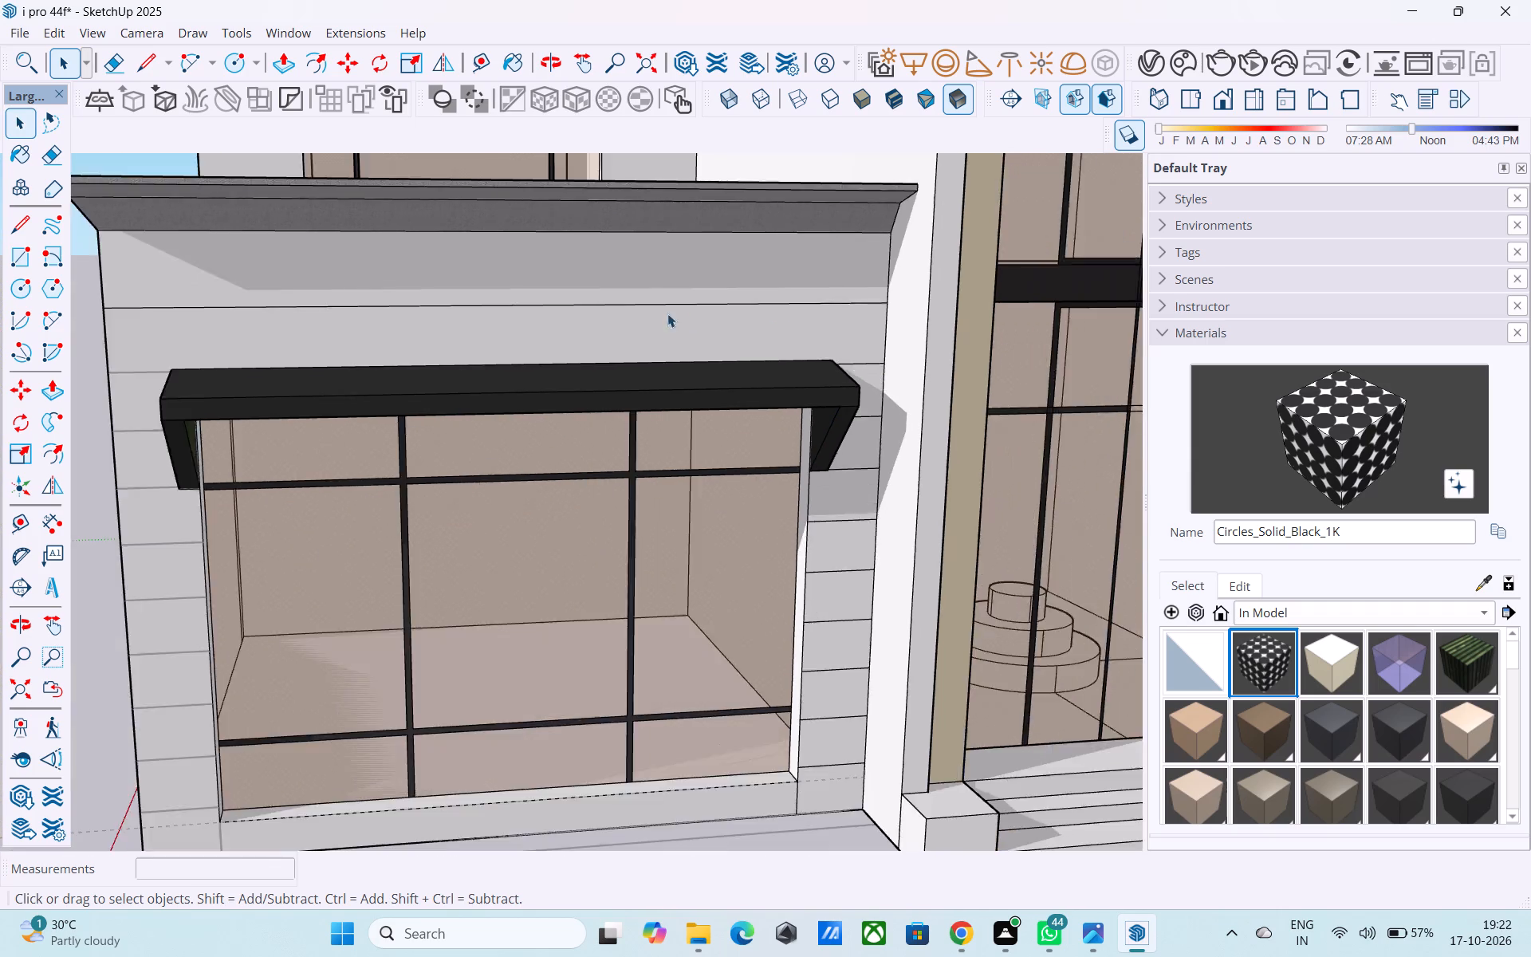
Save the model.
scroll(667, 313, down, 4)
key(ctrl+s)
Draw a vertical line from the right ground-floor window's outer bottom corner down to the plinth's top edge.
scroll(651, 326, down, 4)
middle_drag(651, 327, 560, 303)
shift+middle_drag(805, 384, 680, 384)
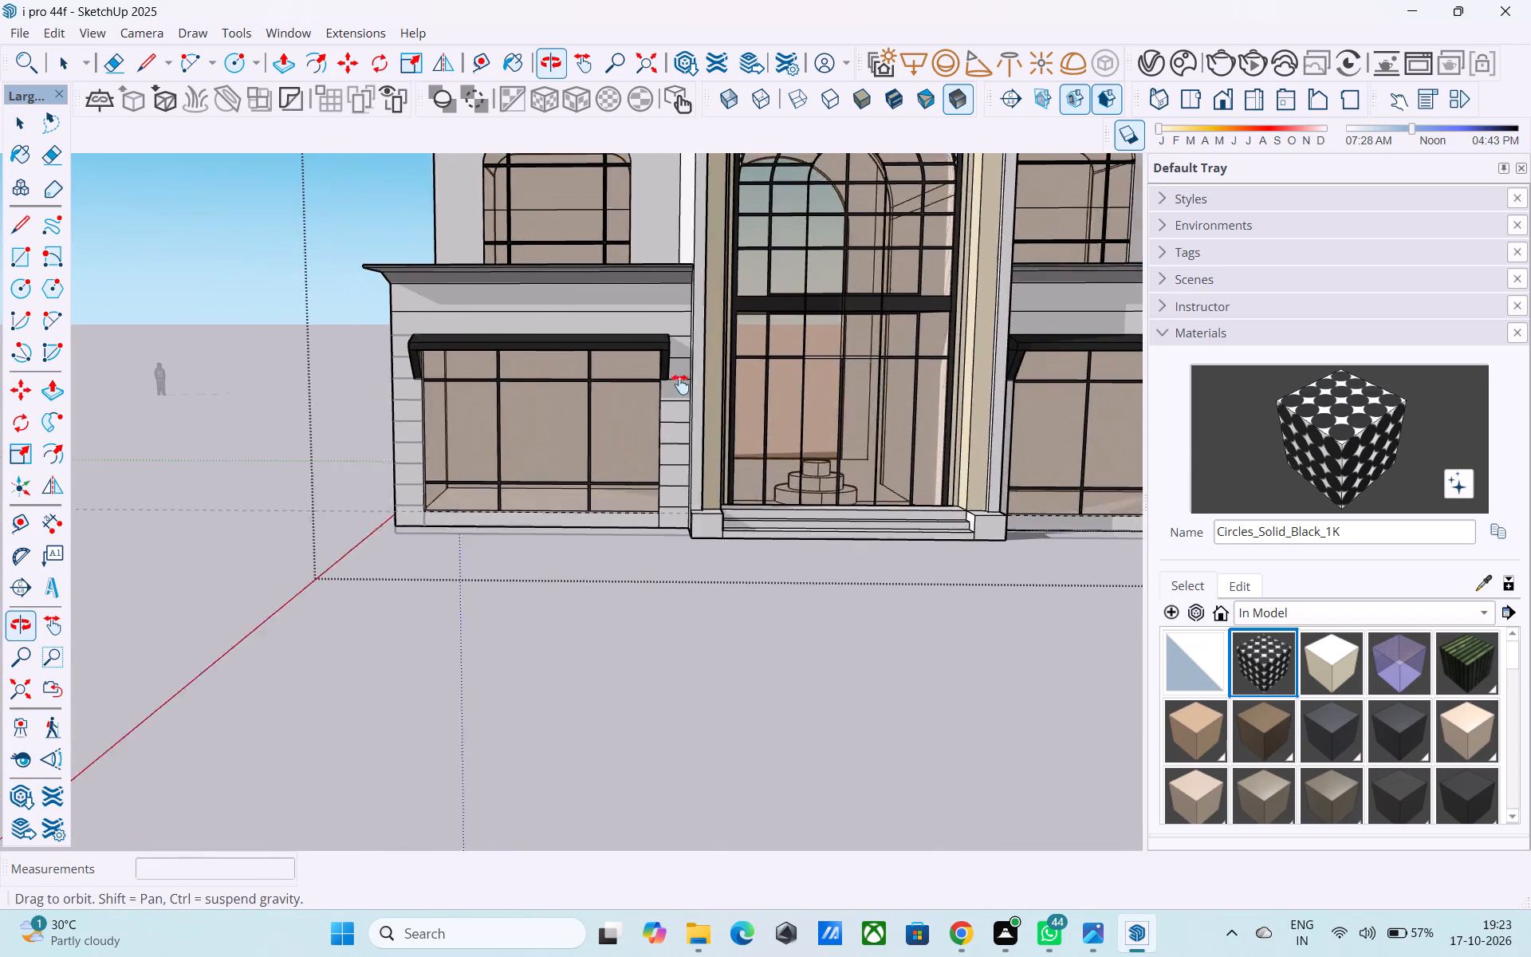
shift+middle_drag(680, 384, 508, 366)
shift+middle_drag(856, 463, 595, 494)
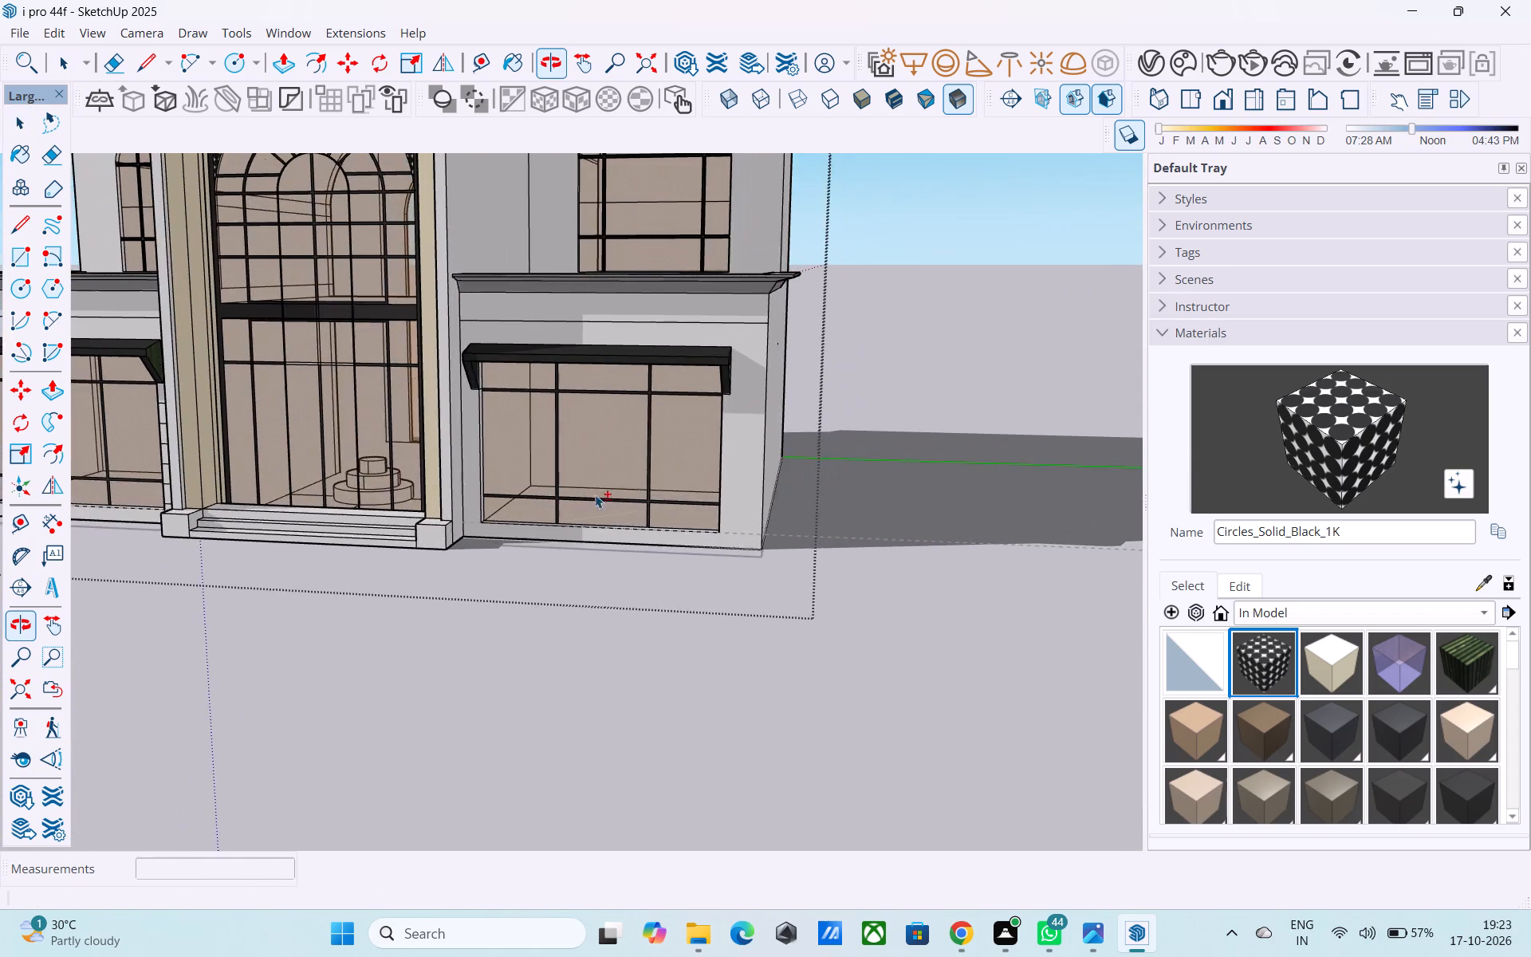
scroll(708, 547, up, 12)
key(l)
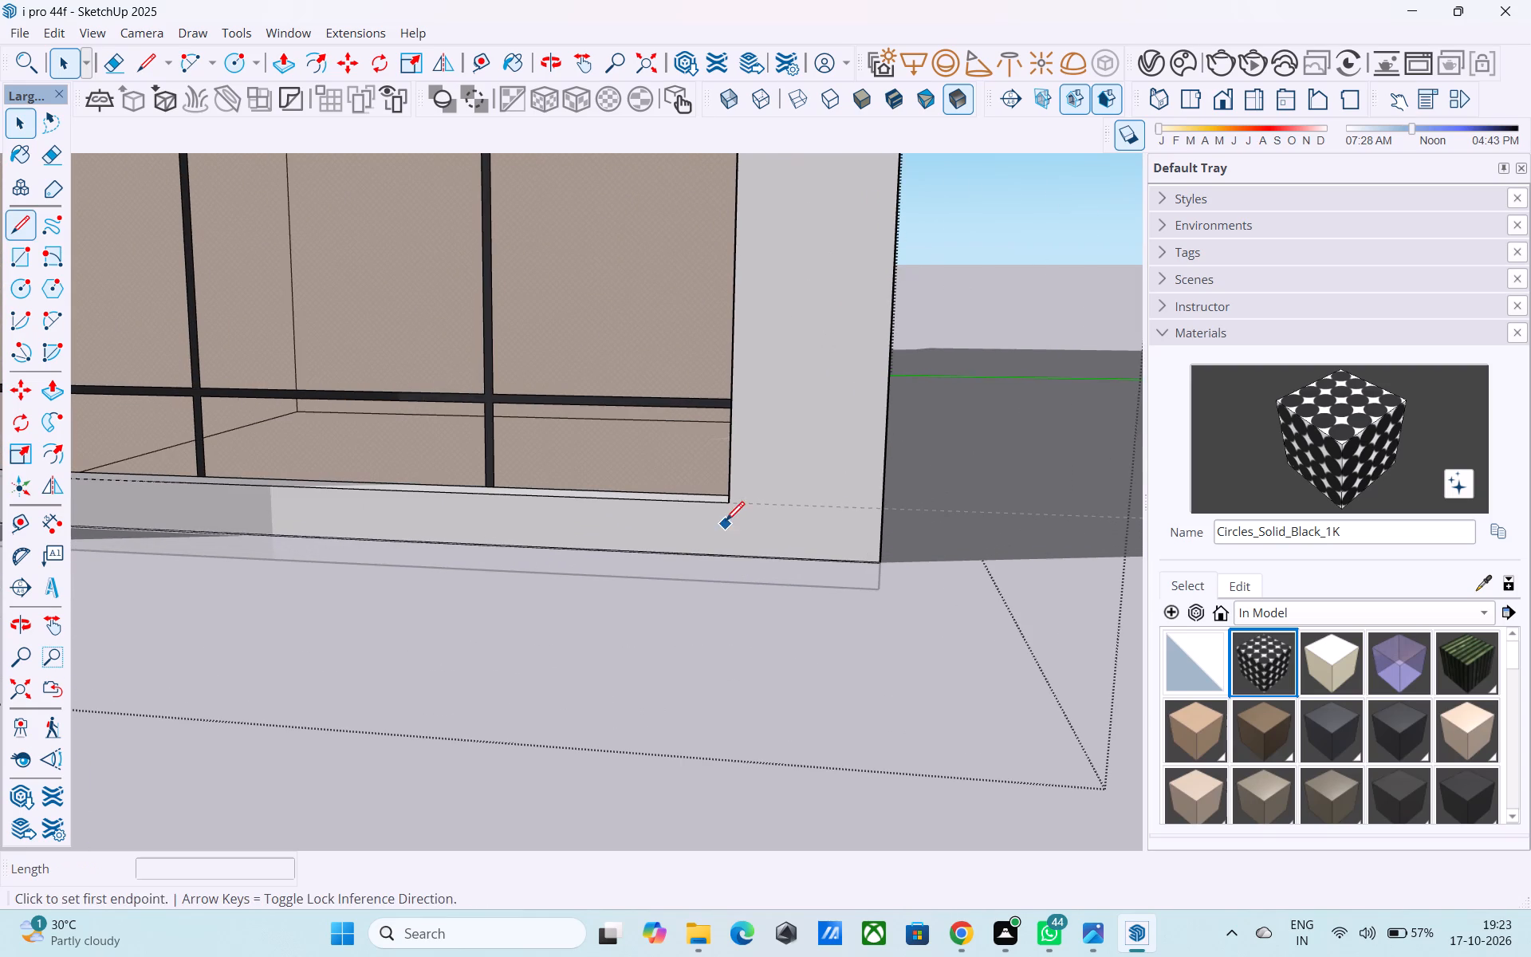
click(726, 506)
click(732, 551)
Copy the short plinth edge segment at the facade's right corner up to the line below the cornice, divided into 10 equal spacings.
key(space)
click(750, 531)
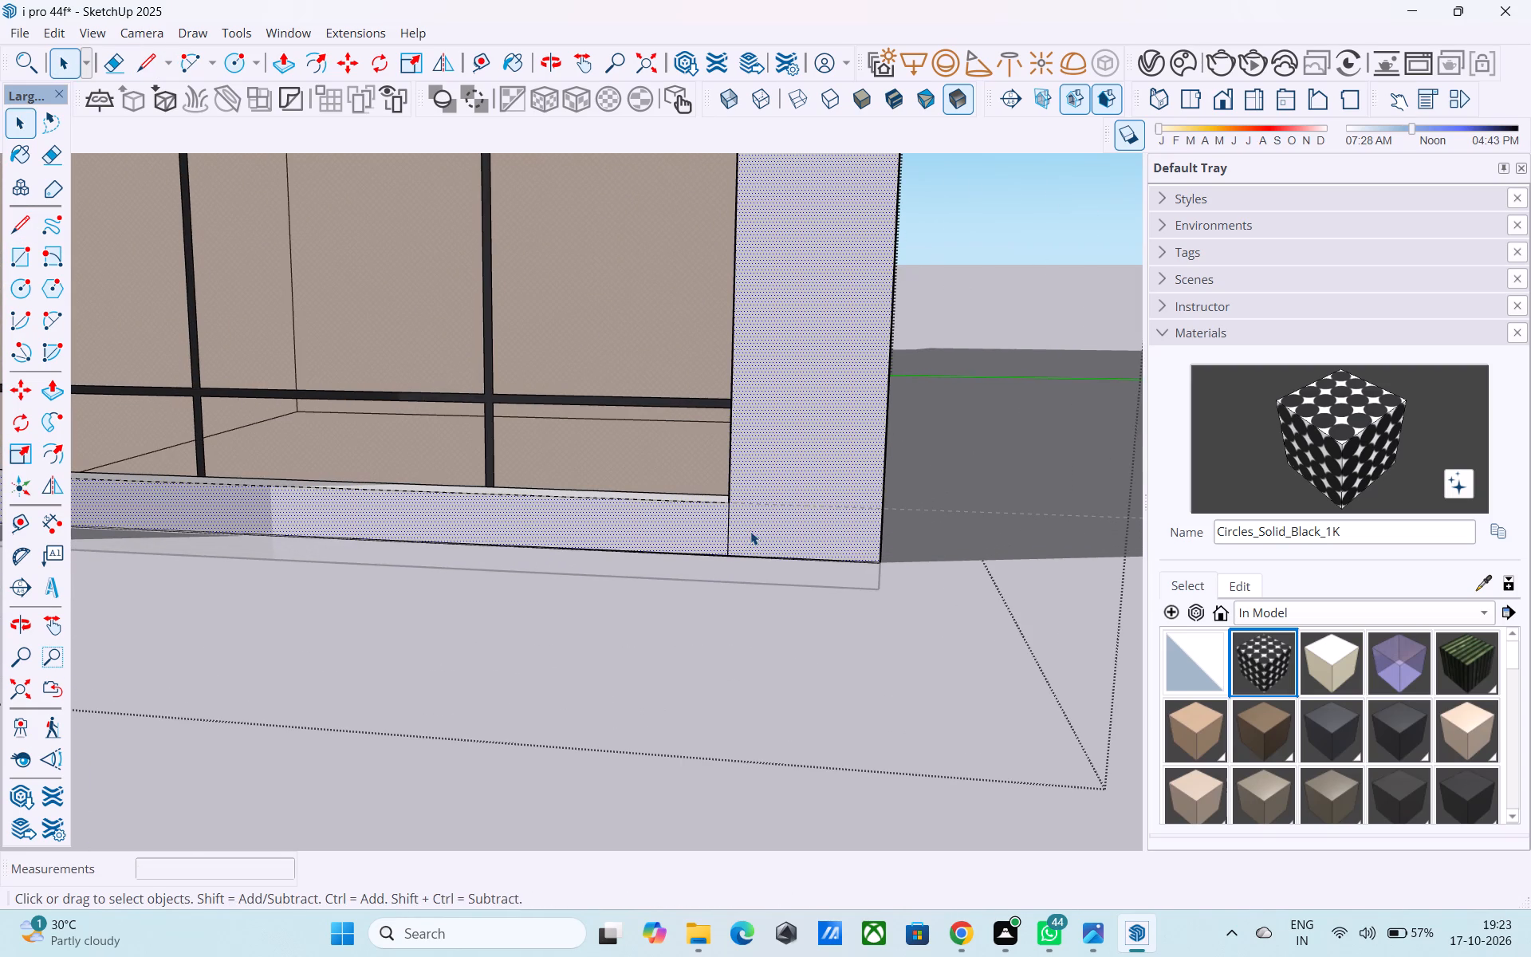
click(758, 559)
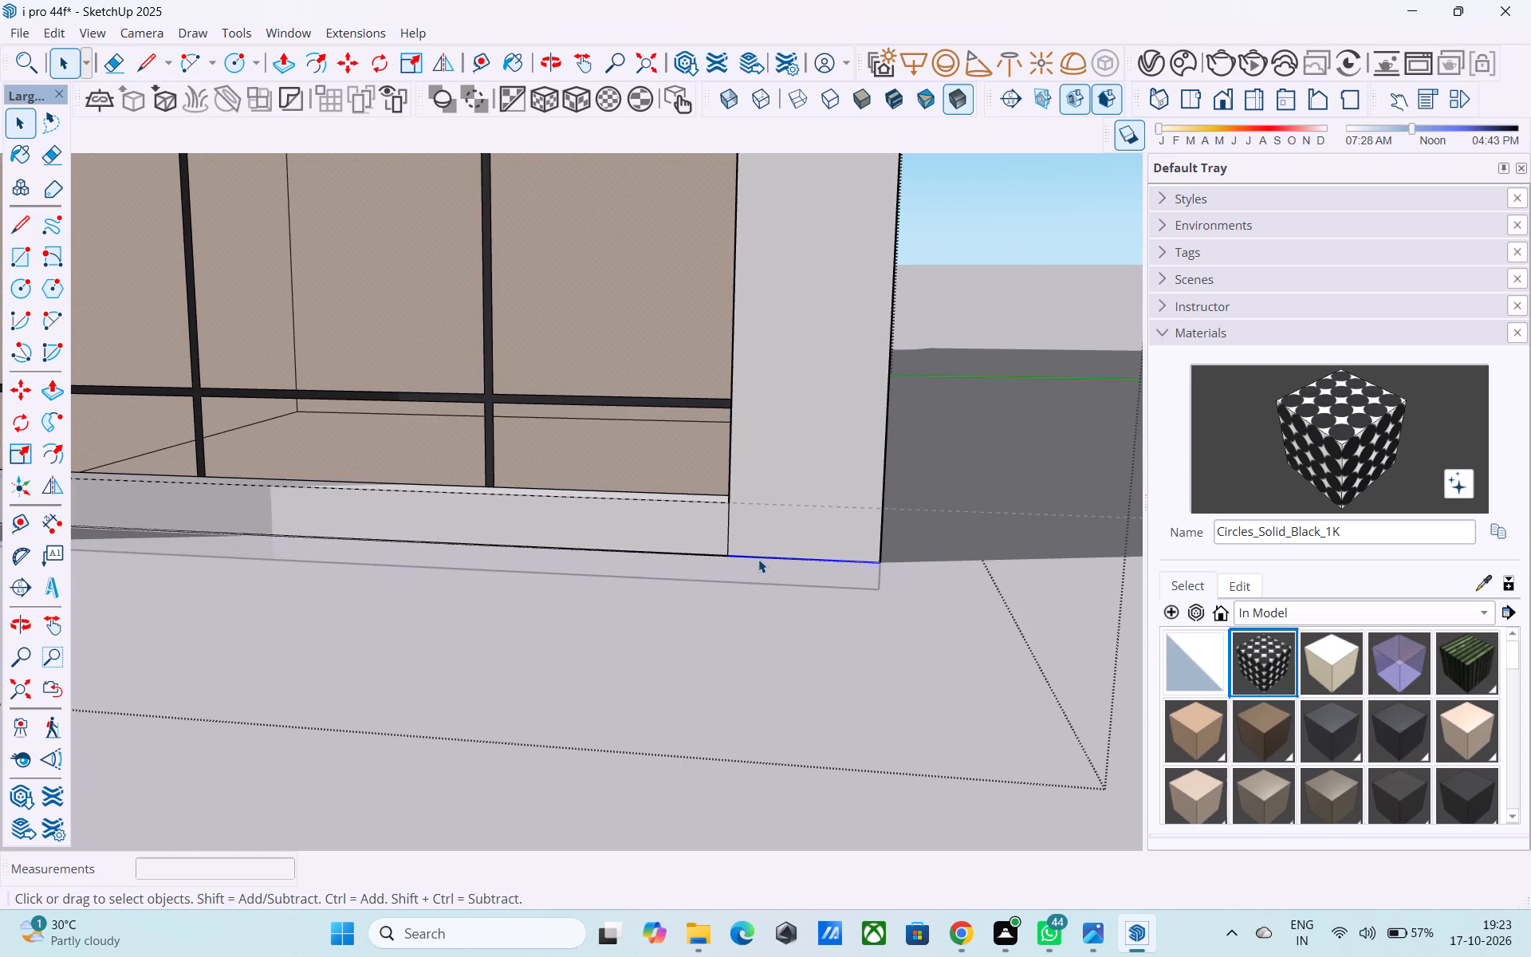
key(m)
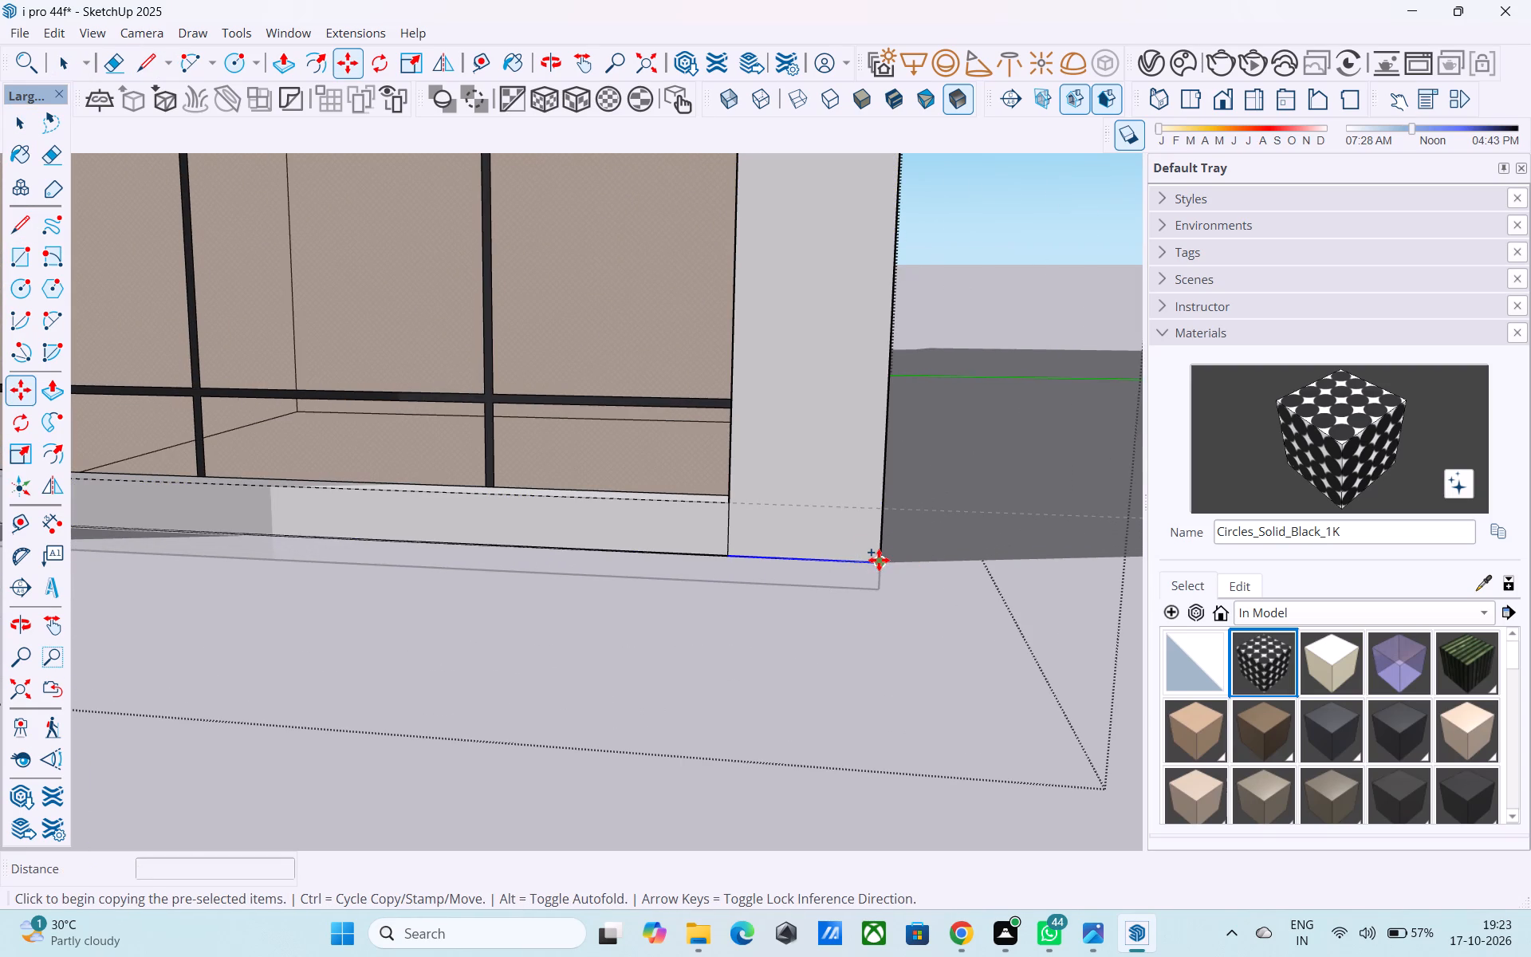
click(879, 560)
scroll(899, 333, down, 3)
shift+middle_drag(897, 336, 886, 675)
scroll(883, 637, down, 5)
shift+middle_drag(916, 444, 915, 455)
shift+scroll(915, 455, up, 5)
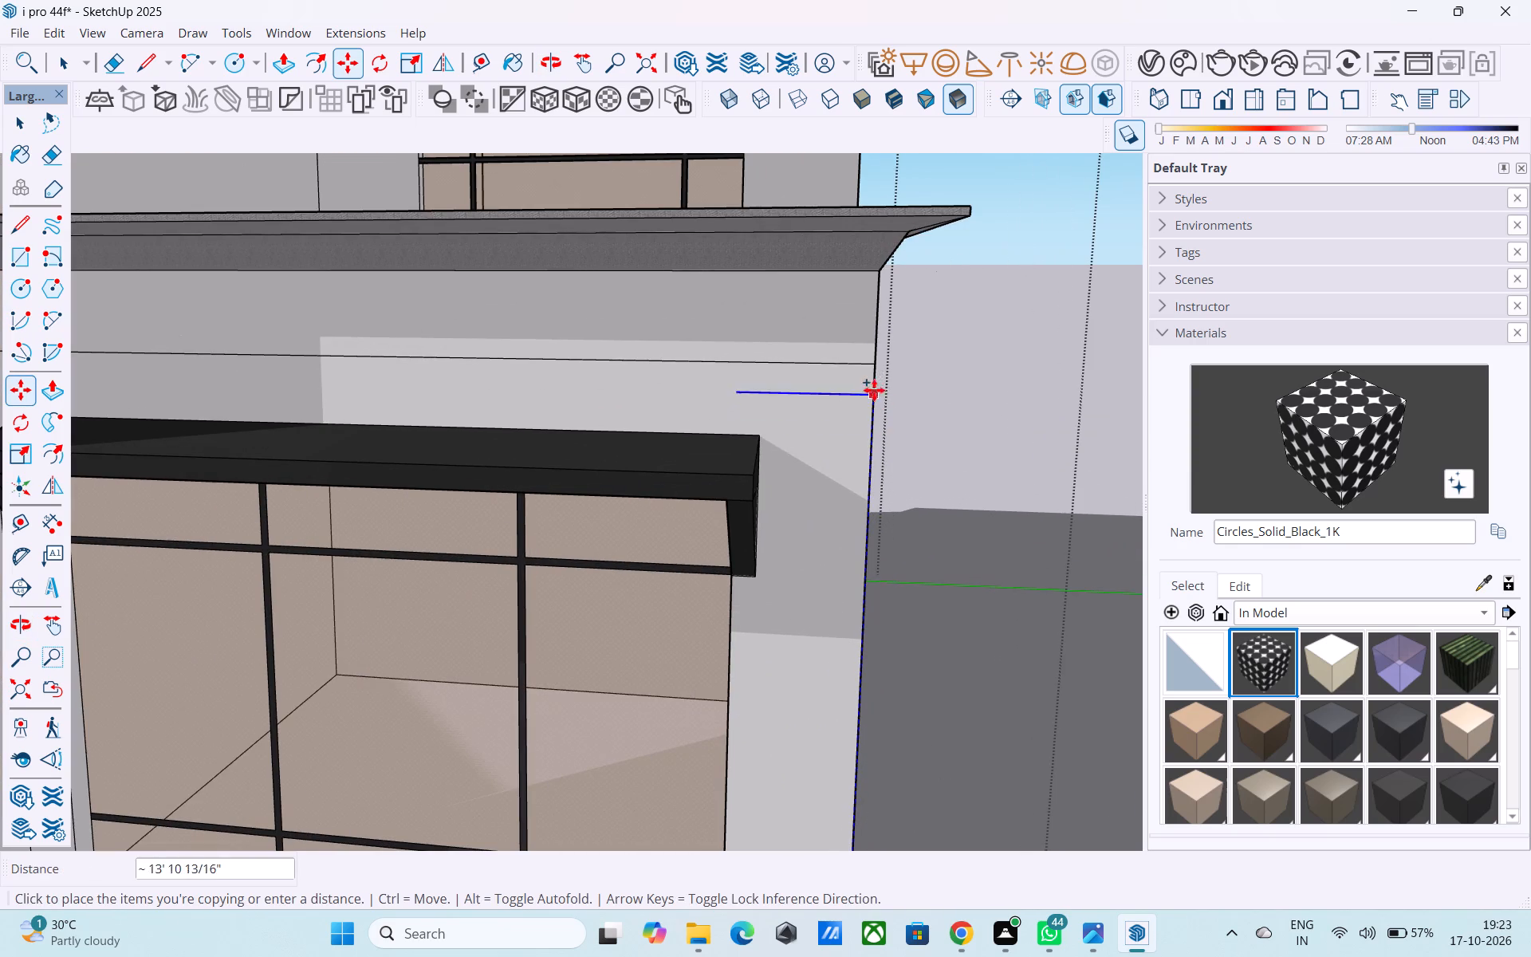
click(873, 370)
text(/10)
key(Return)
scroll(901, 366, down, 3)
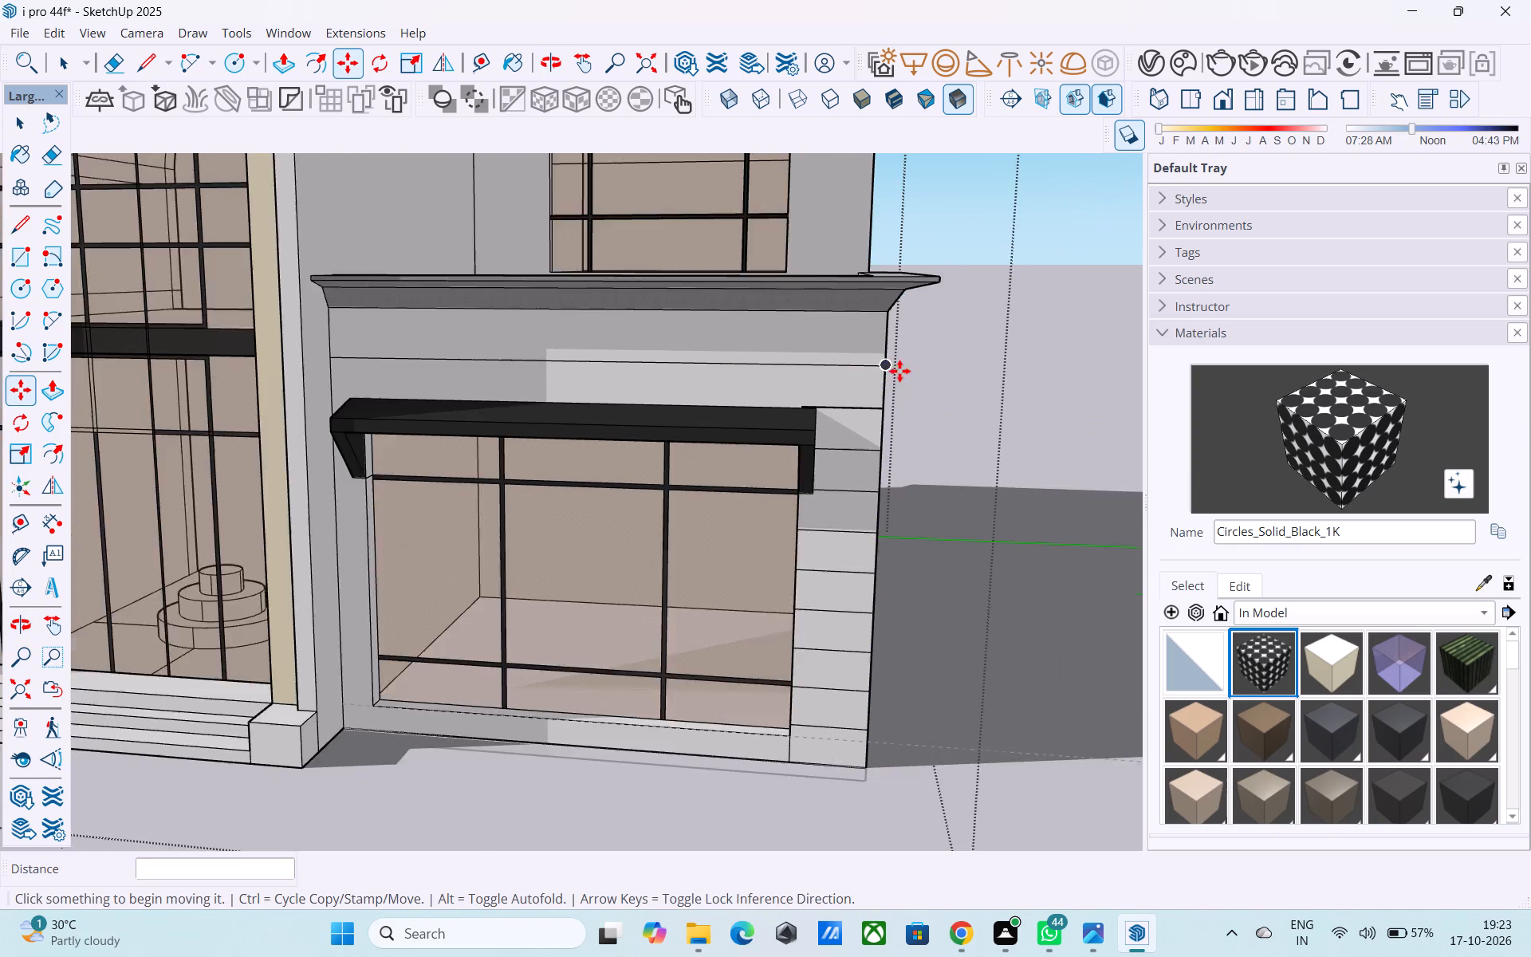
scroll(899, 371, down, 6)
Draw a vertical line from the right ground-floor window's inner bottom corner down to the plinth's top edge.
middle_drag(477, 494, 734, 484)
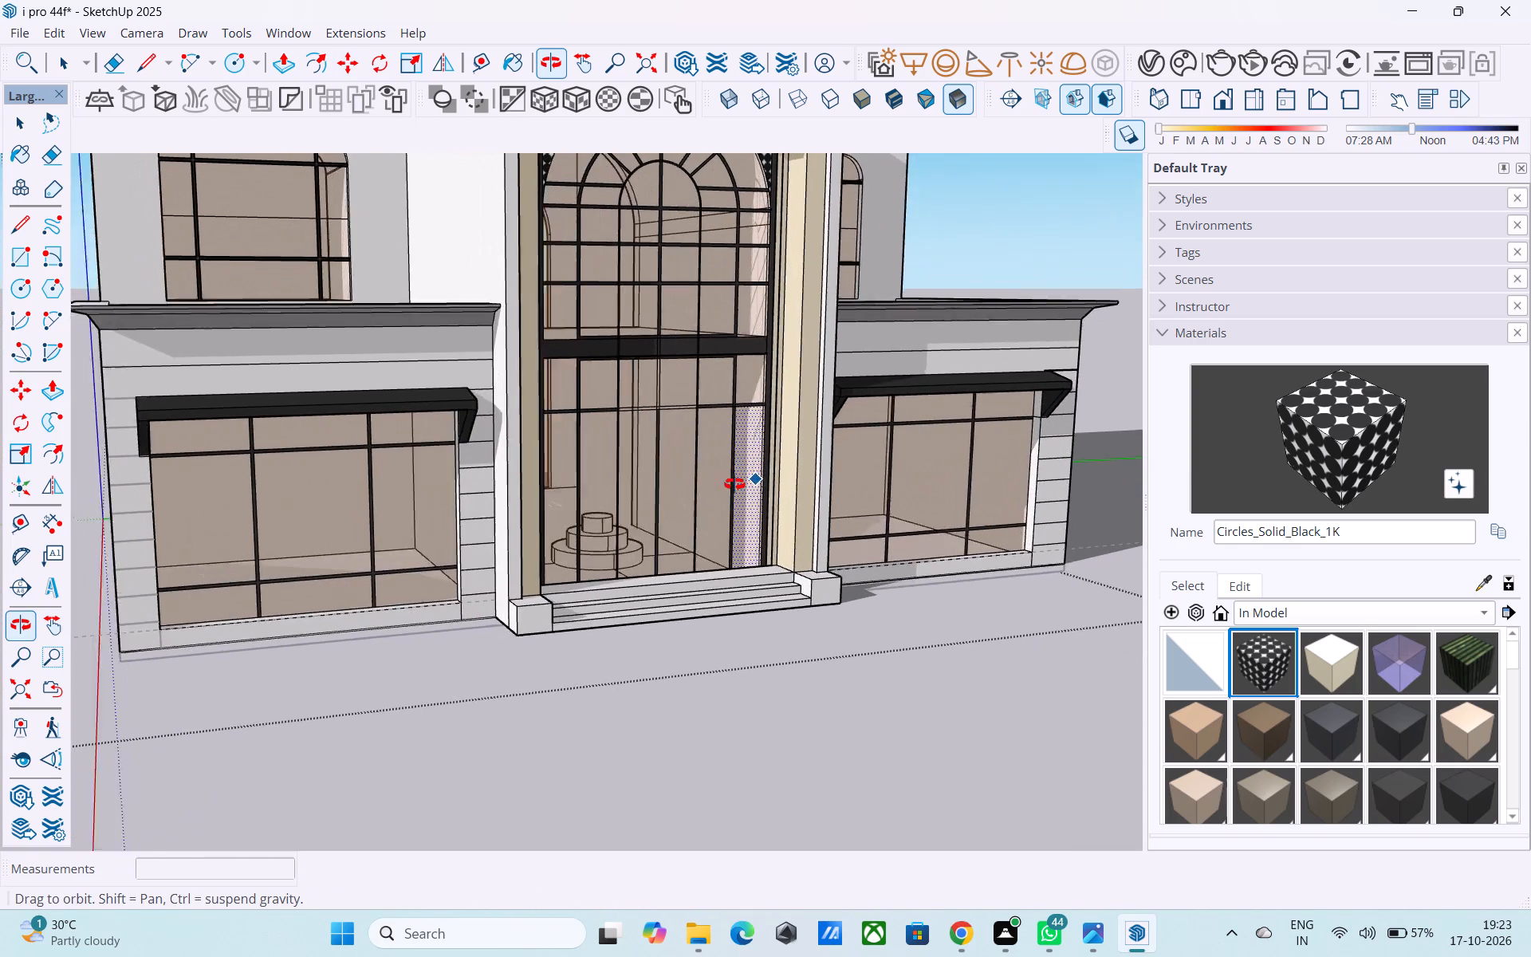
middle_drag(734, 484, 496, 442)
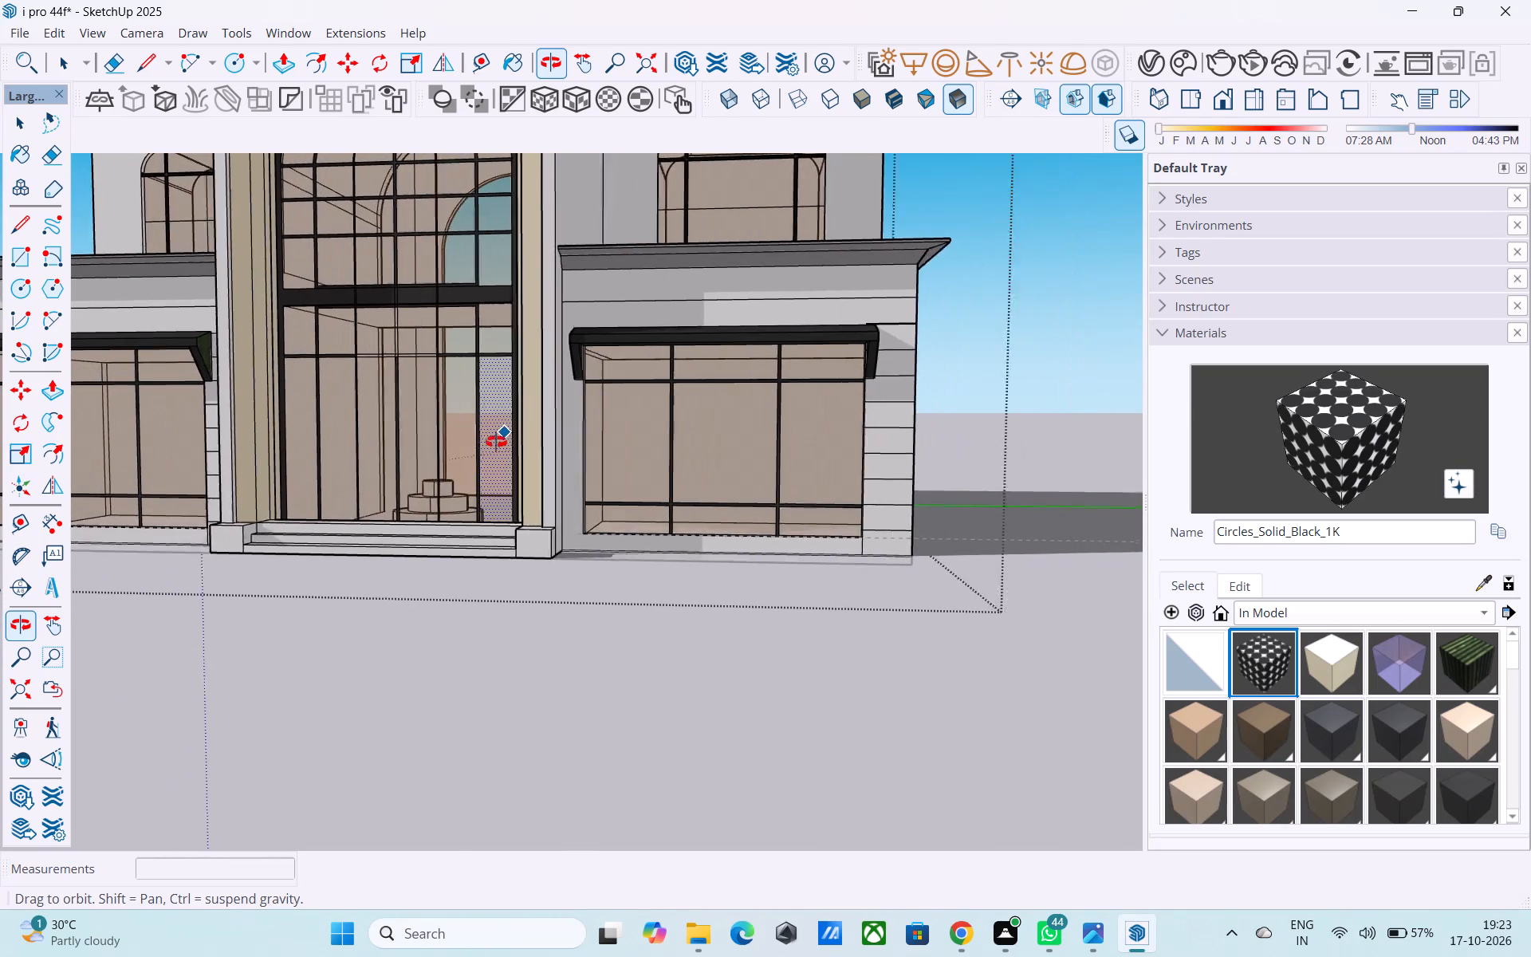
middle_drag(496, 442, 490, 441)
scroll(555, 493, up, 8)
key(space)
scroll(549, 525, up, 1)
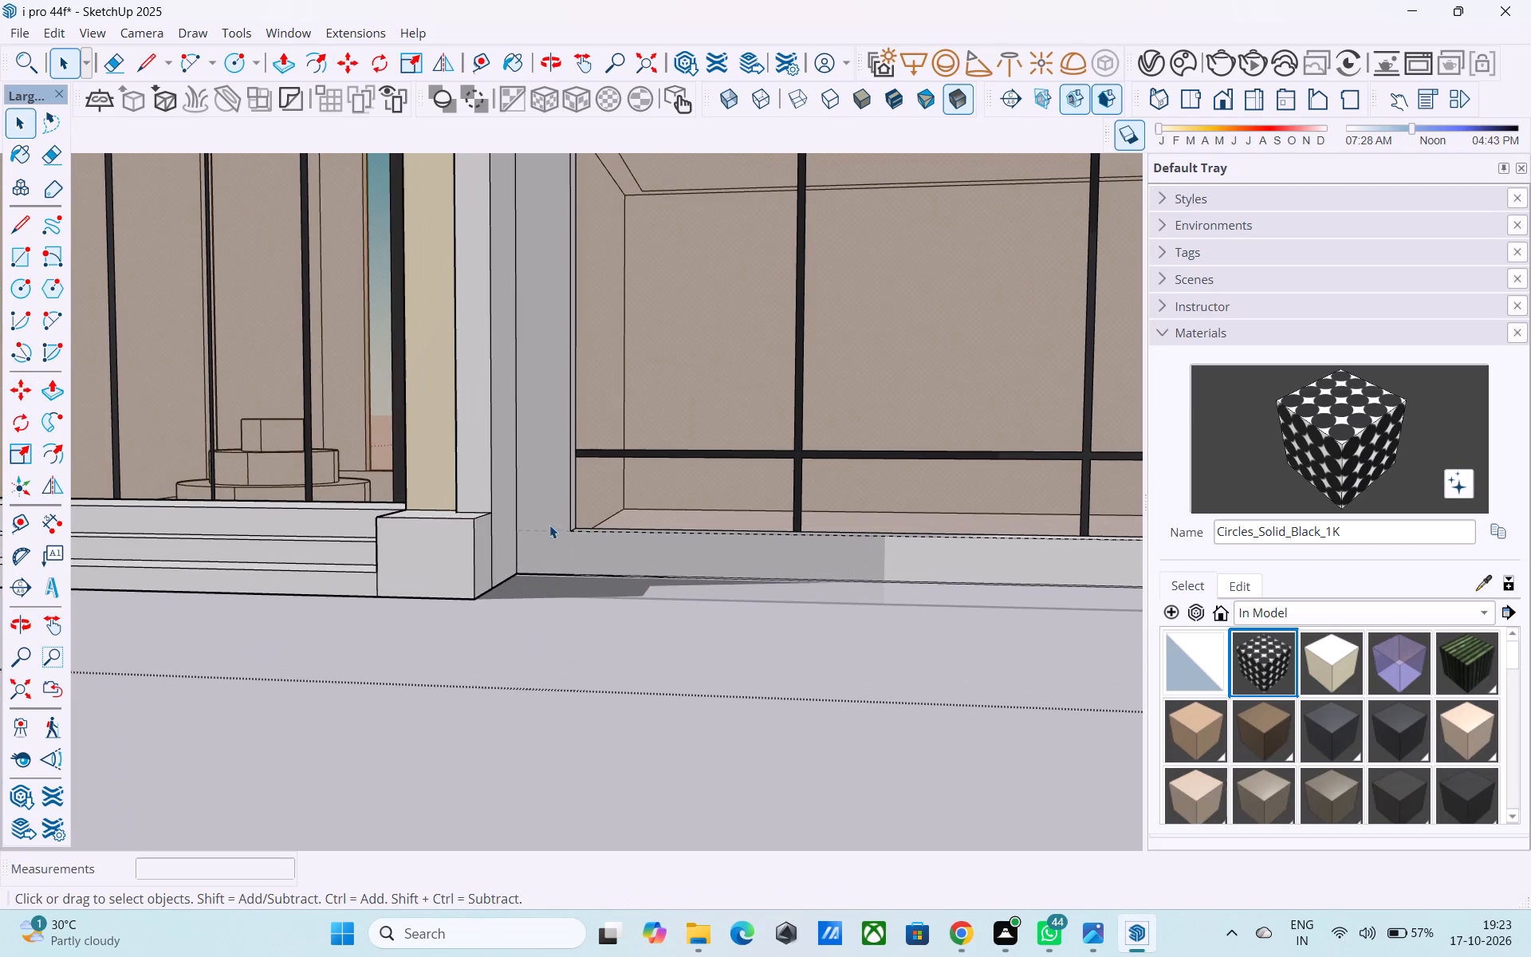
key(l)
click(571, 531)
click(581, 573)
Copy the short plinth edge segment beside the entrance's right pier 14' 6" up to the line below the cornice, divided into 10 equal spacings.
scroll(564, 579, up, 4)
key(space)
click(559, 573)
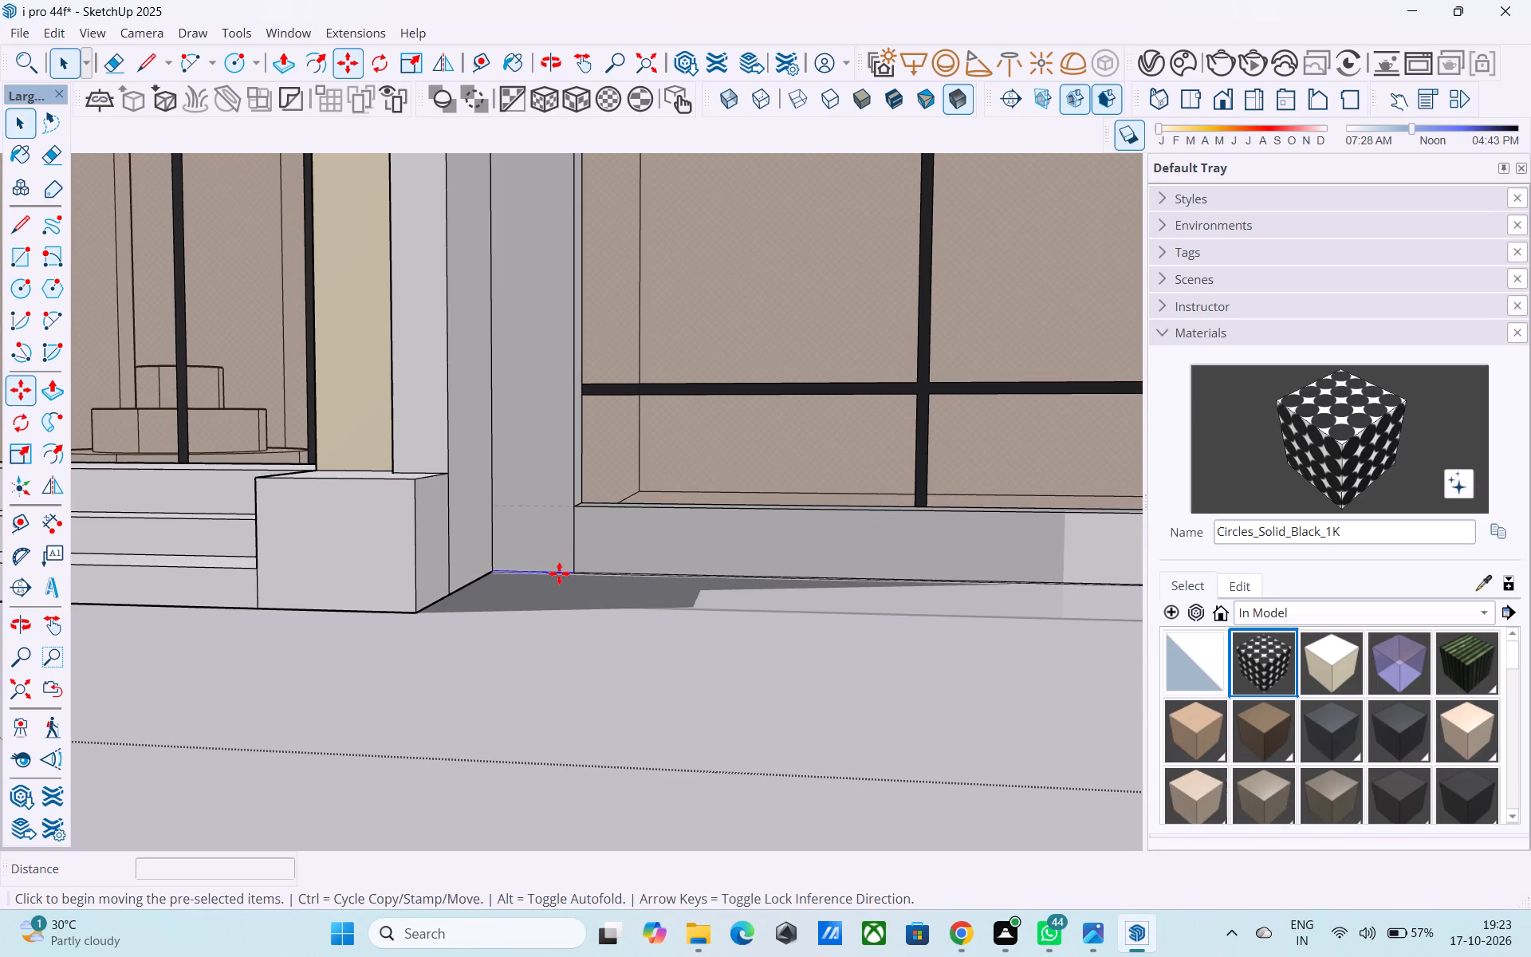
key(m)
click(501, 568)
scroll(504, 514, down, 6)
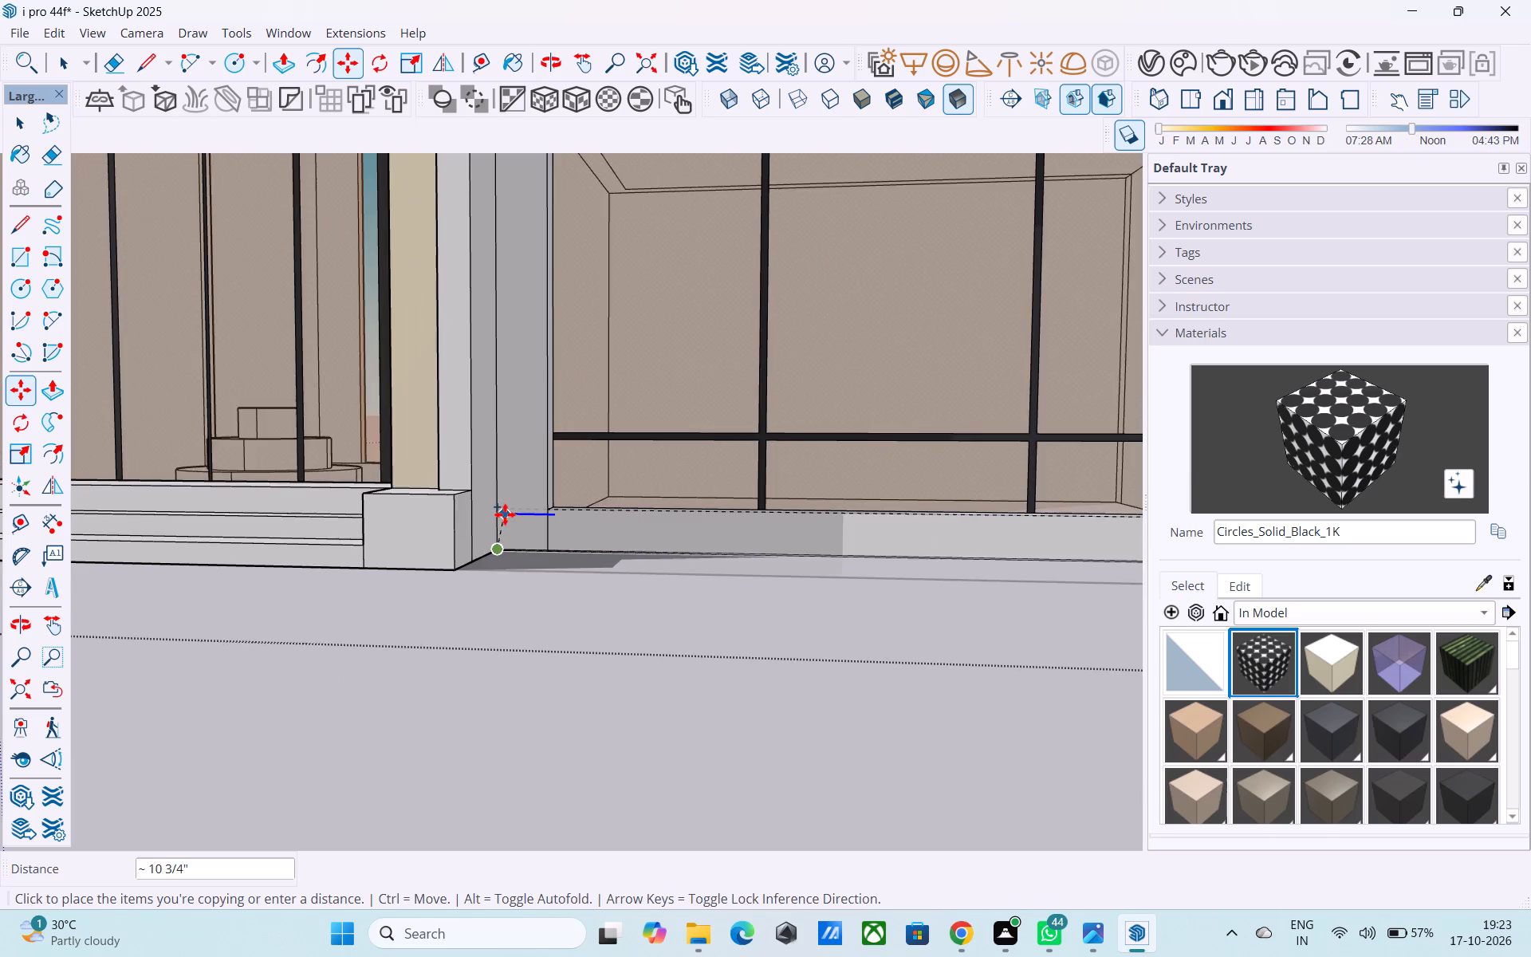
middle_drag(505, 514, 566, 837)
shift+scroll(506, 518, down, 1)
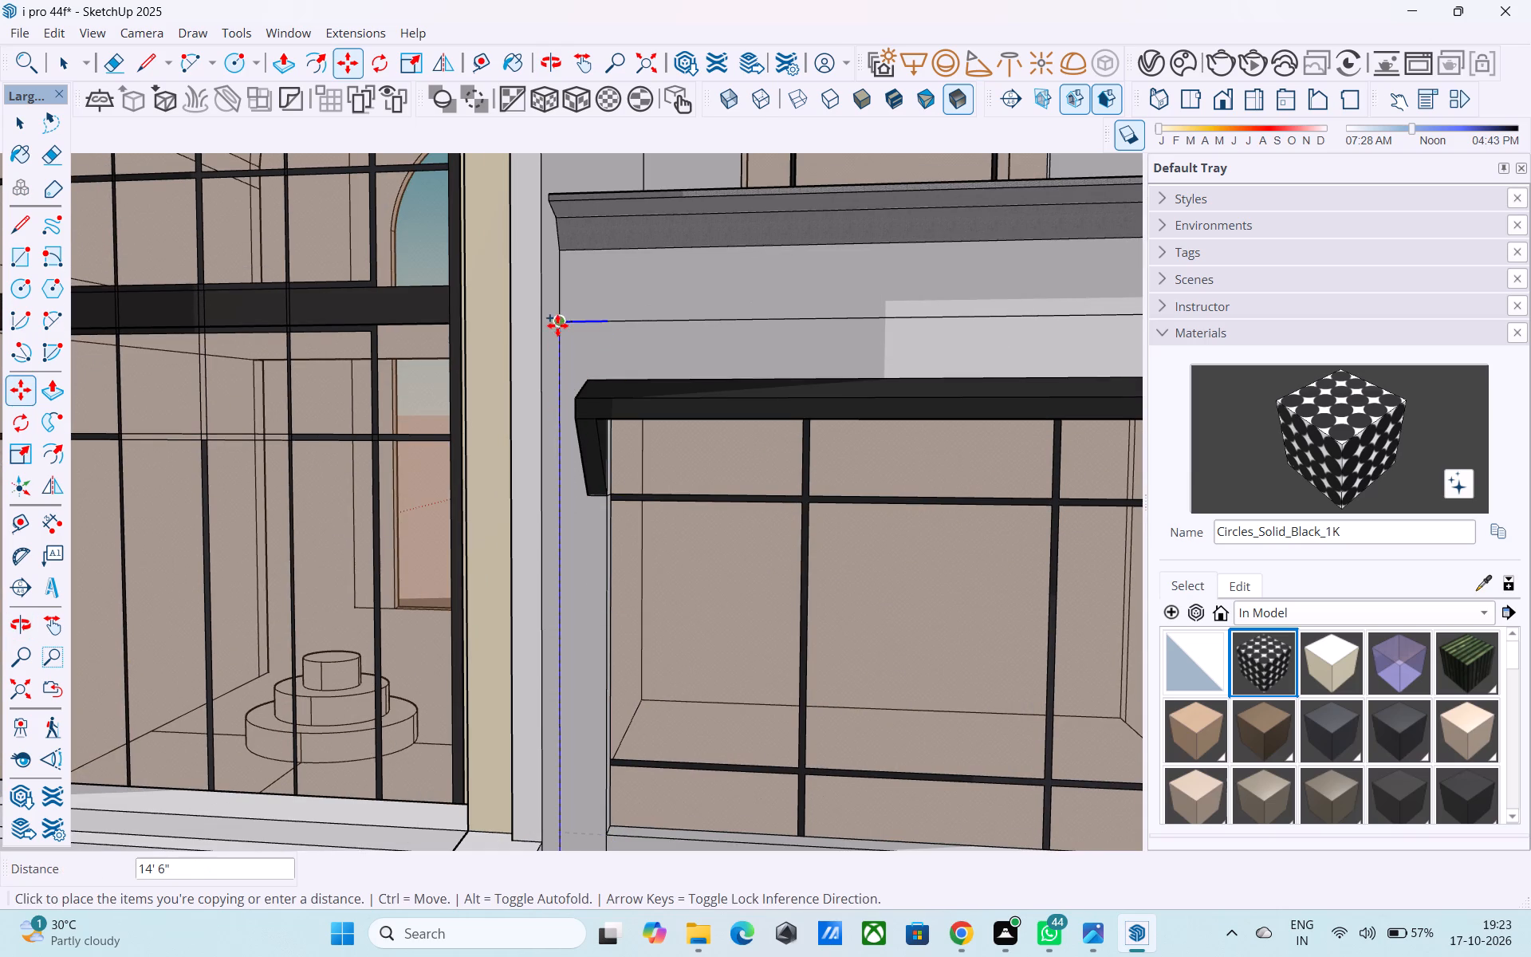
click(557, 323)
text(/1)
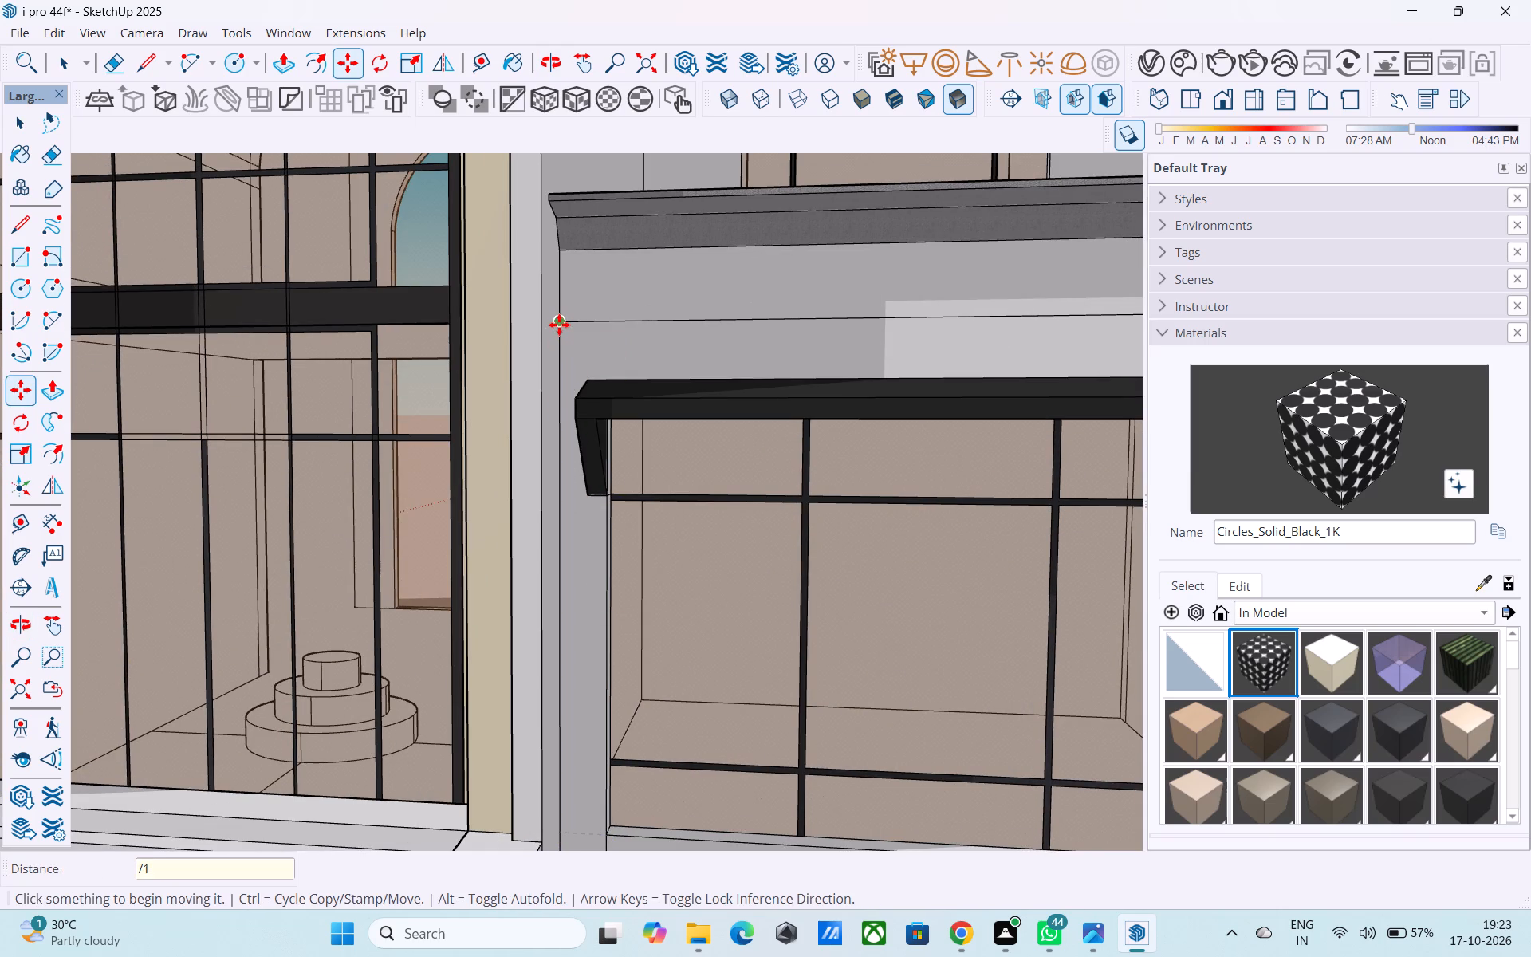
key(0)
key(Return)
scroll(624, 352, down, 11)
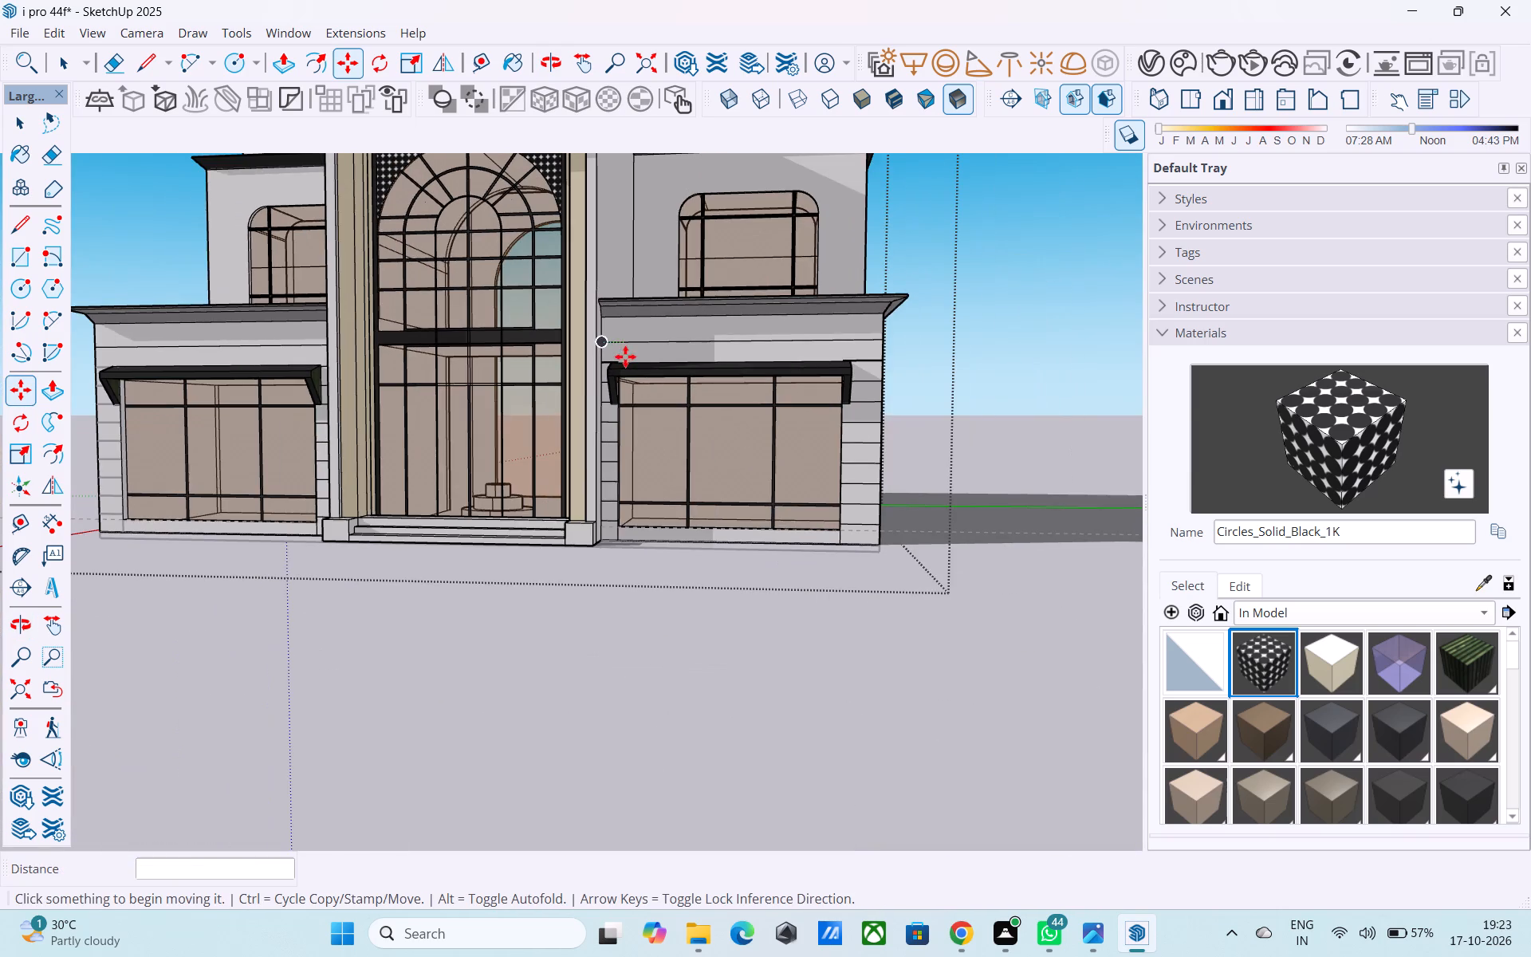
middle_drag(625, 356, 695, 478)
key(space)
scroll(628, 357, down, 1)
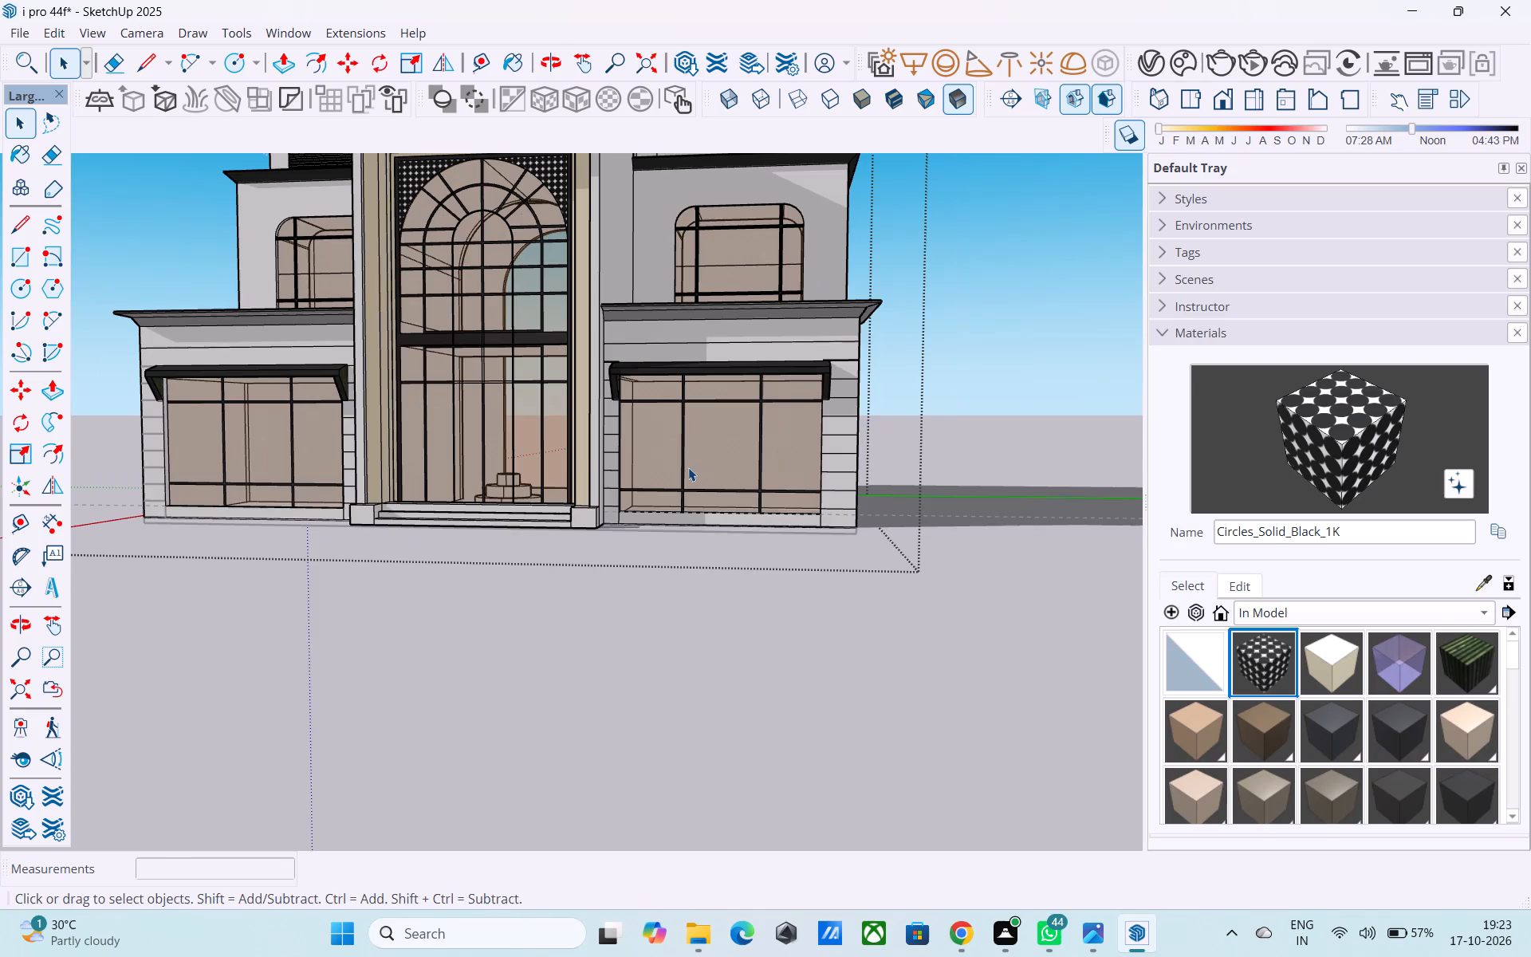
Inspect the whole house model from several angles, checking the groove lines beside both ground-floor windows.
middle_drag(688, 467, 718, 501)
middle_drag(659, 337, 688, 356)
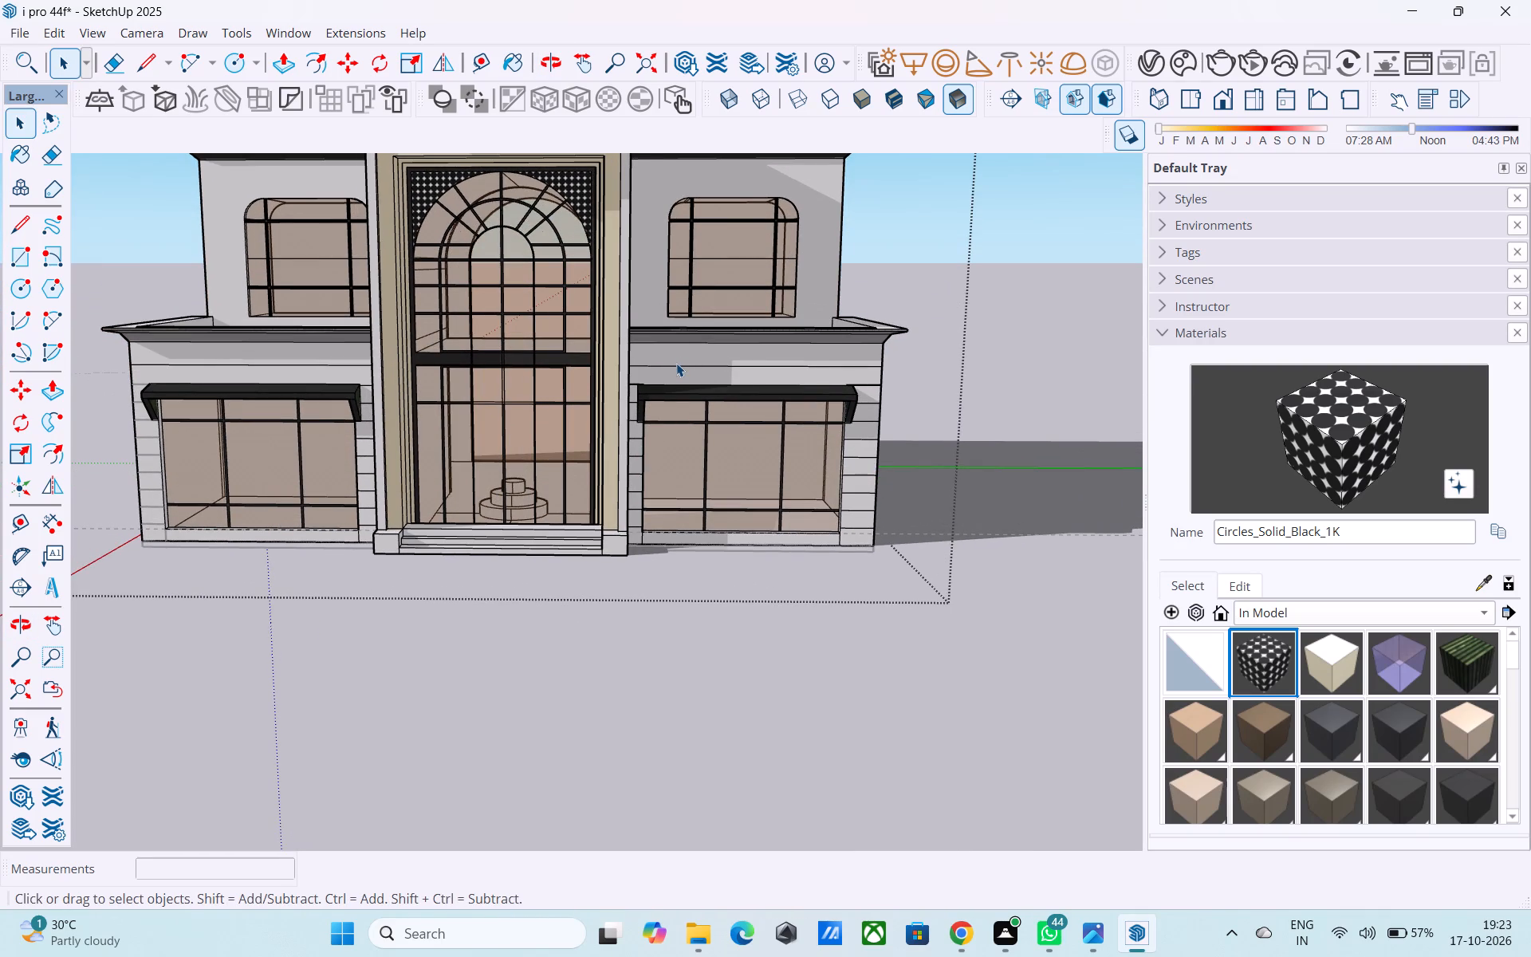
shift+middle_drag(444, 363, 679, 391)
scroll(485, 421, up, 1)
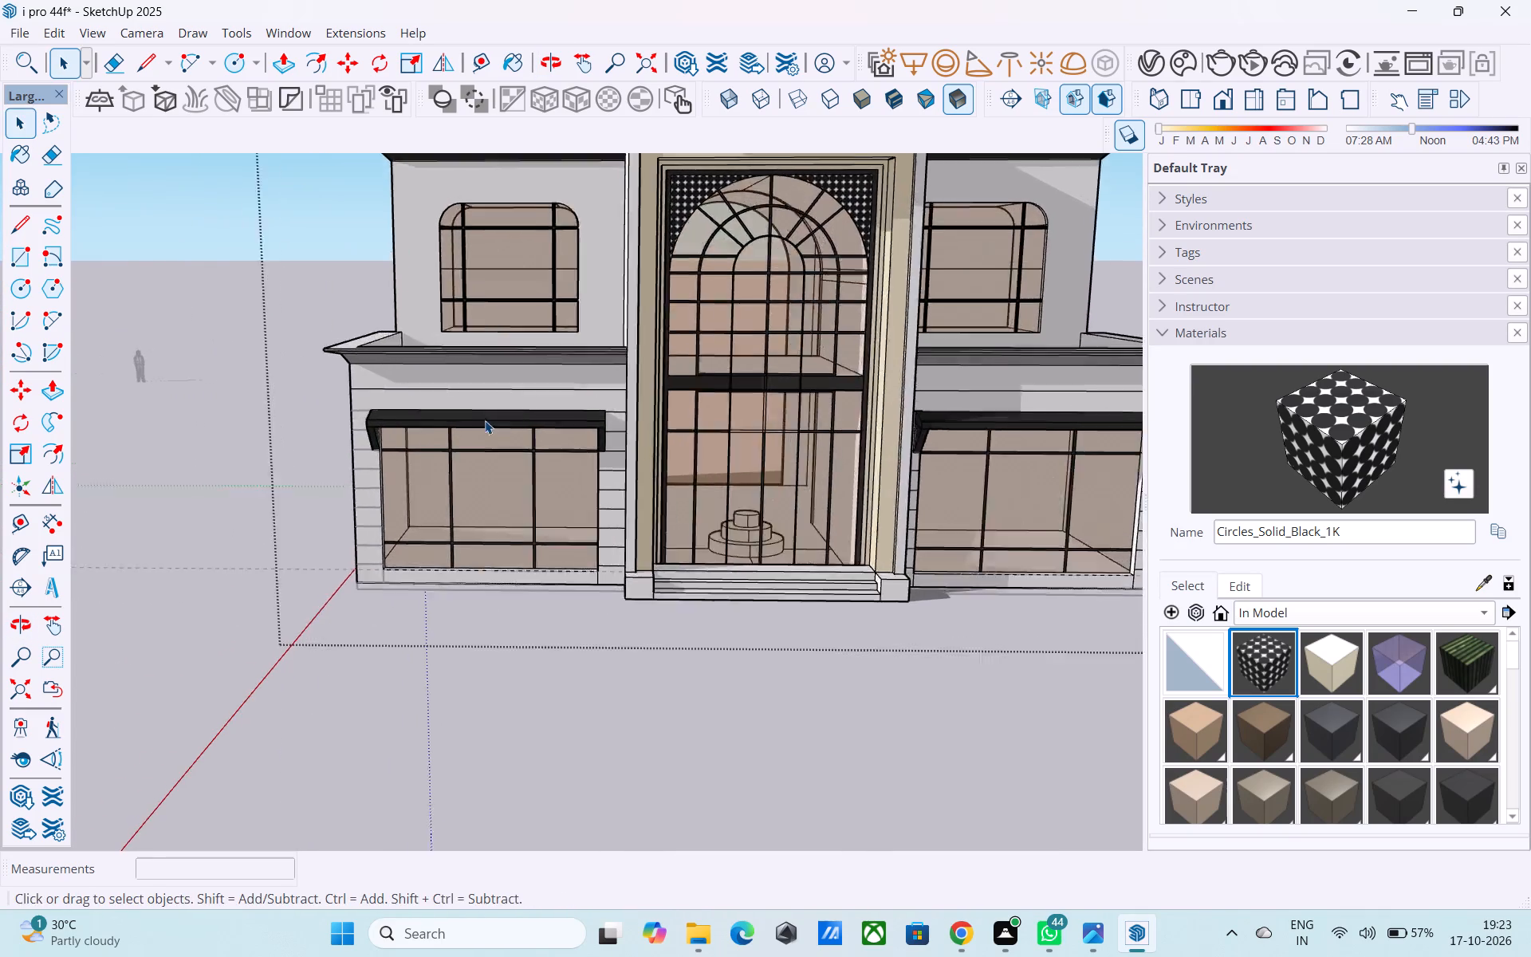
scroll(485, 420, up, 4)
middle_drag(478, 415, 525, 396)
scroll(525, 396, down, 4)
click(279, 445)
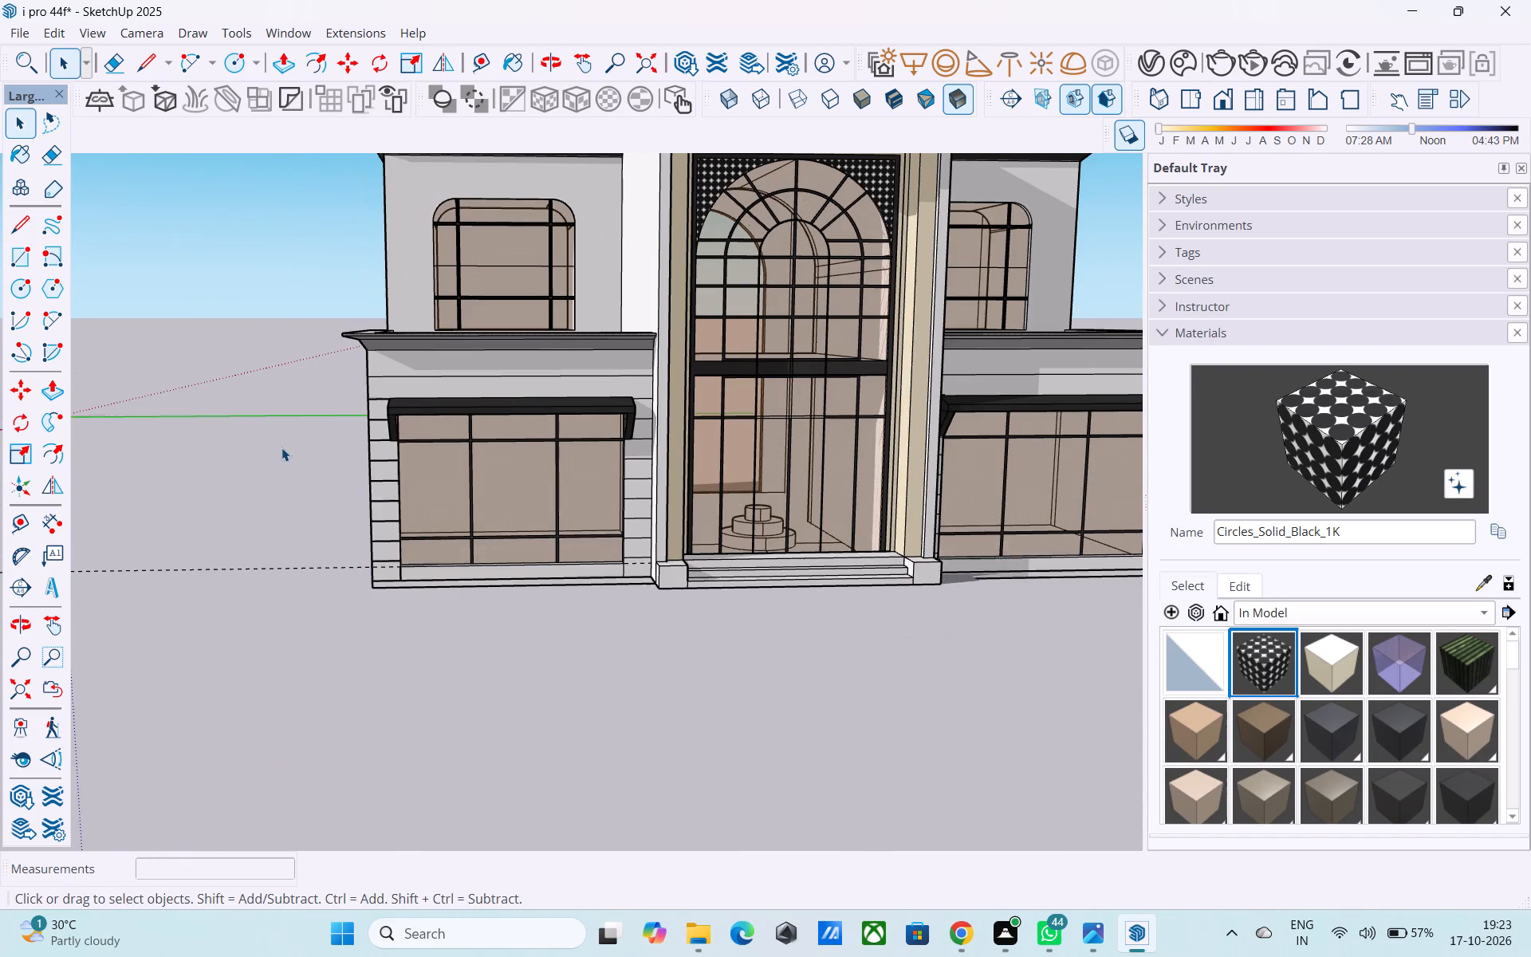
shift+middle_drag(544, 437, 647, 473)
scroll(769, 477, down, 3)
middle_drag(760, 478, 695, 463)
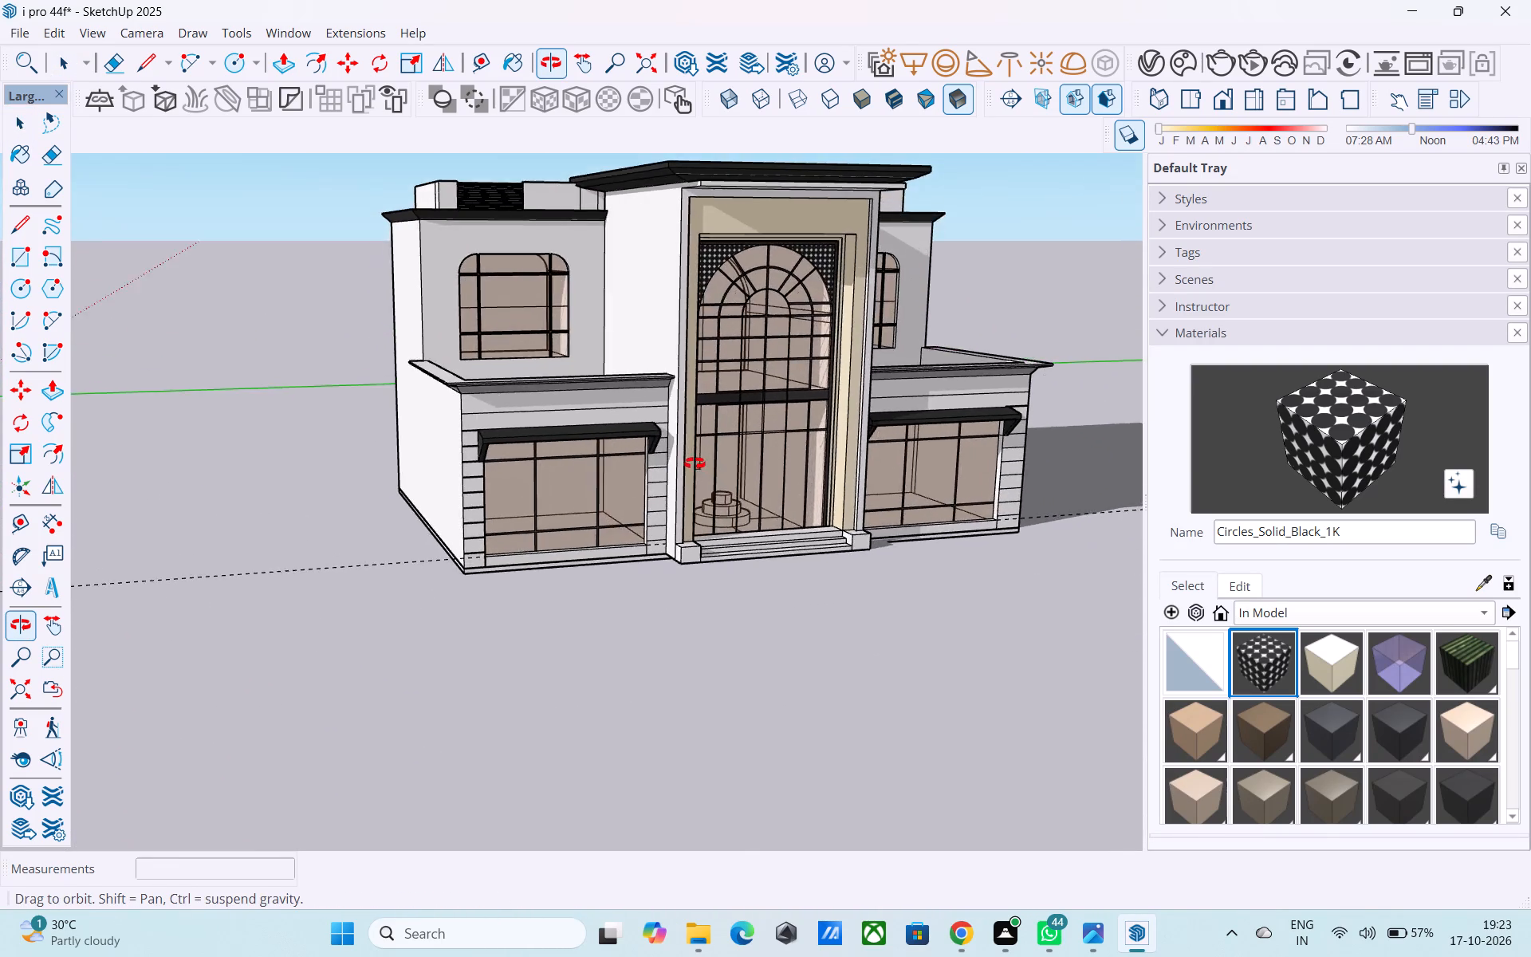
middle_drag(695, 463, 549, 302)
shift+middle_drag(683, 389, 655, 434)
scroll(654, 434, down, 1)
middle_drag(654, 434, 640, 571)
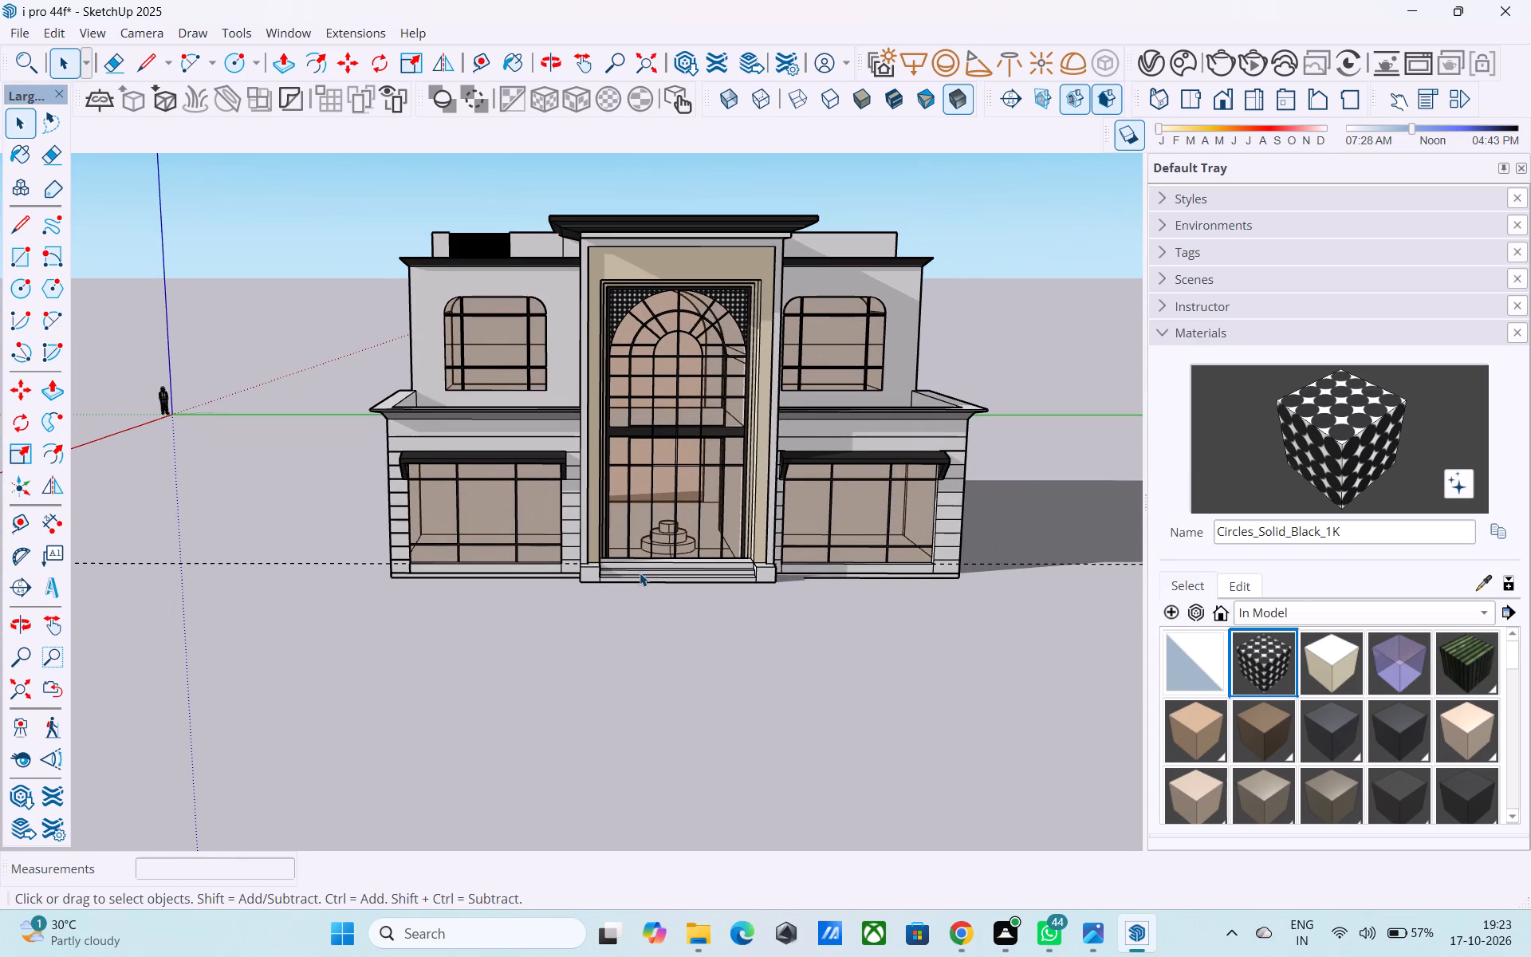
scroll(640, 573, down, 2)
middle_drag(640, 573, 632, 565)
scroll(632, 565, down, 1)
middle_drag(632, 565, 639, 616)
shift+middle_drag(644, 636, 643, 628)
shift+middle_drag(653, 643, 567, 582)
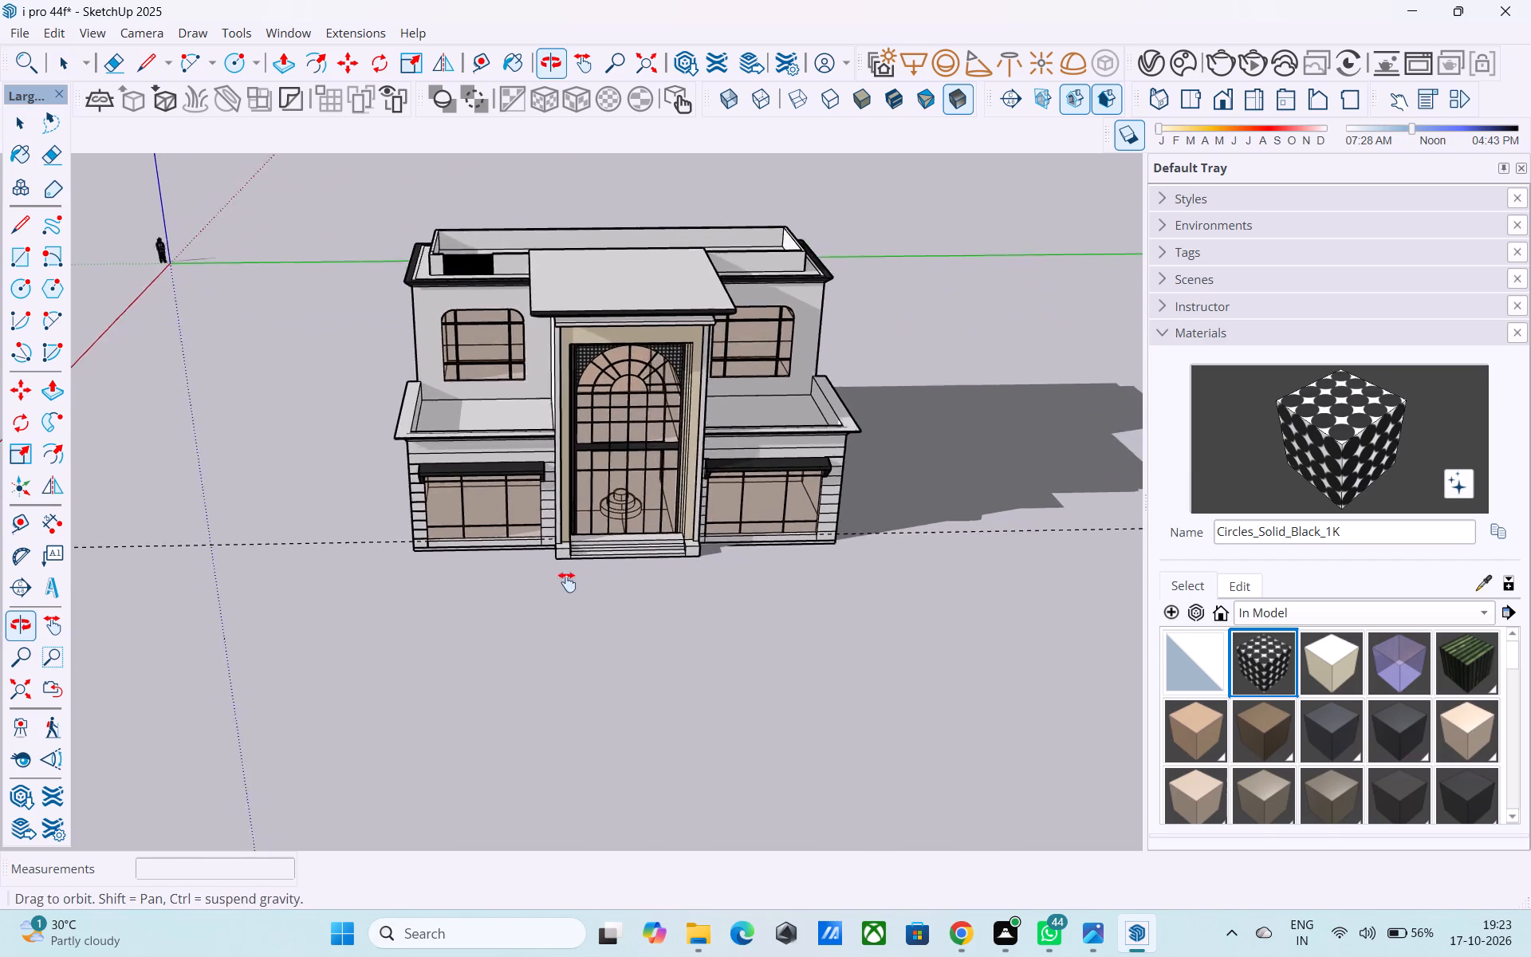
shift+middle_drag(567, 582, 571, 573)
scroll(566, 580, up, 4)
scroll(571, 574, down, 1)
shift+middle_drag(571, 574, 610, 548)
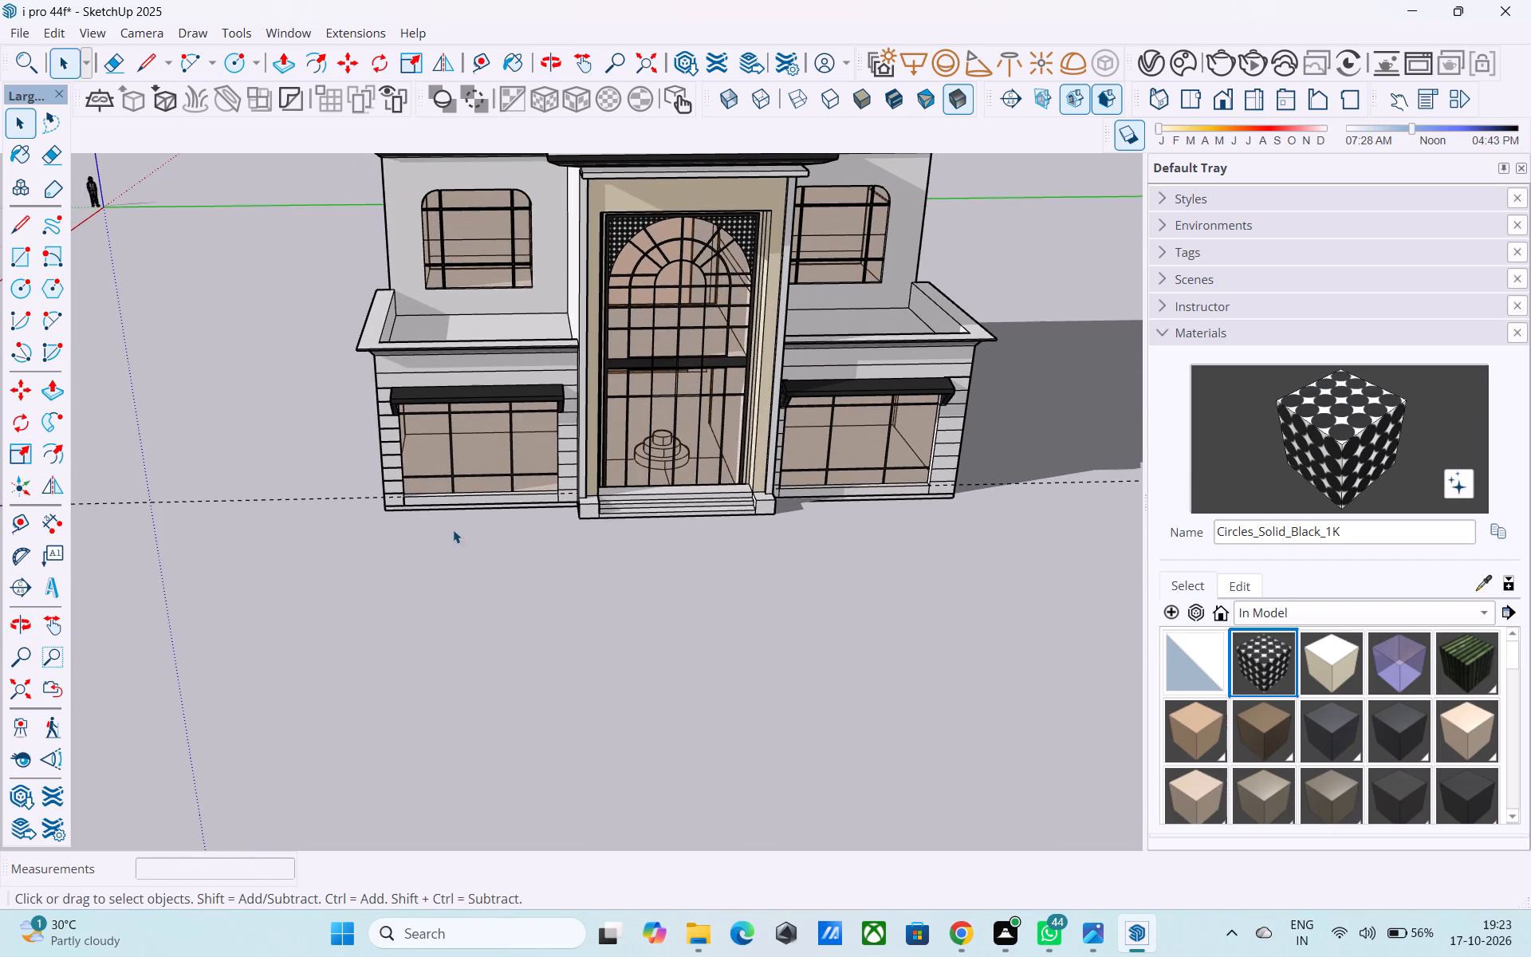
Open the house group for editing.
scroll(419, 514, up, 3)
double_click(417, 463)
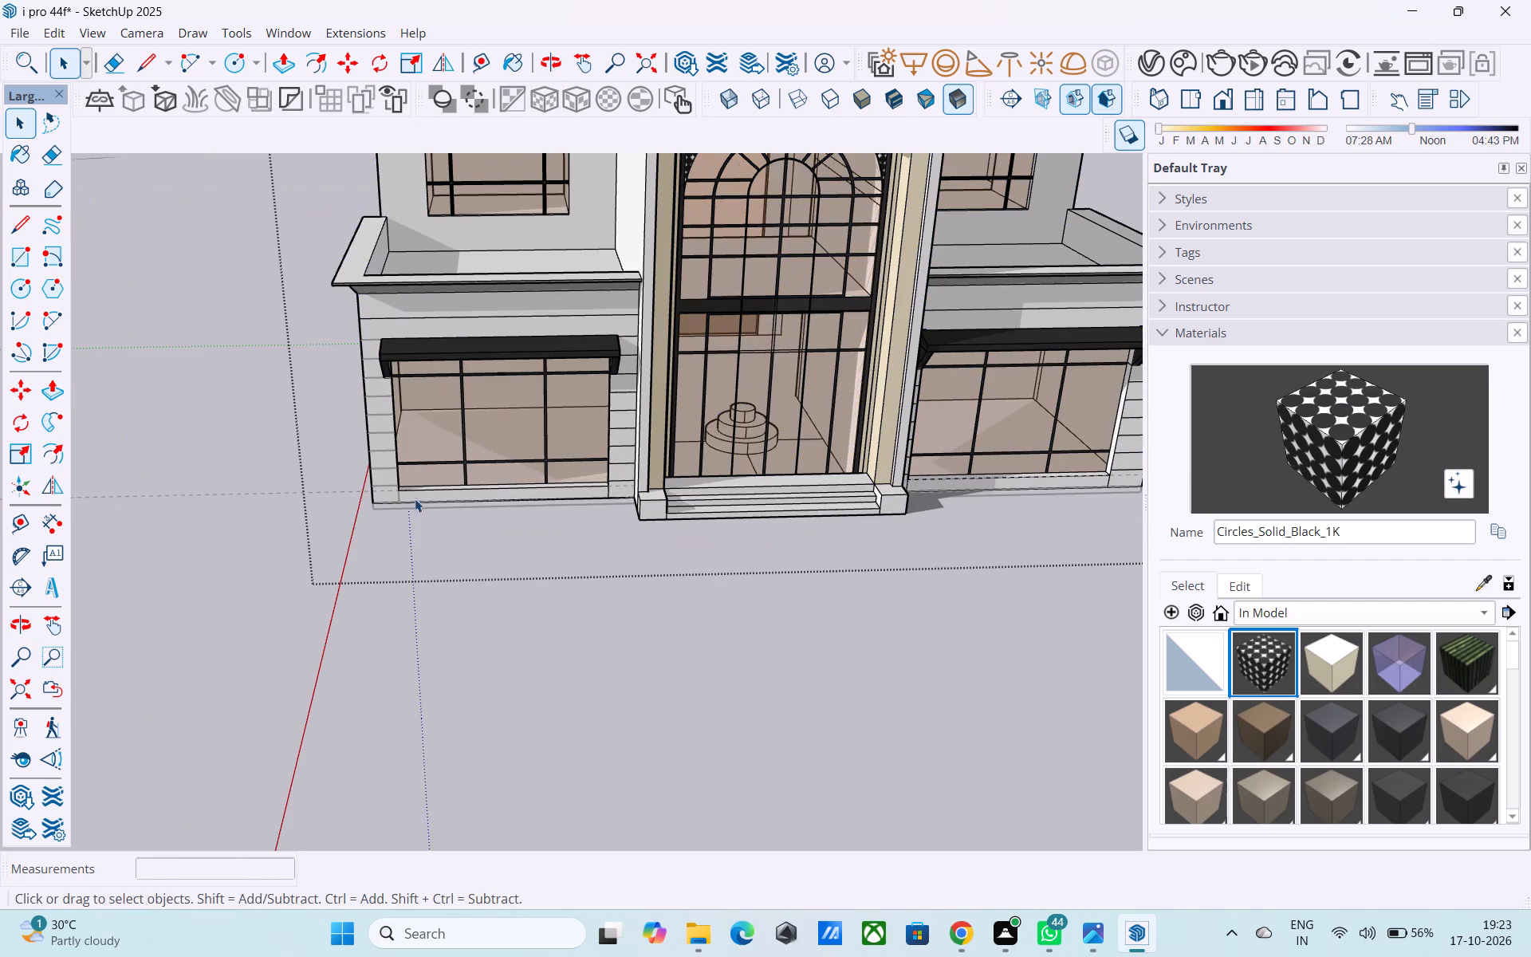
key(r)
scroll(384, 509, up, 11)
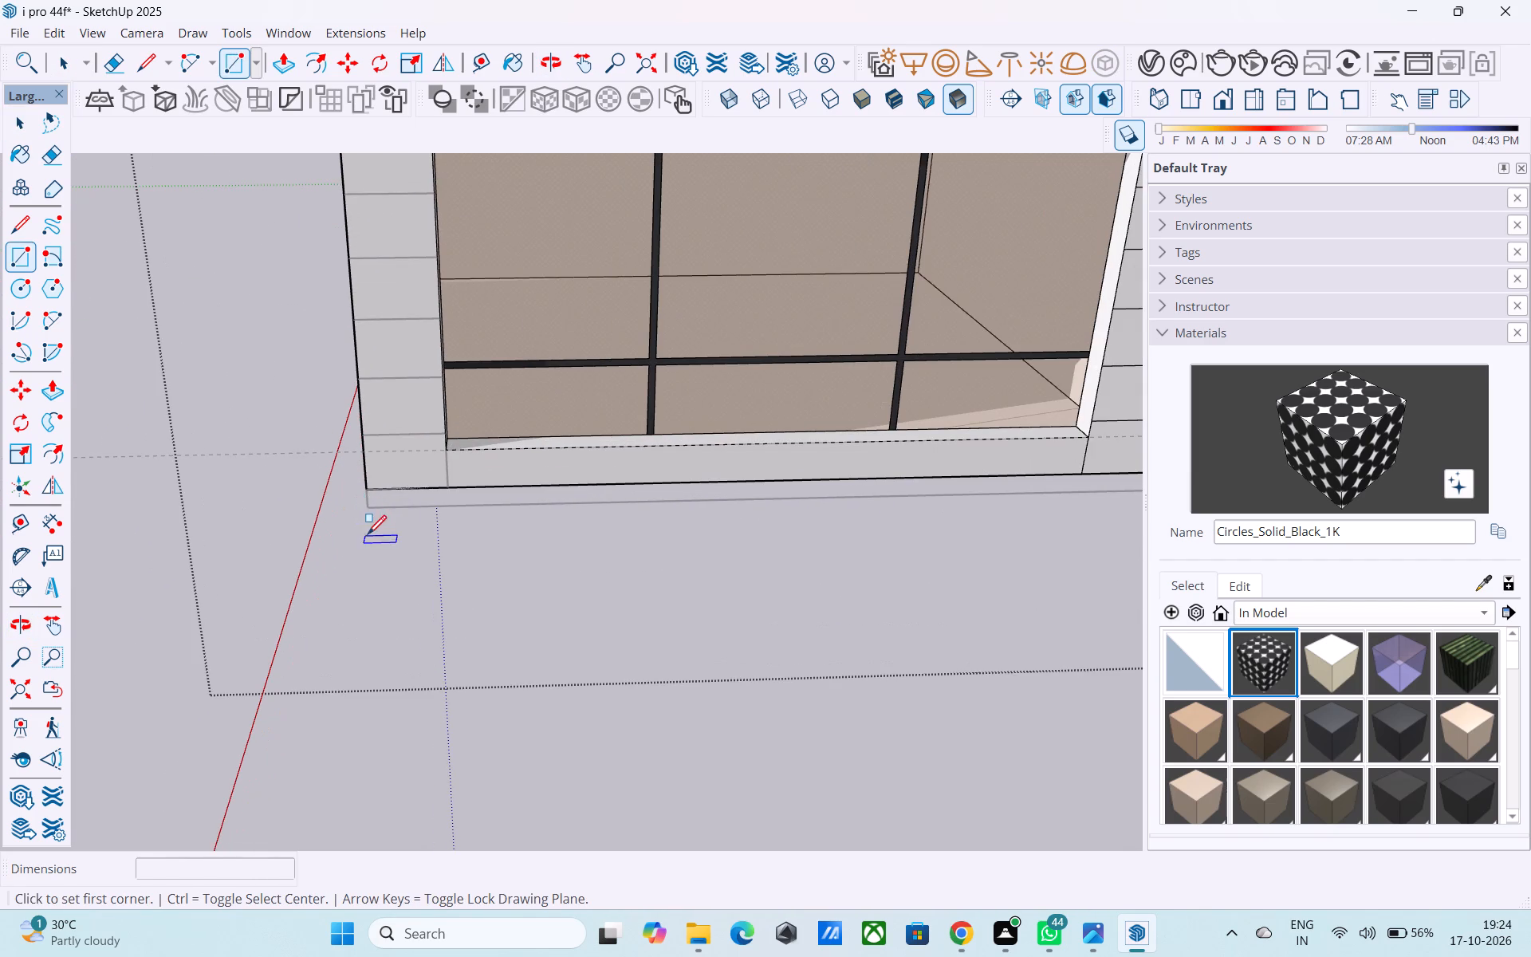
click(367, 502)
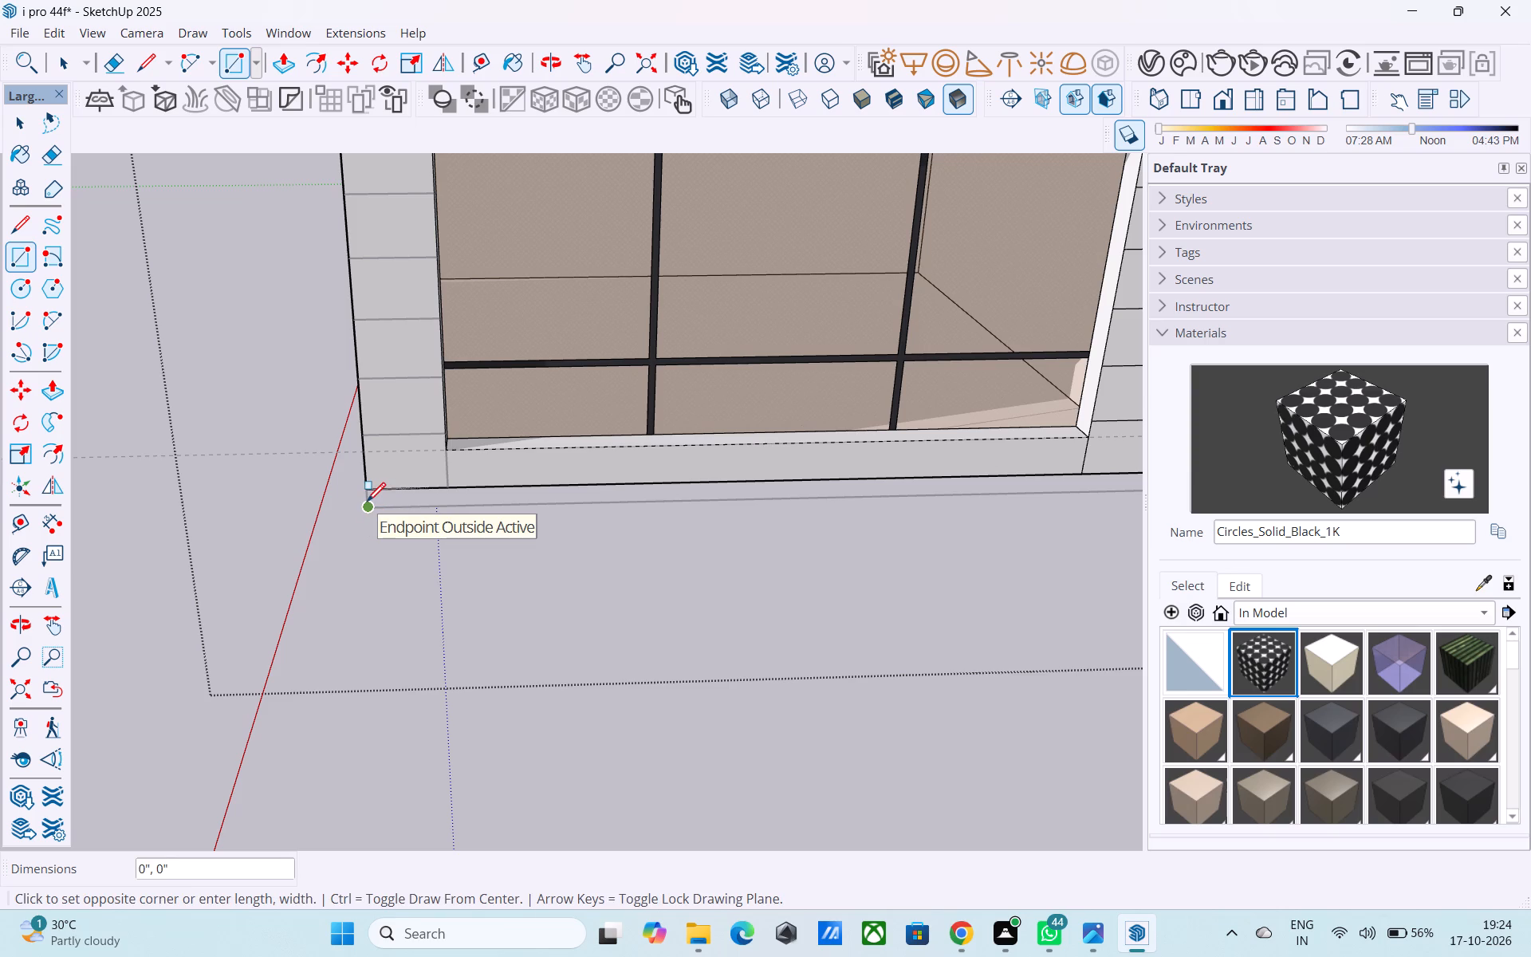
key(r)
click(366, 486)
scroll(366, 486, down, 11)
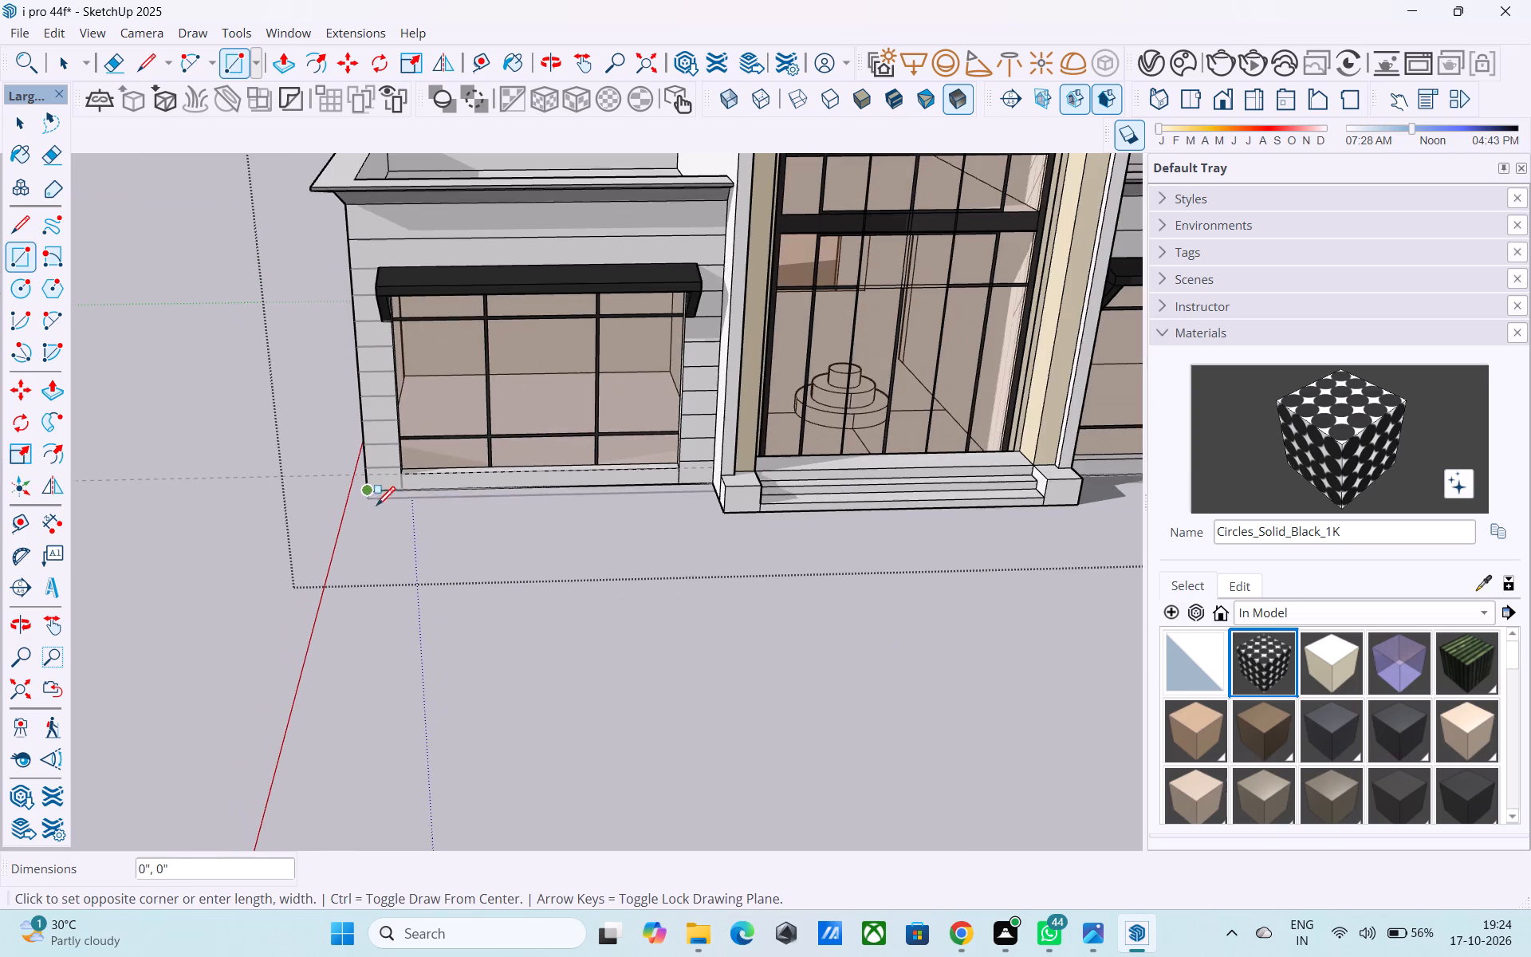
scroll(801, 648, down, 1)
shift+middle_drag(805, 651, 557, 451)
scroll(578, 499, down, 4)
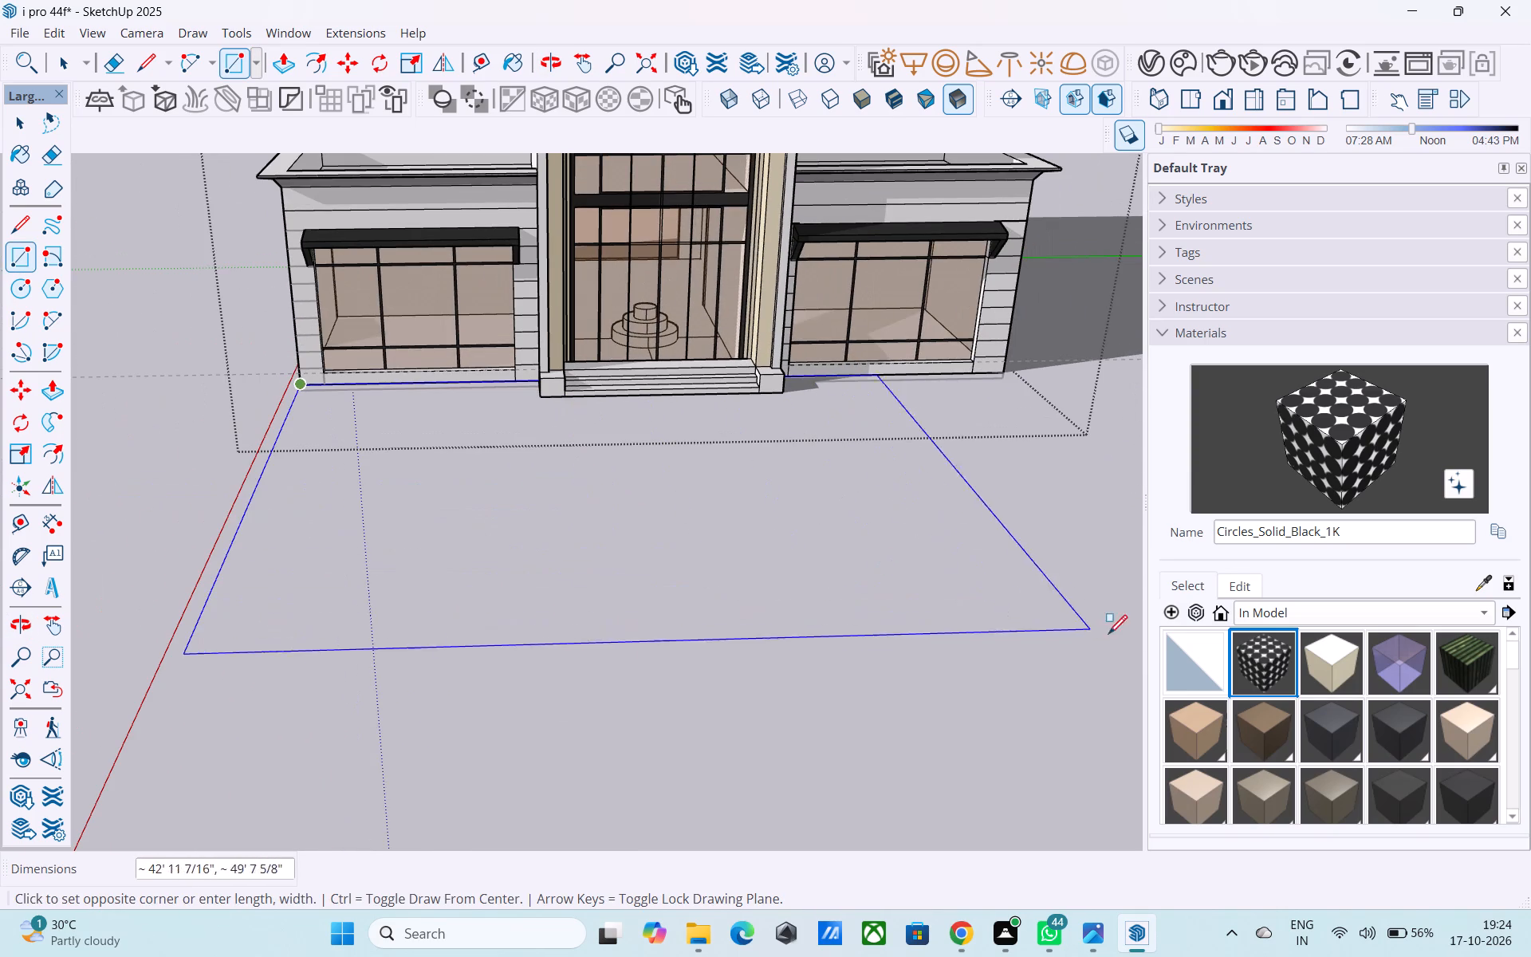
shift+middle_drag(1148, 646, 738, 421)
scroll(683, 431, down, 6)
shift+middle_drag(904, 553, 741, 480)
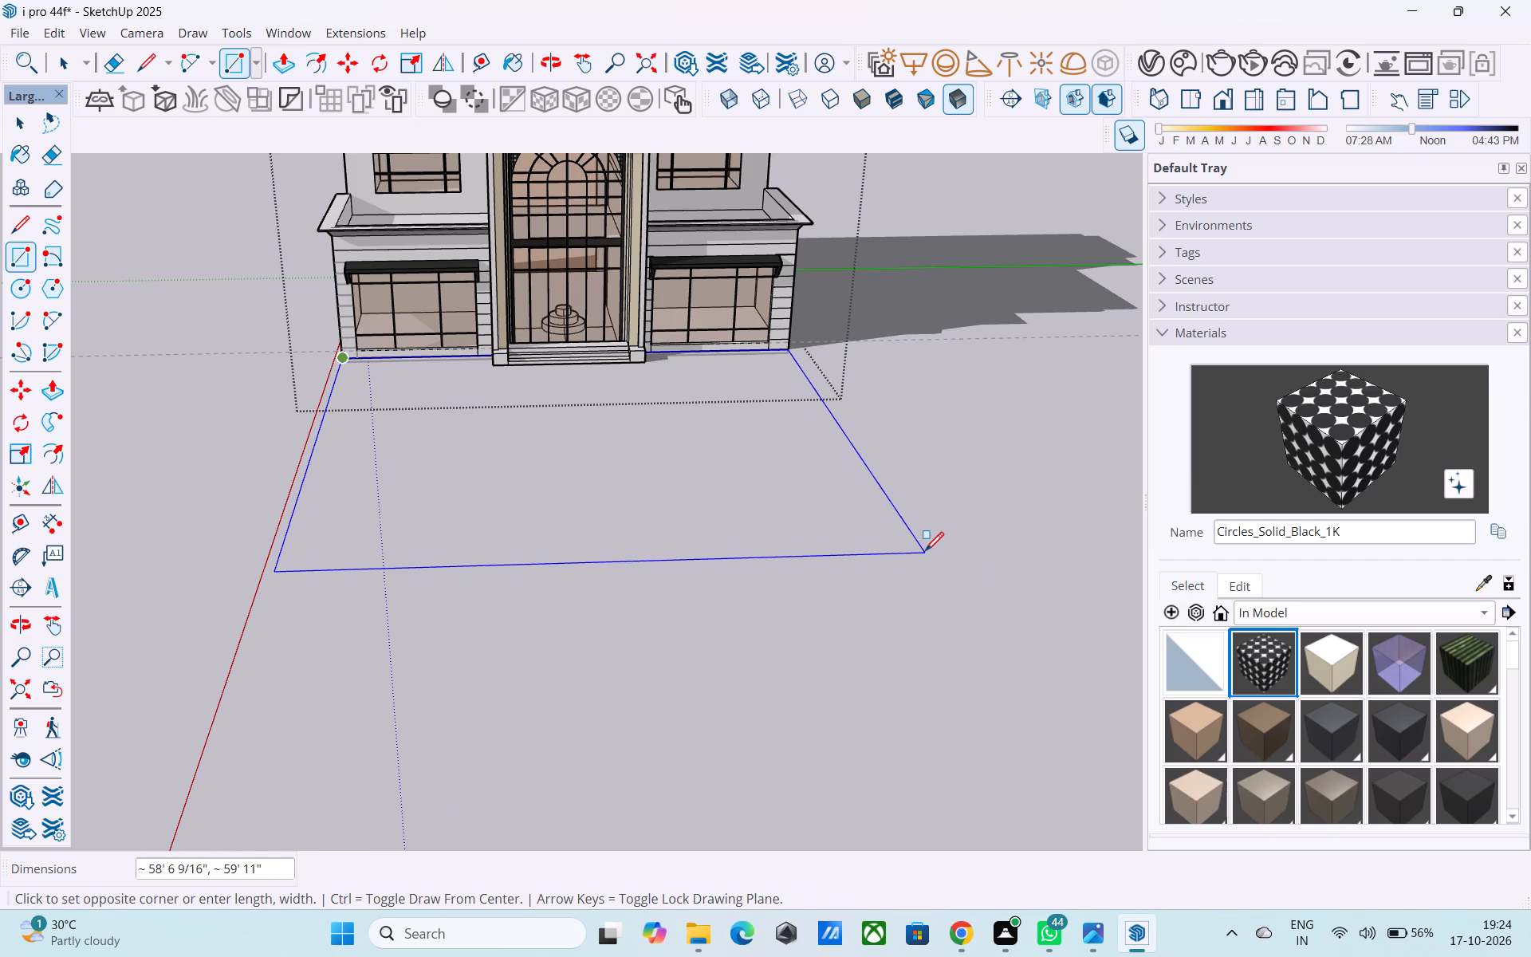
Draw a 30' line forward along the red axis from the facade's left base corner.
key(l)
scroll(336, 371, up, 3)
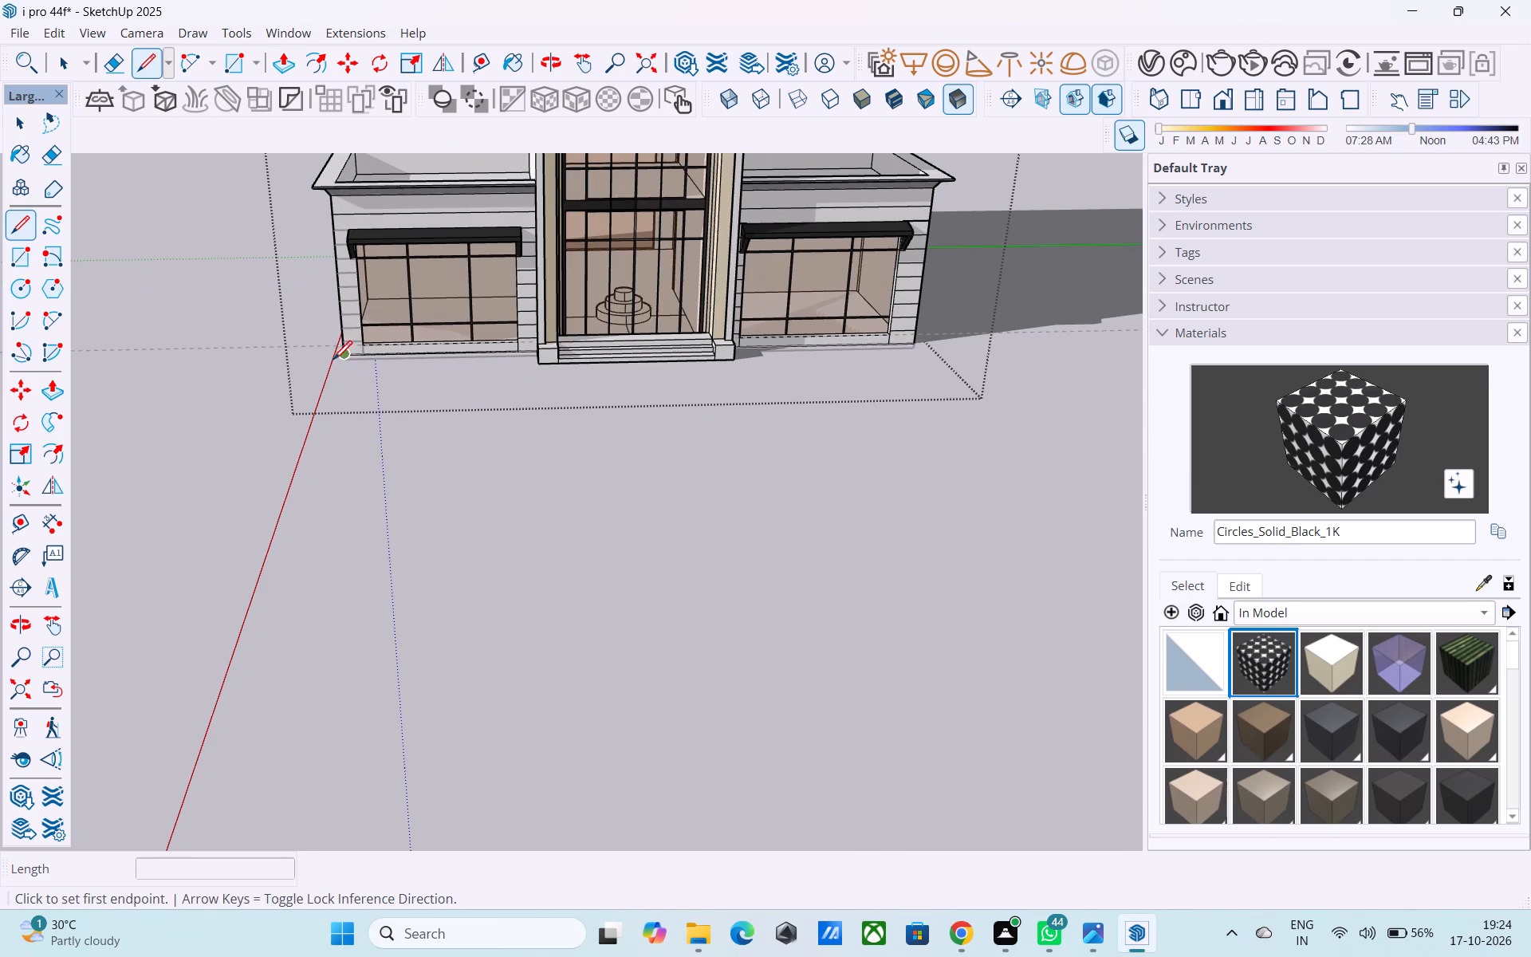
click(333, 360)
key(l)
scroll(329, 539, up, 3)
scroll(349, 337, up, 2)
click(355, 290)
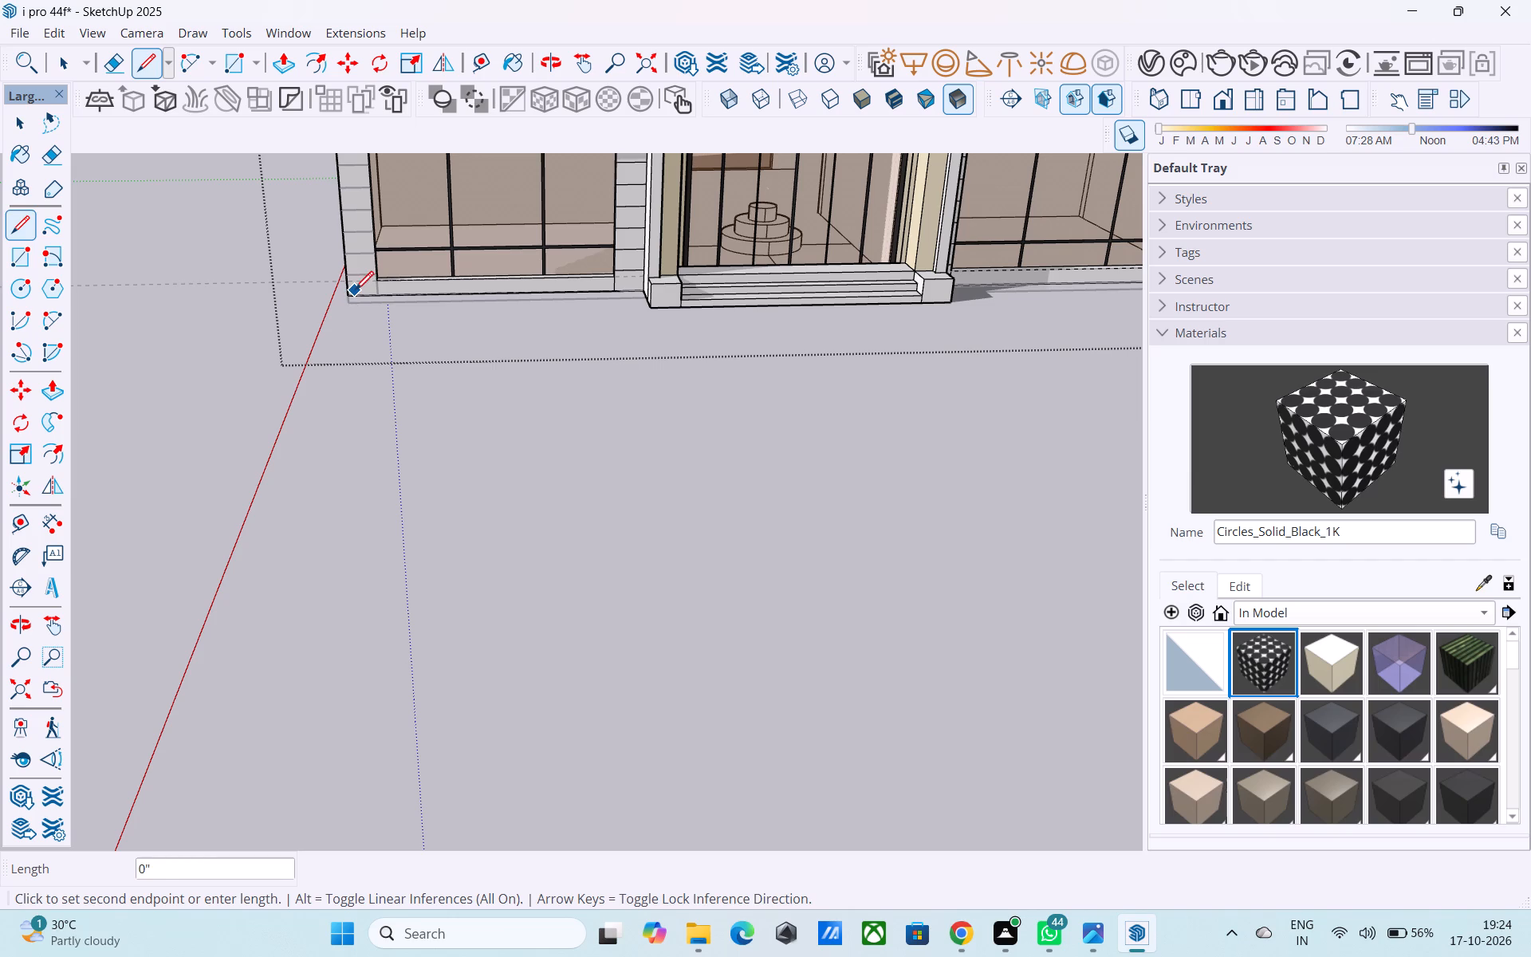
key(l)
click(348, 303)
scroll(311, 430, down, 4)
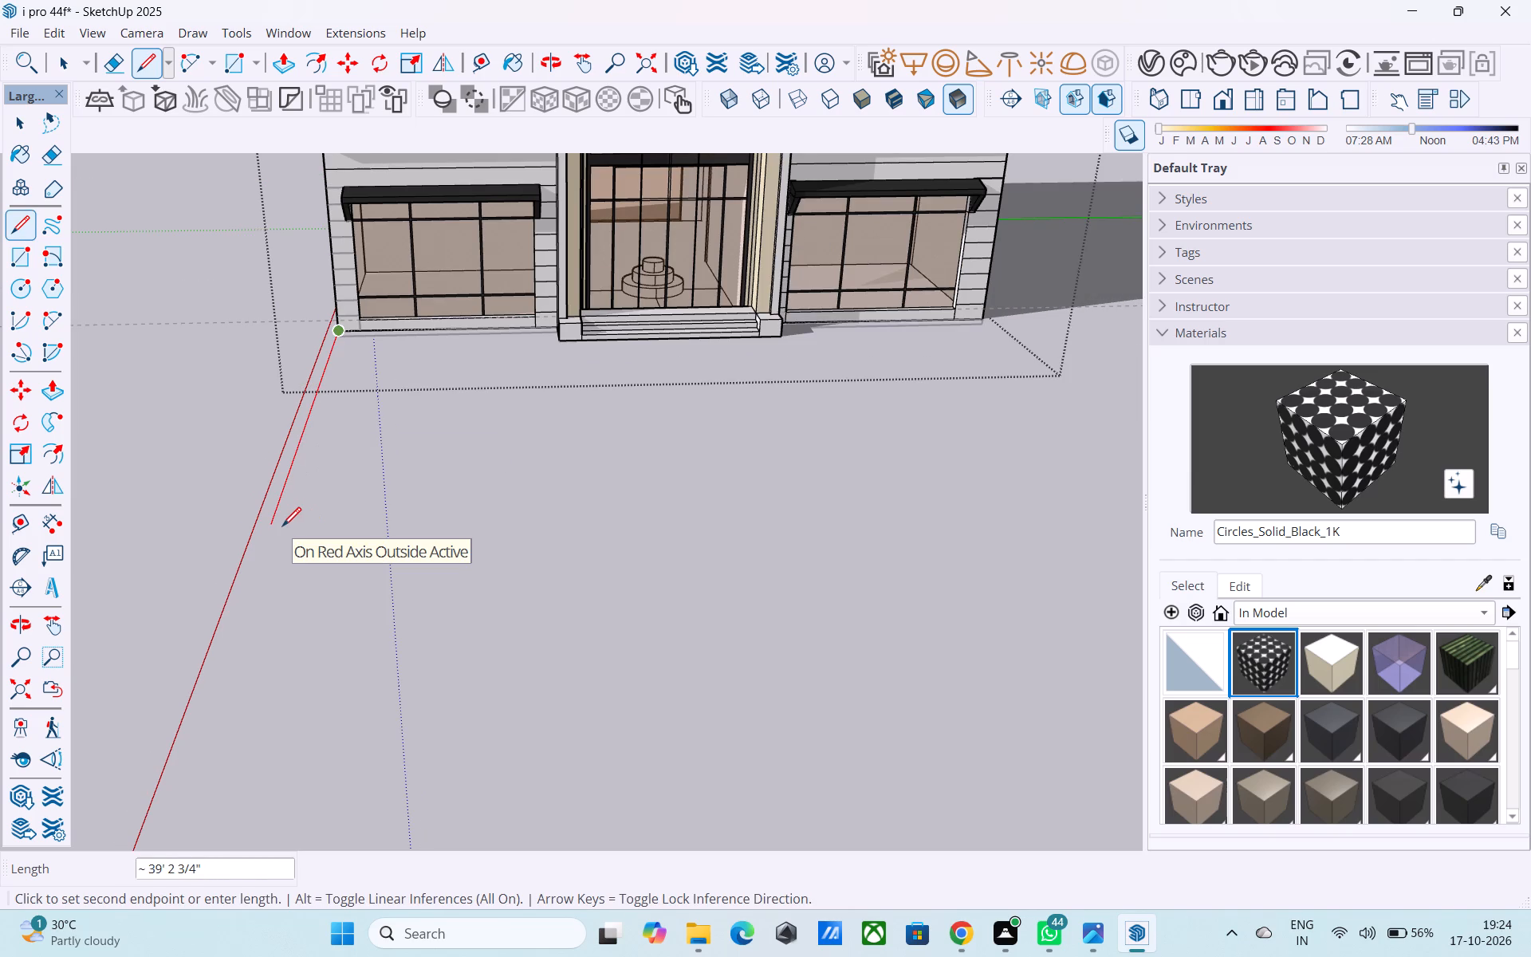
text(30')
key(Return)
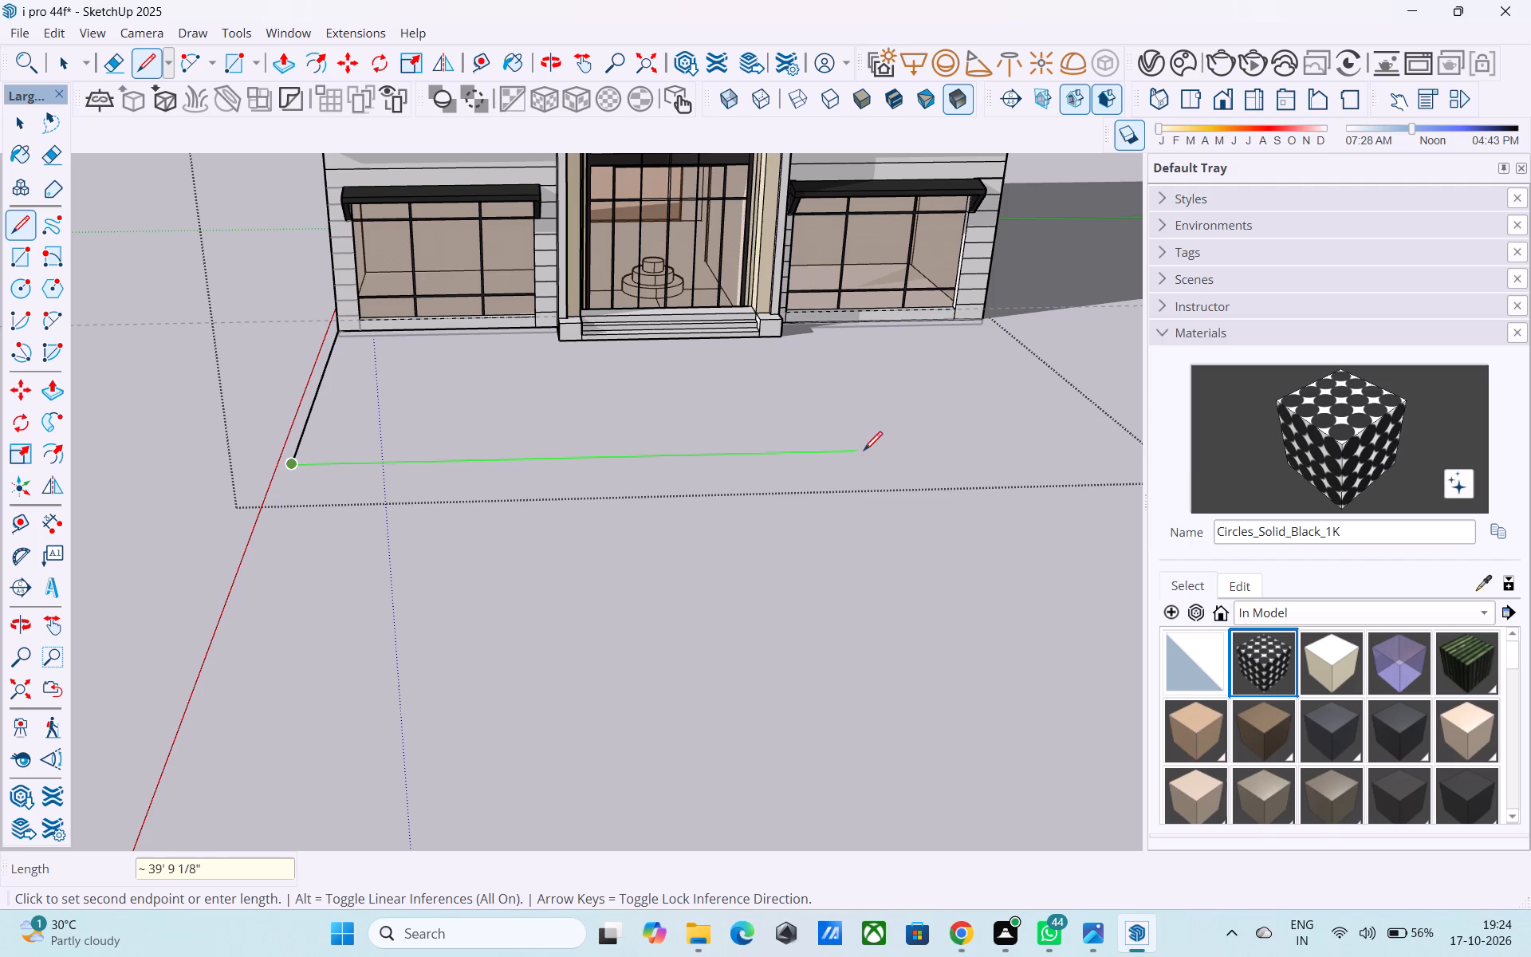
Close the ground outline with a front edge parallel to the facade and a side edge from the facade's right base corner.
shift+middle_drag(1074, 442, 776, 419)
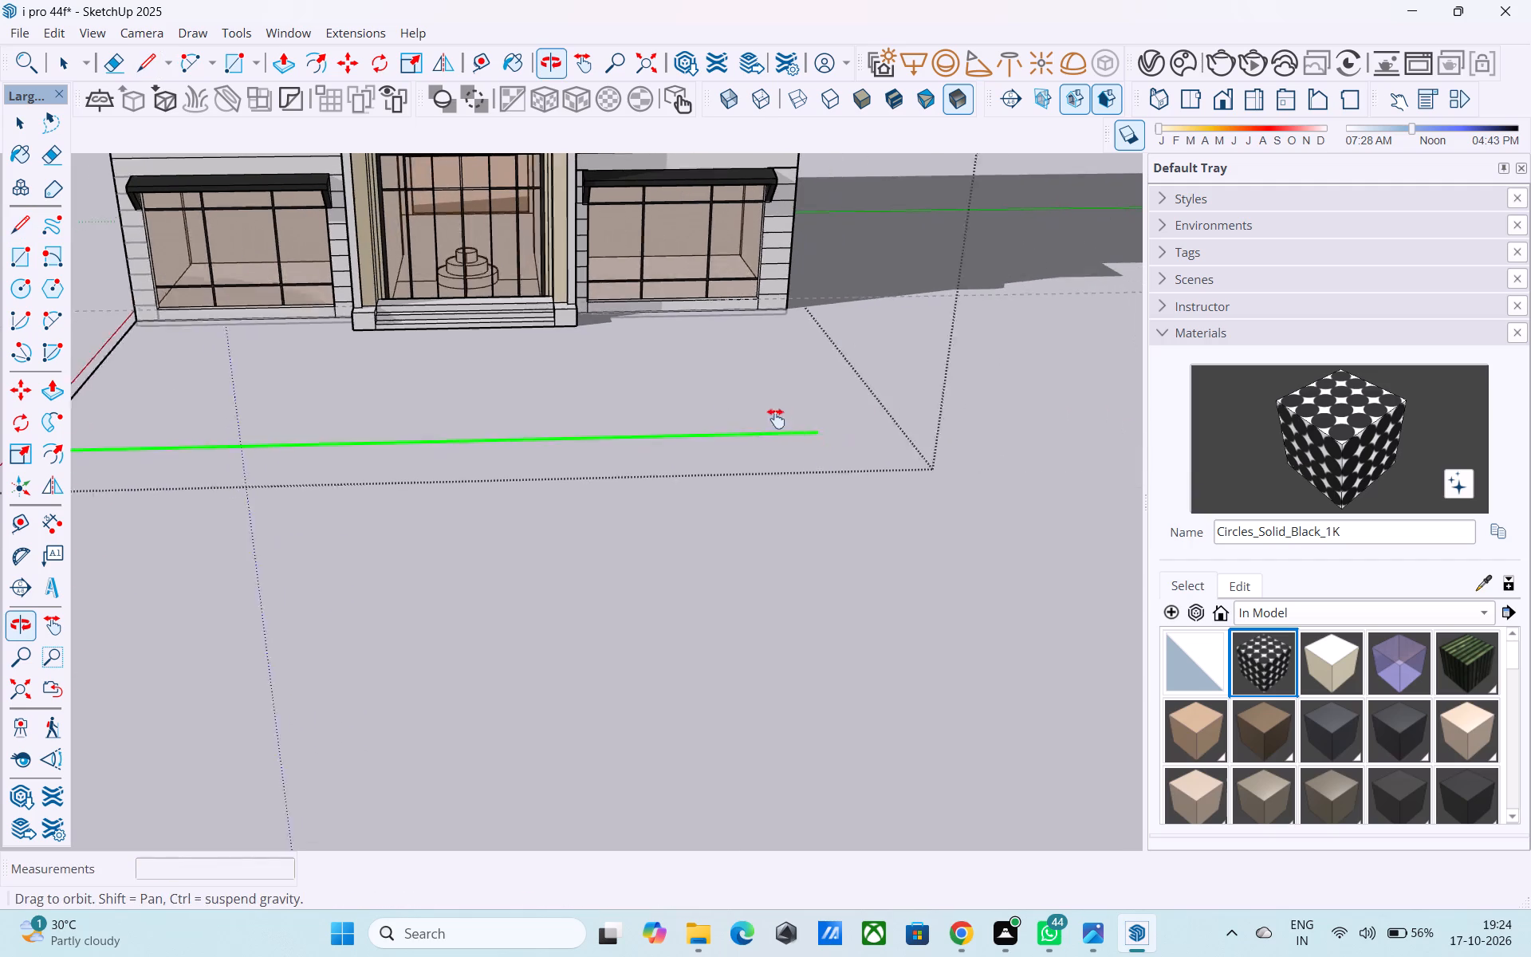
shift+middle_drag(776, 419, 763, 418)
click(872, 416)
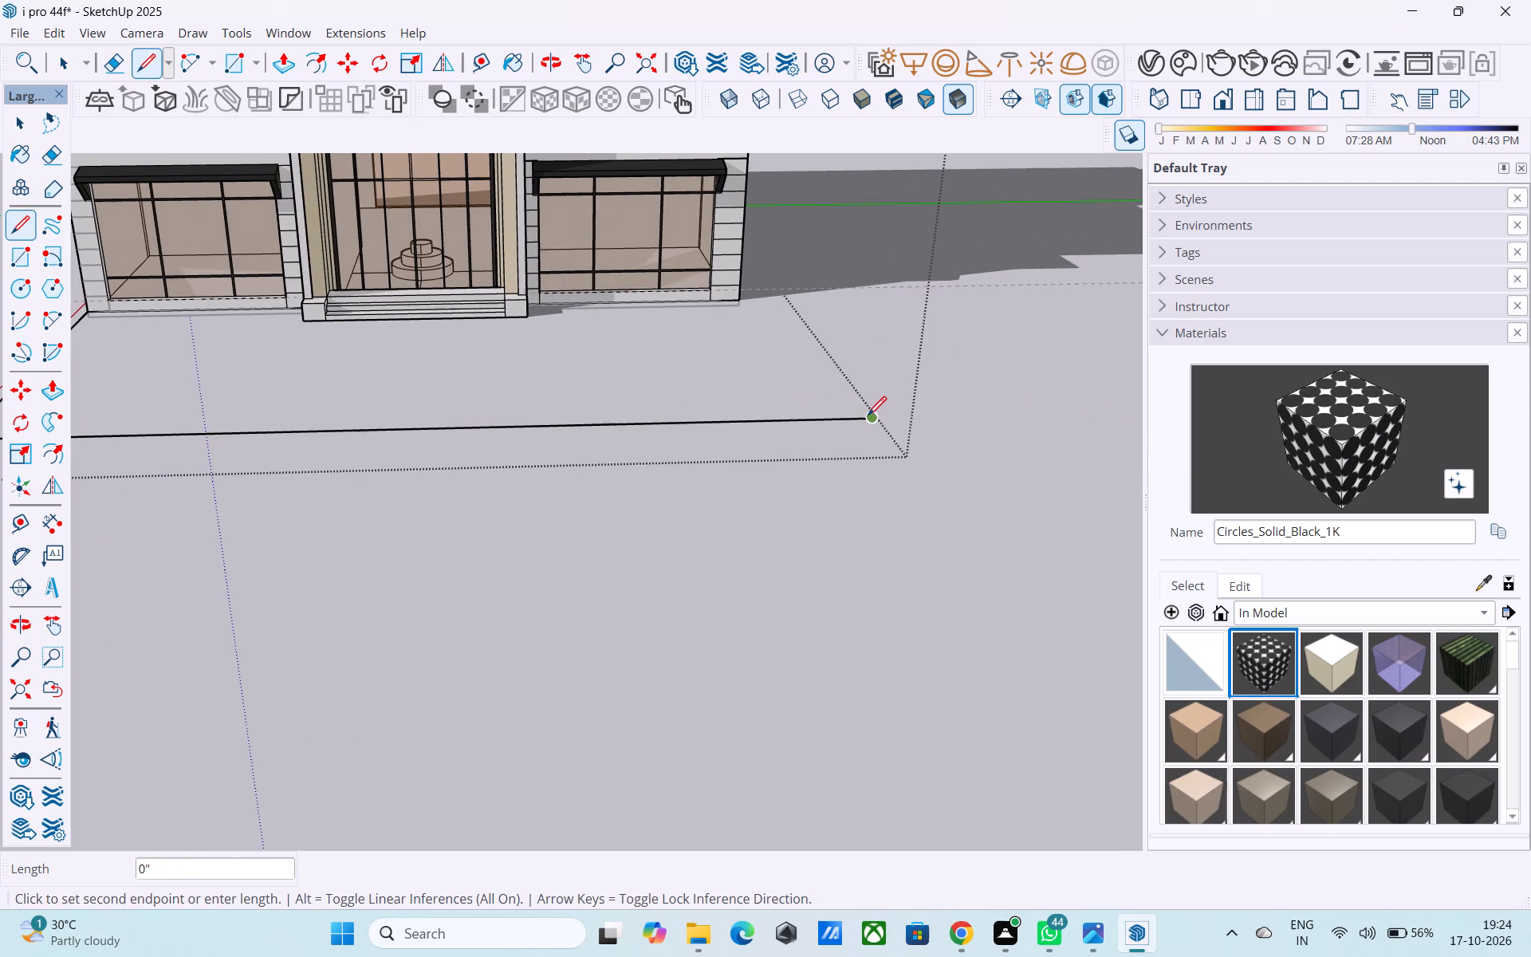
key(l)
shift+middle_click(734, 306)
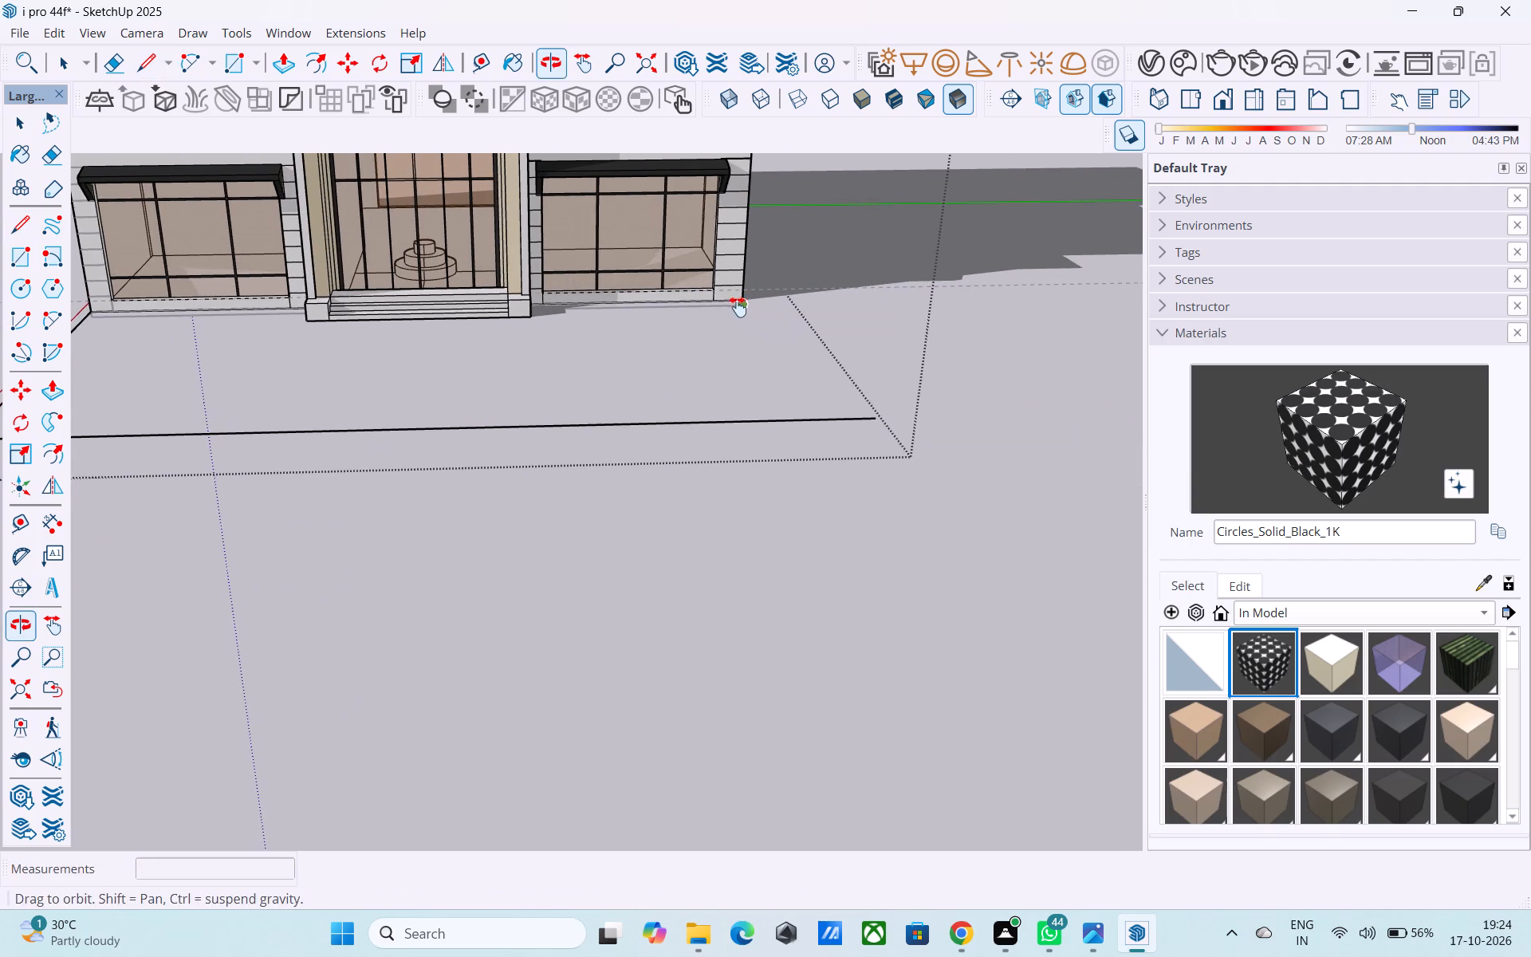
scroll(738, 307, up, 3)
click(748, 293)
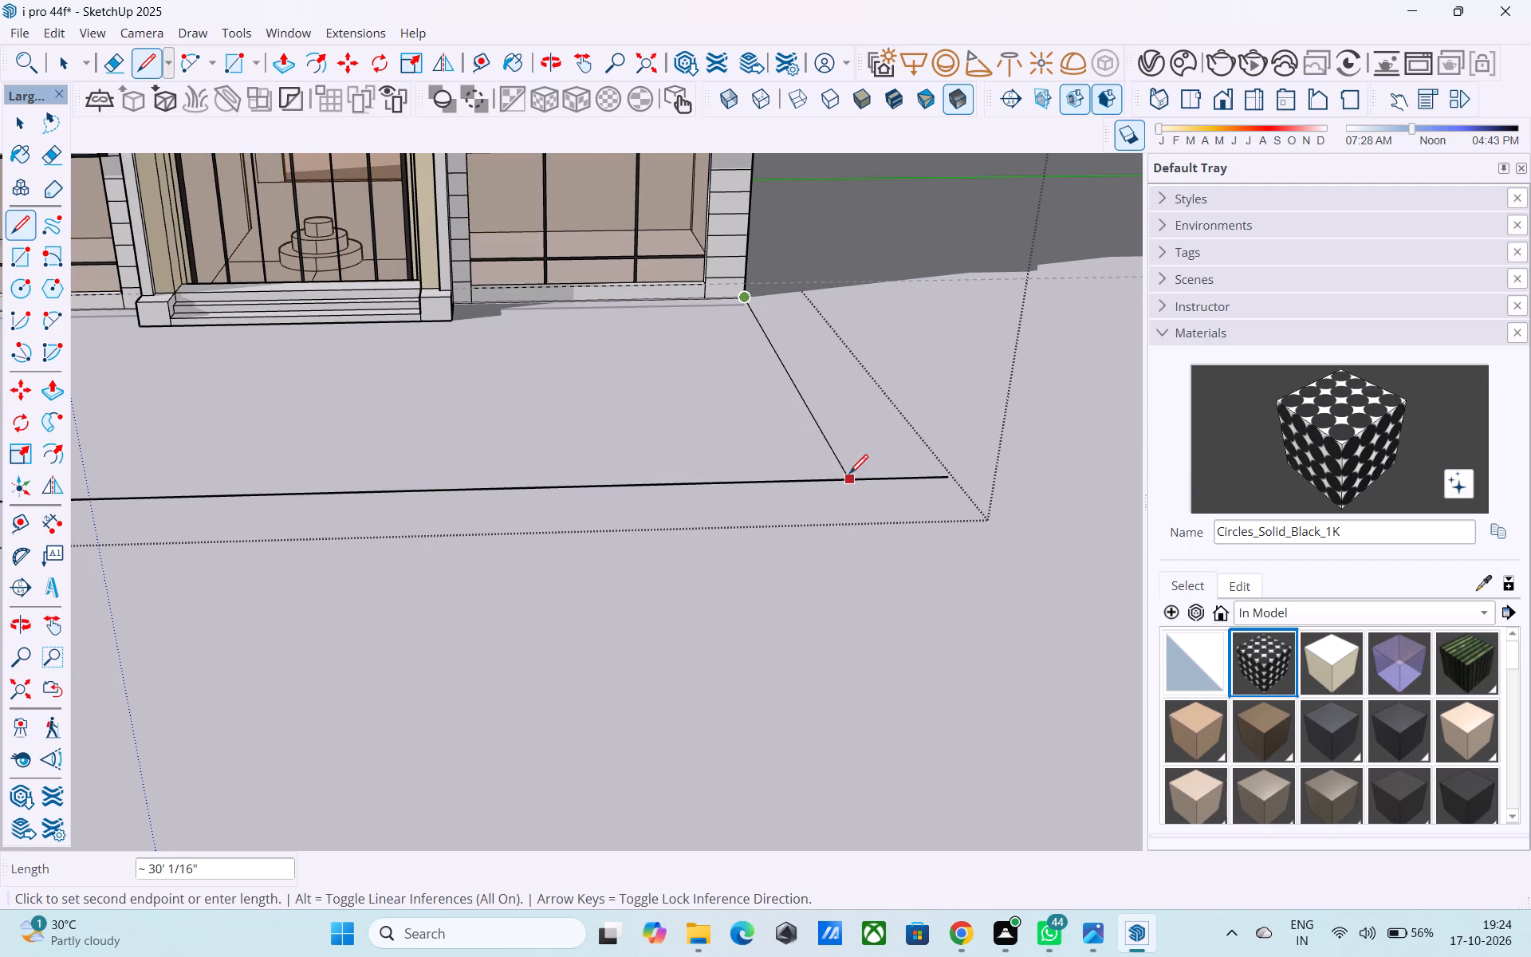
click(862, 479)
Erase the part of the front edge that overhangs beyond the right side edge of the ground outline.
key(e)
drag(863, 480, 895, 526)
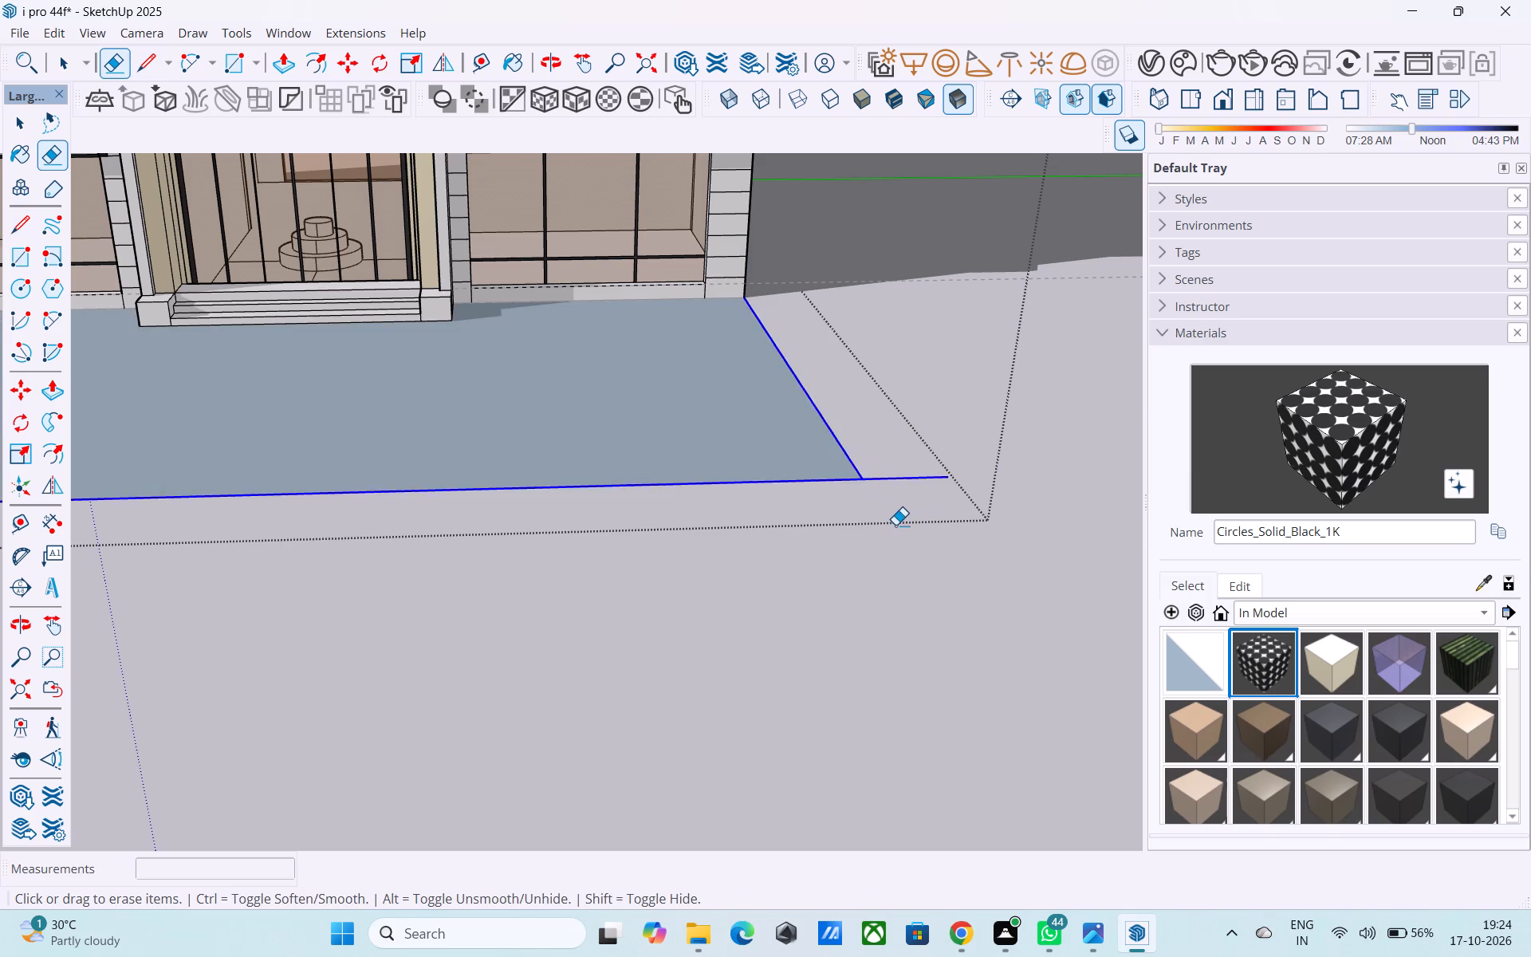
key(ctrl+z)
drag(881, 462, 895, 514)
key(space)
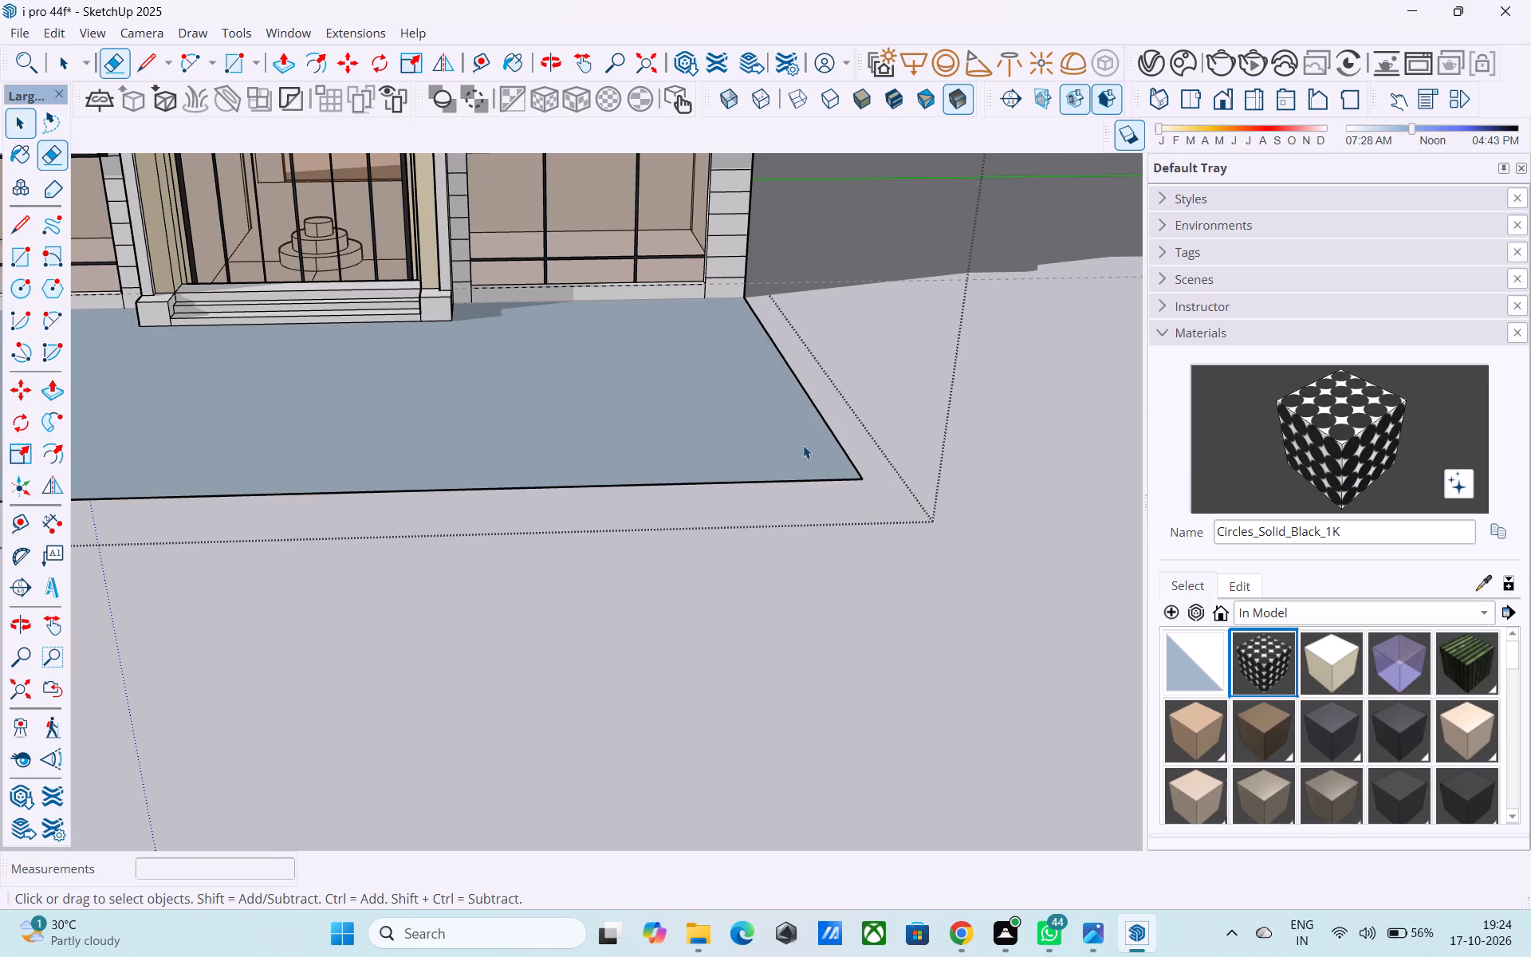
Reverse the new ground face in front of the house.
click(799, 445)
right_click(799, 444)
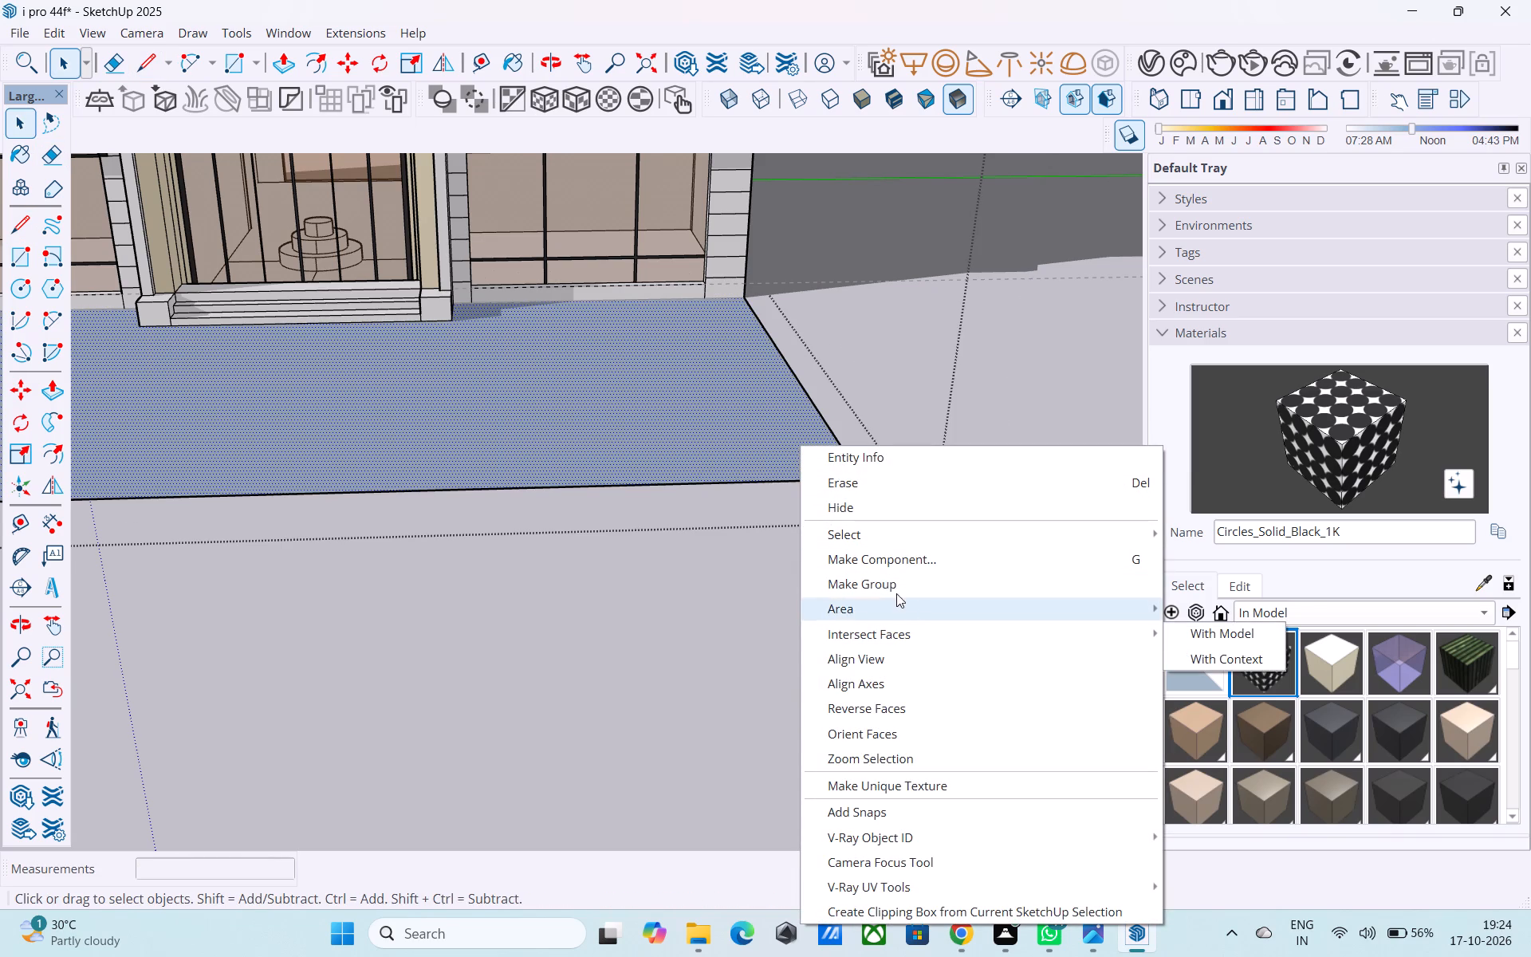
click(899, 704)
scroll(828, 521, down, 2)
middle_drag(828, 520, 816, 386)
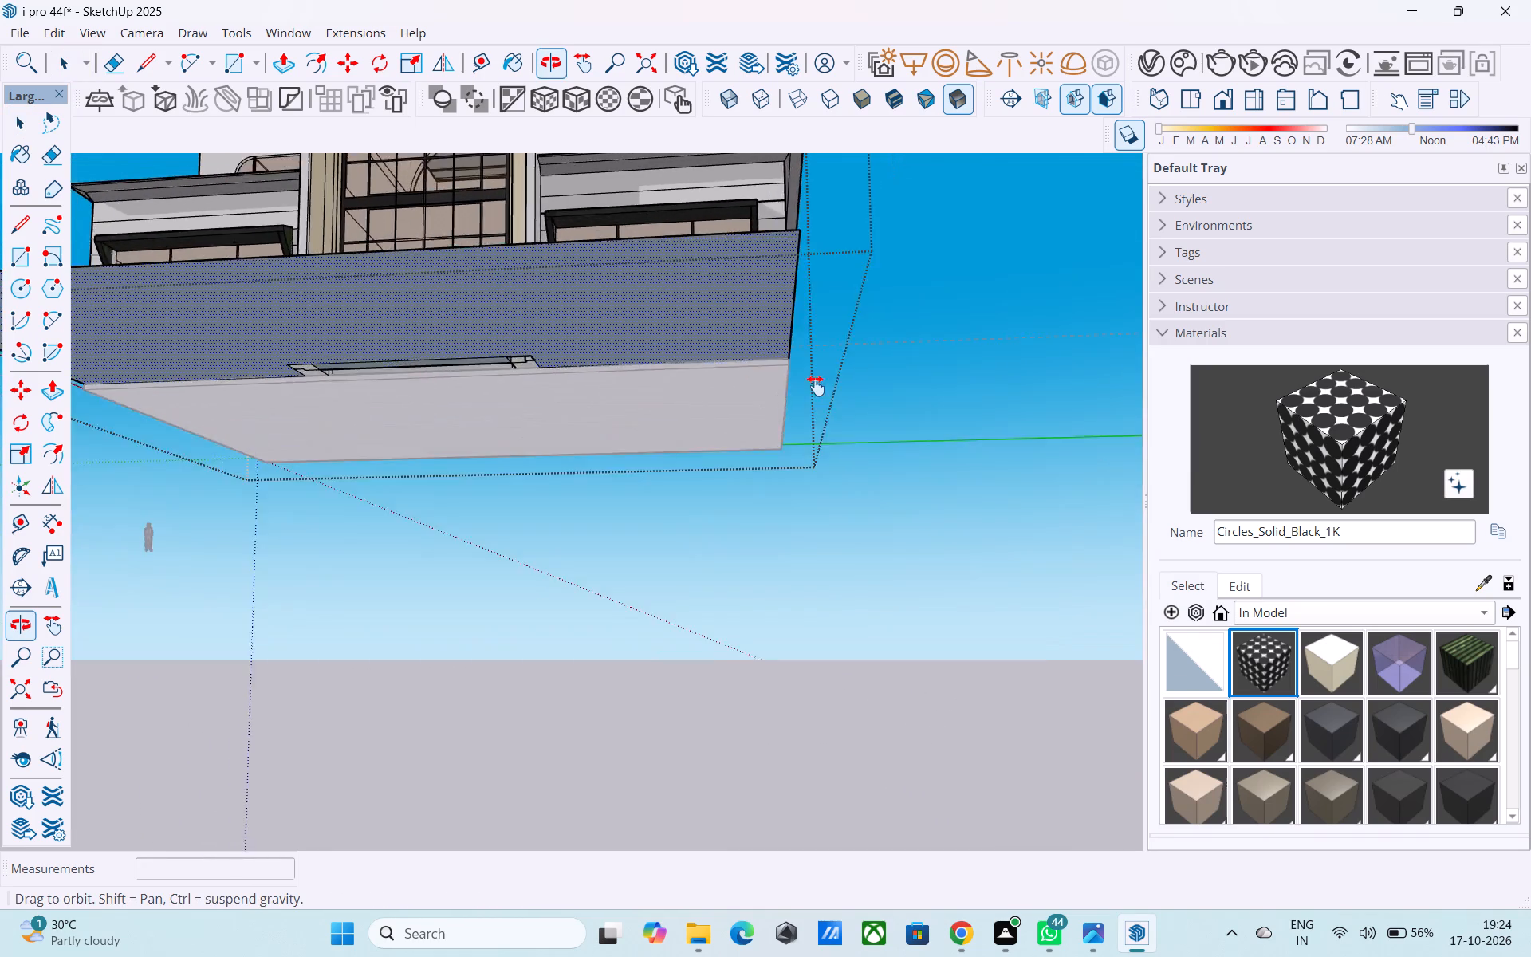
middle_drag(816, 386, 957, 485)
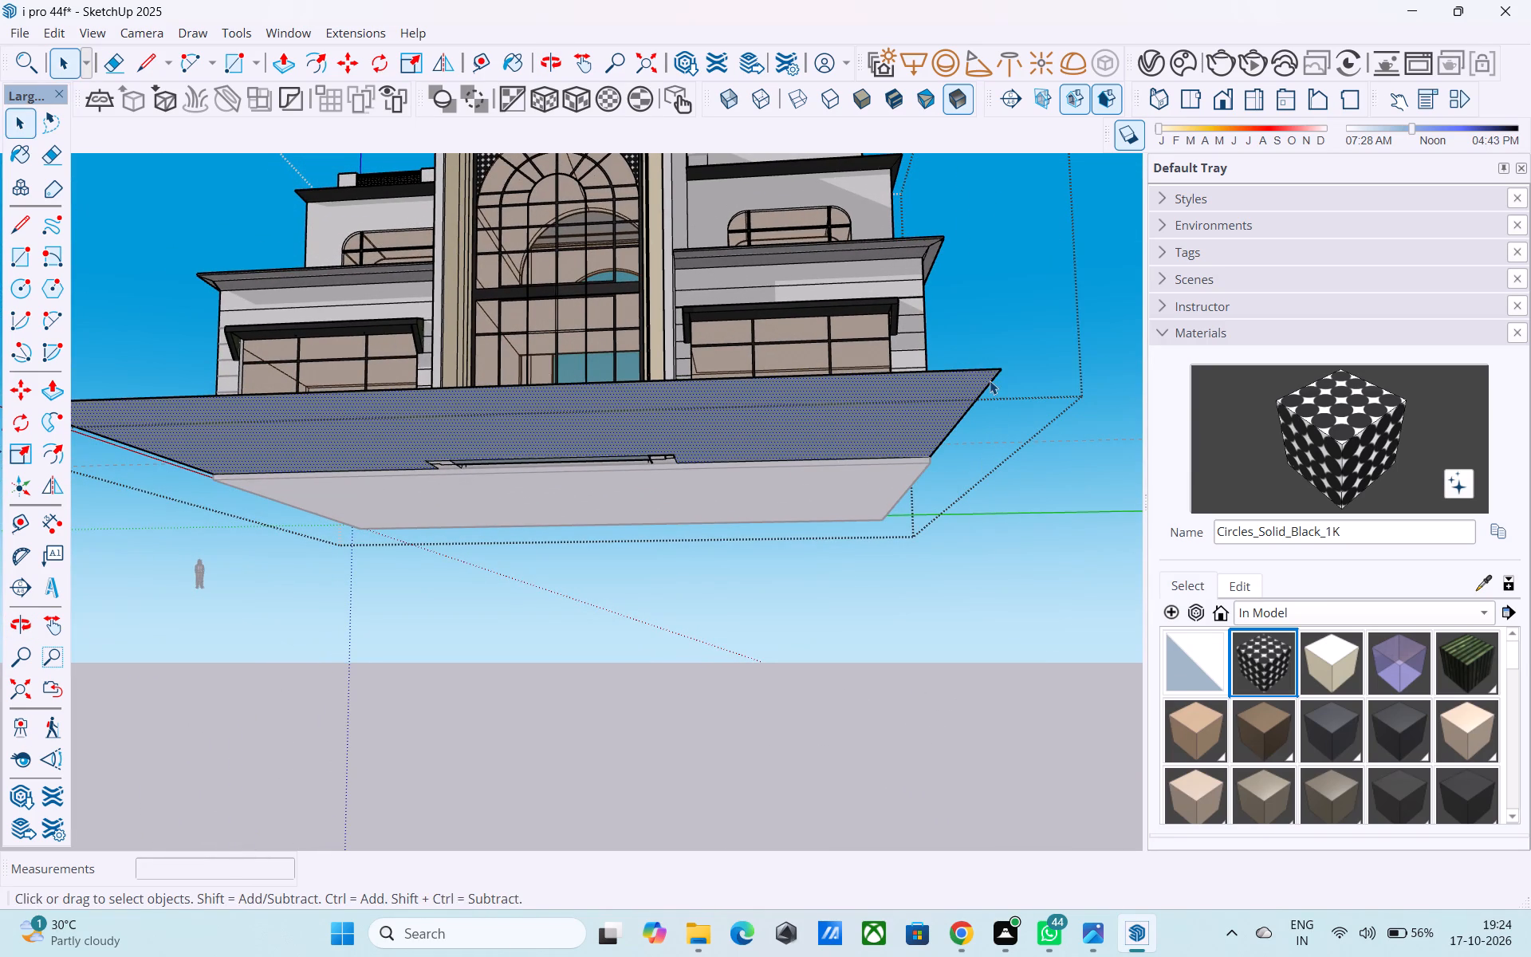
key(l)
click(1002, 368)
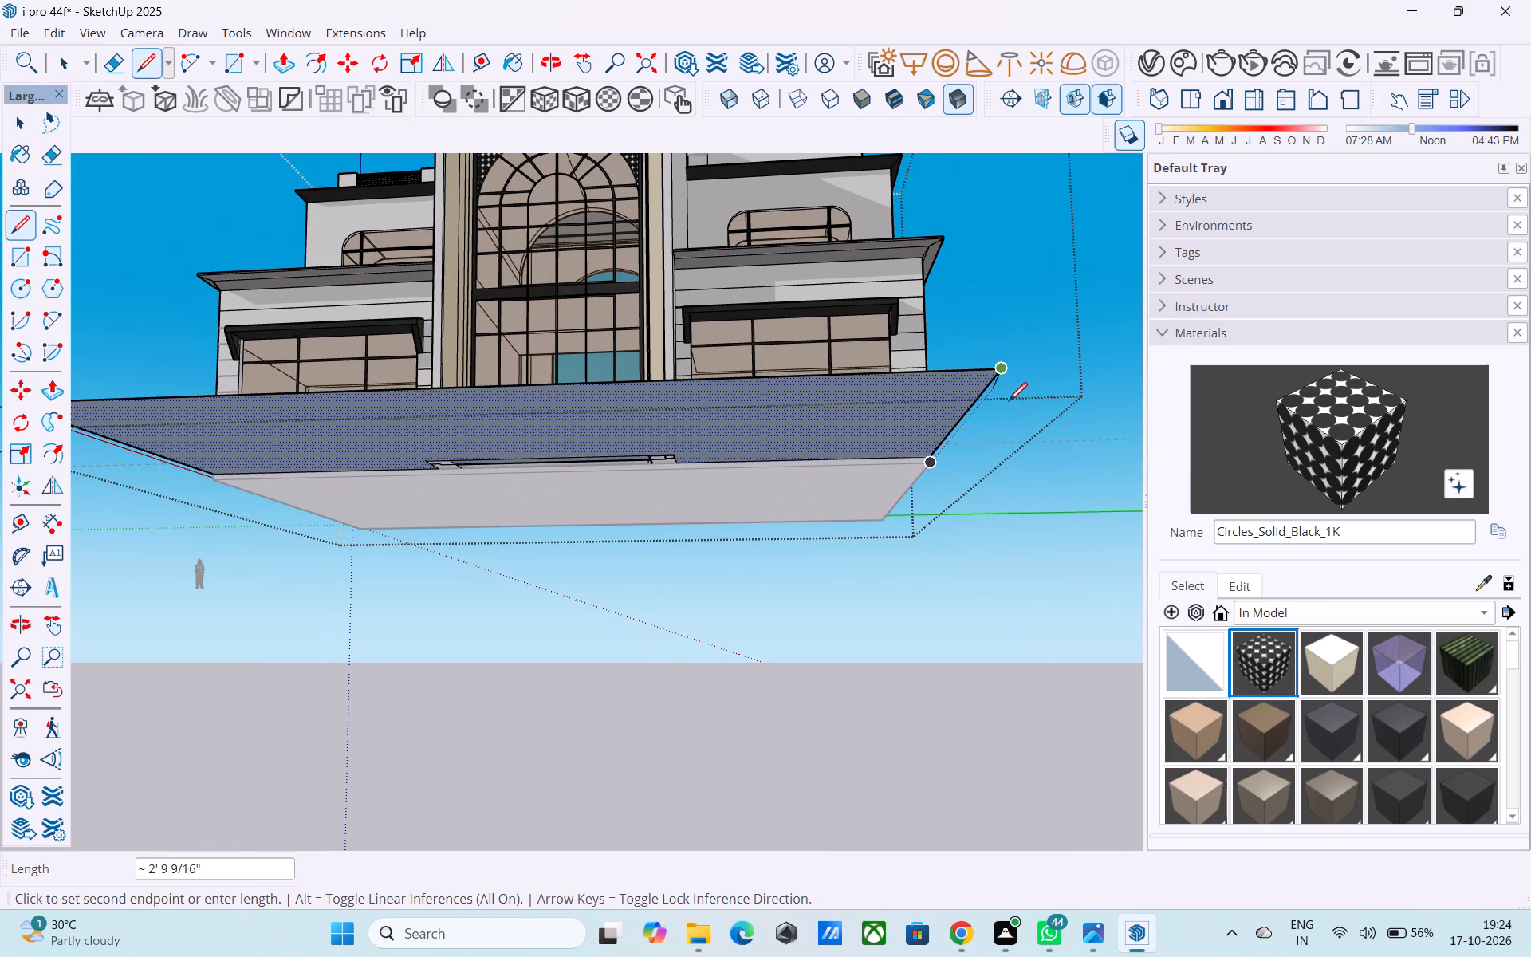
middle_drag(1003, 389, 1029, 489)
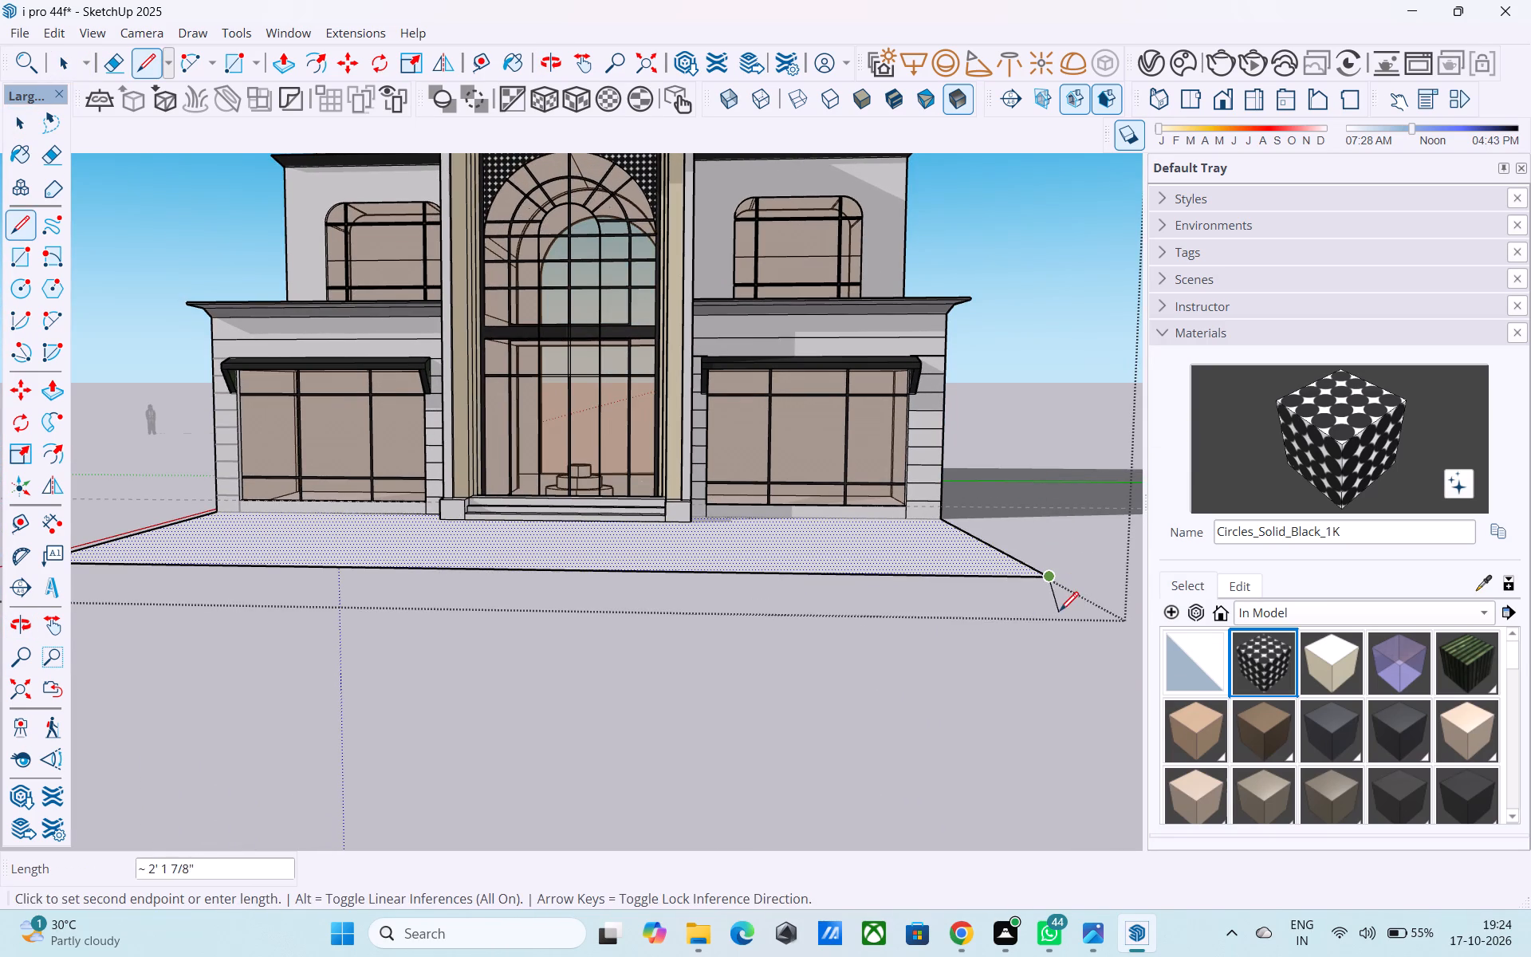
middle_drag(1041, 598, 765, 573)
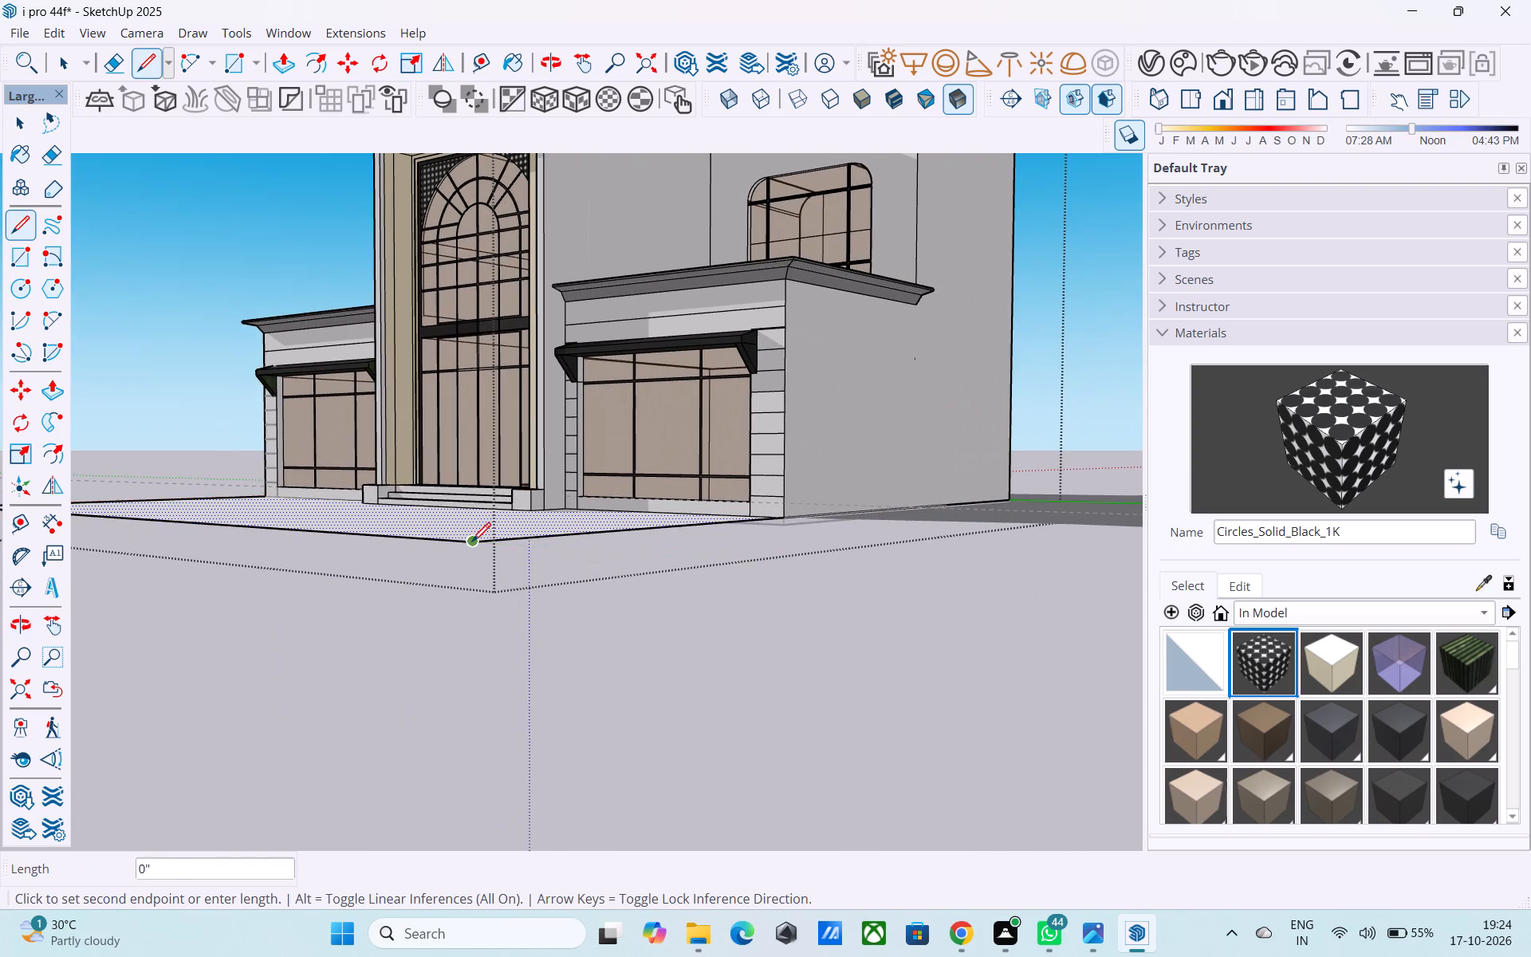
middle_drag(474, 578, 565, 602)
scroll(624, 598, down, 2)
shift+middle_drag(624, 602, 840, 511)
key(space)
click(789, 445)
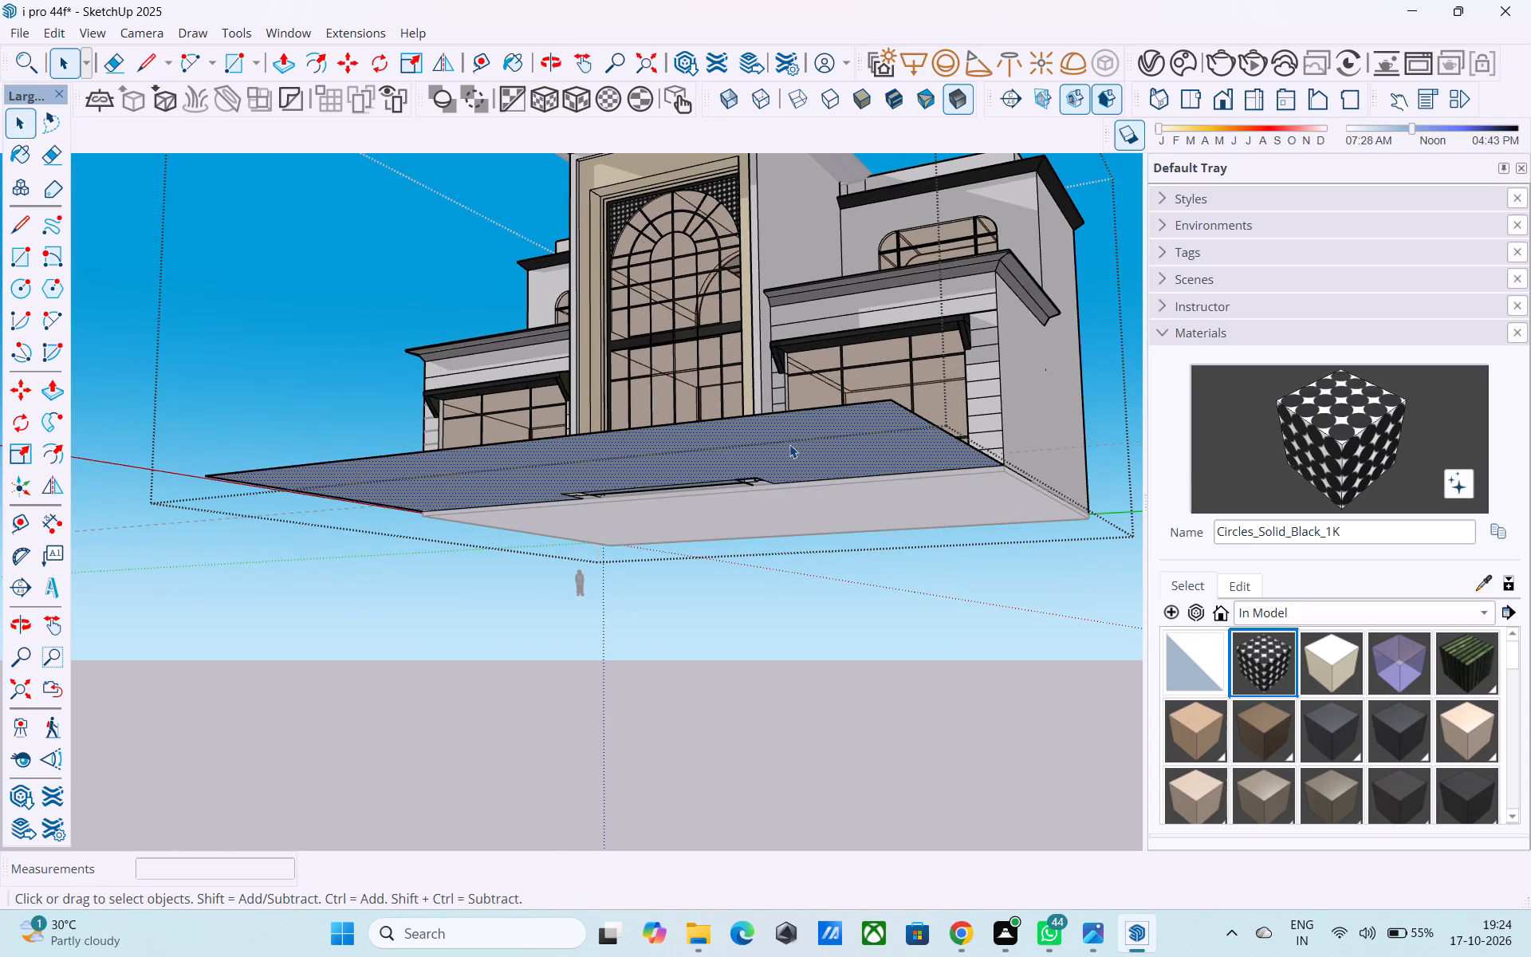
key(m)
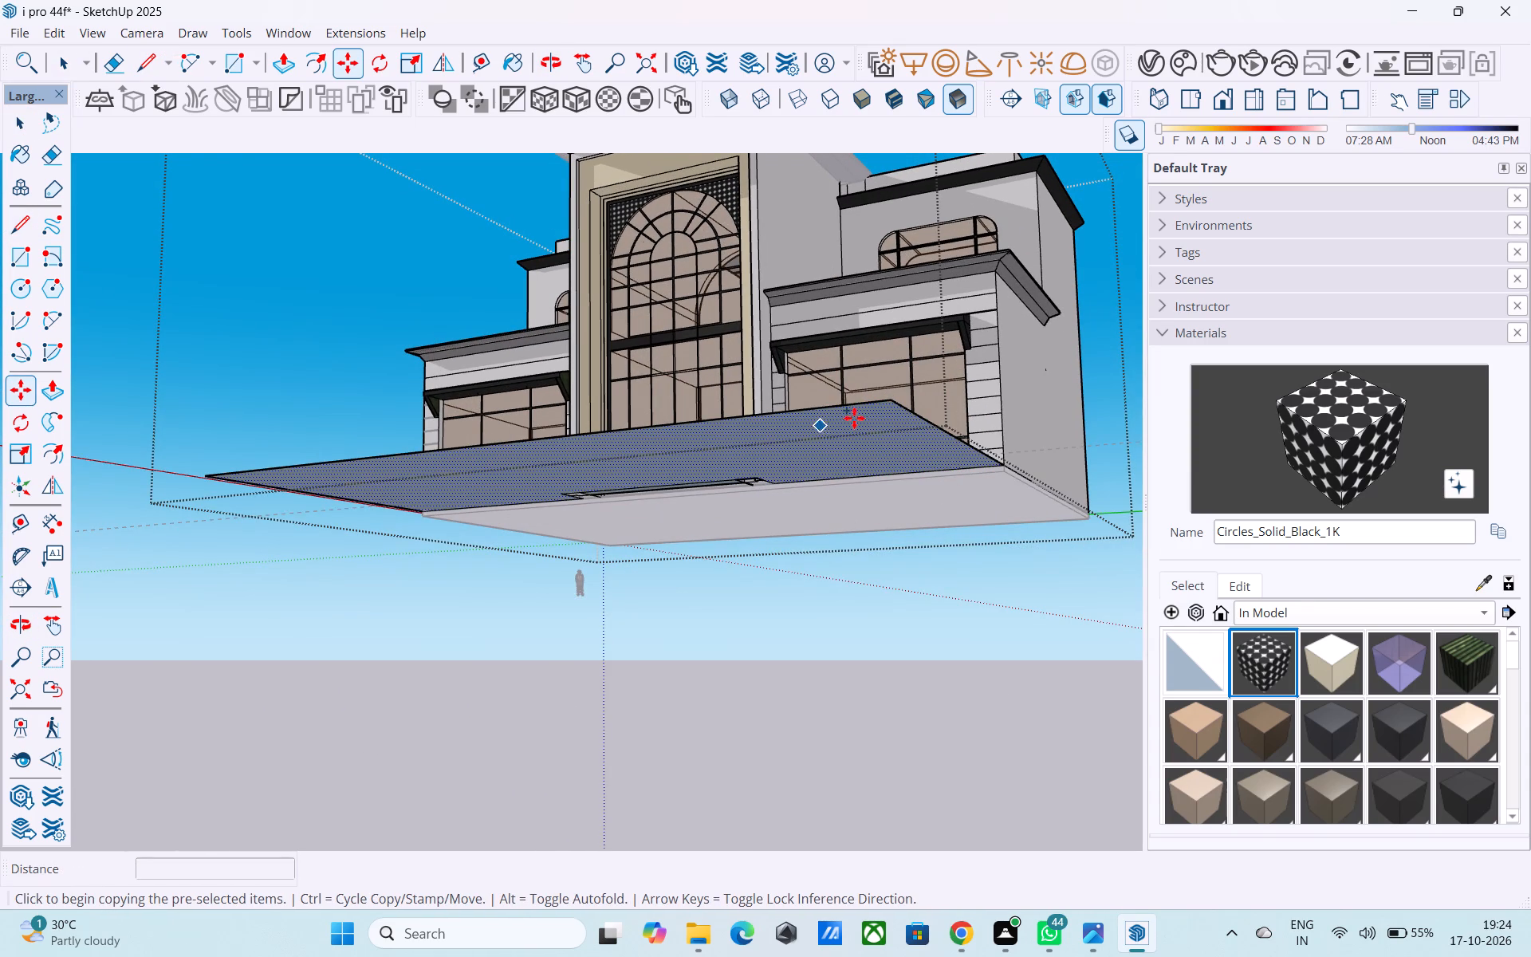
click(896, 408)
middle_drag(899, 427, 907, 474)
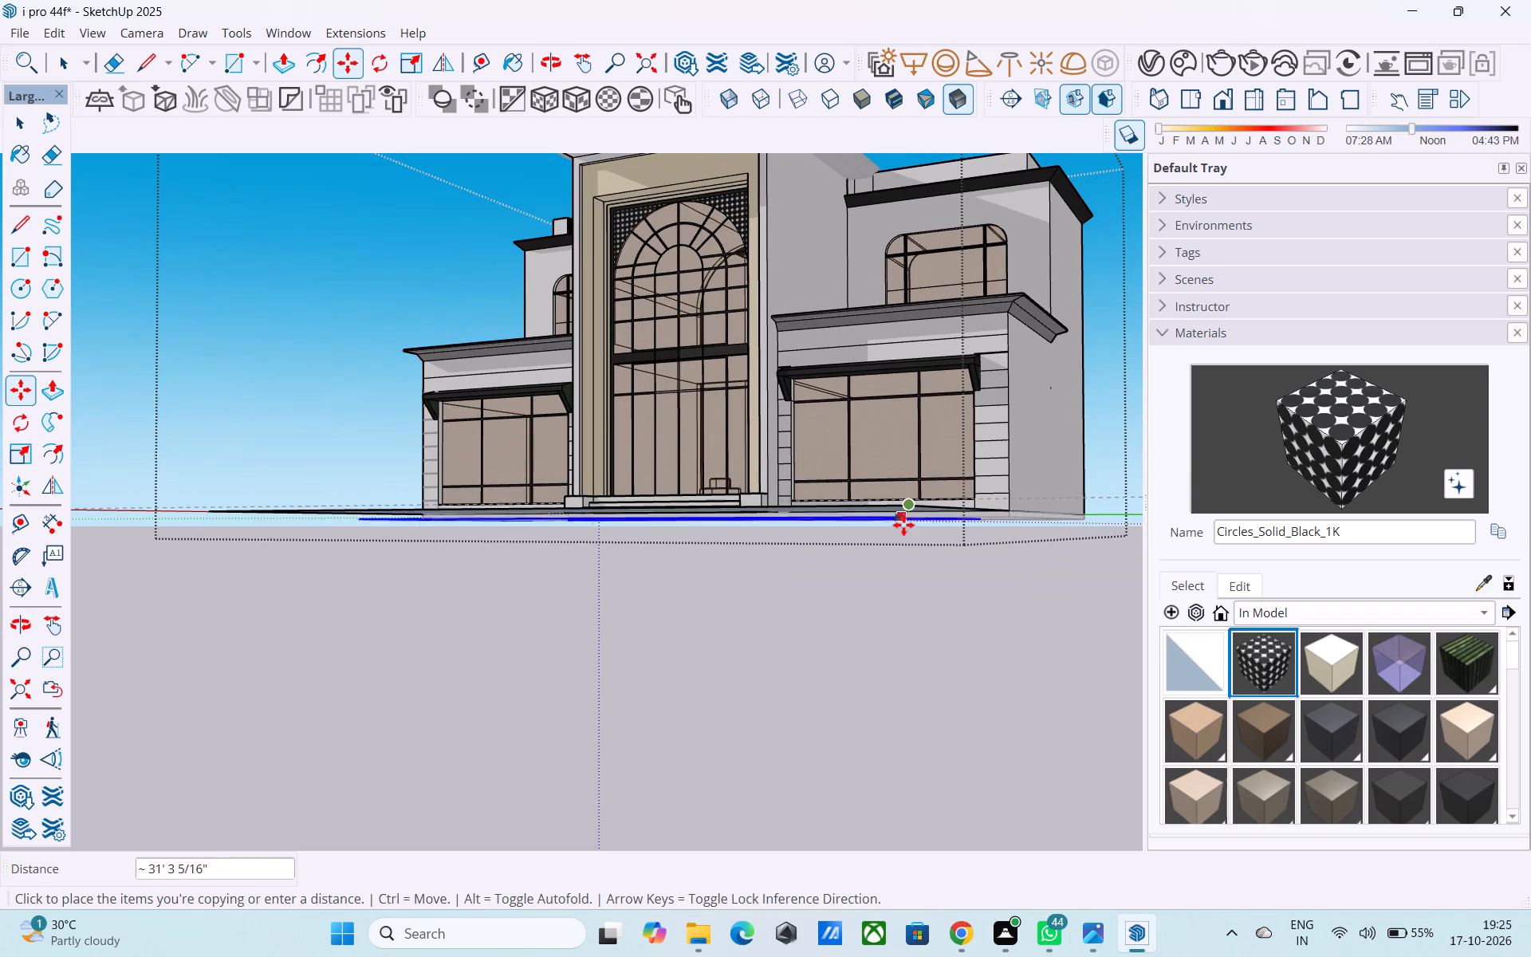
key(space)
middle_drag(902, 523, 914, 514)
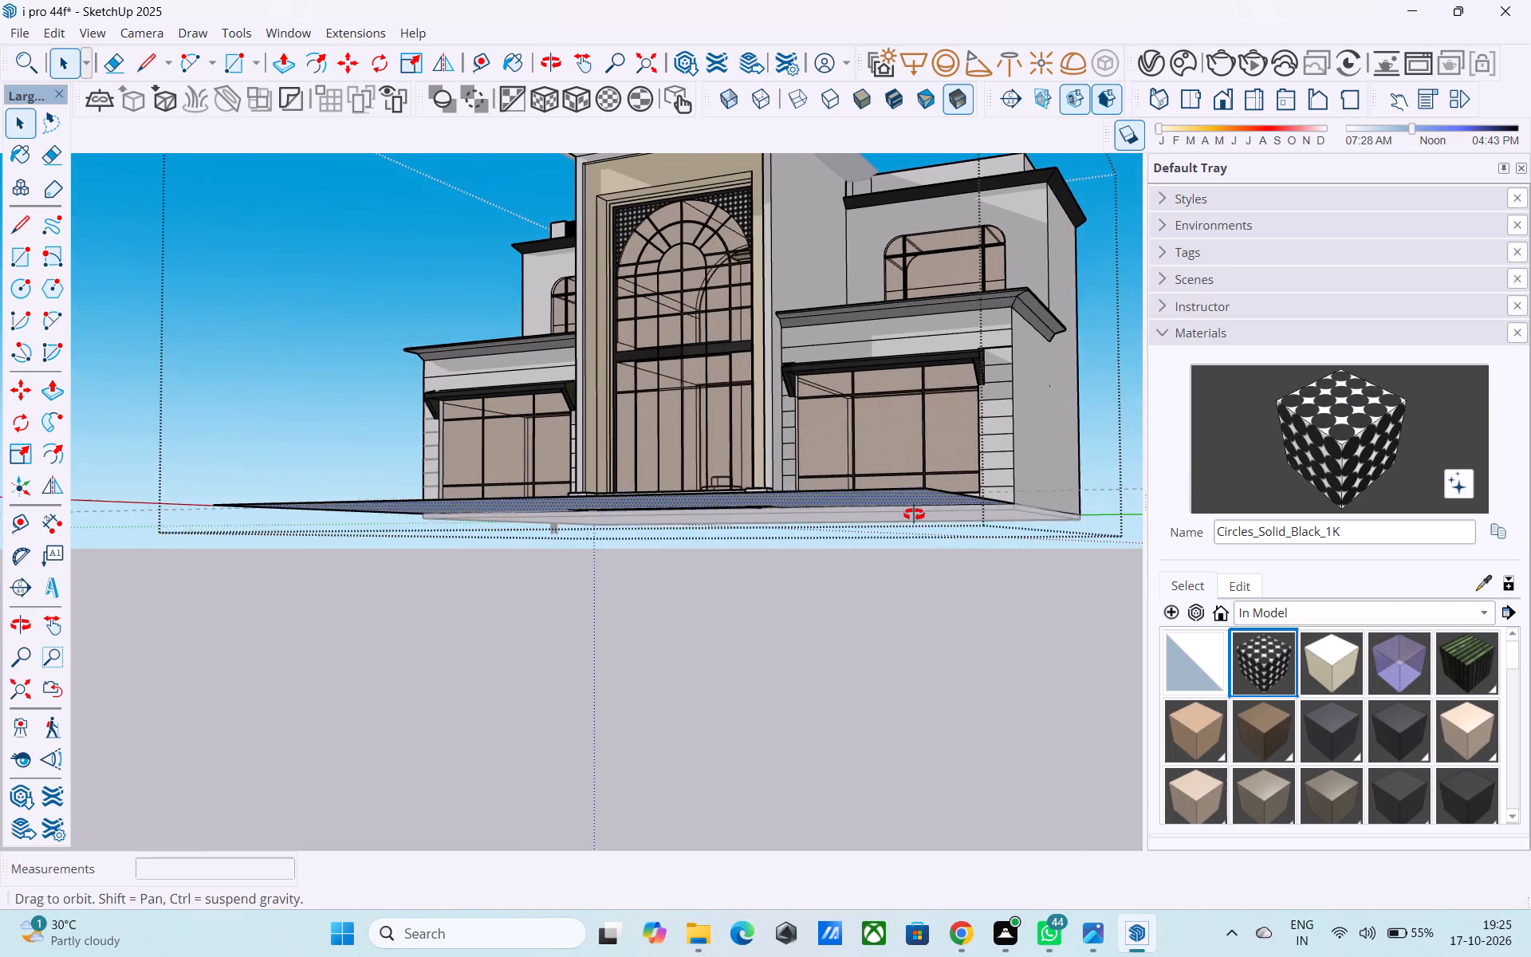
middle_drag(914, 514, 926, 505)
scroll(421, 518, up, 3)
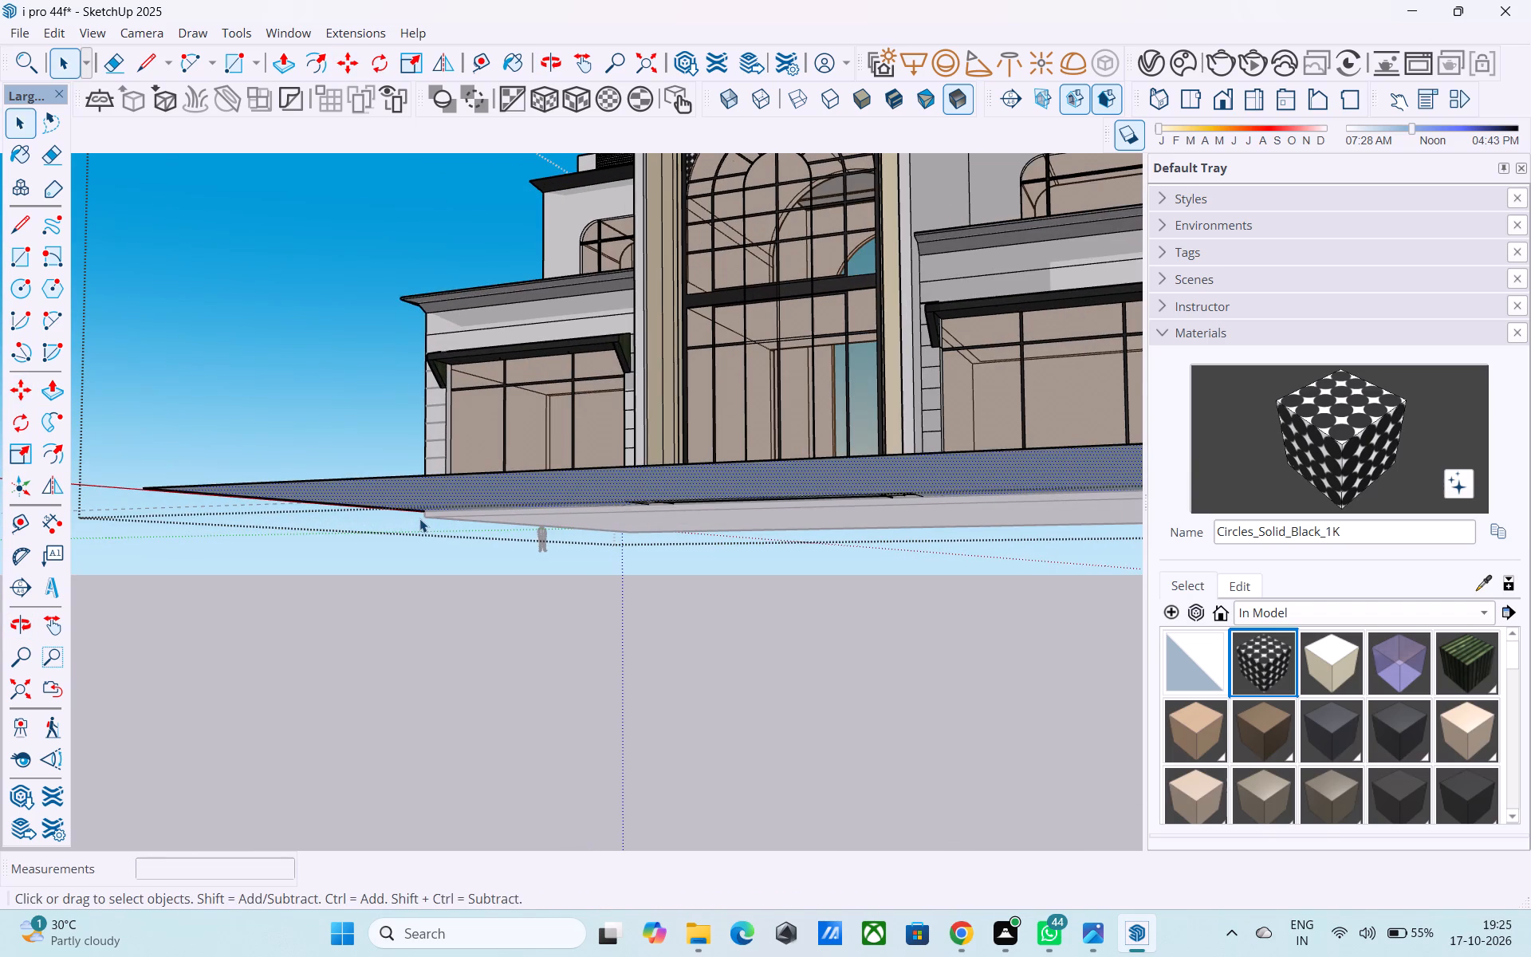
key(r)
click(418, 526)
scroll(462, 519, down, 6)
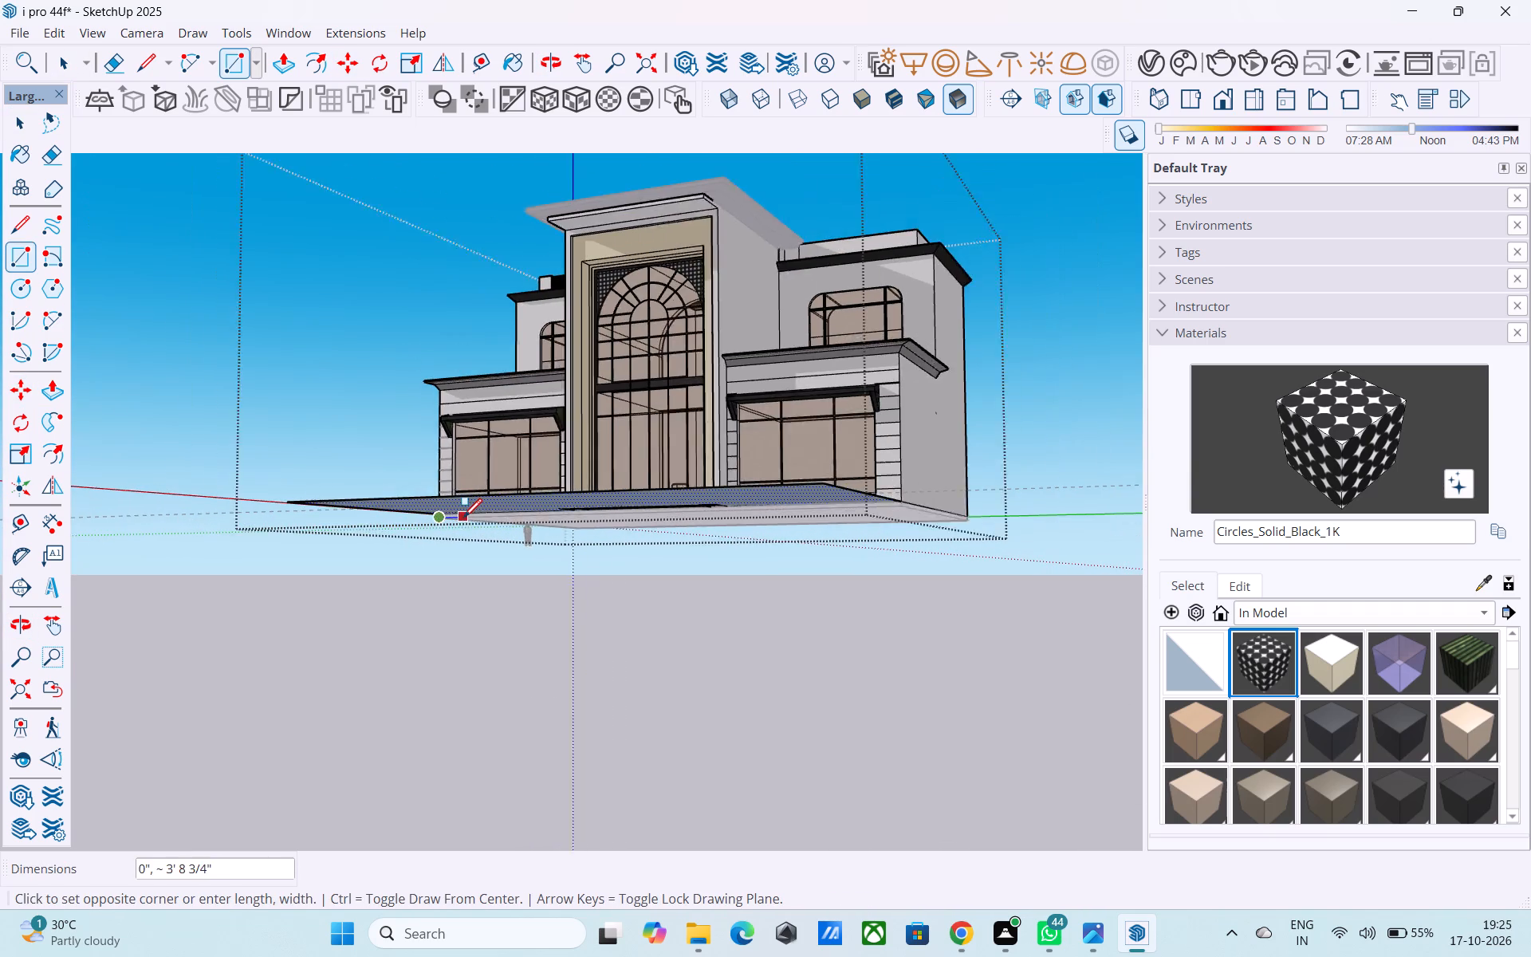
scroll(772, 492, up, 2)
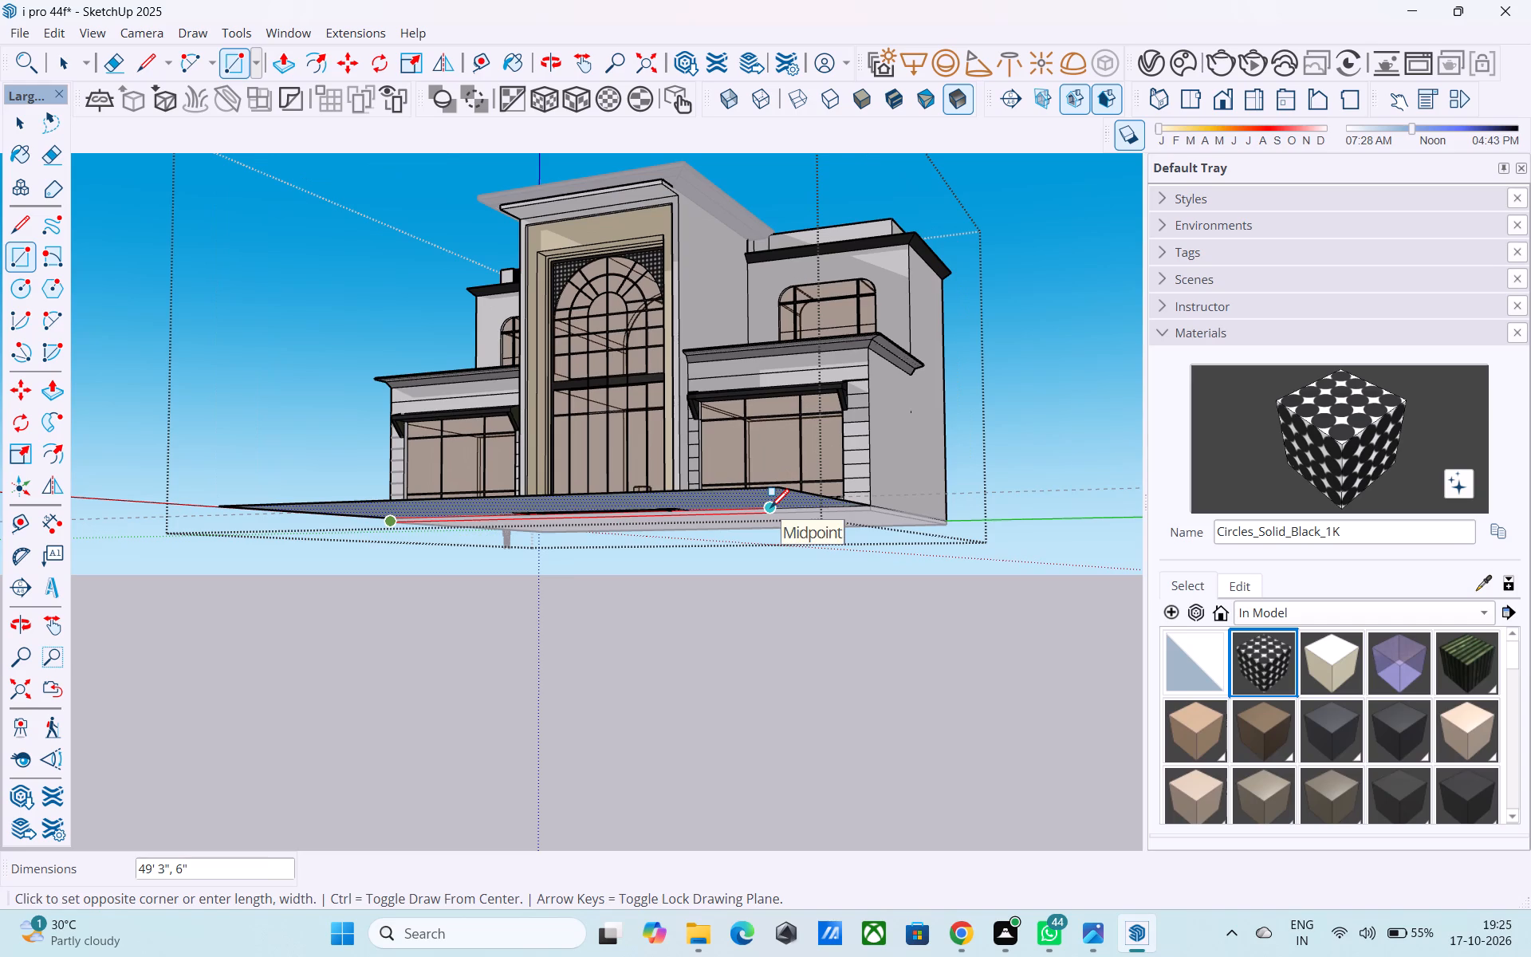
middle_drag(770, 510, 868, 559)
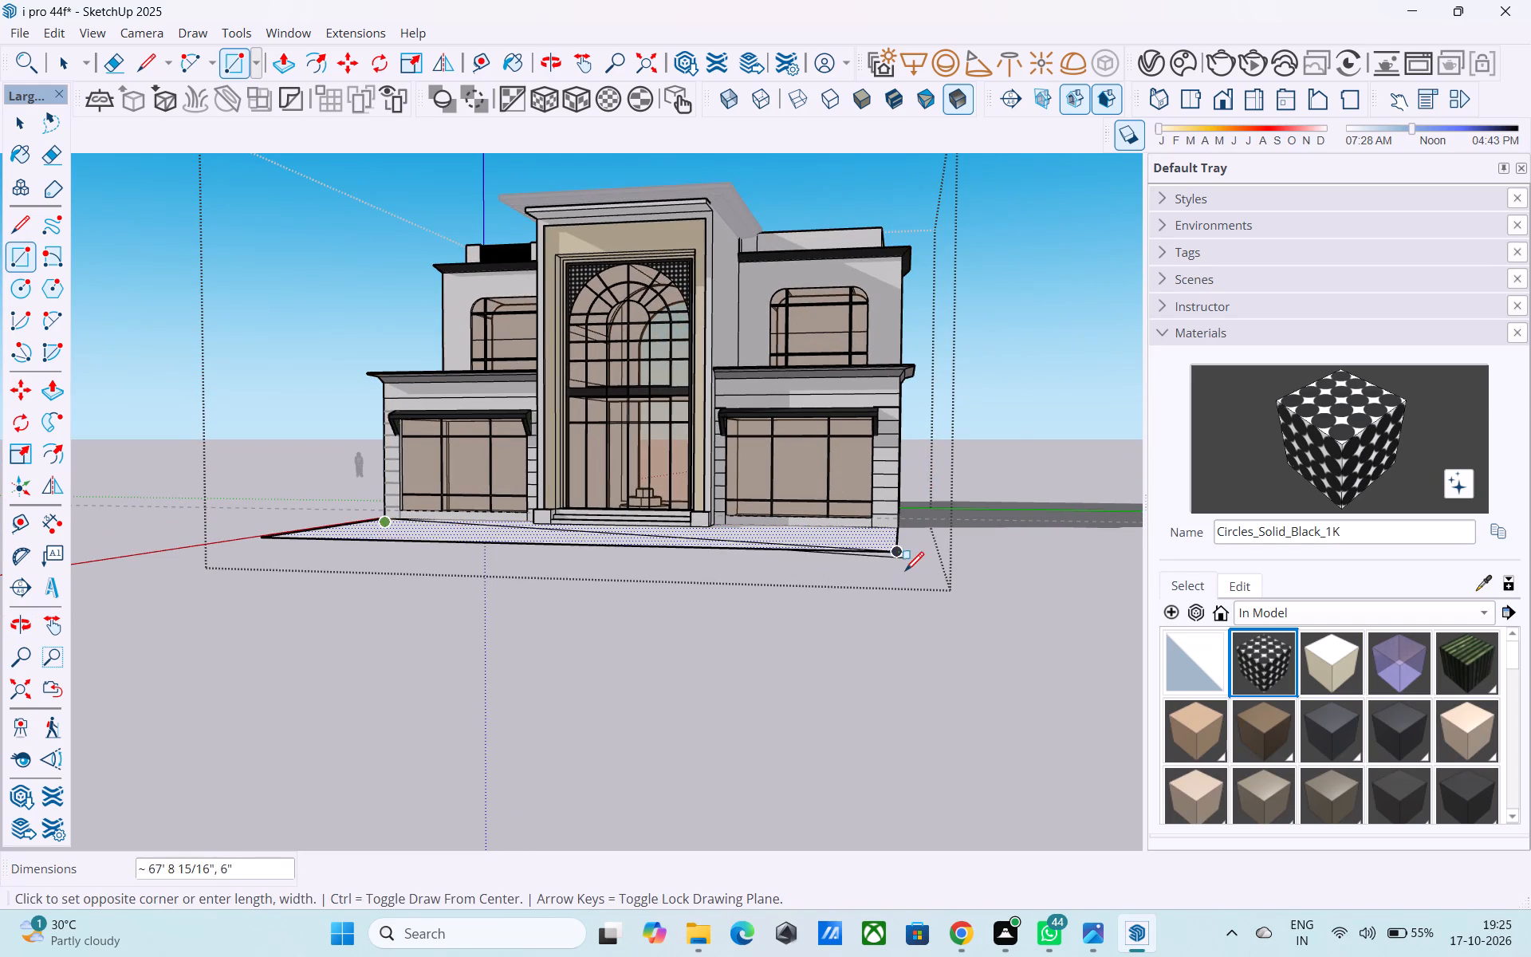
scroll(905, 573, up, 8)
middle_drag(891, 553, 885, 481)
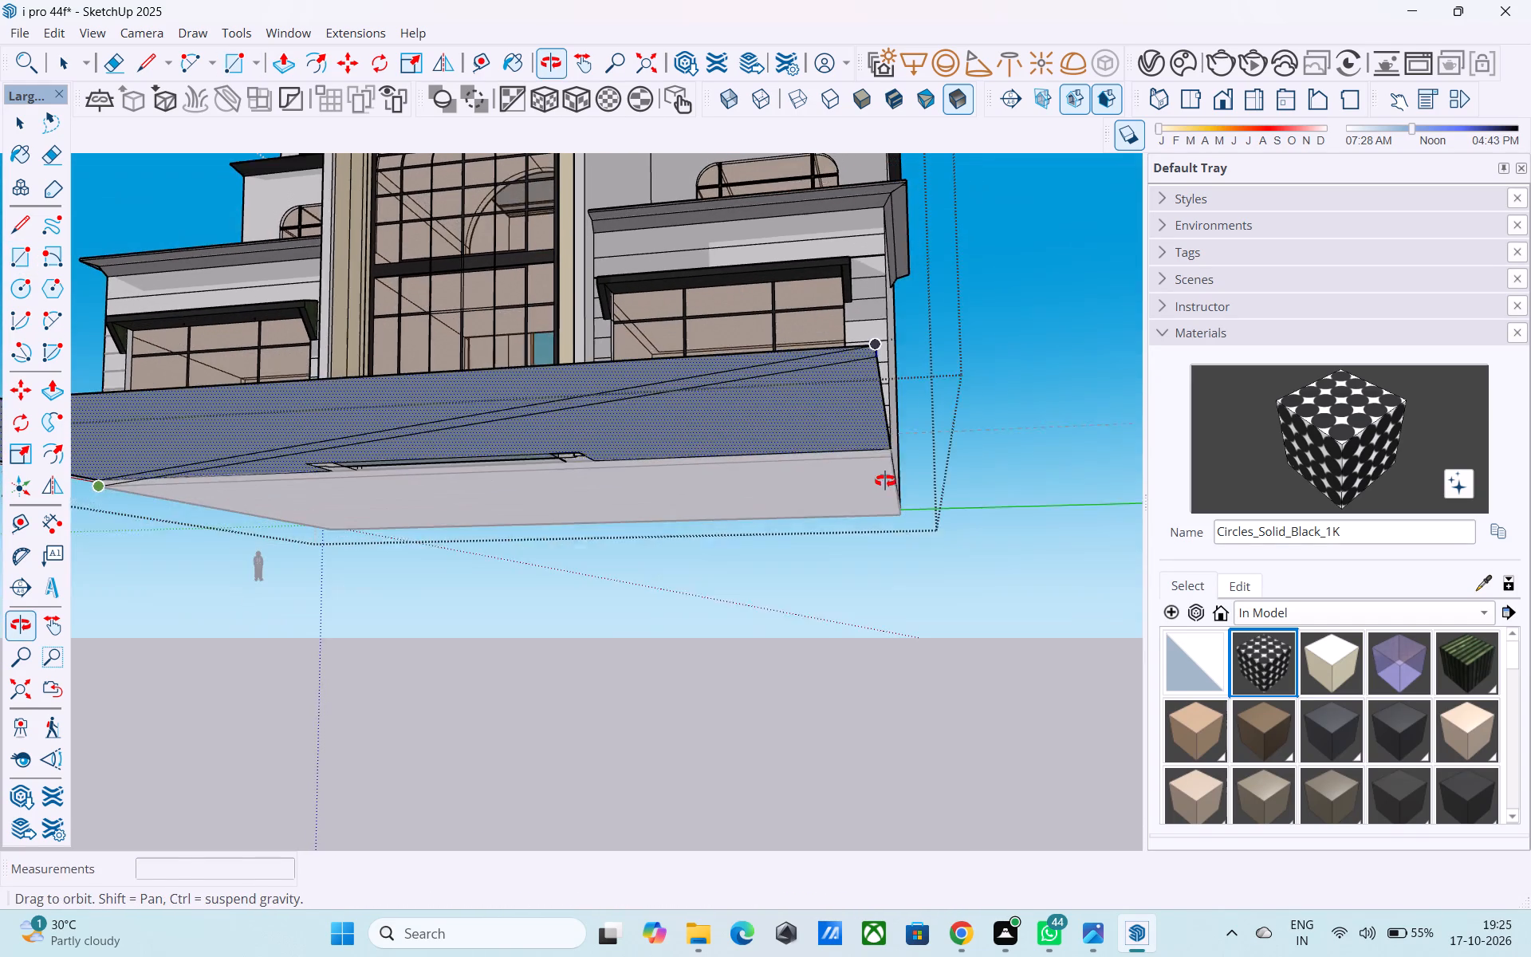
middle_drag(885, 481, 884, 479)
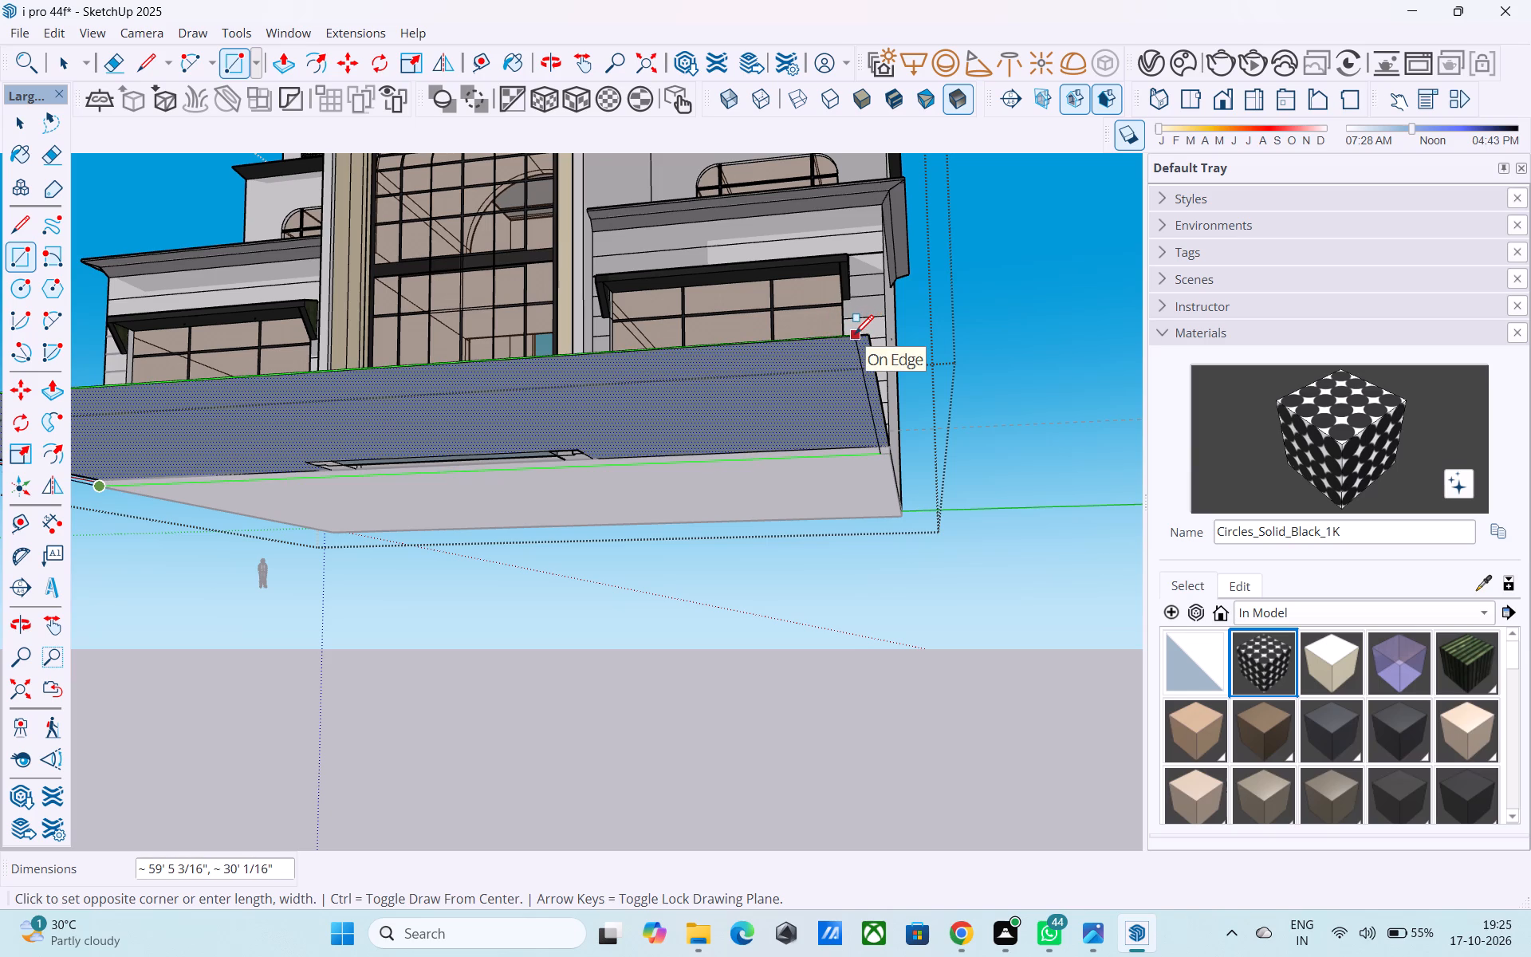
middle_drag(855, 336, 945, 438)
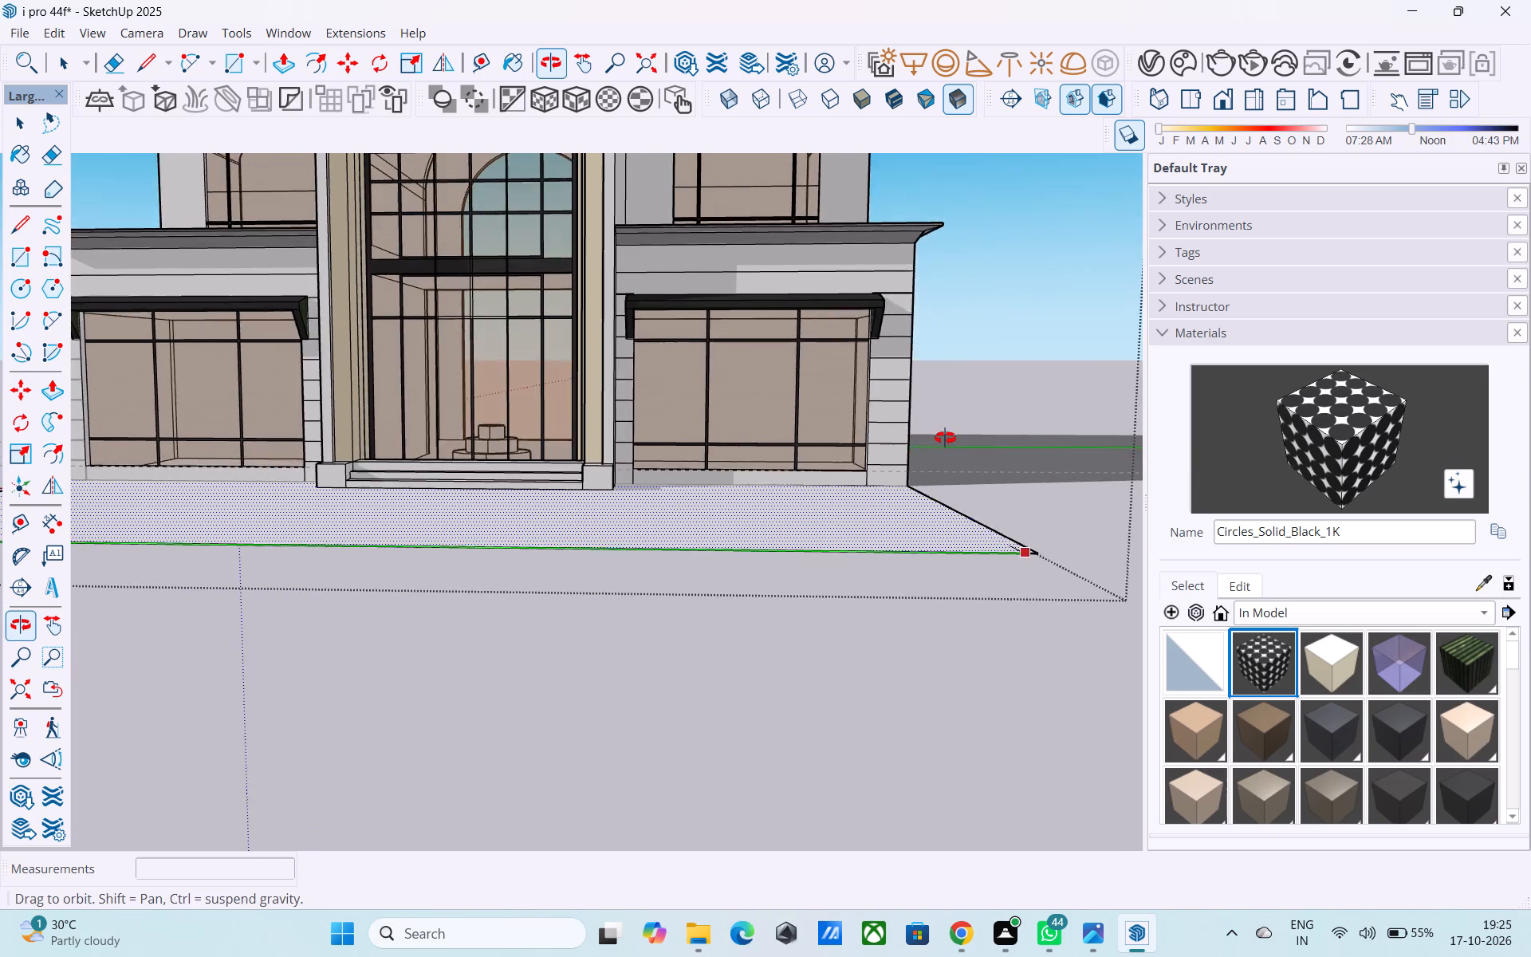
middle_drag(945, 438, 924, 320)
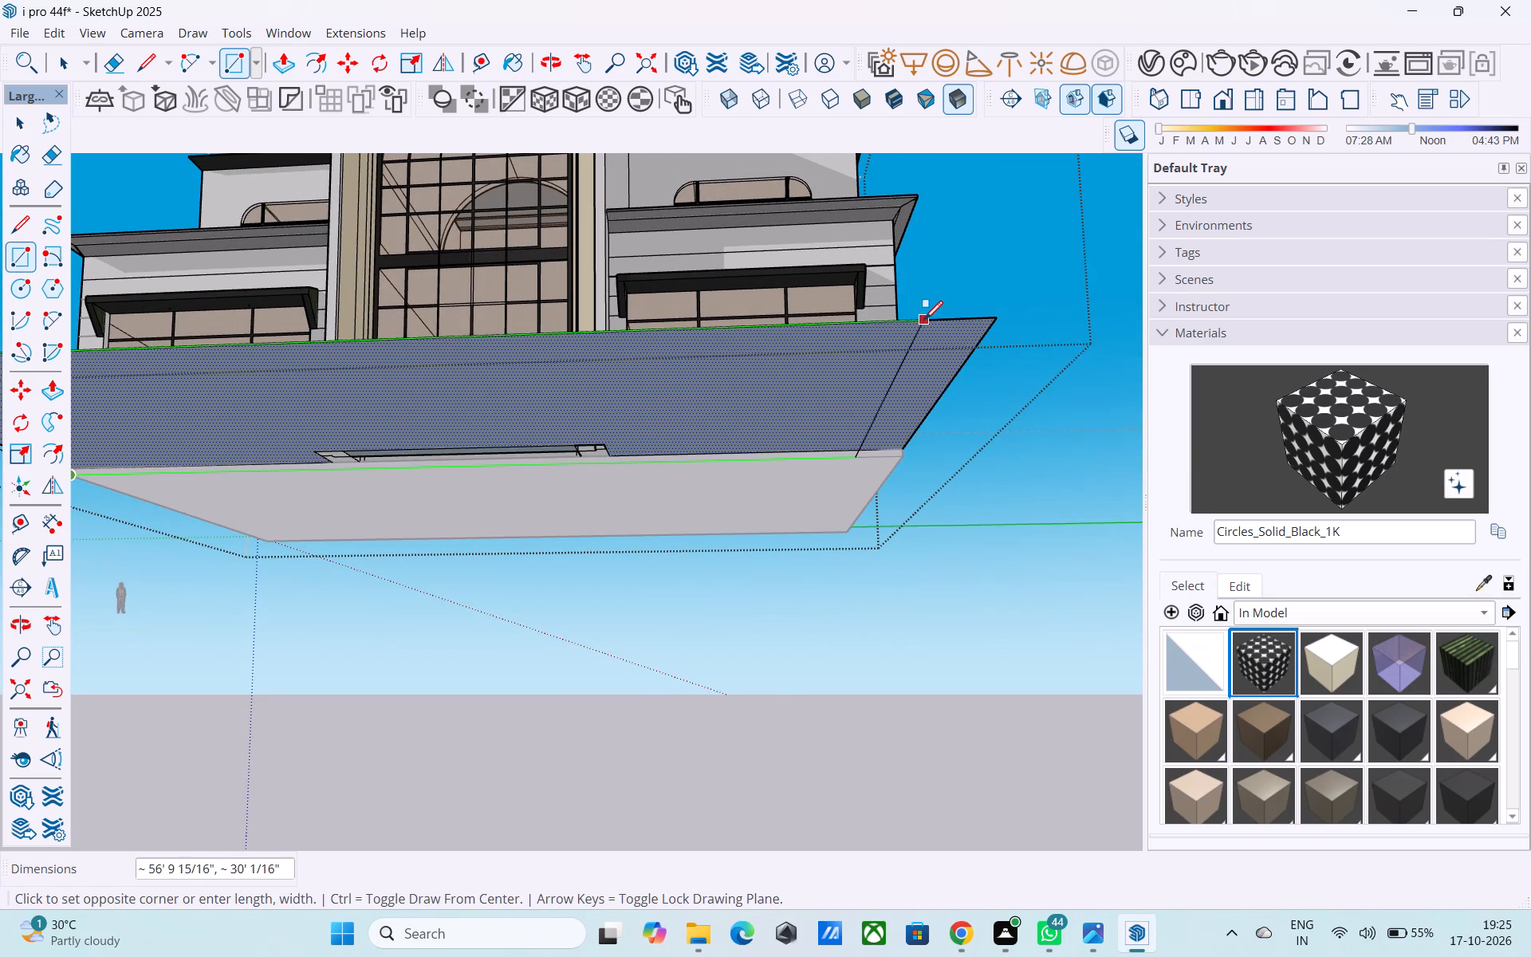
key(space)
Draw a 30' line forward from the facade's lower right base corner, parallel to the side edge of the ground face.
text(L)
middle_drag(914, 451, 910, 471)
scroll(910, 471, up, 4)
click(895, 469)
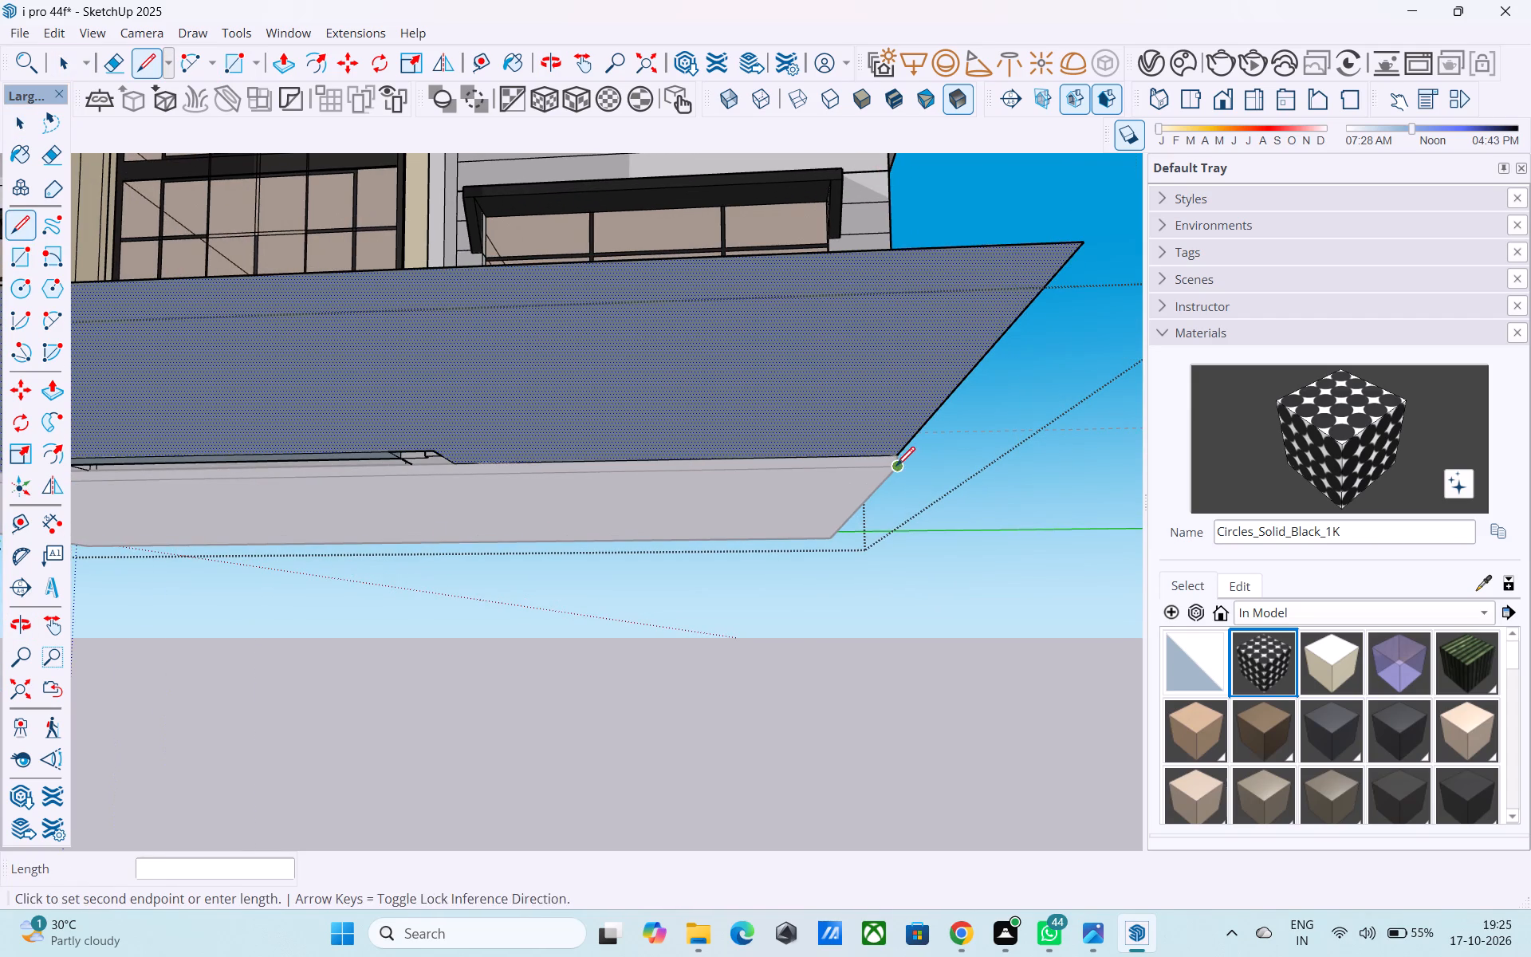
click(1088, 266)
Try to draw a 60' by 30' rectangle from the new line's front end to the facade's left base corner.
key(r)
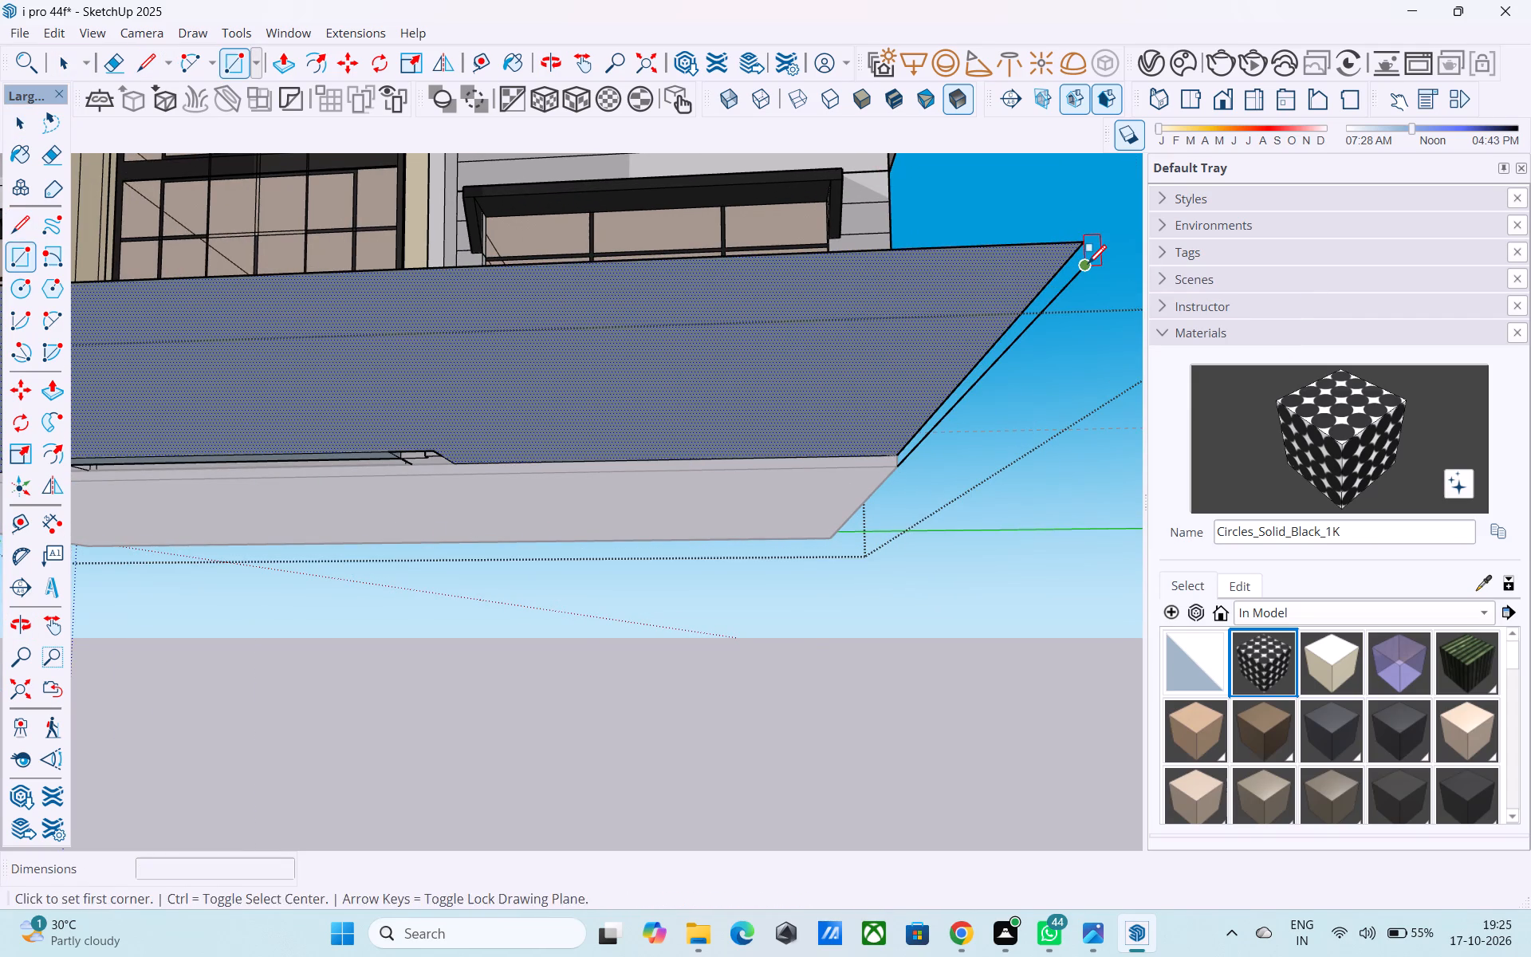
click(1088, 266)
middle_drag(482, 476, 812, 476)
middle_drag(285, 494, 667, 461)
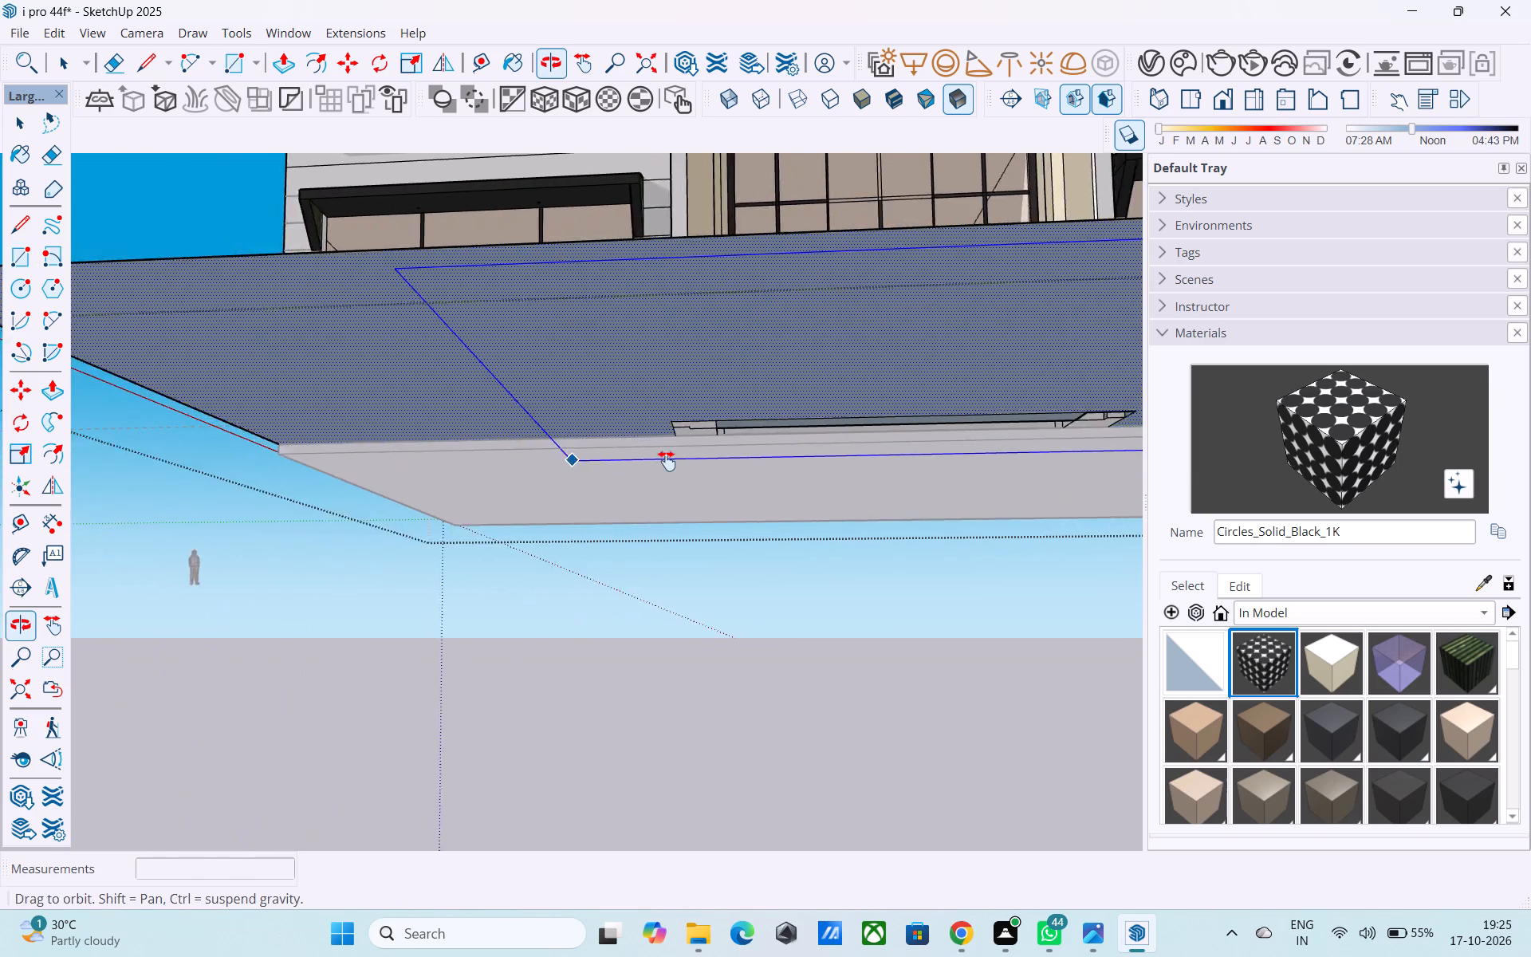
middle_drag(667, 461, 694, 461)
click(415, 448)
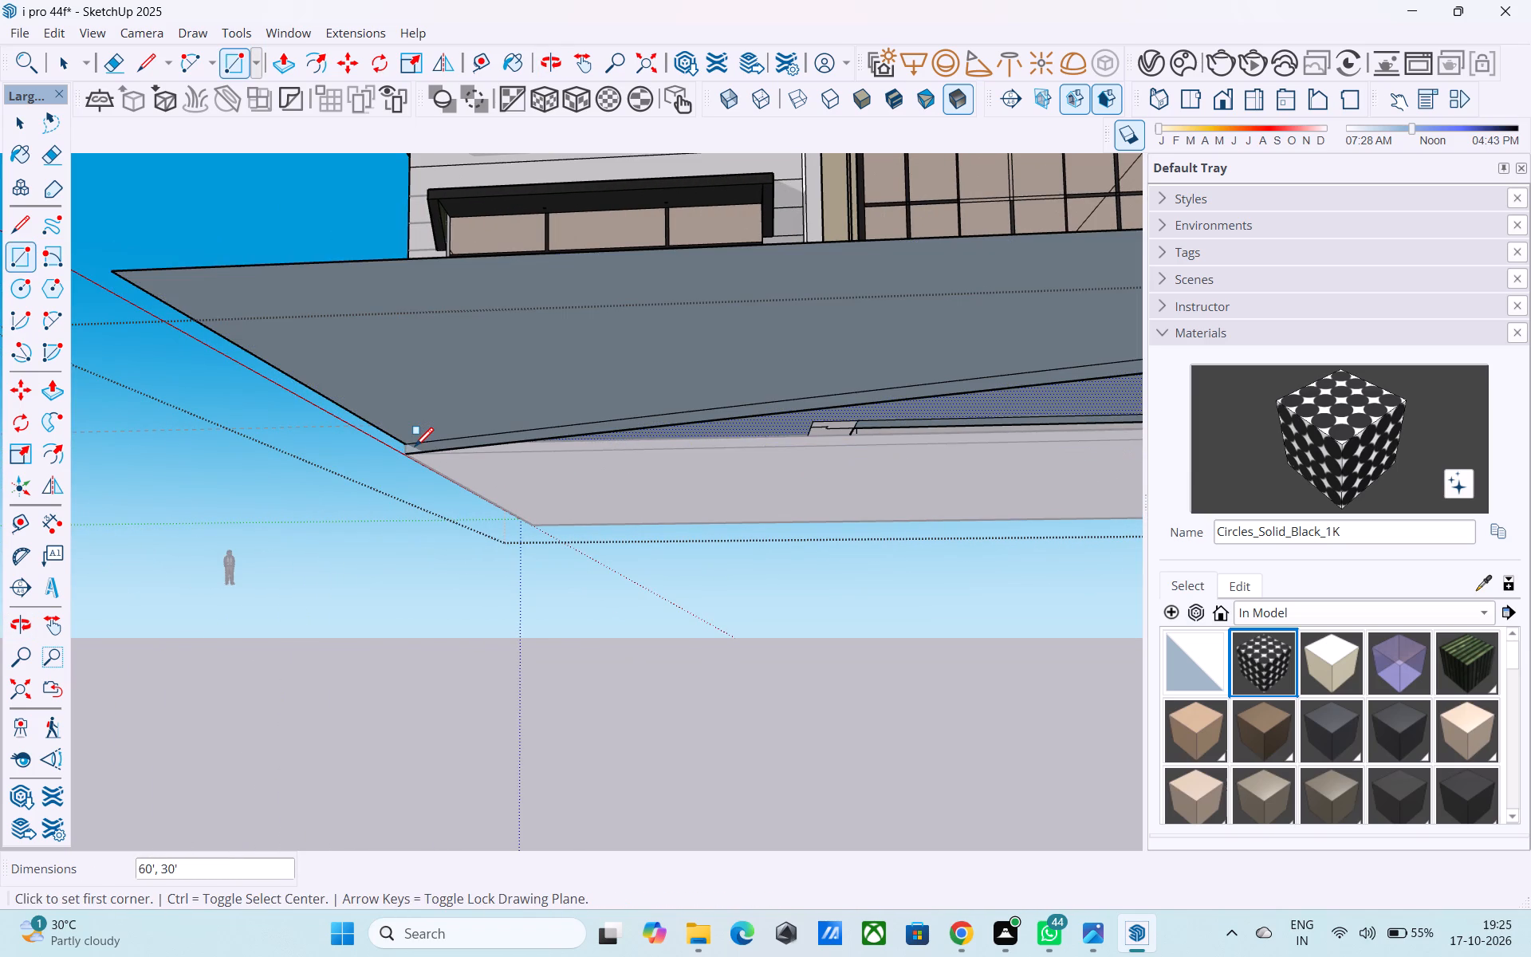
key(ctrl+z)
Draw a 30' by 60' rectangle beneath the ground face, from the facade's lower left base corner to the front end of the 30' line.
click(410, 451)
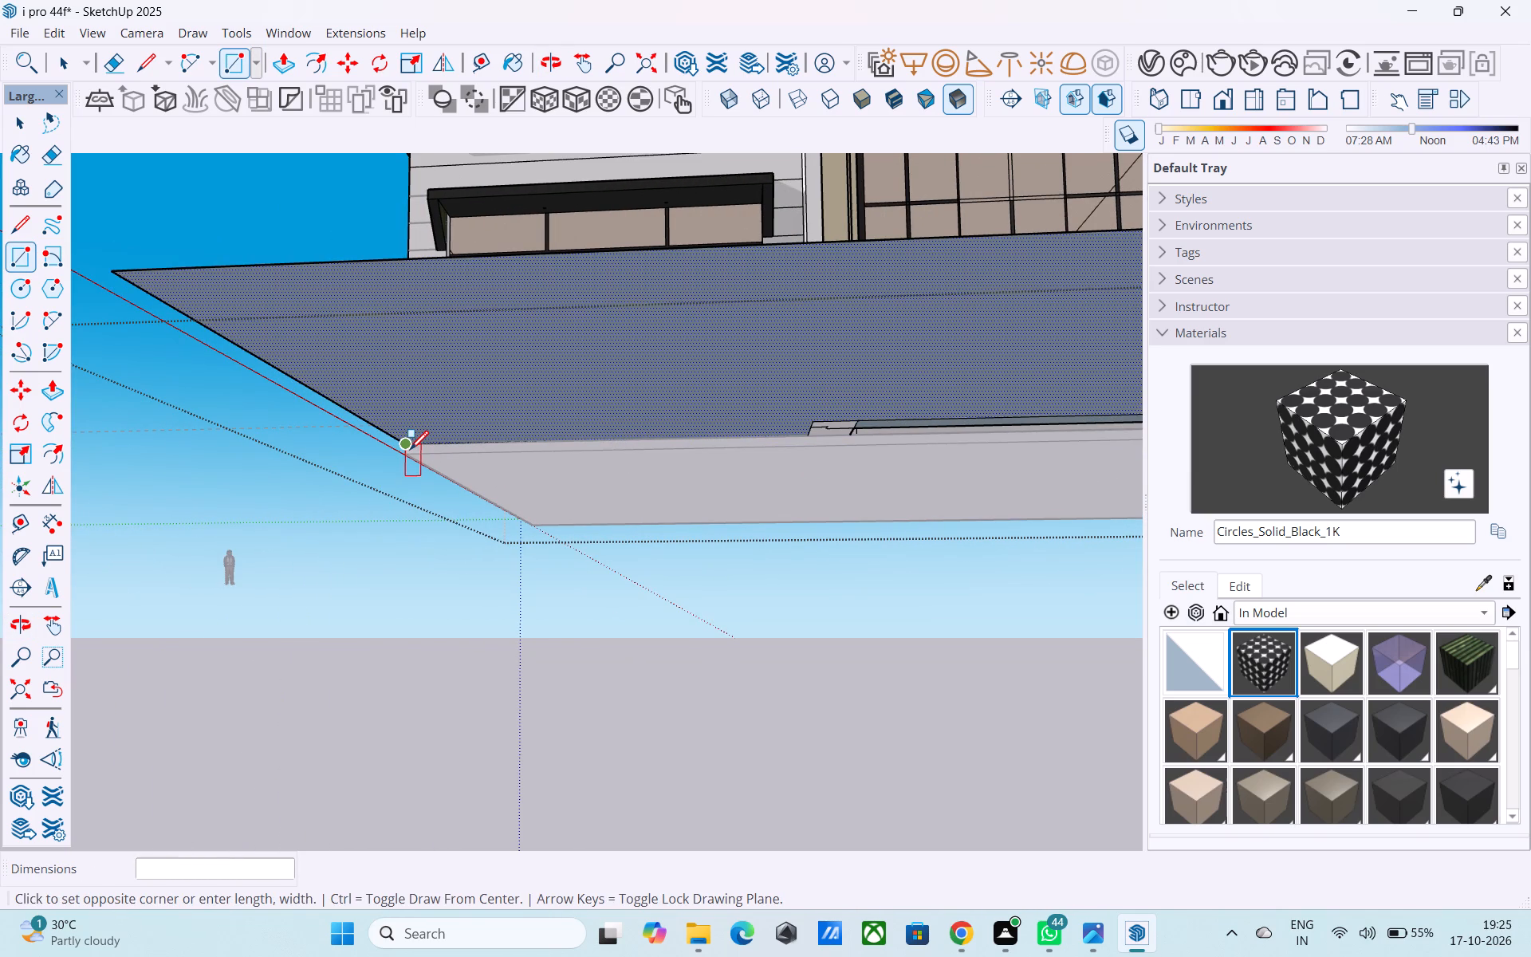
key(r)
click(413, 463)
scroll(432, 476, down, 8)
middle_drag(513, 528, 336, 498)
middle_drag(699, 384, 738, 431)
scroll(799, 459, up, 3)
click(844, 403)
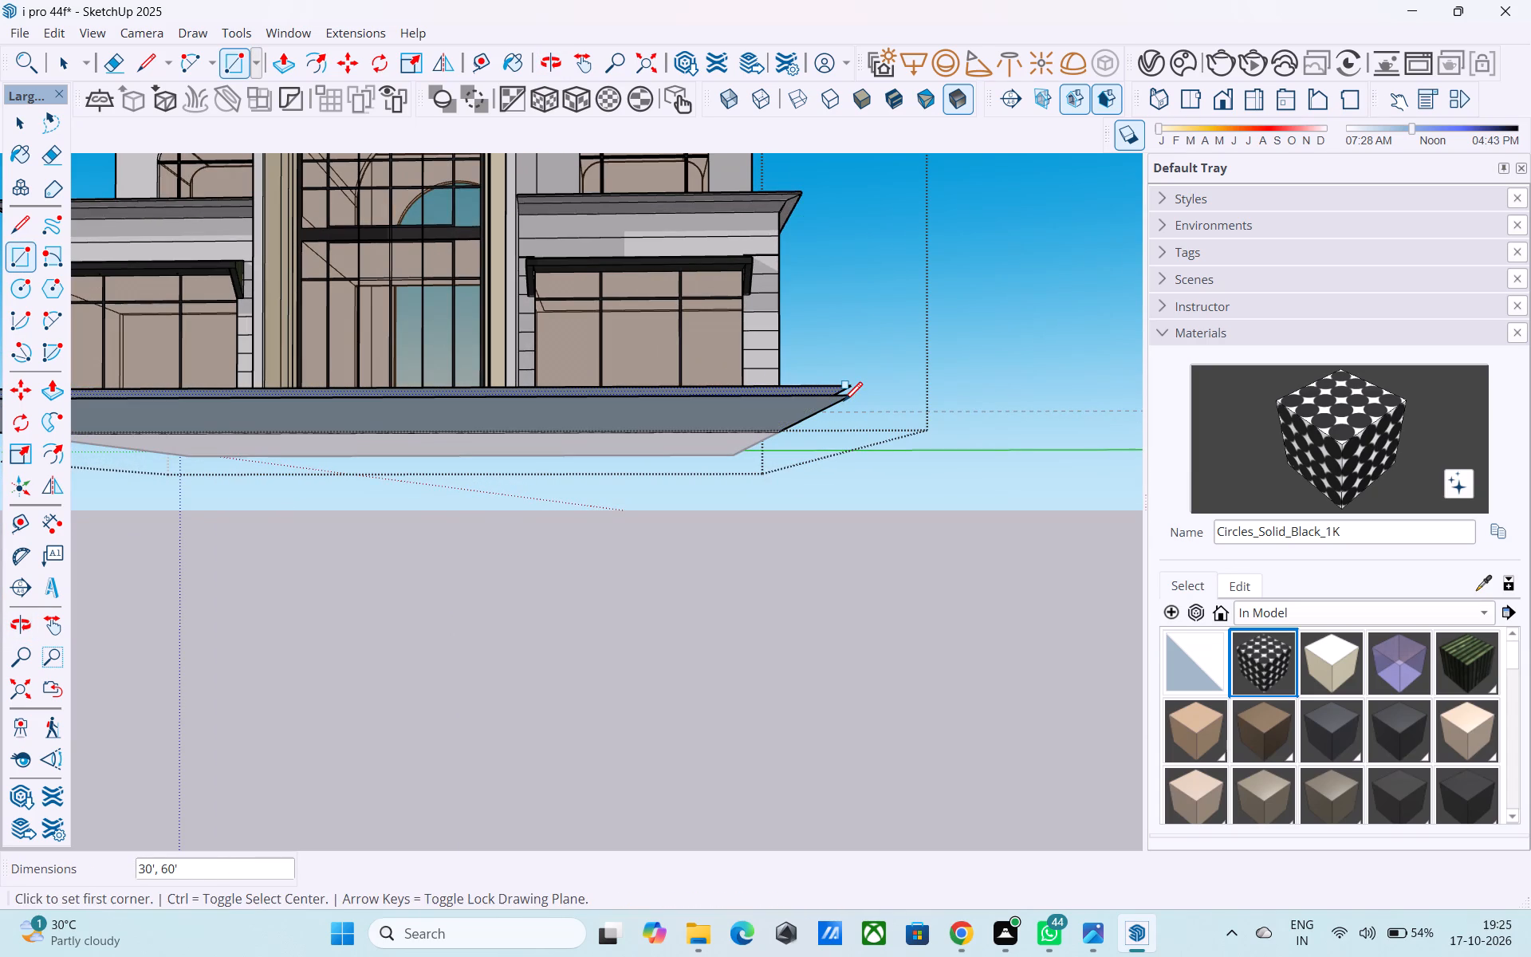
Connect the upper and lower ground outlines with 6" vertical edges at the front right corner and the facade's right base corner.
key(l)
click(844, 402)
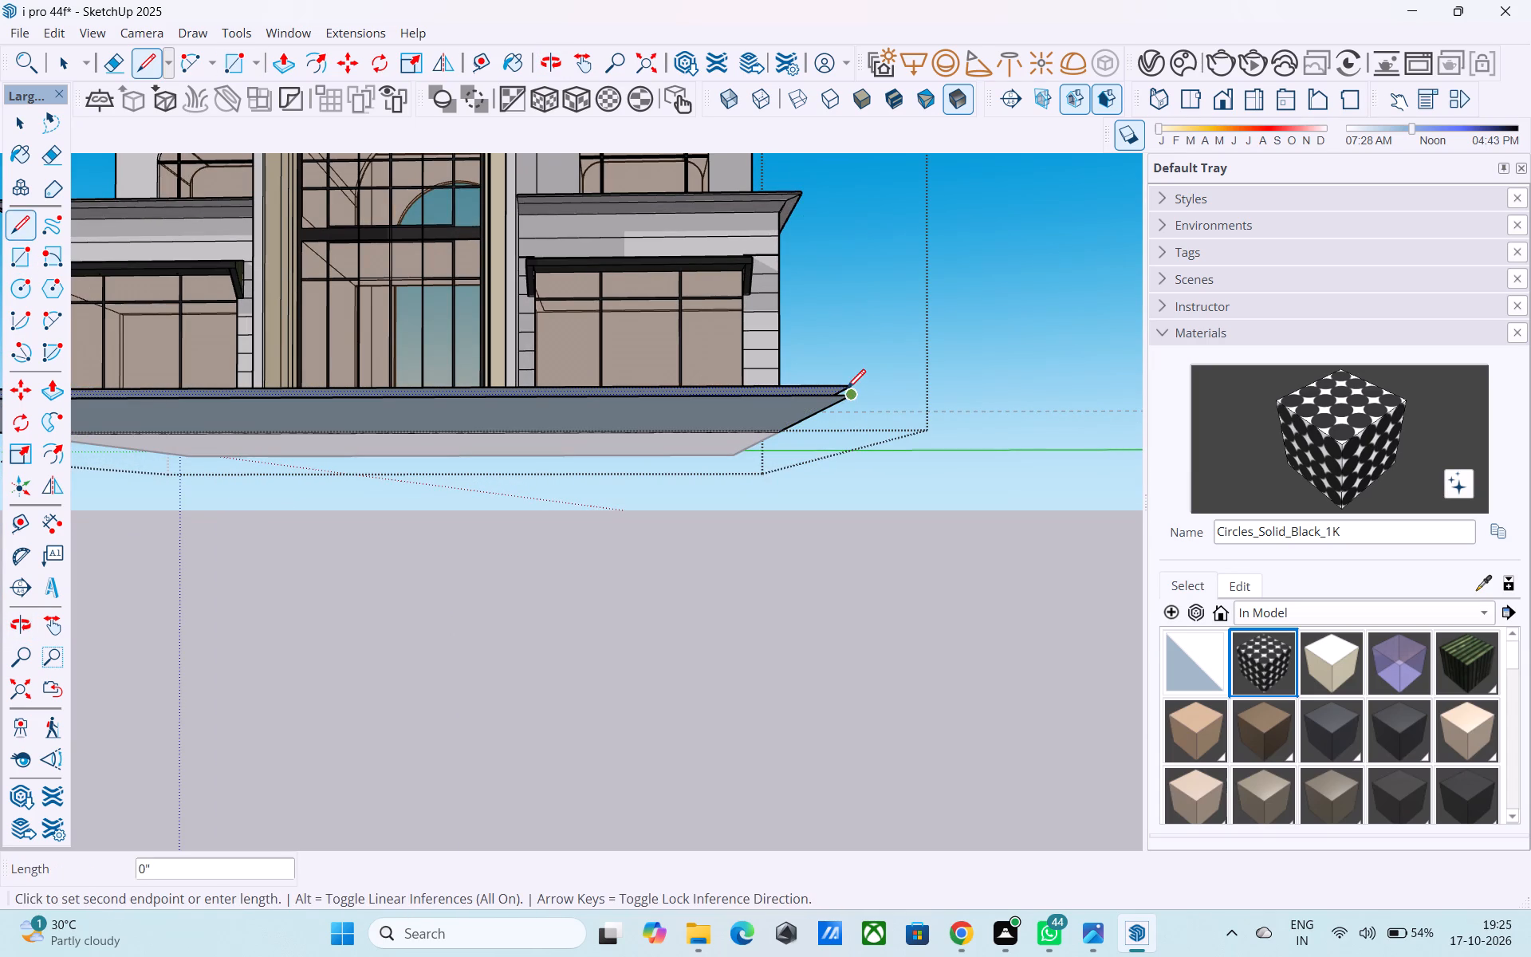
scroll(847, 389, up, 15)
click(861, 384)
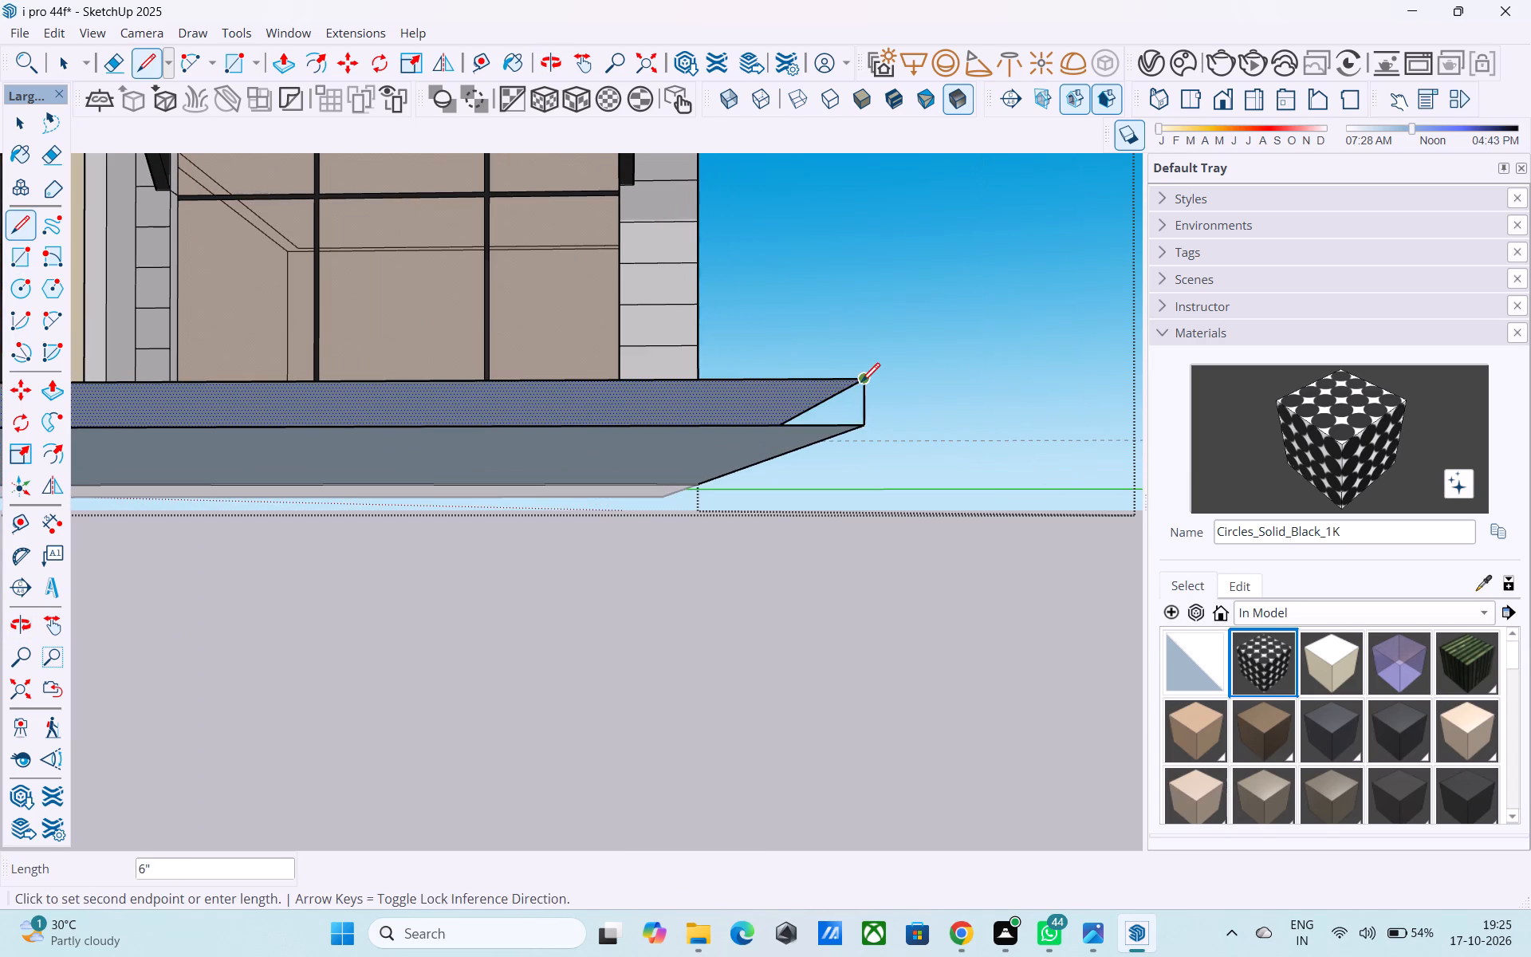
scroll(860, 385, down, 5)
middle_drag(858, 395, 787, 417)
scroll(667, 494, up, 6)
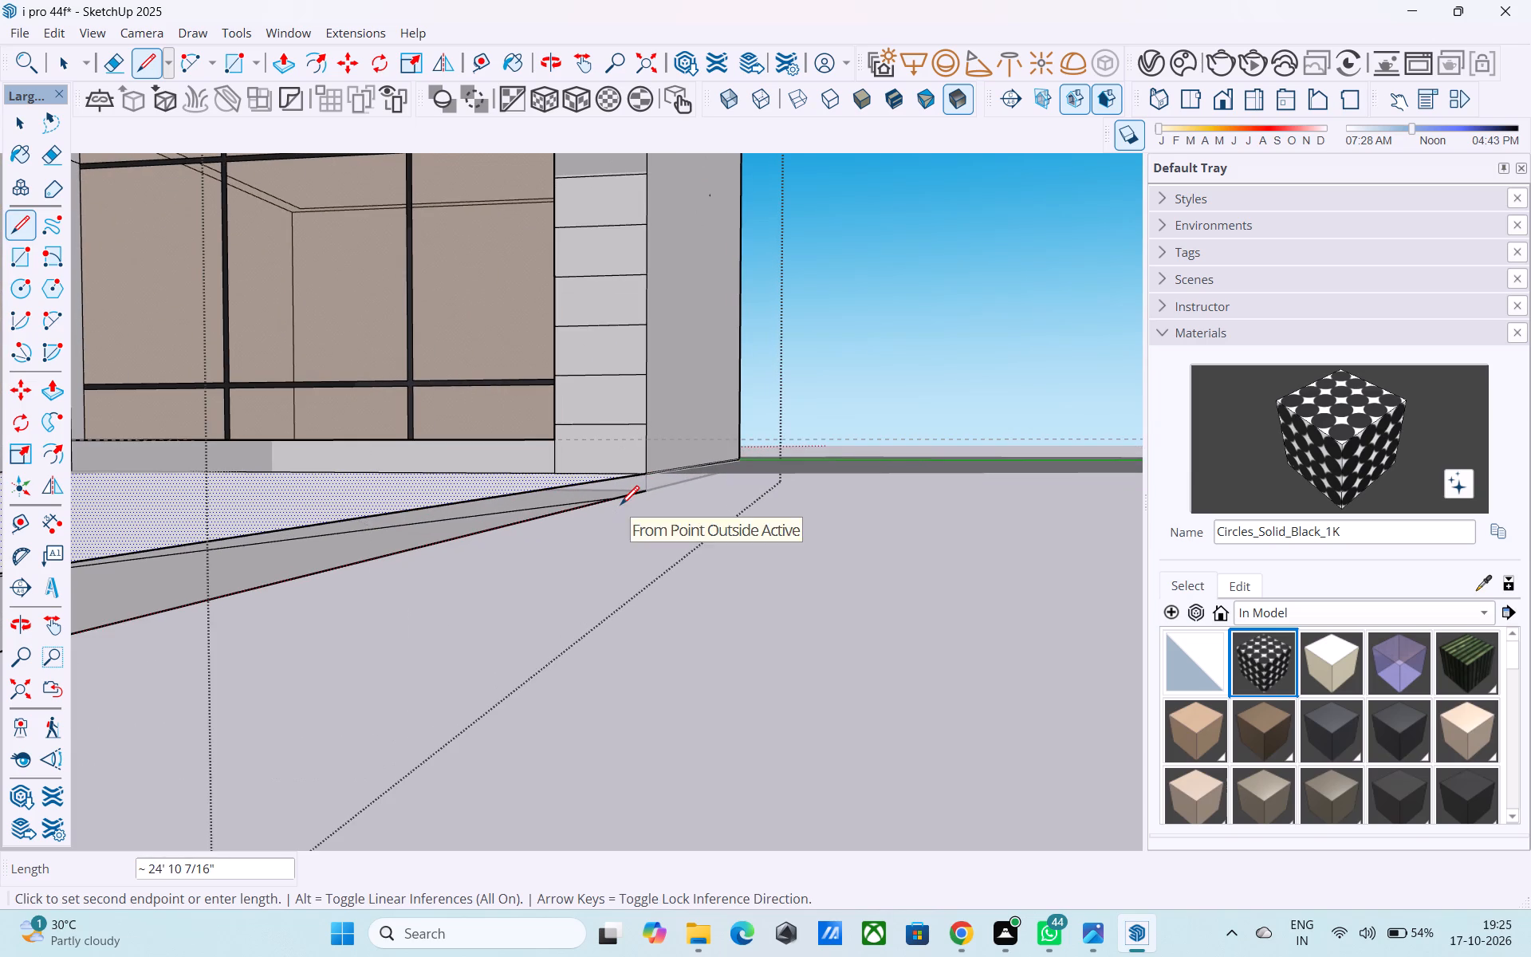
key(l)
scroll(630, 491, up, 2)
click(646, 487)
click(649, 473)
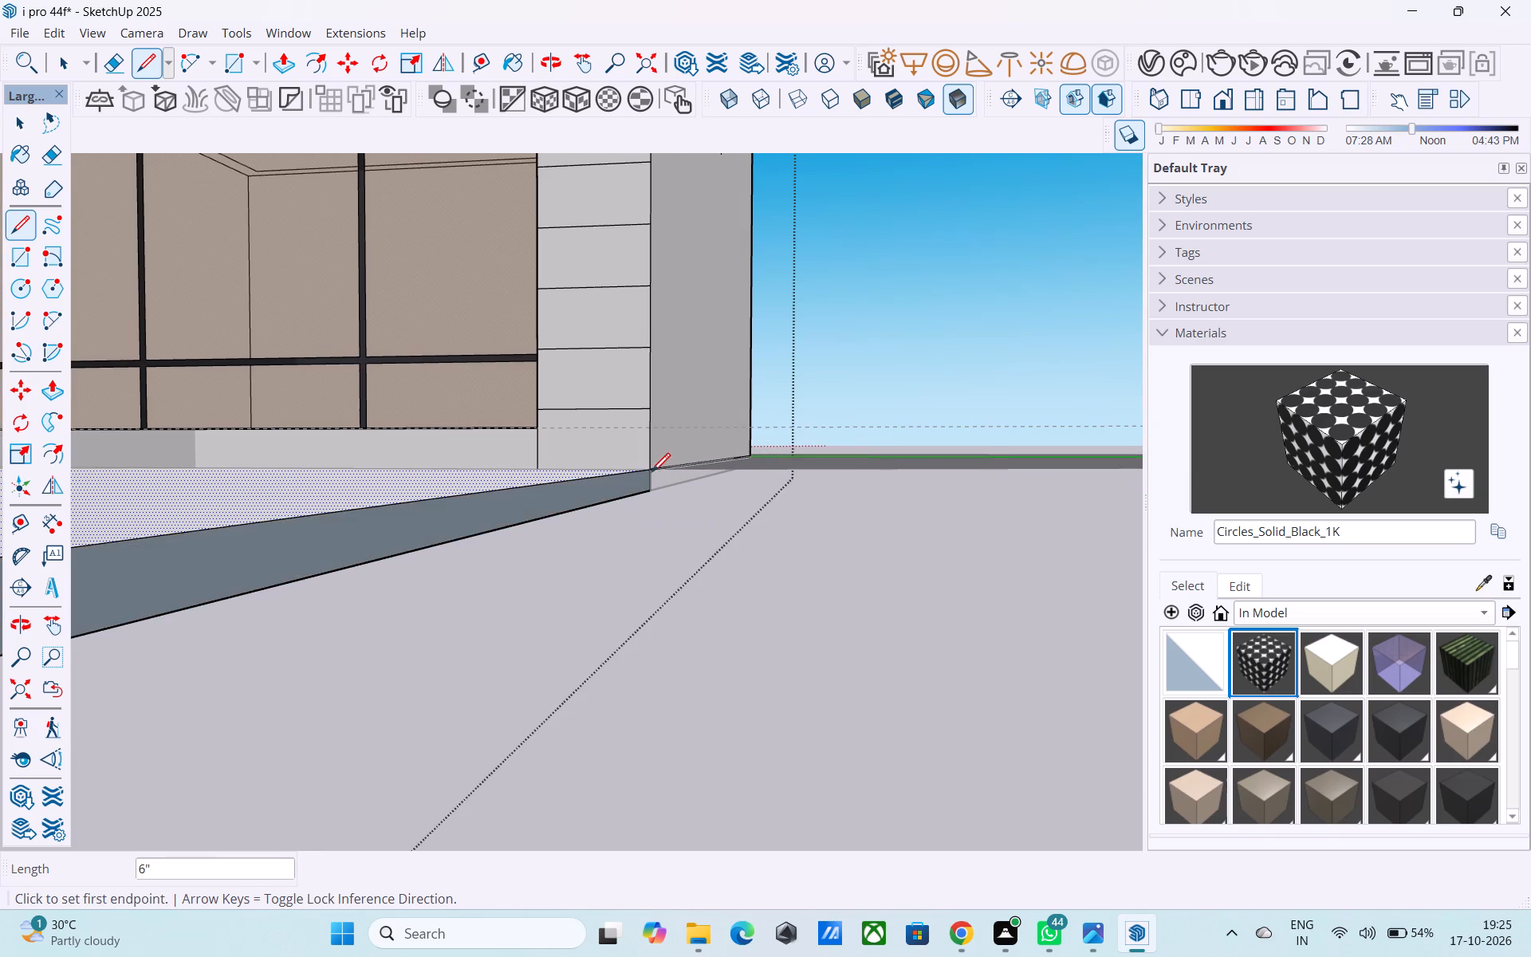
Reverse the narrow face on the right side of the ground slab.
scroll(928, 499, down, 10)
scroll(730, 553, up, 3)
key(space)
click(727, 553)
right_click(727, 555)
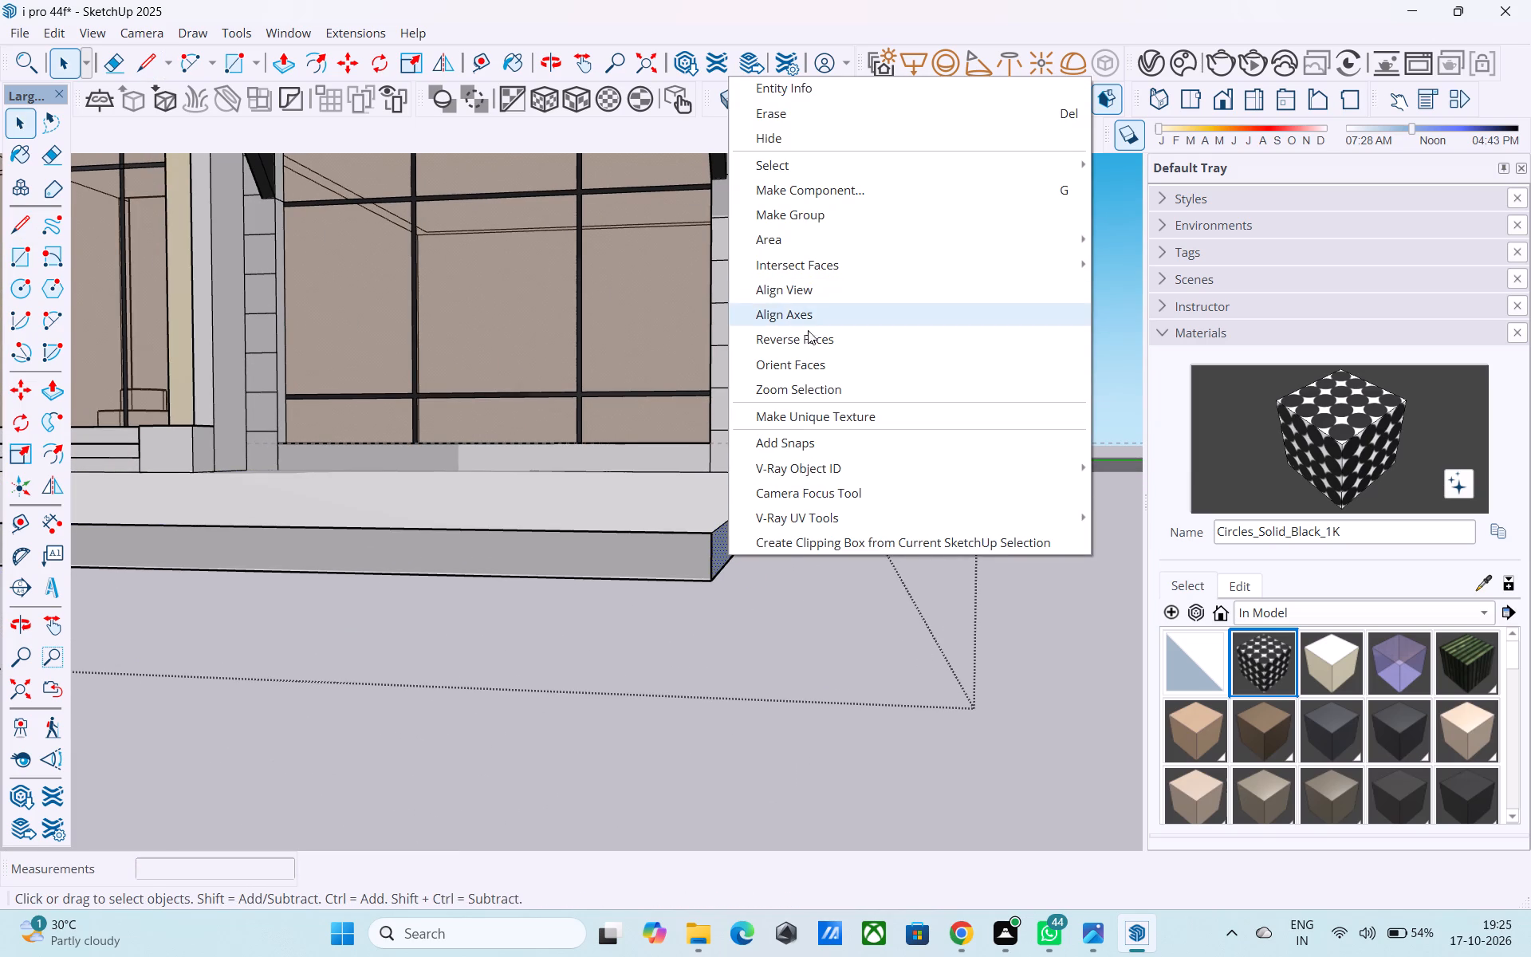
click(809, 334)
Reverse the narrow face along the front of the ground slab.
scroll(911, 410, down, 8)
middle_drag(338, 479, 354, 483)
middle_drag(363, 484, 396, 491)
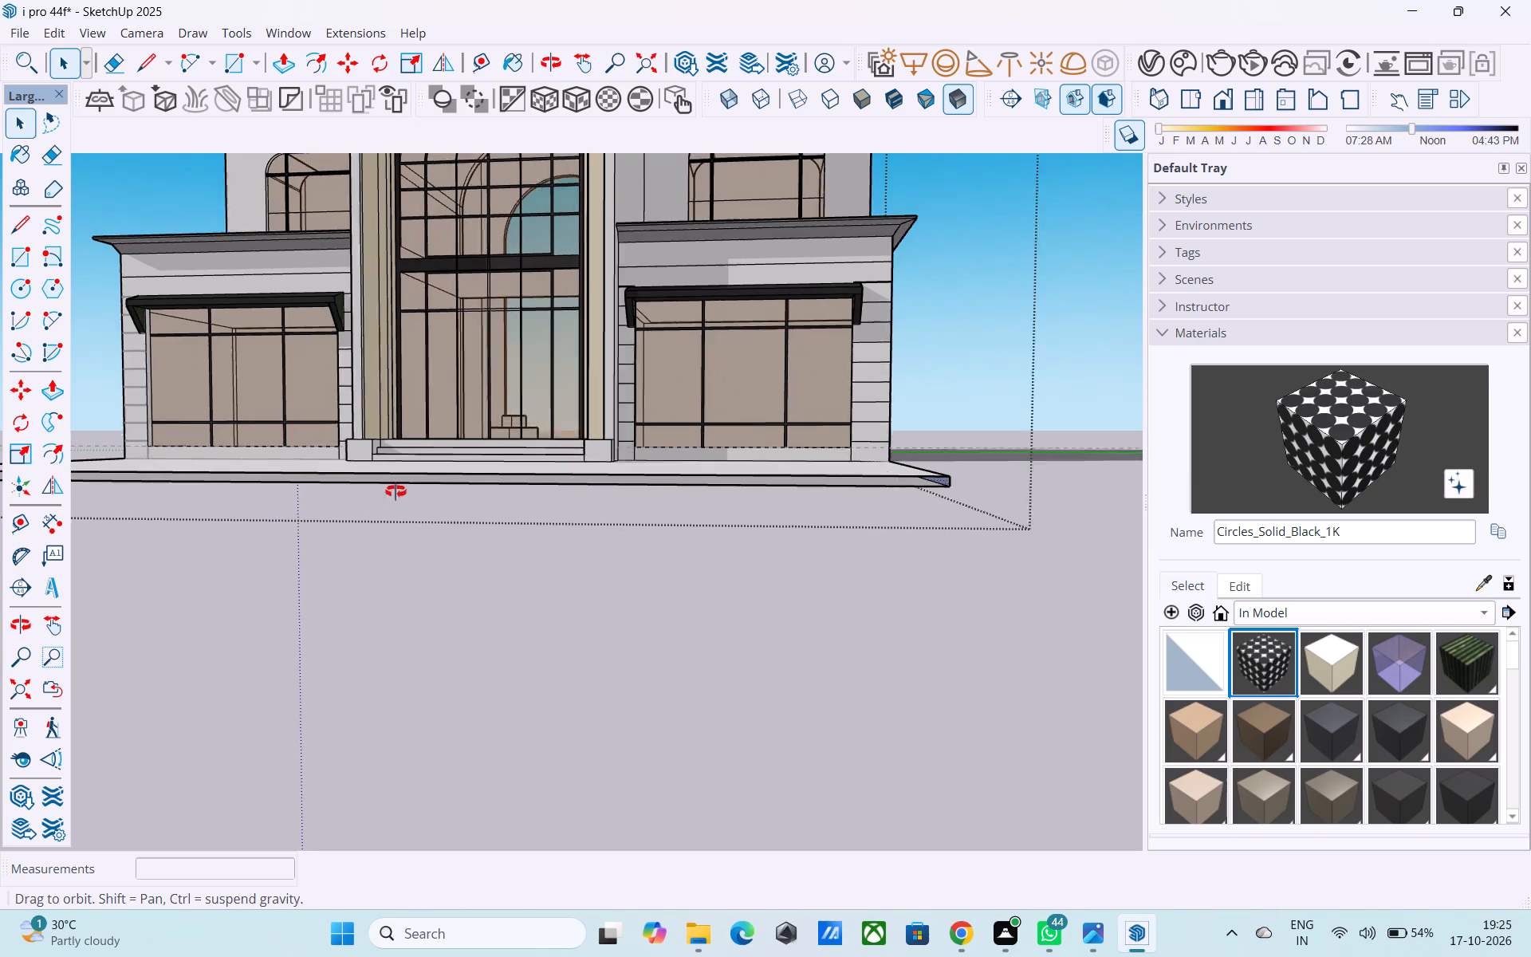
middle_drag(396, 491, 549, 506)
scroll(358, 542, up, 3)
middle_drag(266, 566, 267, 550)
scroll(277, 545, up, 2)
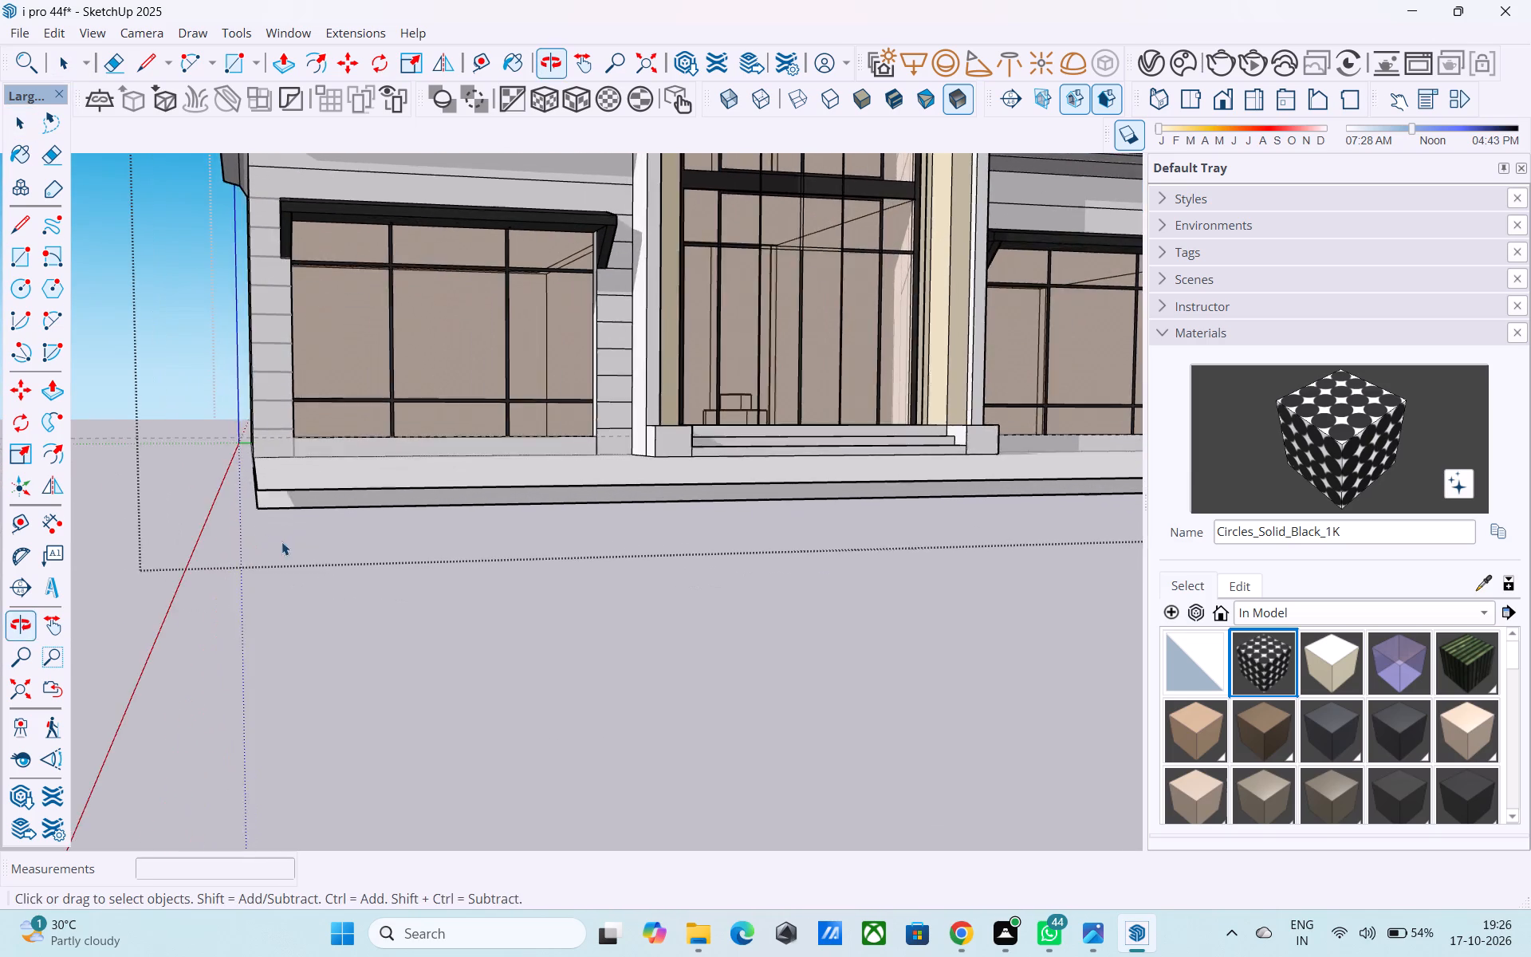
scroll(281, 542, up, 4)
click(315, 498)
right_click(313, 498)
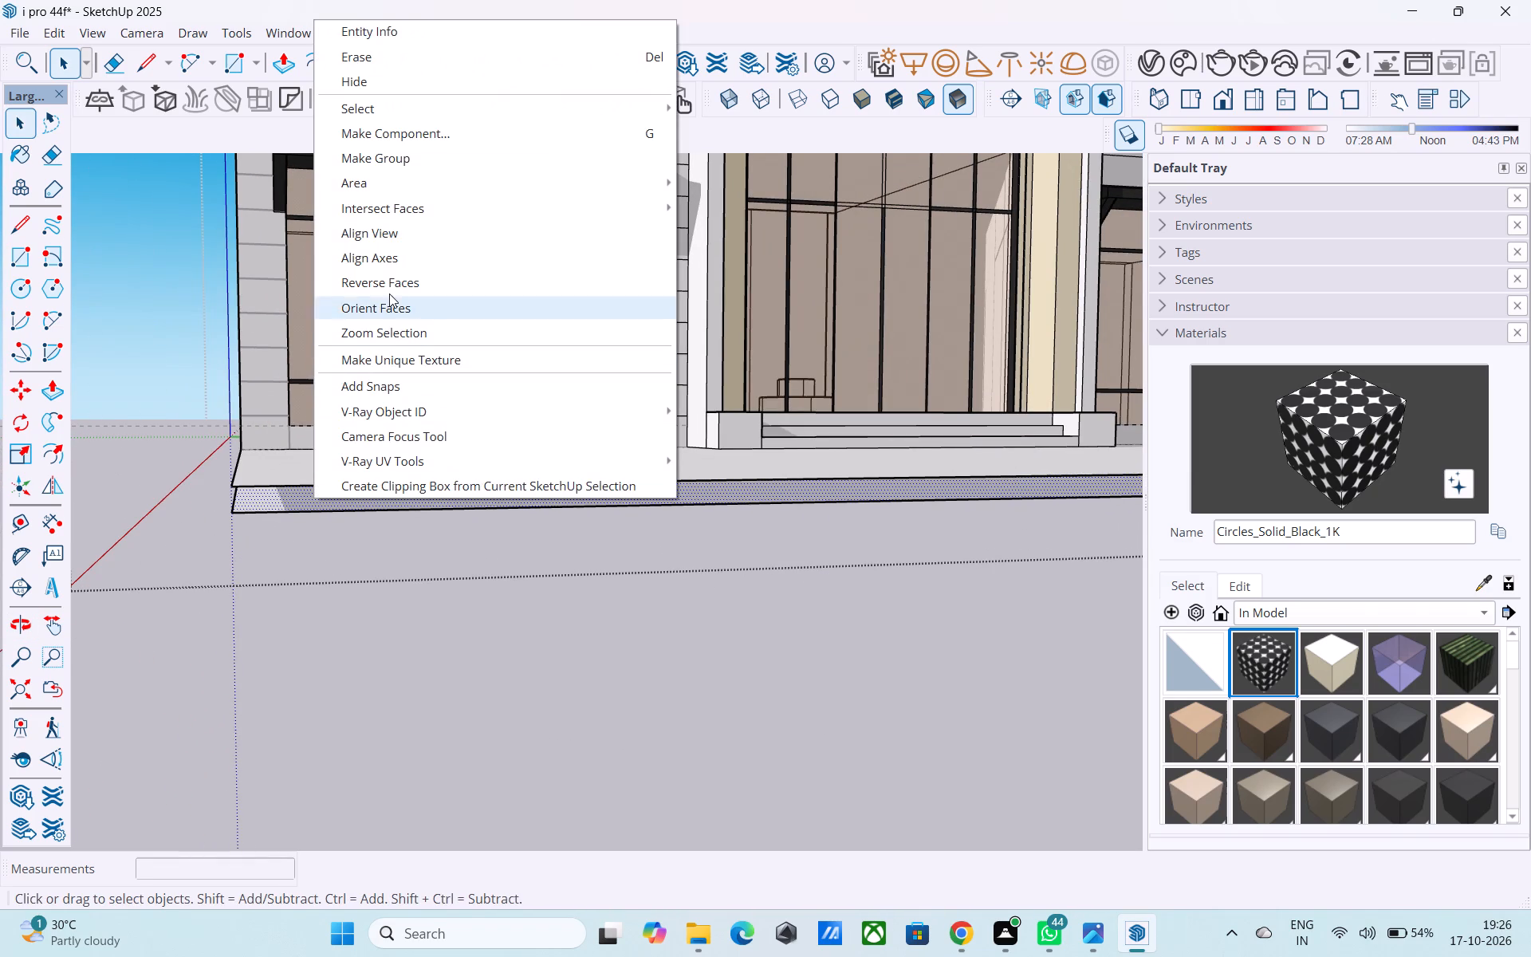
click(388, 286)
Draw vertical edges between the upper and lower outlines at the slab's front left corner and the facade's left base corner.
key(l)
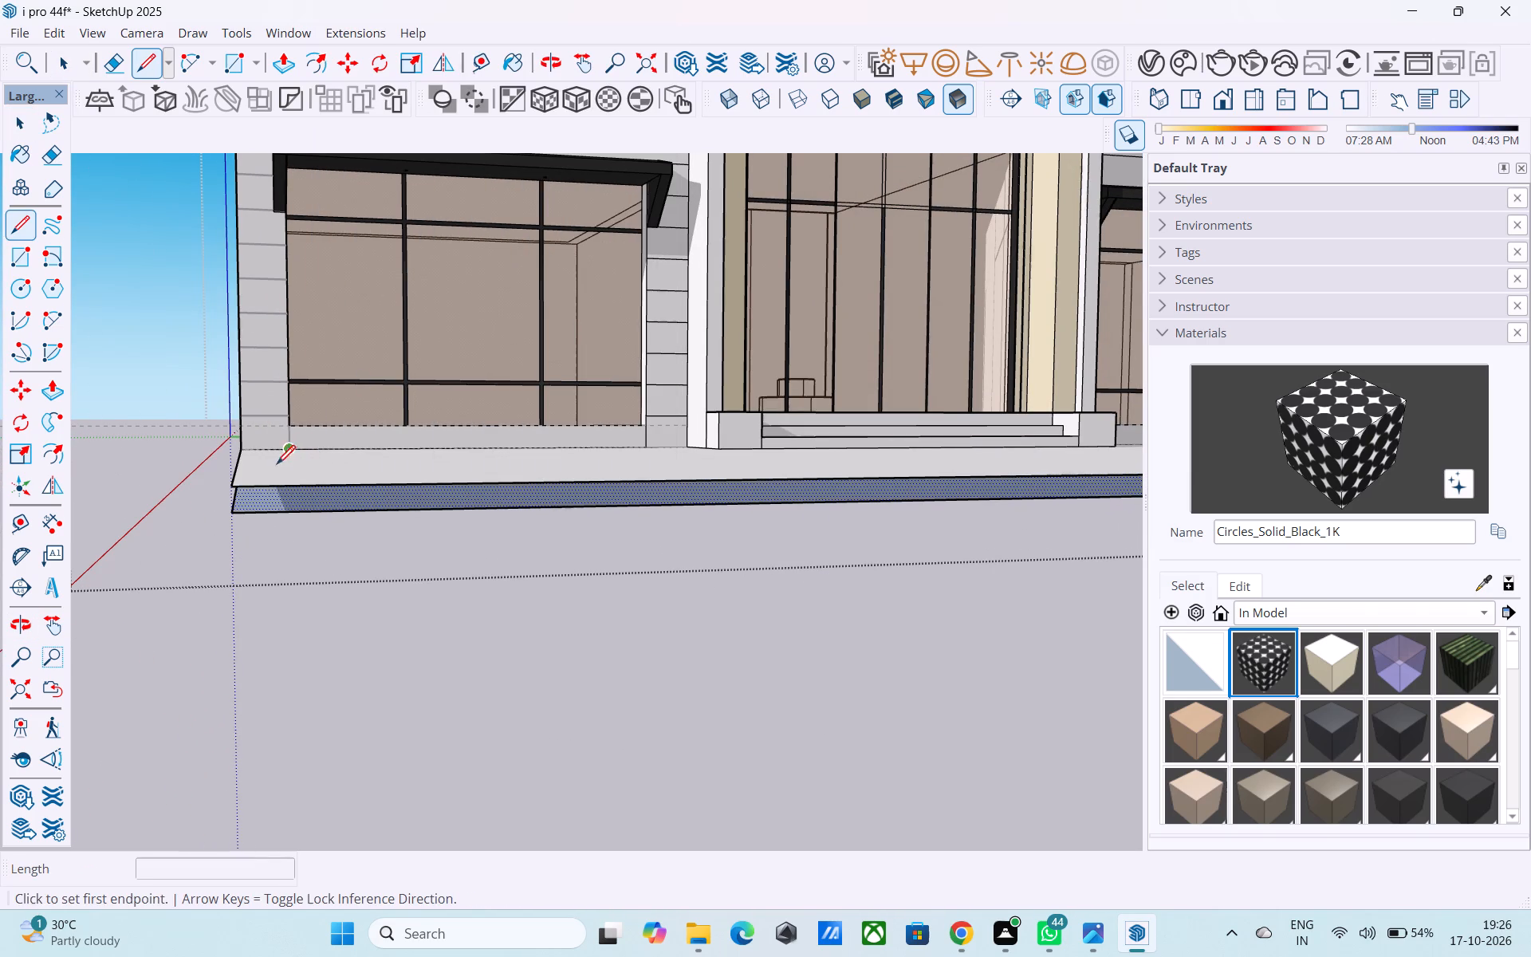
click(241, 484)
click(239, 503)
middle_drag(239, 504, 269, 510)
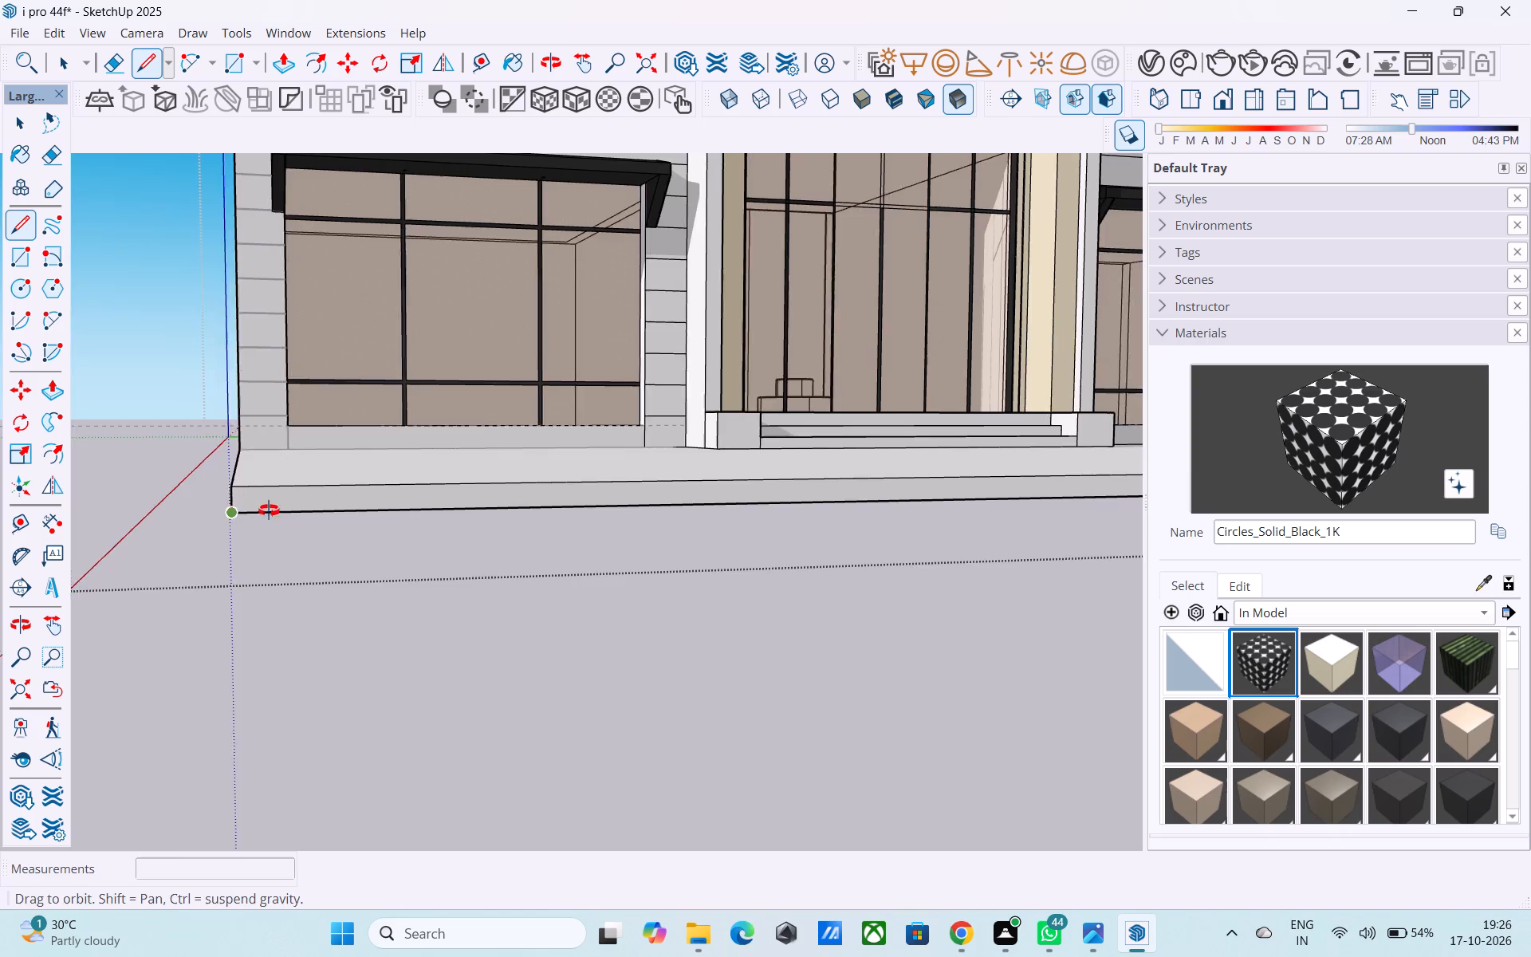
middle_drag(269, 510, 595, 520)
scroll(354, 465, up, 8)
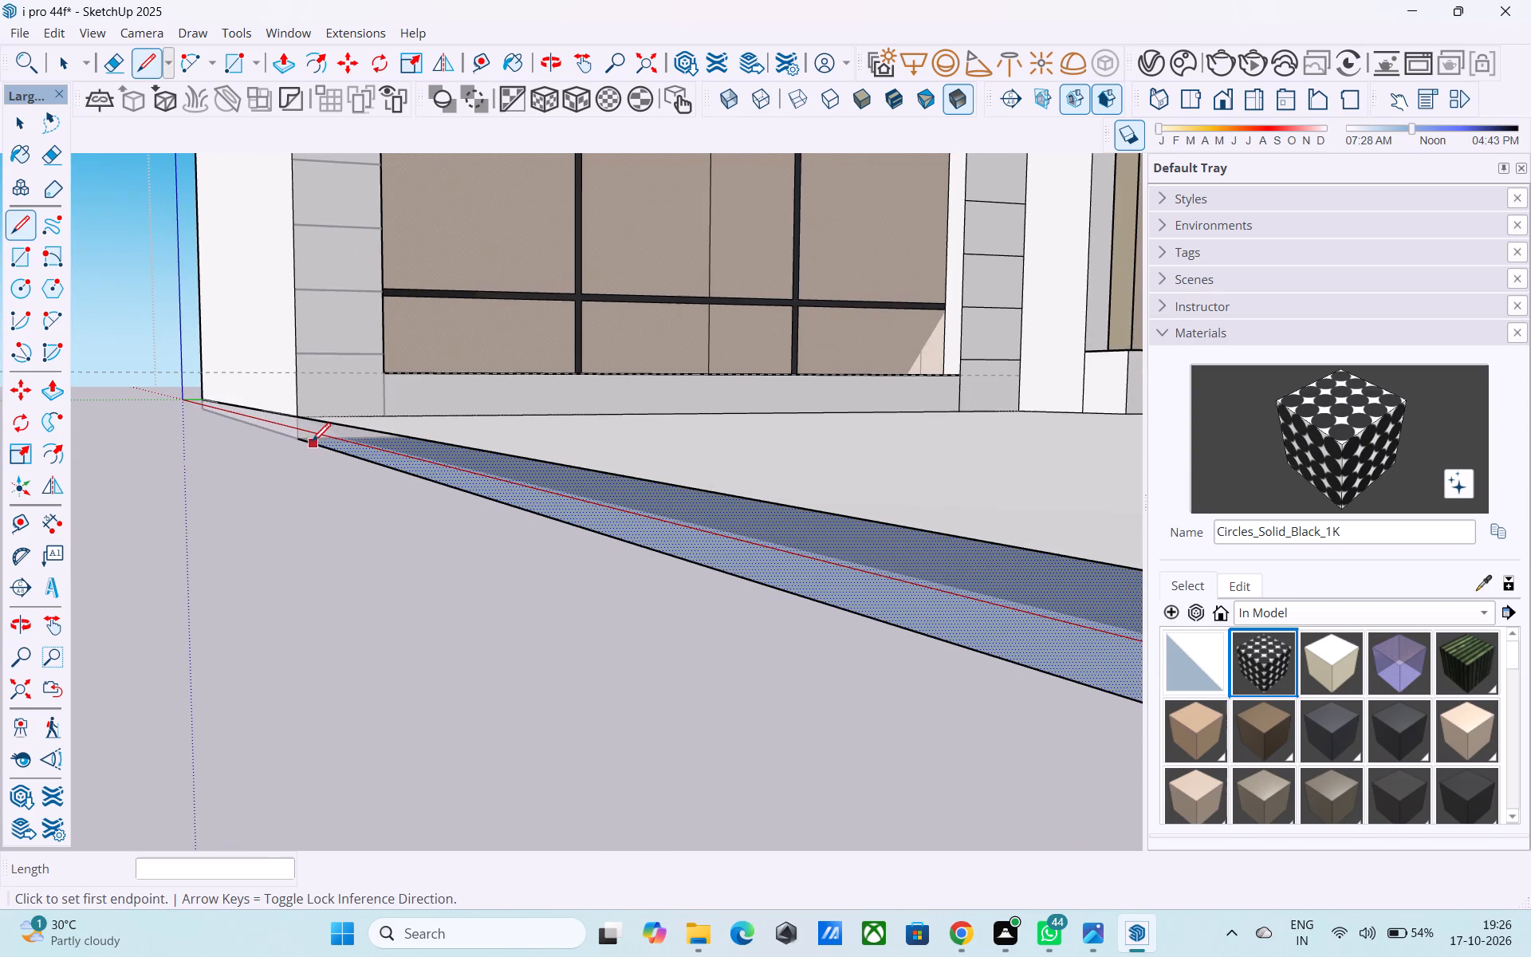
click(302, 442)
click(293, 413)
Save the model.
scroll(296, 415, down, 9)
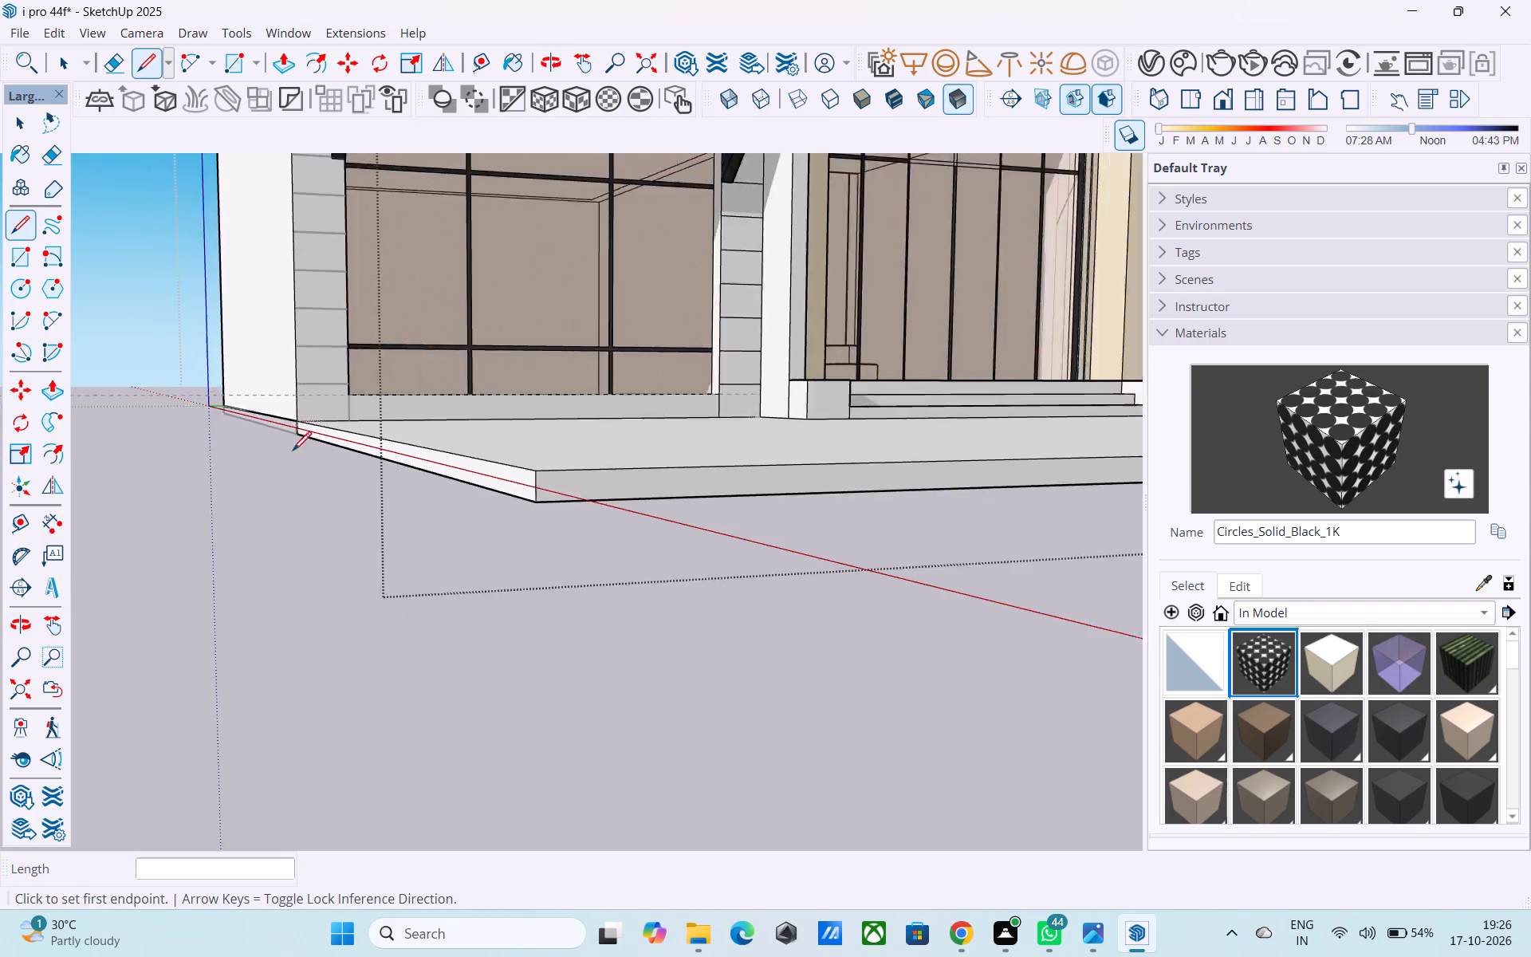
scroll(293, 452, down, 2)
middle_drag(341, 465, 240, 550)
scroll(240, 551, down, 9)
middle_drag(266, 546, 259, 569)
key(space)
scroll(360, 573, down, 5)
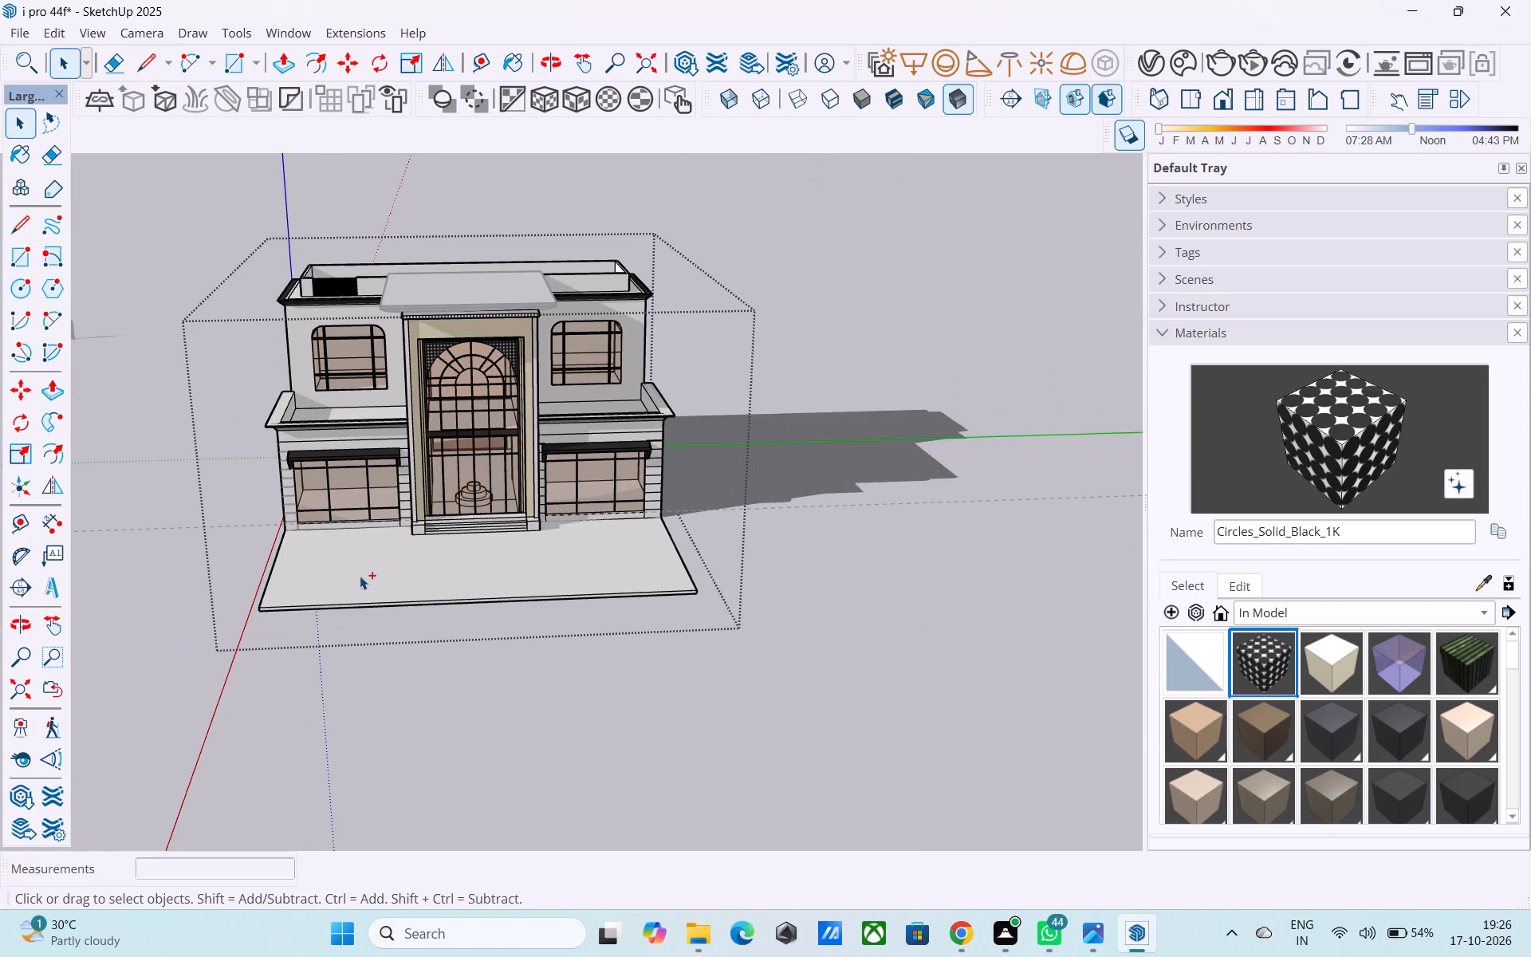
key(ctrl+s)
Draw a 5' line forward across the ground slab from the lower left corner of the entrance steps.
shift+middle_drag(360, 576, 273, 569)
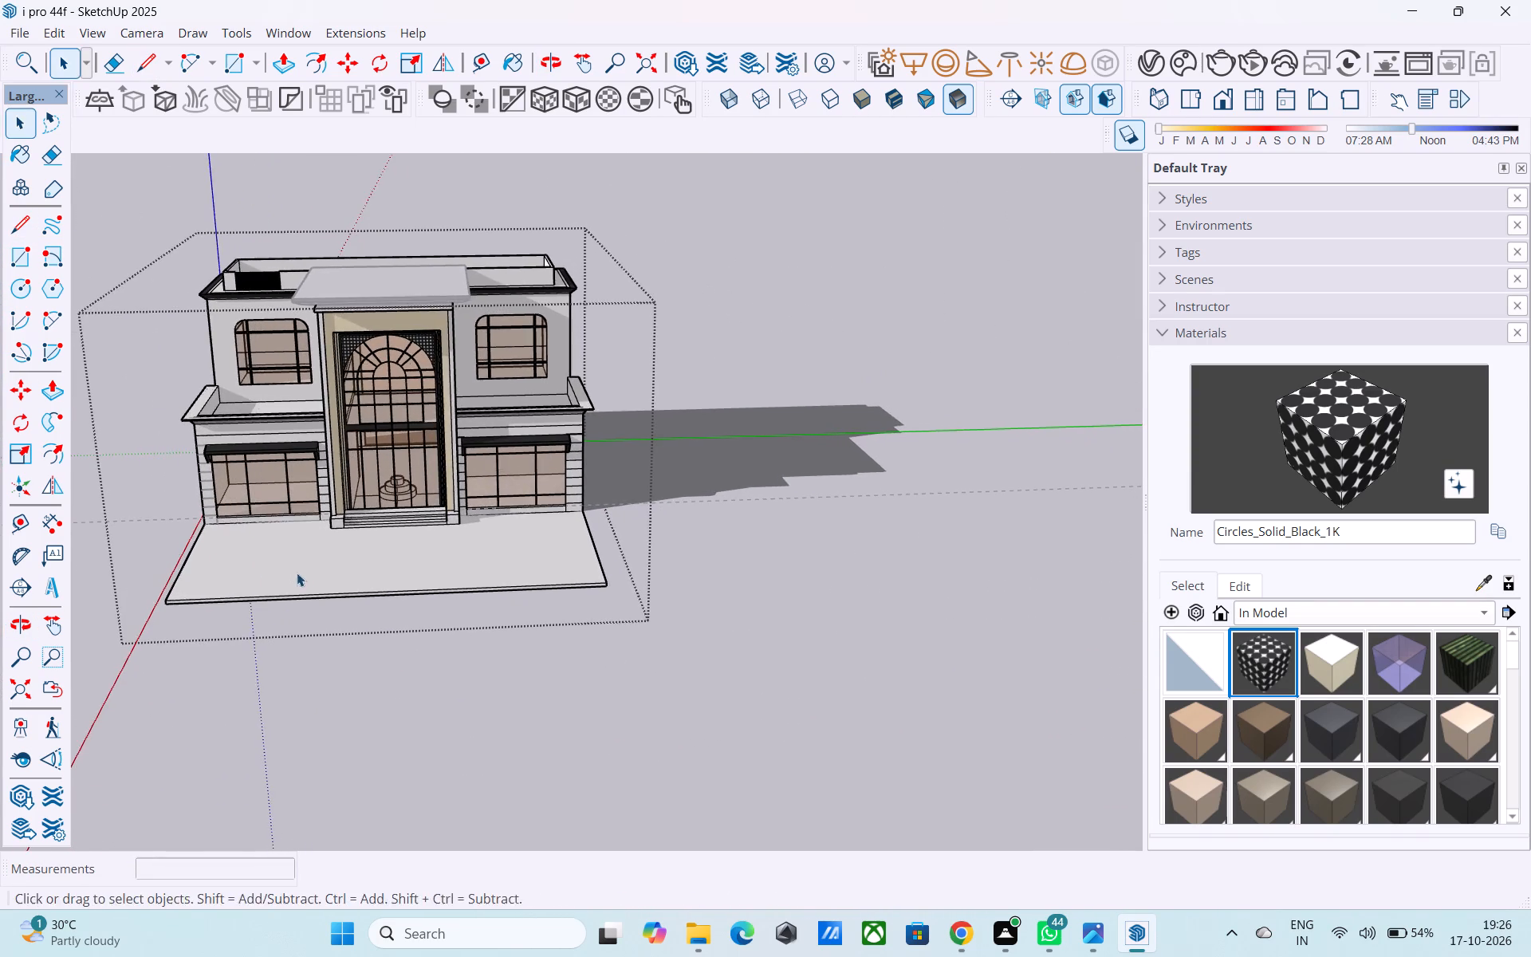
middle_drag(321, 600, 371, 650)
middle_drag(371, 650, 389, 687)
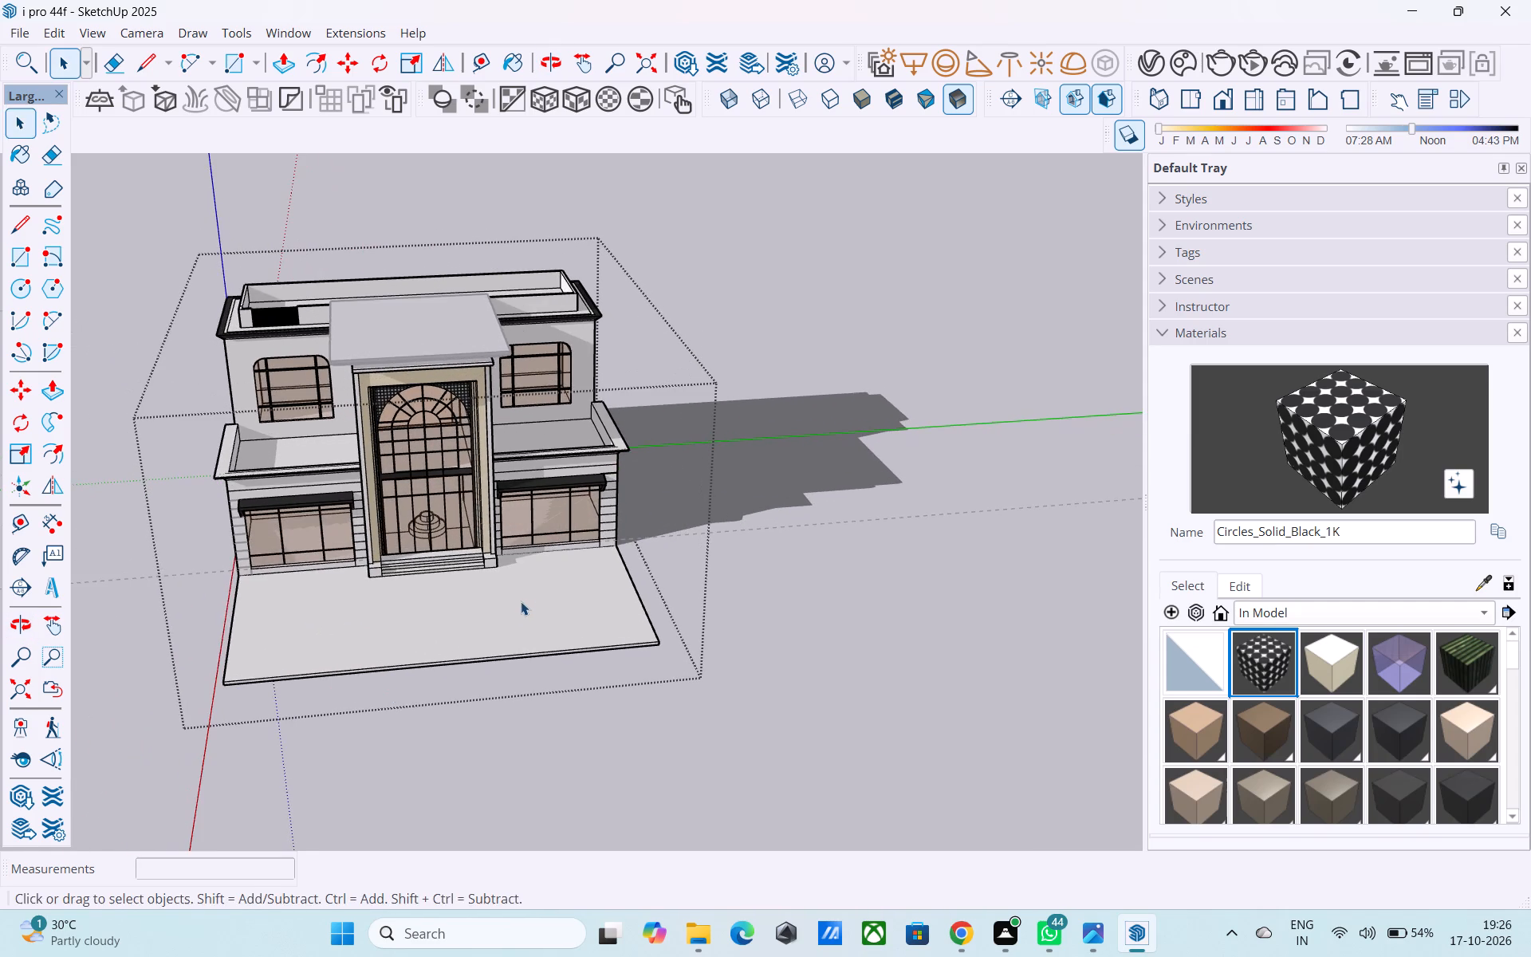
scroll(525, 589, up, 1)
shift+middle_drag(511, 587, 506, 616)
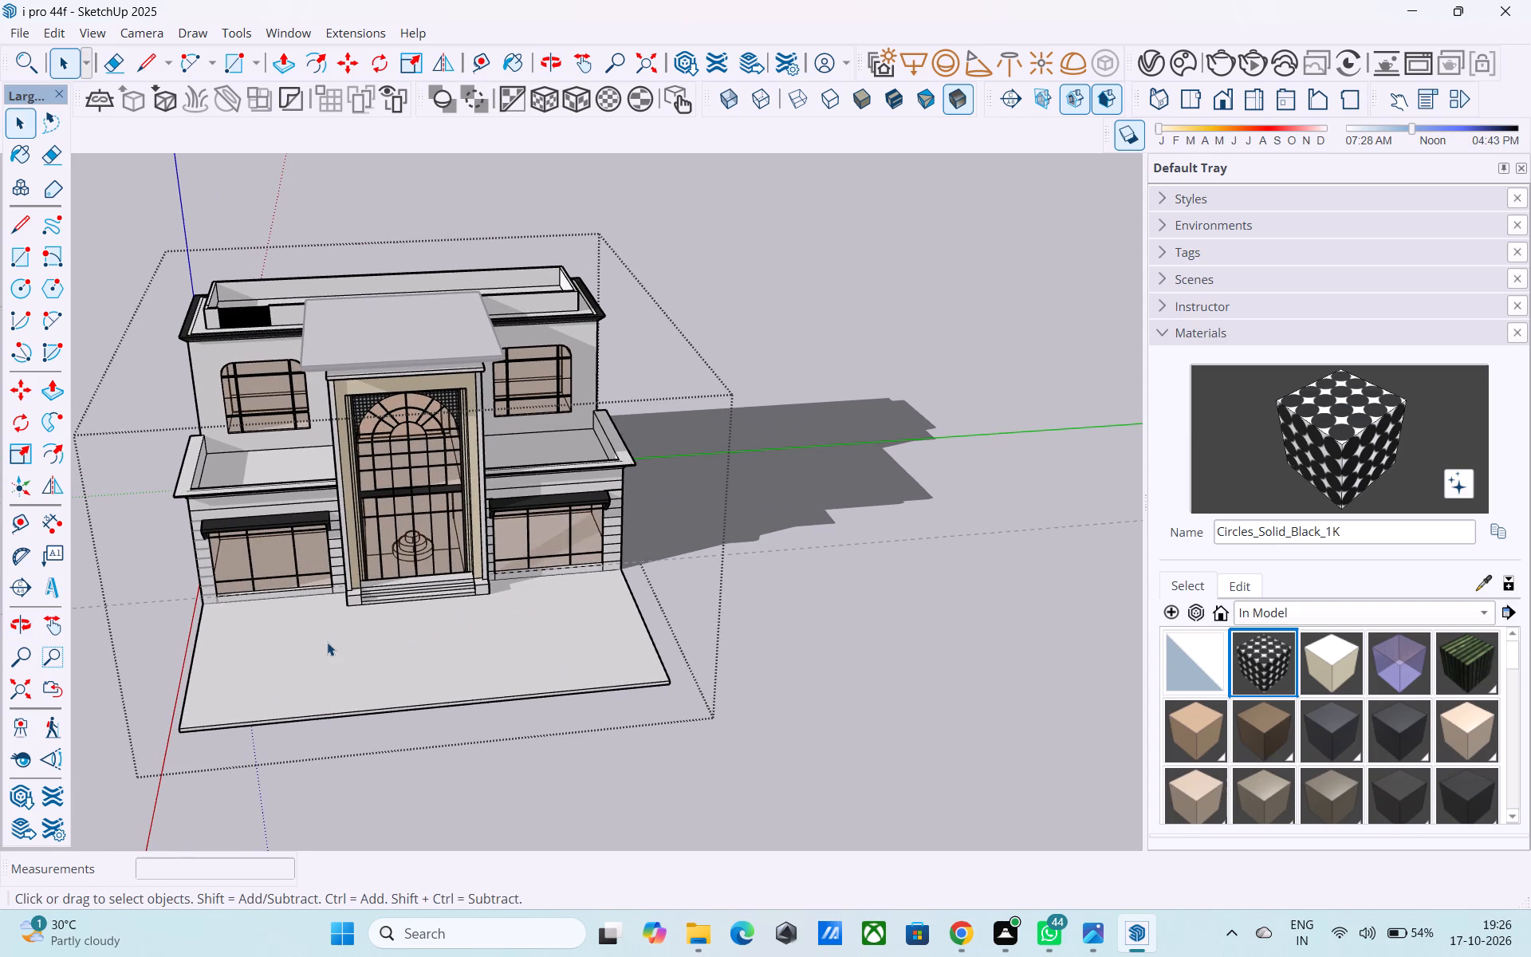
shift+middle_drag(327, 640, 283, 644)
scroll(326, 641, up, 1)
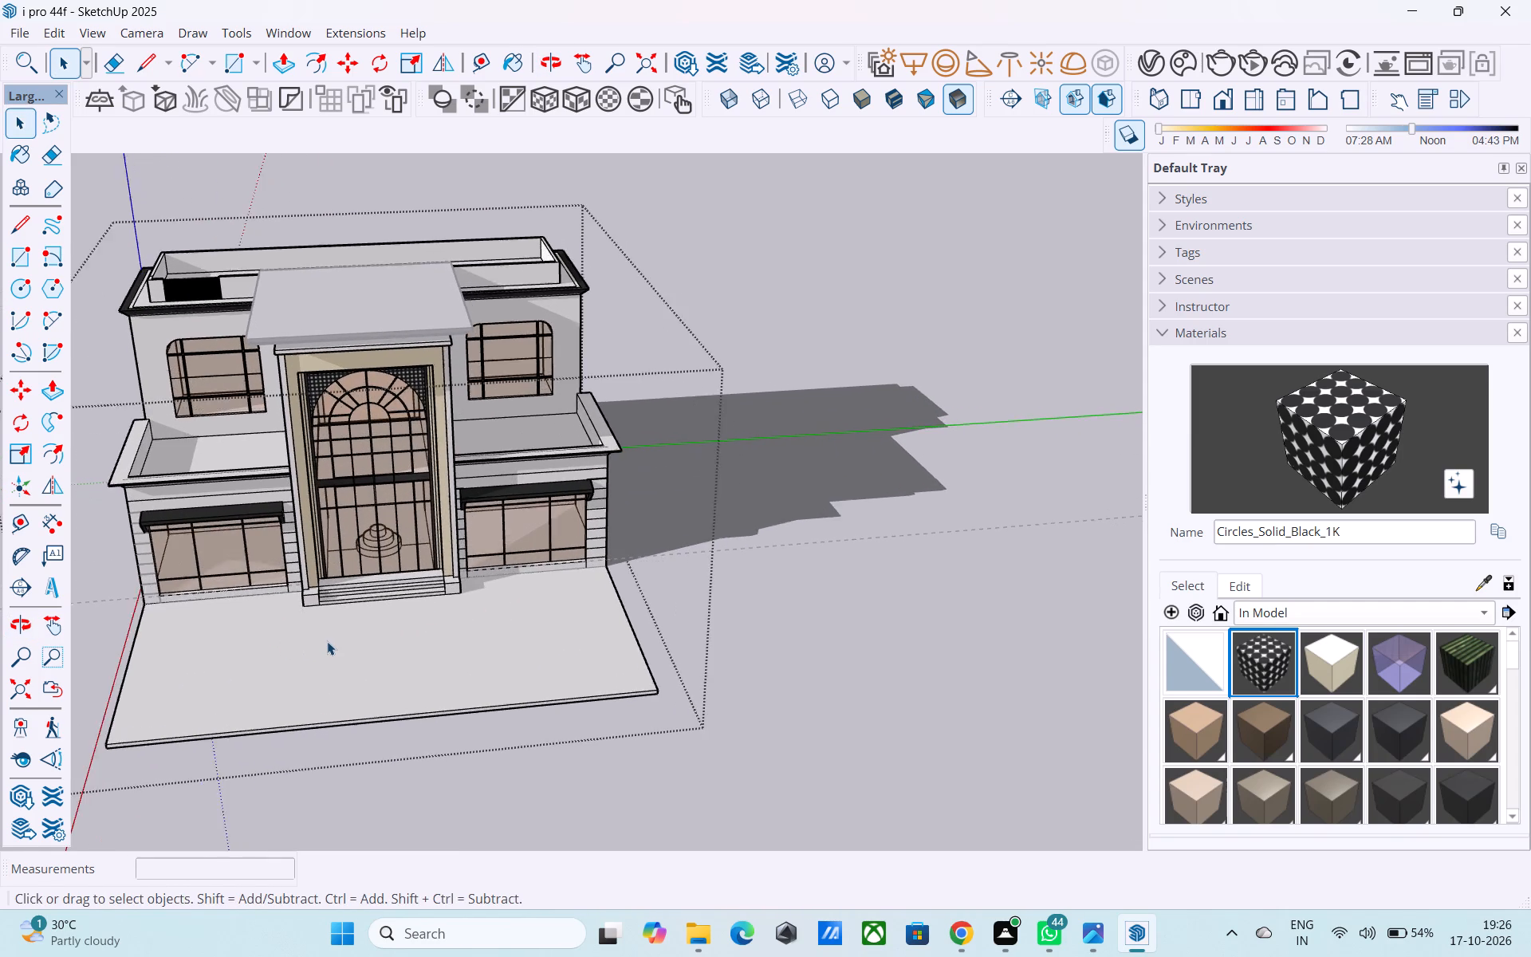
scroll(327, 641, up, 2)
key(r)
key(l)
scroll(318, 604, up, 2)
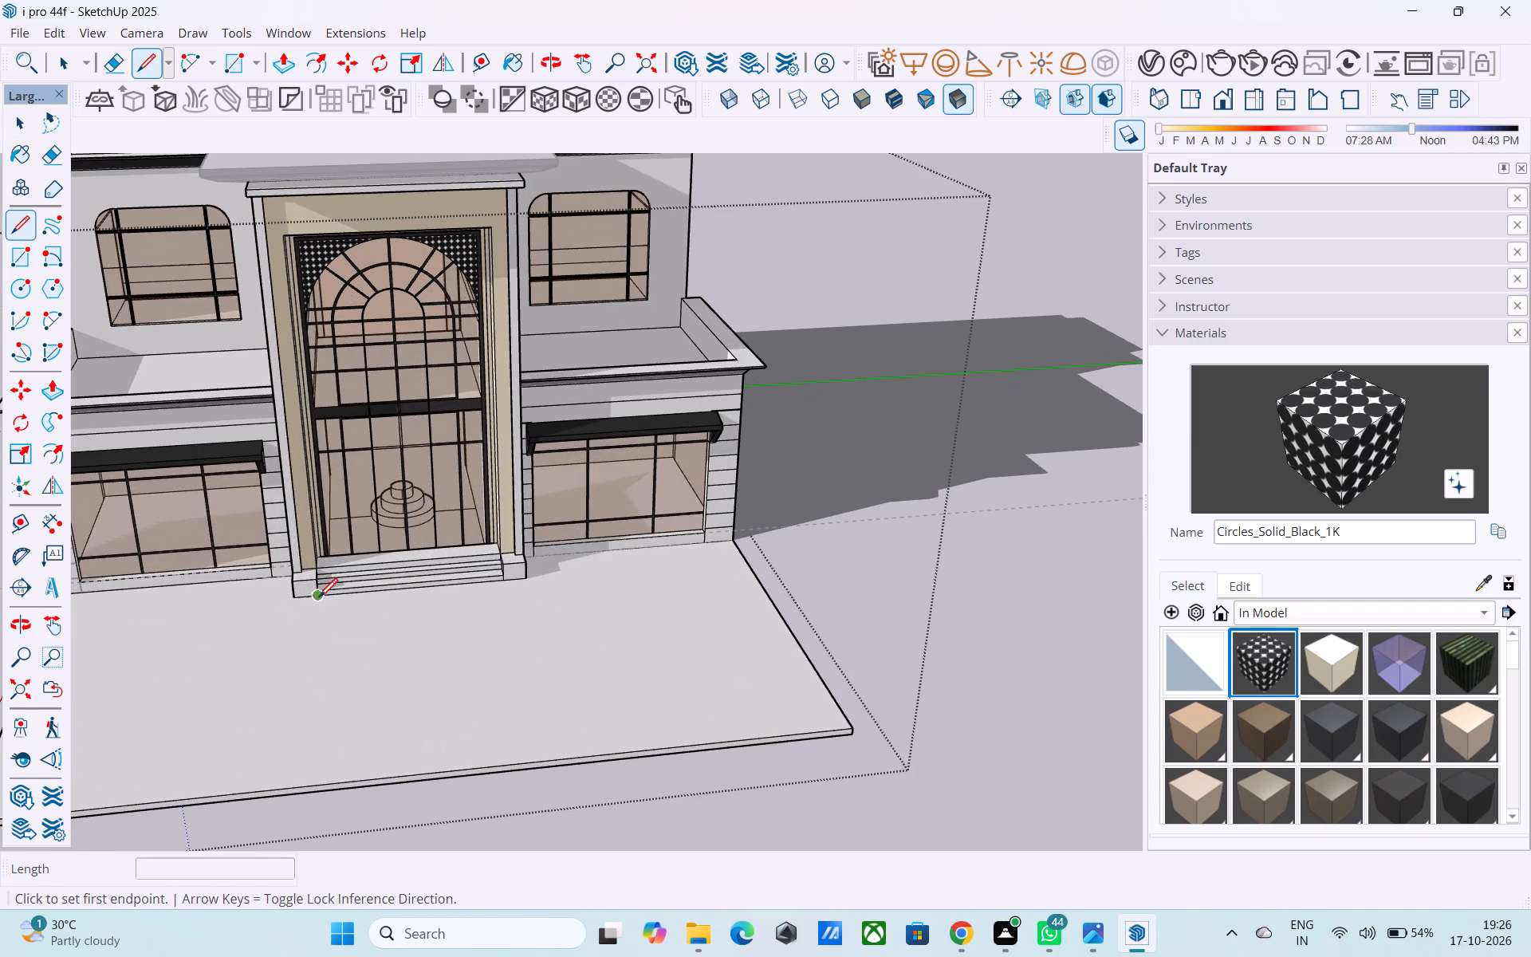
click(319, 597)
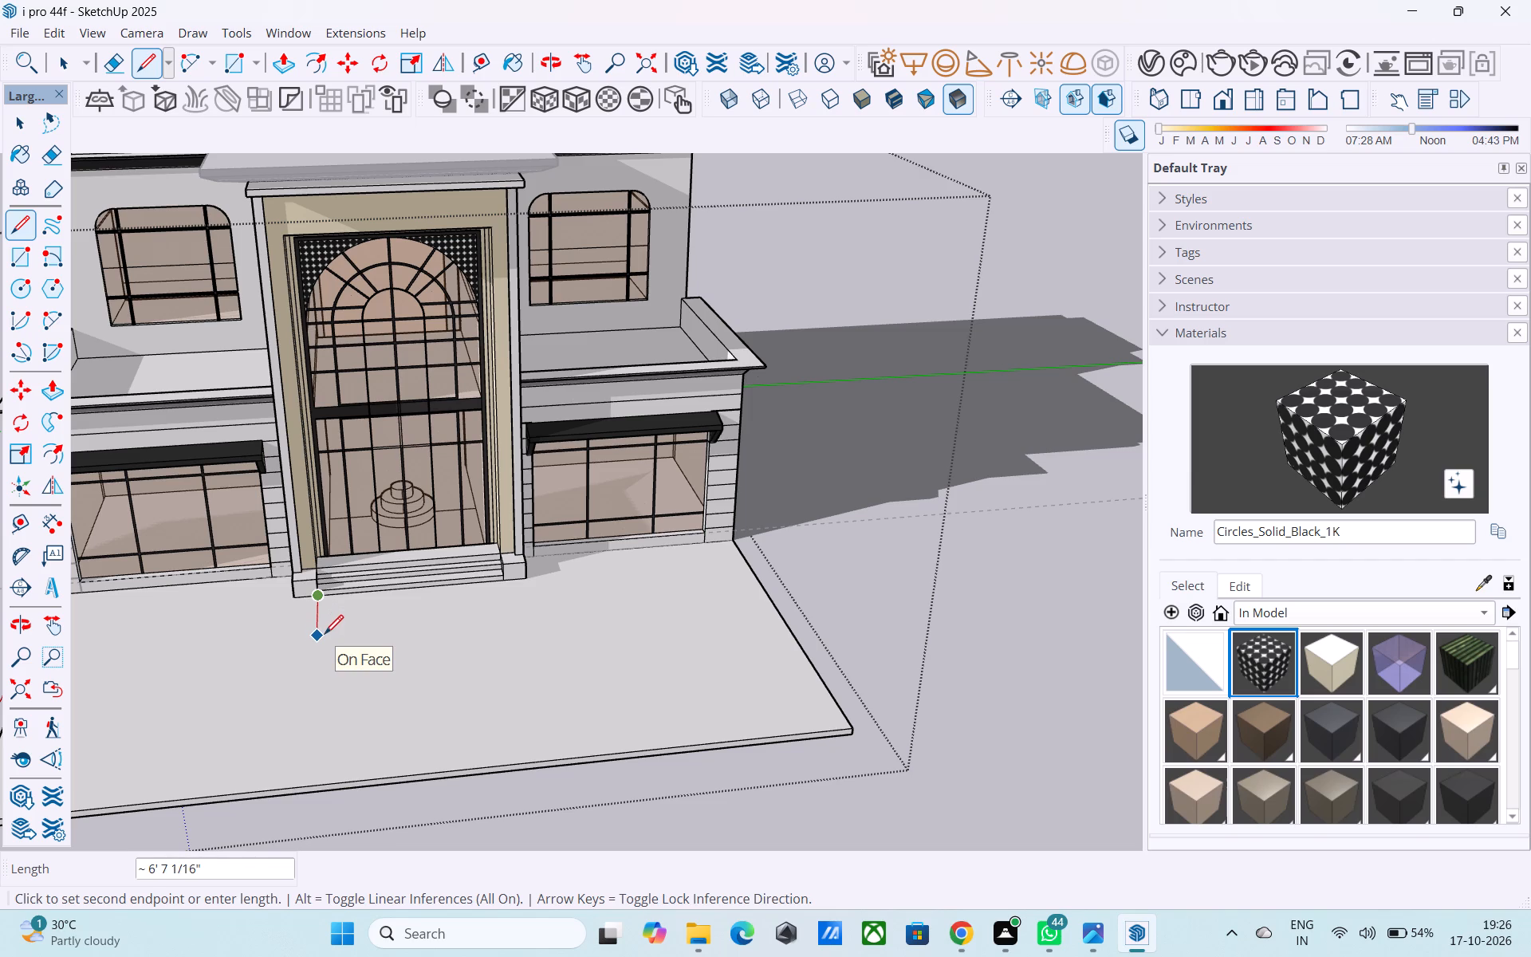
text(2')
key(Return)
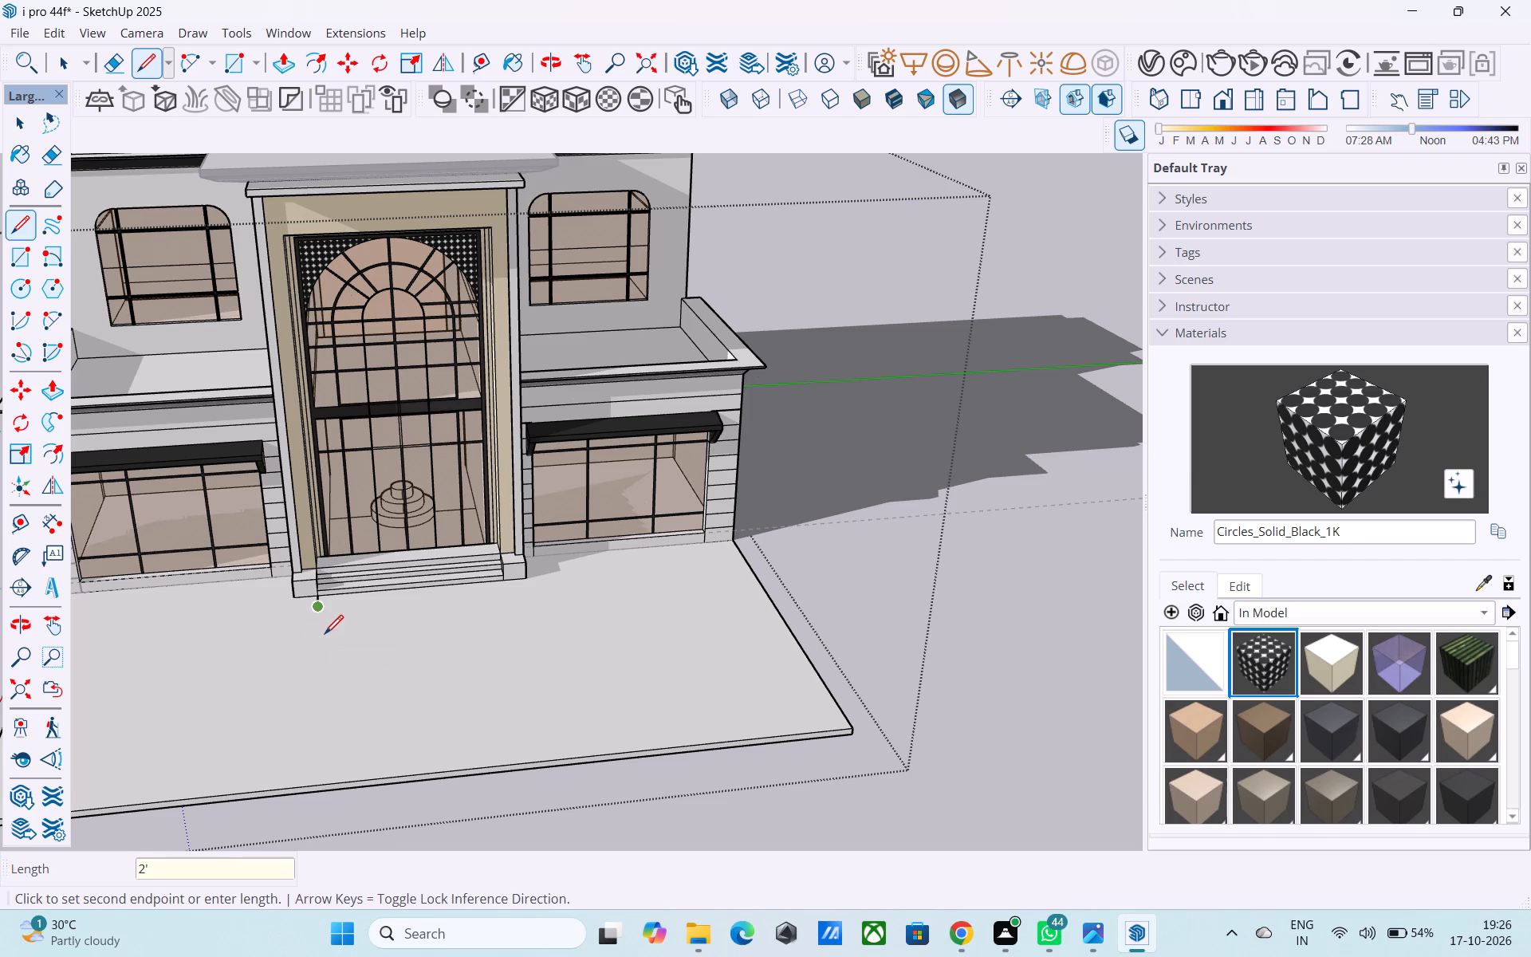
text(5')
key(Return)
Set the length of the line running forward from the entrance steps to 10'.
text(10')
key(Return)
Draw a line from the lower right corner of the entrance steps forward to the ground slab's front edge.
key(r)
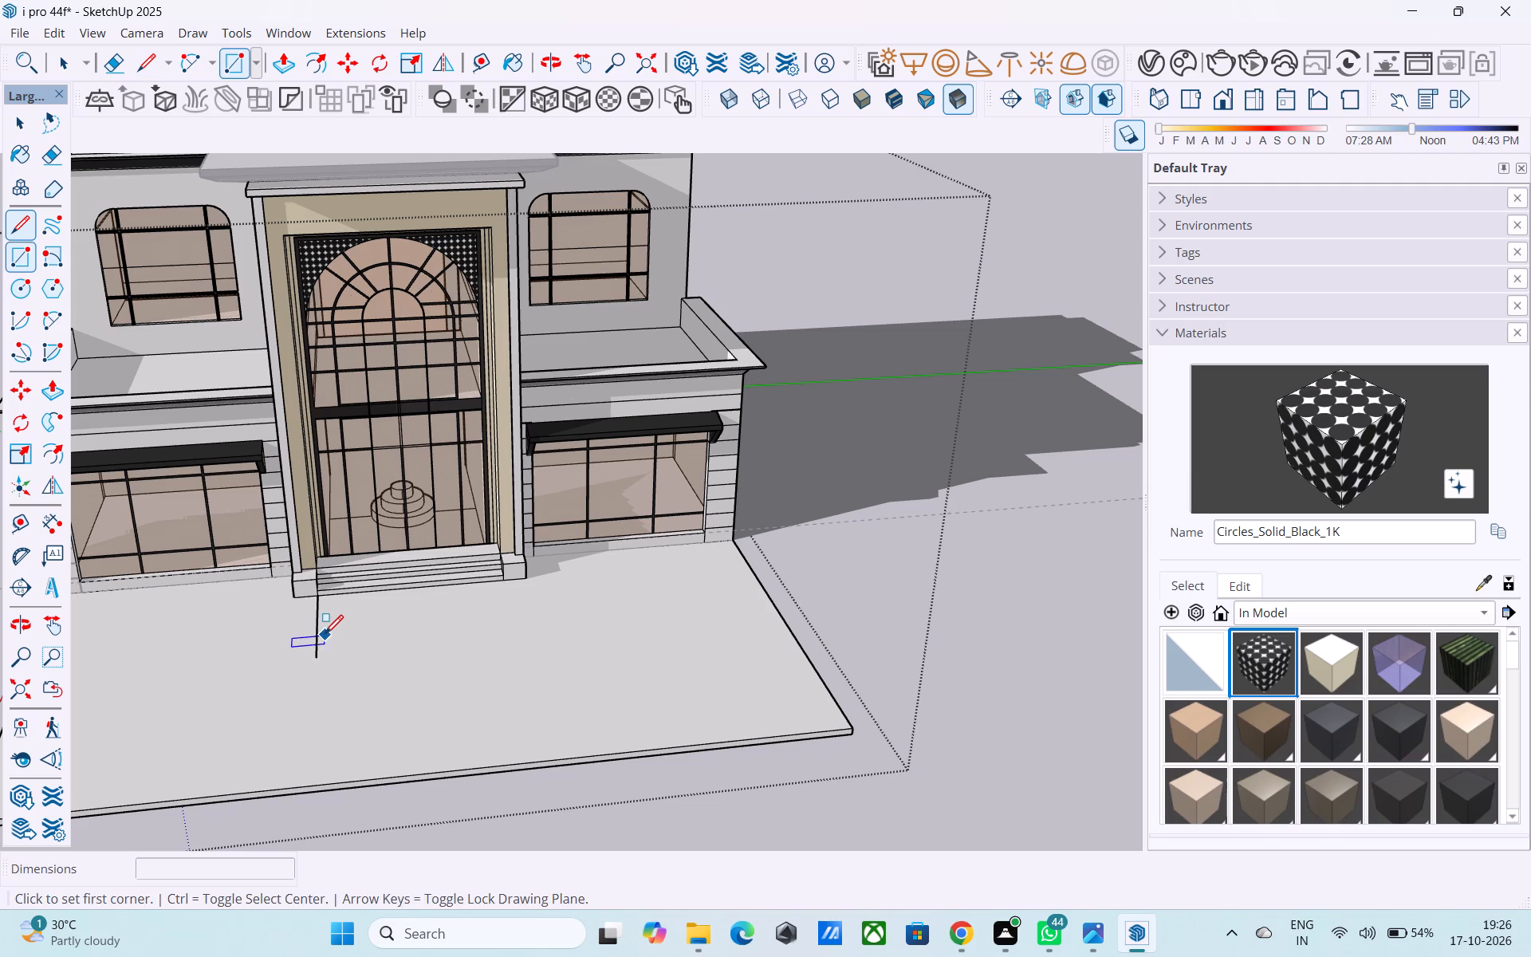
key(l)
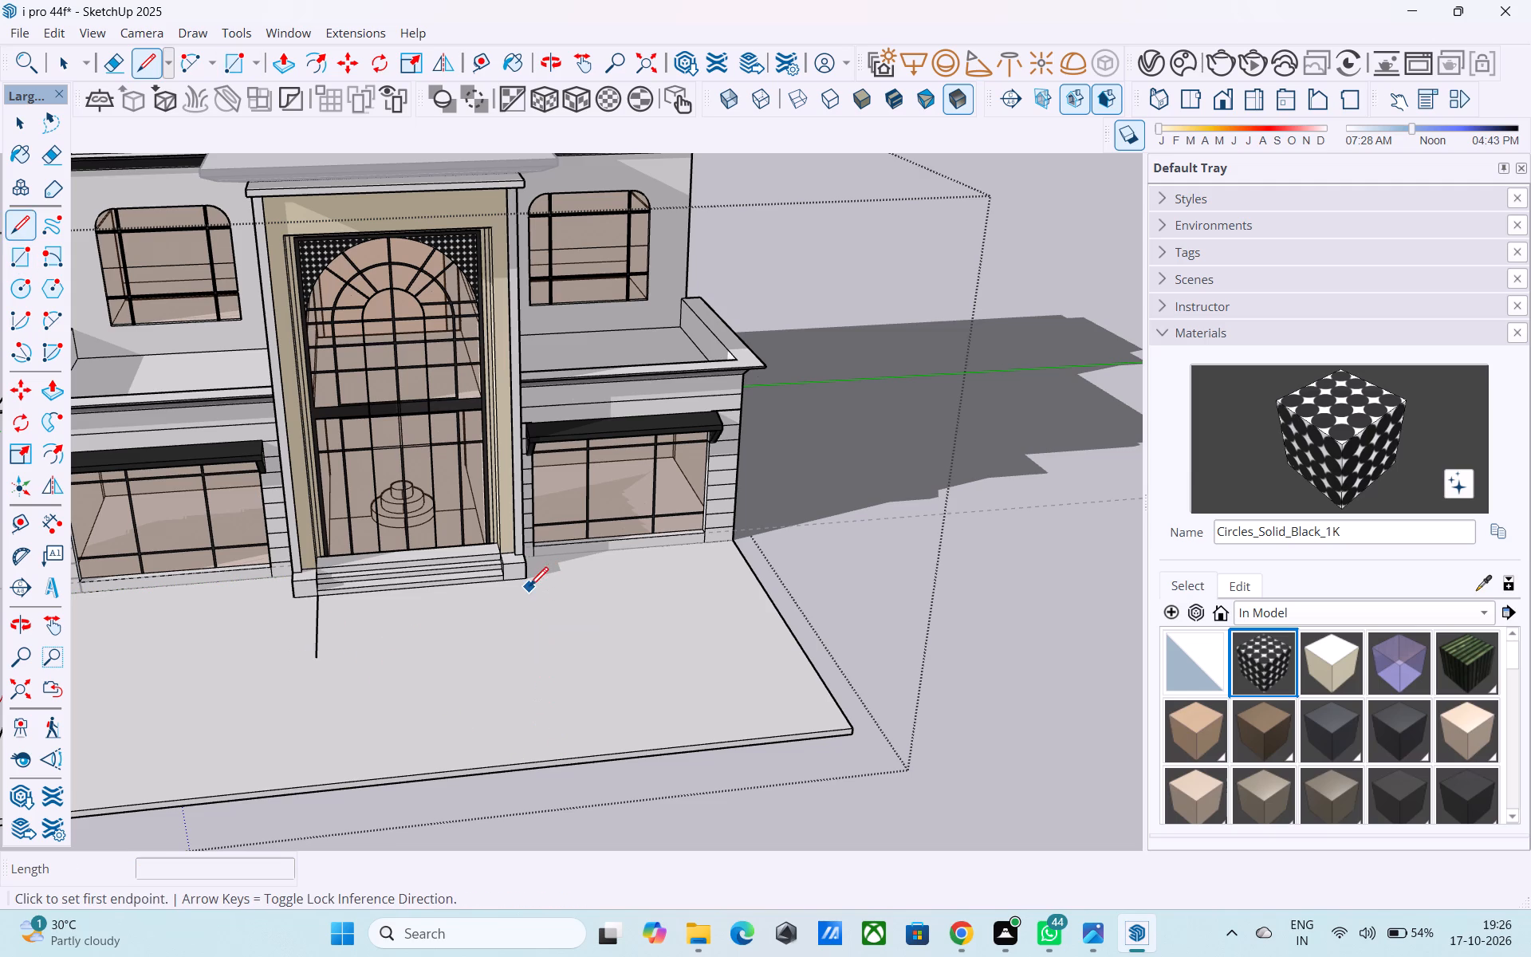
click(508, 583)
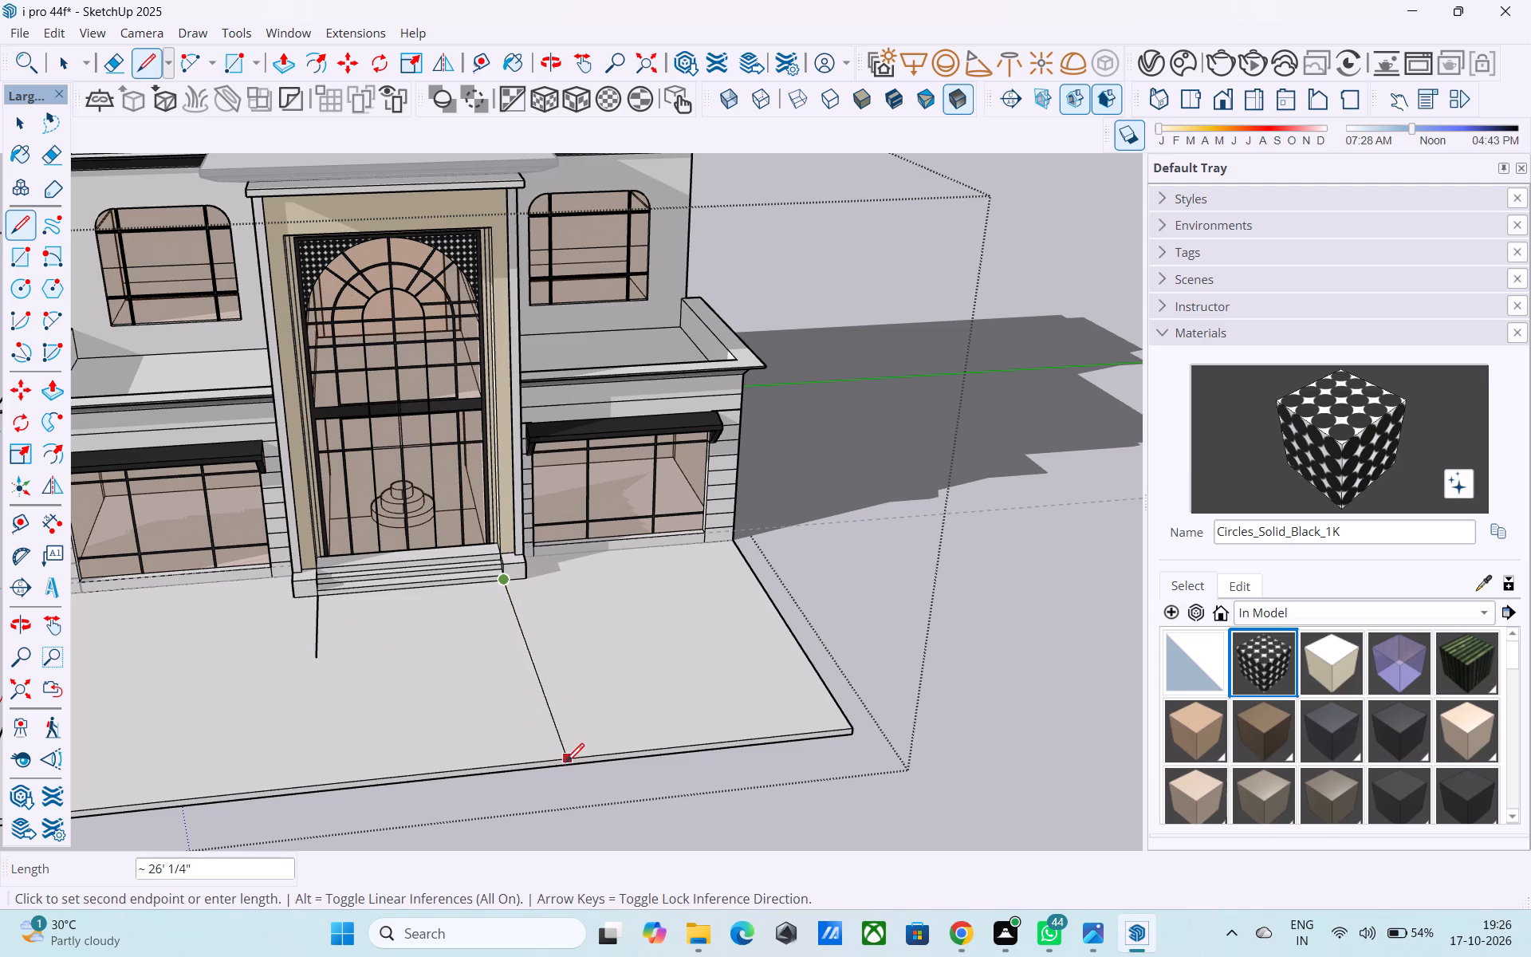
click(554, 764)
Draw a rectangle about 16' by 16' from the 10' line's end to the slab's front edge, and erase the lines linking it to the steps.
key(r)
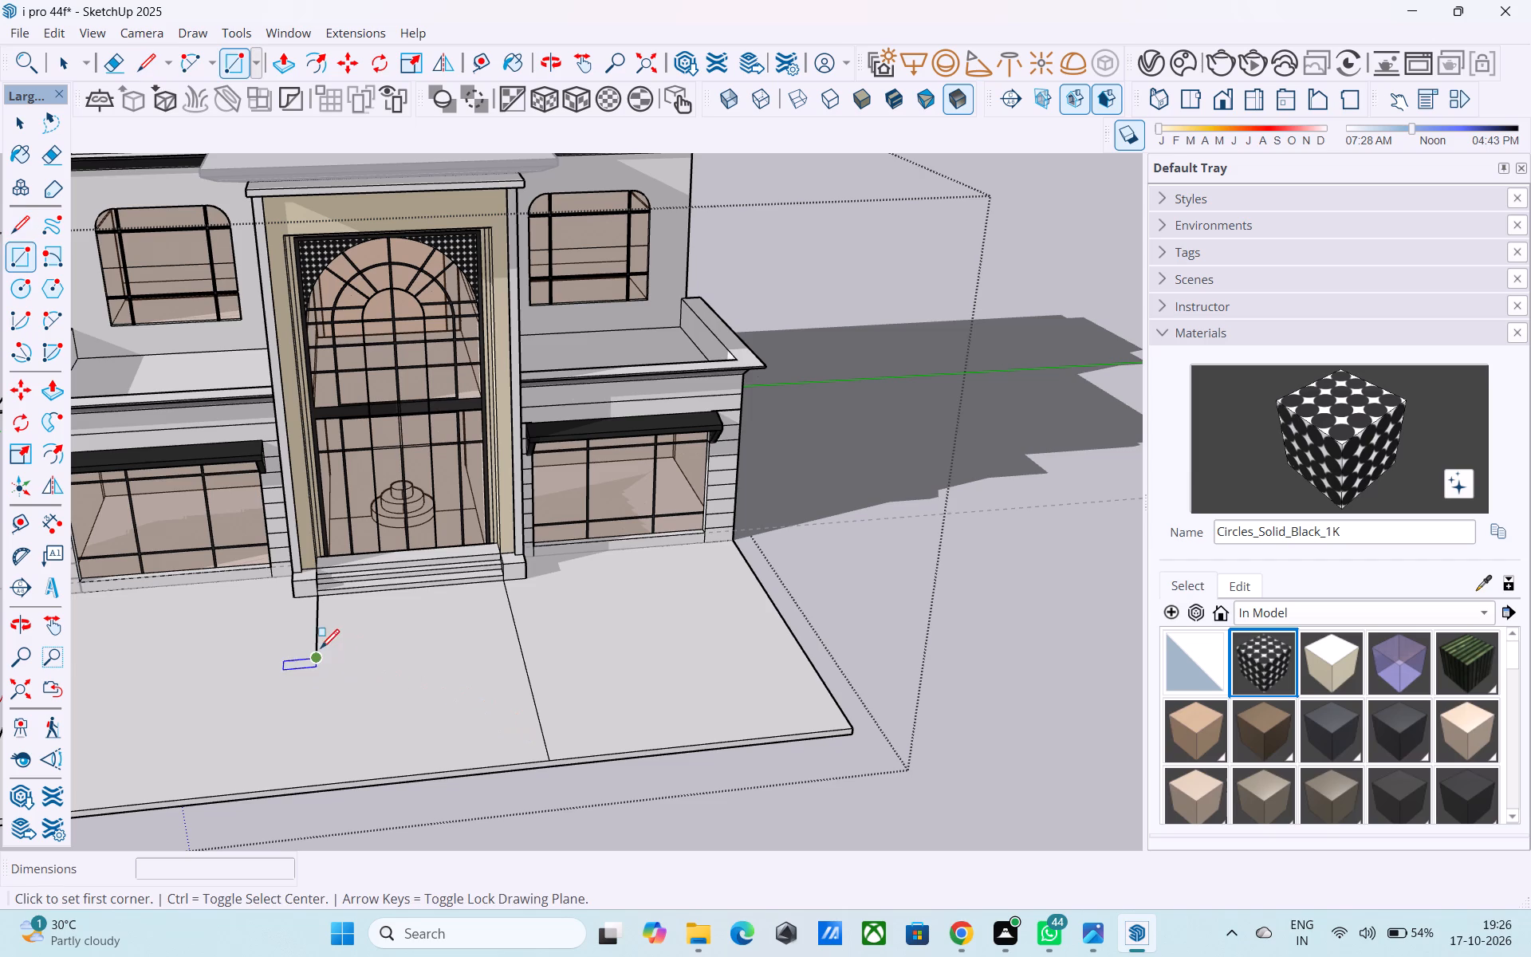
click(321, 650)
click(546, 757)
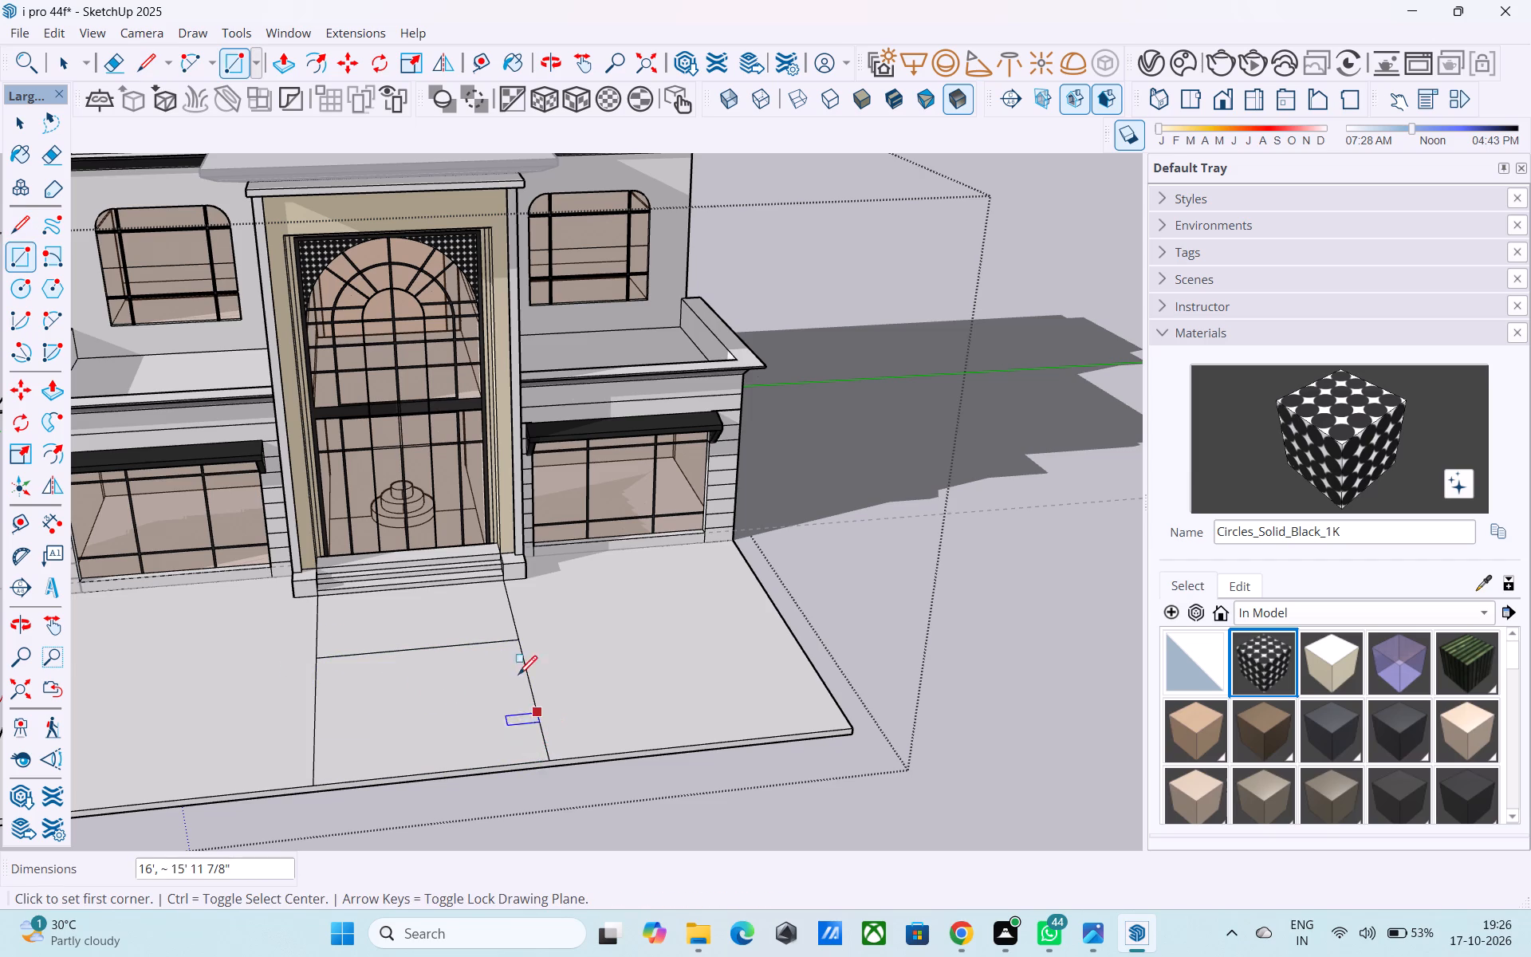
key(e)
drag(344, 616, 296, 616)
drag(484, 617, 597, 624)
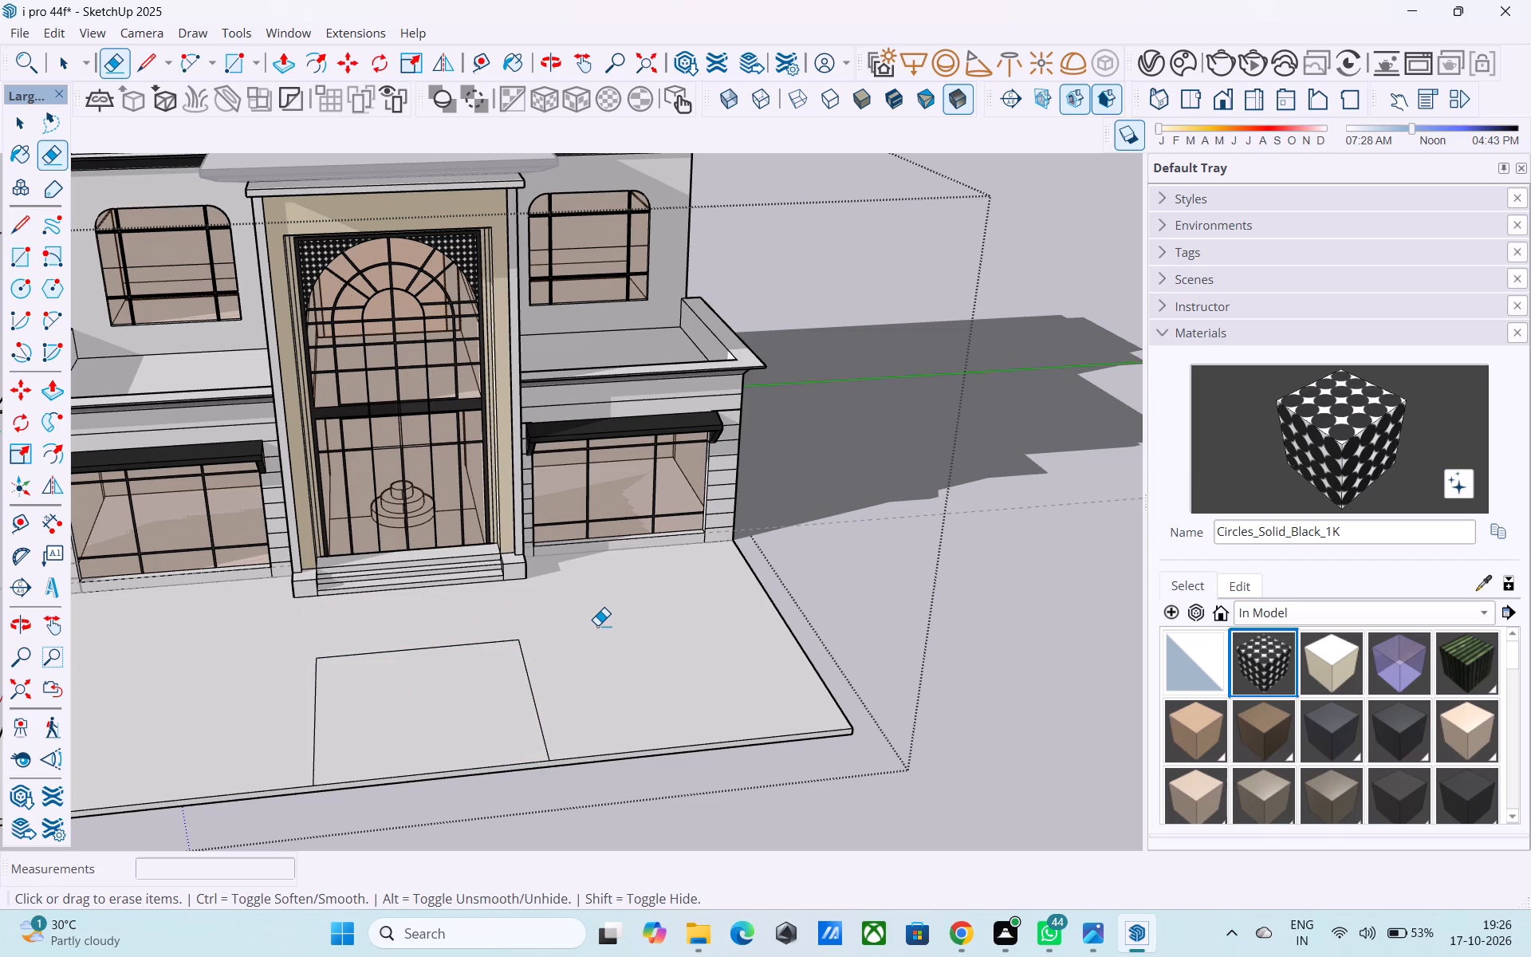
Offset the outline of the new rectangle on the ground slab inward by 6".
scroll(596, 626, down, 4)
key(space)
click(521, 675)
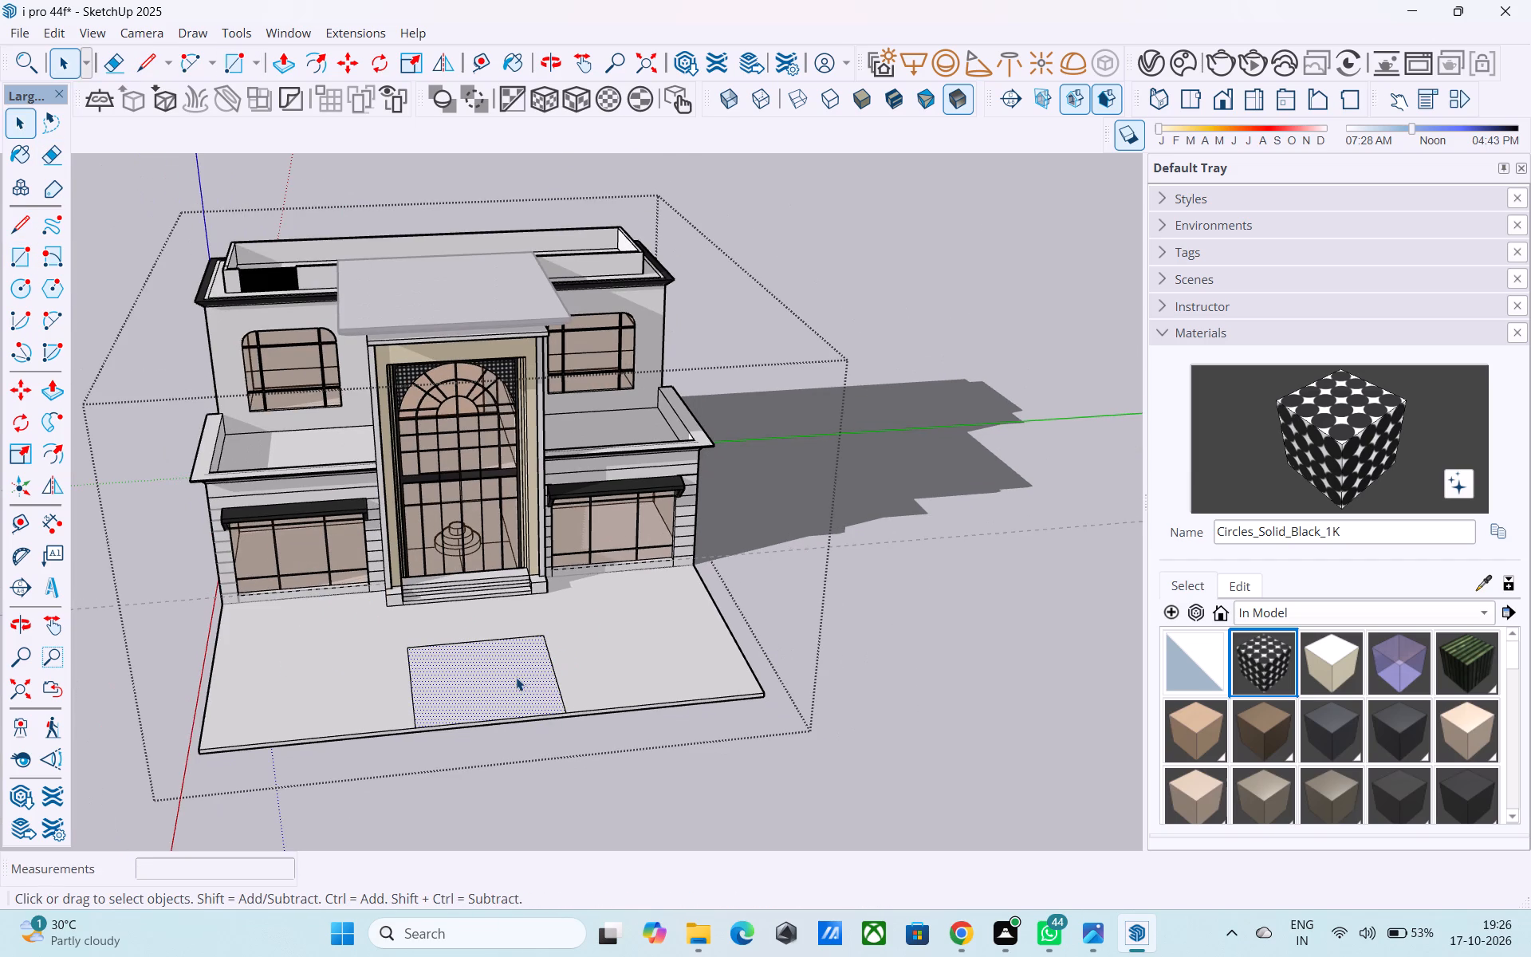
key(f)
click(516, 676)
text(6")
key(Return)
key(space)
Raise the 6" border around the rectangle by 2" with Push/Pull.
scroll(488, 670, up, 4)
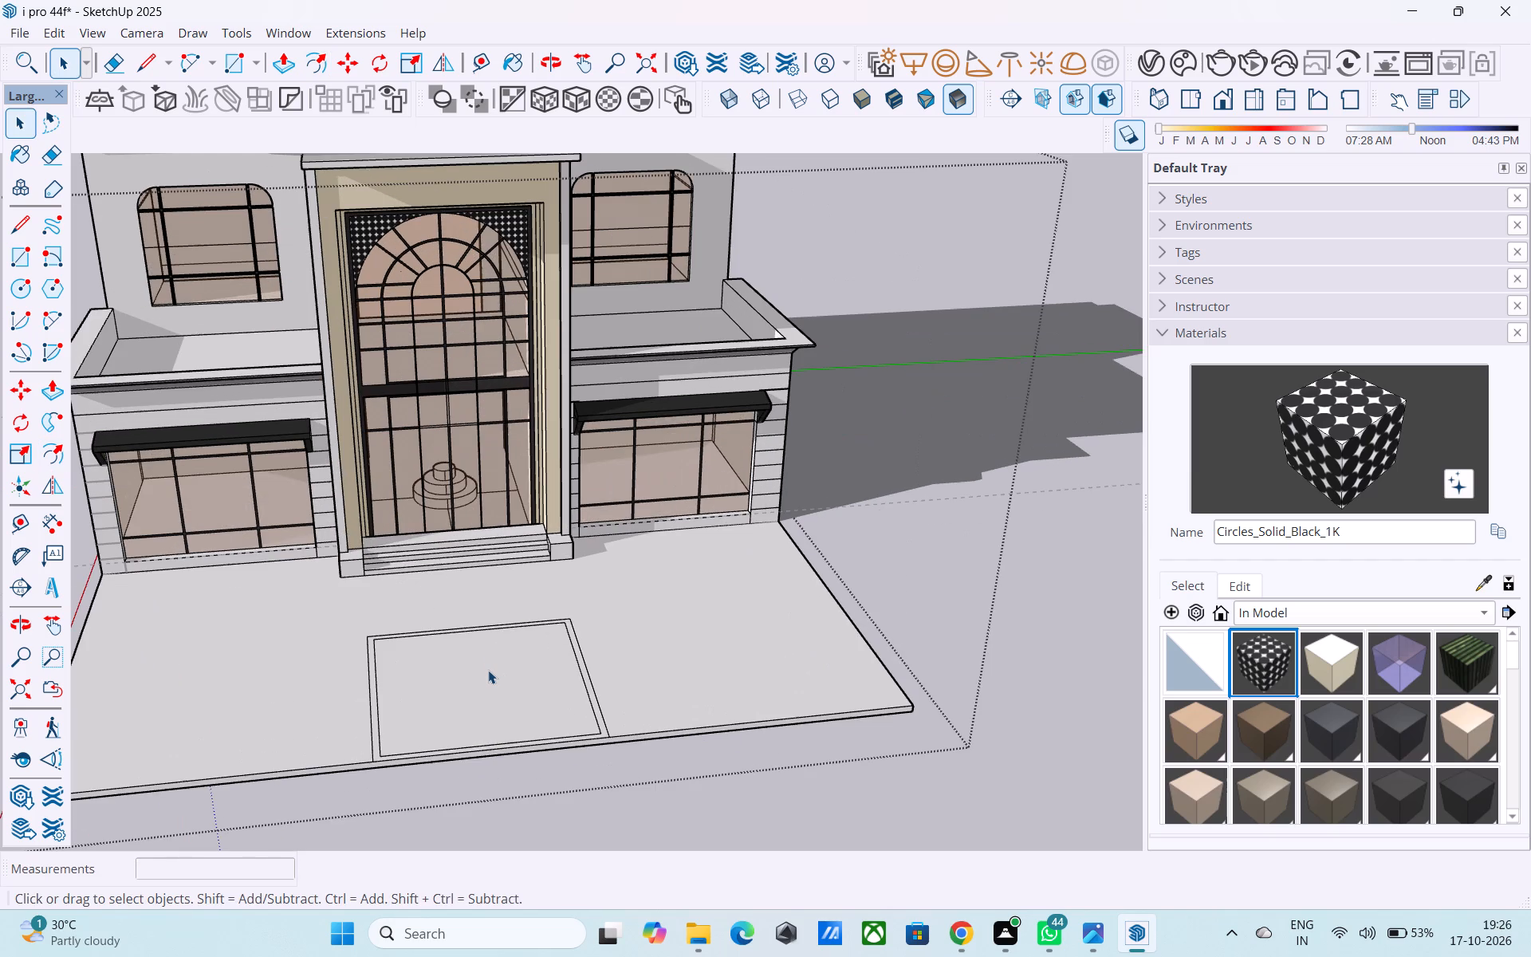
click(488, 670)
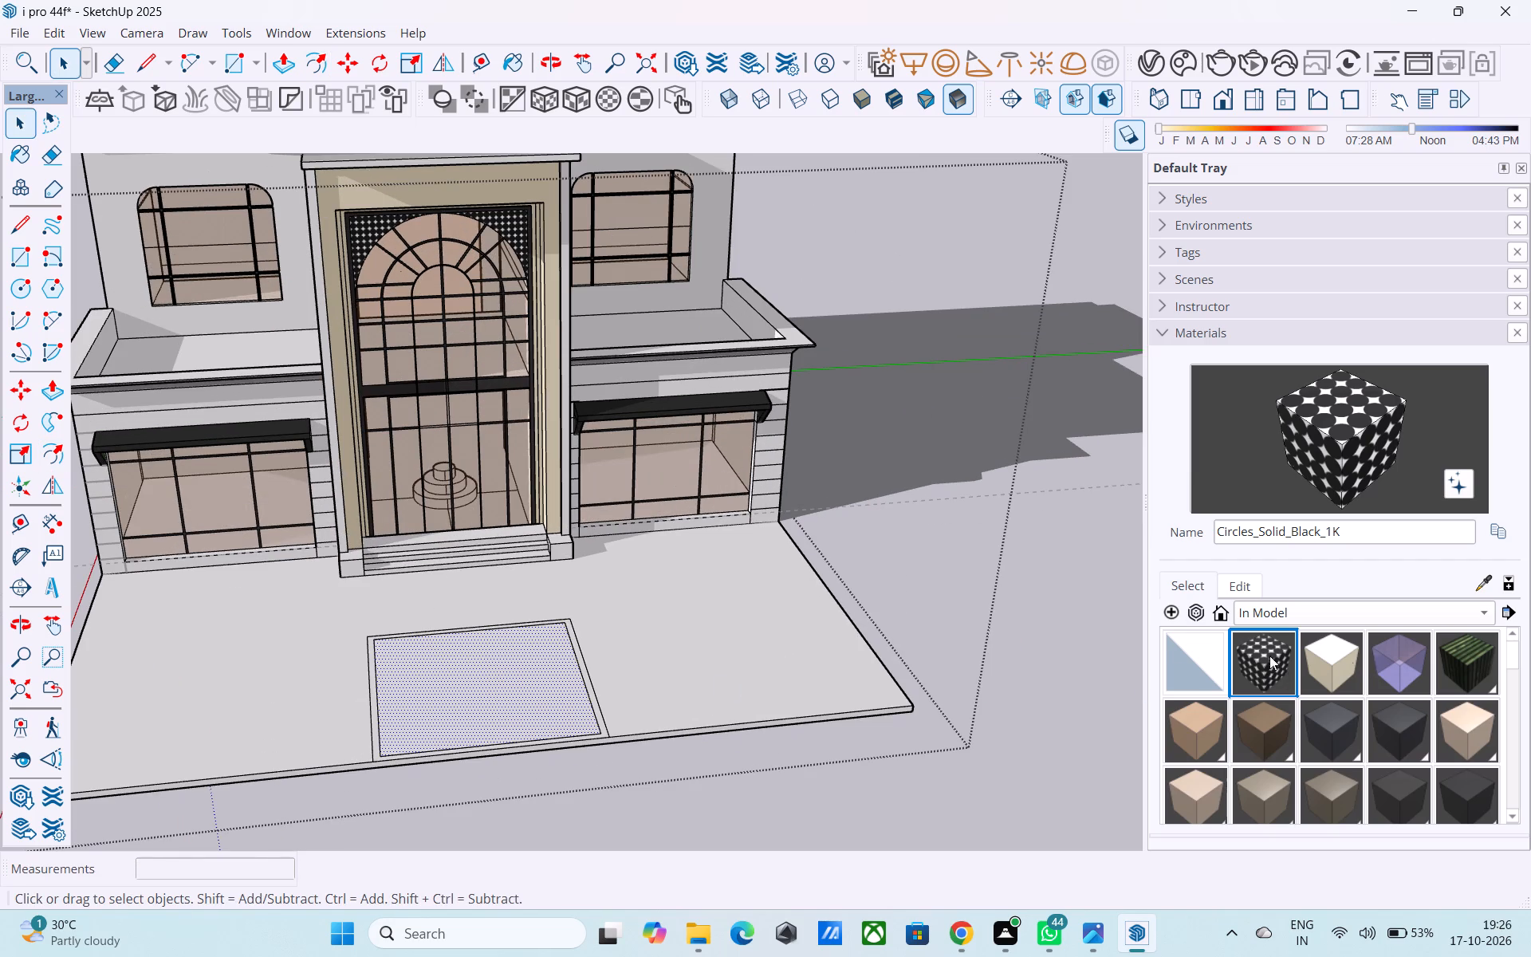
scroll(506, 638, up, 4)
scroll(289, 660, up, 2)
click(300, 667)
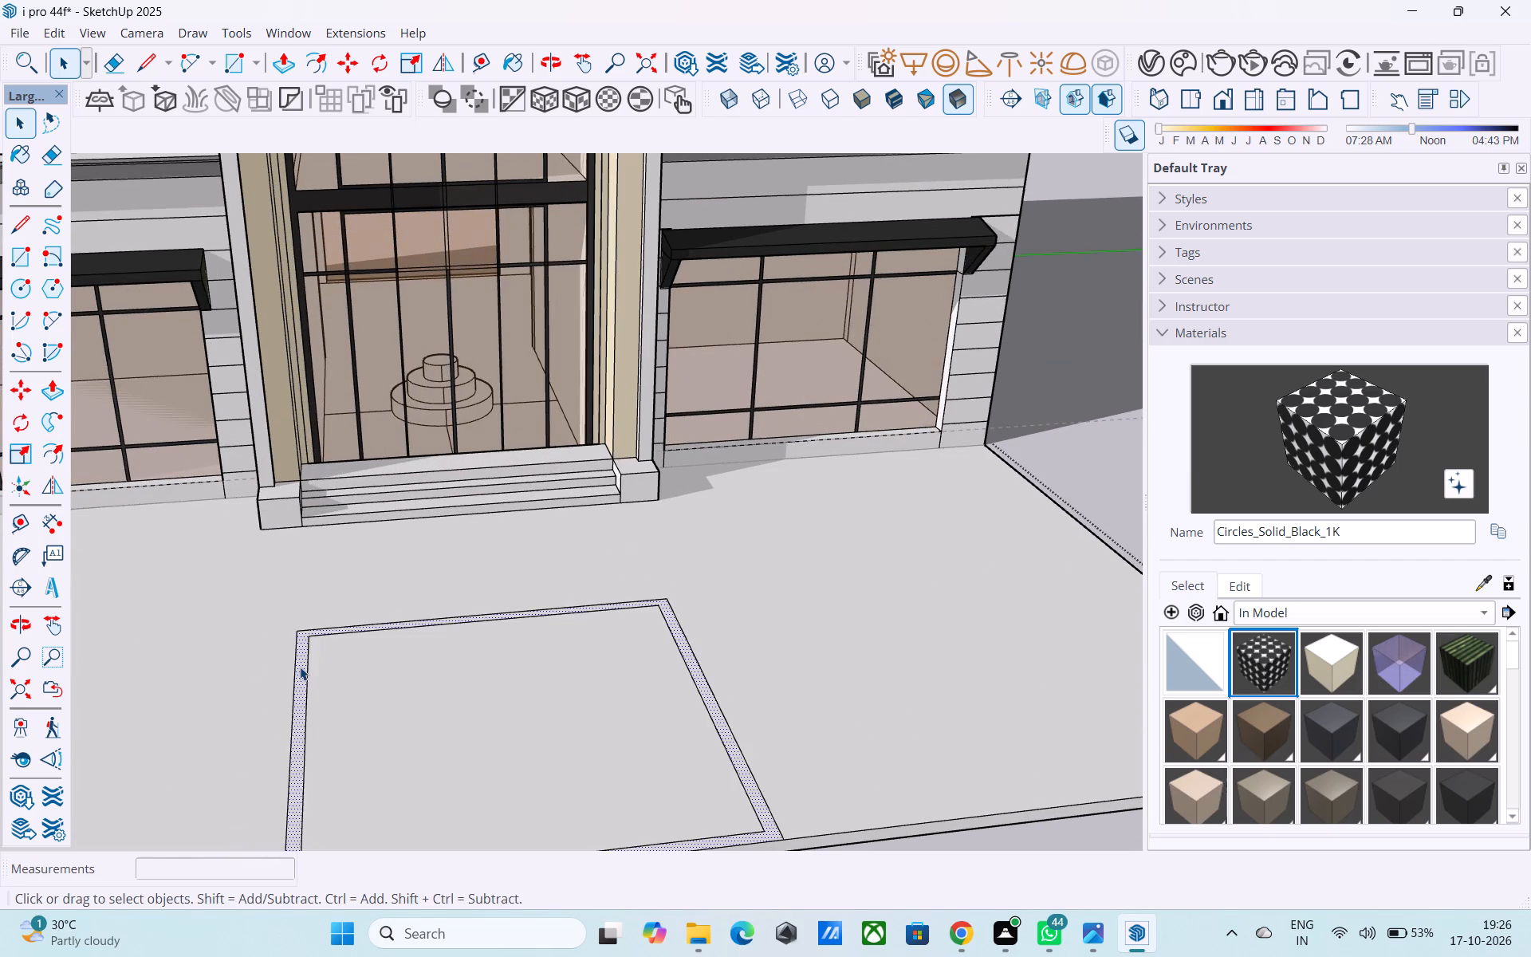
key(p)
click(300, 667)
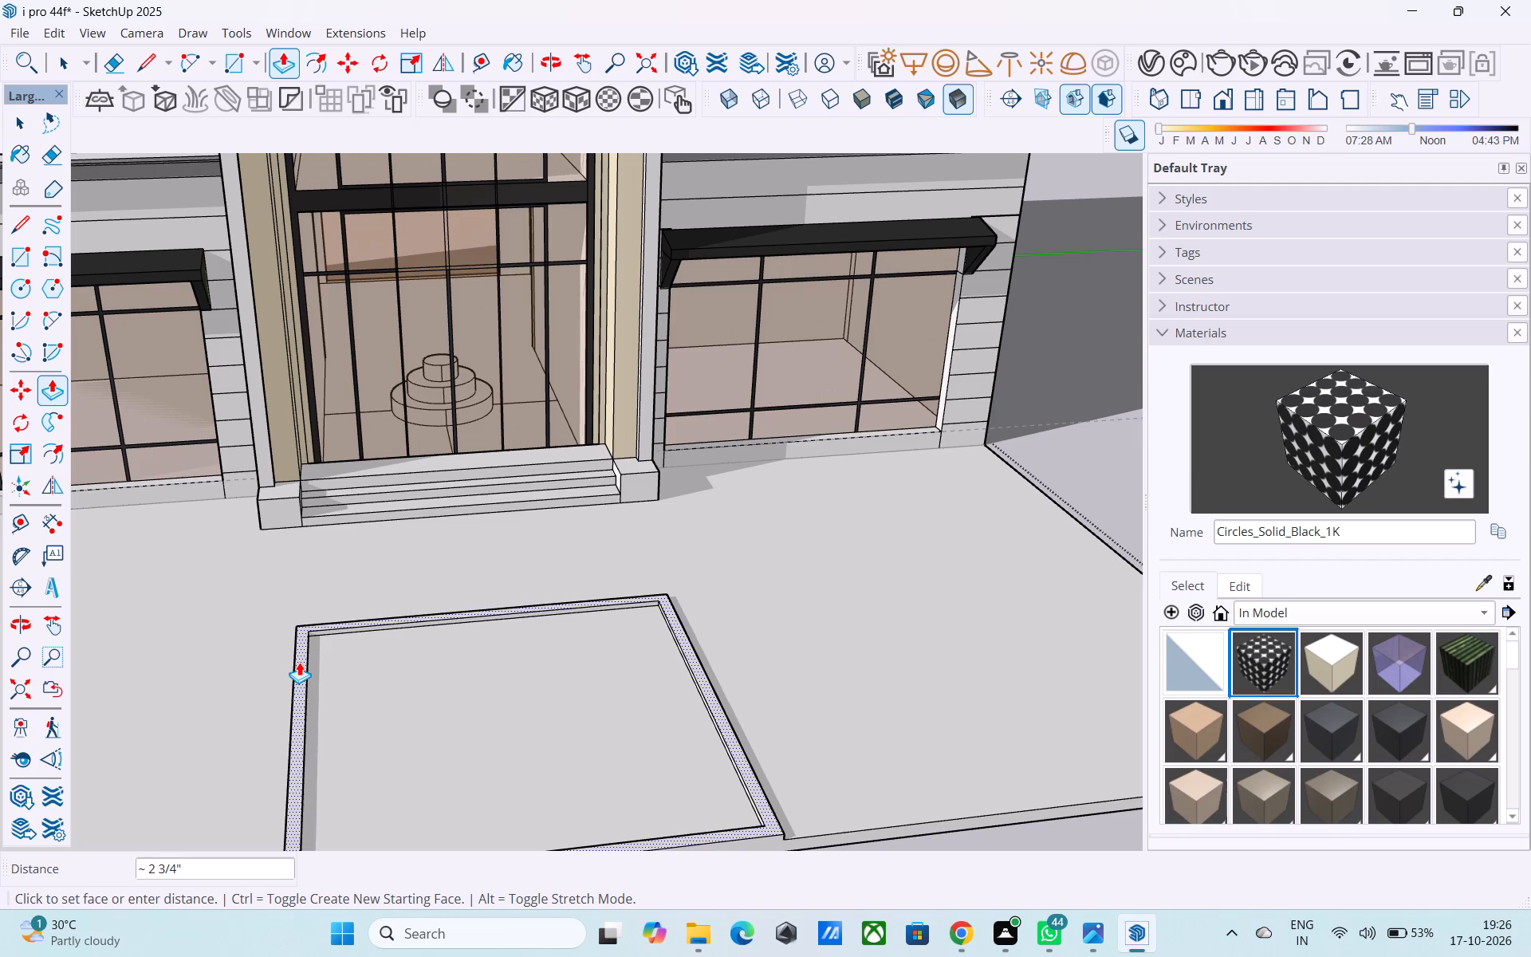
text(2")
key(Return)
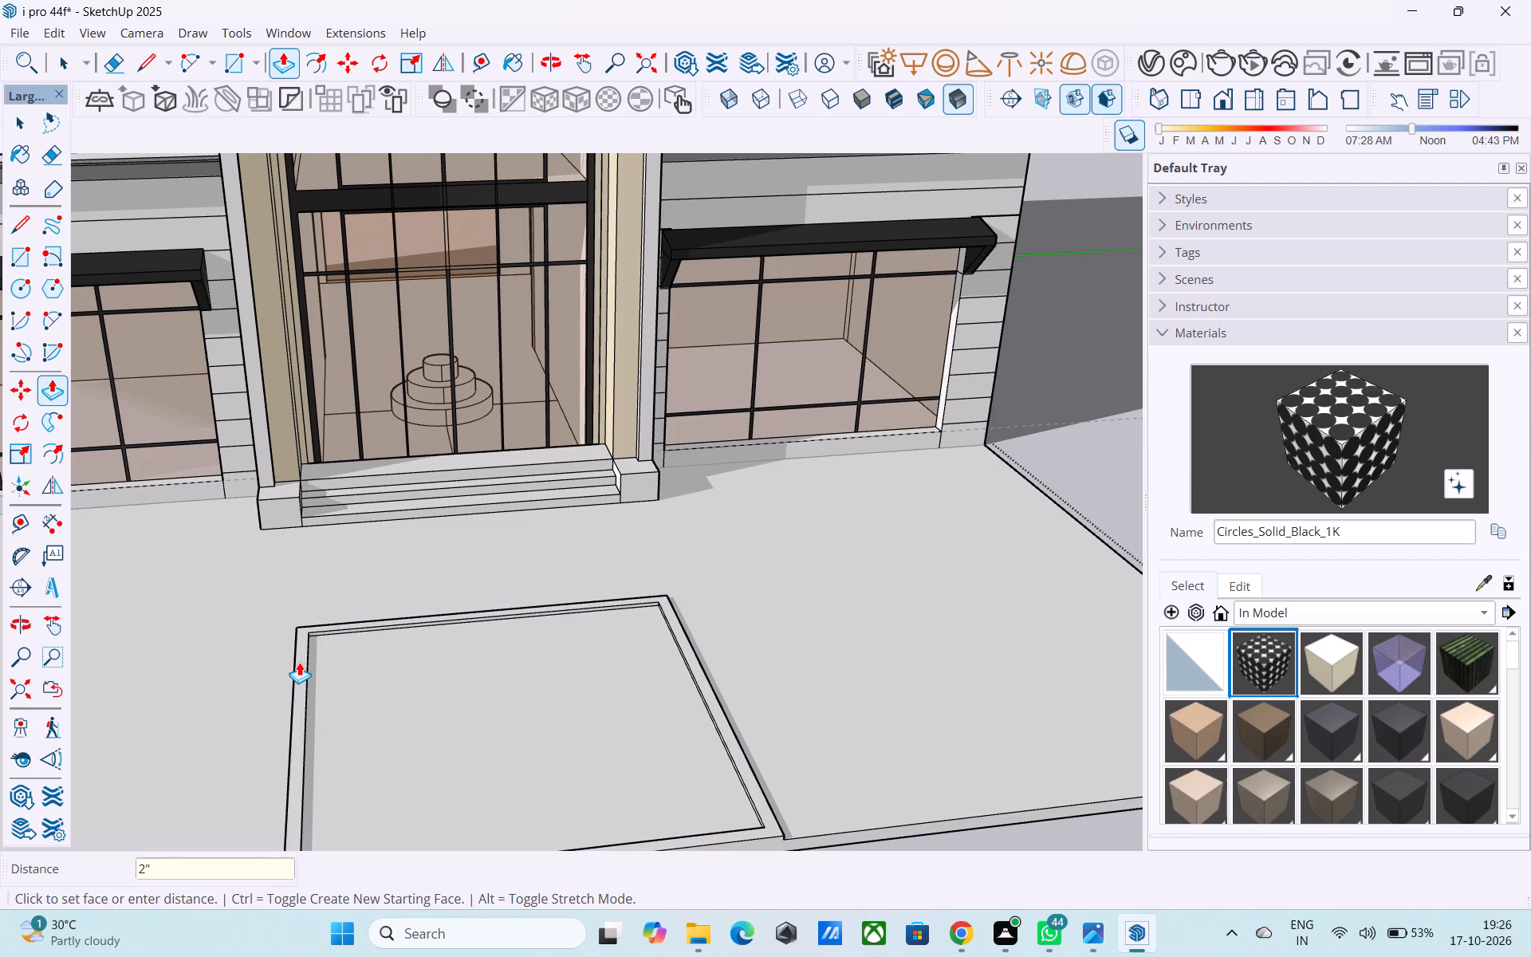
key(space)
Paint the face inside the raised border with H02_Aqua_Frost from the Solid Colors materials.
middle_drag(299, 662, 229, 631)
click(274, 664)
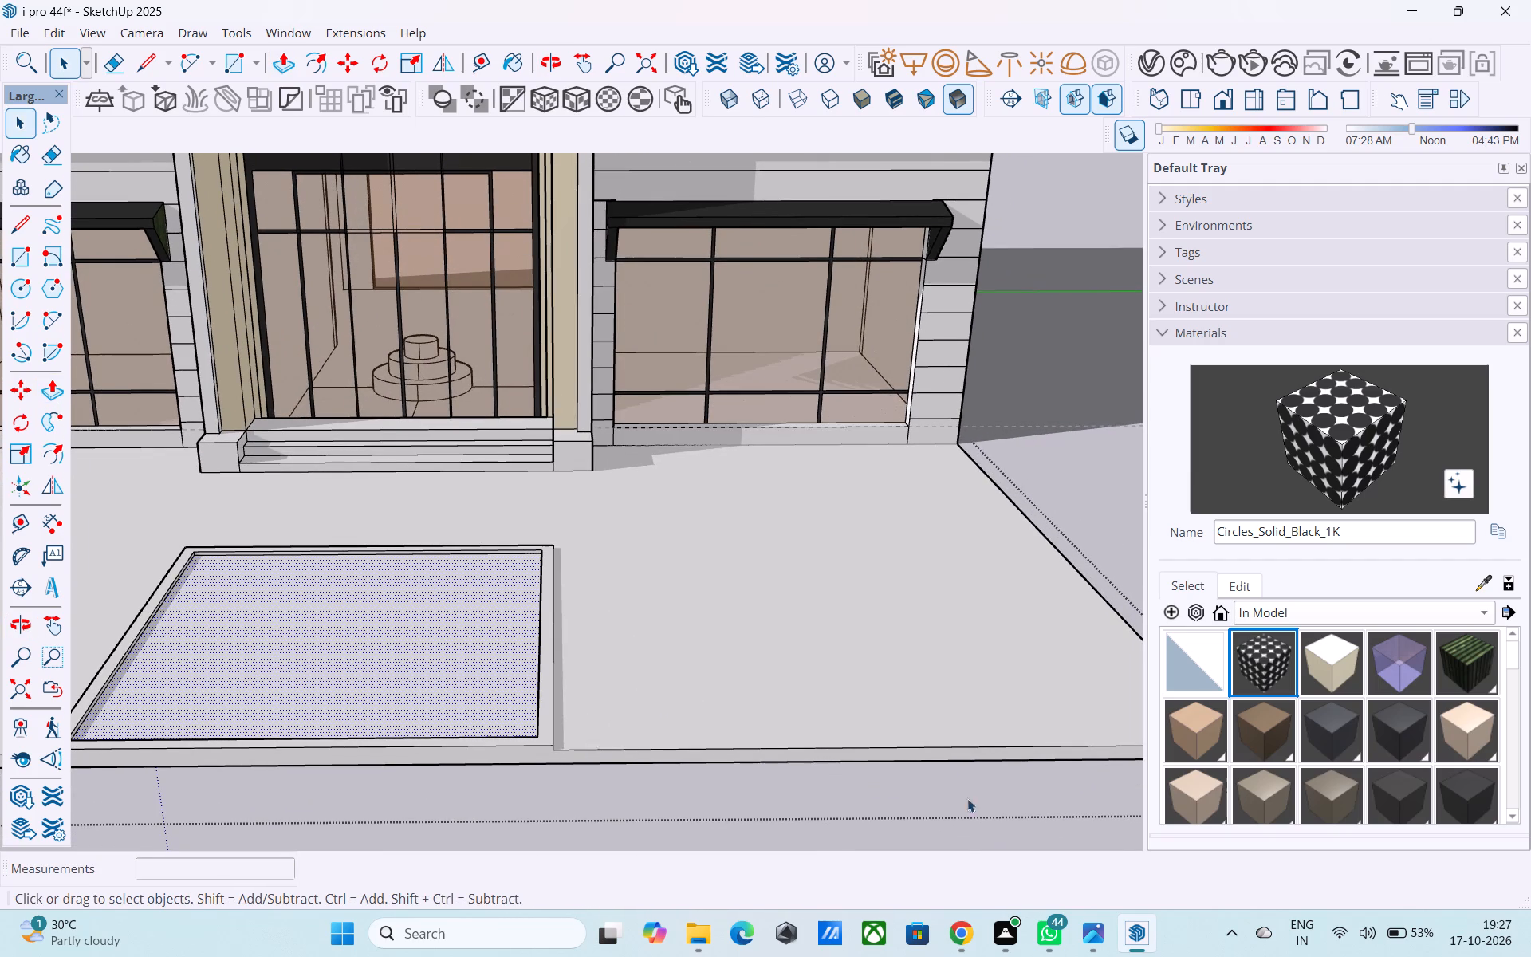
click(1260, 615)
click(1310, 813)
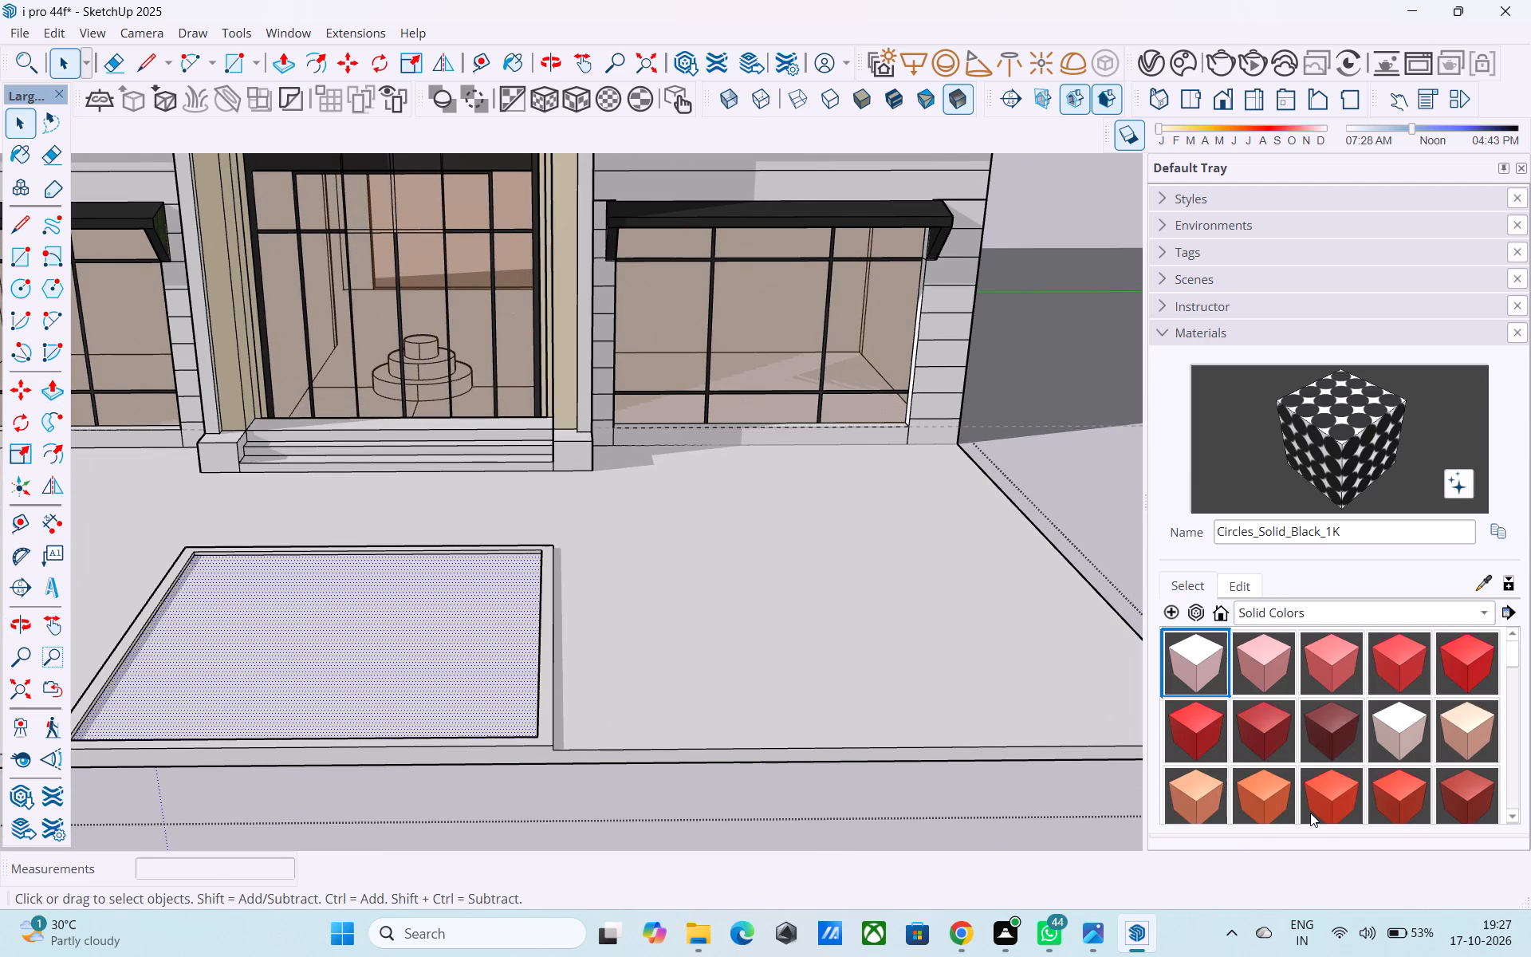
scroll(1310, 813, down, 14)
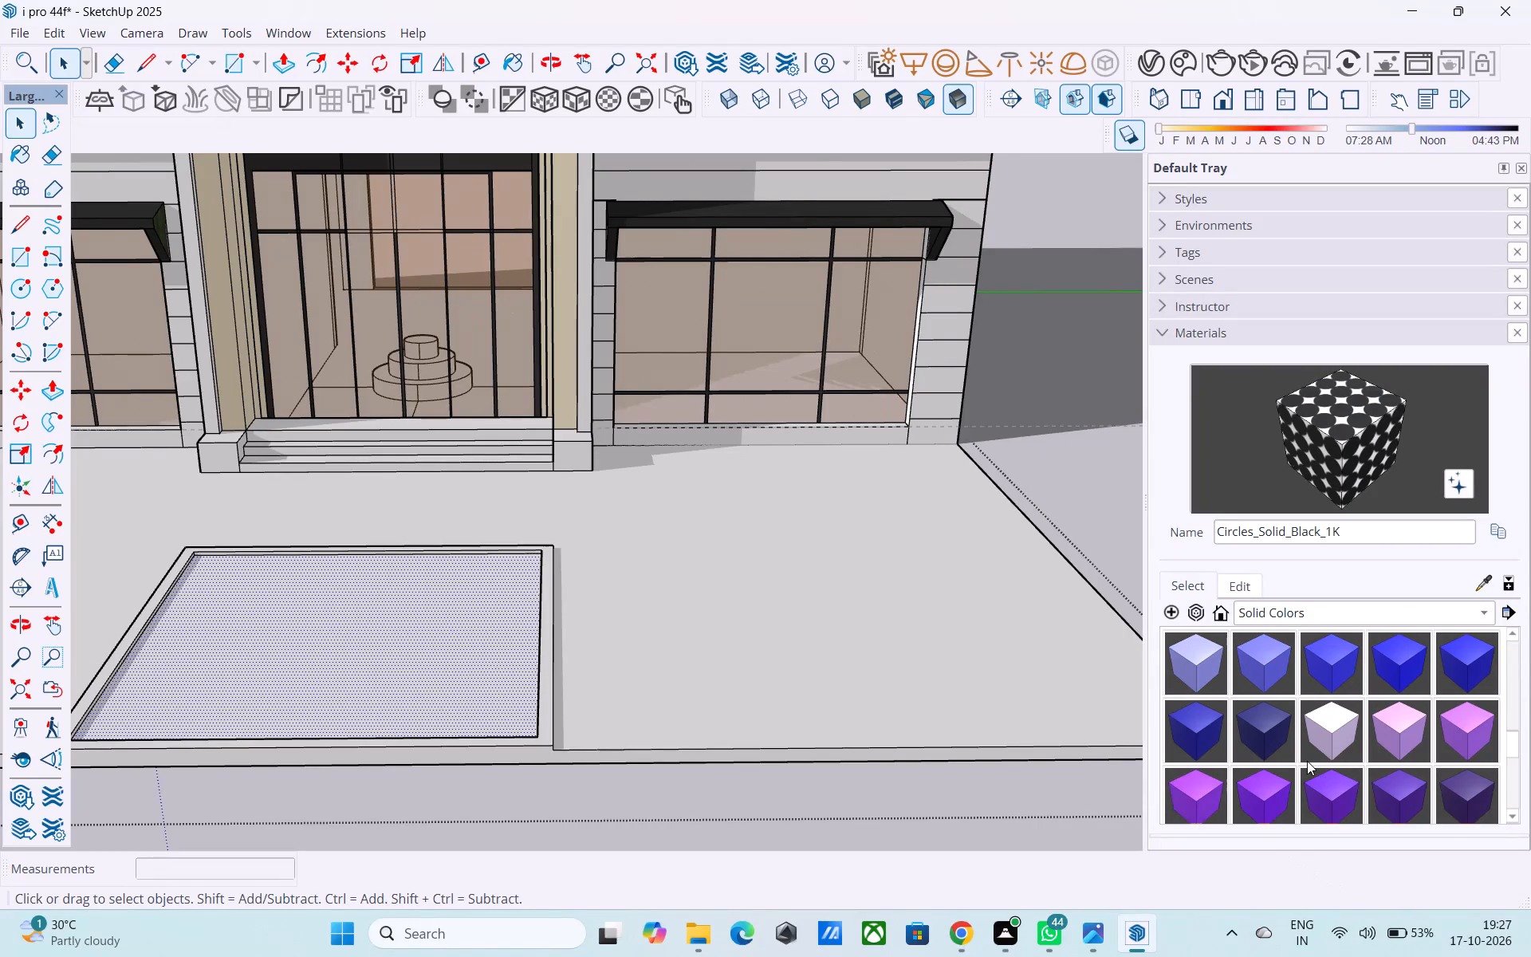
scroll(1307, 761, down, 2)
scroll(1307, 761, up, 3)
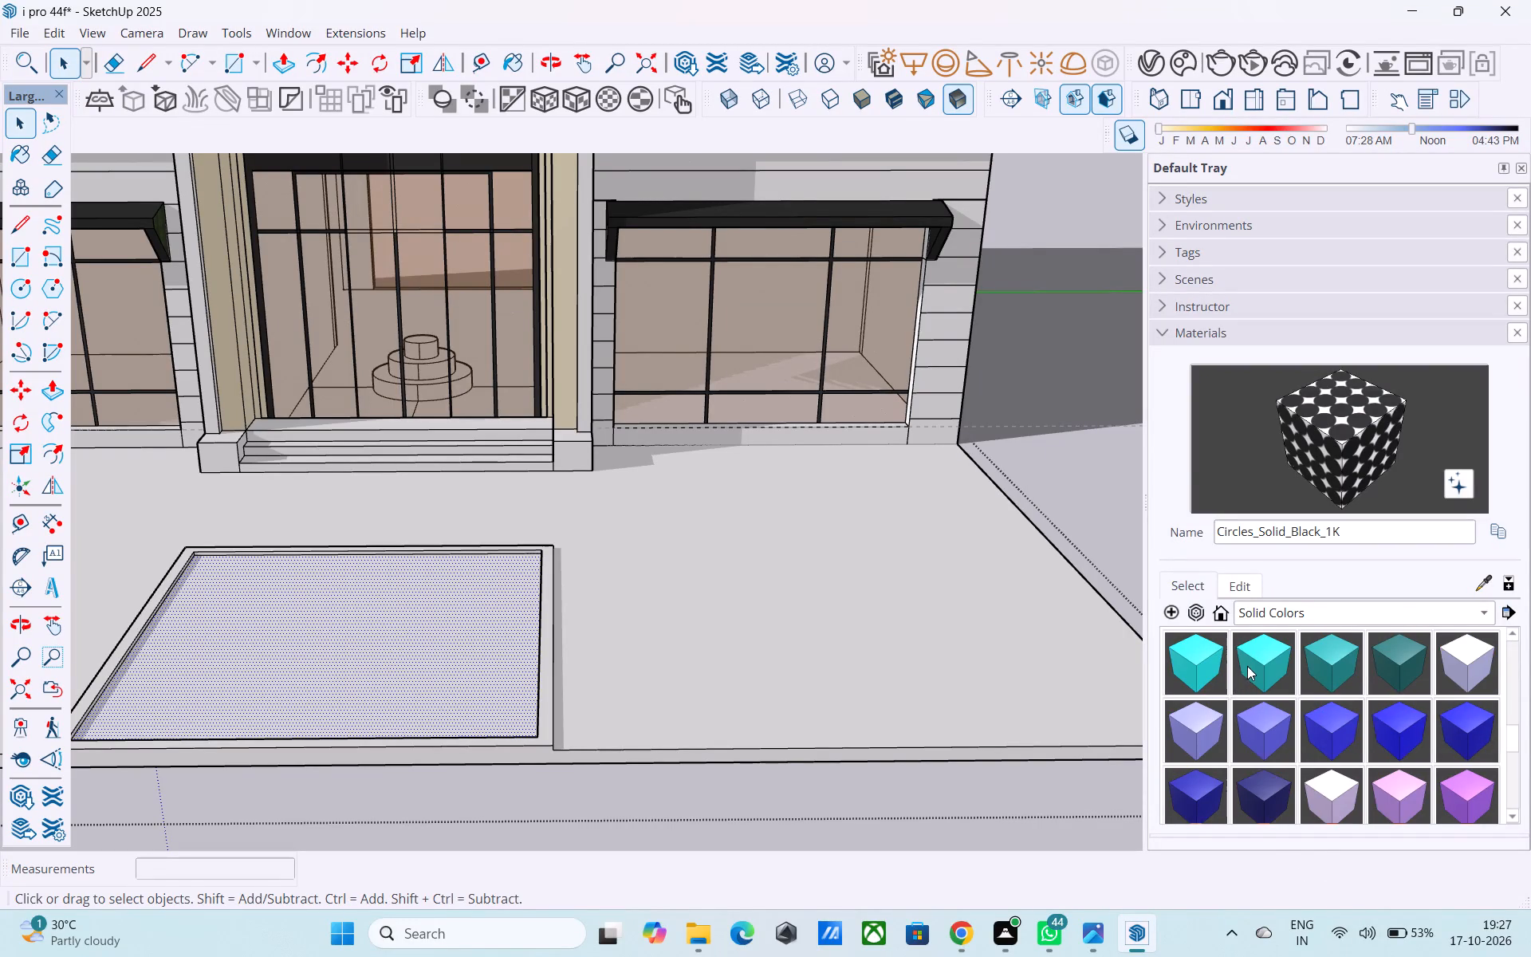
scroll(1247, 665, up, 1)
click(1336, 666)
click(486, 644)
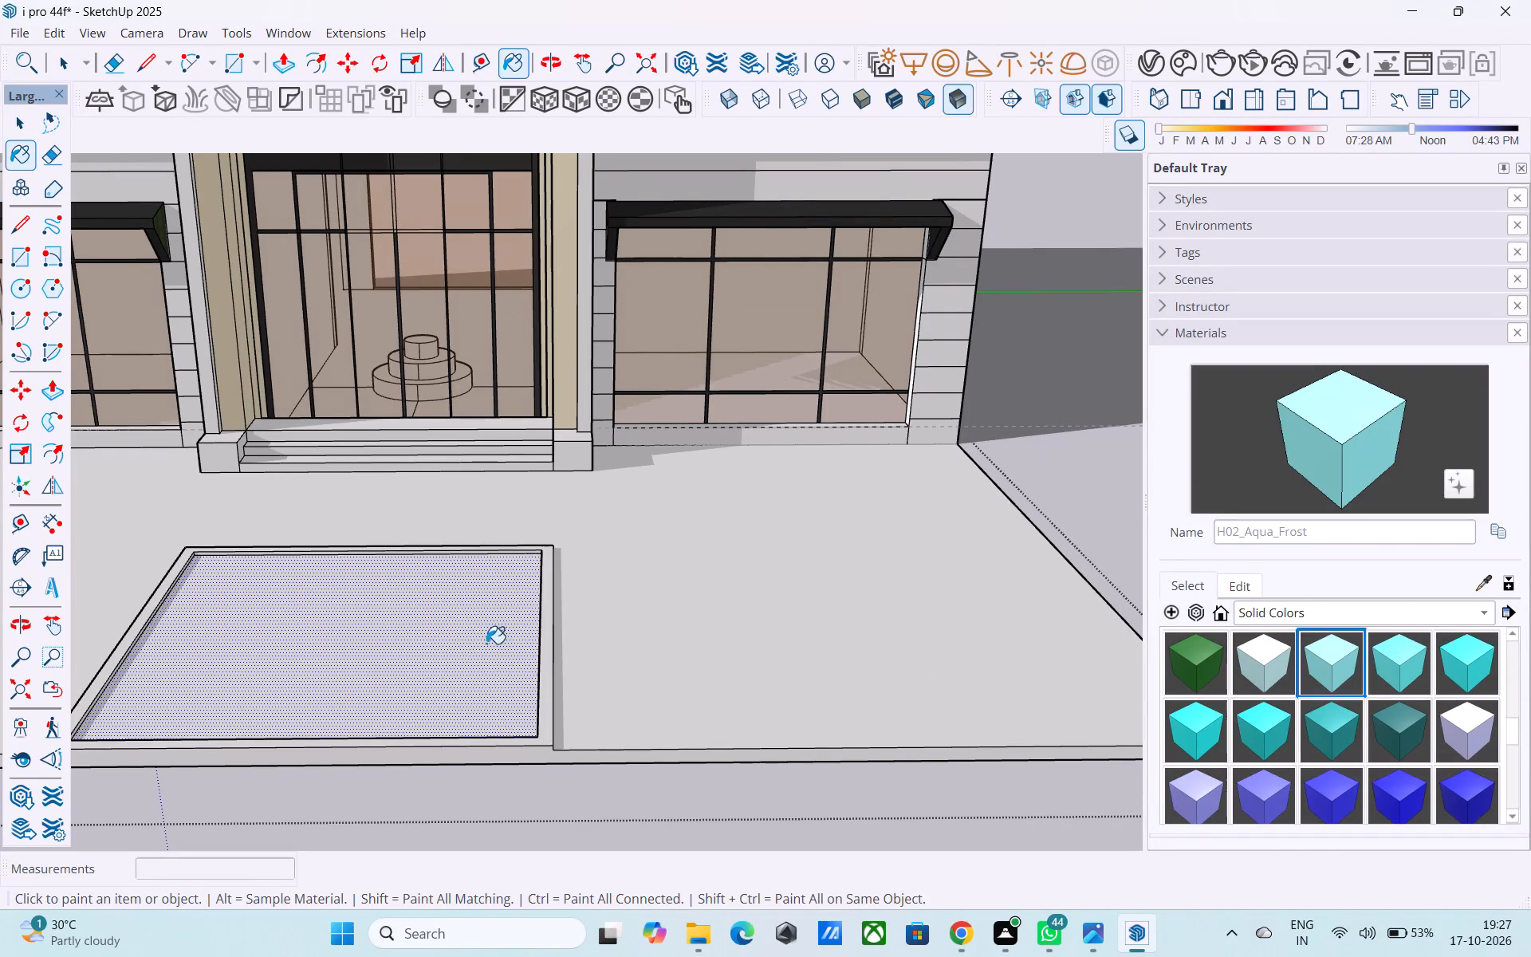
Draw a rectangle about 15' by 15' across the inner top edges of the raised border, covering the aqua face.
scroll(555, 664, down, 3)
middle_drag(668, 685, 719, 702)
key(r)
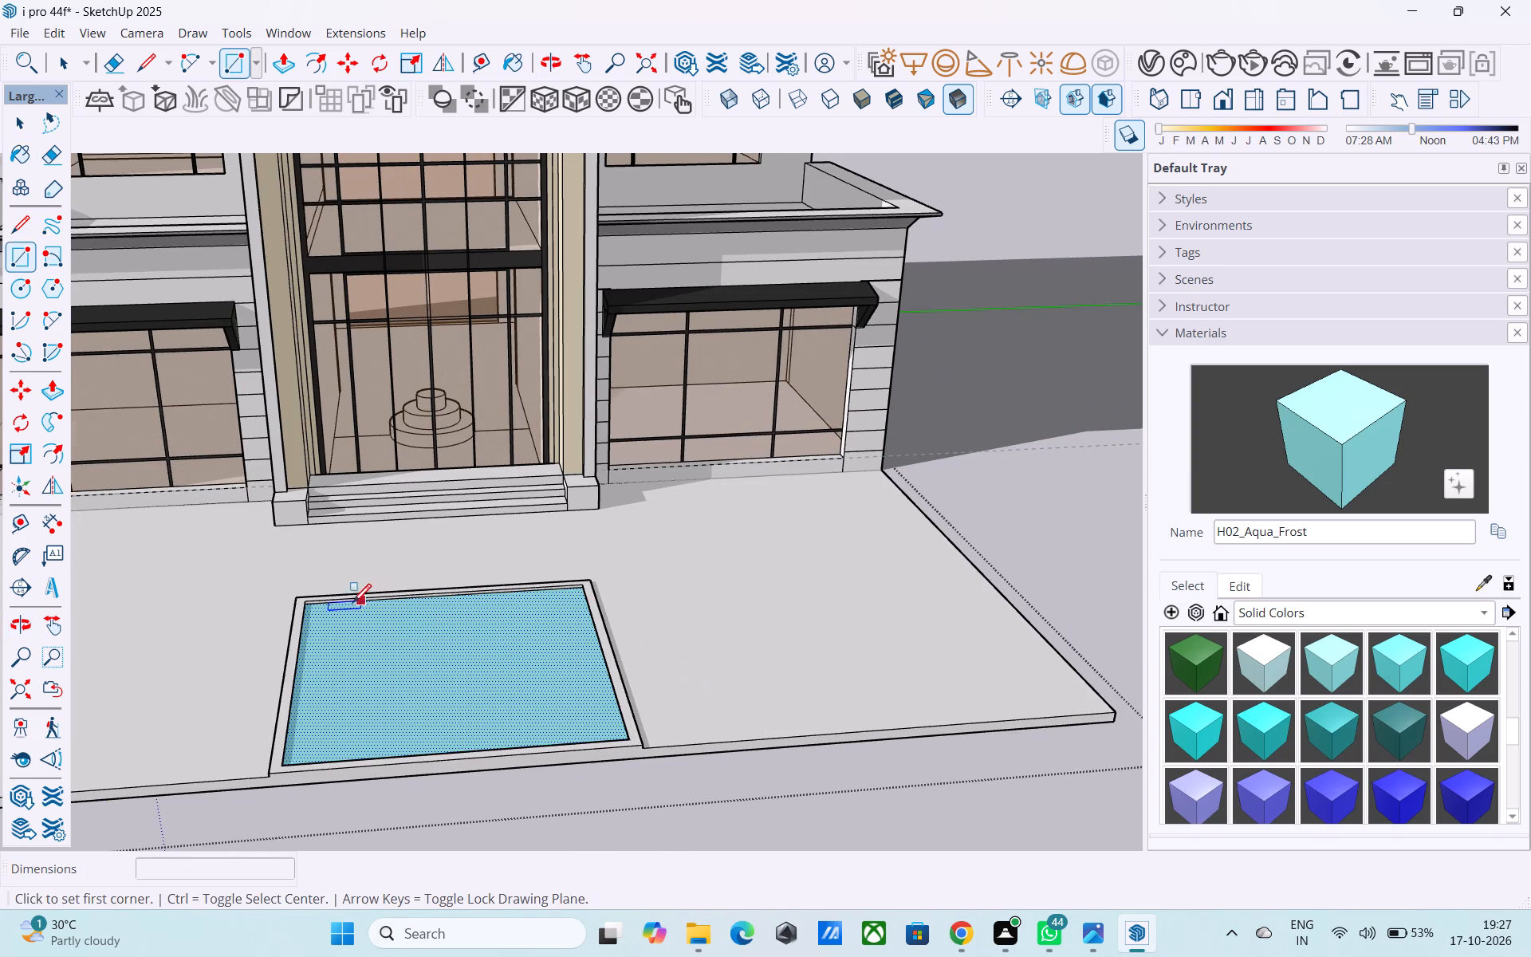
scroll(353, 605, up, 3)
click(290, 605)
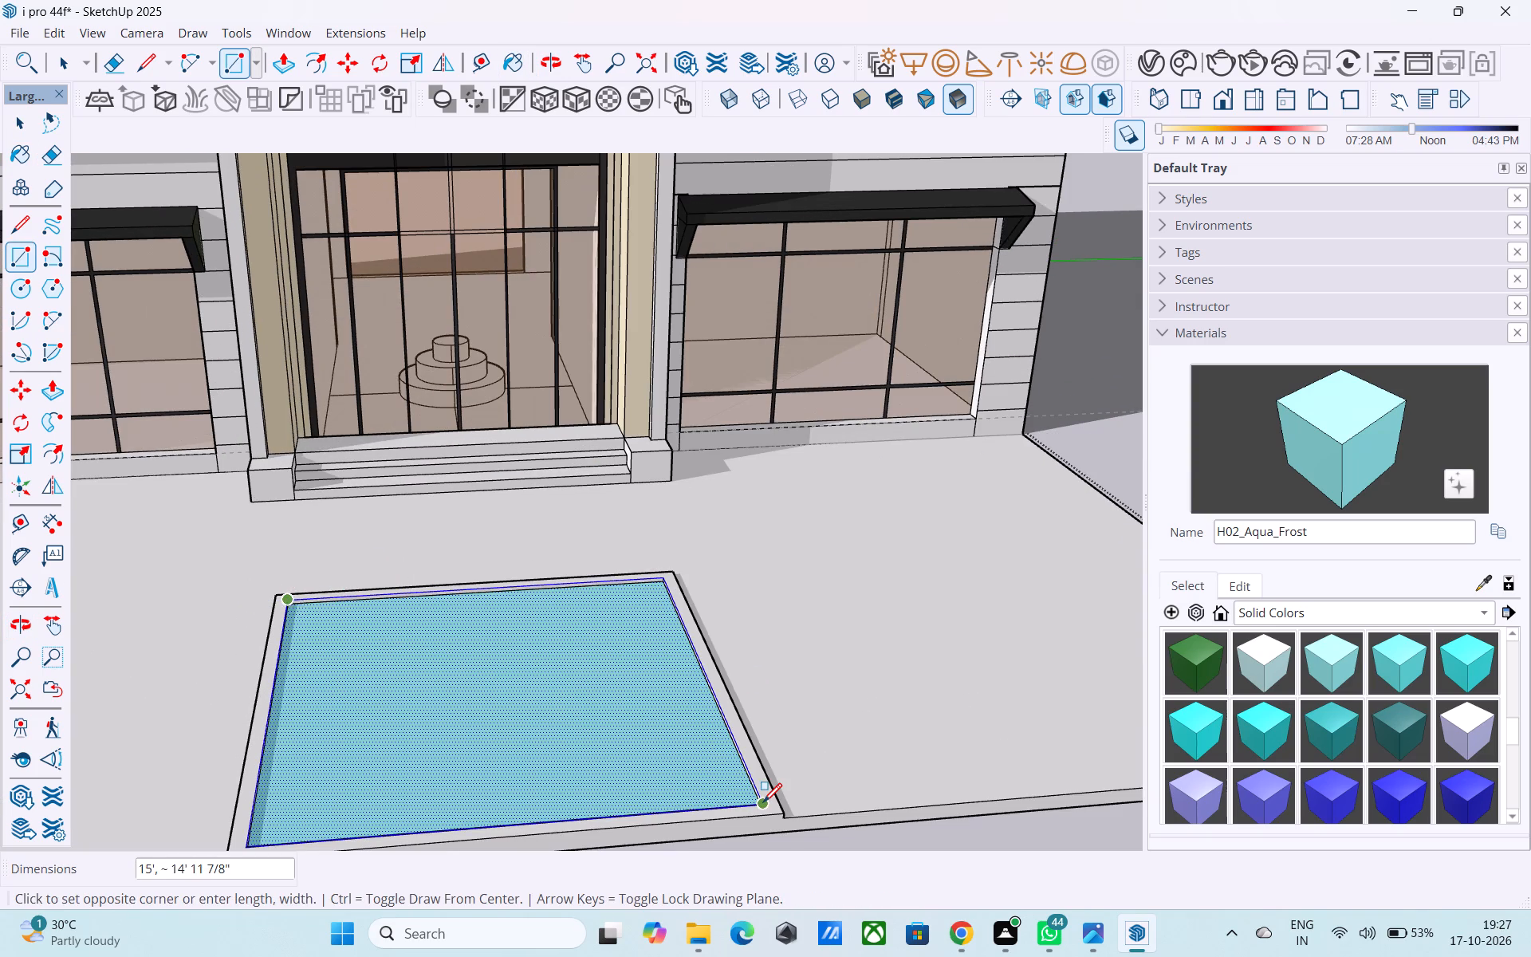
click(763, 804)
Paint the covering face inside the raised border with Glass_Basic_01 from the Glass materials.
scroll(764, 804, down, 5)
key(space)
scroll(1259, 714, up, 3)
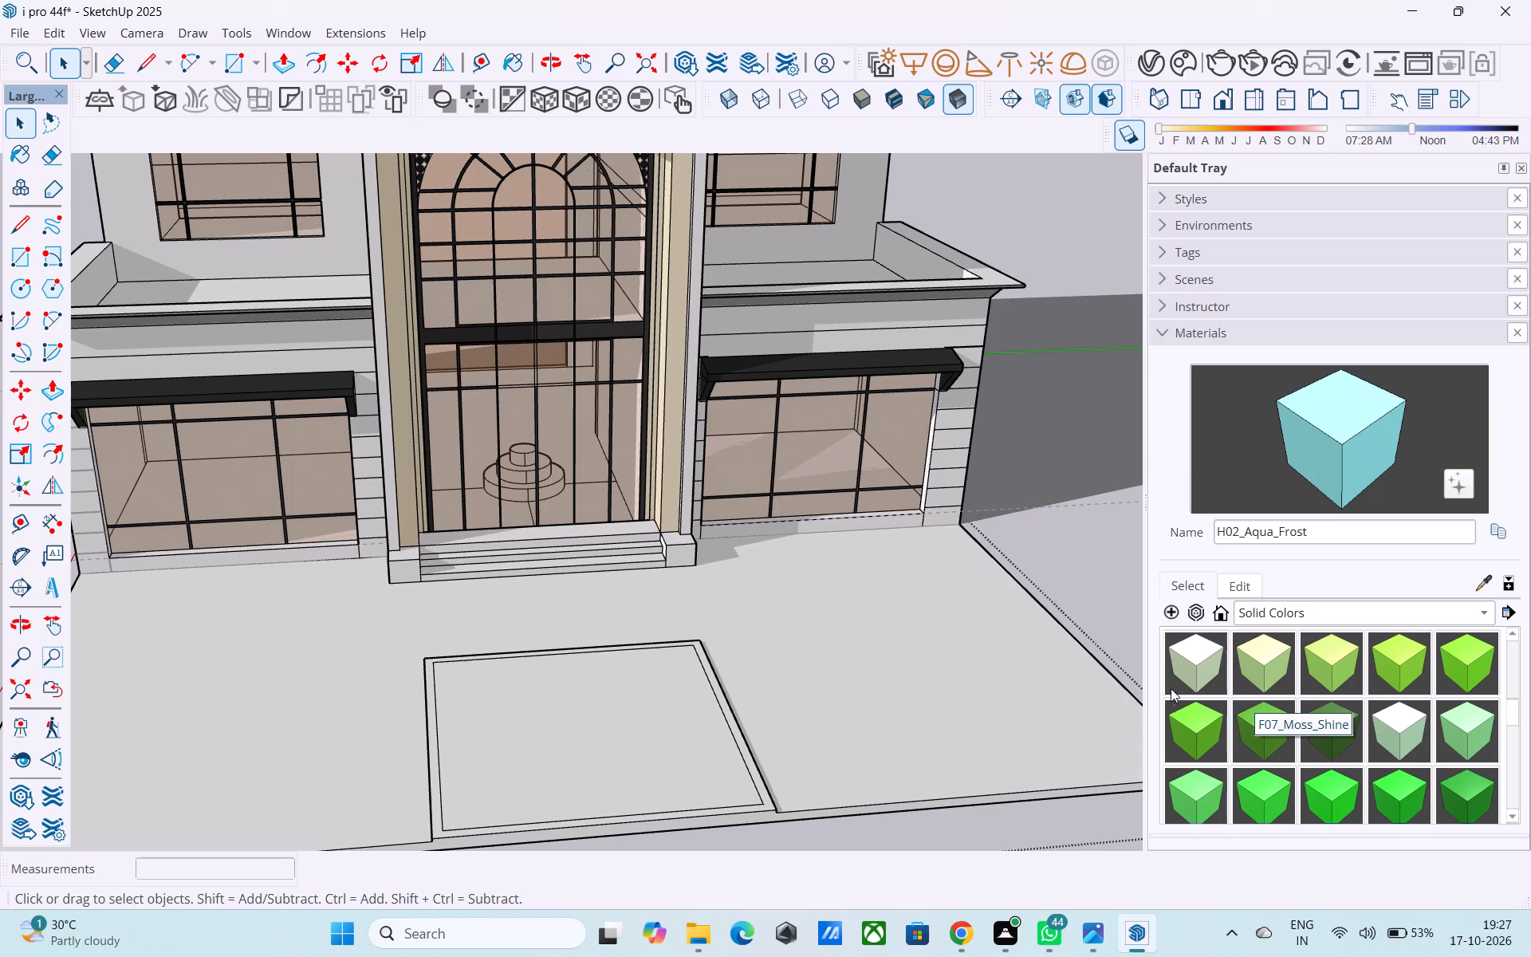
click(1285, 615)
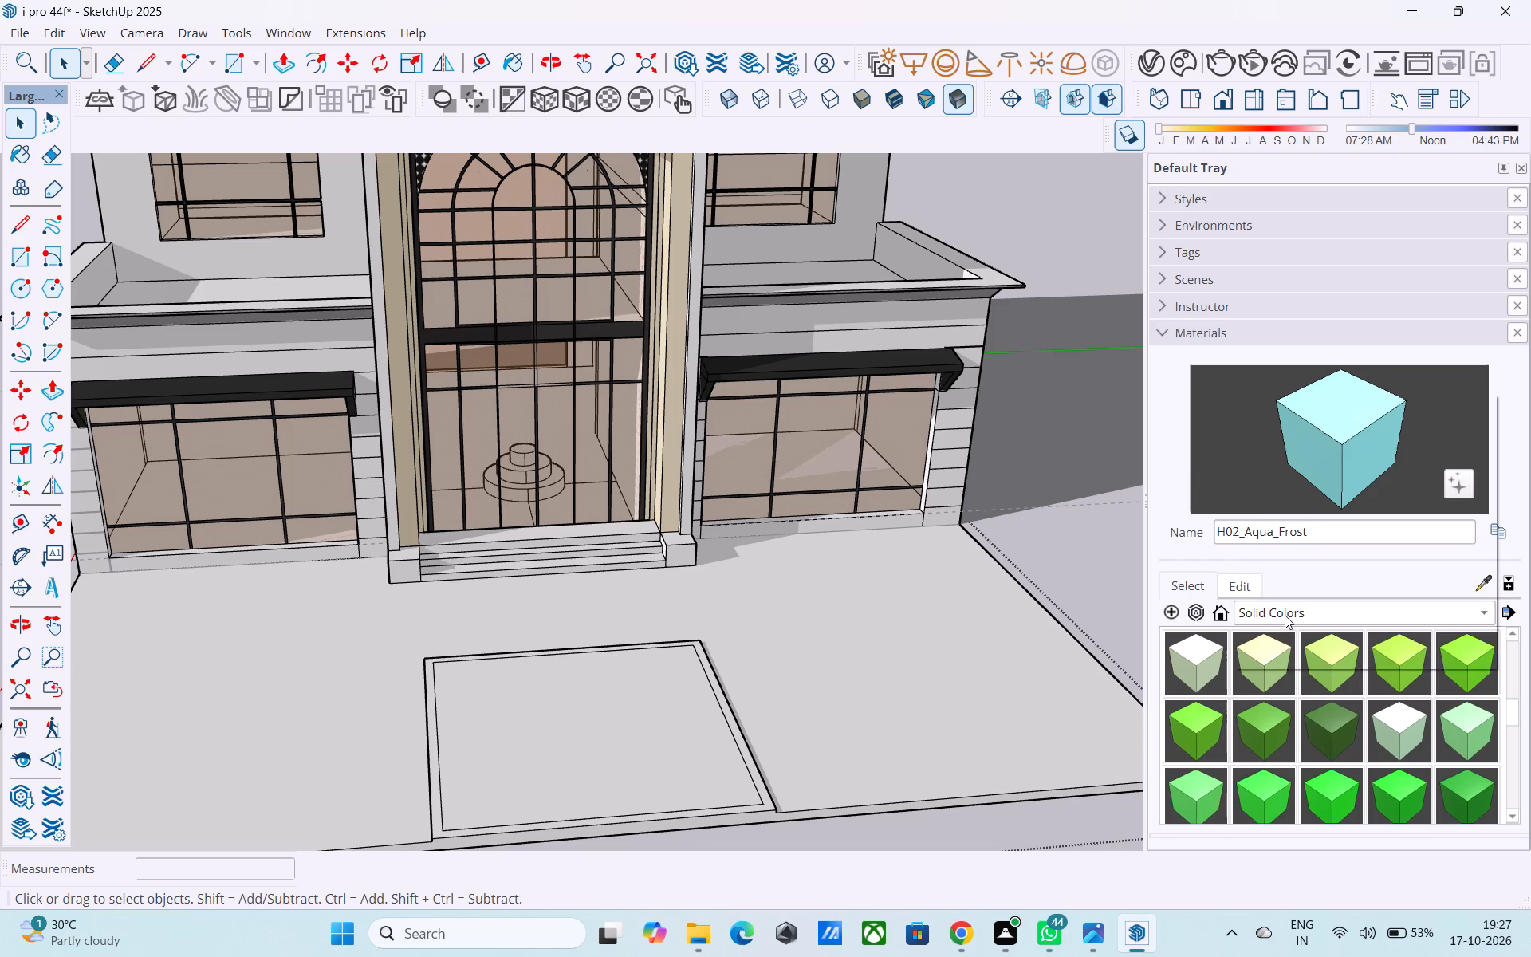
click(1260, 495)
click(1207, 661)
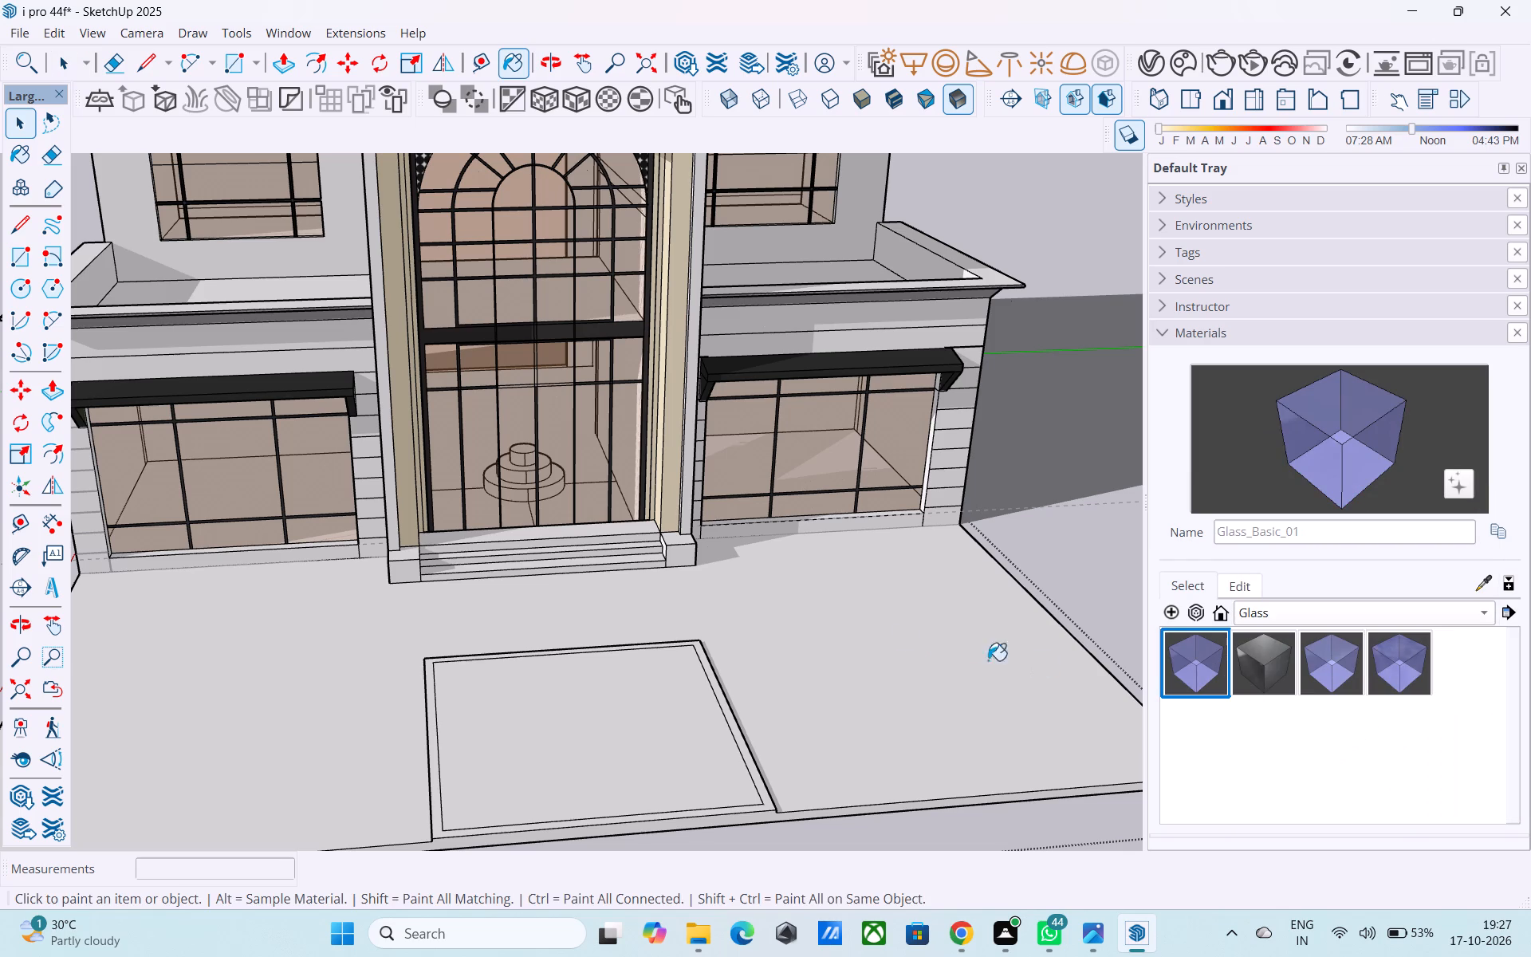
click(675, 767)
Examine the house facade, ground slab and glass-covered pool from several angles.
scroll(735, 758, down, 7)
middle_drag(723, 746, 701, 730)
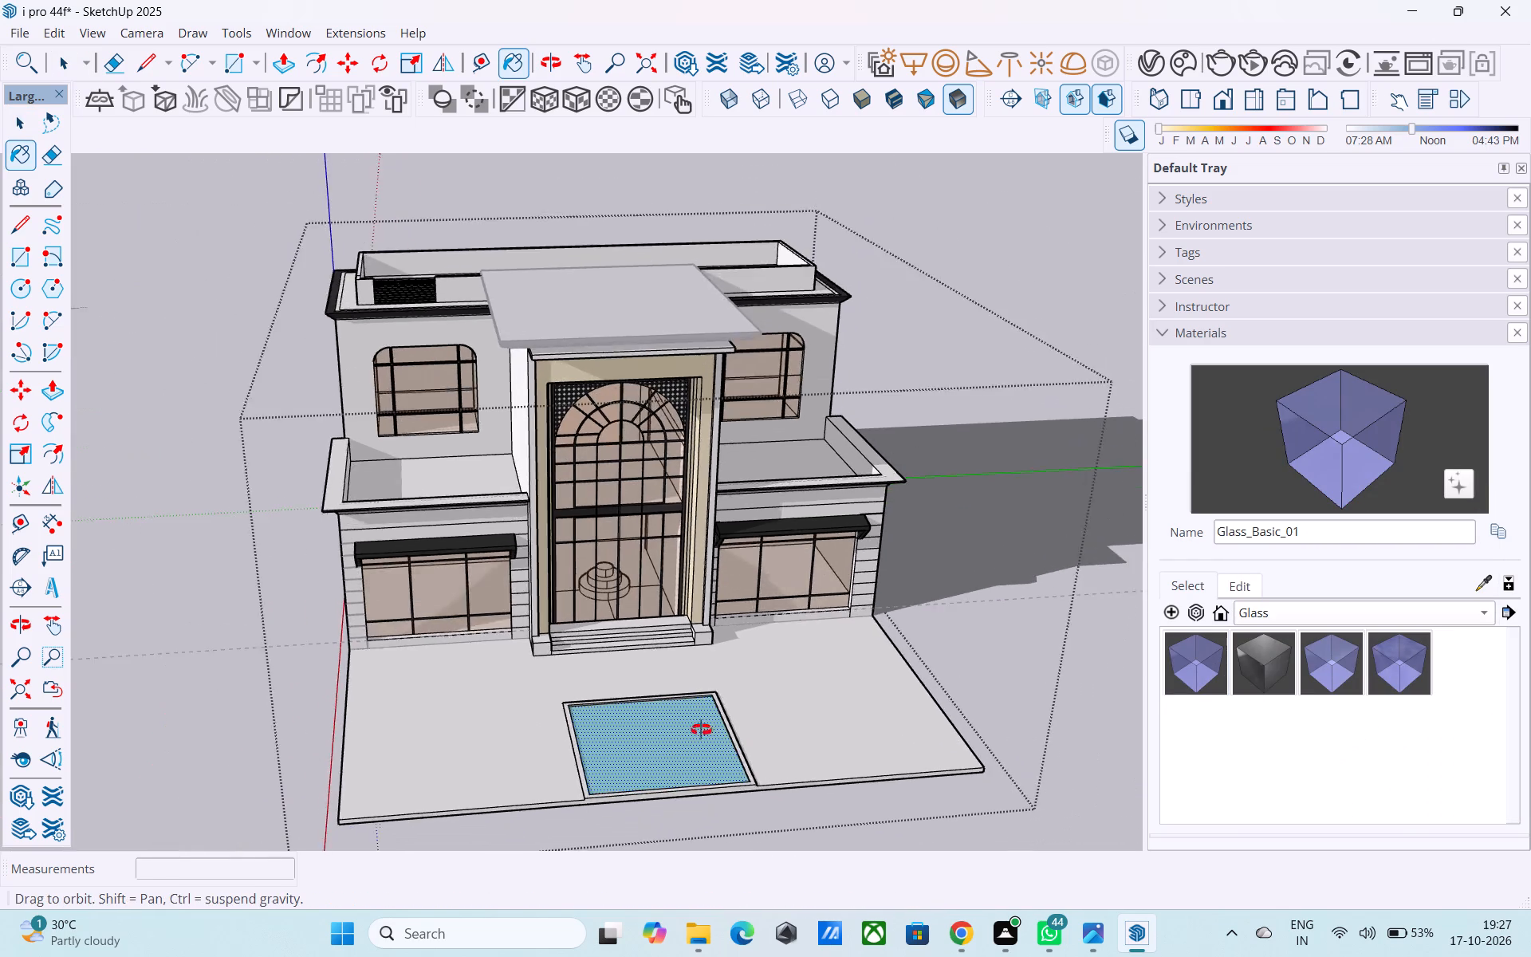
middle_drag(701, 730, 654, 612)
middle_drag(649, 610, 802, 714)
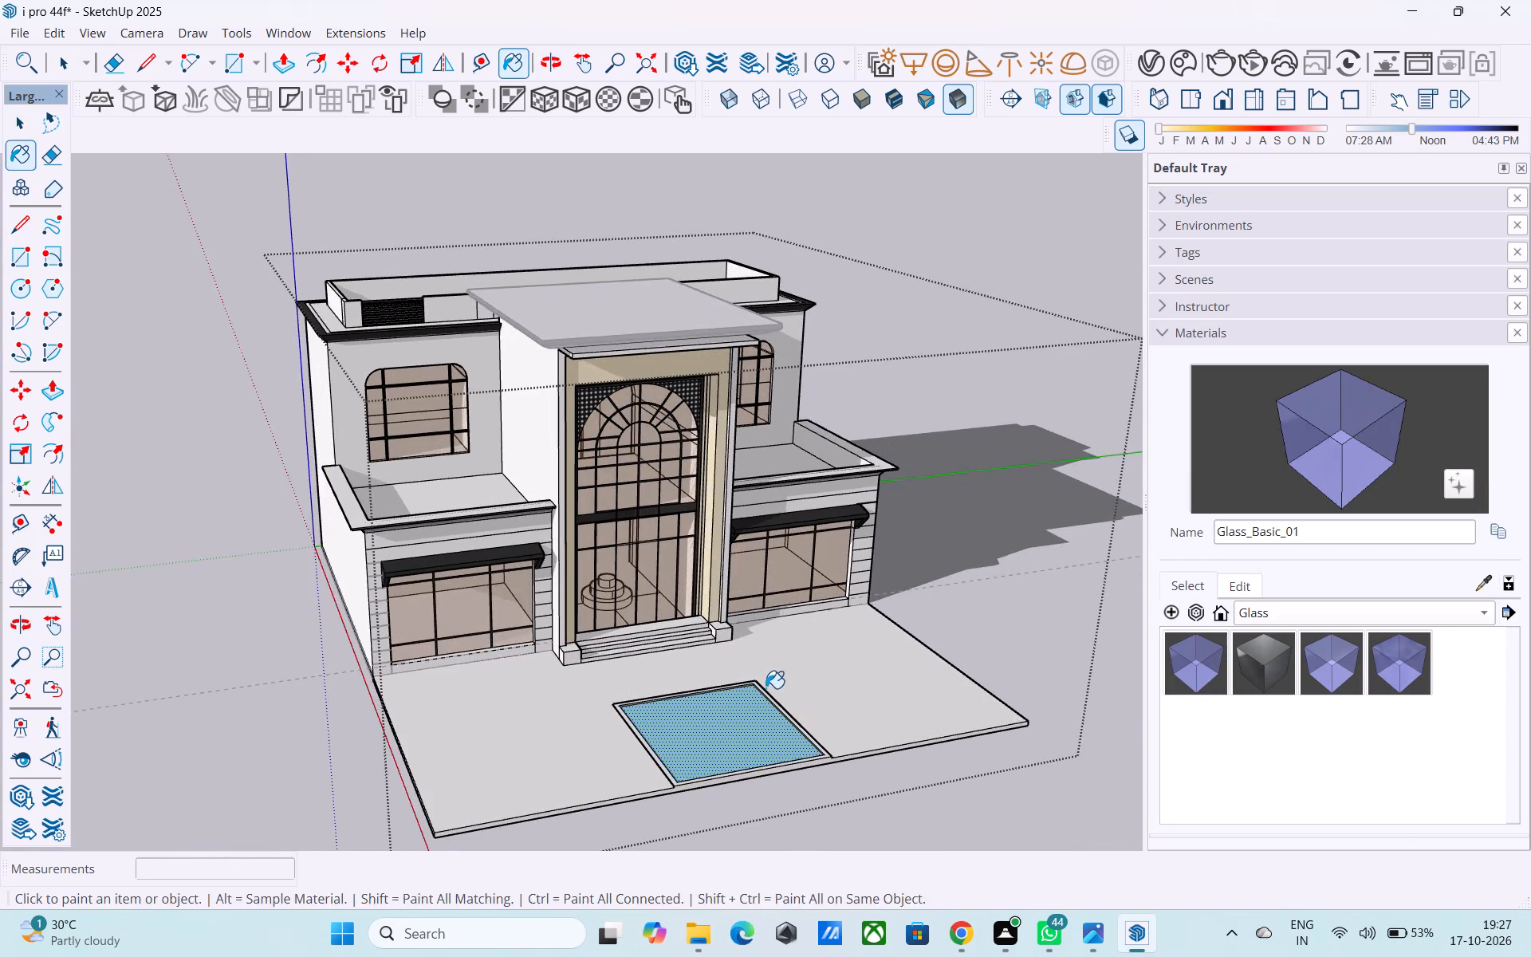
middle_drag(763, 689, 734, 656)
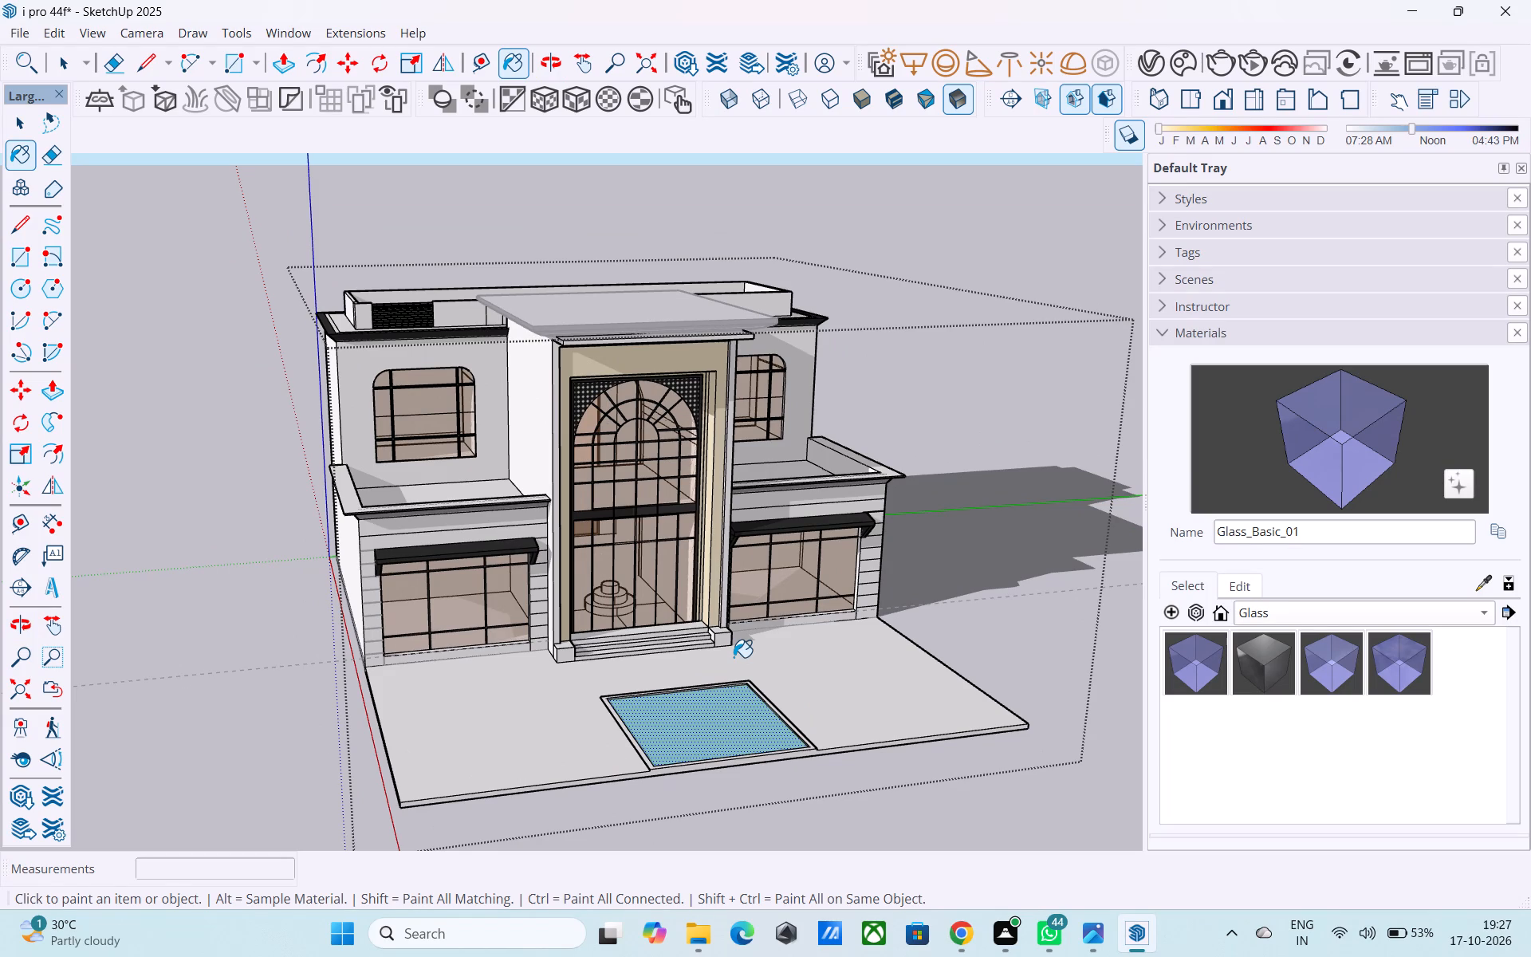
key(space)
right_drag(594, 561, 514, 507)
middle_drag(552, 533, 514, 507)
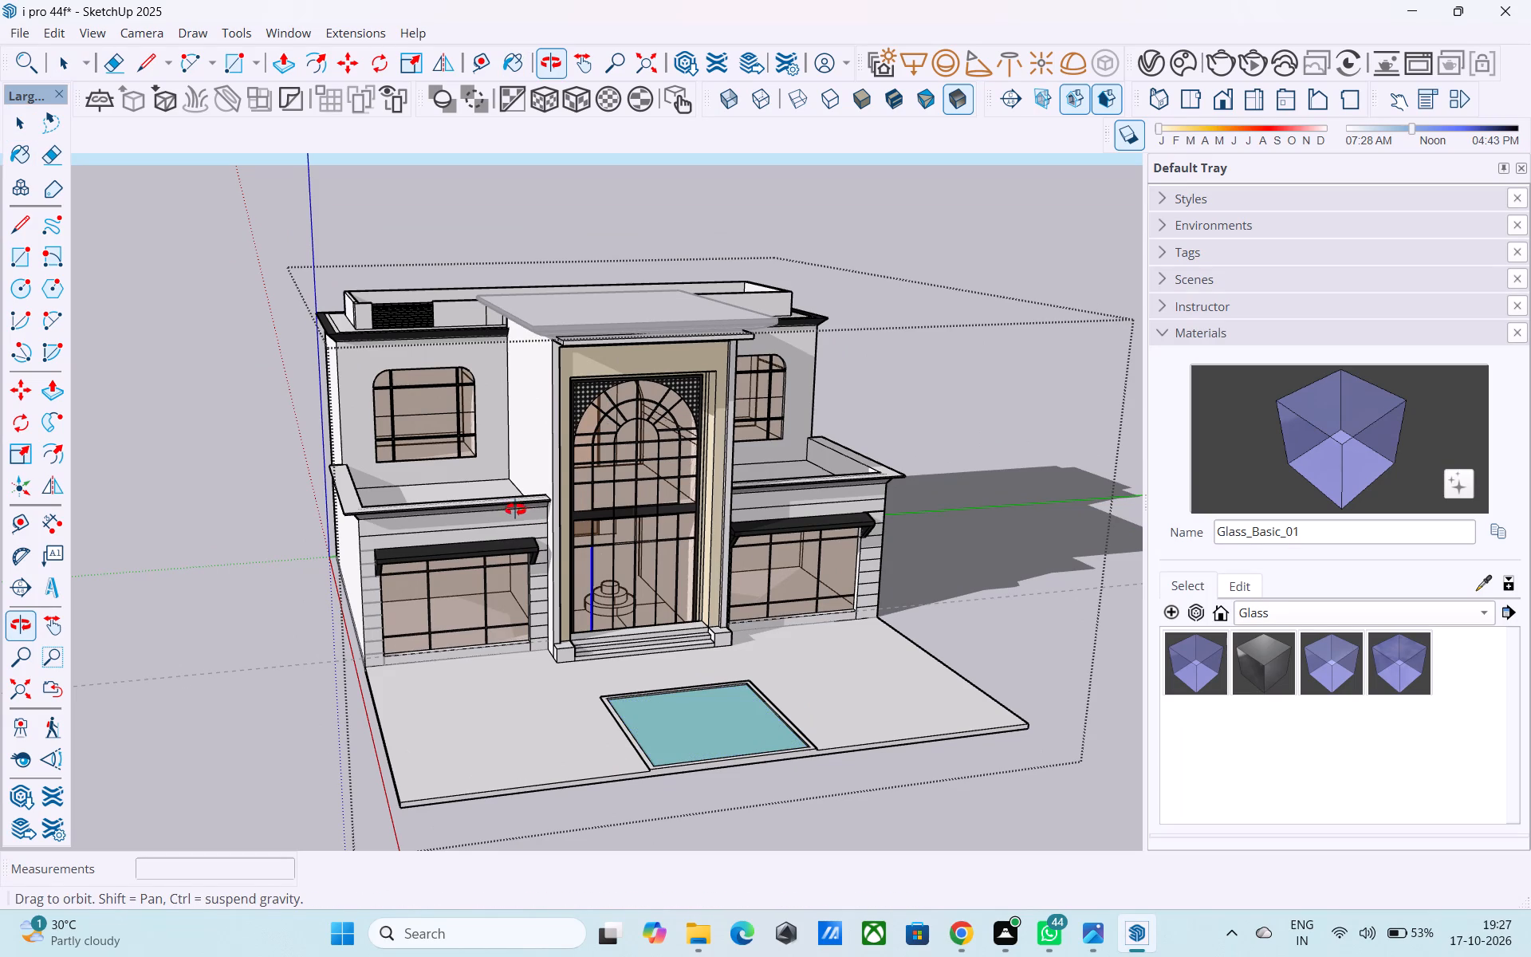
middle_drag(553, 557, 501, 524)
key(space)
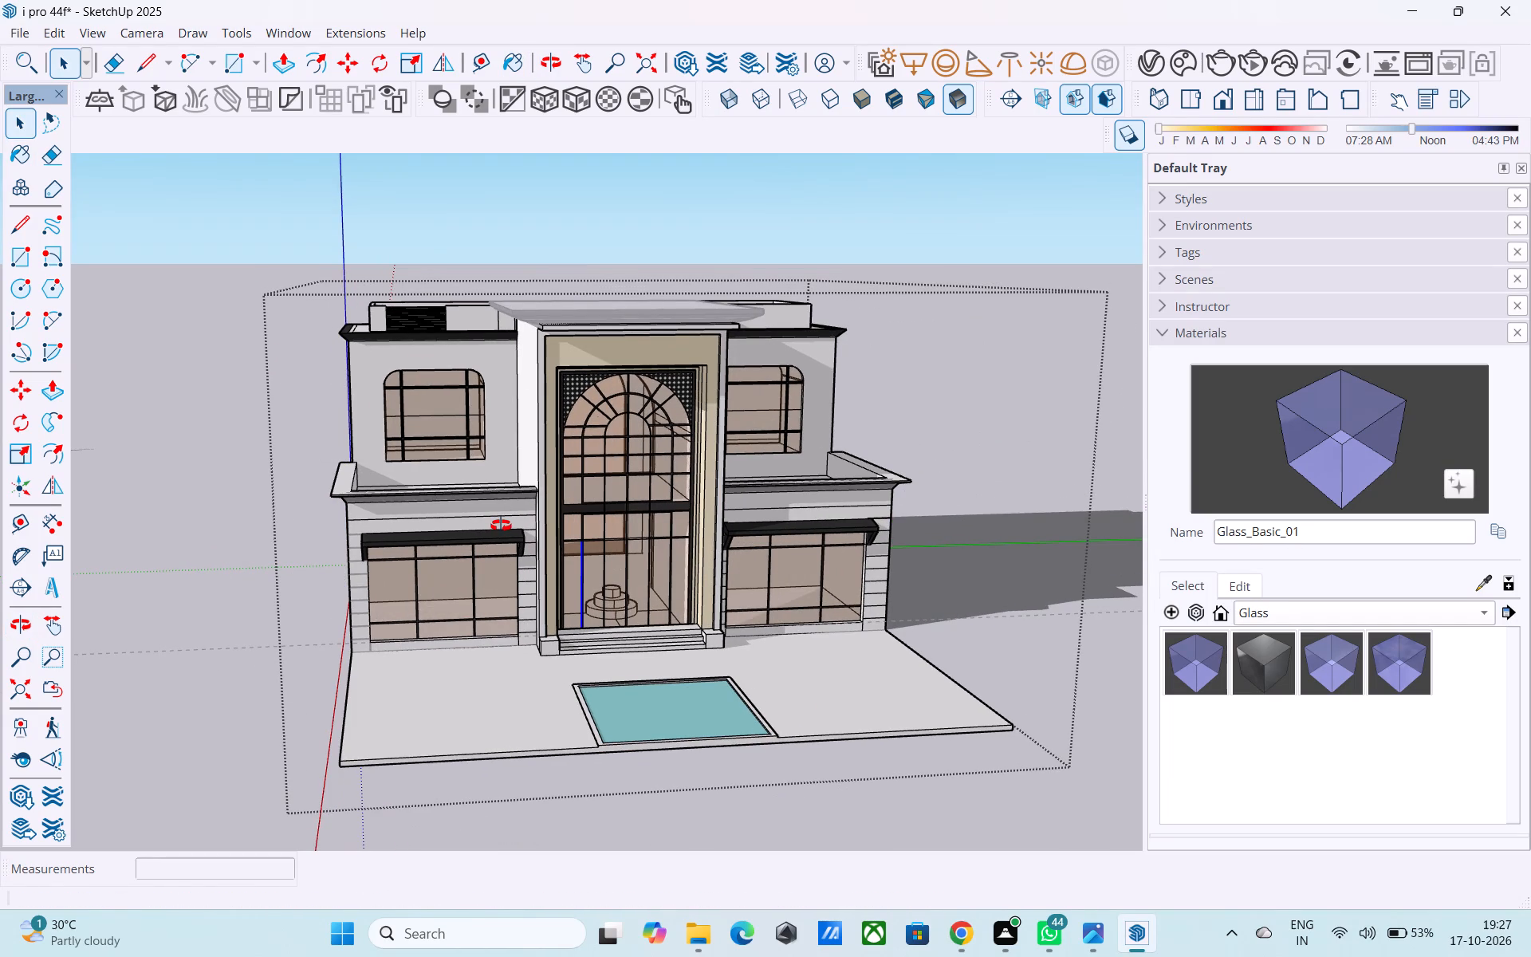
click(250, 464)
scroll(258, 486, down, 5)
middle_drag(427, 595, 584, 602)
scroll(584, 602, up, 2)
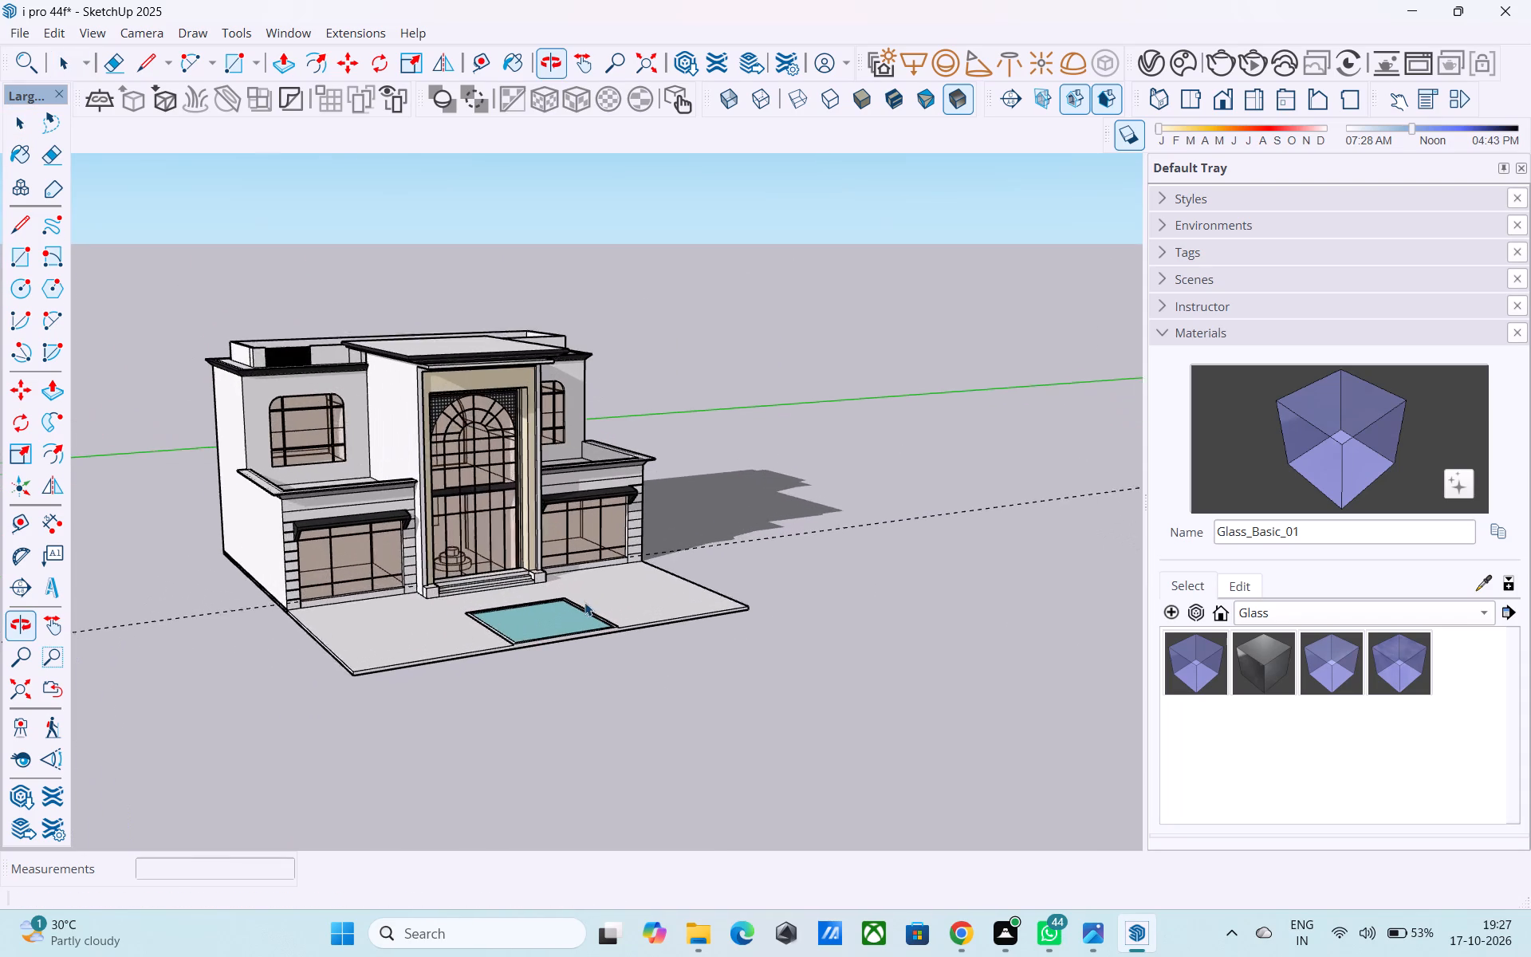
scroll(584, 602, up, 1)
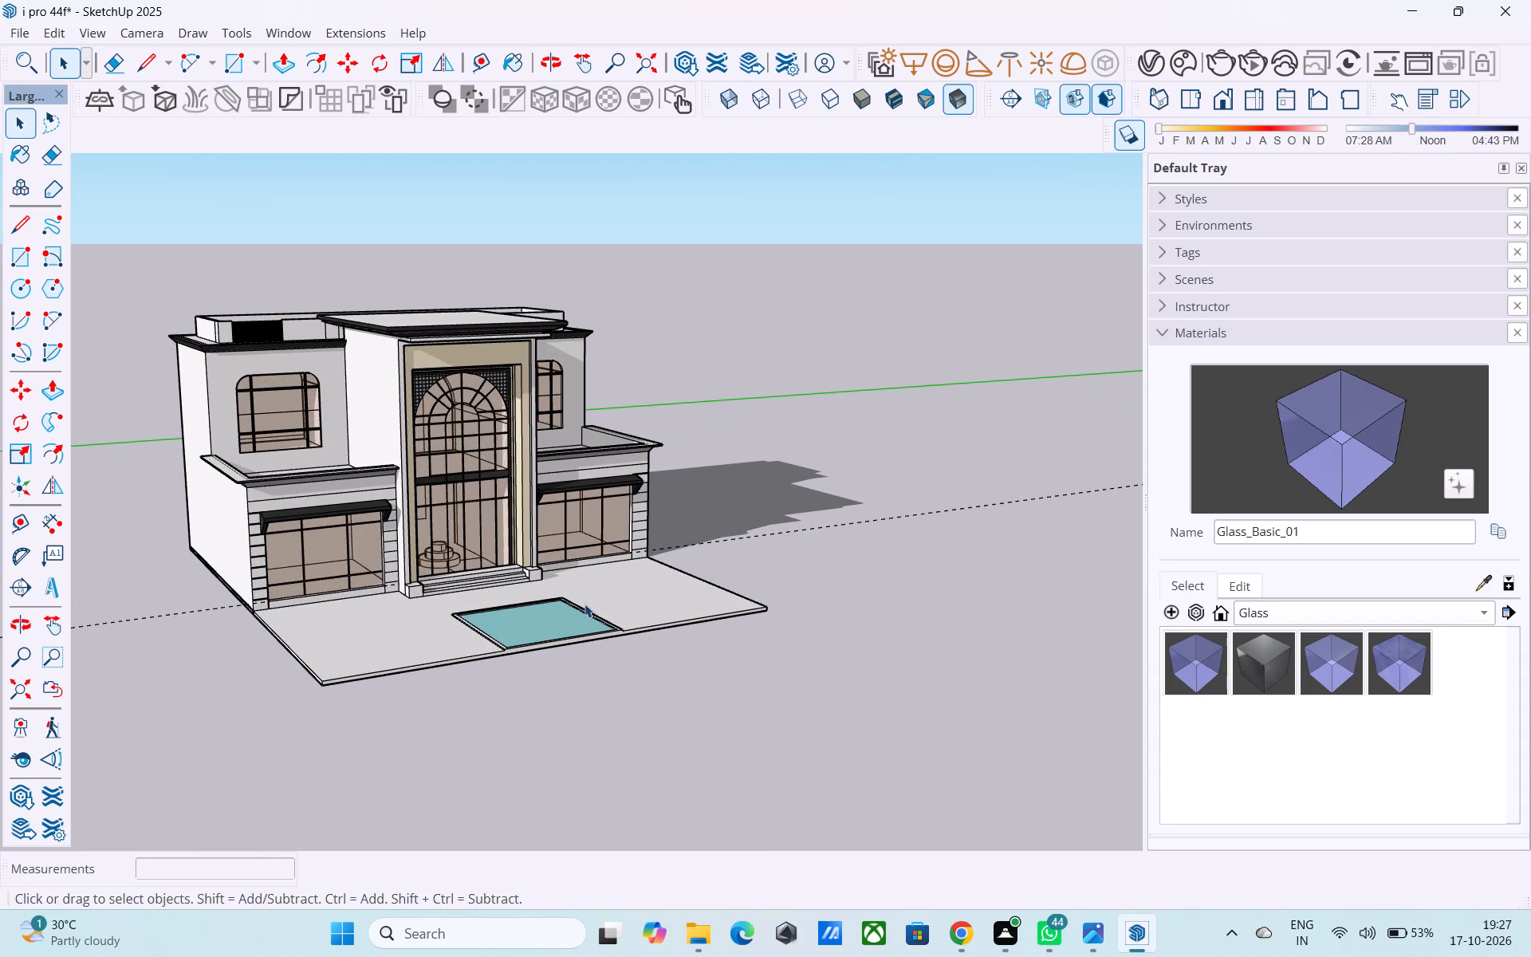
middle_drag(569, 620, 478, 601)
scroll(797, 652, down, 2)
middle_drag(749, 650, 733, 646)
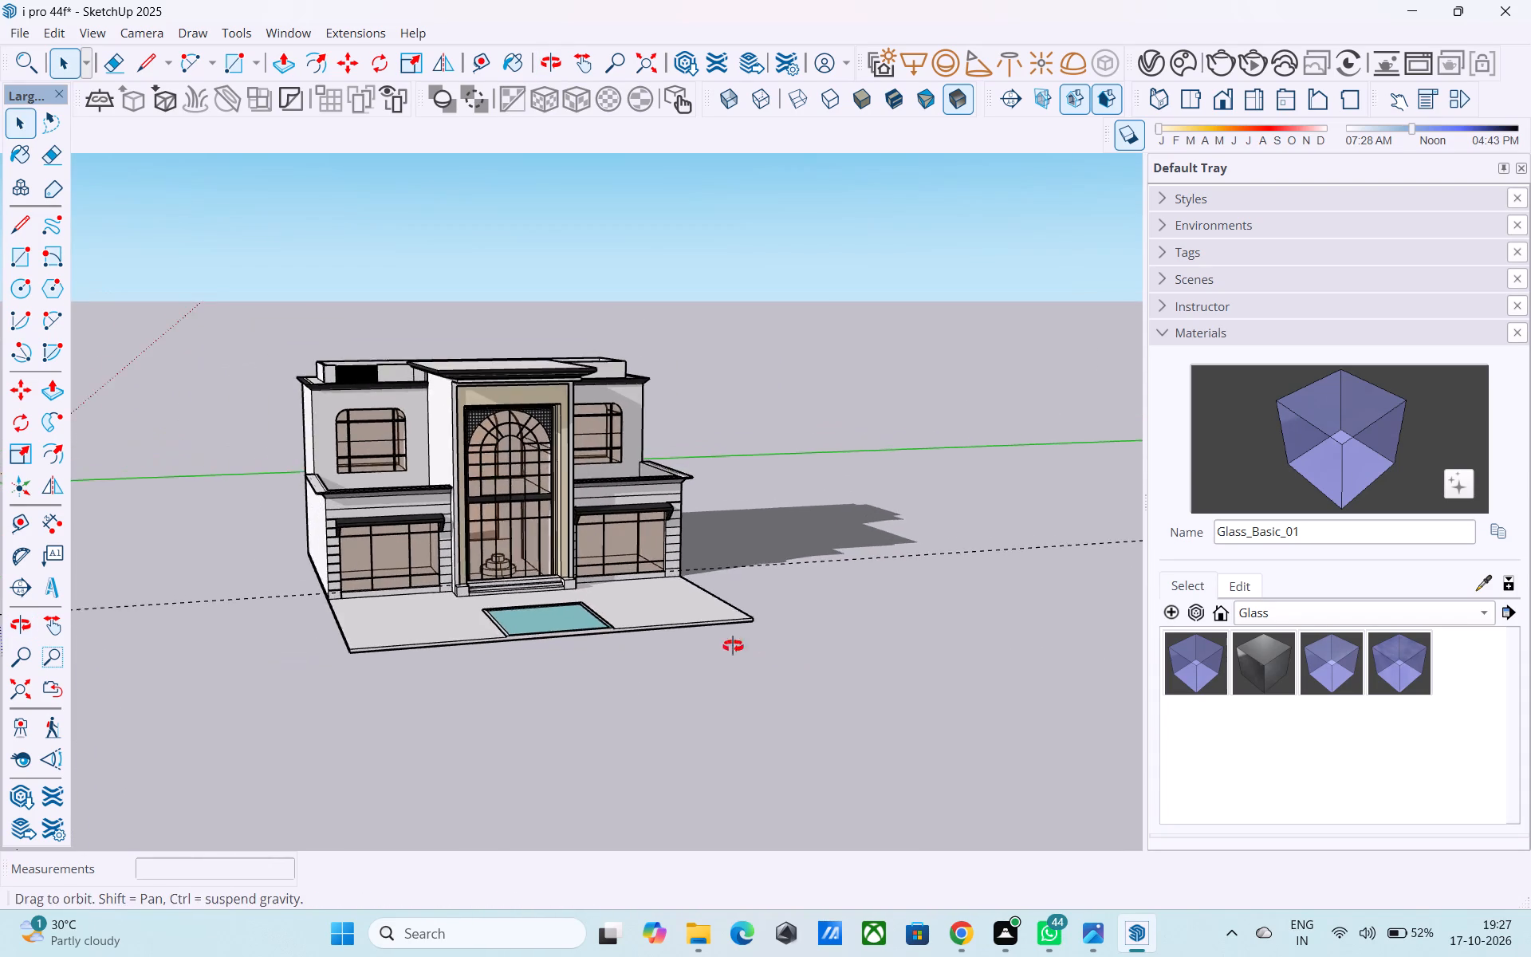
middle_drag(733, 646, 640, 626)
scroll(487, 548, up, 4)
middle_drag(469, 523, 695, 571)
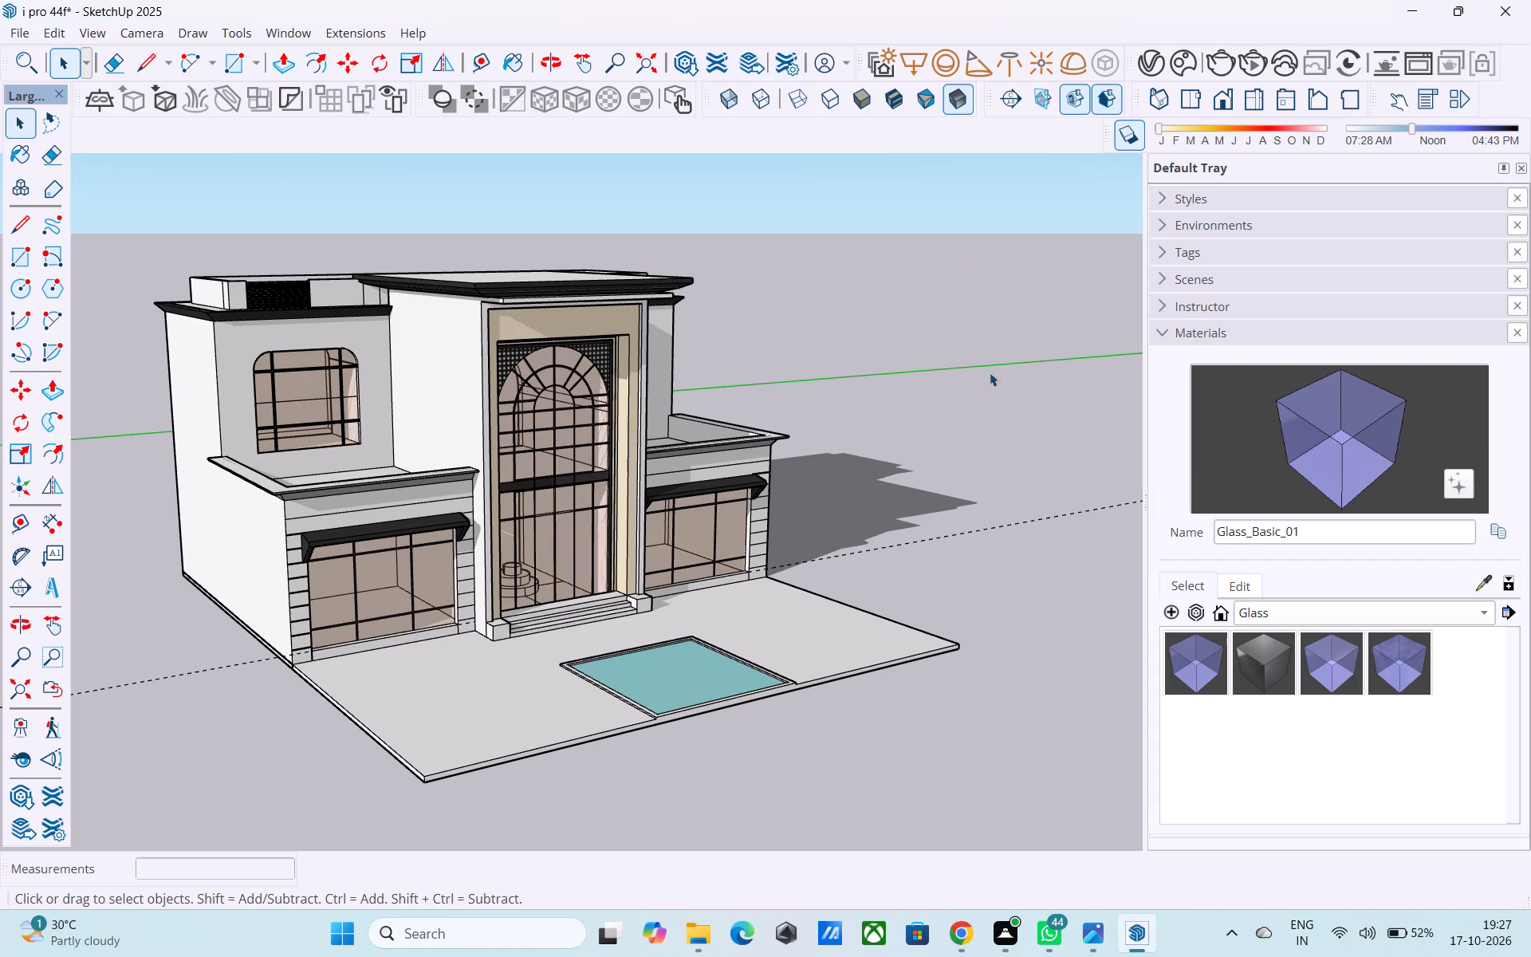
middle_drag(777, 266, 671, 261)
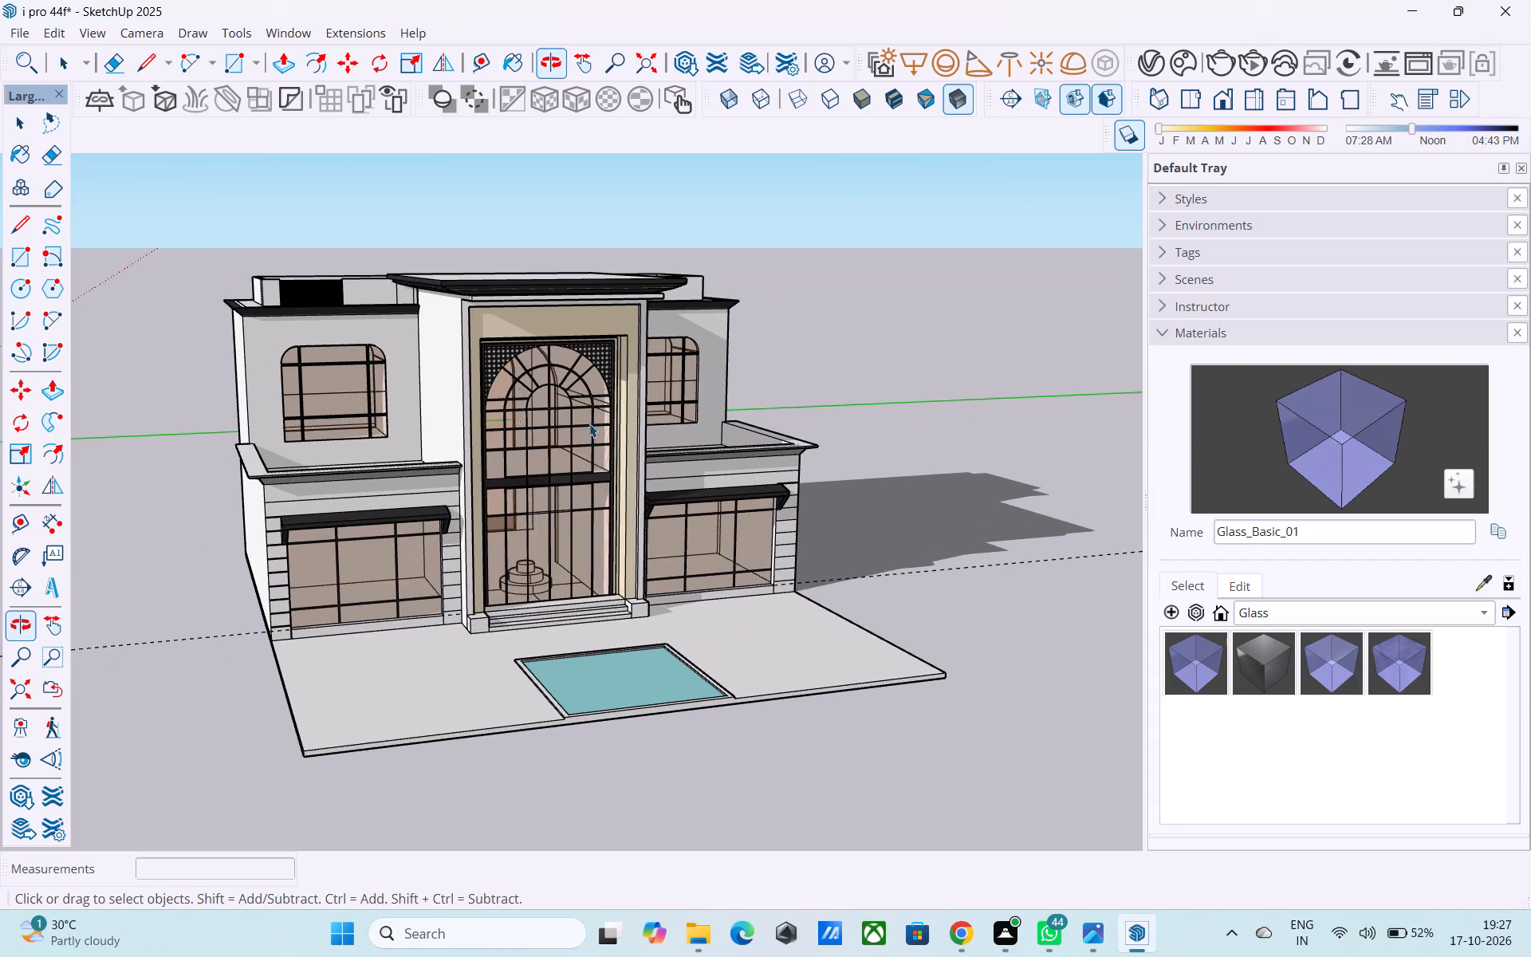
middle_drag(478, 427, 467, 414)
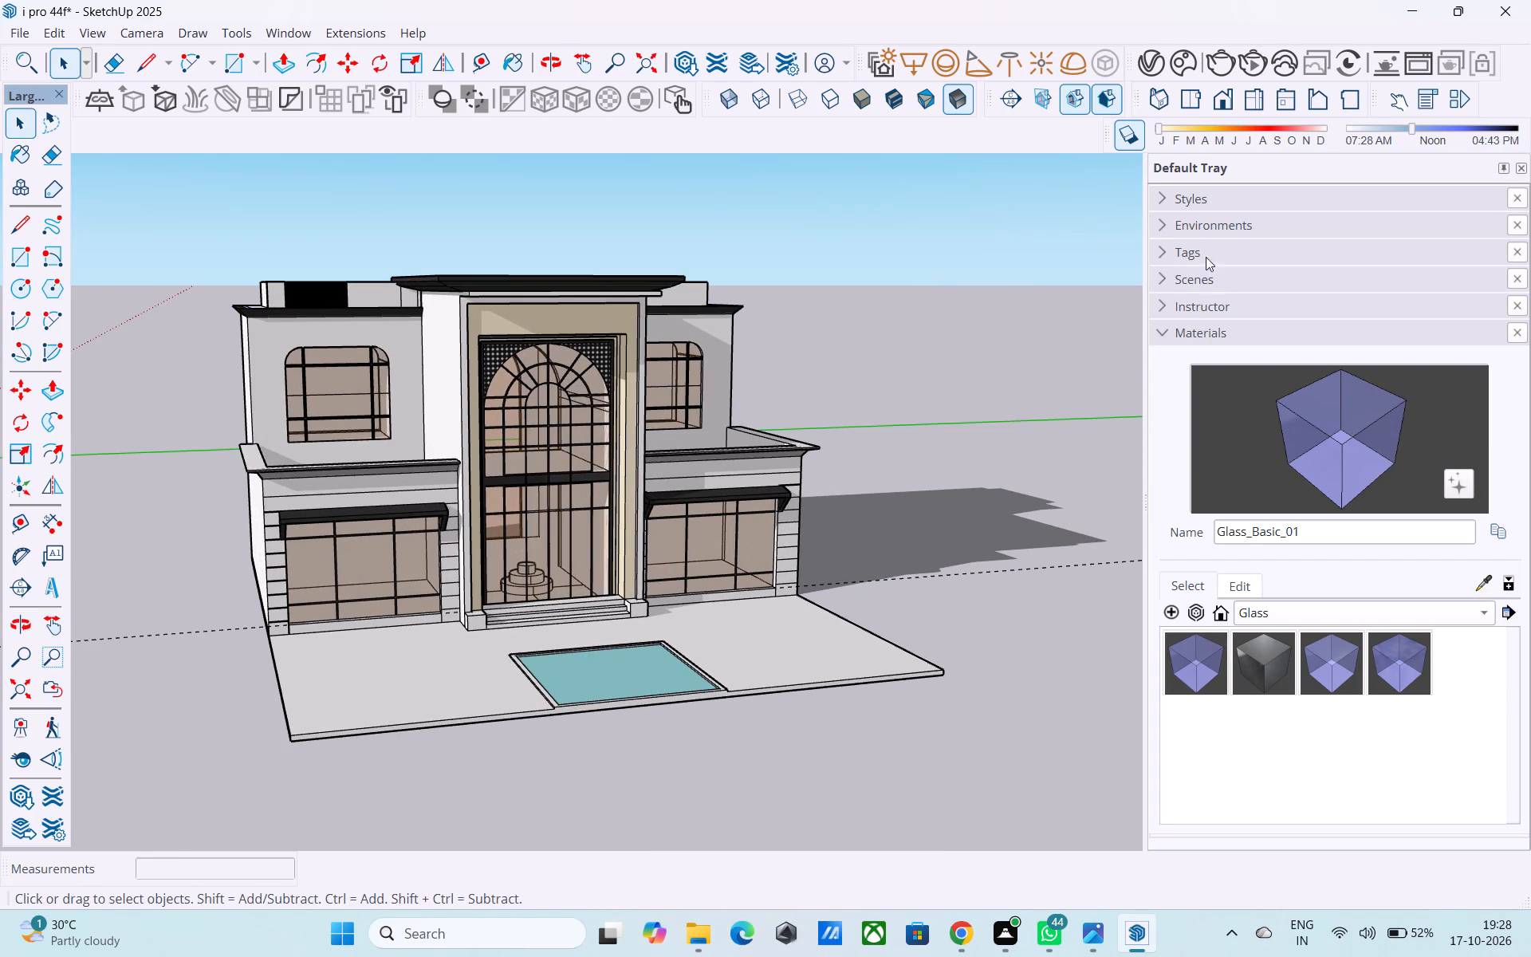
Paint the house group's walls and ground slab with D01_Frost_White from the In Model materials.
click(1301, 606)
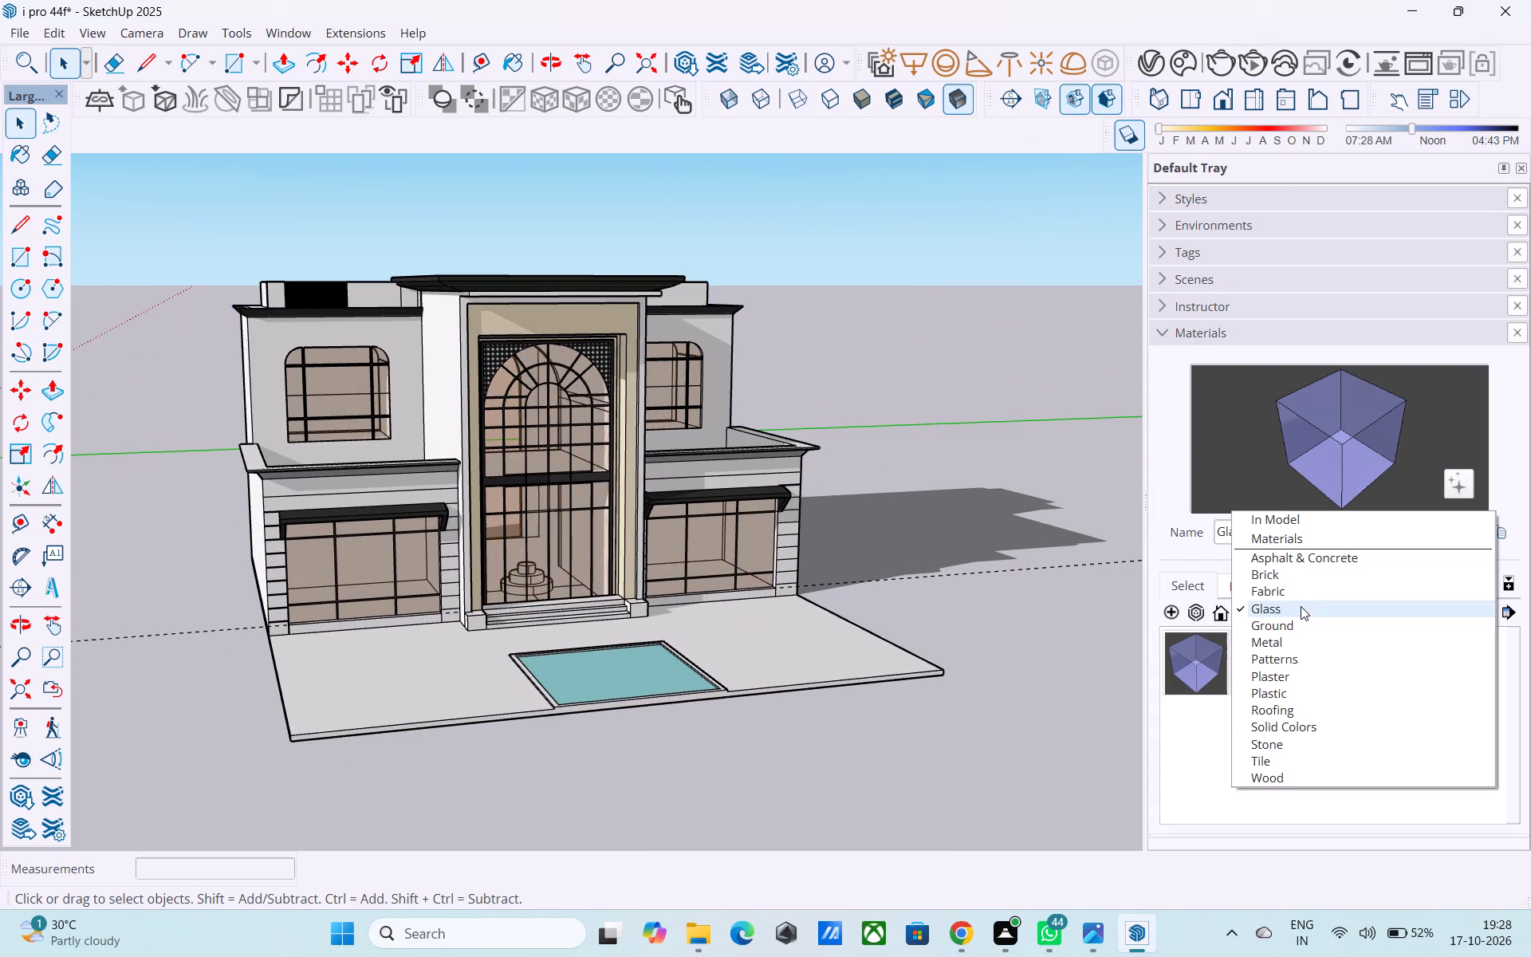
click(1286, 514)
click(1331, 679)
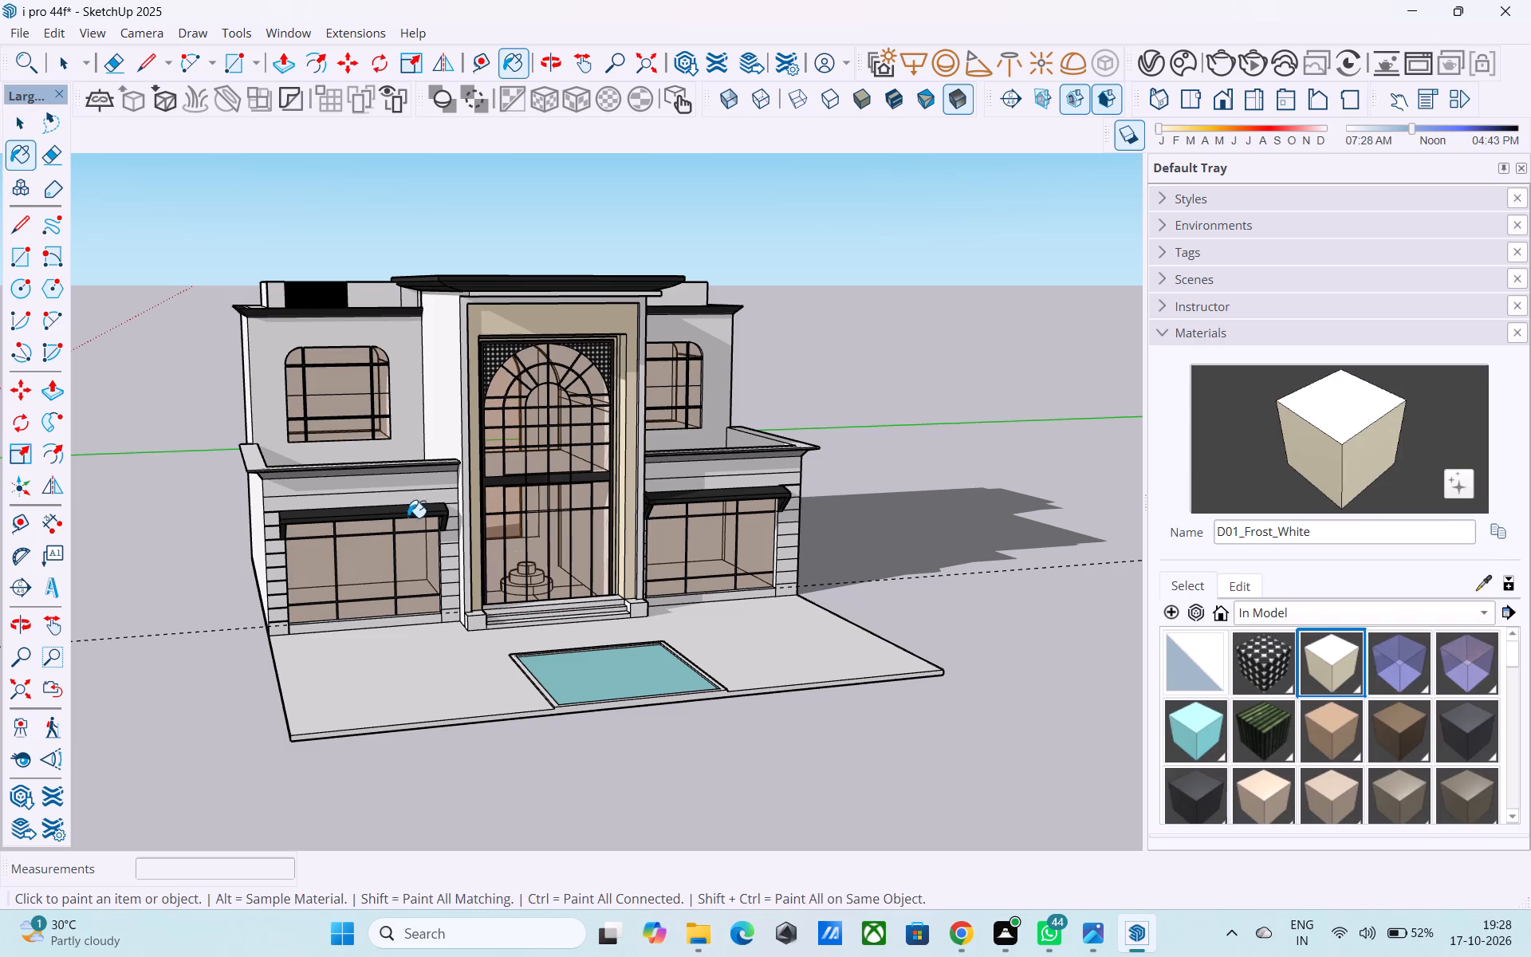
middle_drag(399, 508, 647, 565)
scroll(539, 473, up, 4)
click(471, 391)
Paint the top of the roof slab projecting over the central entrance with D01_Frost_White.
scroll(545, 452, down, 6)
middle_drag(603, 533, 263, 449)
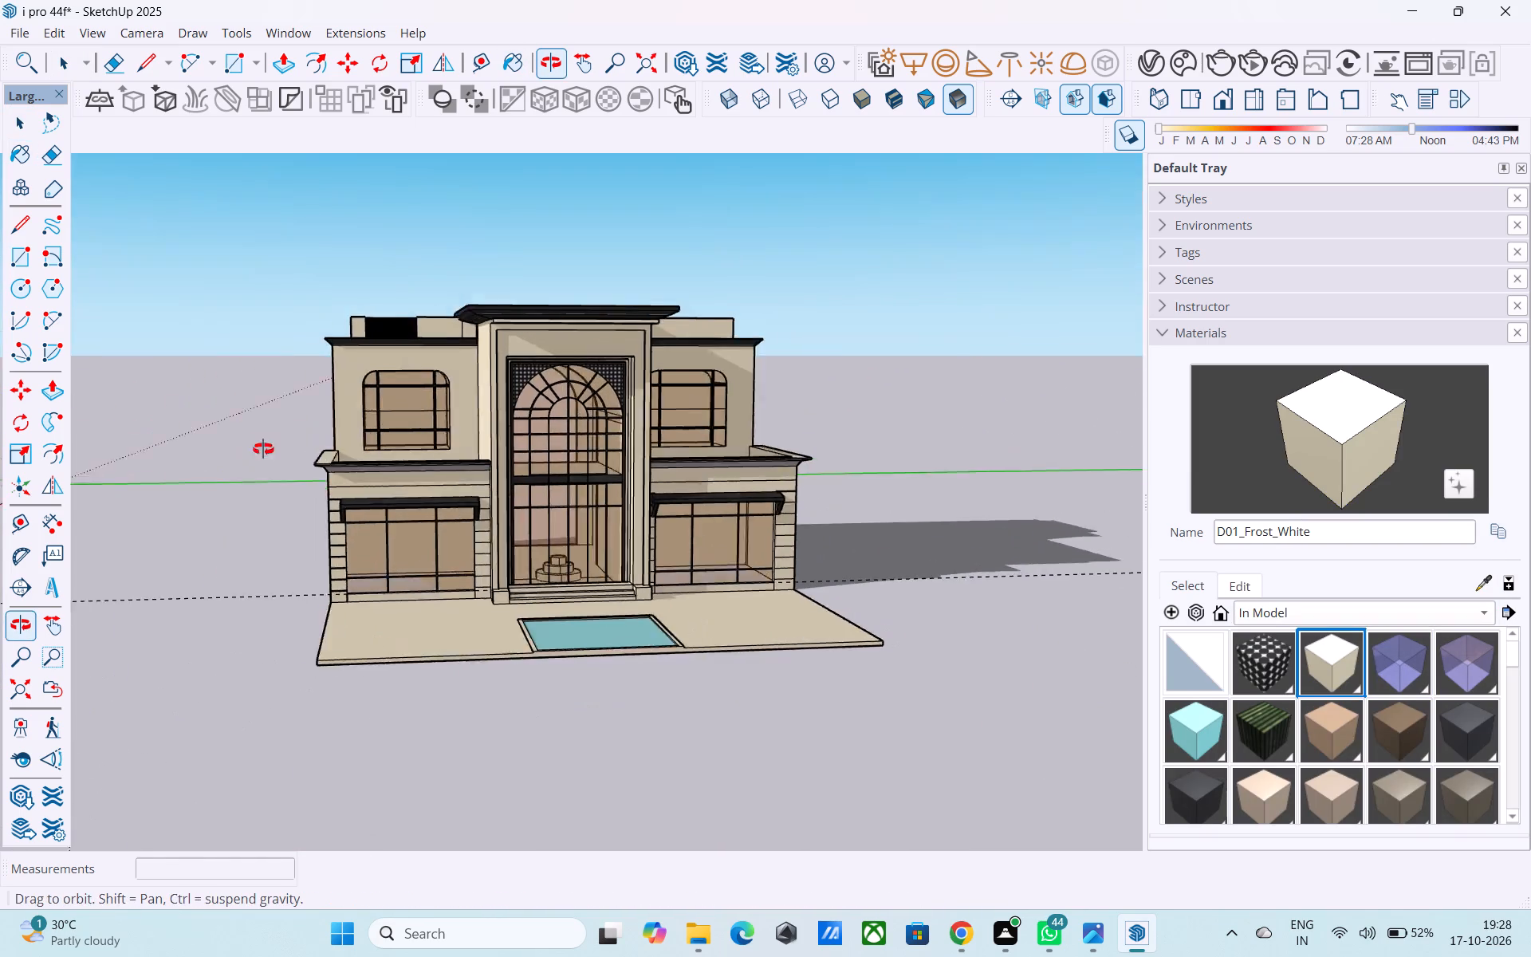
middle_drag(263, 449, 238, 445)
middle_drag(601, 513, 708, 569)
middle_drag(636, 441, 638, 558)
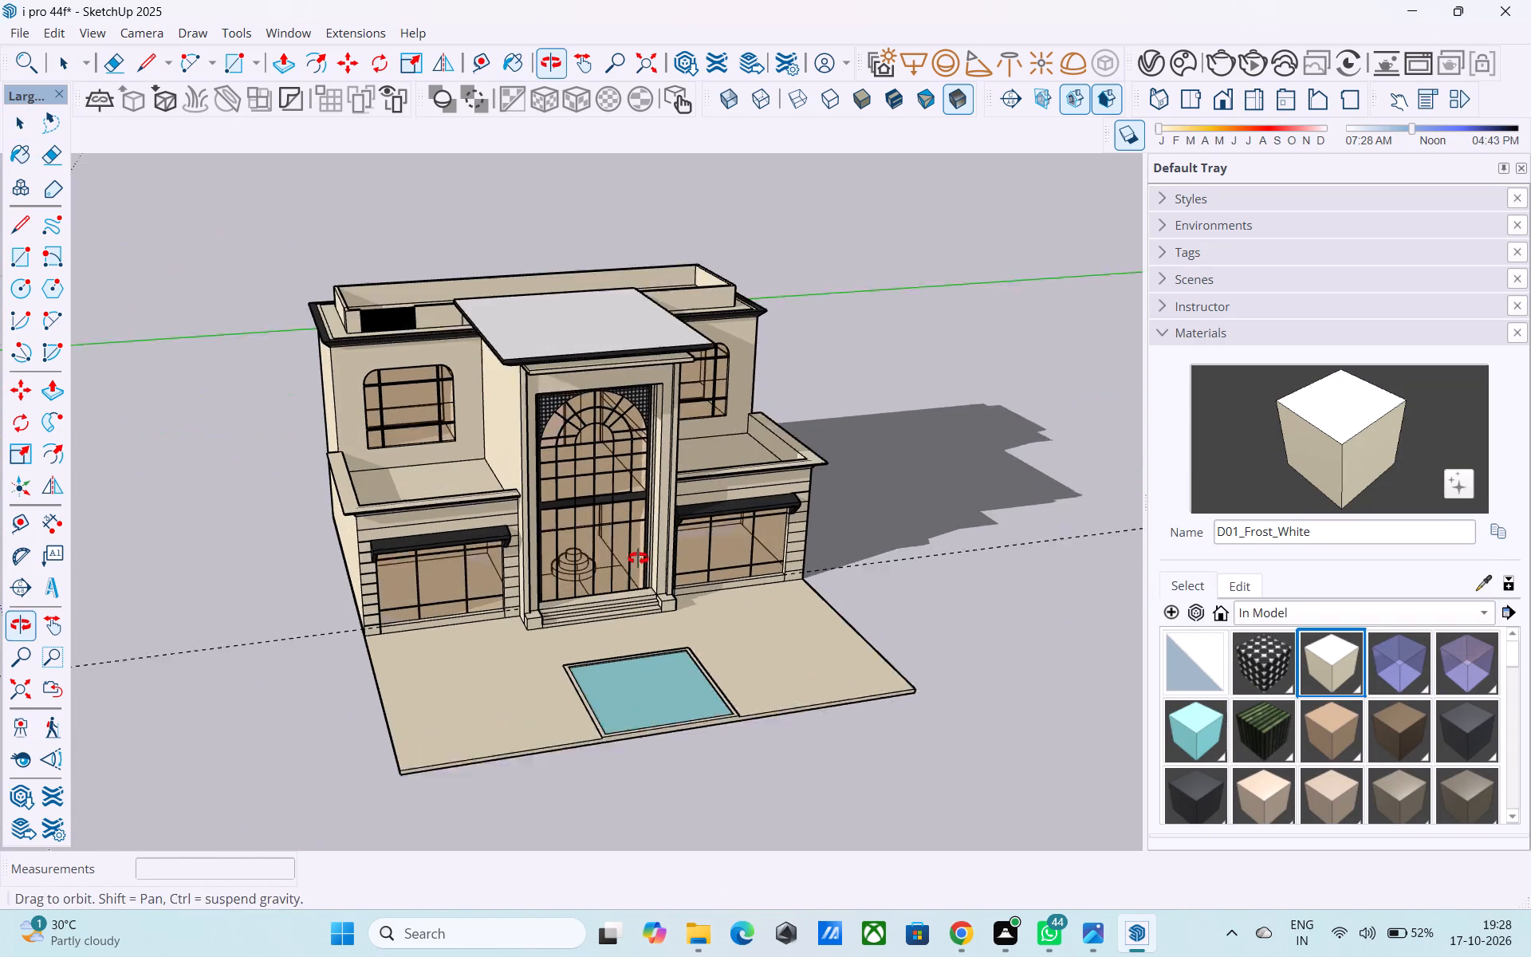
middle_drag(638, 558, 634, 584)
click(554, 382)
Examine the painted house, its roof, entrance facade and pool from several angles and distances.
middle_drag(592, 465, 619, 379)
middle_drag(692, 520, 657, 461)
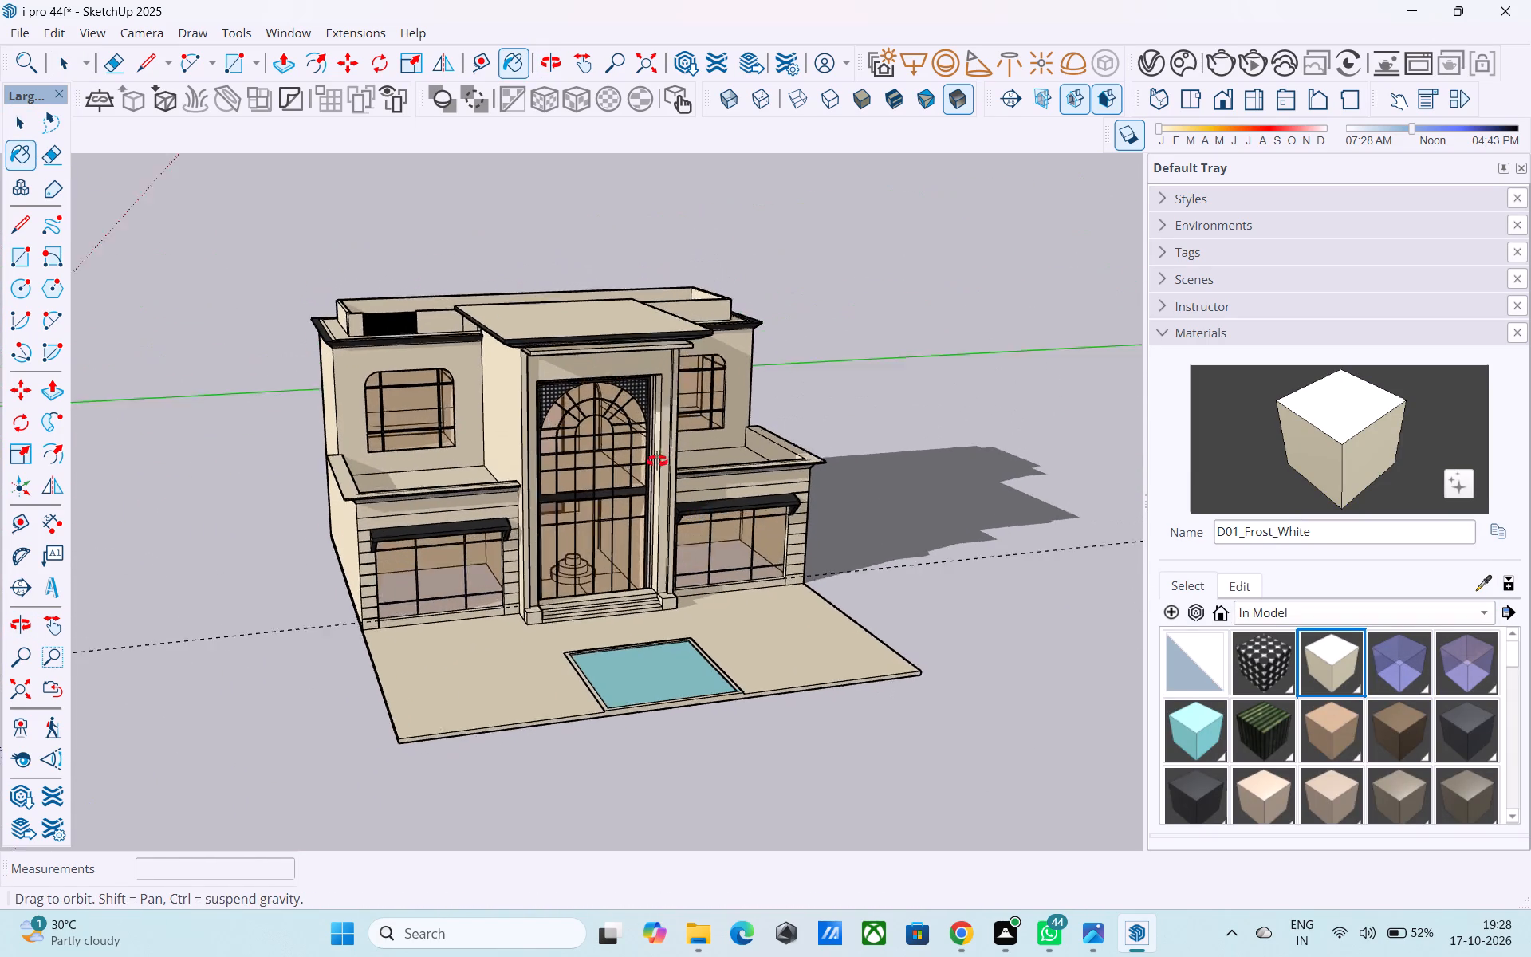
middle_drag(657, 461, 396, 409)
middle_drag(459, 478, 693, 427)
middle_drag(665, 437, 642, 426)
scroll(641, 426, up, 3)
middle_drag(641, 452, 688, 572)
scroll(688, 572, down, 1)
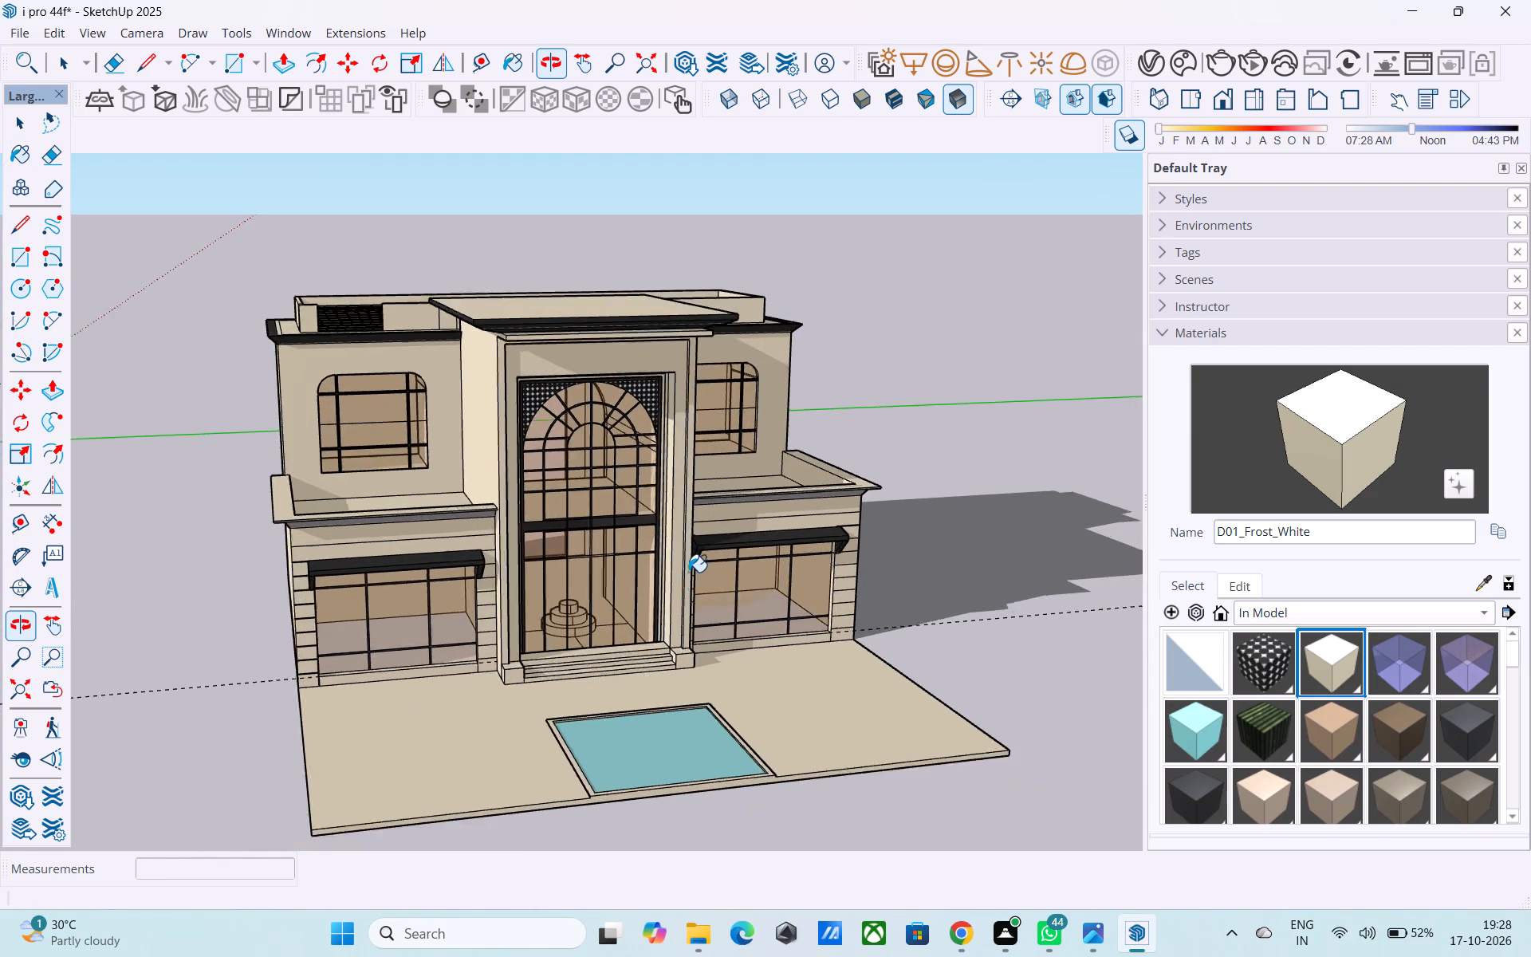
scroll(688, 572, down, 3)
middle_drag(690, 581, 813, 639)
scroll(773, 628, up, 3)
scroll(772, 628, down, 3)
middle_drag(758, 620, 716, 591)
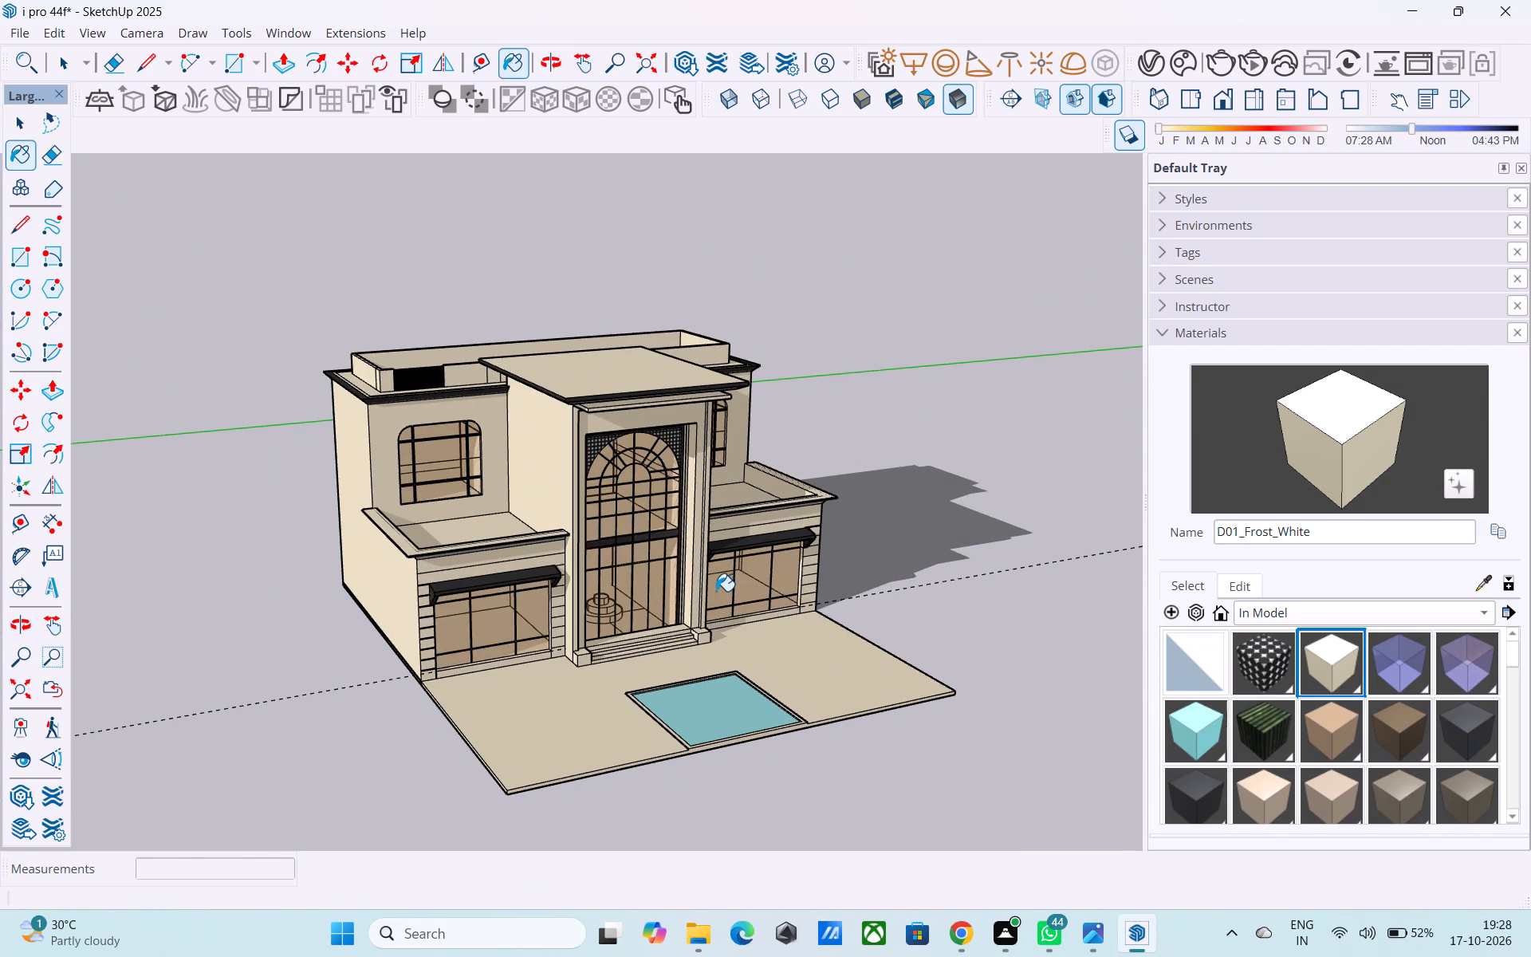
middle_drag(716, 591, 691, 574)
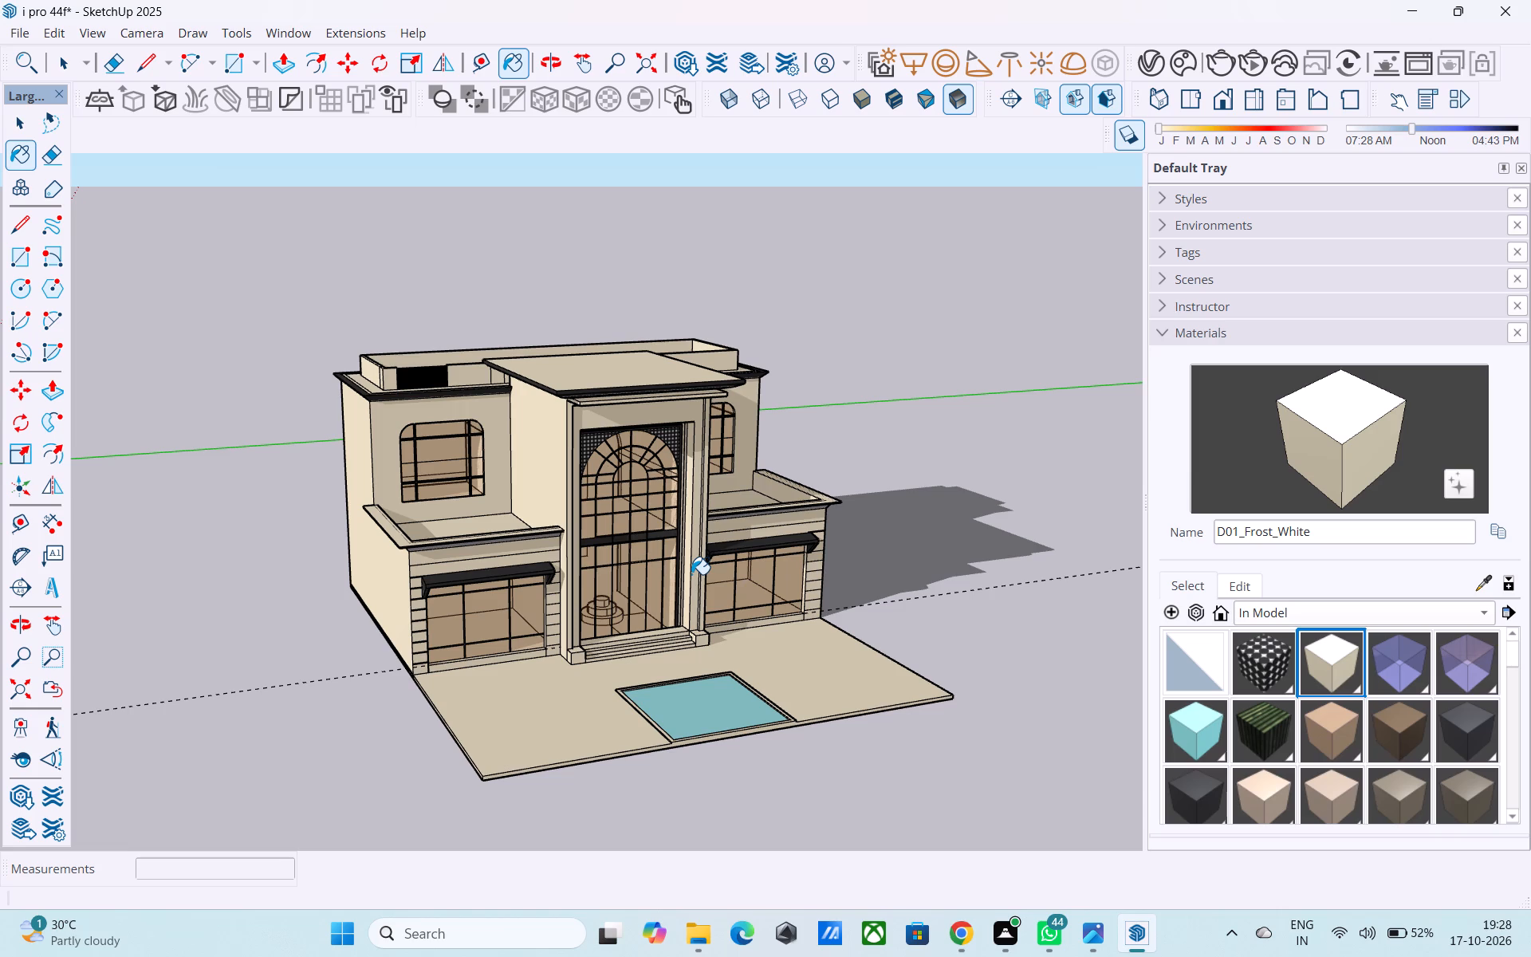
key(space)
middle_drag(716, 617, 614, 538)
scroll(610, 535, up, 2)
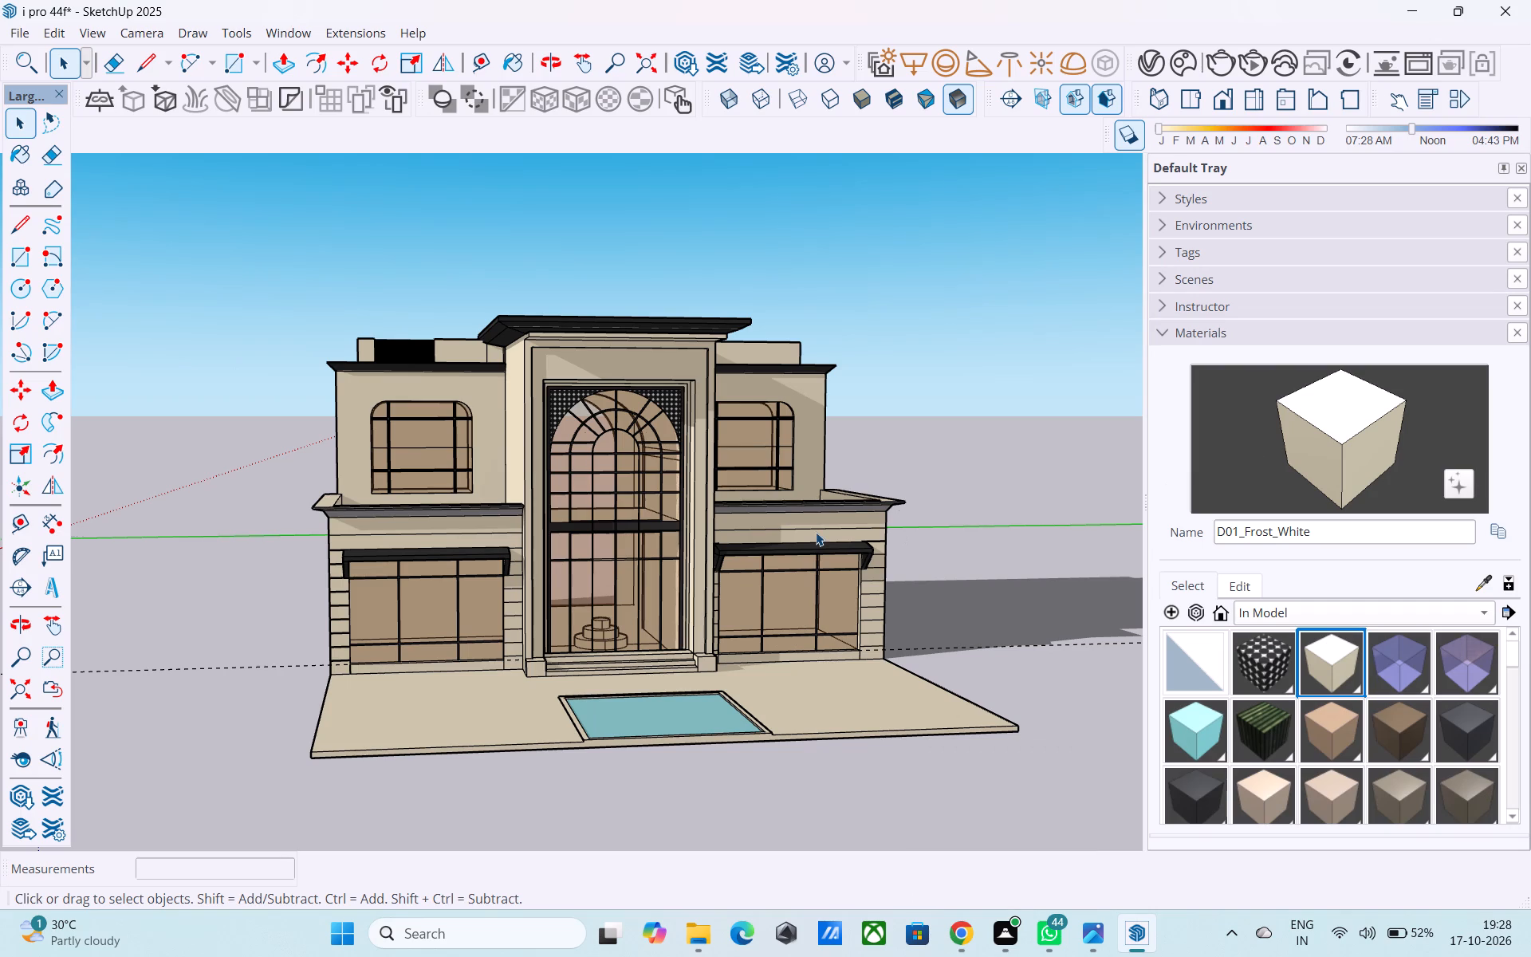
middle_drag(773, 522, 708, 570)
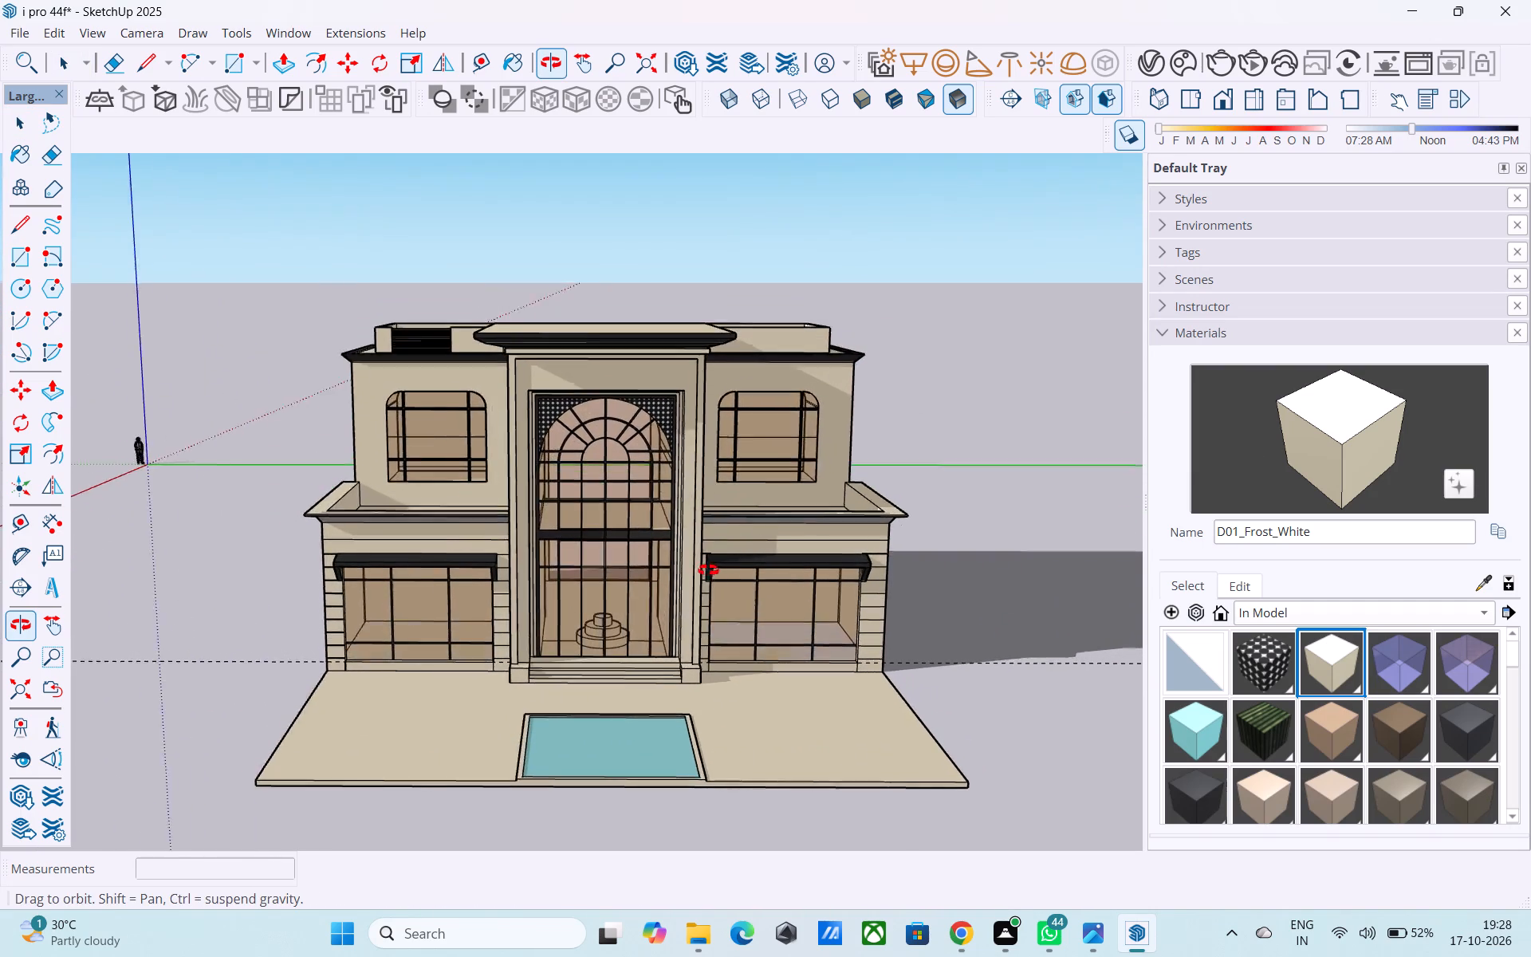
middle_drag(708, 570, 722, 583)
scroll(692, 540, down, 4)
middle_drag(651, 487, 655, 582)
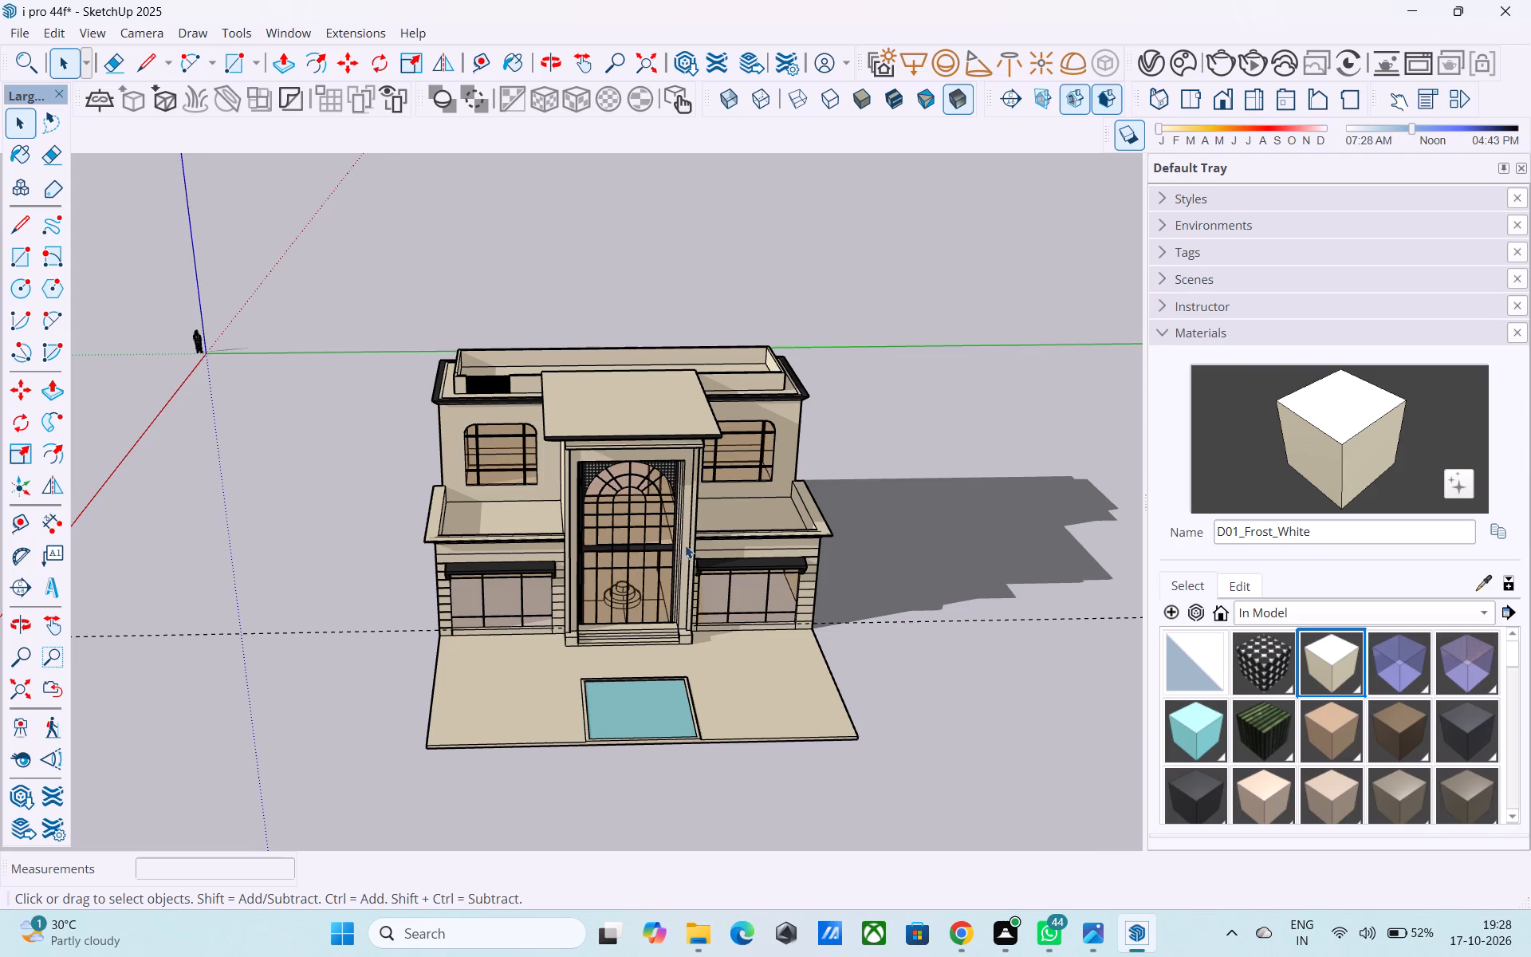
middle_drag(668, 516, 648, 399)
scroll(648, 399, up, 3)
middle_drag(602, 527, 611, 482)
scroll(611, 482, up, 4)
shift+middle_drag(613, 490, 574, 363)
shift+middle_drag(637, 544, 655, 505)
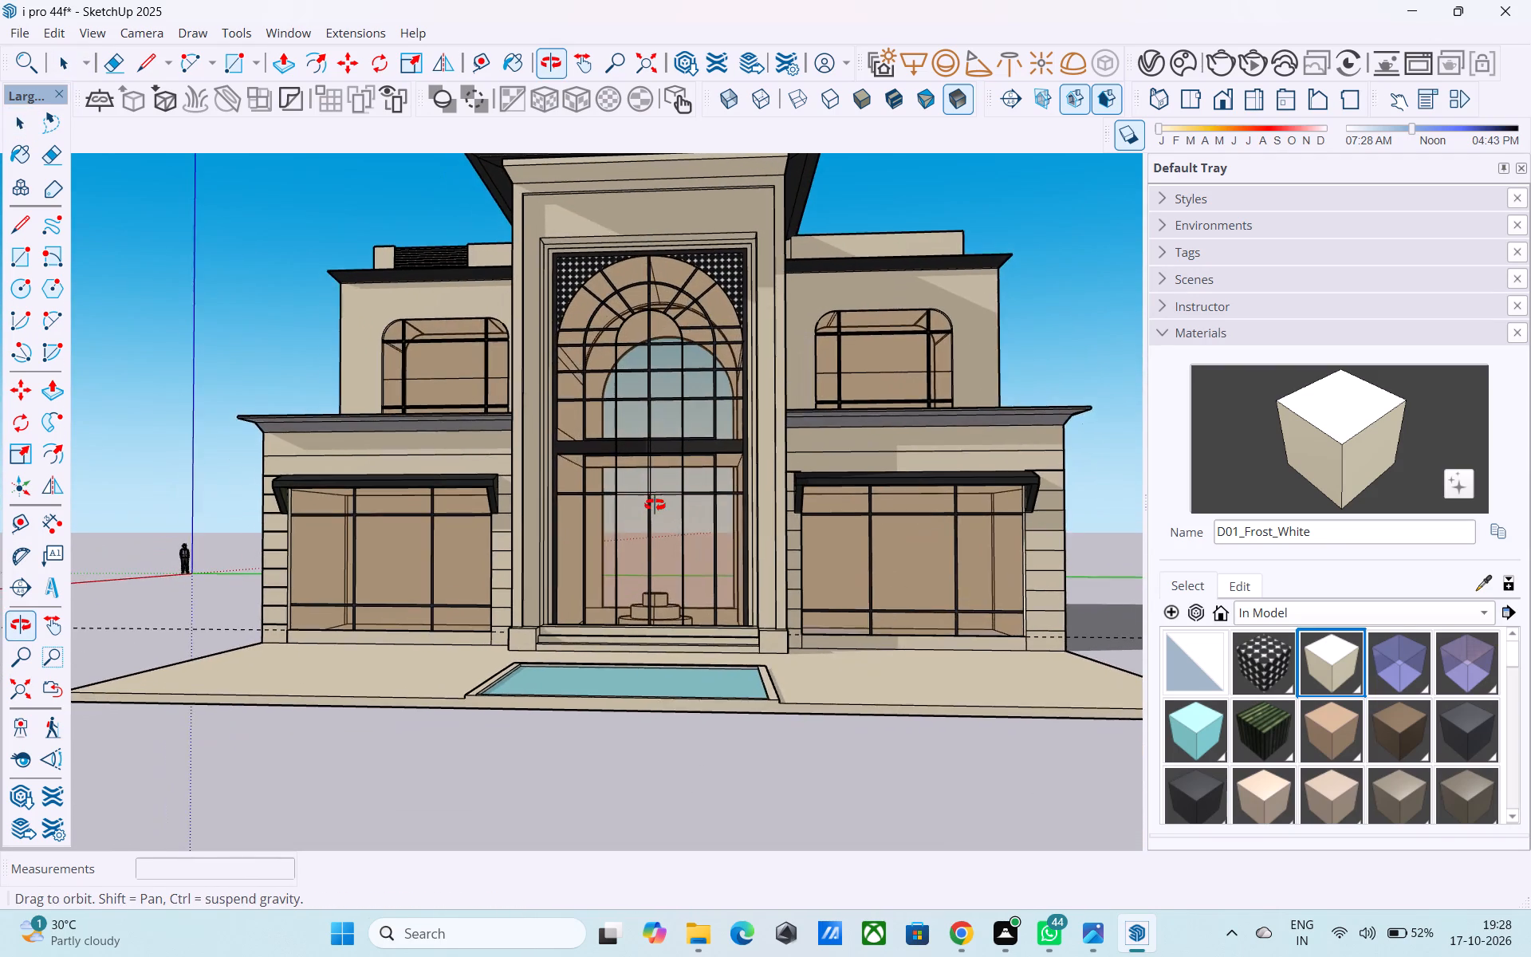
shift+middle_drag(655, 505, 668, 570)
shift+middle_drag(733, 635, 753, 607)
scroll(753, 607, up, 1)
scroll(750, 602, down, 2)
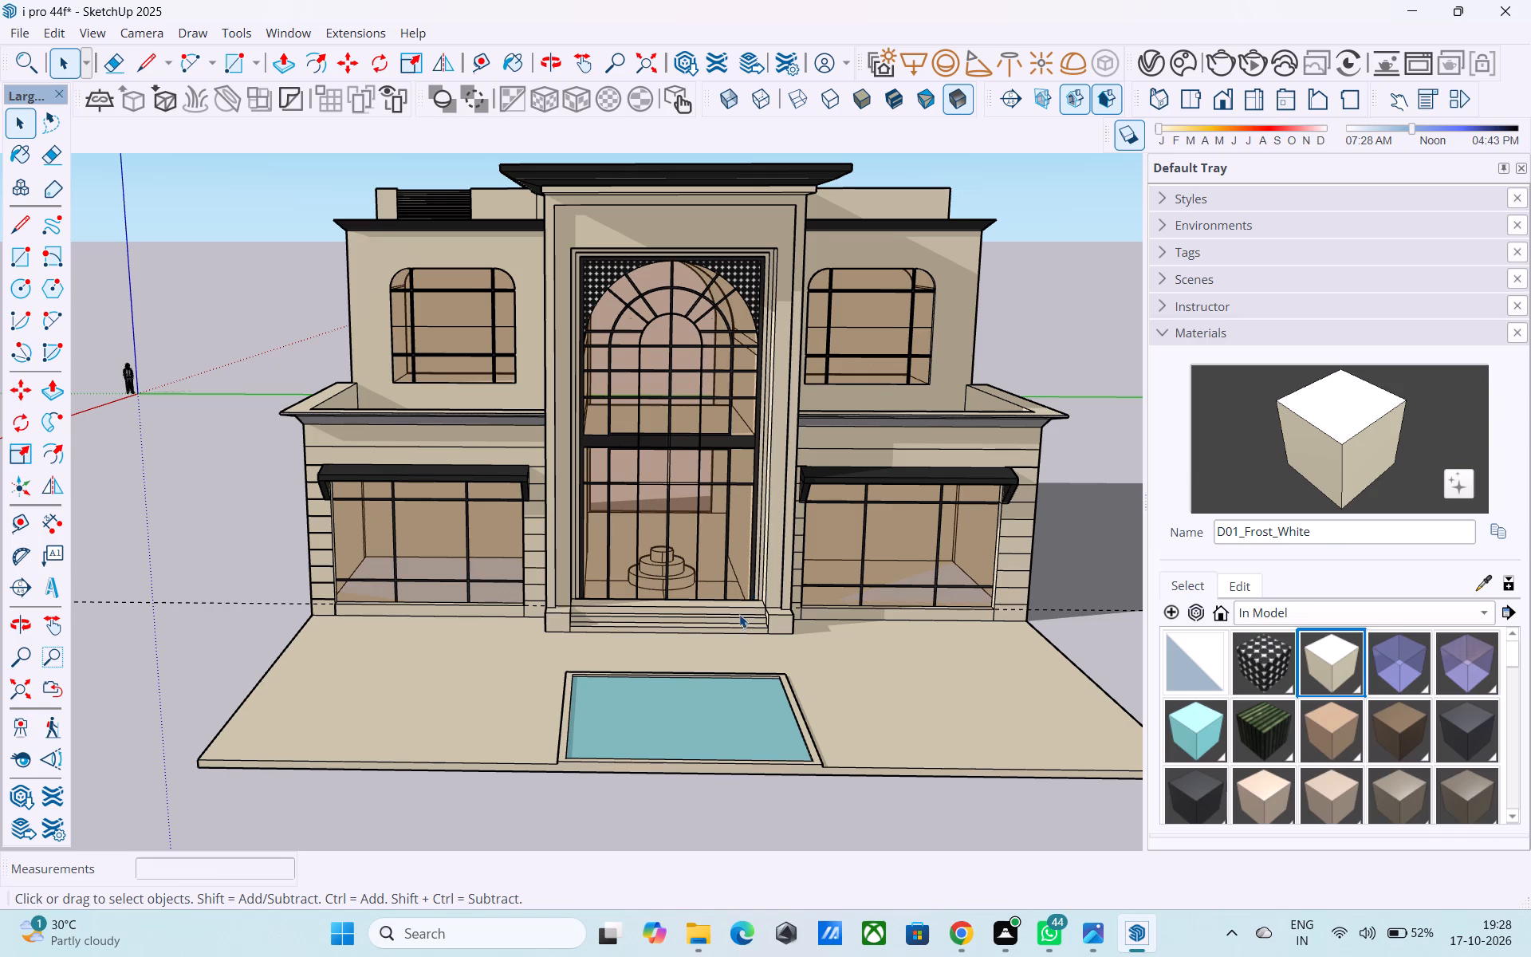
middle_drag(738, 611, 725, 586)
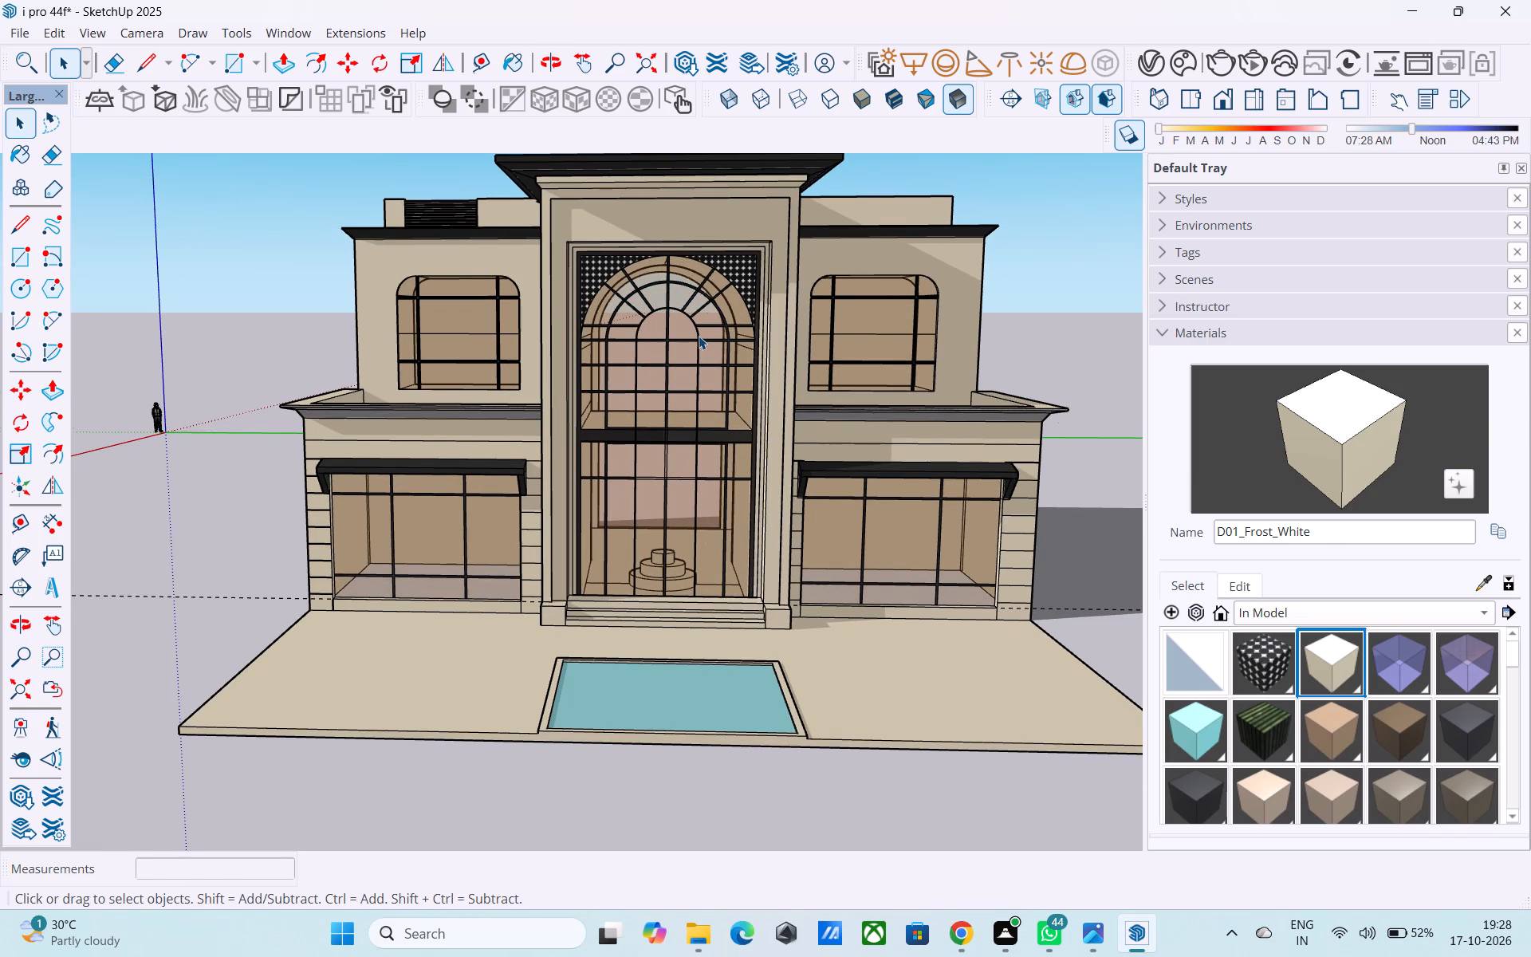
scroll(699, 336, down, 1)
scroll(683, 209, up, 1)
shift+middle_drag(677, 221, 645, 228)
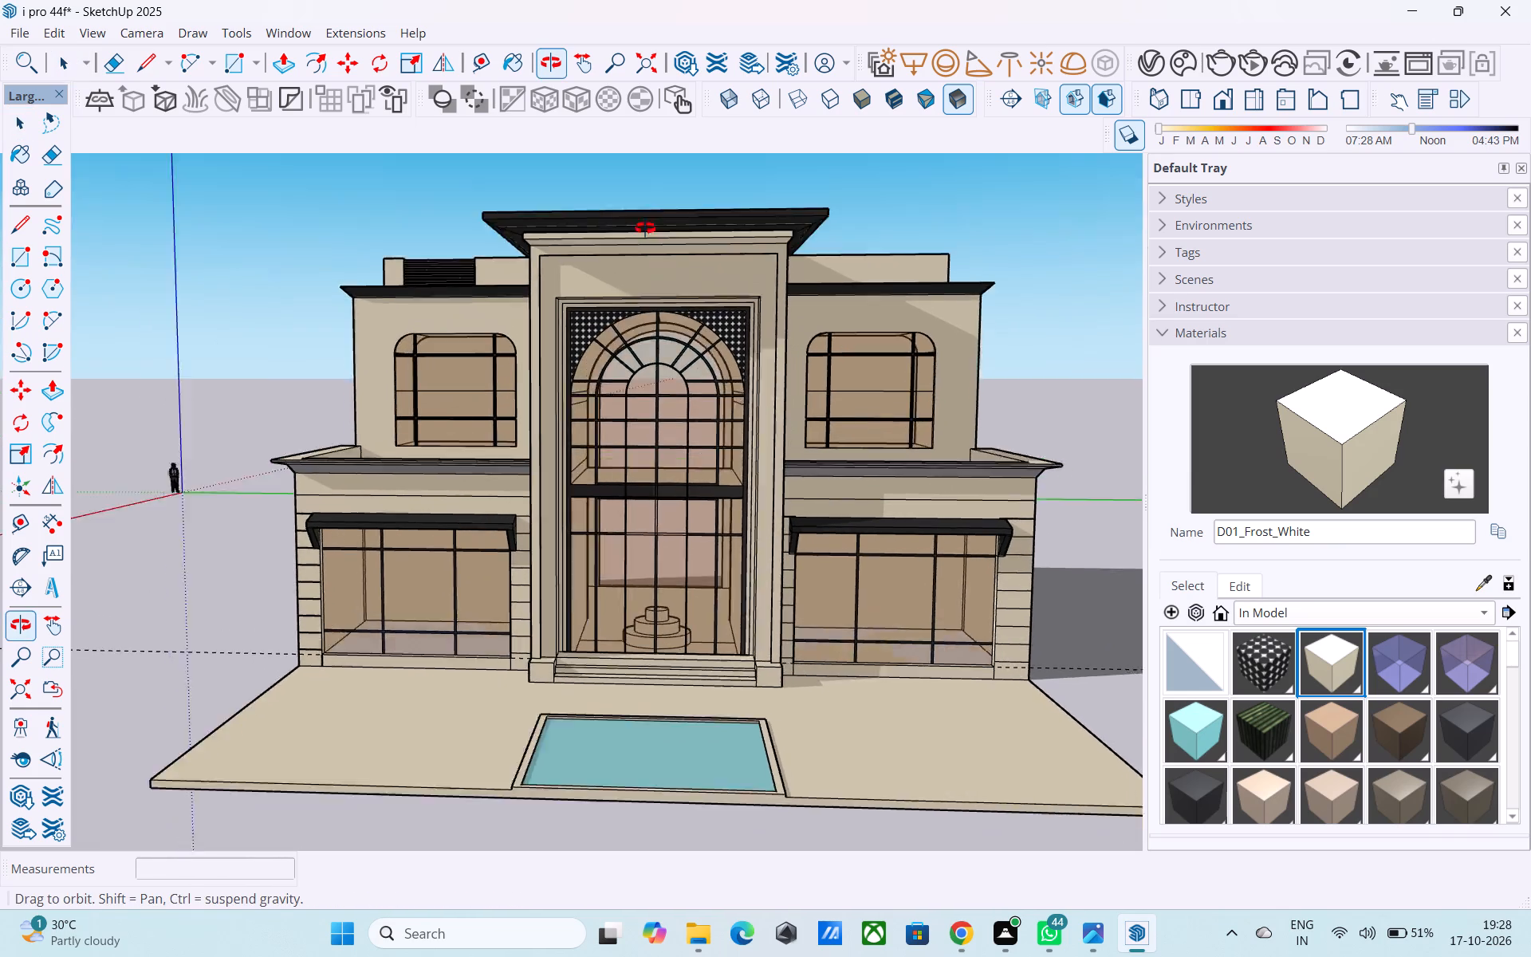
shift+middle_drag(645, 228, 642, 226)
Open the house group for editing at the central entrance frame.
scroll(580, 246, up, 7)
middle_drag(539, 286, 477, 270)
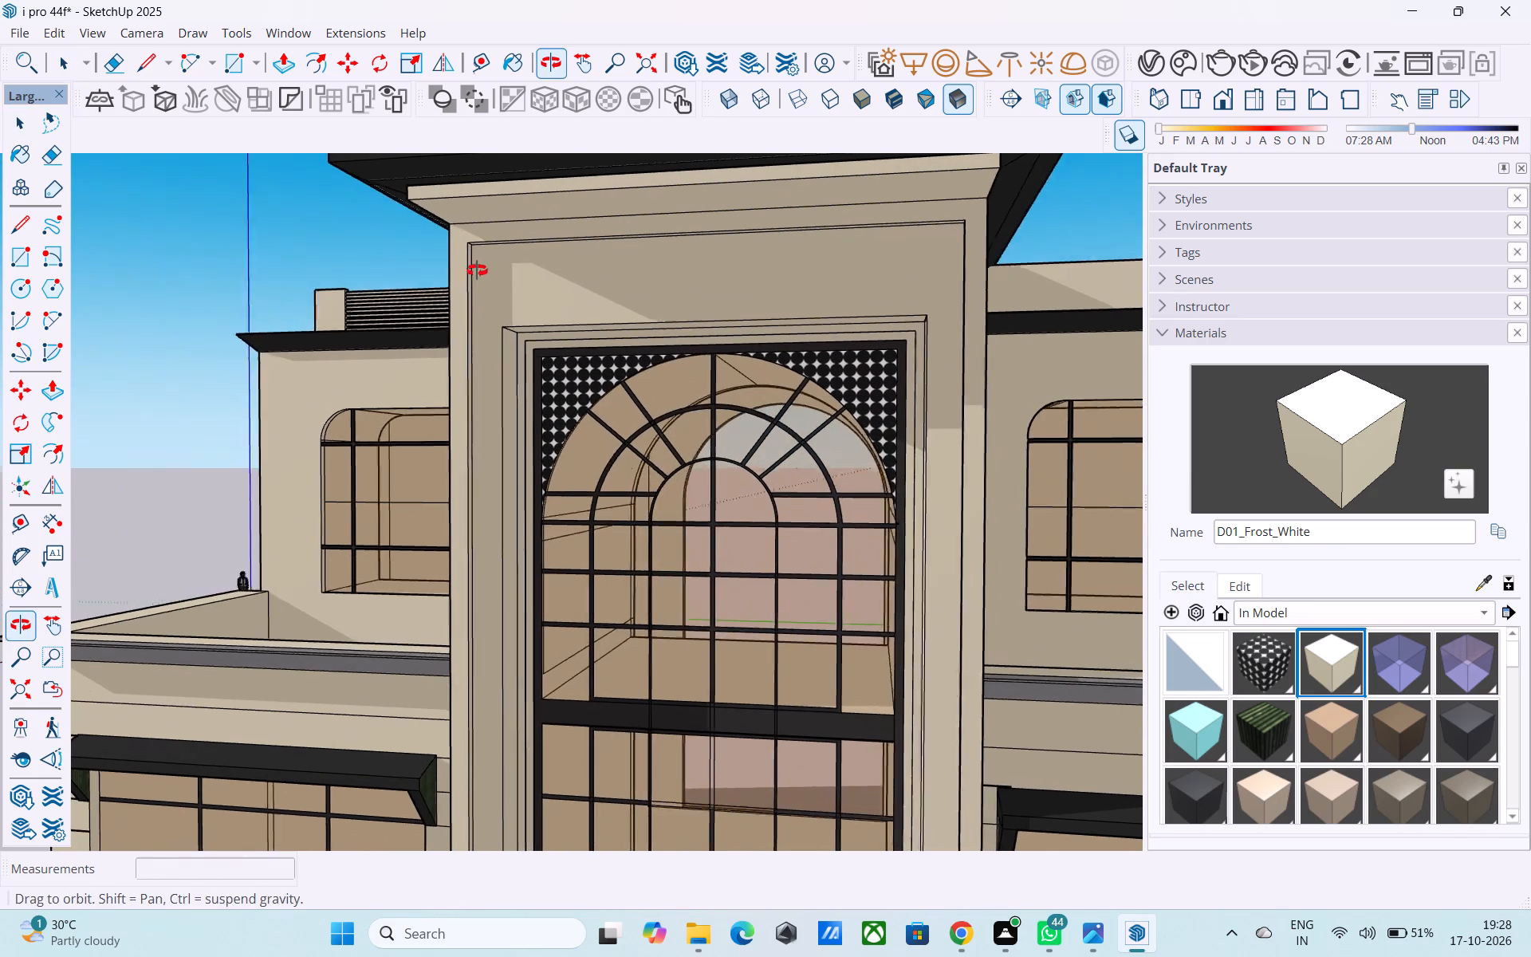
middle_drag(477, 270, 469, 266)
key(l)
key(space)
double_click(506, 308)
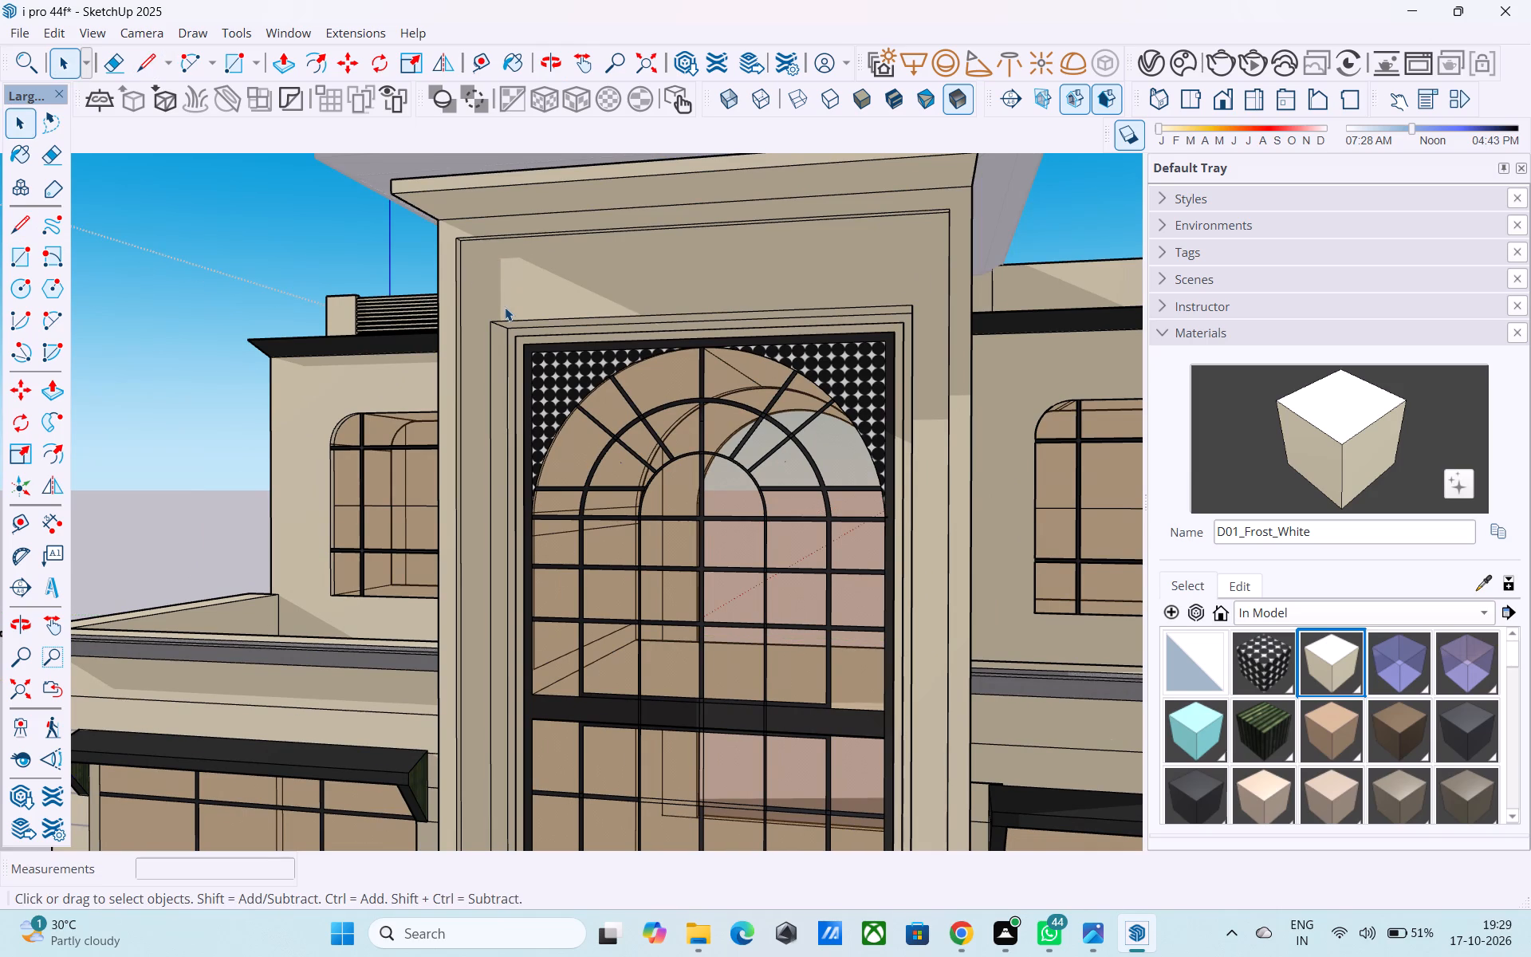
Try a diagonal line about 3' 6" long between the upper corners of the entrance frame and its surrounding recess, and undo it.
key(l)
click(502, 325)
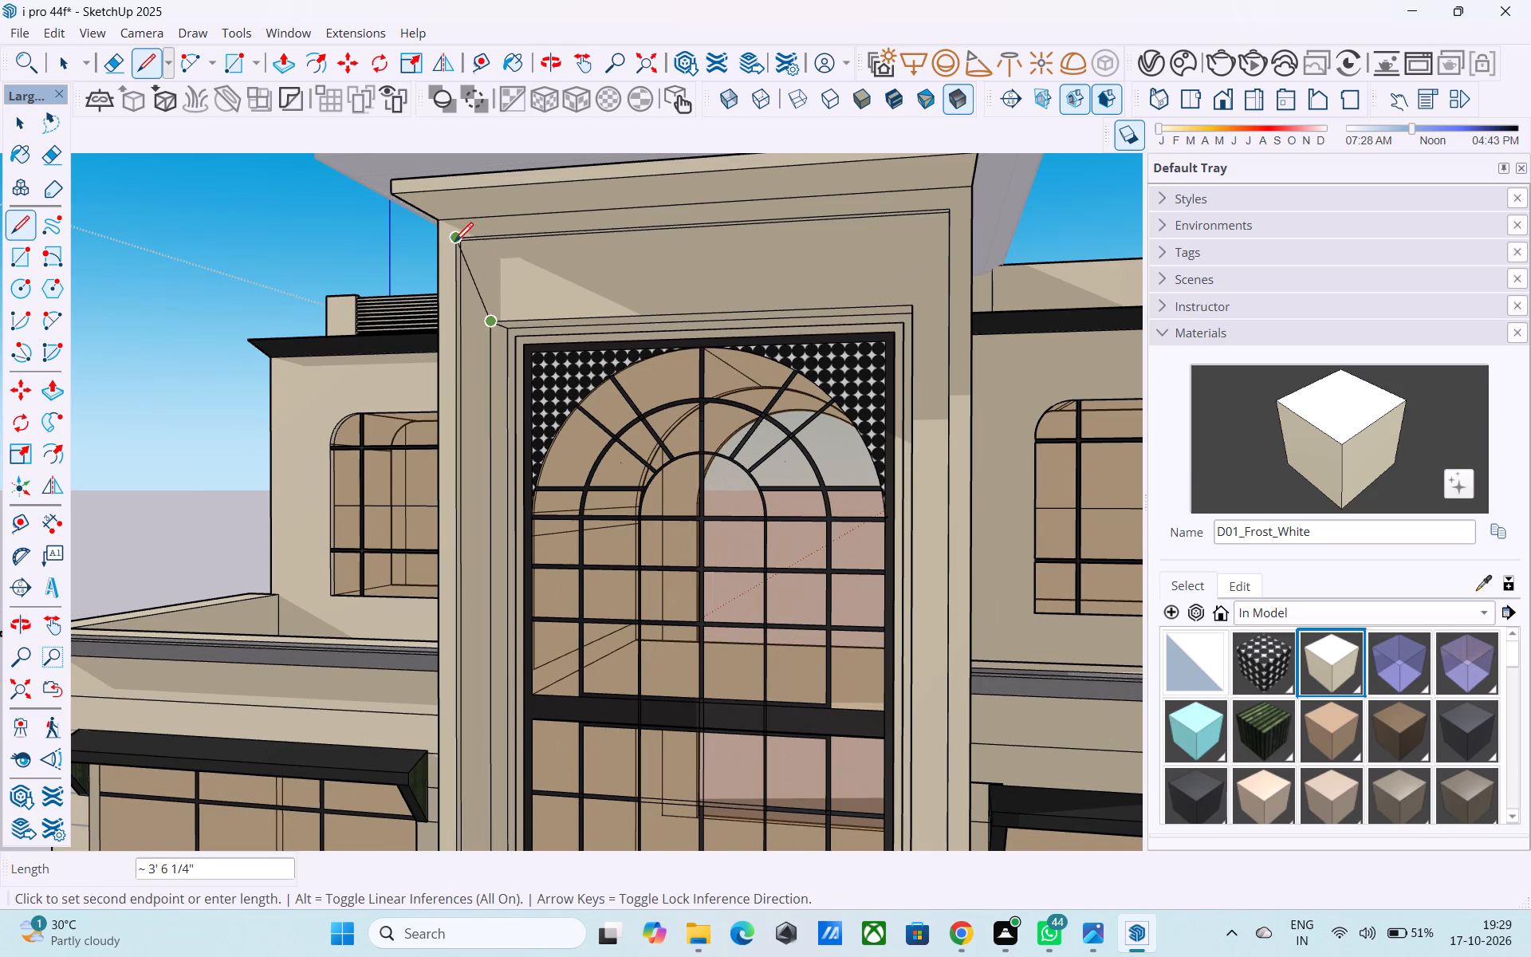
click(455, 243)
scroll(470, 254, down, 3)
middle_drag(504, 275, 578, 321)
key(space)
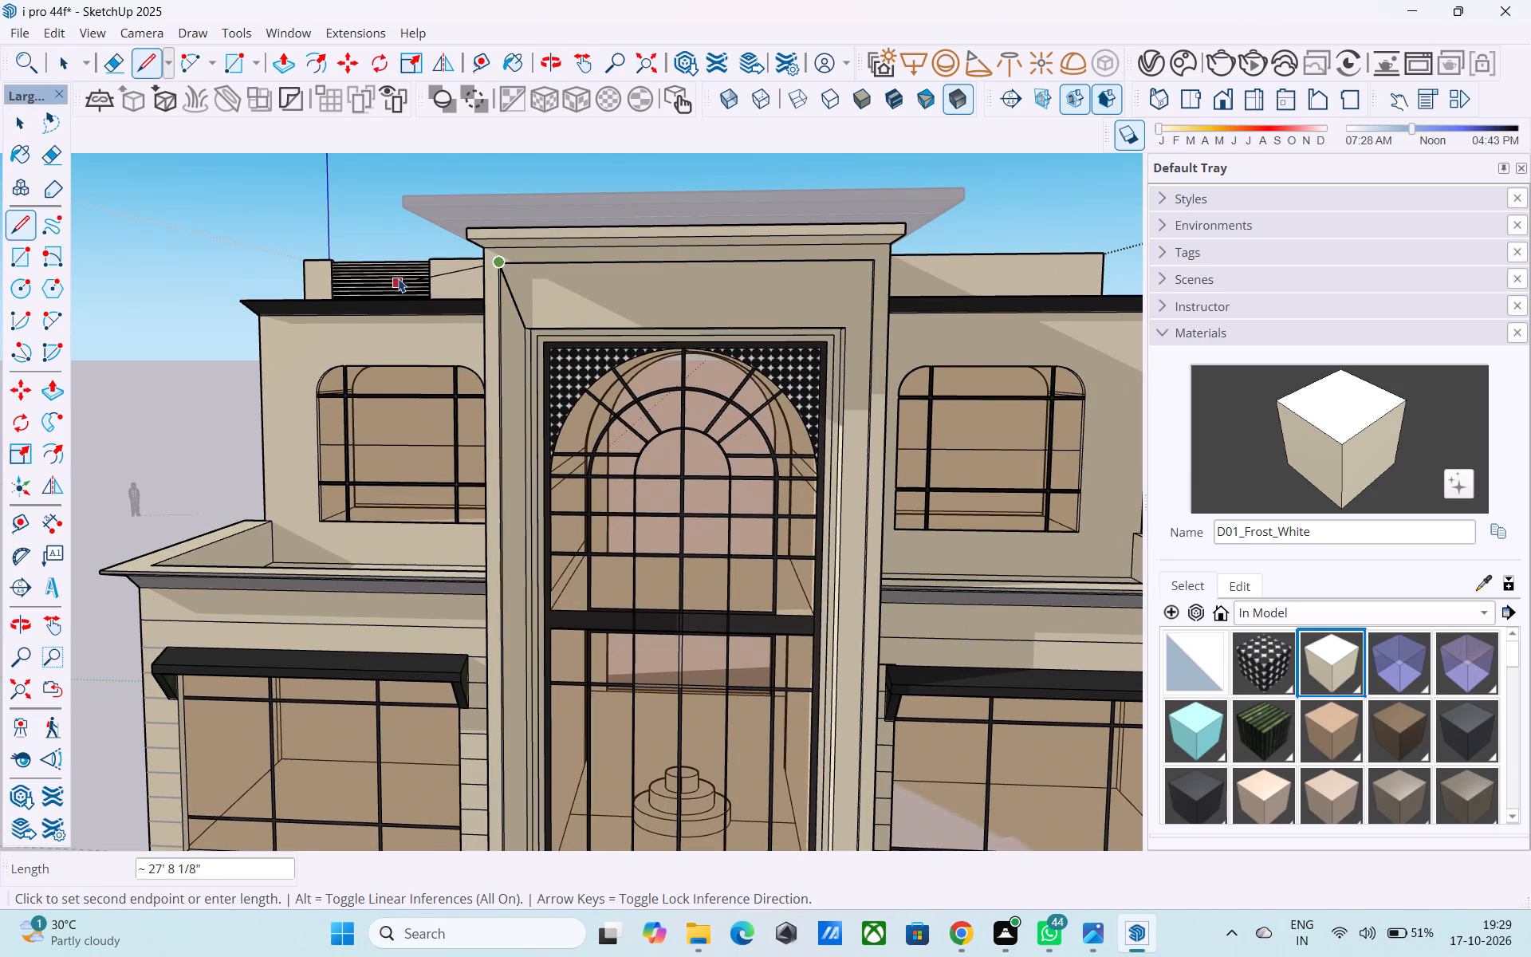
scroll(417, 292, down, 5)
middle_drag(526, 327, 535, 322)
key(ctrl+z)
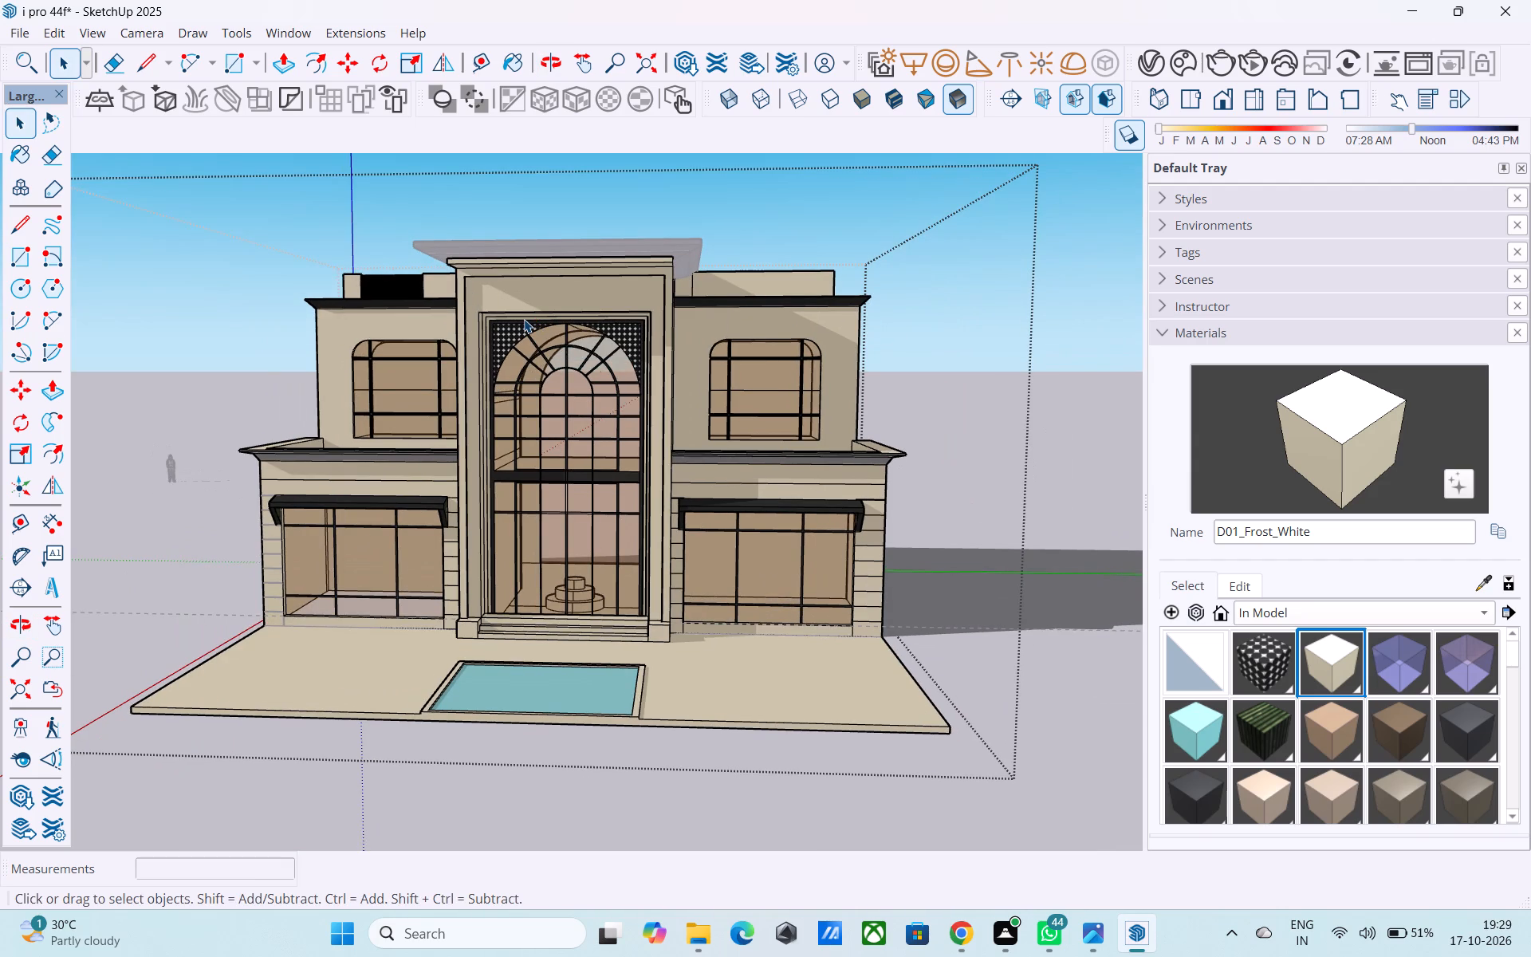
Copy the vertical corner edge of the right wing's front roof parapet 2' inward along the parapet face.
middle_drag(679, 317, 652, 486)
shift+middle_drag(712, 368, 523, 521)
scroll(630, 457, up, 3)
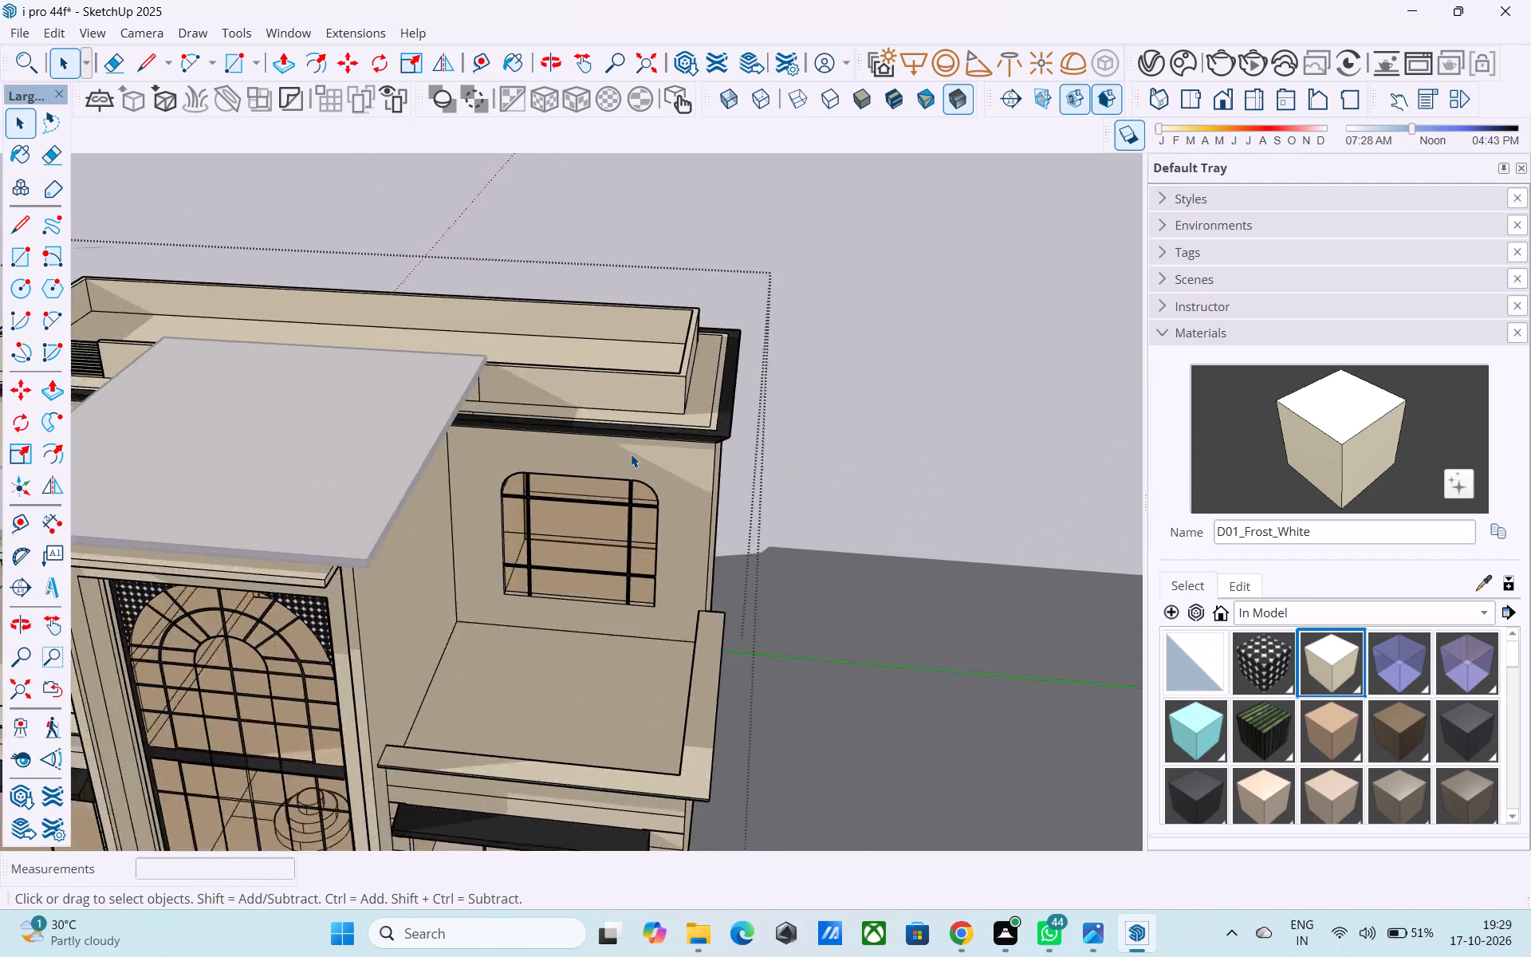
scroll(631, 454, up, 8)
click(712, 363)
scroll(712, 363, up, 4)
key(m)
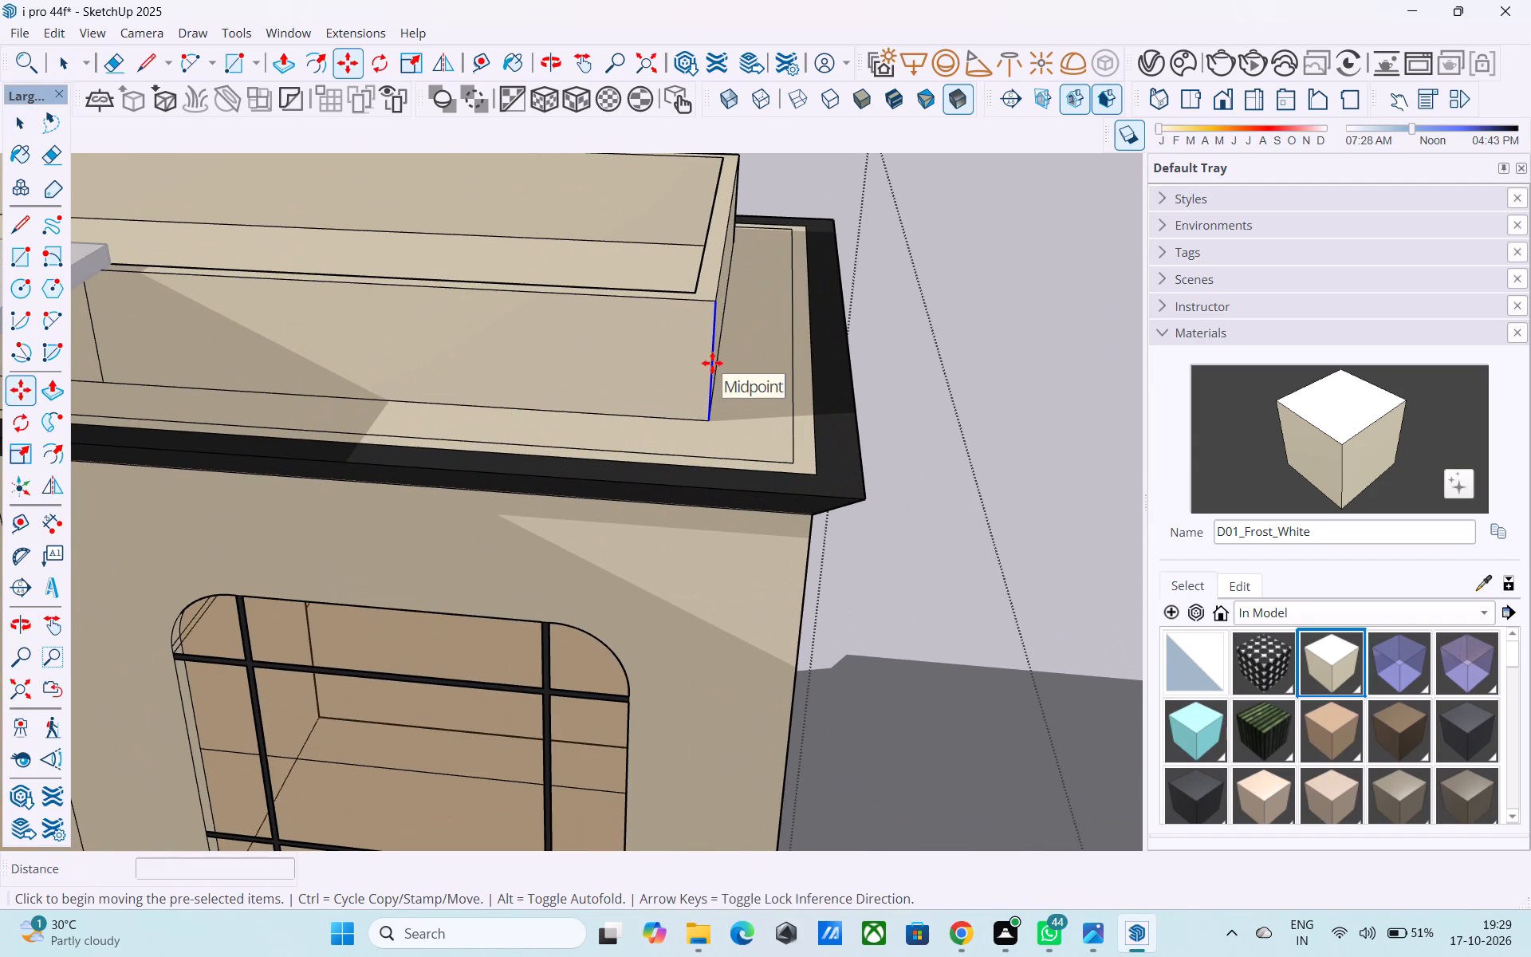
click(710, 305)
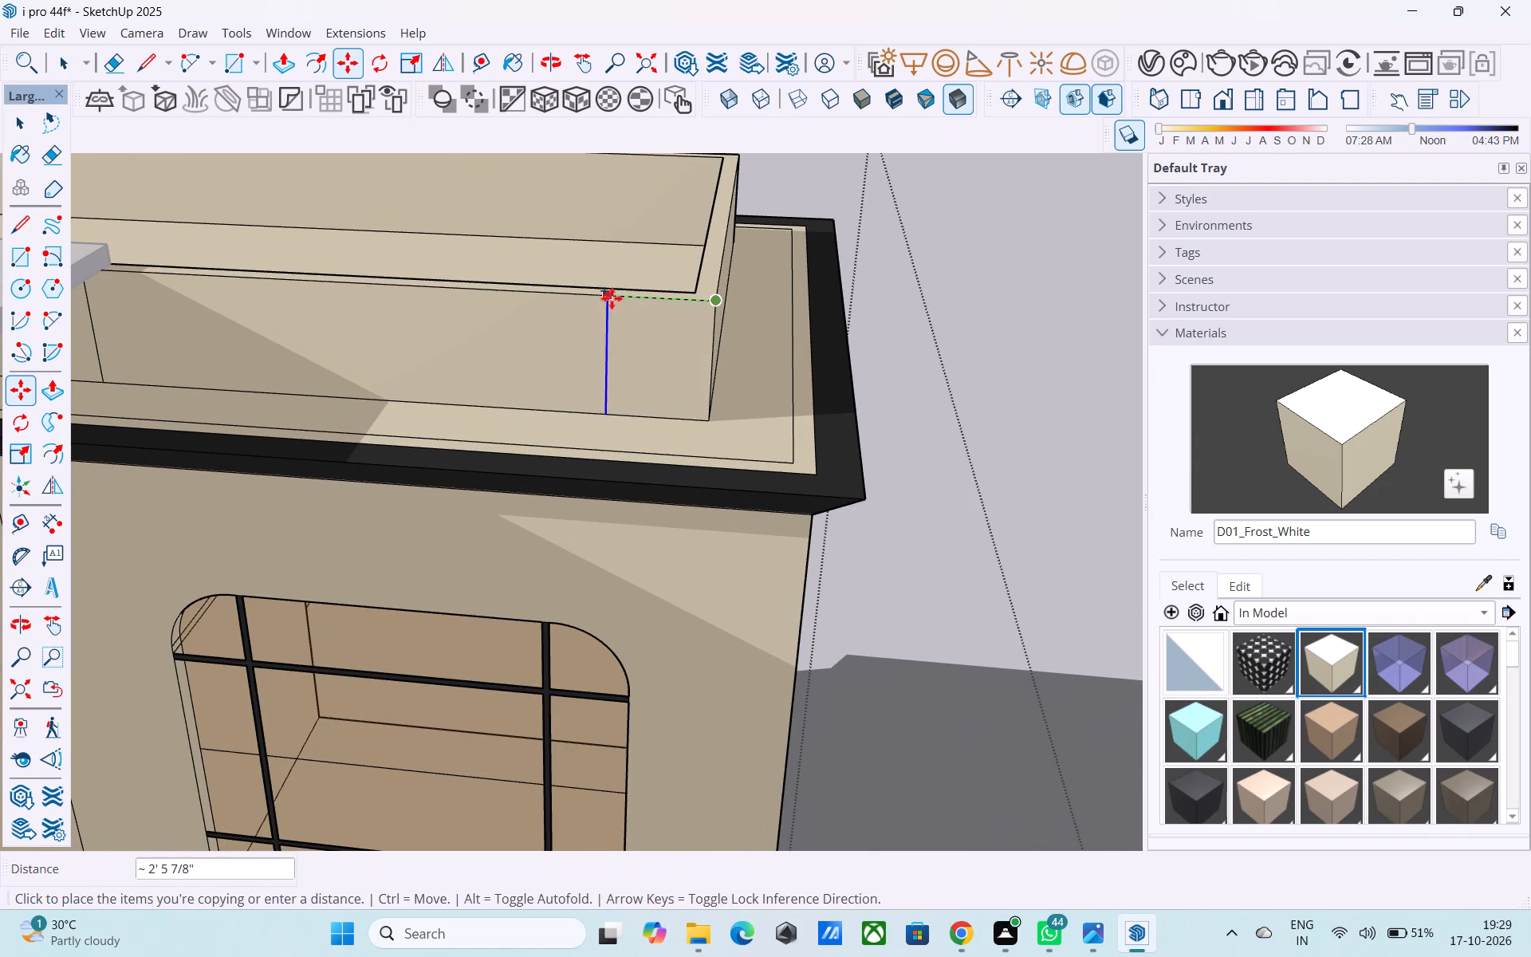
text(2')
key(Return)
Draw a 6" line across the parapet's top face from the copied edge's upper end to the inner rim.
scroll(645, 331, down, 10)
middle_drag(677, 360, 850, 443)
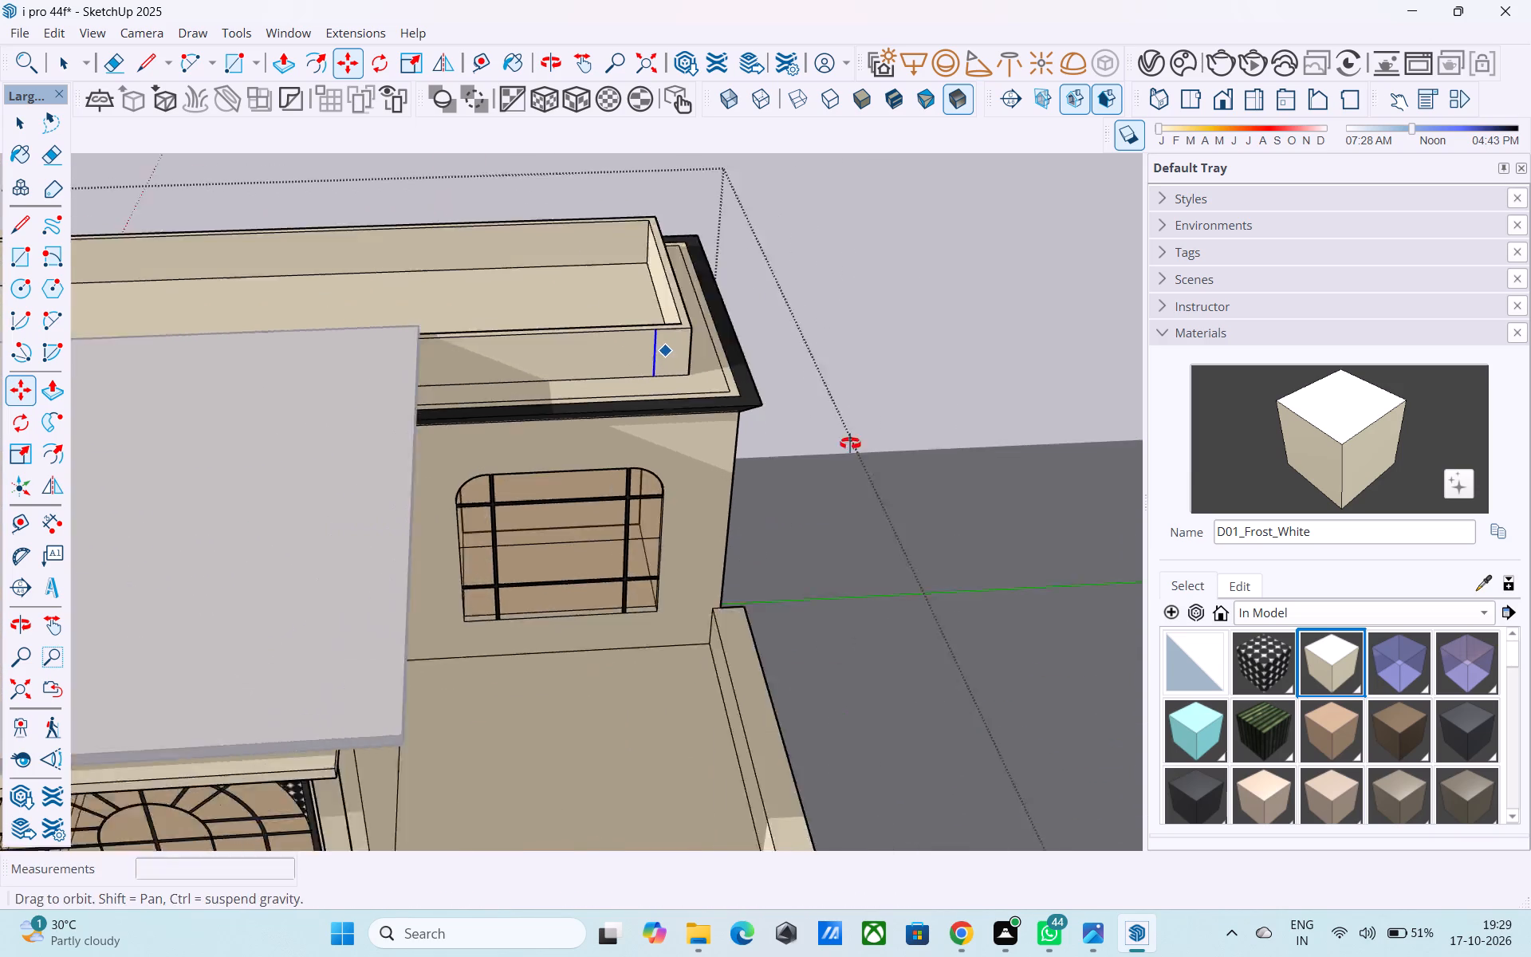
middle_drag(850, 443, 850, 444)
scroll(850, 444, down, 10)
middle_drag(788, 442, 724, 405)
scroll(739, 400, up, 15)
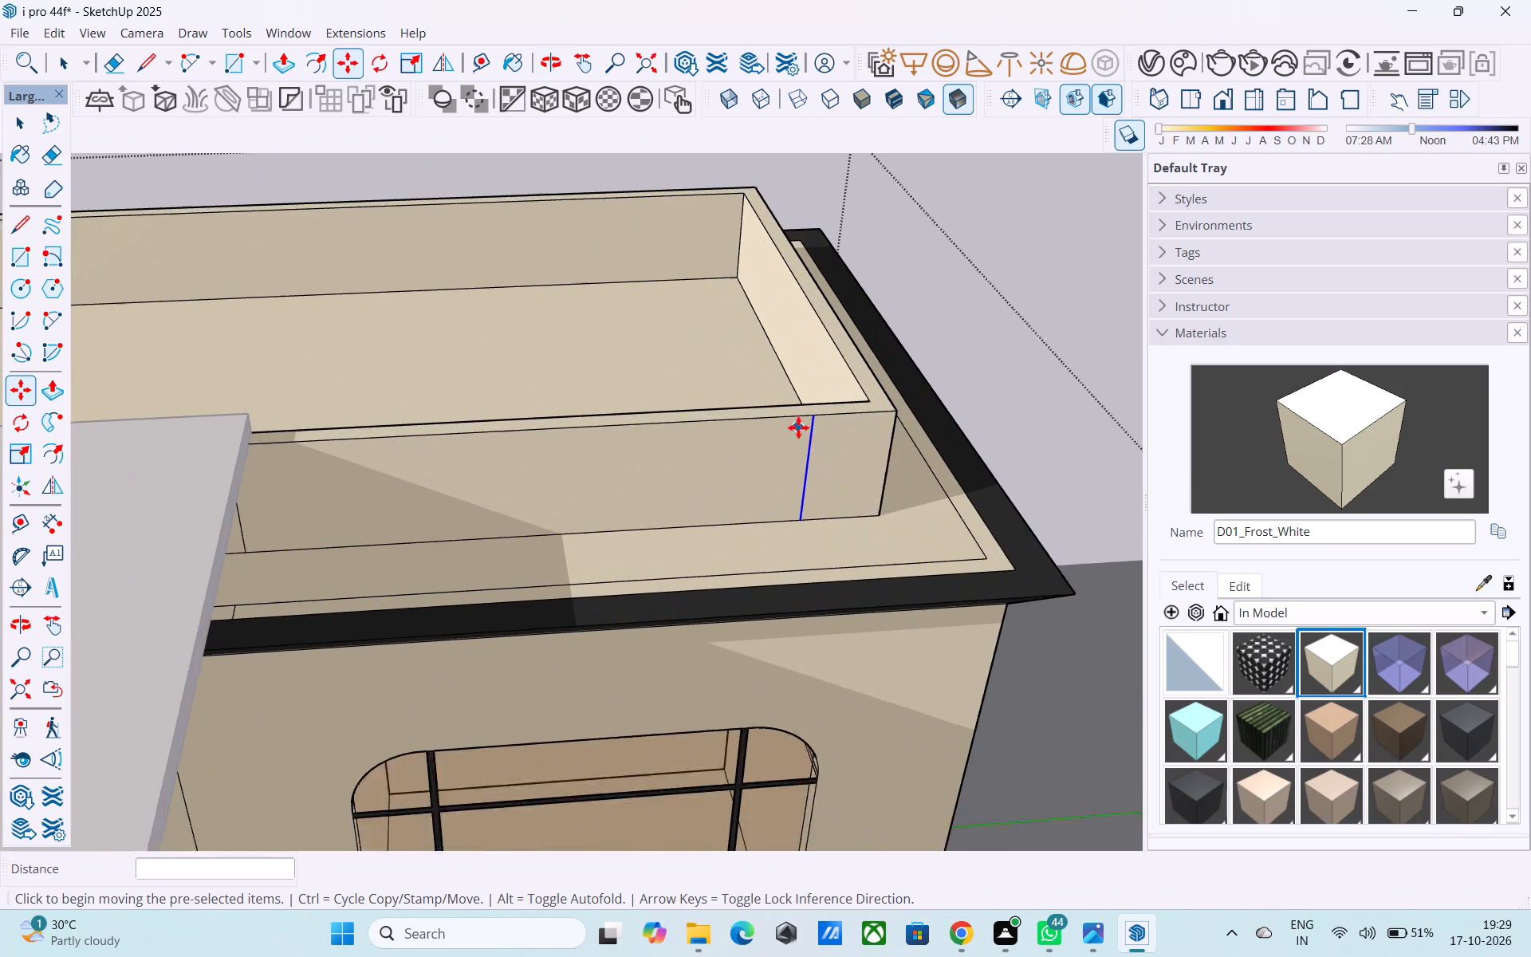
scroll(798, 427, up, 1)
key(l)
click(817, 415)
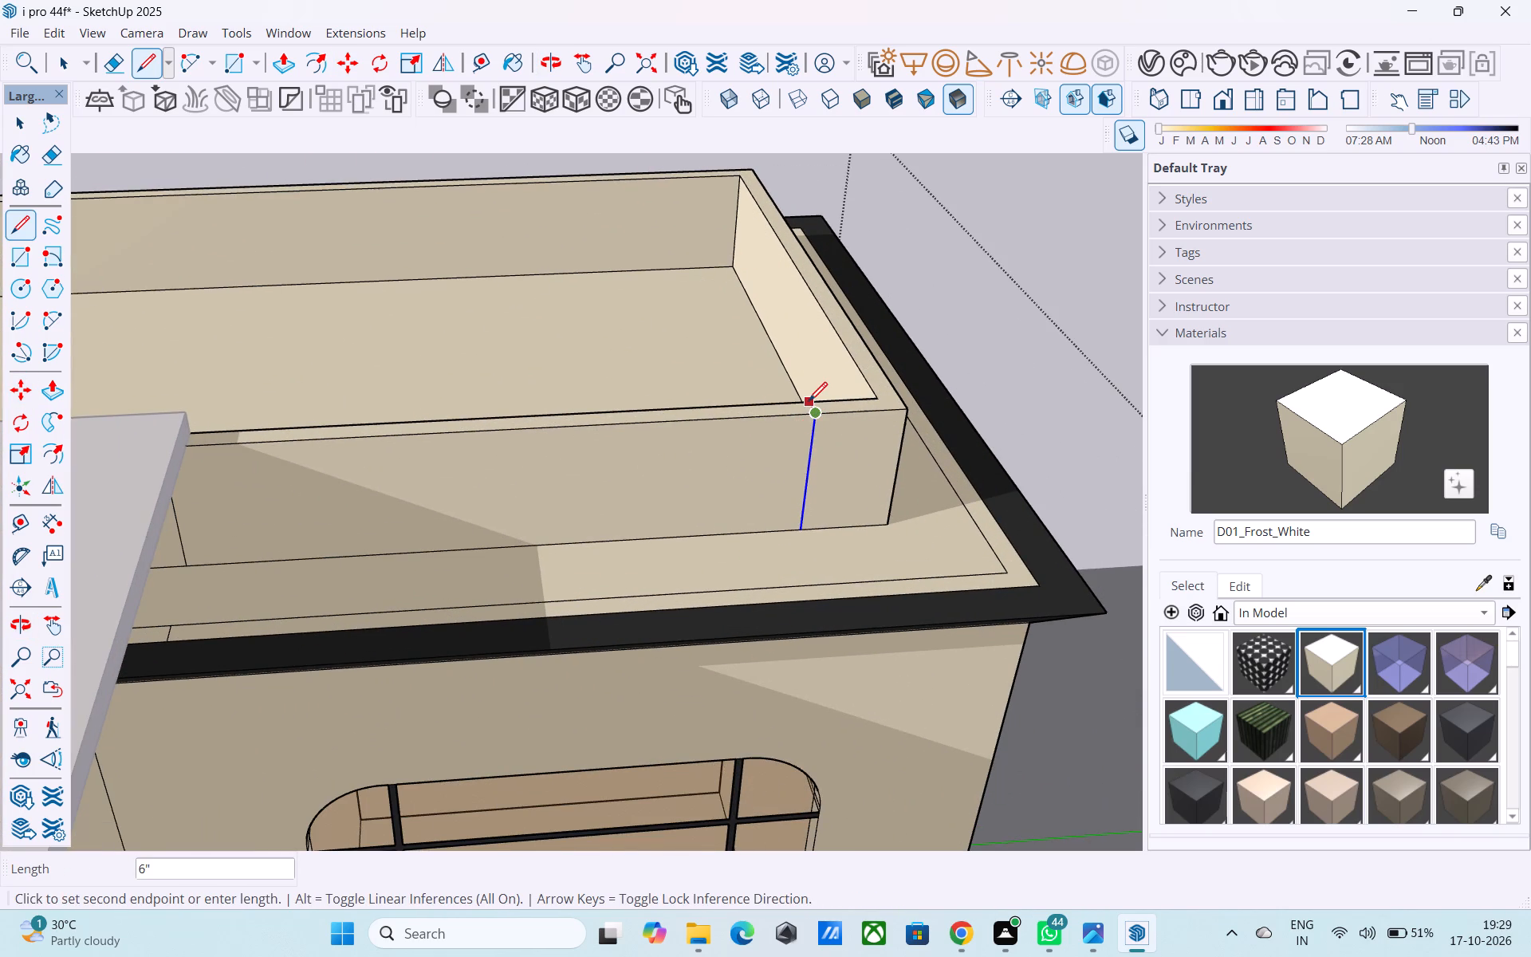
click(807, 401)
scroll(806, 400, up, 7)
click(831, 435)
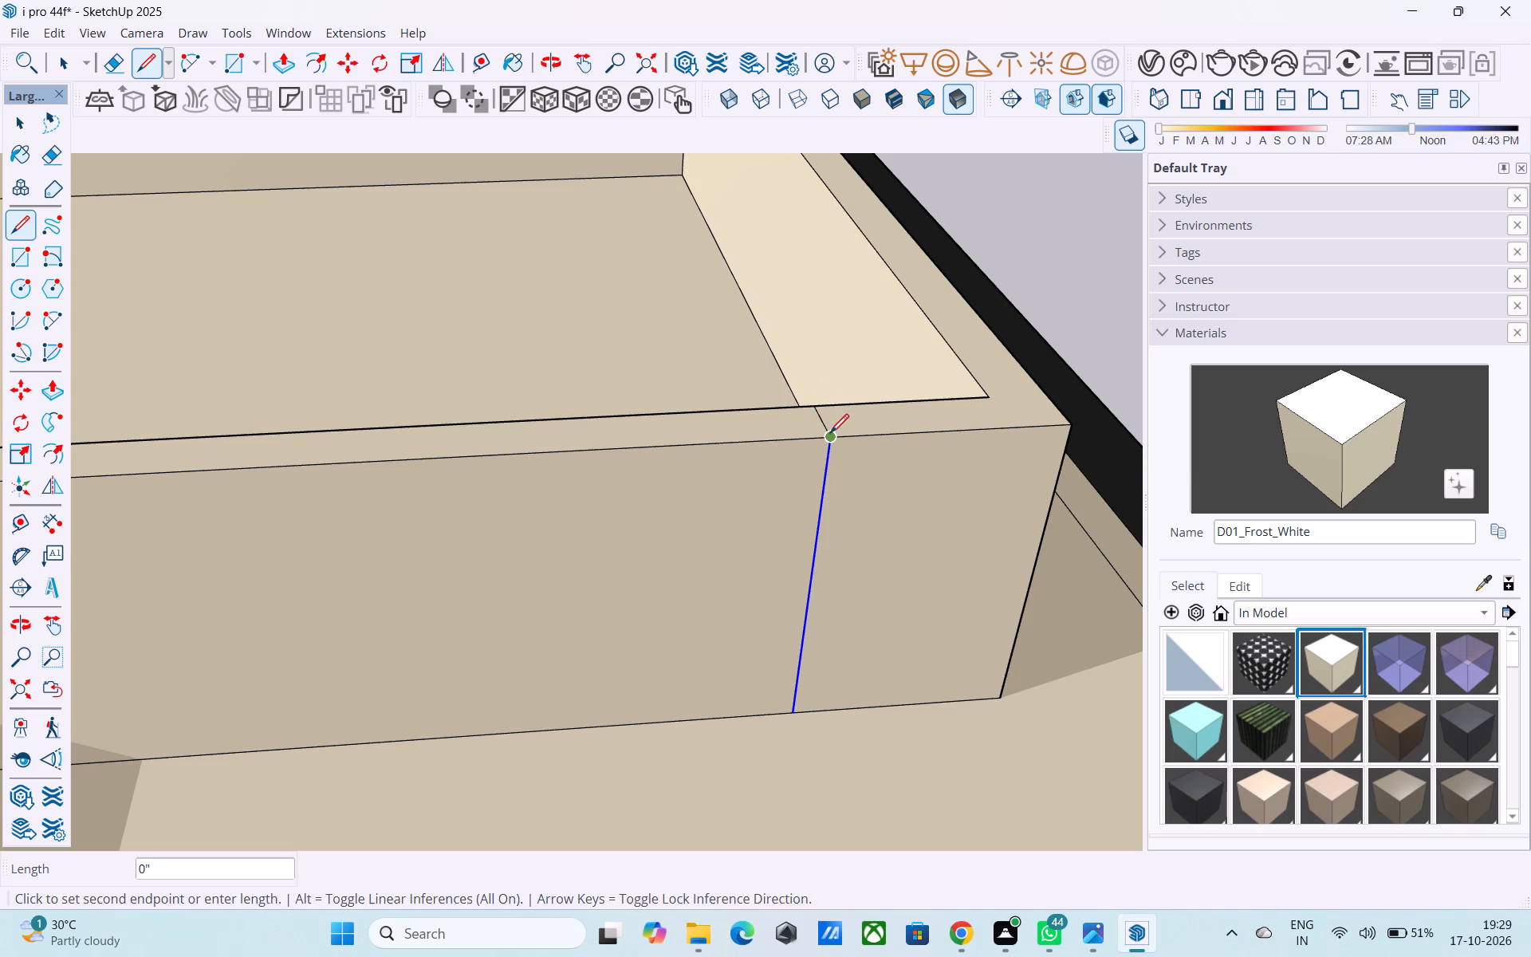
click(813, 409)
Copy the short line across the parapet top 10' along the parapet toward the central entrance block.
key(space)
click(820, 419)
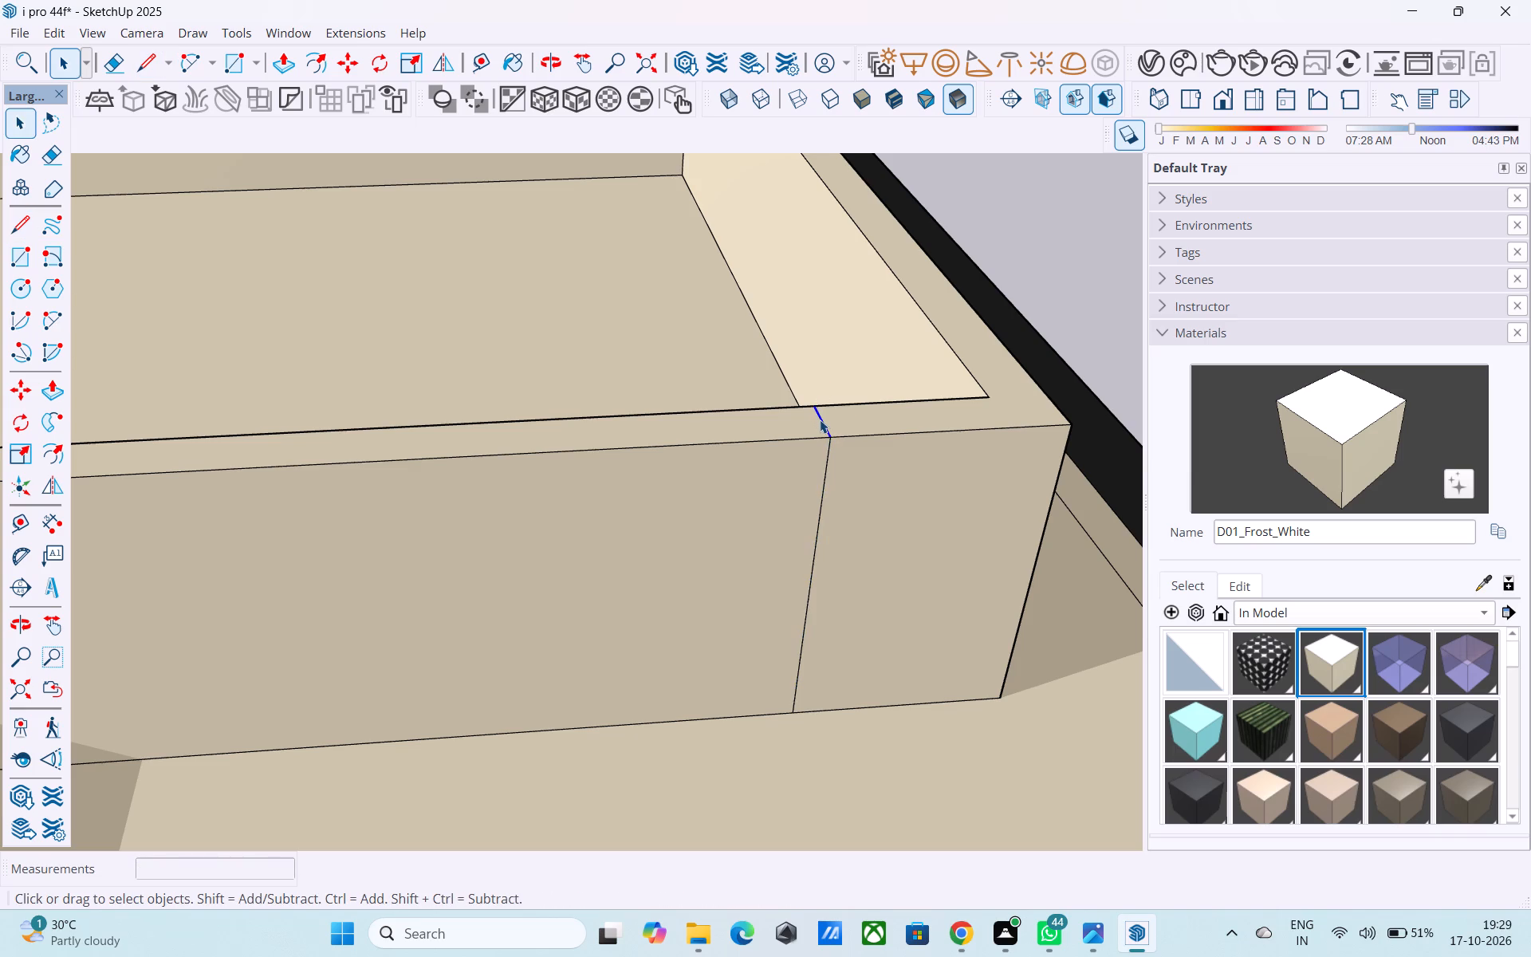
key(m)
click(817, 403)
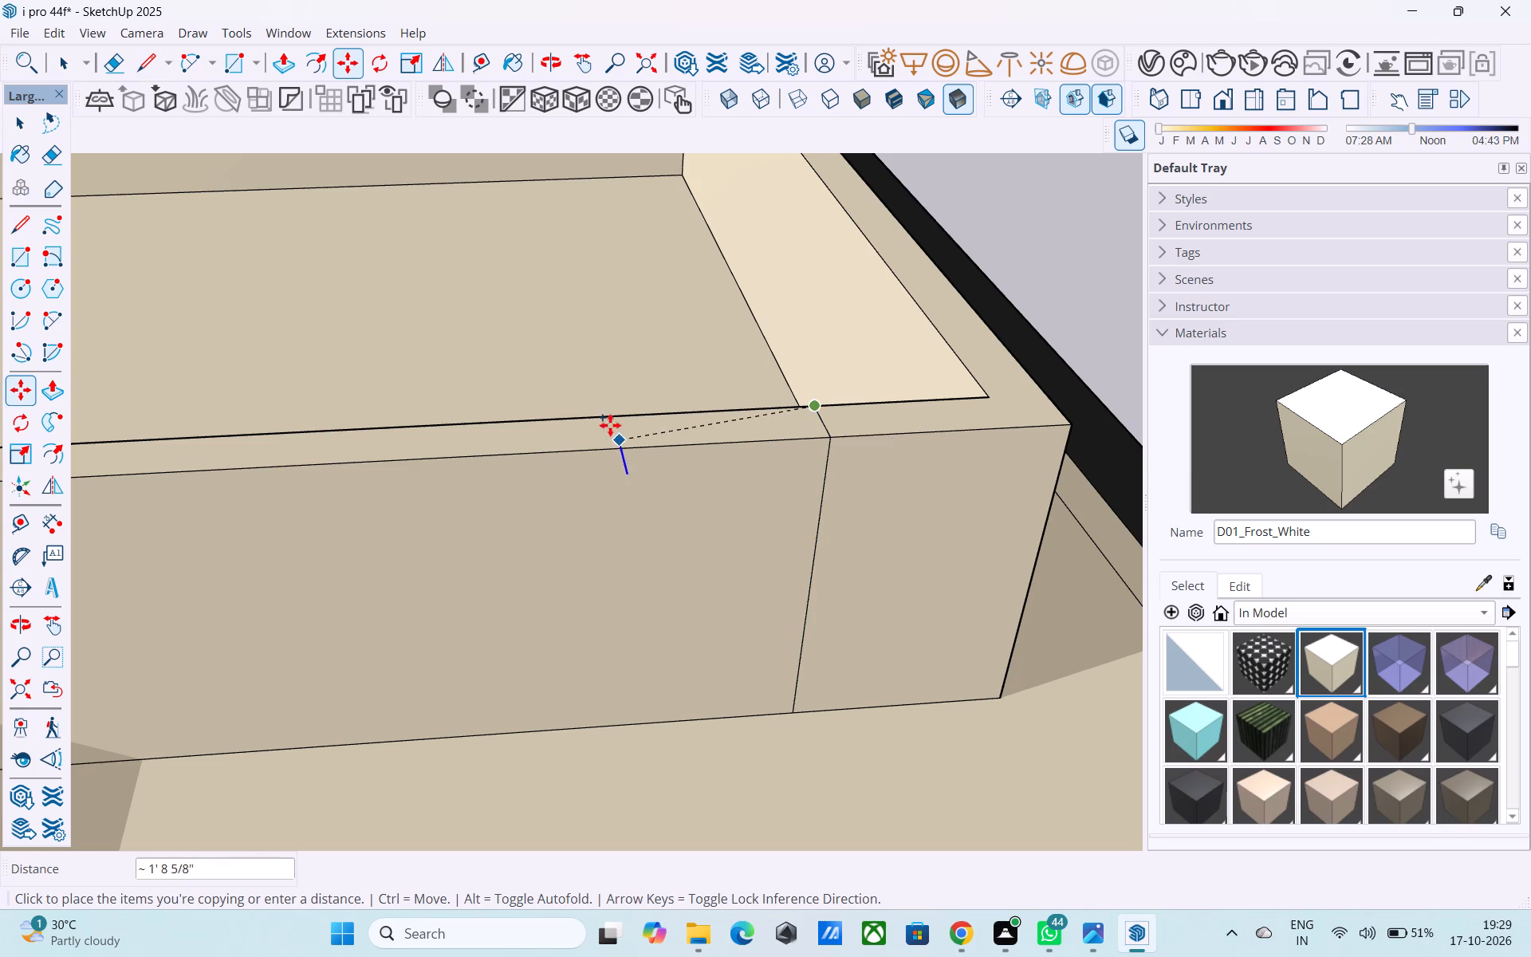
text(10')
key(Return)
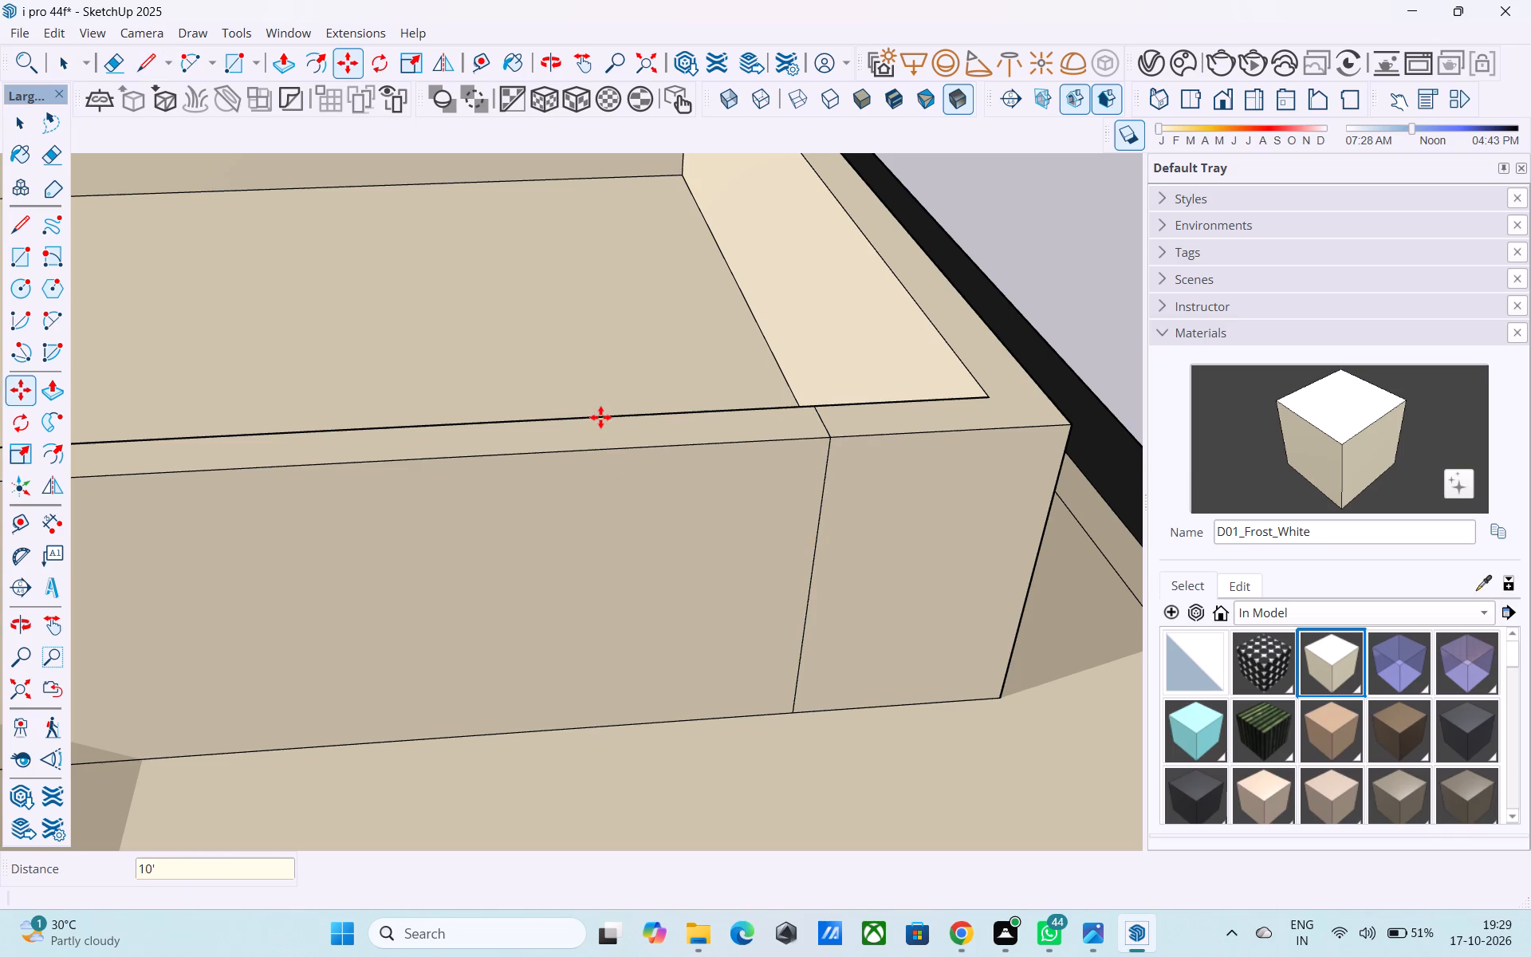
Copy the line nearest the entrance block 4' back along the parapet top toward the outer corner.
scroll(600, 417, down, 15)
scroll(595, 443, down, 9)
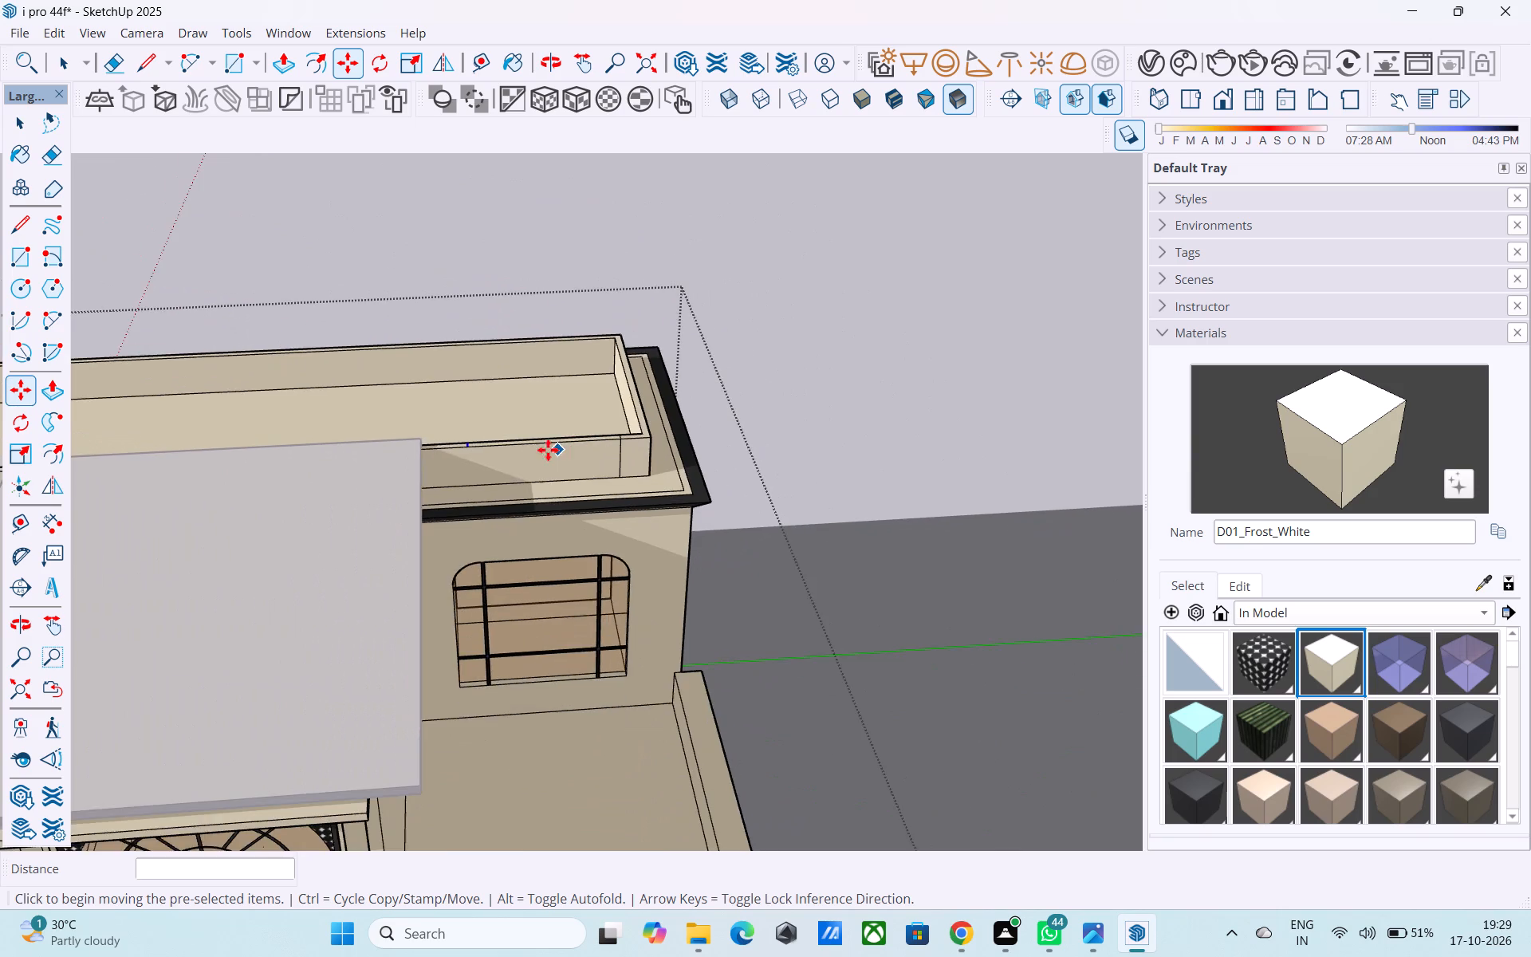
scroll(536, 447, down, 8)
middle_drag(537, 451, 521, 462)
scroll(521, 462, up, 13)
middle_drag(491, 425, 495, 444)
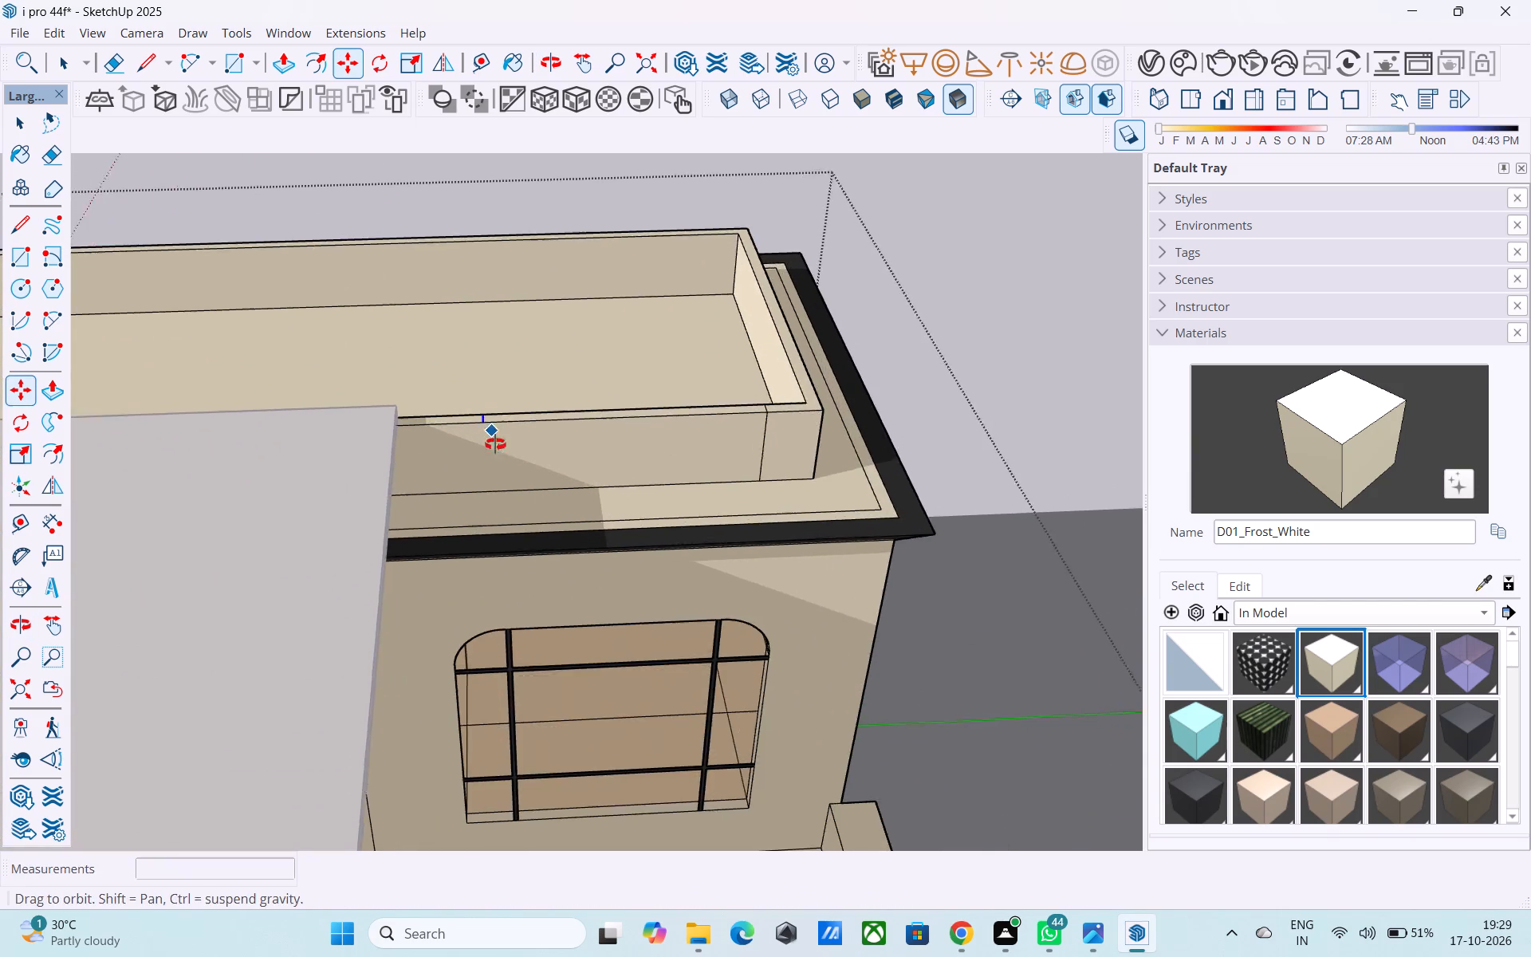
middle_drag(495, 444, 498, 490)
scroll(498, 490, up, 9)
click(474, 413)
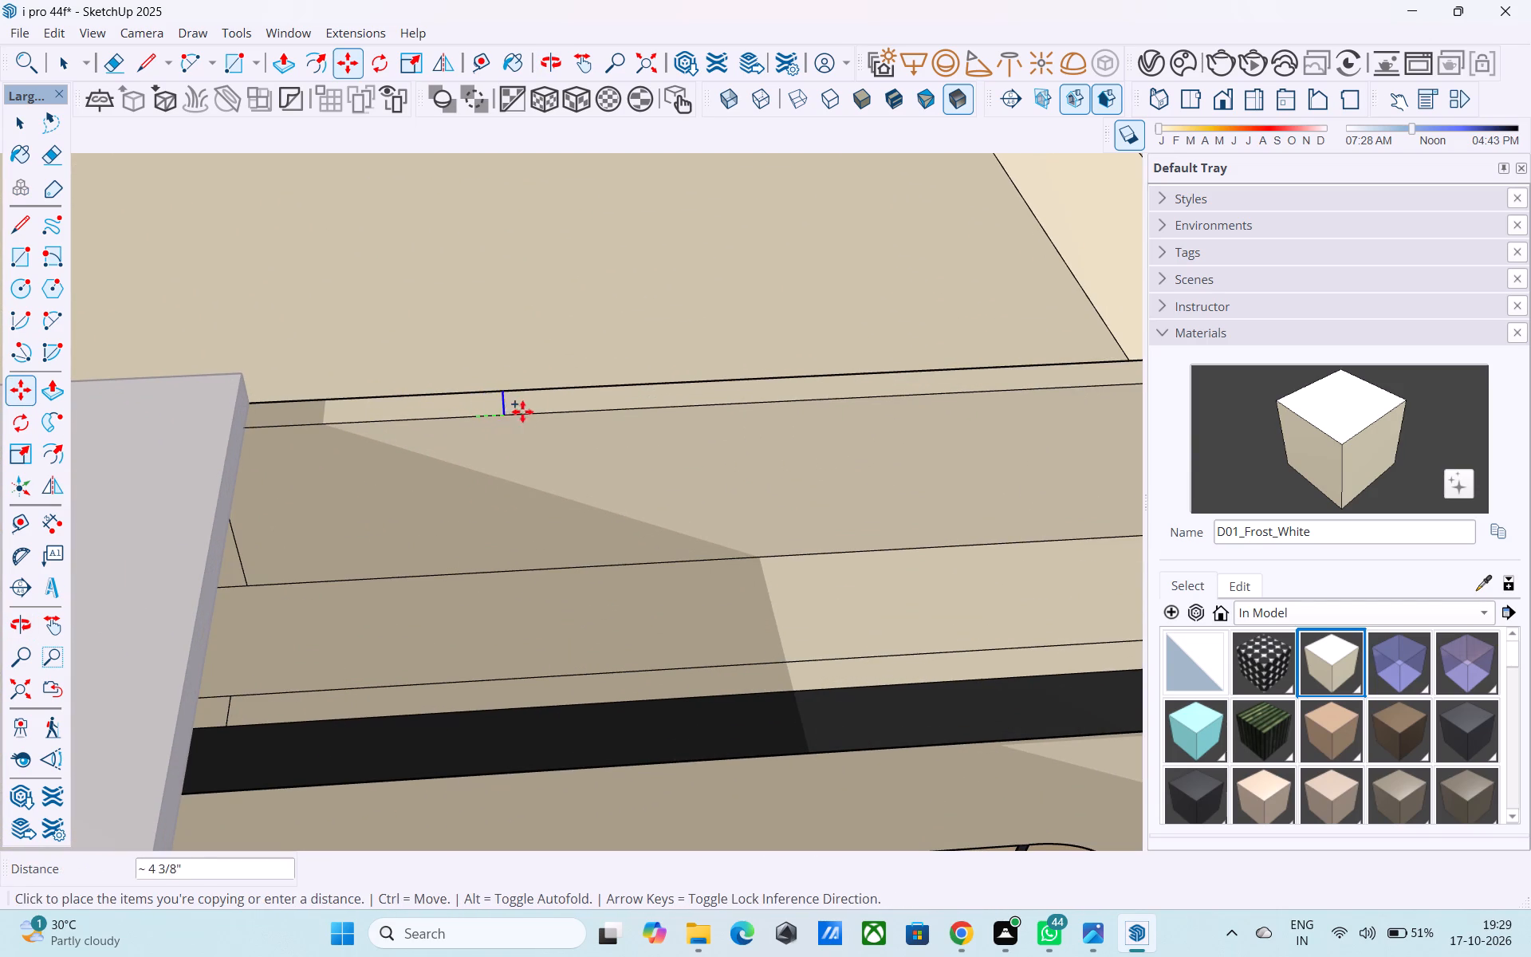
text(4')
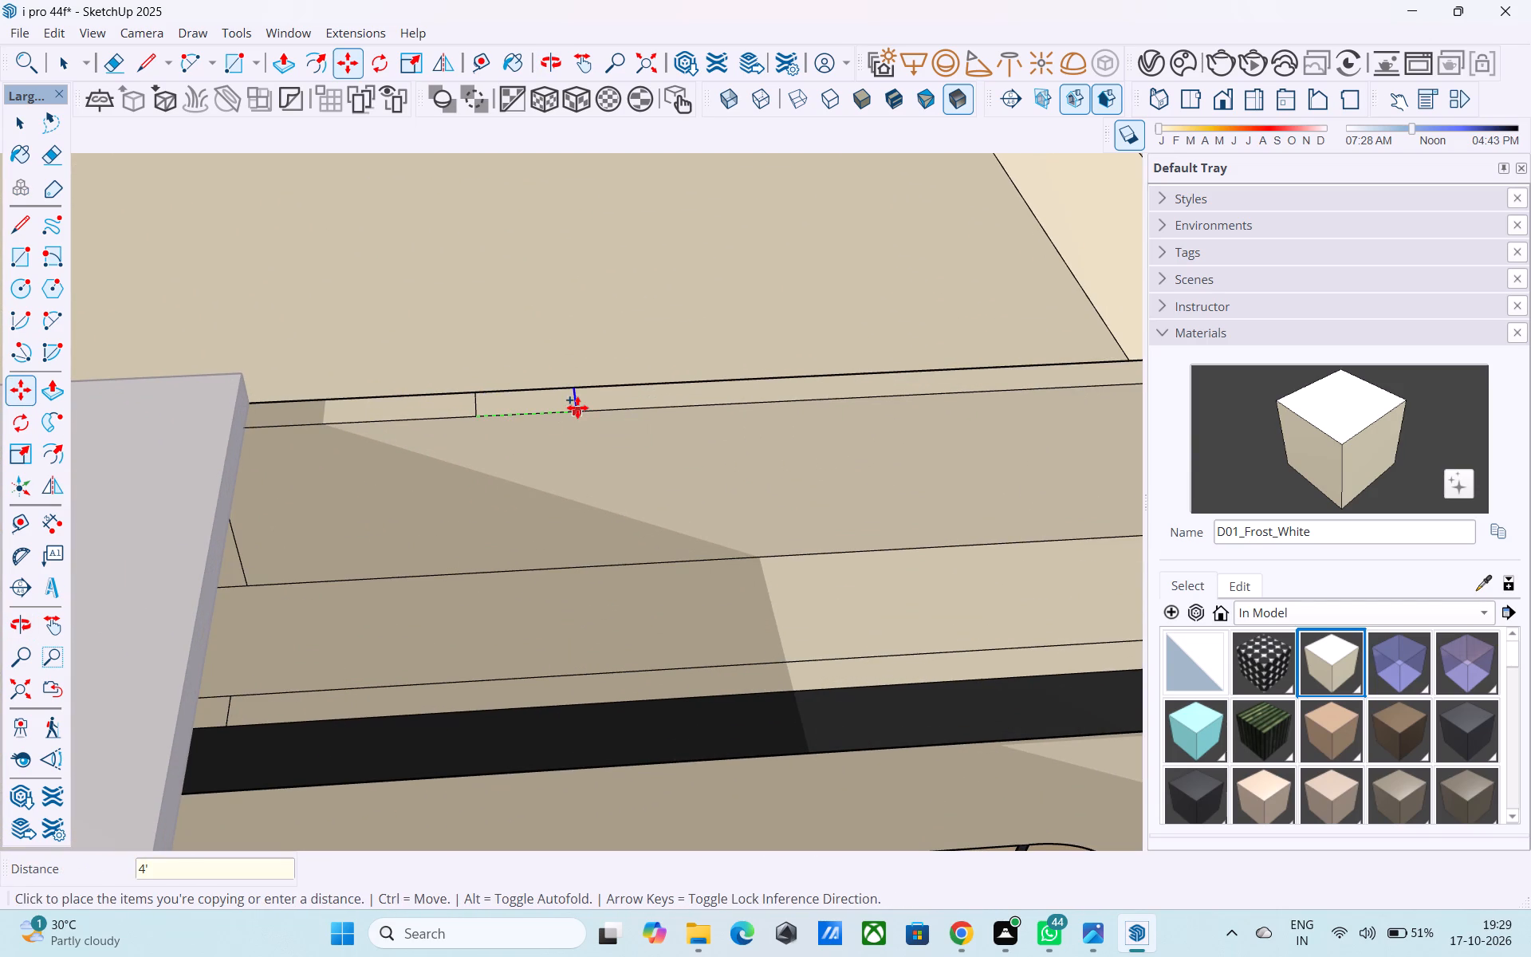
key(Return)
scroll(577, 406, down, 8)
middle_drag(699, 430, 658, 484)
scroll(658, 484, up, 4)
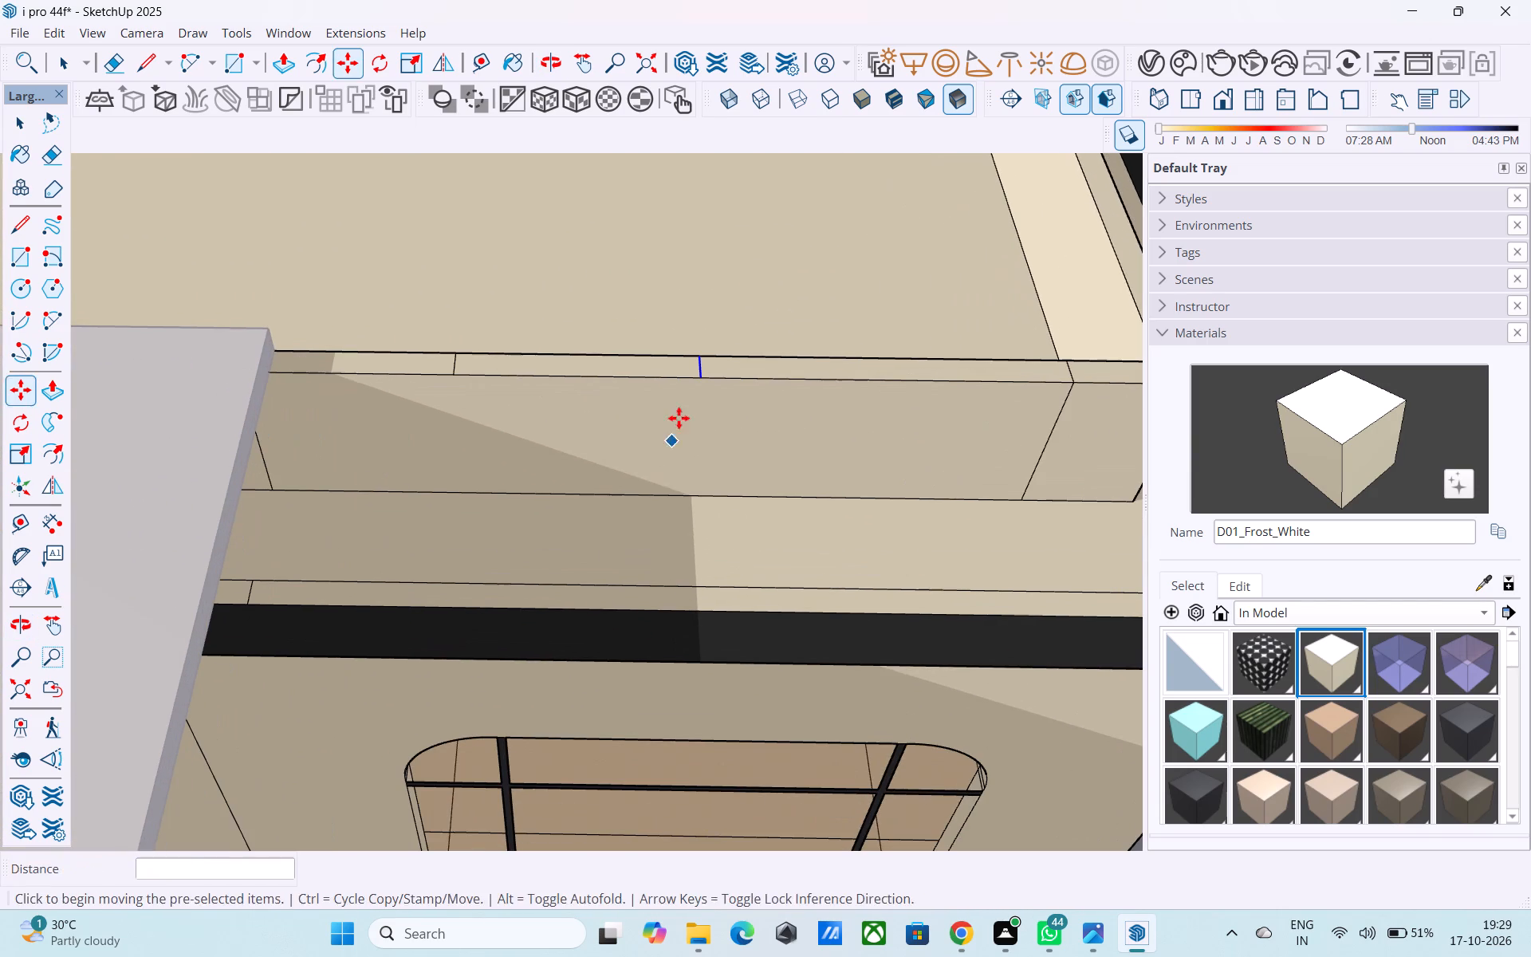
Draw vertical lines down the parapet's outer and inner faces from both ends of the divider 4' from the entrance-side line.
key(space)
key(l)
click(702, 377)
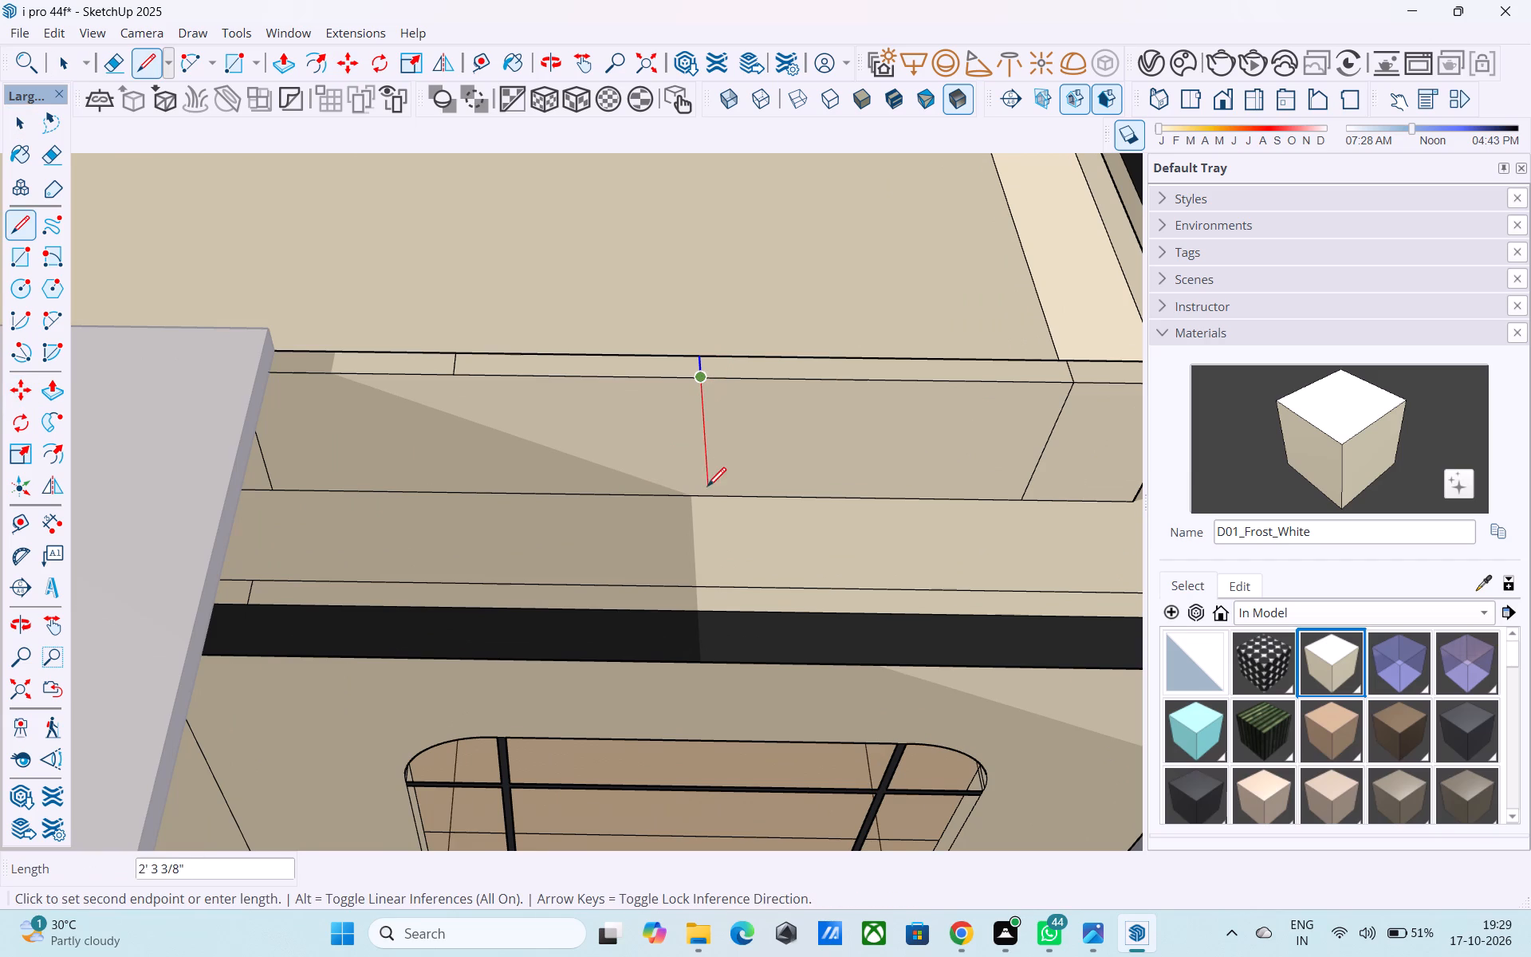
click(691, 494)
middle_drag(734, 434, 434, 531)
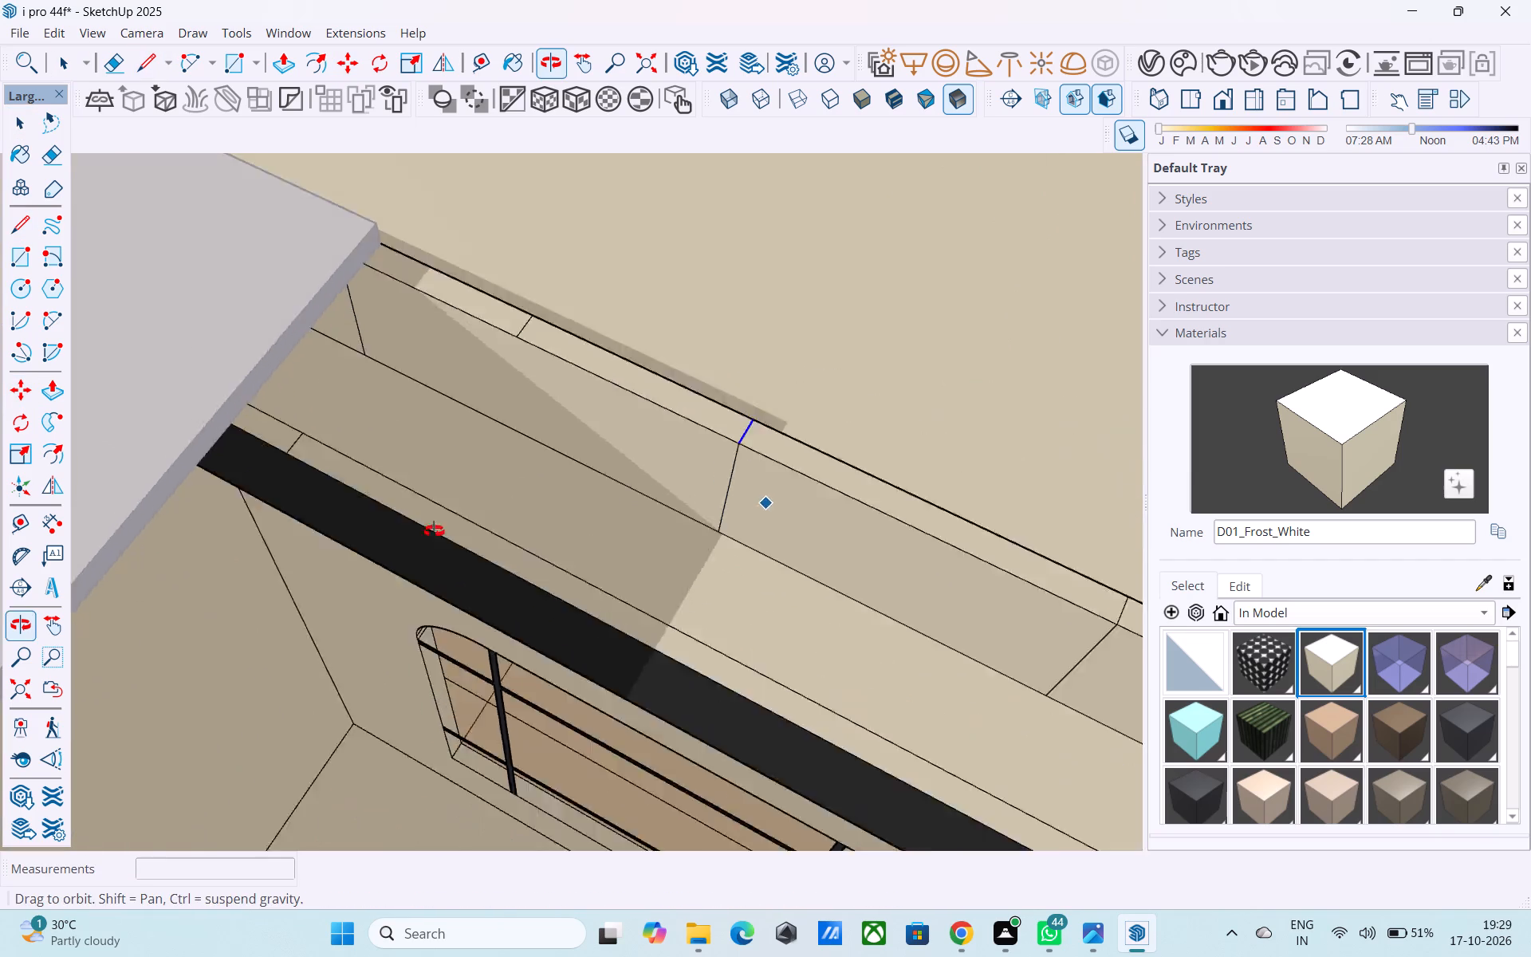
middle_drag(434, 531, 218, 520)
middle_drag(585, 519, 182, 370)
shift+middle_drag(443, 558, 360, 431)
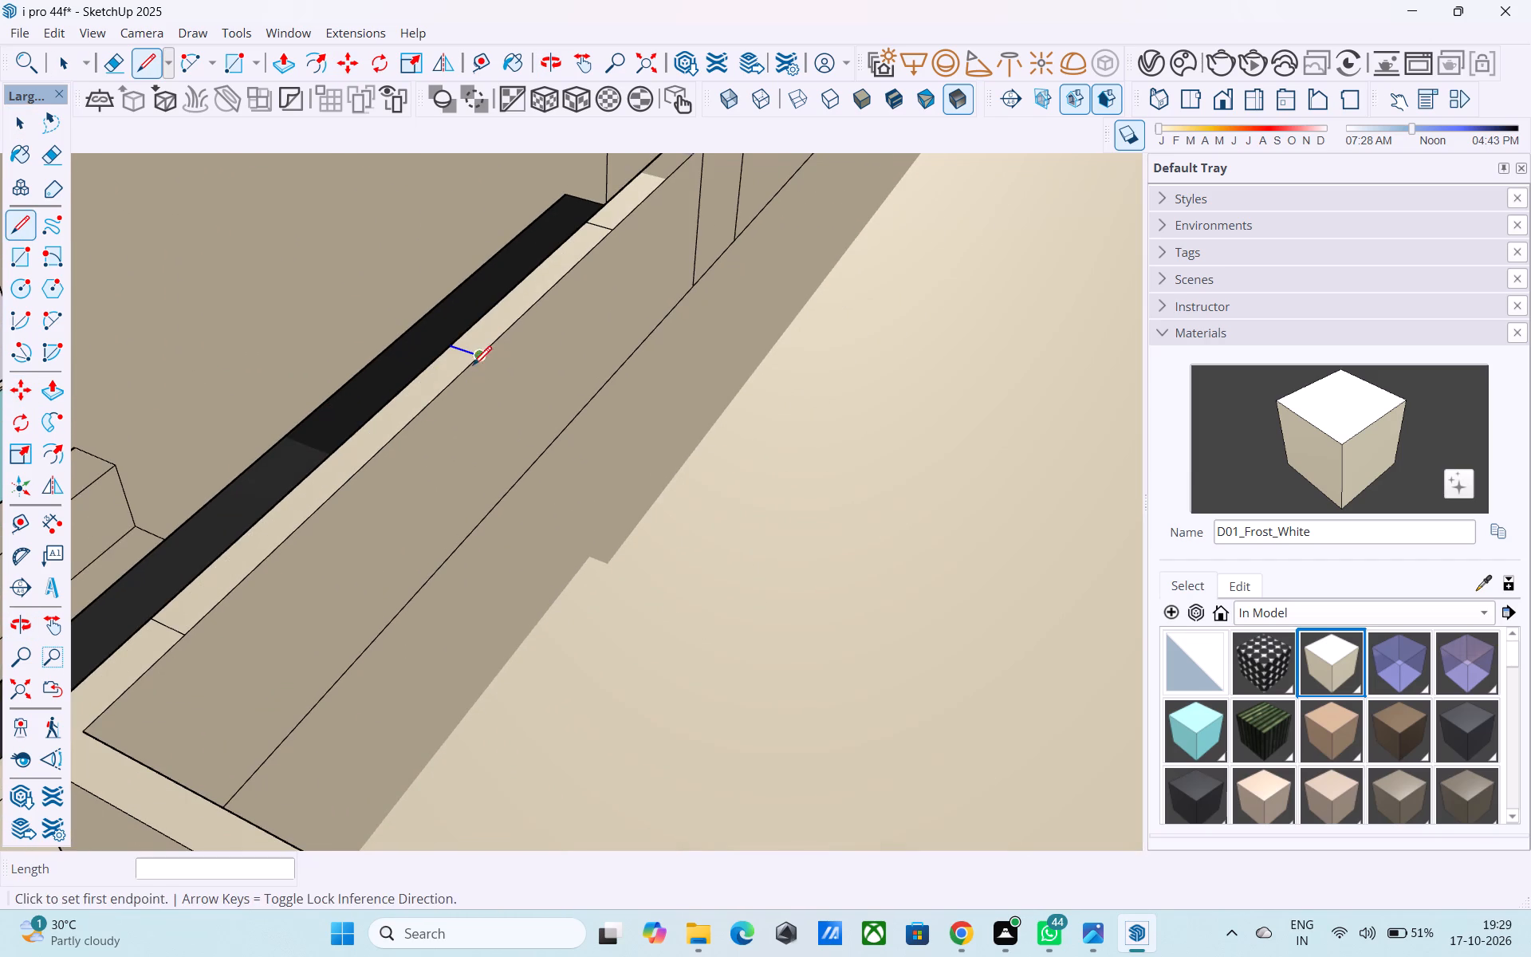
click(473, 364)
click(486, 514)
Draw a vertical line down the parapet's inner face from the divider nearest the outer corner to the roof slab.
middle_drag(486, 518, 483, 549)
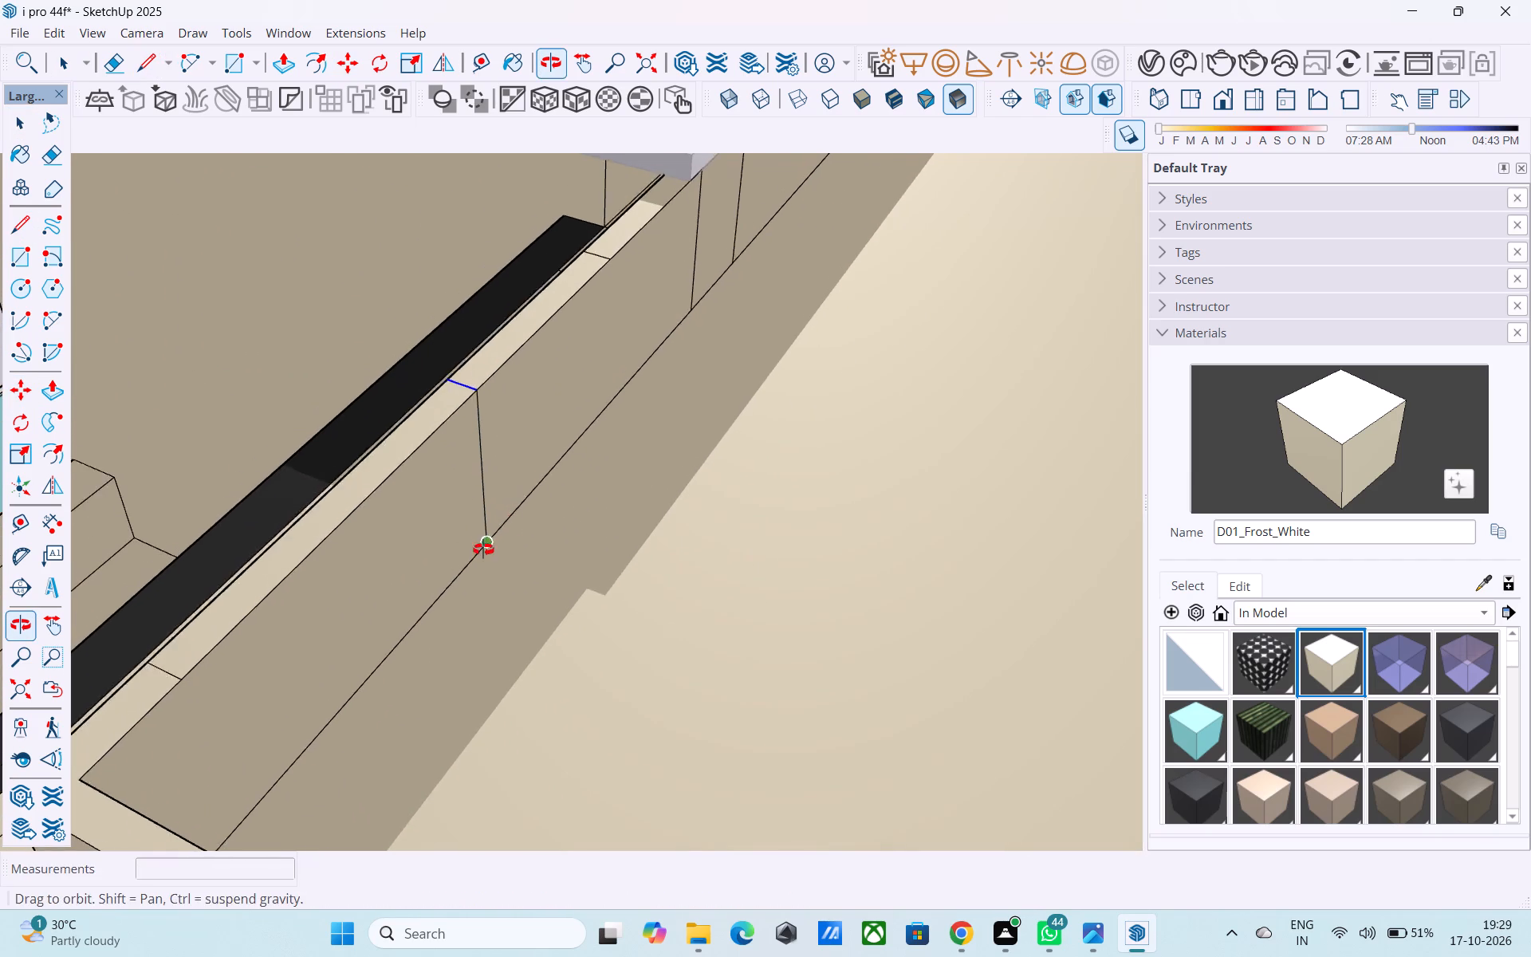
middle_drag(483, 549, 583, 545)
shift+middle_drag(376, 691, 421, 593)
click(384, 630)
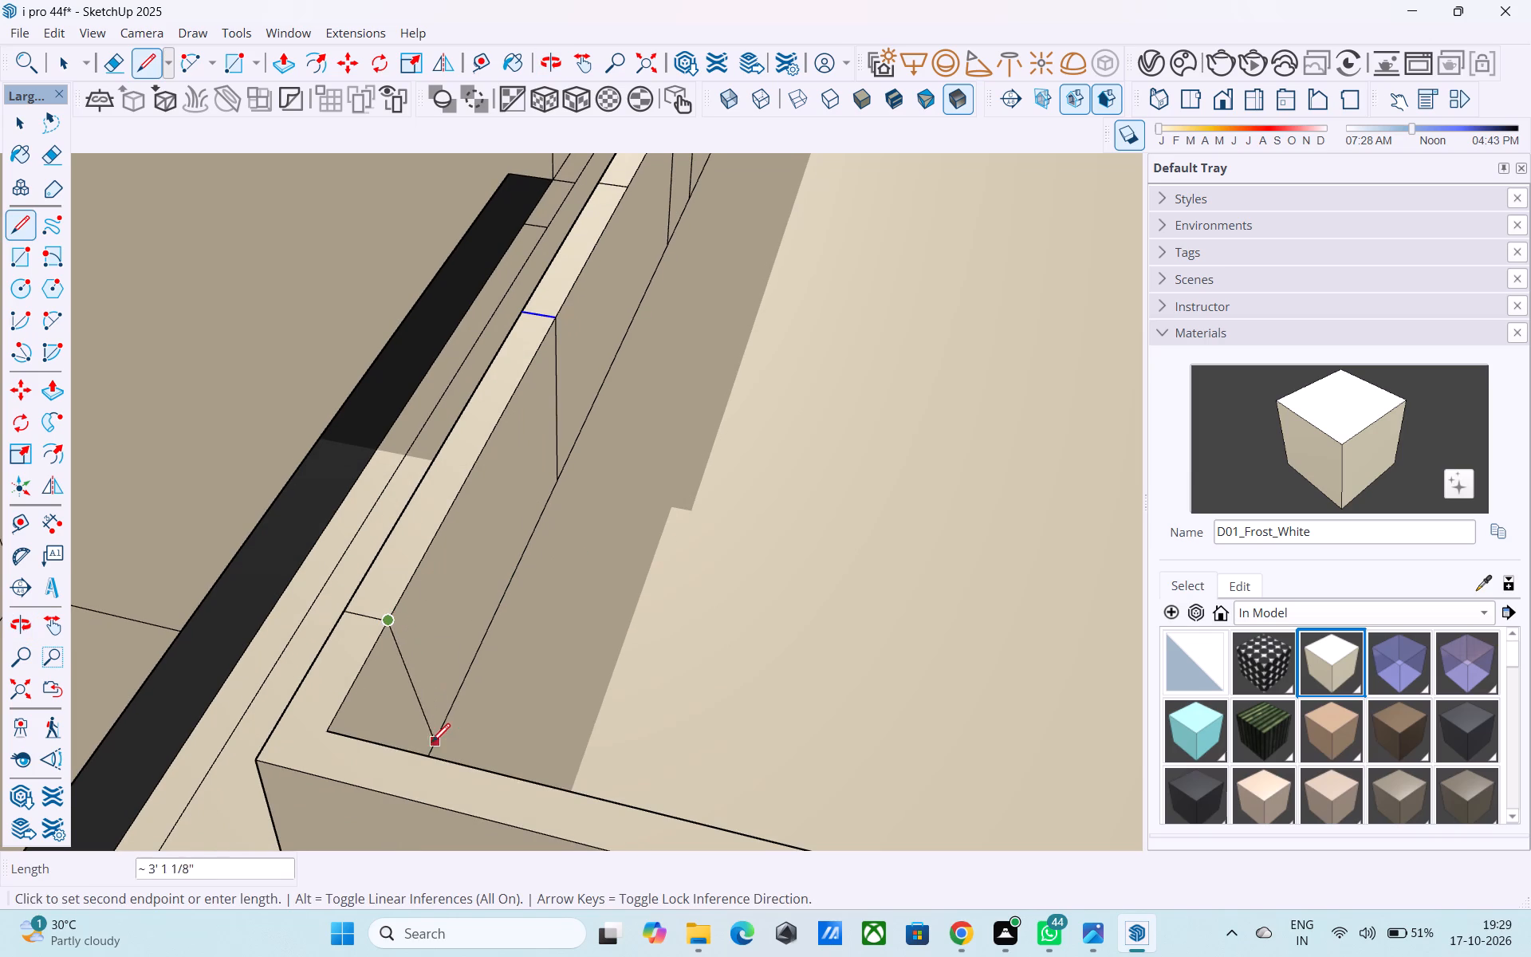
middle_drag(427, 748, 242, 787)
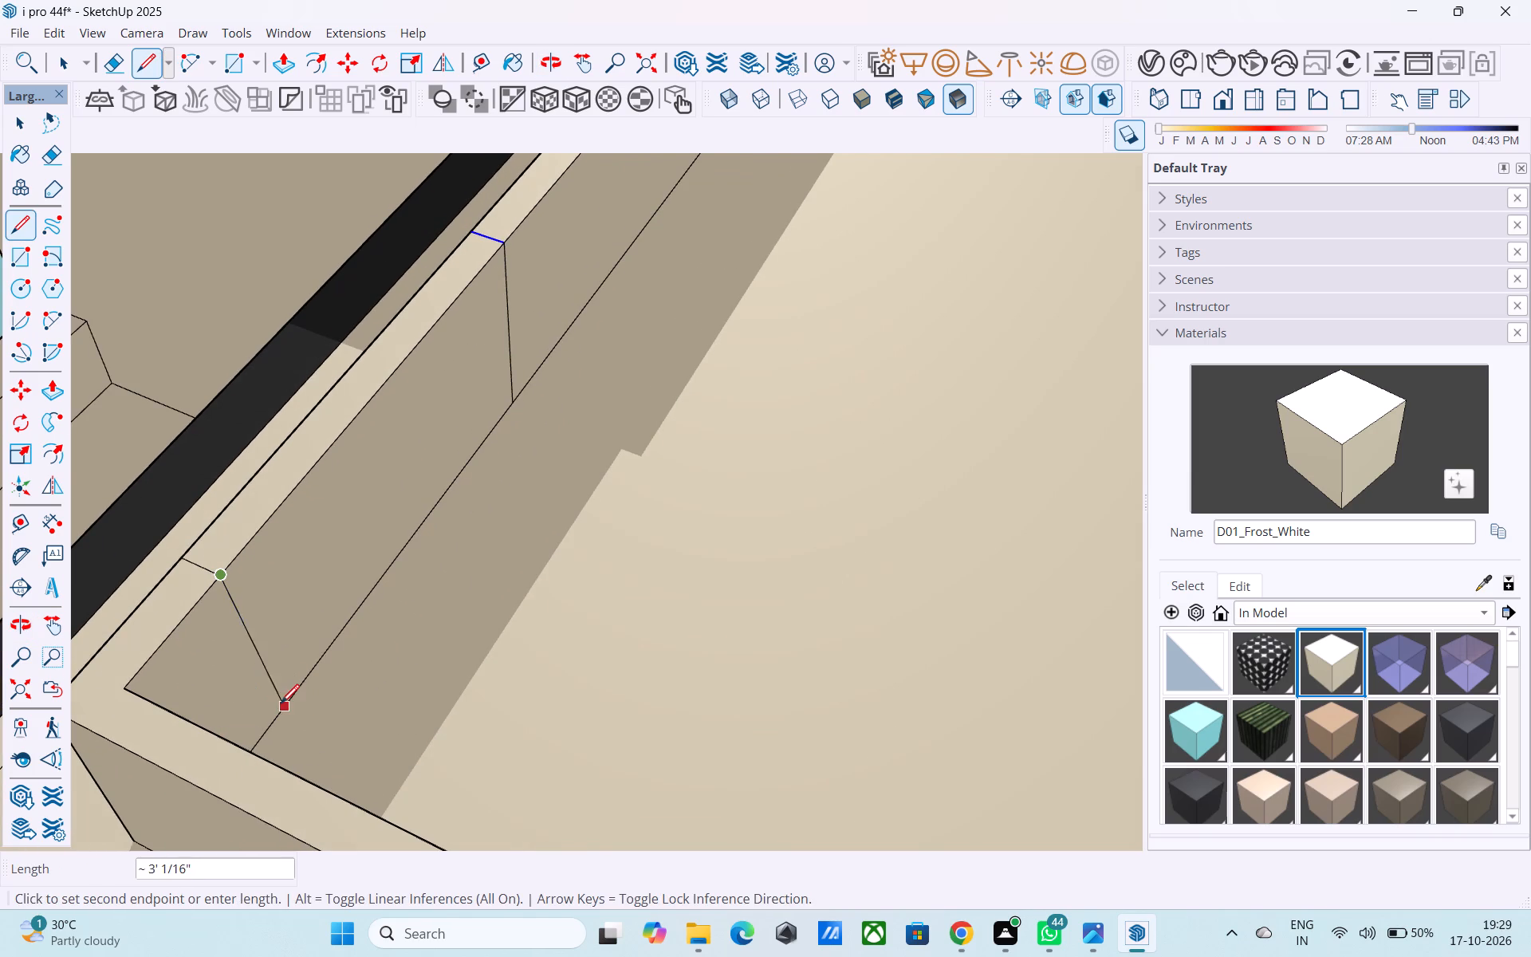
click(273, 727)
Push the parapet's top face between the two full-height divisions down 3' to cut an opening to the slab.
middle_drag(274, 727, 798, 585)
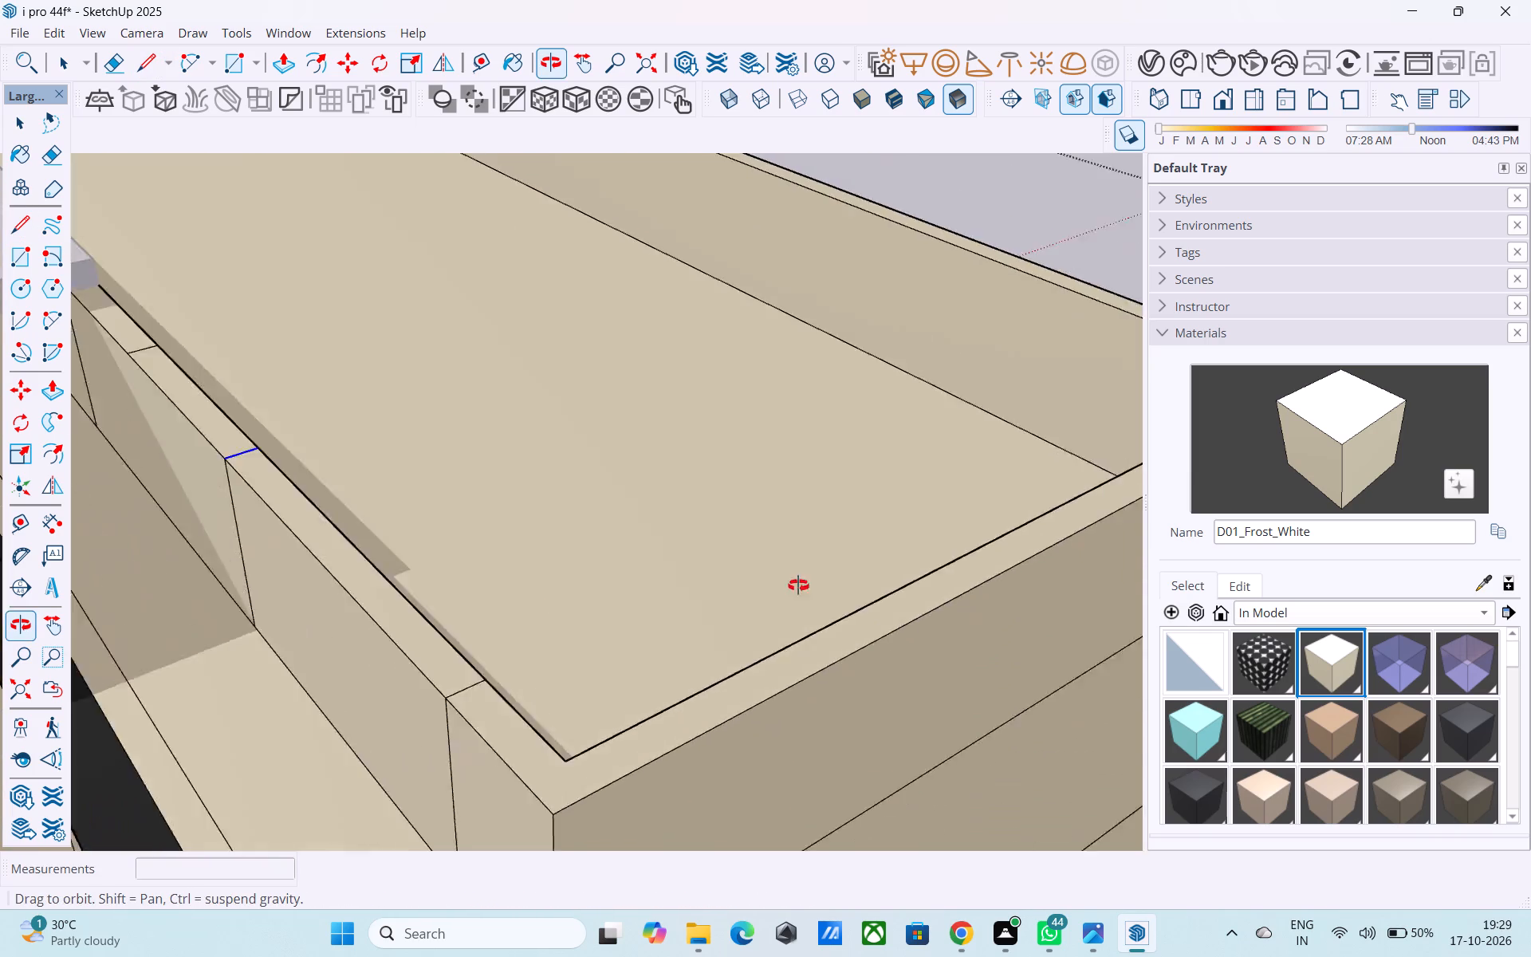
middle_drag(798, 585, 889, 564)
shift+middle_drag(644, 636, 822, 521)
scroll(818, 527, up, 1)
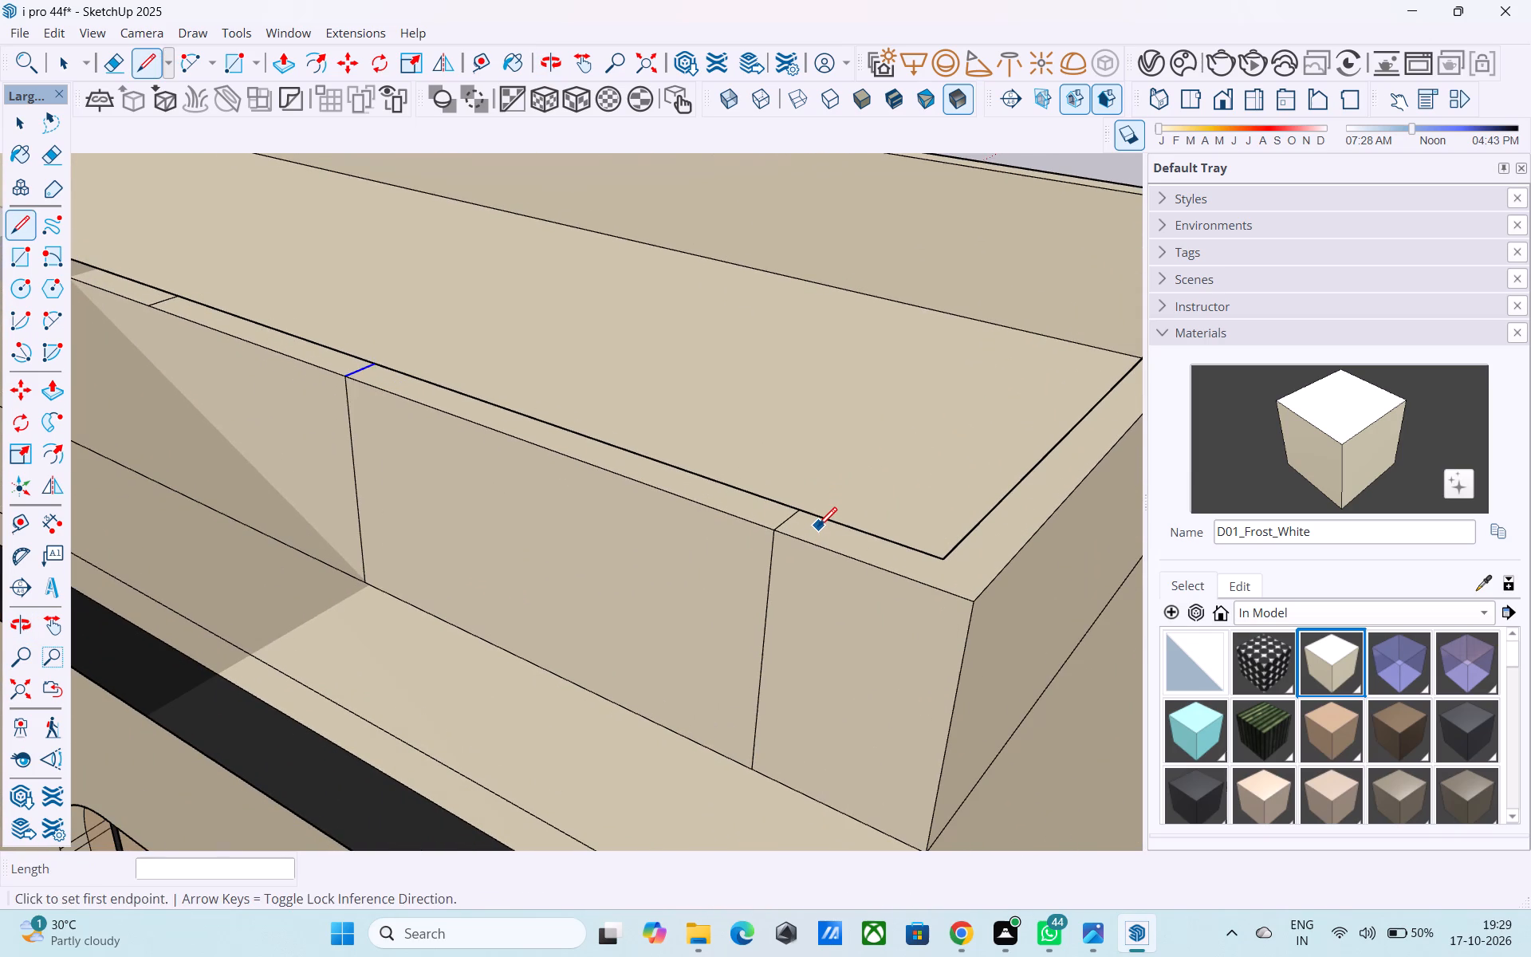
key(space)
click(762, 519)
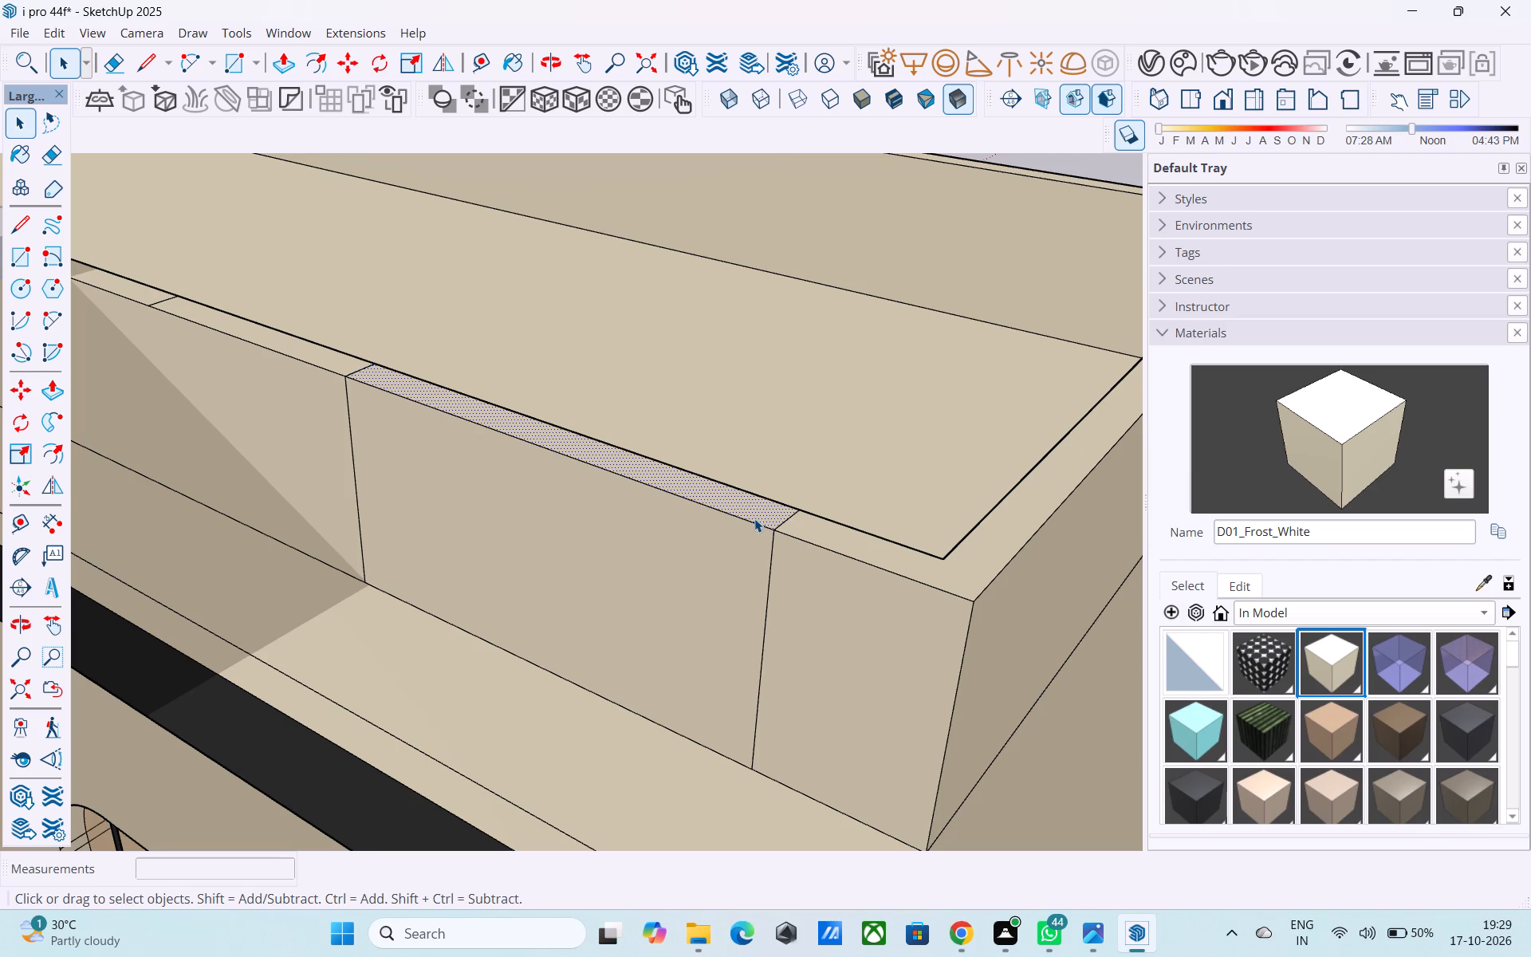
key(p)
click(754, 518)
click(679, 746)
Draw a rectangle about 3 3/8" by 2 5/8" near the bottom of the opening's end face on the entrance side.
shift+middle_drag(604, 622, 604, 621)
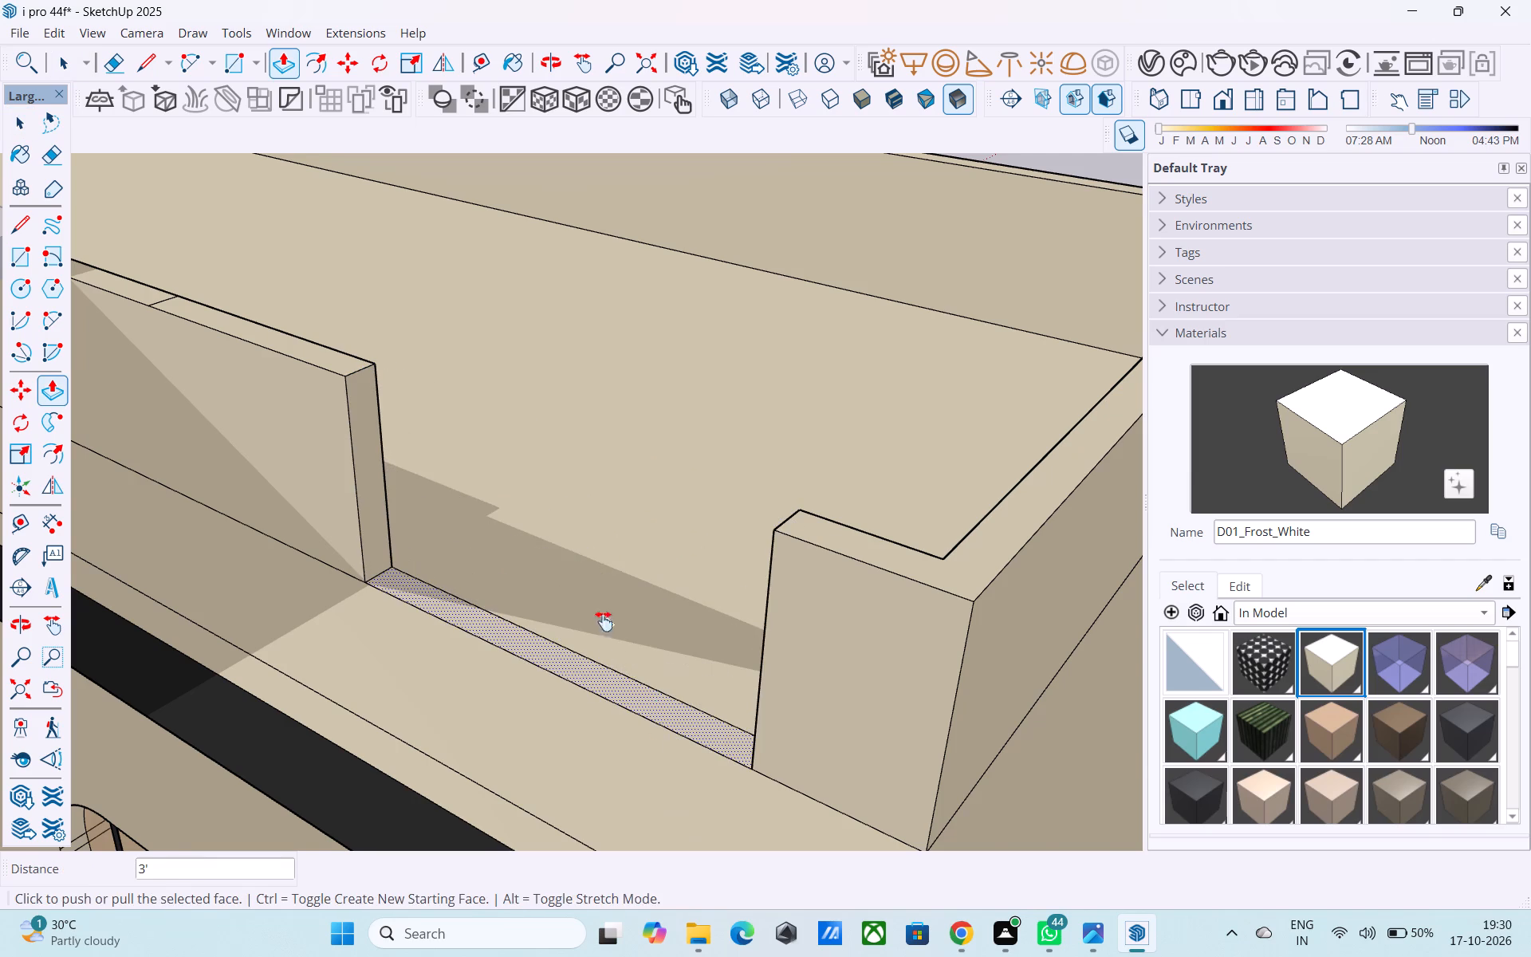
shift+middle_drag(604, 621, 551, 639)
shift+middle_drag(453, 588, 492, 636)
scroll(492, 636, up, 4)
middle_drag(474, 608, 447, 603)
key(space)
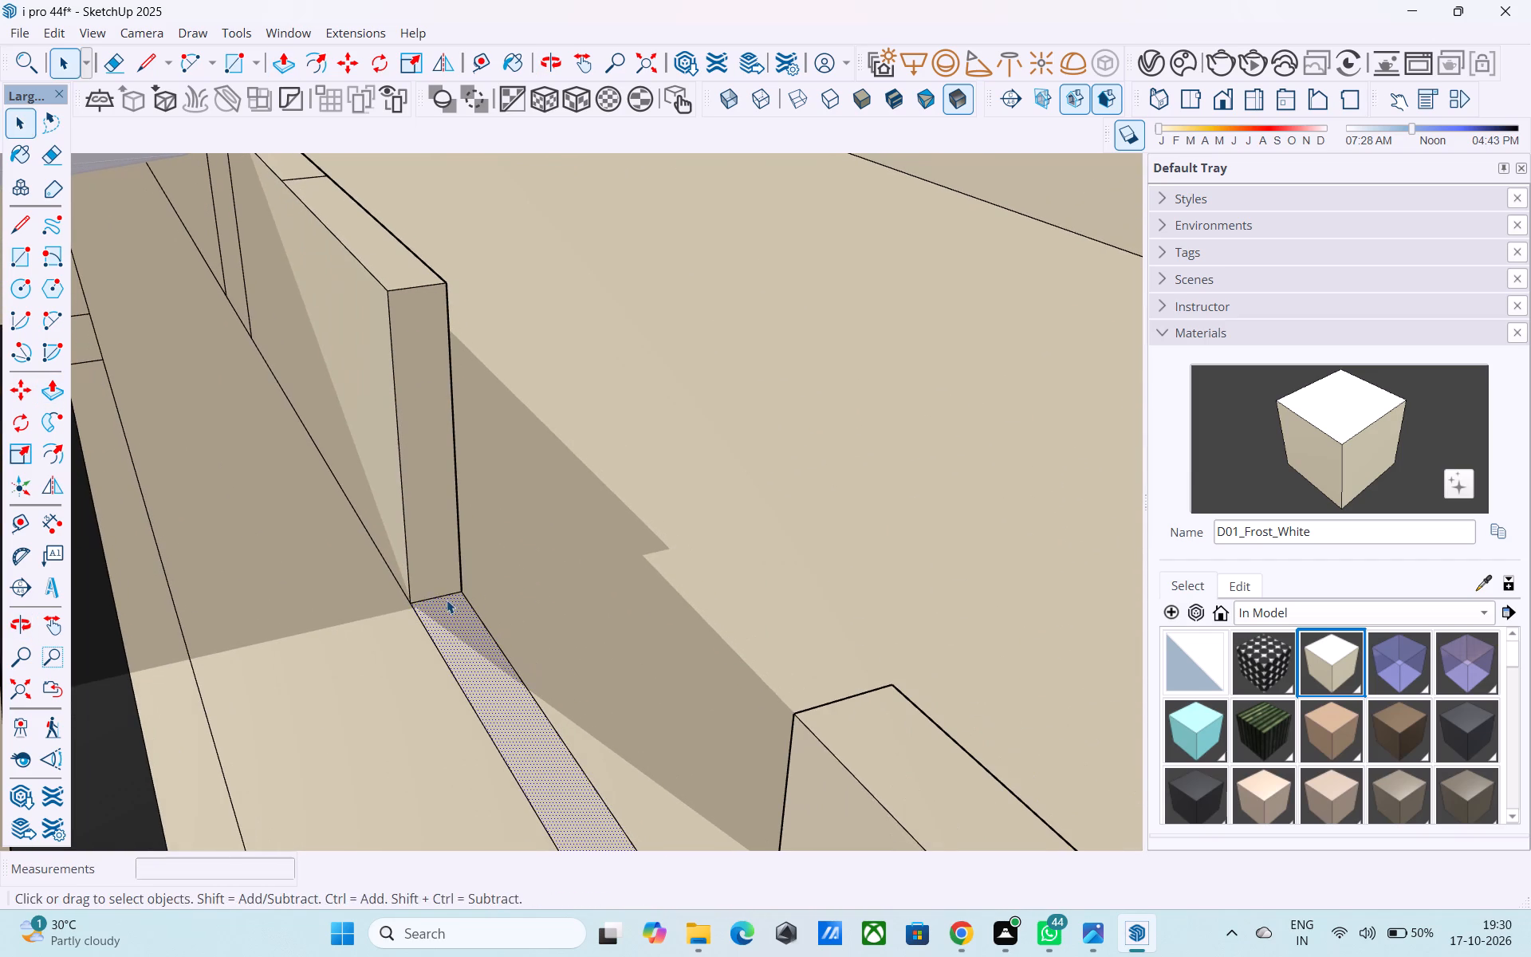
key(r)
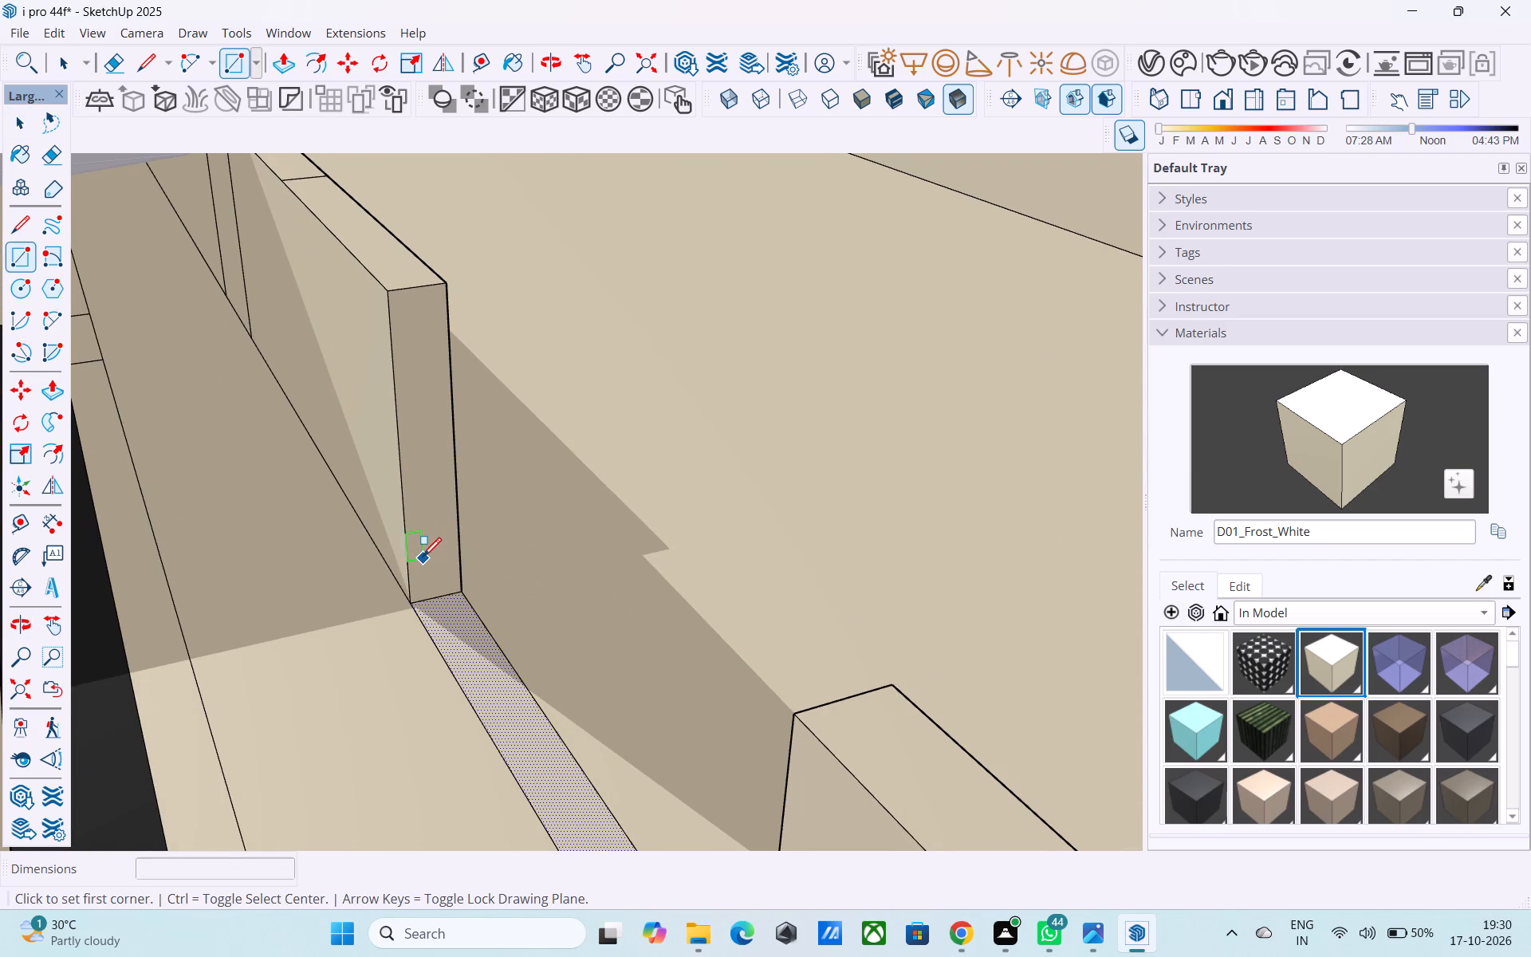
click(421, 557)
scroll(446, 585, up, 4)
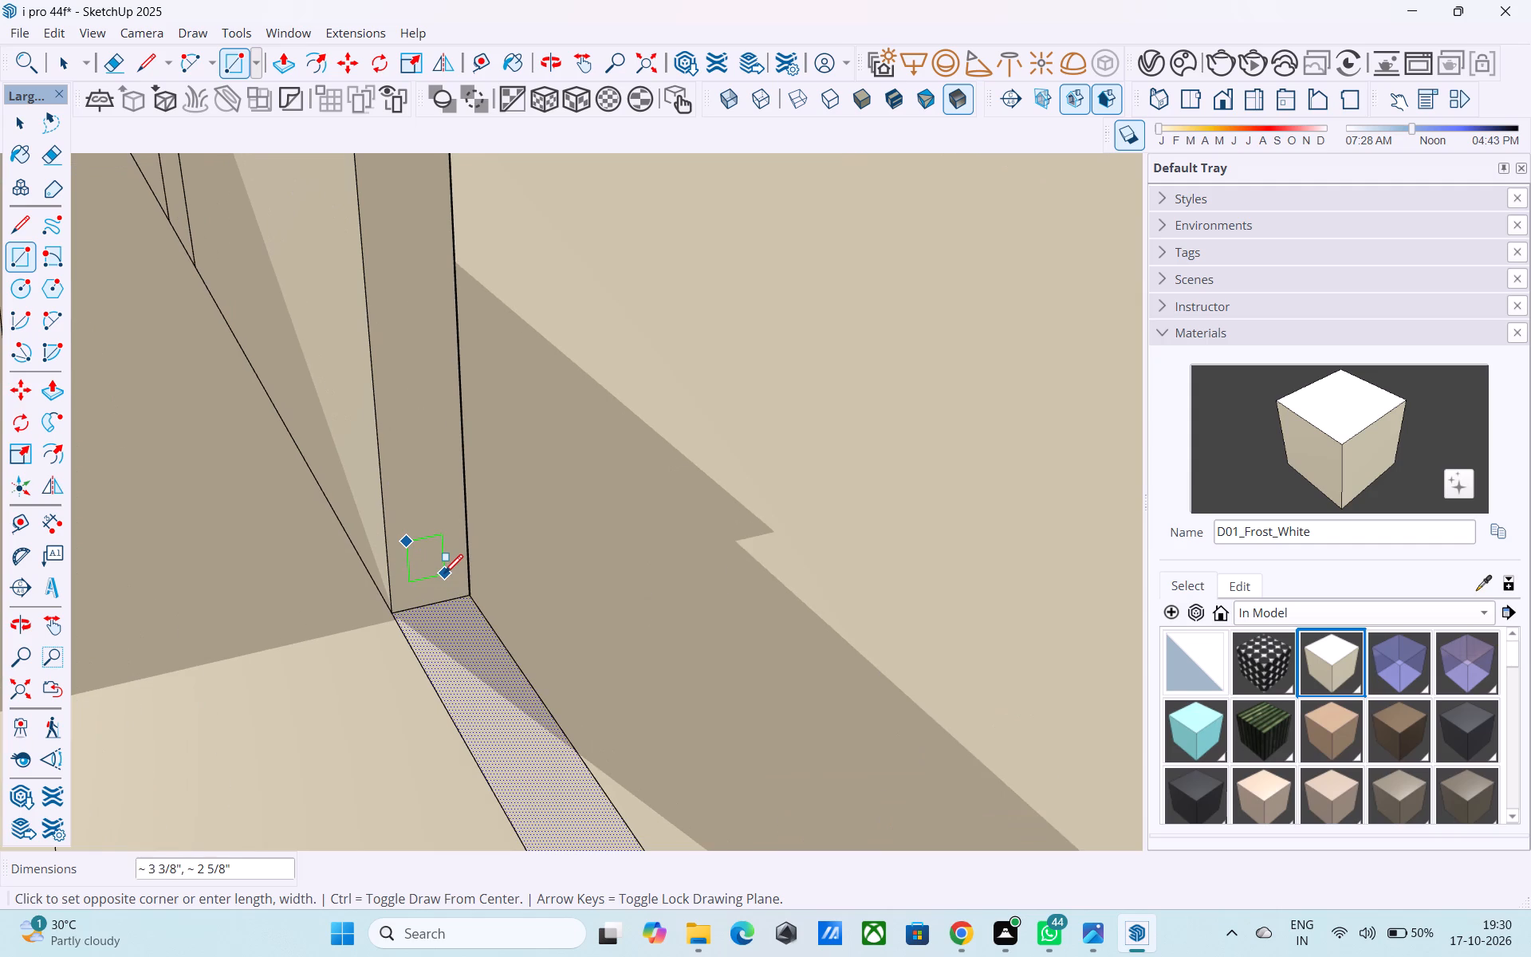
click(443, 574)
key(space)
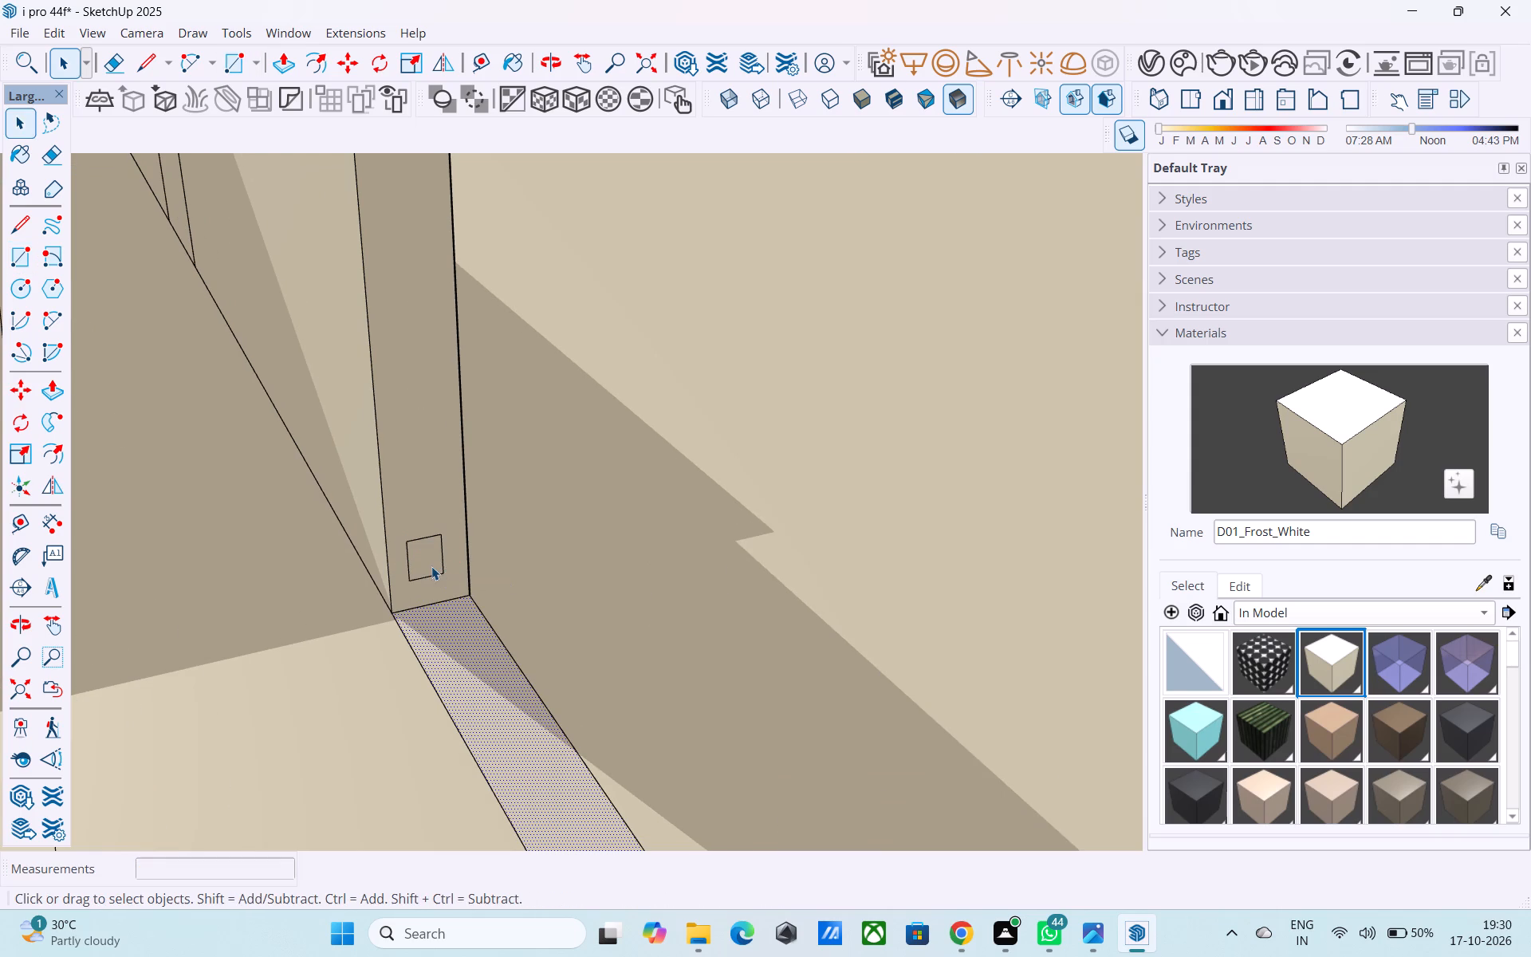
Copy the small rectangle five times up the end face at roughly 5" spacing.
click(430, 565)
scroll(430, 565, down, 3)
key(m)
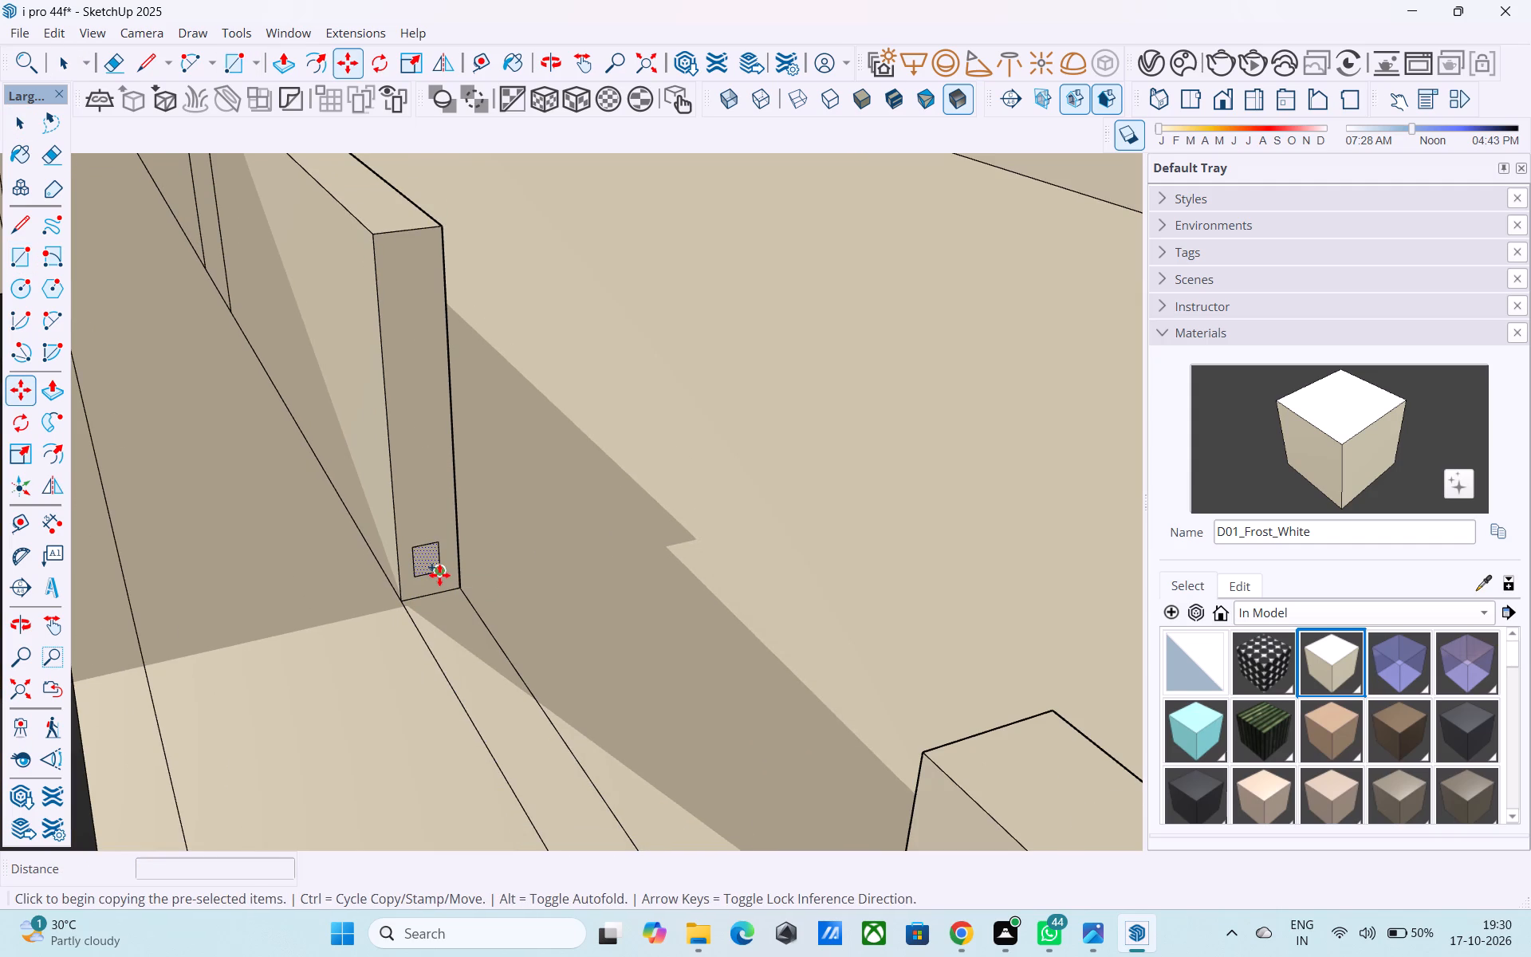
click(439, 575)
click(436, 530)
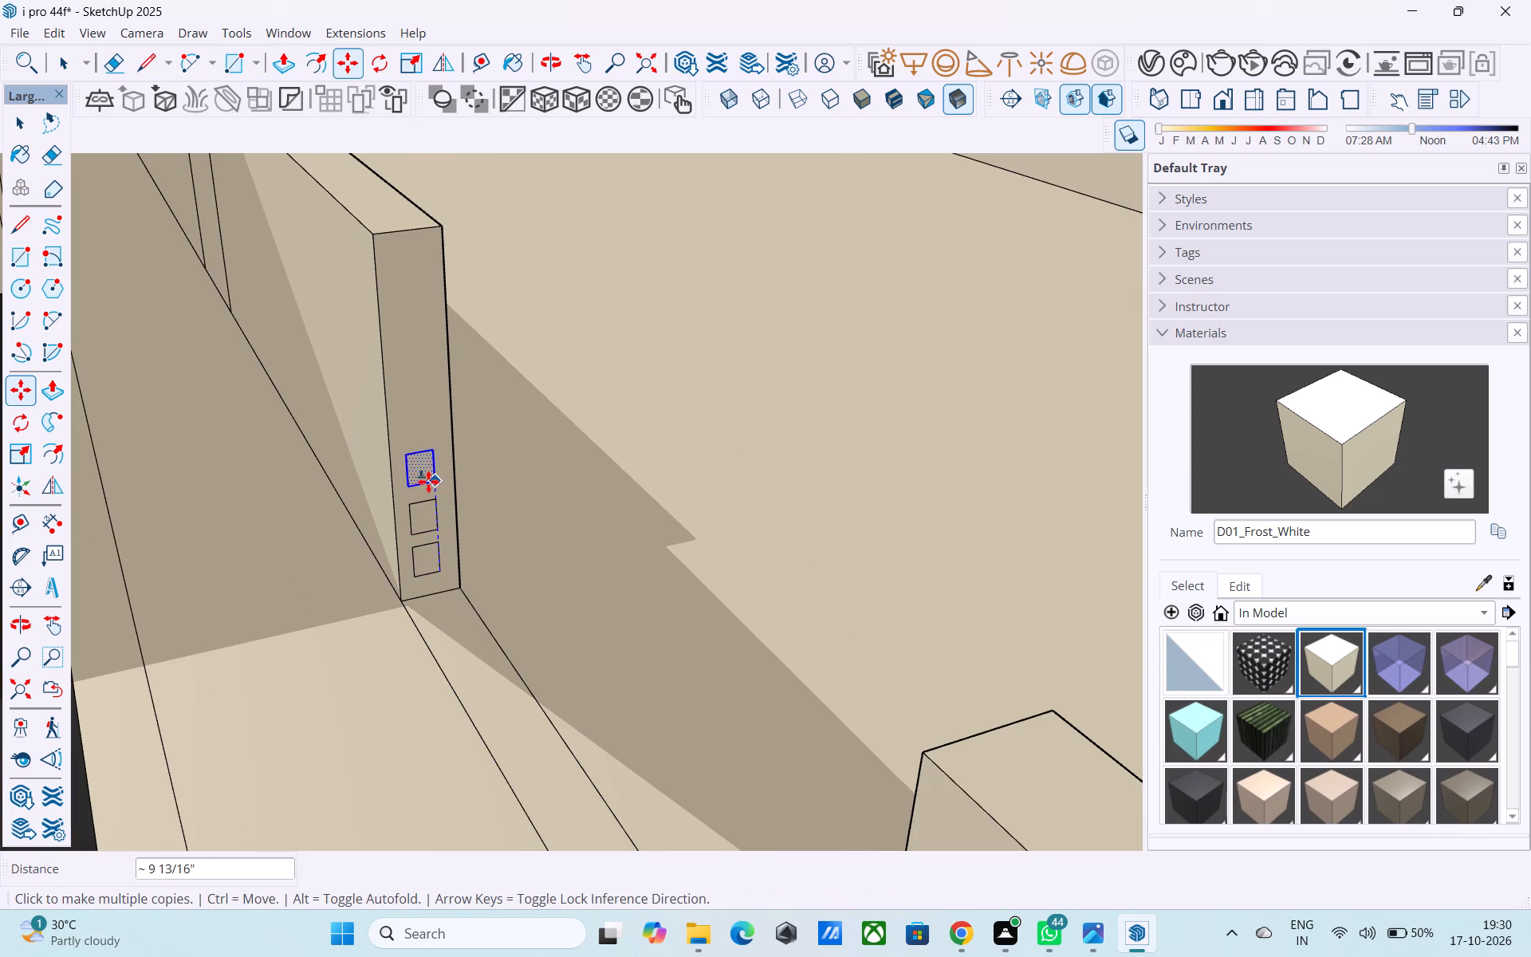
click(428, 481)
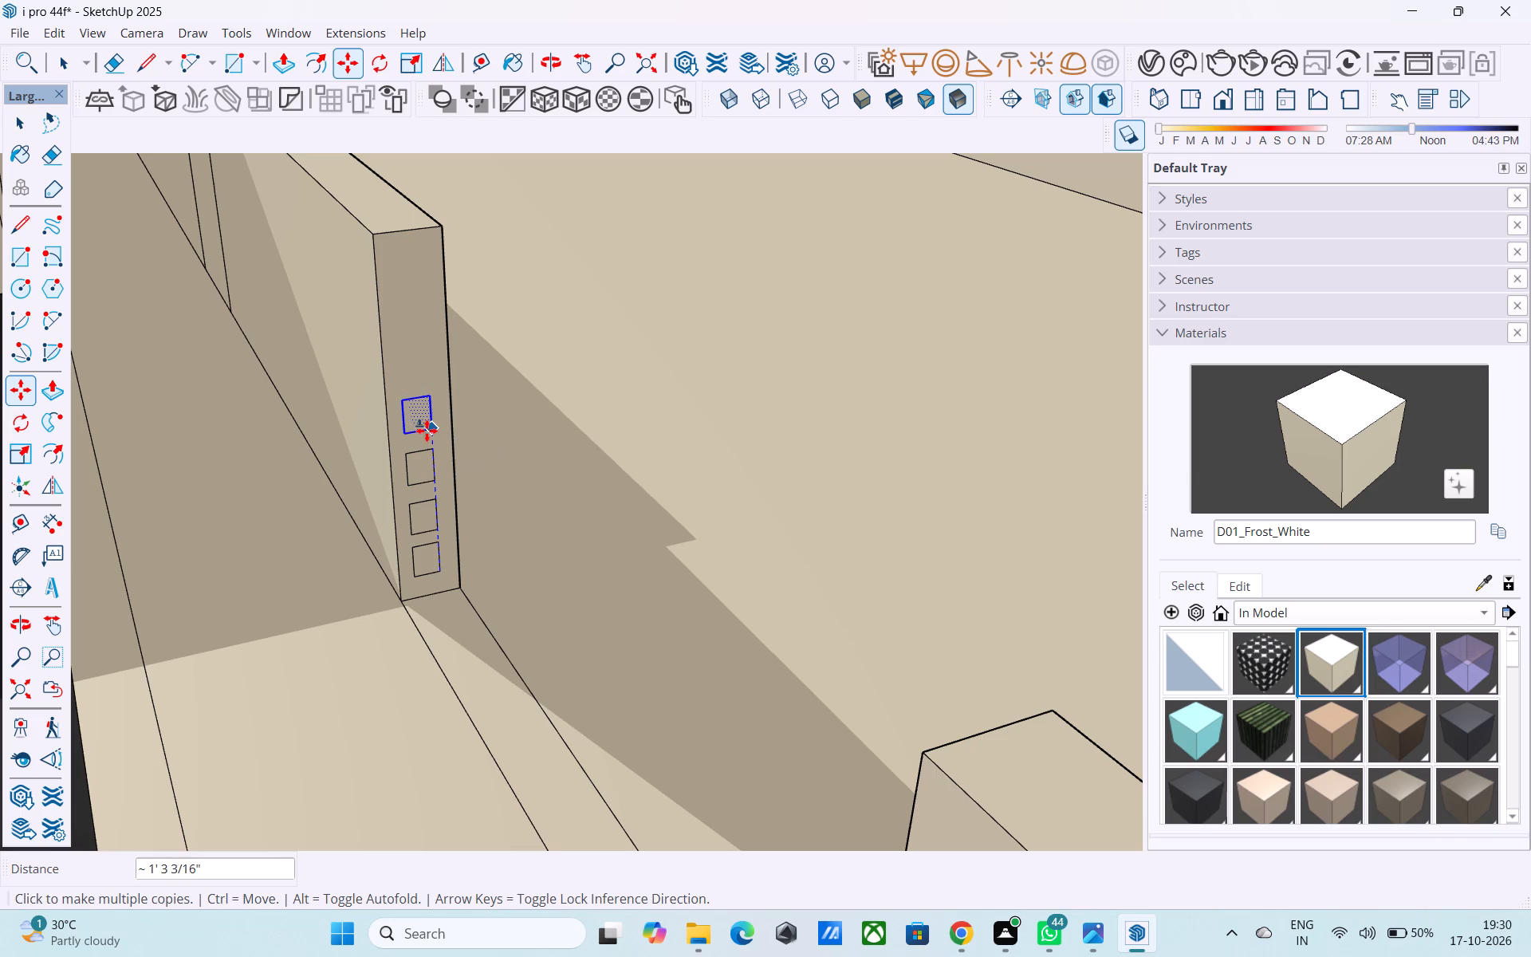
click(427, 431)
click(432, 379)
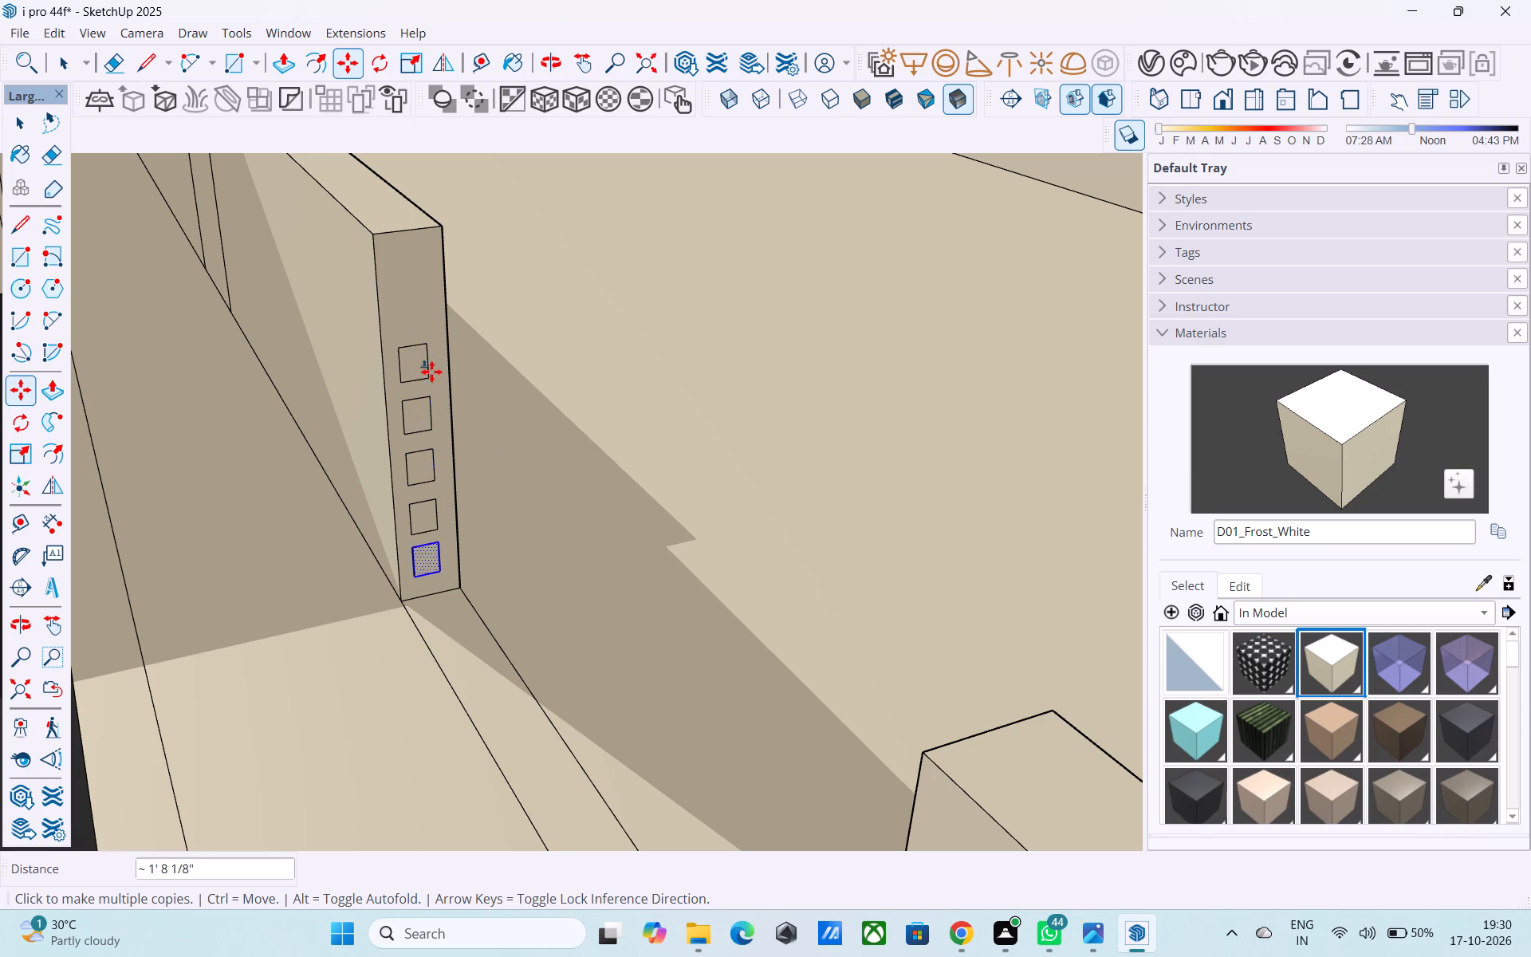
click(423, 325)
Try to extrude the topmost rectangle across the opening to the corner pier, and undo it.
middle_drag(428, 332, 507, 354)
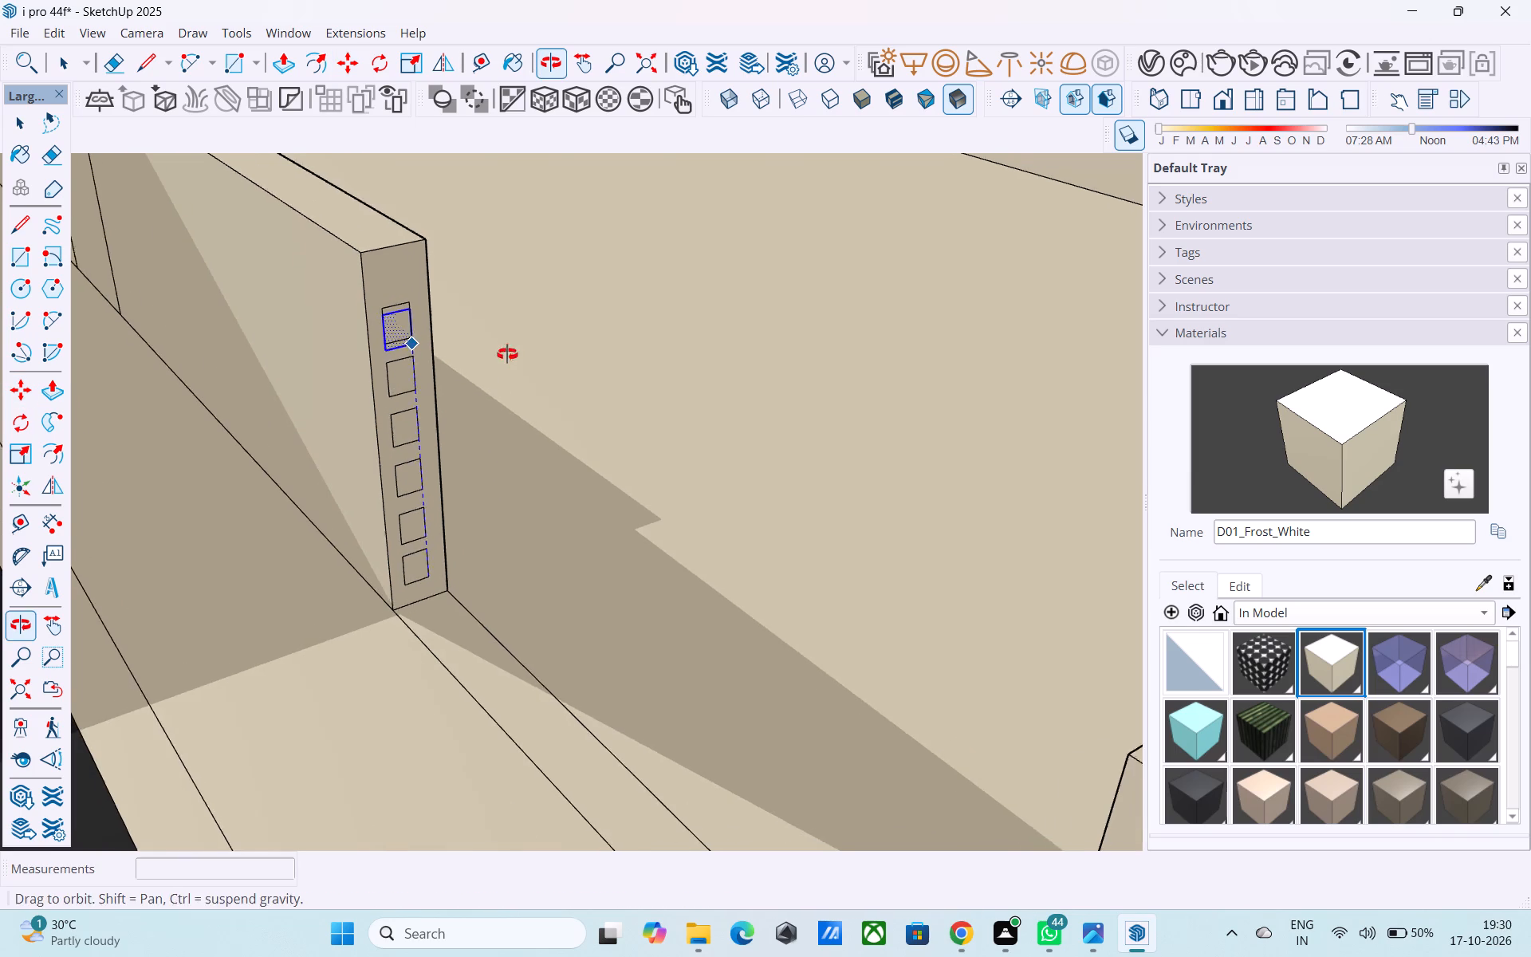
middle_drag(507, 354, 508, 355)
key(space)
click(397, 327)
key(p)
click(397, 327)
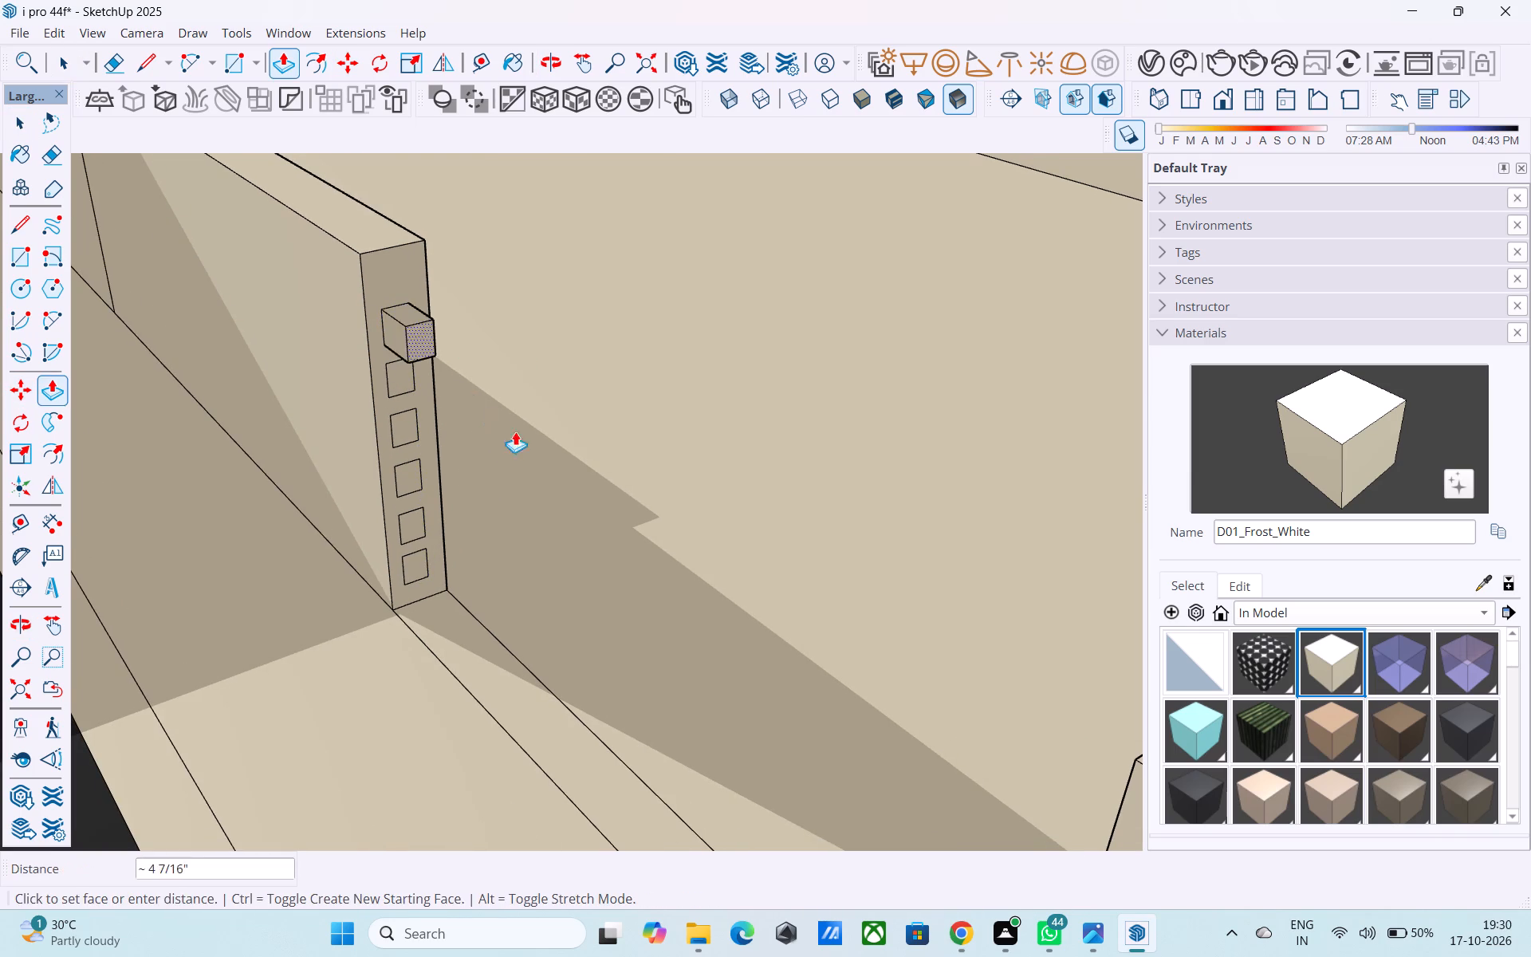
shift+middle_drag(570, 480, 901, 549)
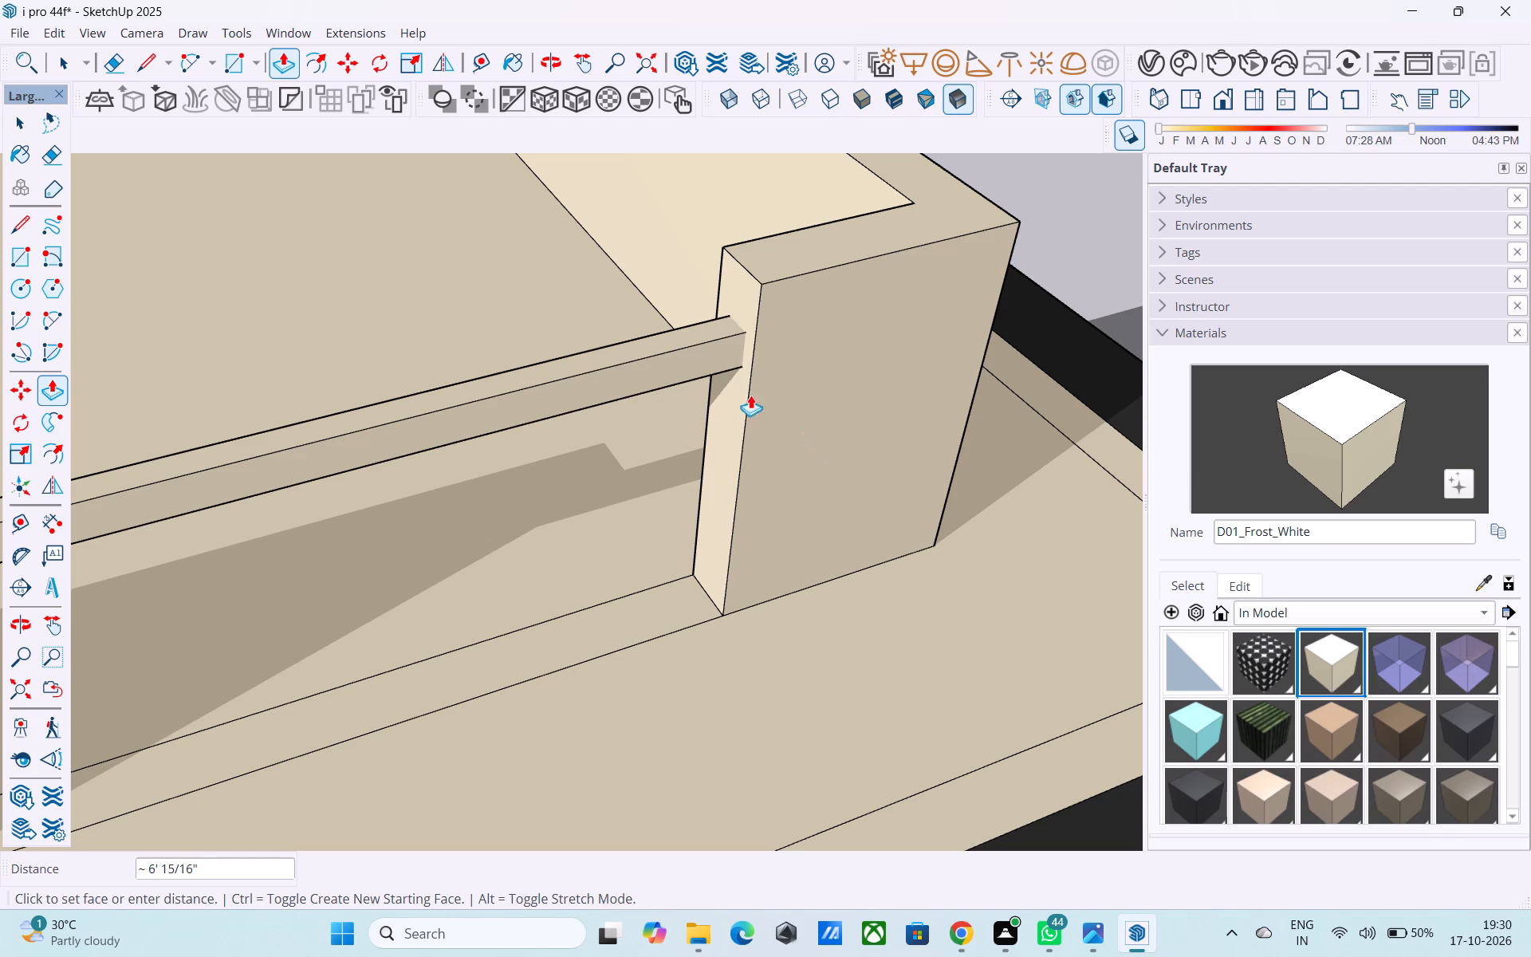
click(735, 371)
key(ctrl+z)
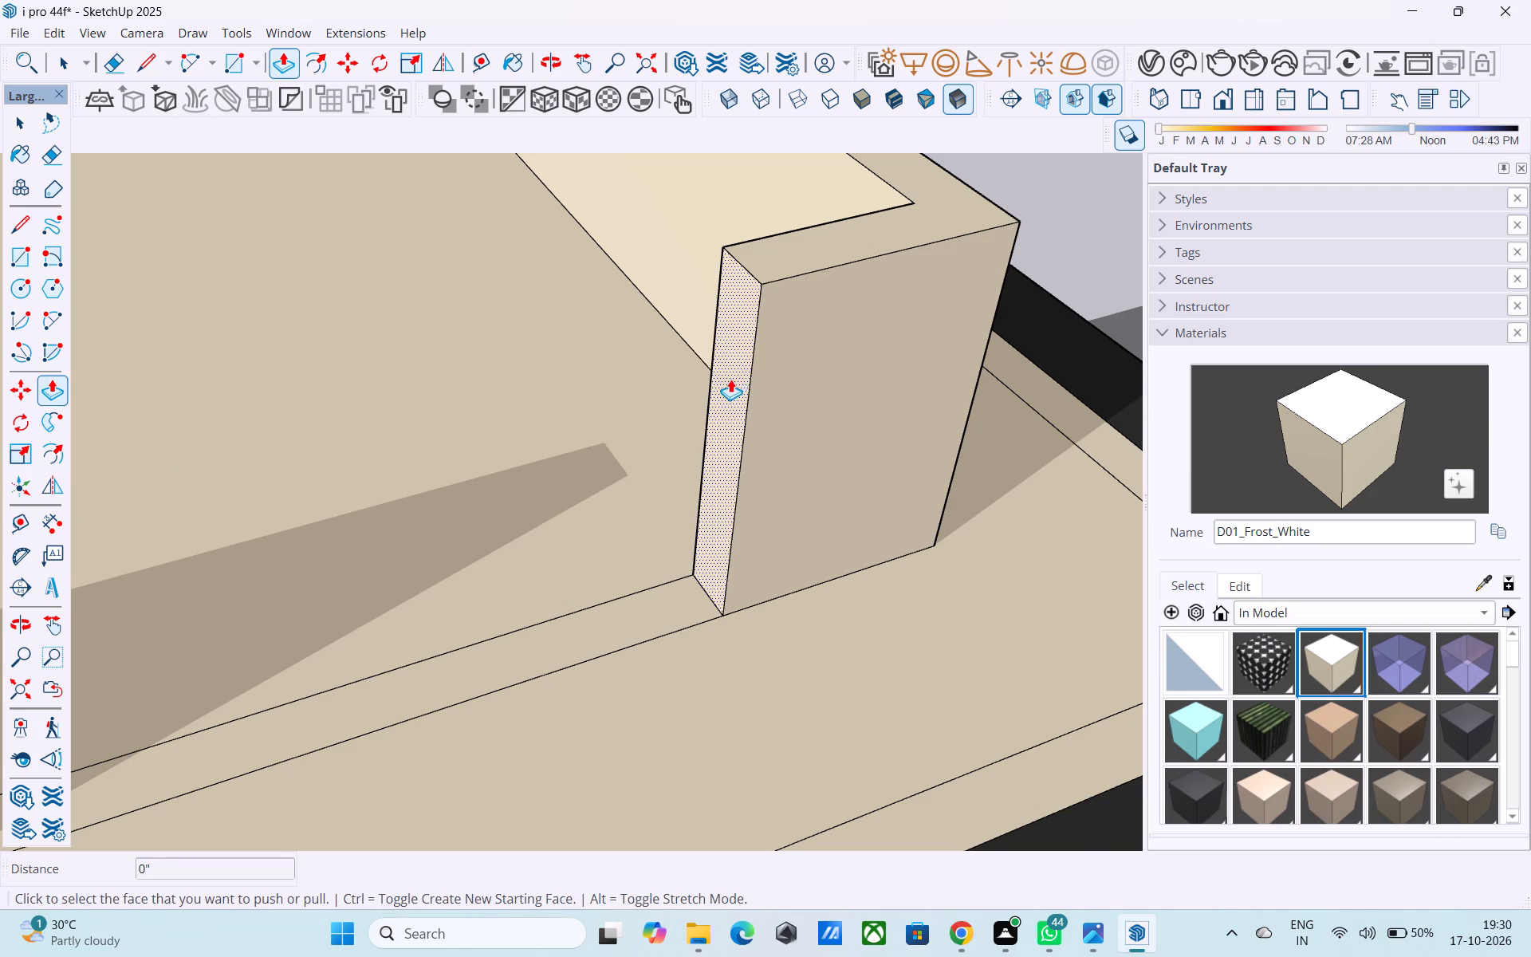
Extrude the topmost rectangle 6' across the opening to meet the corner pier.
middle_drag(730, 379, 592, 379)
scroll(323, 412, up, 2)
click(288, 366)
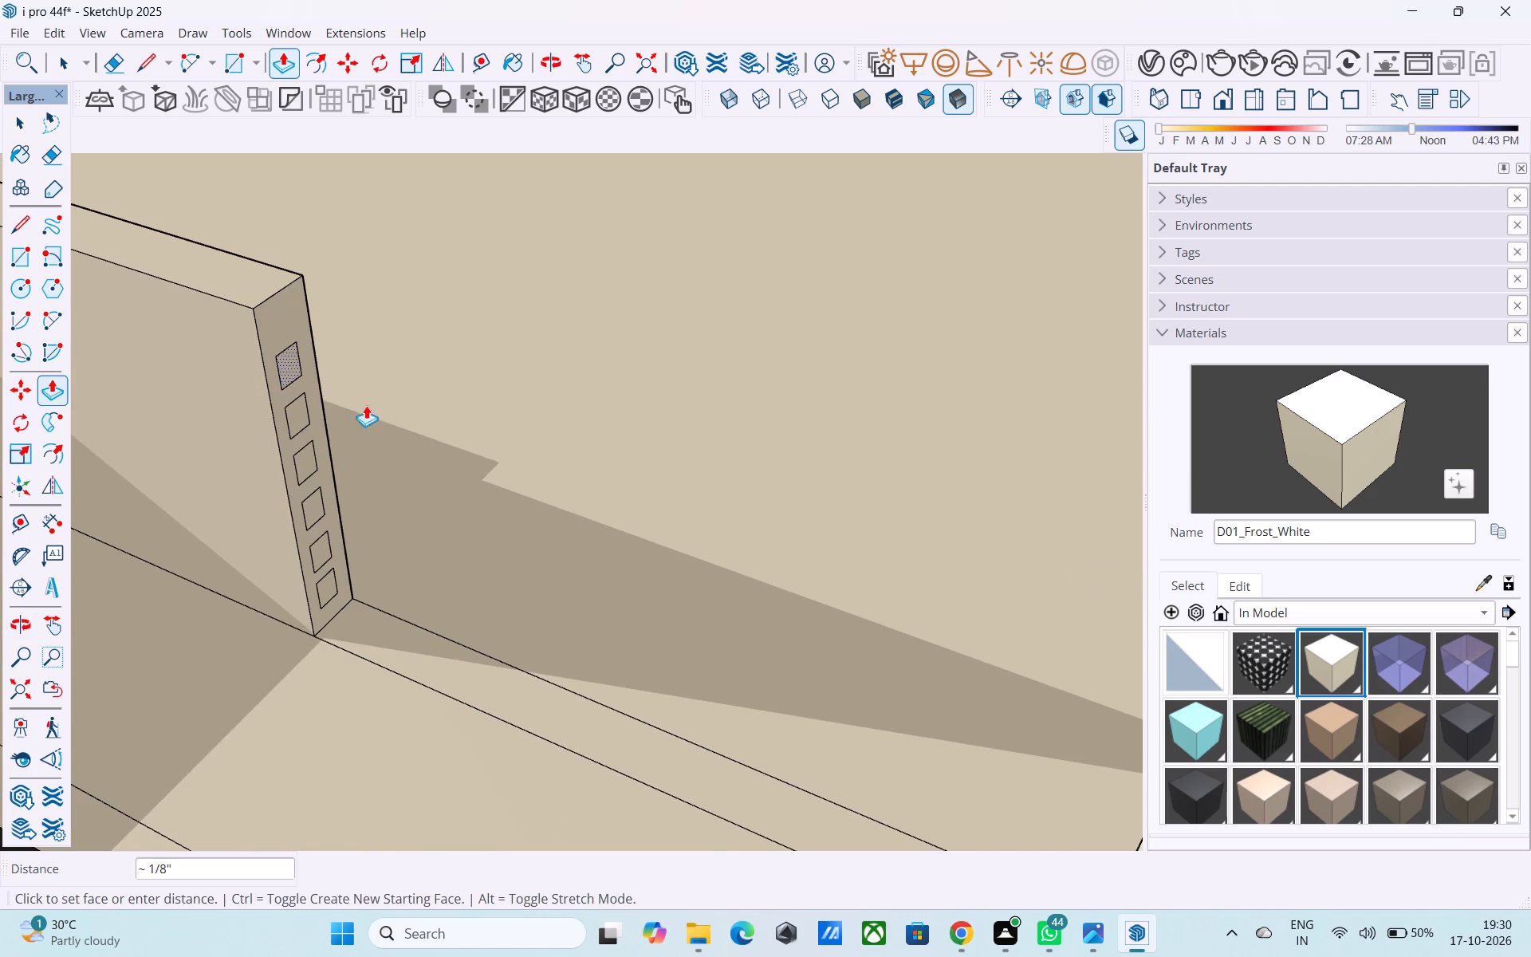
shift+middle_drag(623, 487, 751, 417)
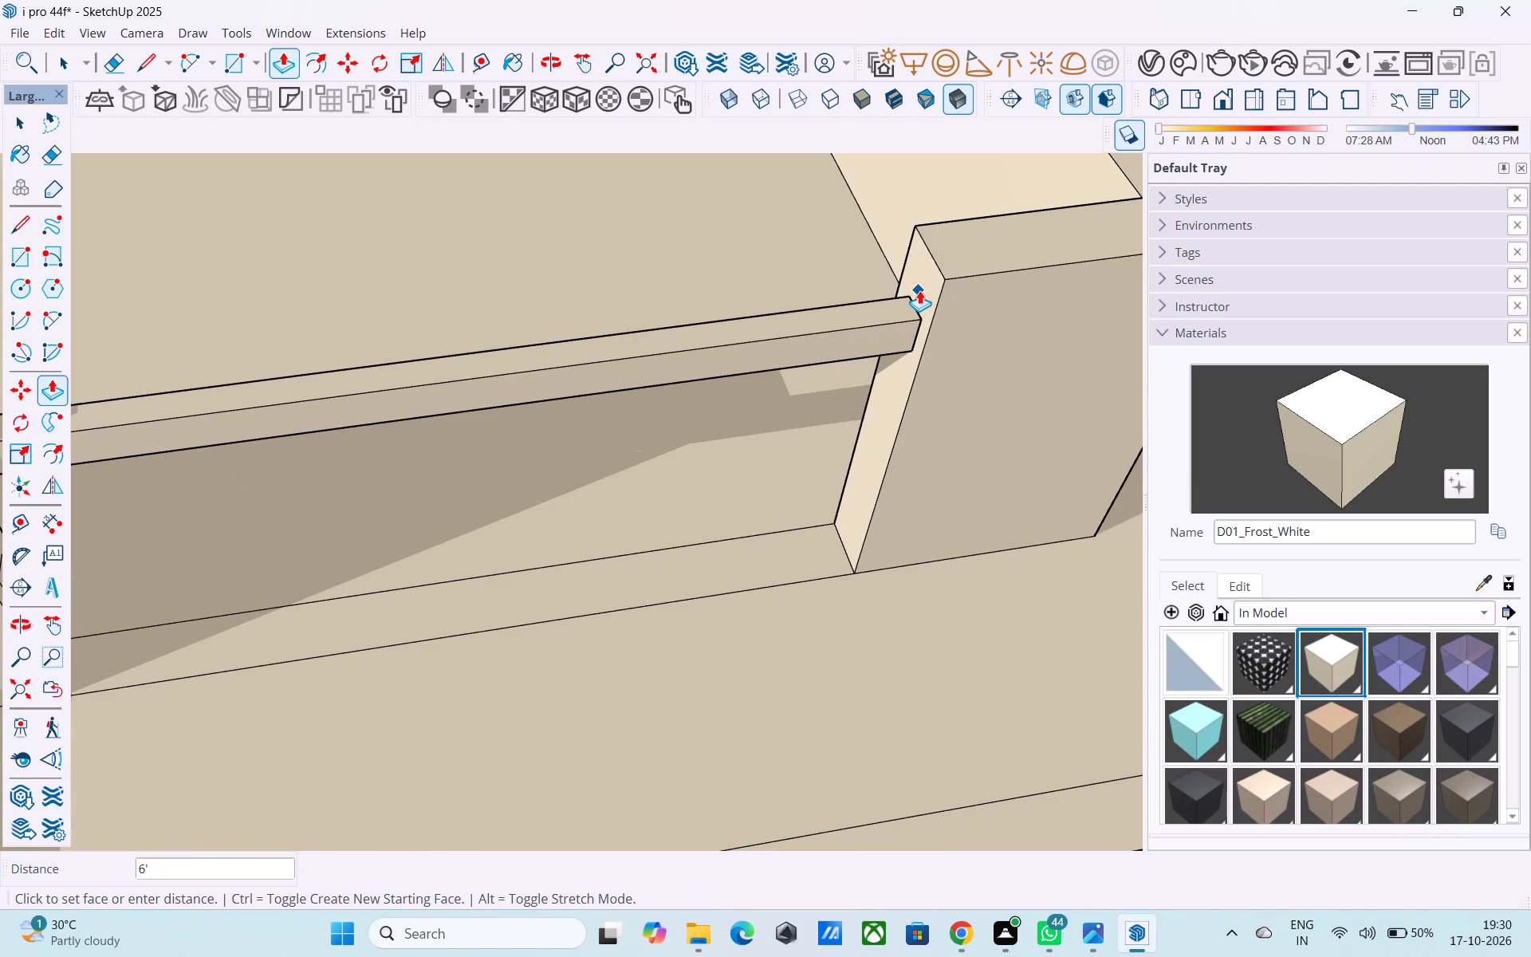
click(919, 289)
Extrude the remaining five rectangles by the same 6' to form horizontal railing slats across the opening.
middle_drag(922, 307, 856, 208)
shift+middle_drag(303, 472, 439, 377)
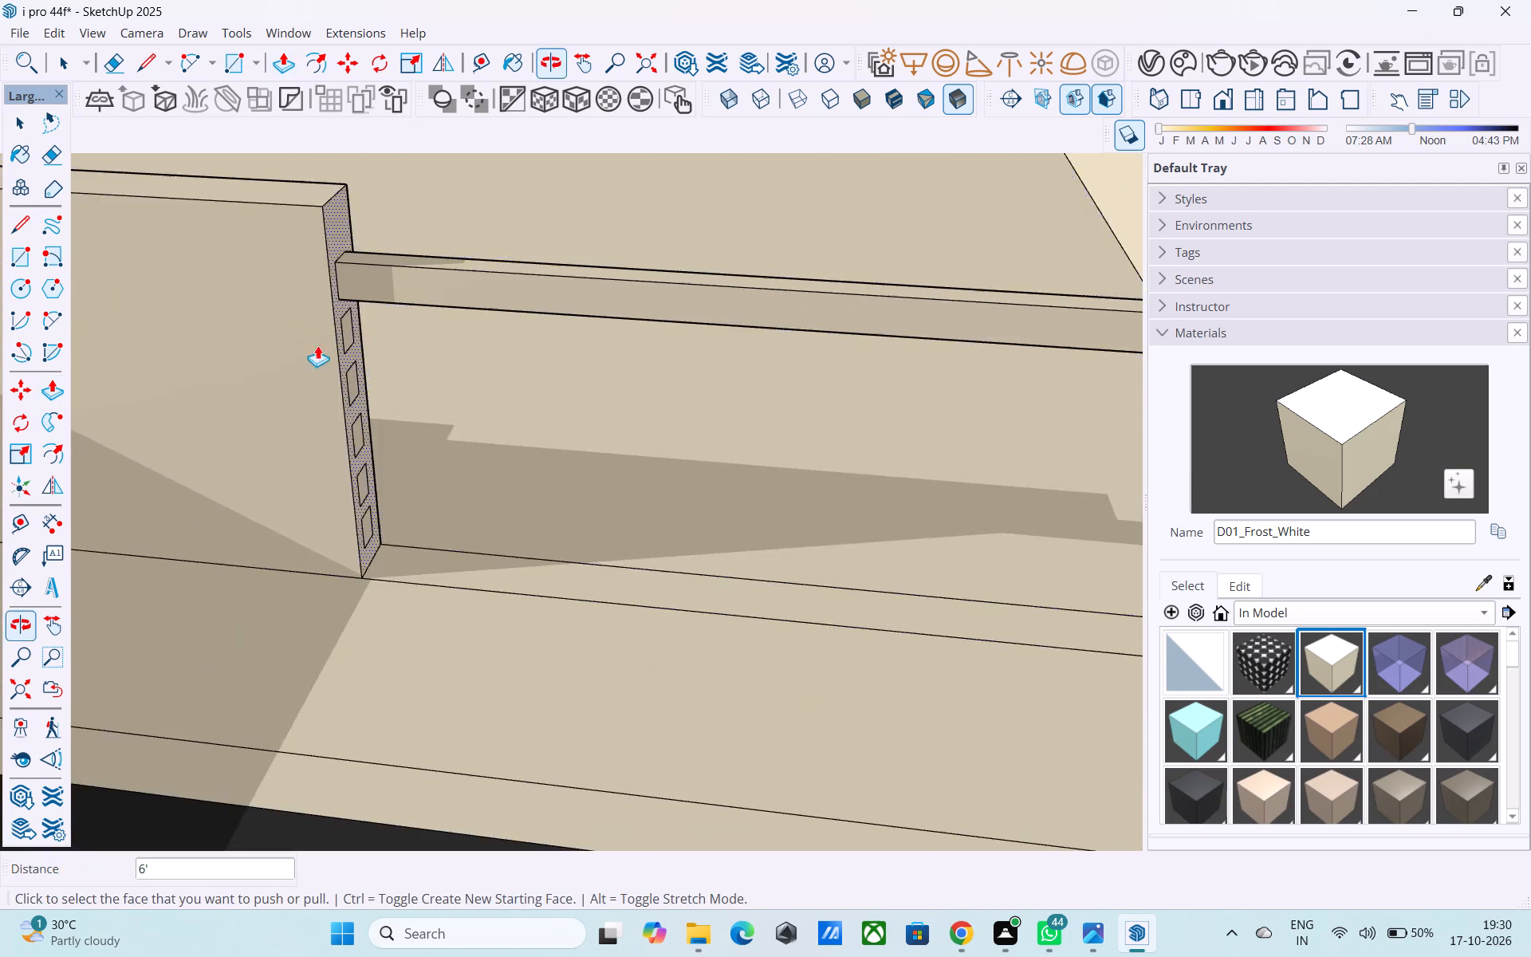
scroll(317, 344, up, 2)
middle_drag(385, 310, 337, 322)
scroll(336, 324, up, 3)
double_click(237, 345)
shift+middle_drag(275, 473, 274, 473)
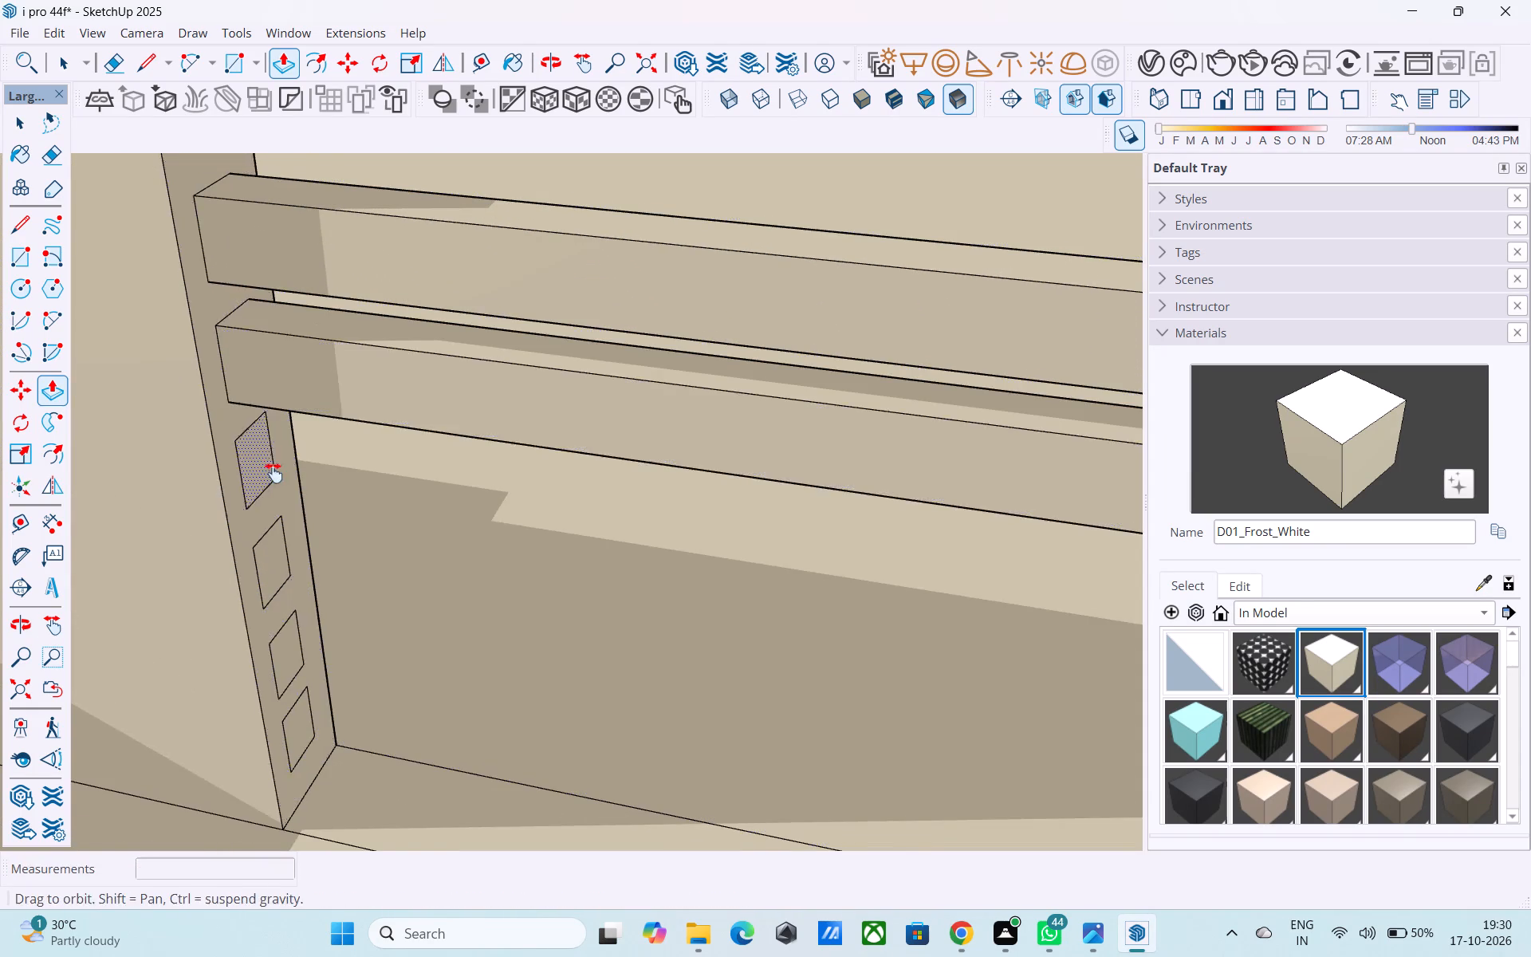
shift+middle_drag(274, 473, 263, 452)
scroll(257, 442, up, 2)
double_click(255, 440)
scroll(267, 569, up, 1)
shift+middle_drag(269, 578, 247, 423)
double_click(245, 423)
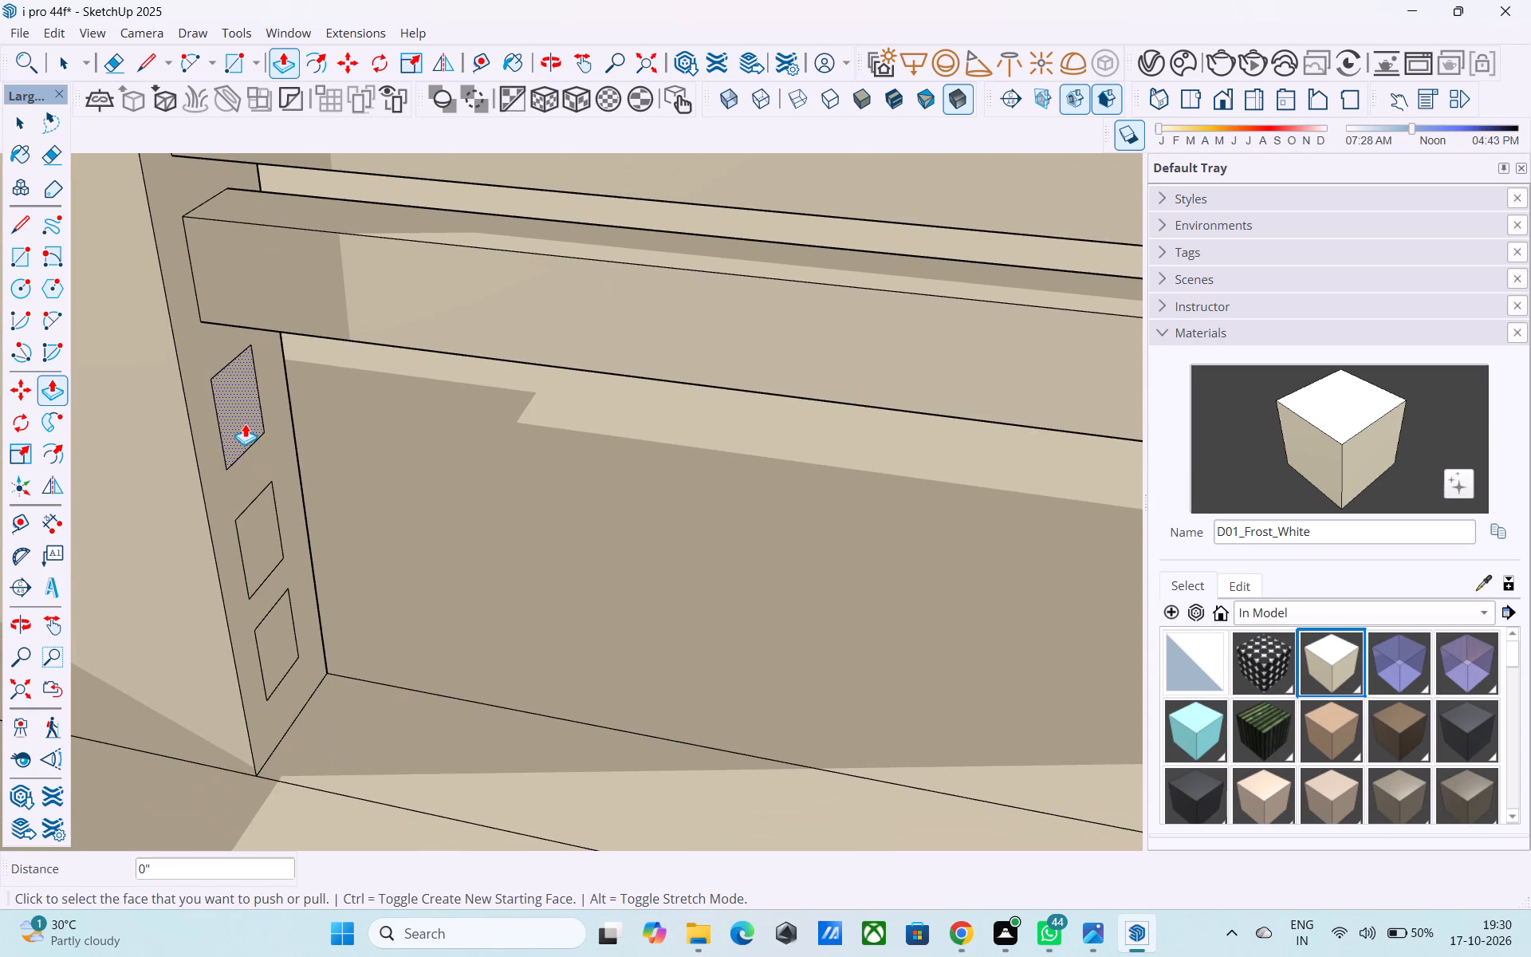
middle_drag(261, 522, 285, 408)
scroll(288, 410, up, 3)
double_click(288, 412)
middle_drag(297, 518, 297, 397)
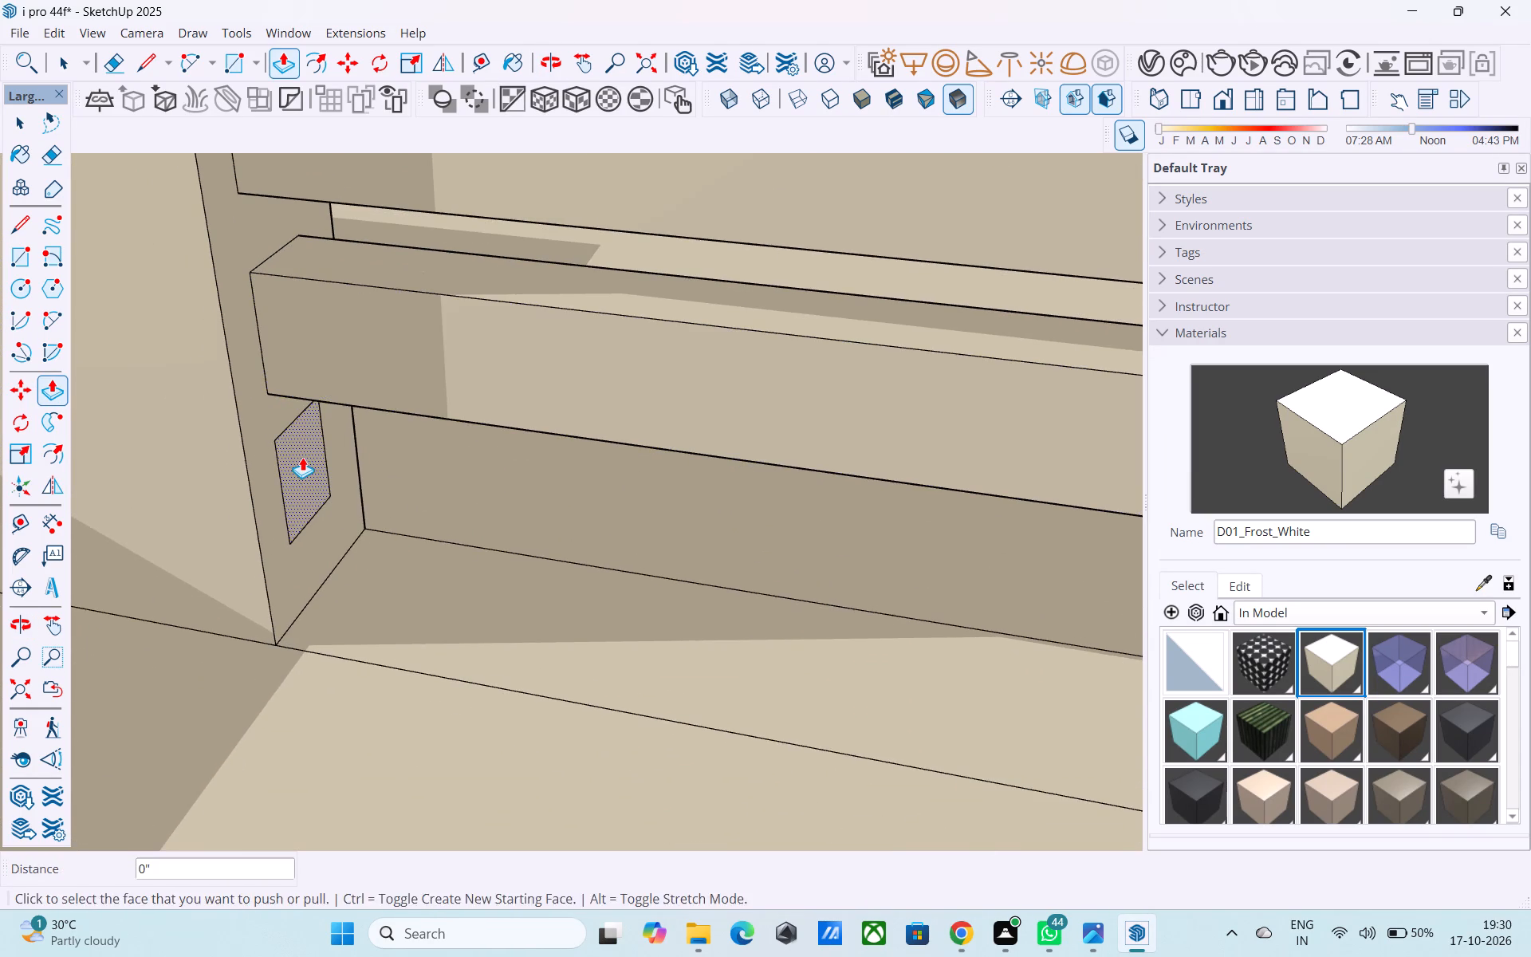
double_click(302, 457)
Paint the front faces of all six railing slats with the dark ThomThom - Buttons2 material.
scroll(302, 457, down, 20)
scroll(302, 457, down, 3)
middle_drag(389, 505, 492, 468)
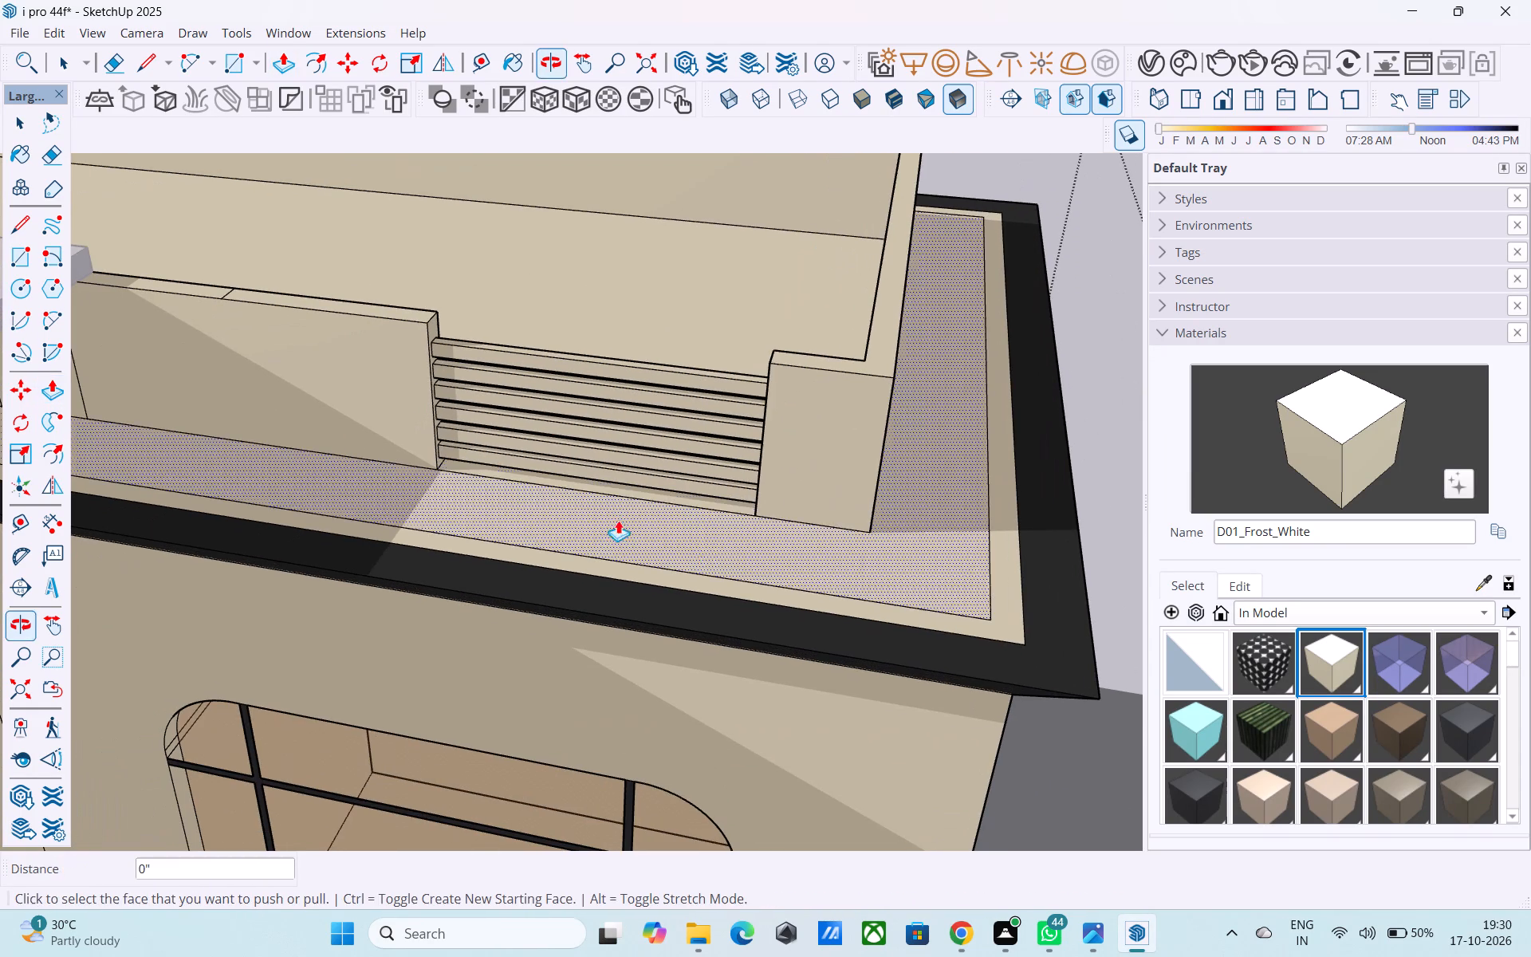
click(1206, 794)
scroll(662, 433, up, 6)
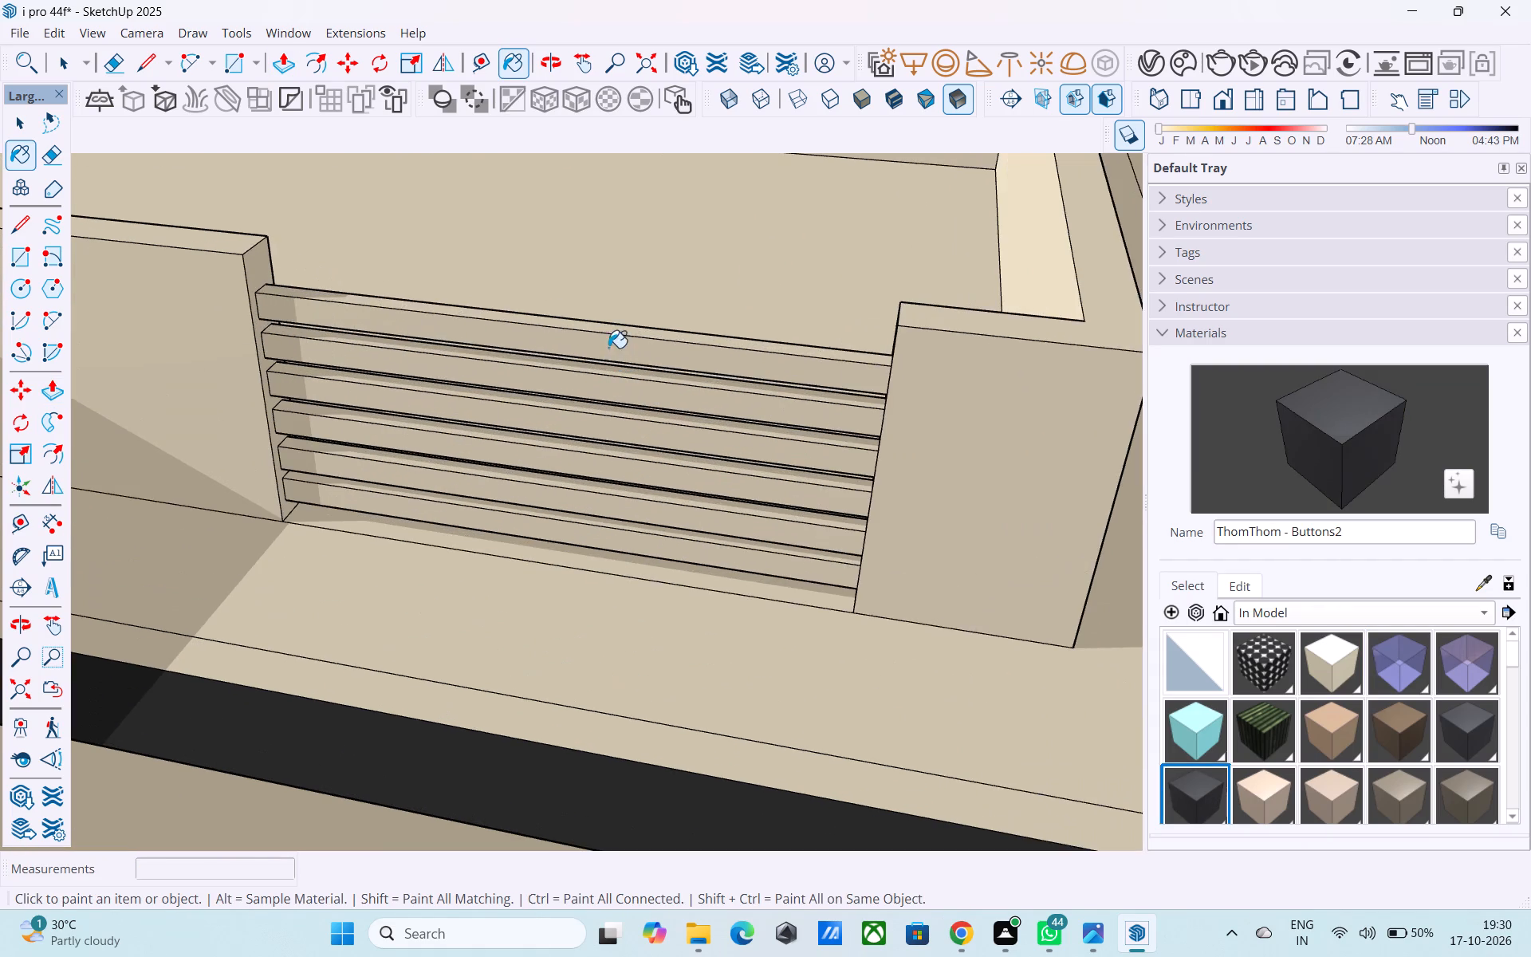
click(608, 348)
scroll(597, 362, up, 4)
click(588, 384)
click(582, 452)
click(572, 522)
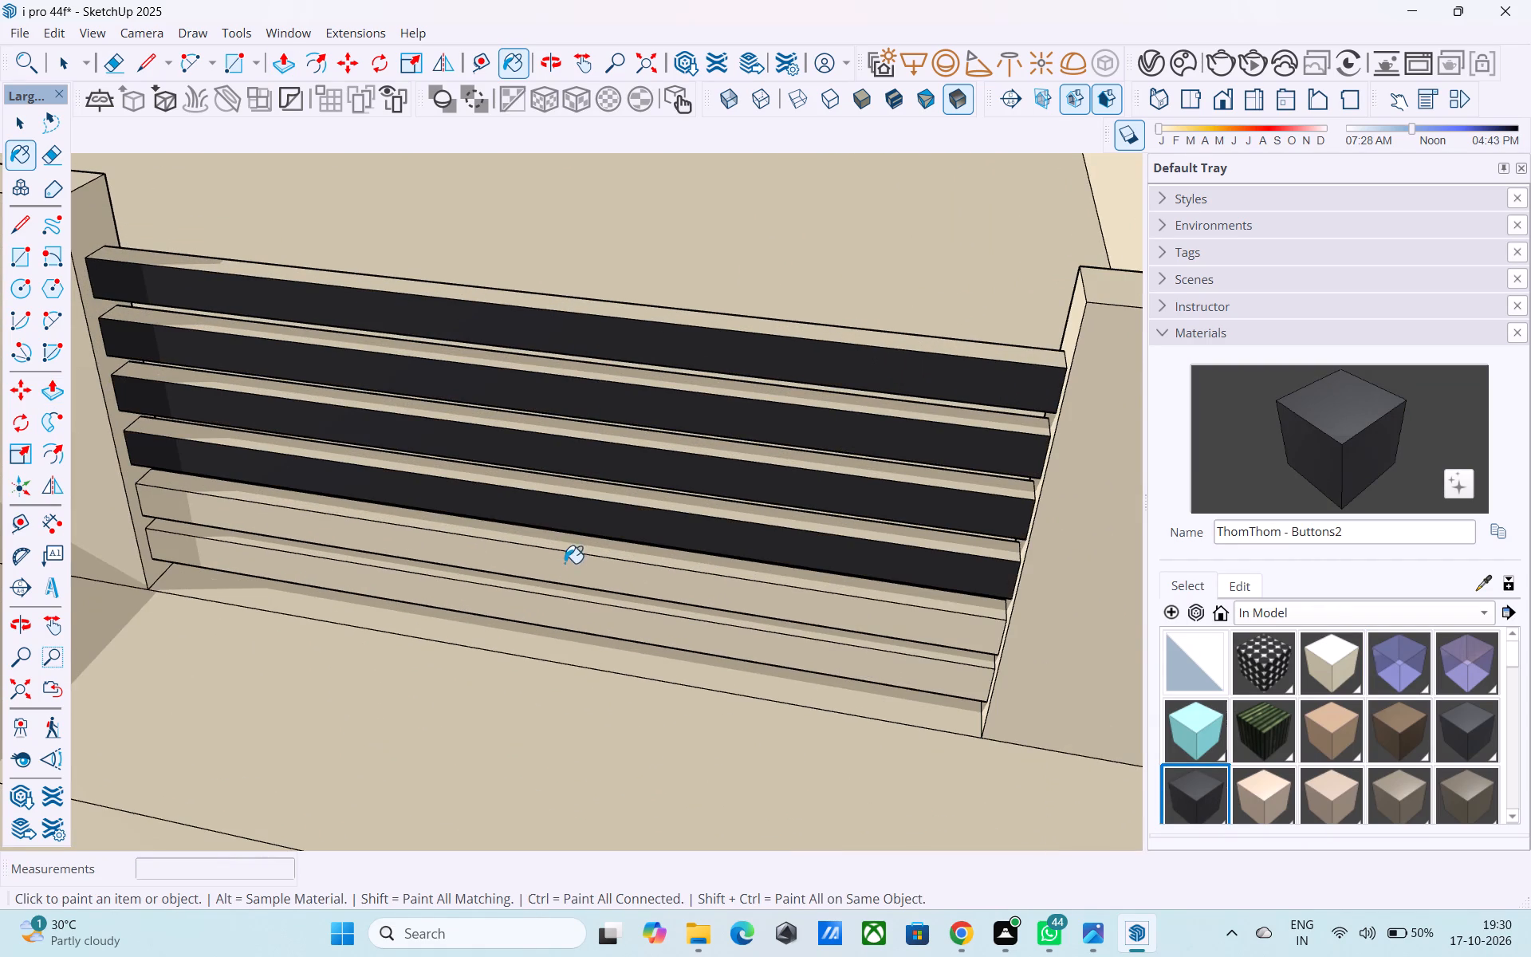
click(565, 562)
click(562, 612)
Paint the top faces of all six railing slats with the ThomThom - Buttons2 material.
scroll(561, 598, up, 6)
click(561, 594)
click(557, 502)
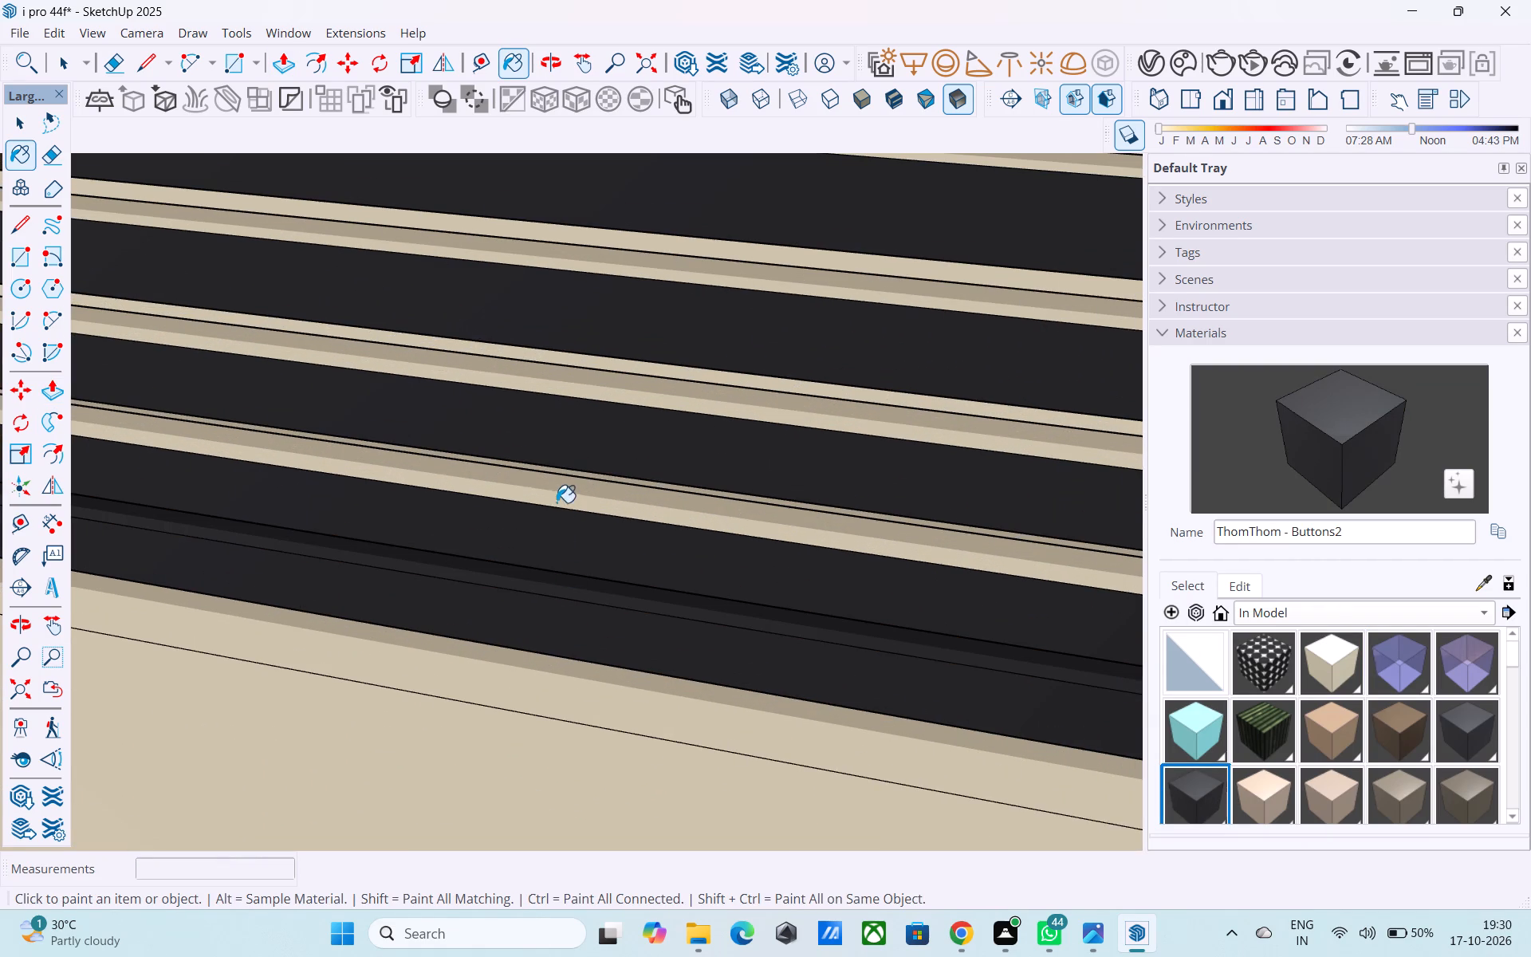
click(556, 384)
shift+middle_drag(556, 383, 554, 612)
shift+scroll(556, 384, up, 1)
click(531, 488)
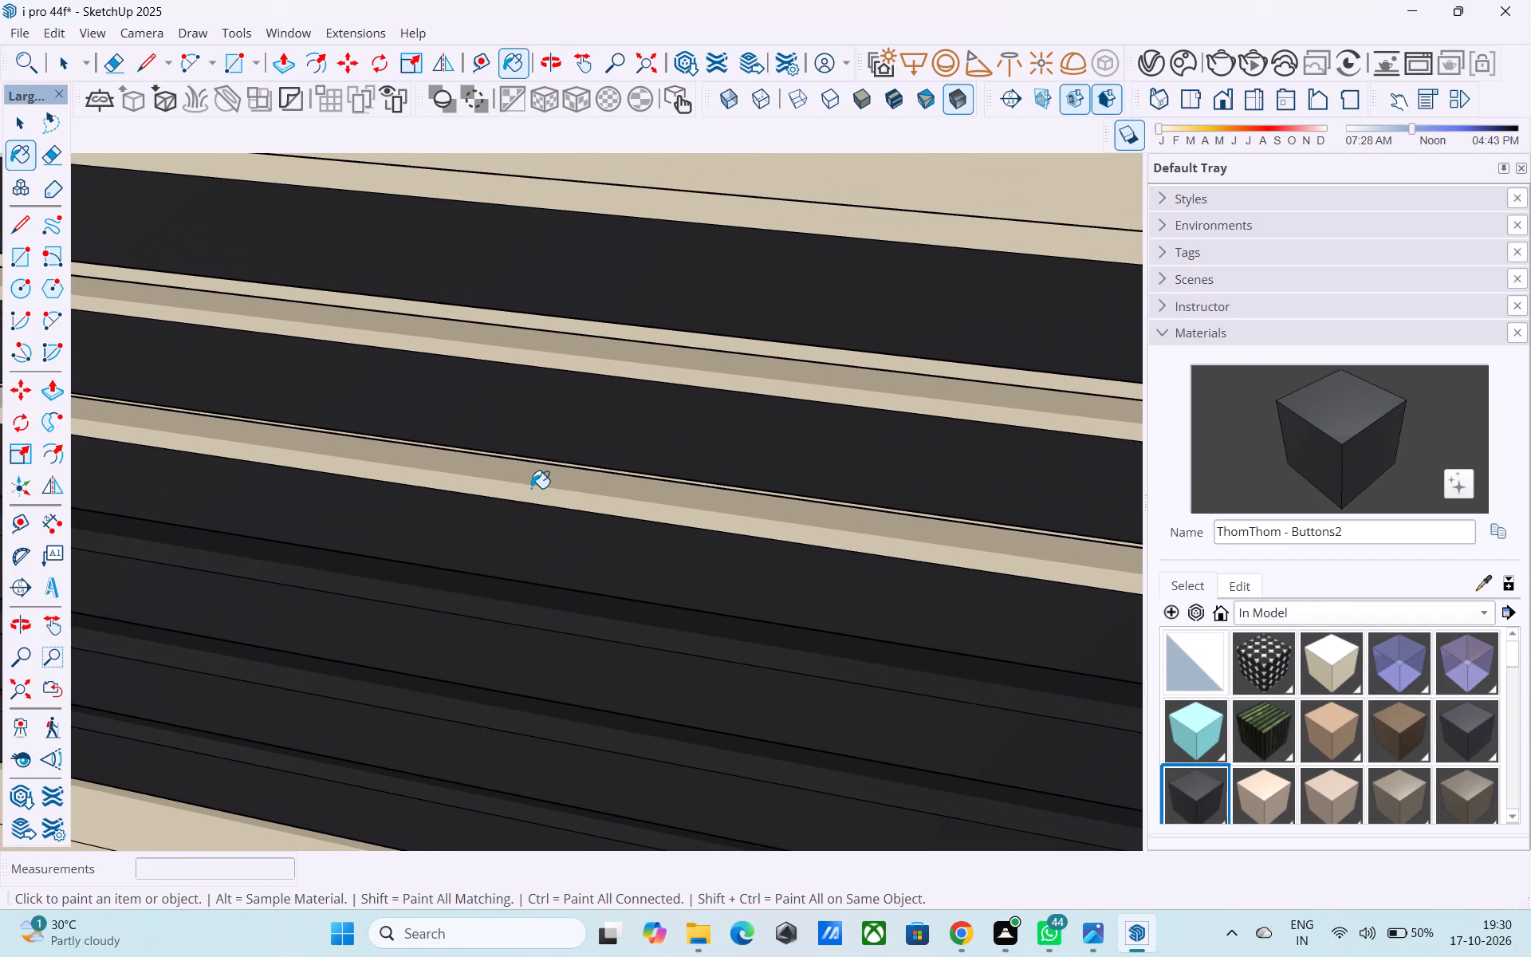
click(533, 352)
shift+middle_drag(533, 350, 519, 632)
click(516, 498)
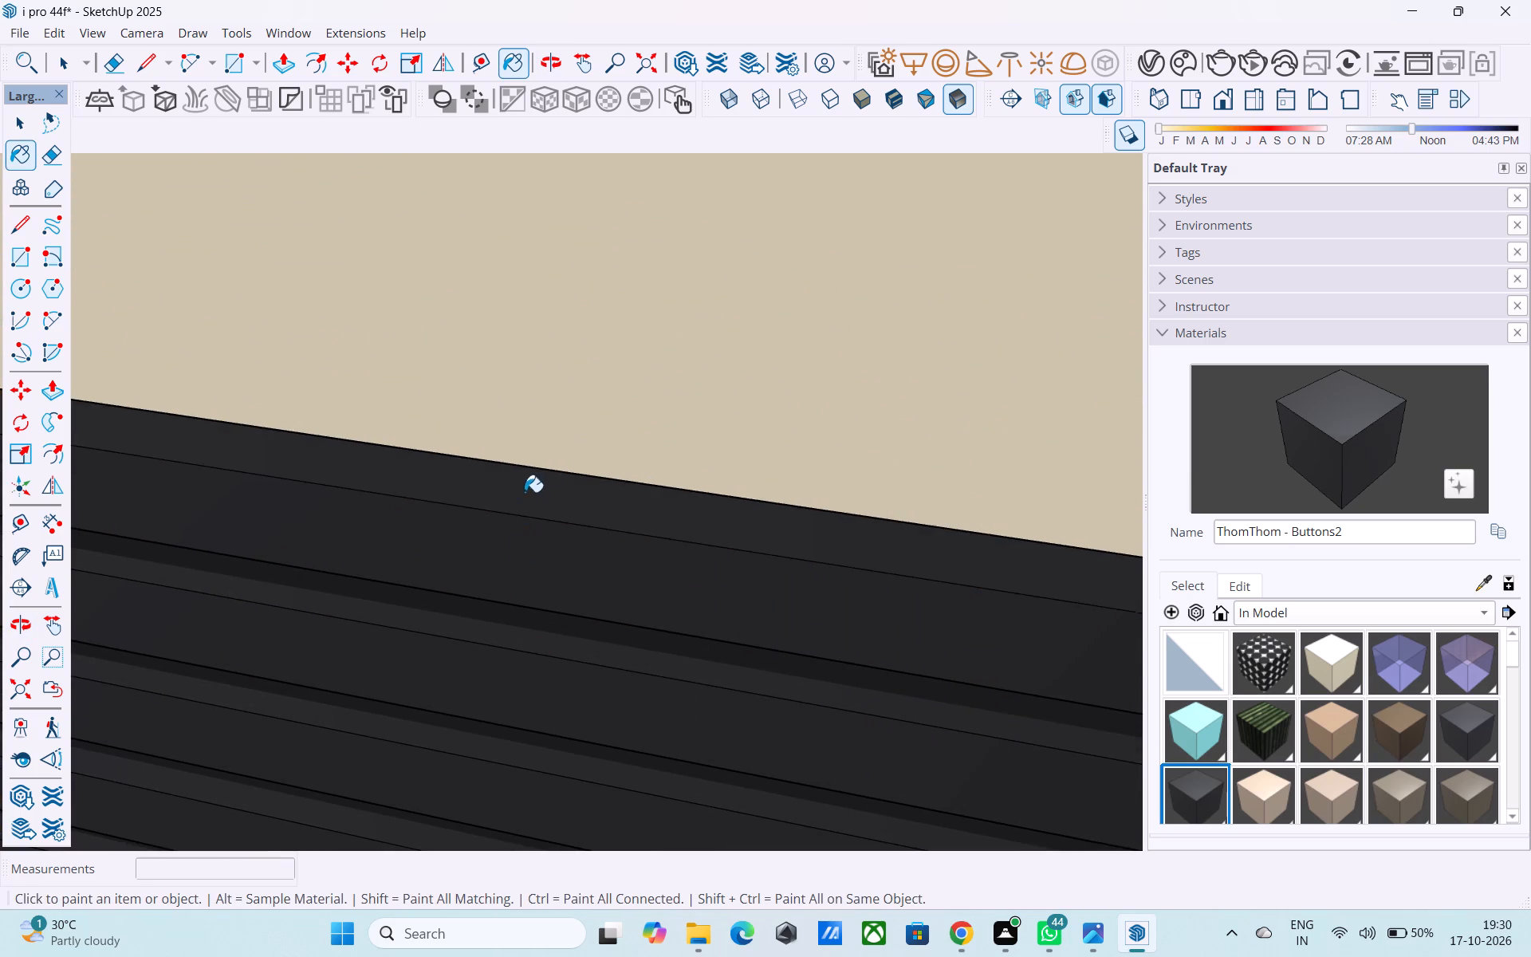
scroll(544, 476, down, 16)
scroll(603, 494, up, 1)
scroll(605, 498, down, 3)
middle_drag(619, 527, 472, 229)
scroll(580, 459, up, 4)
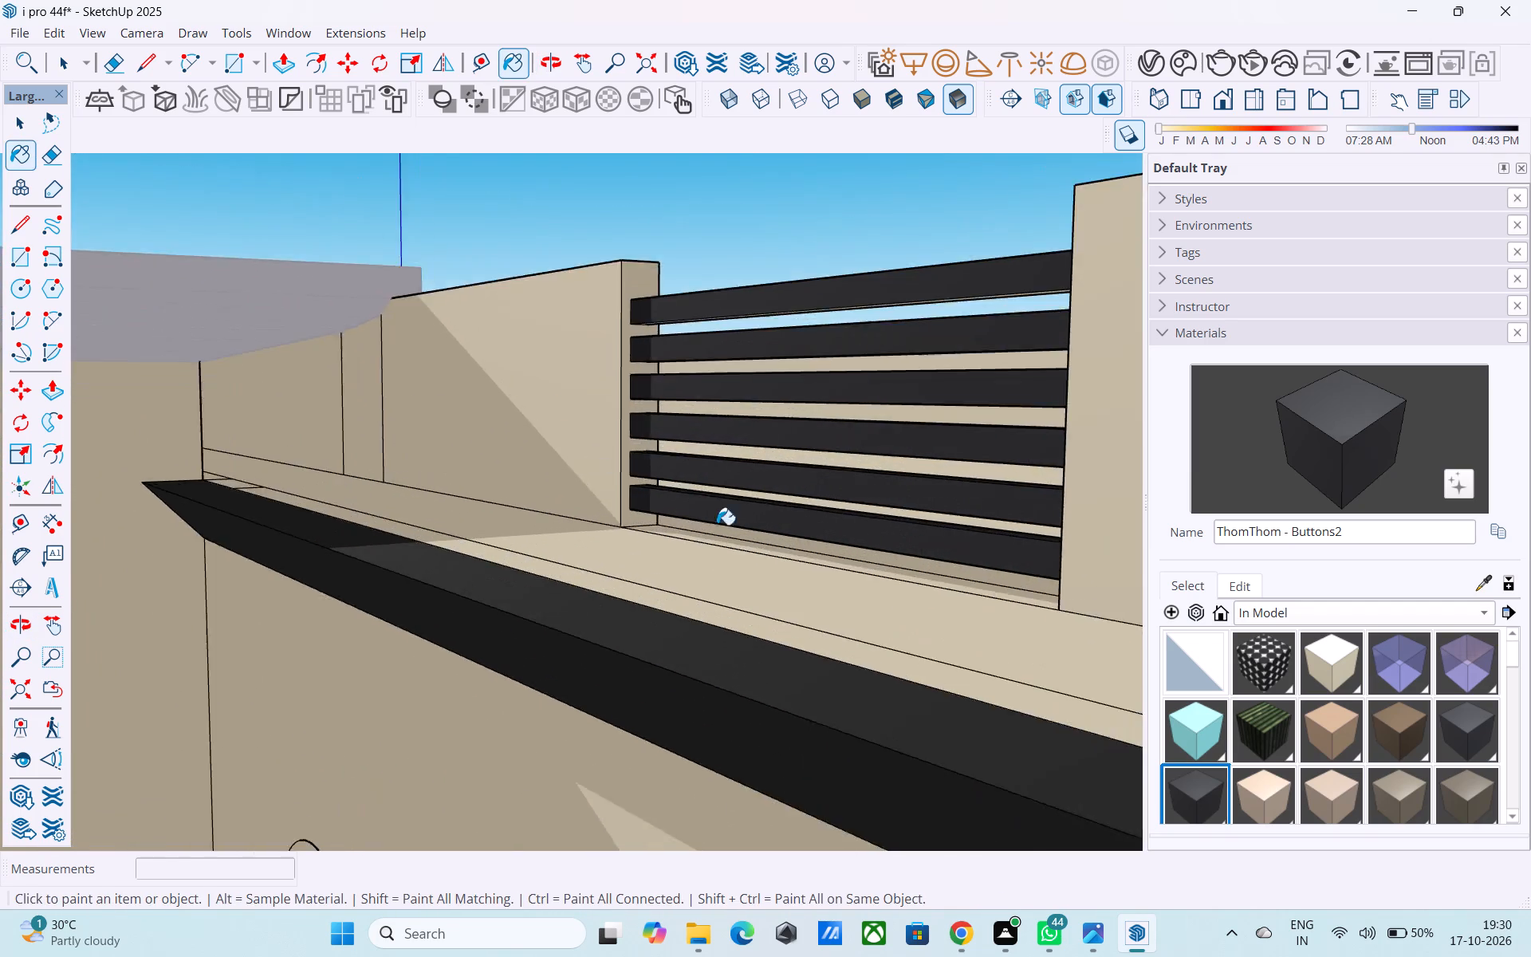
Paint the undersides of the six railing slats with the ThomThom - Buttons2 material.
scroll(717, 525, up, 5)
middle_drag(800, 567, 586, 528)
scroll(736, 567, up, 9)
middle_drag(1014, 580, 997, 565)
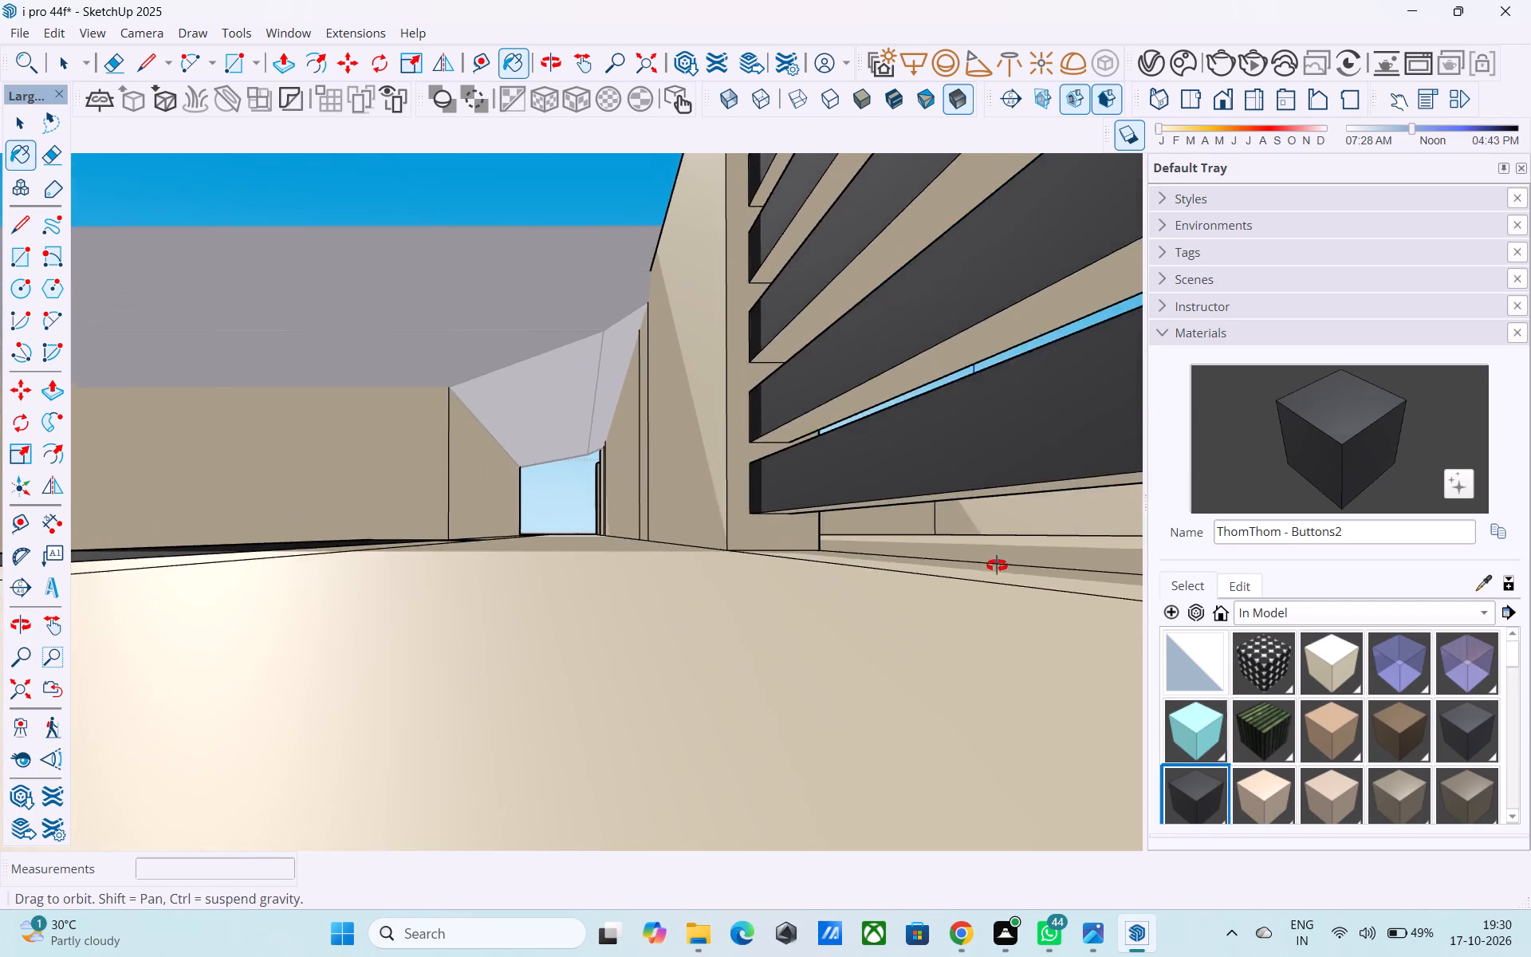
middle_drag(997, 565, 983, 537)
middle_drag(983, 525, 998, 574)
middle_drag(972, 476, 966, 512)
scroll(962, 498, up, 1)
middle_drag(960, 489, 958, 482)
scroll(962, 483, down, 4)
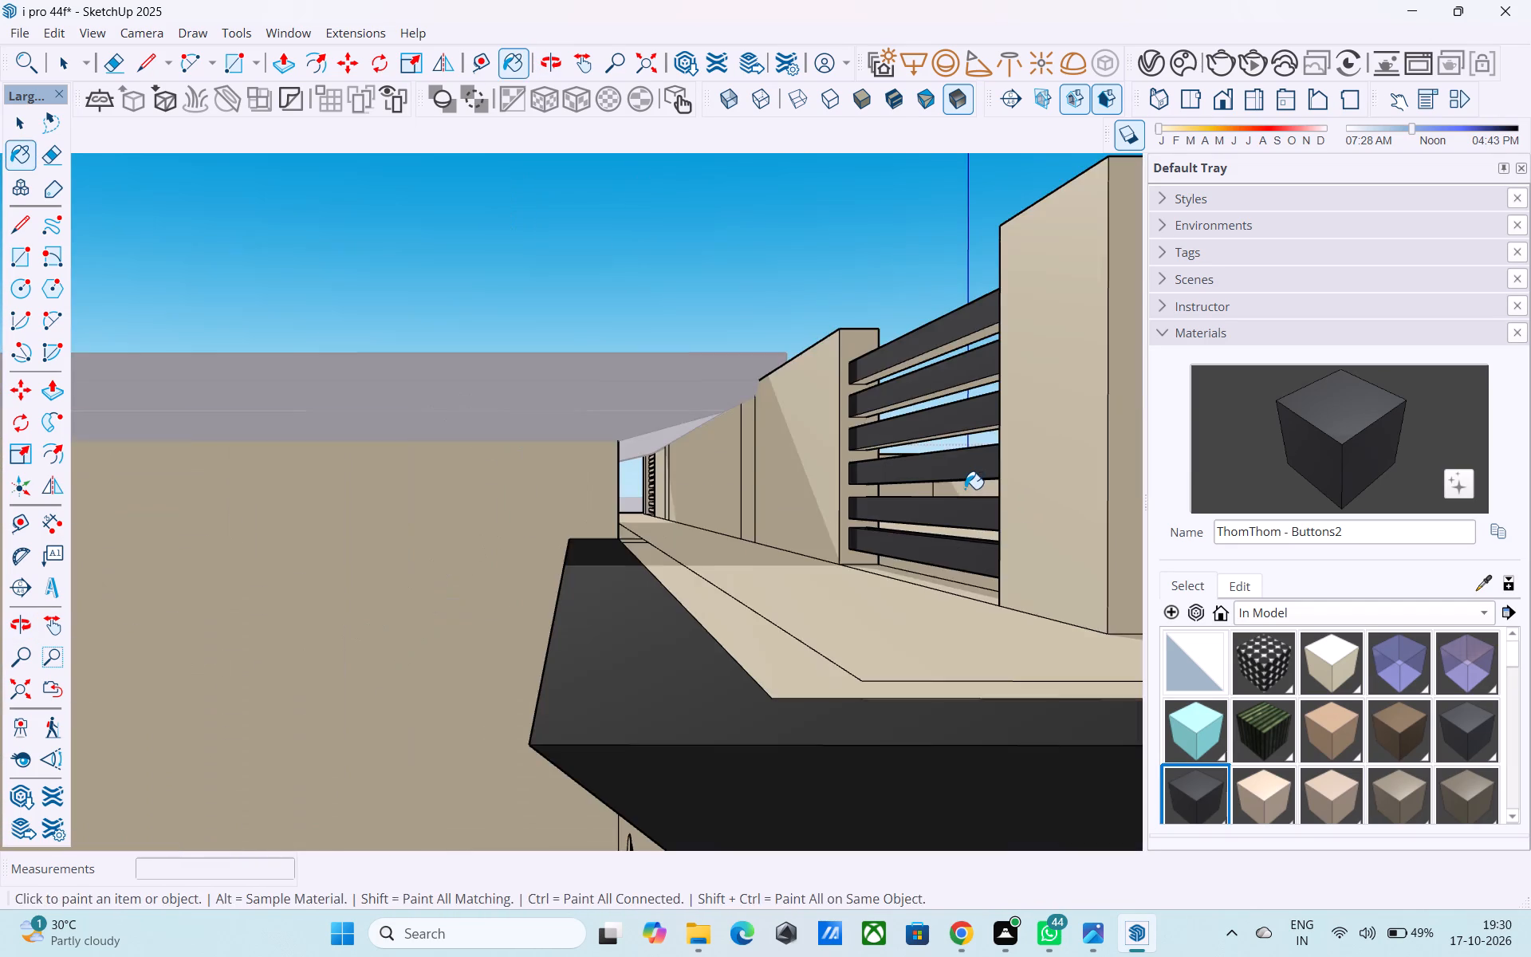
middle_drag(965, 489, 962, 514)
scroll(929, 455, up, 7)
middle_click(927, 477)
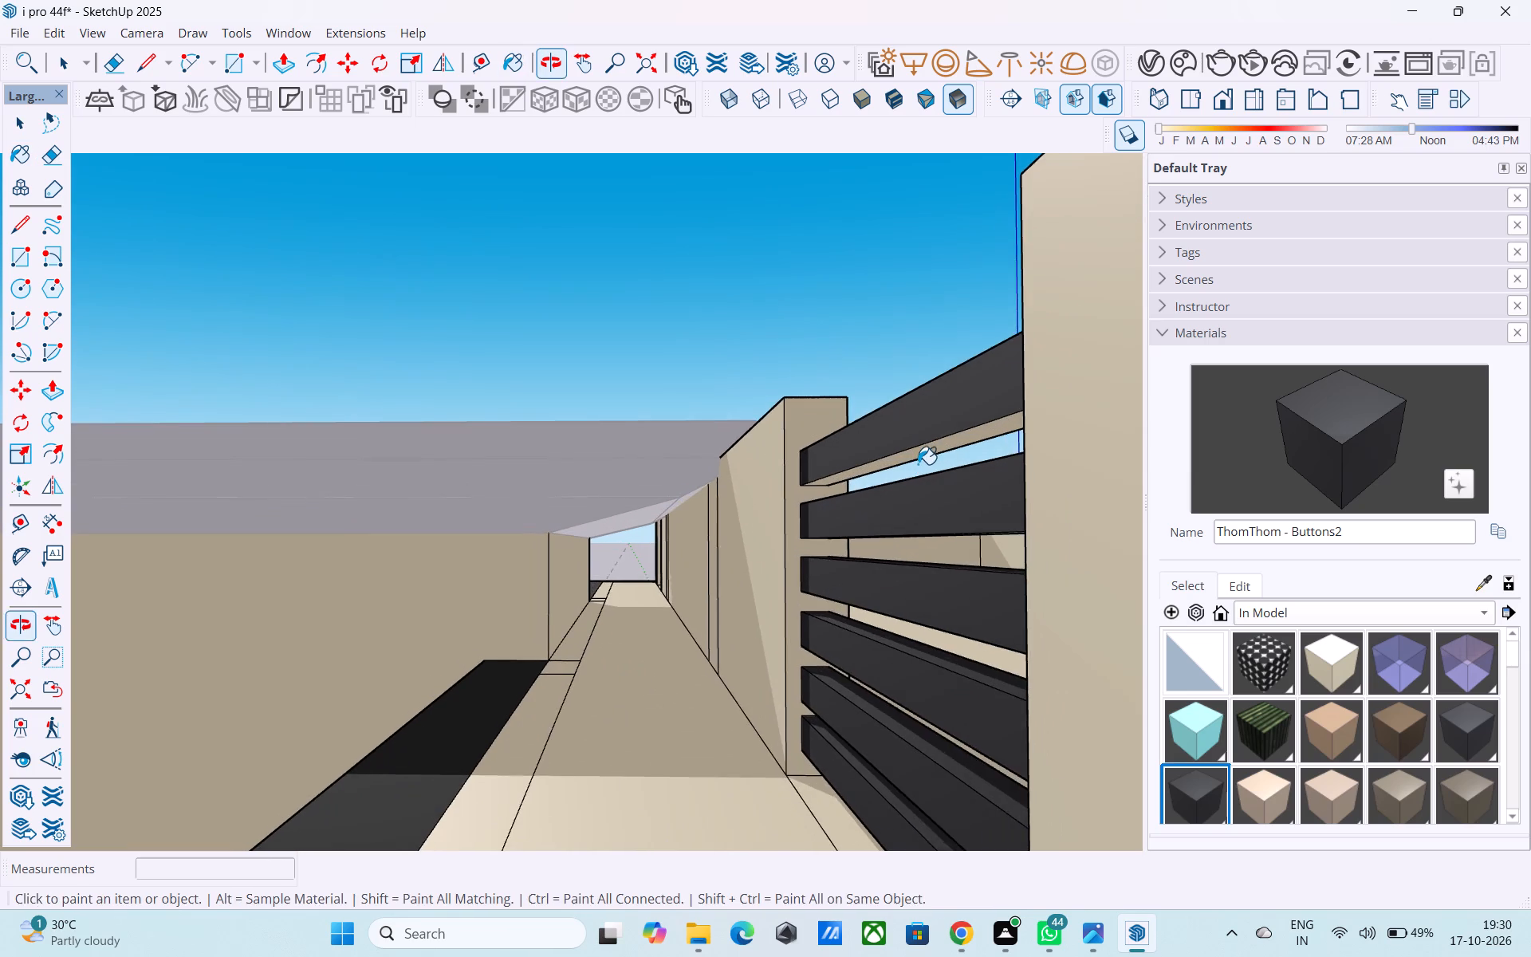
scroll(917, 462, up, 5)
click(913, 449)
shift+middle_drag(923, 605, 923, 597)
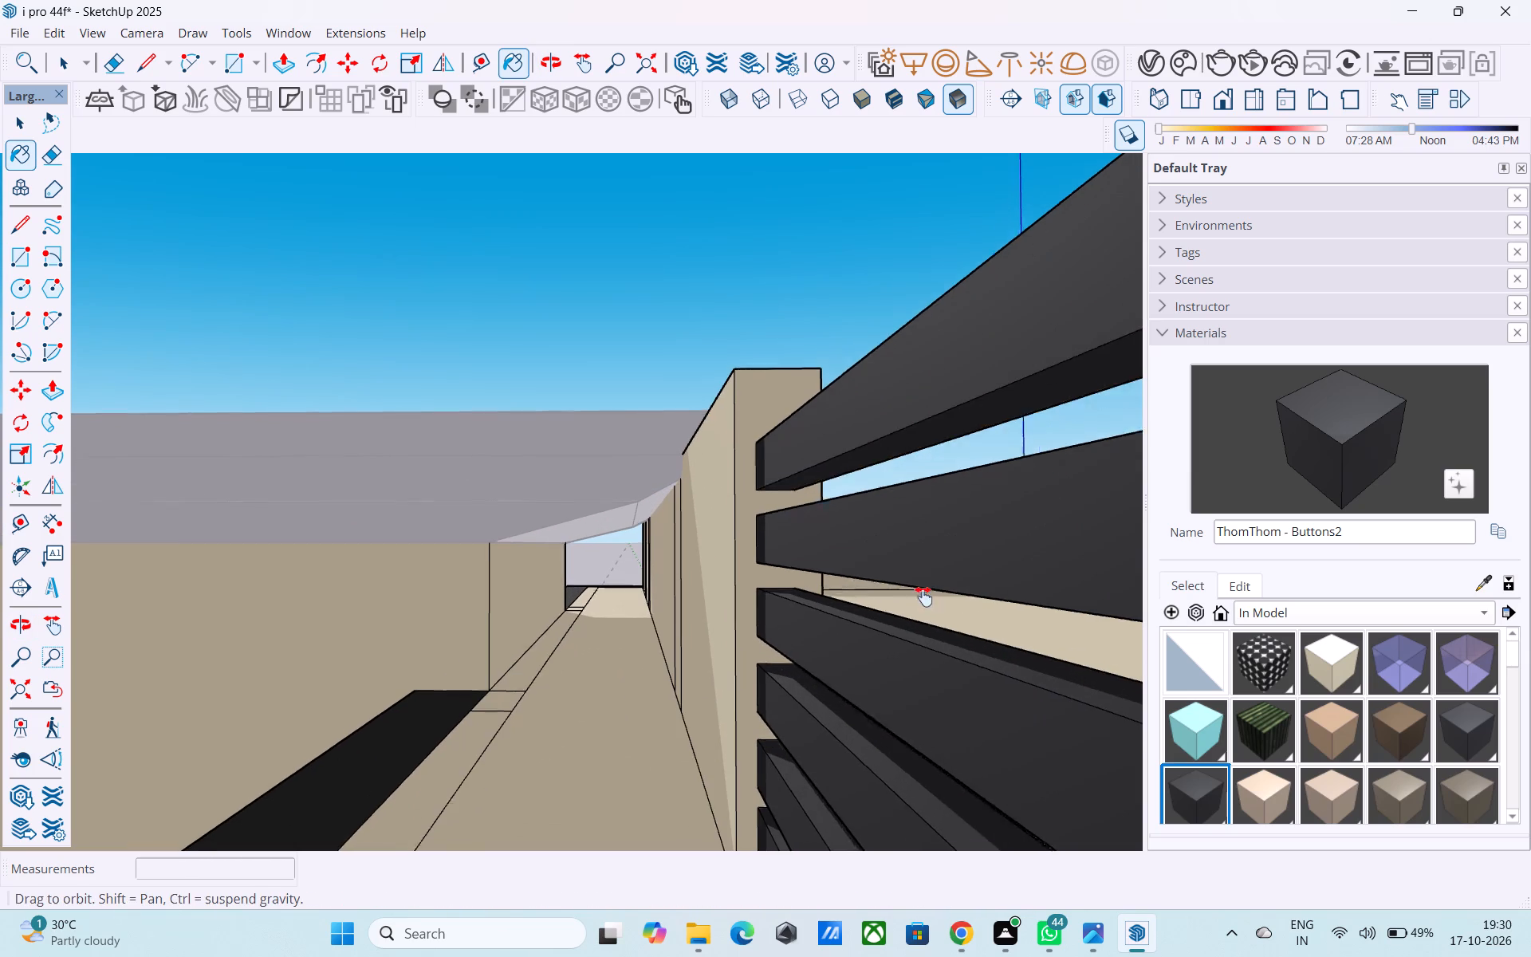
shift+middle_drag(923, 597, 931, 557)
click(939, 507)
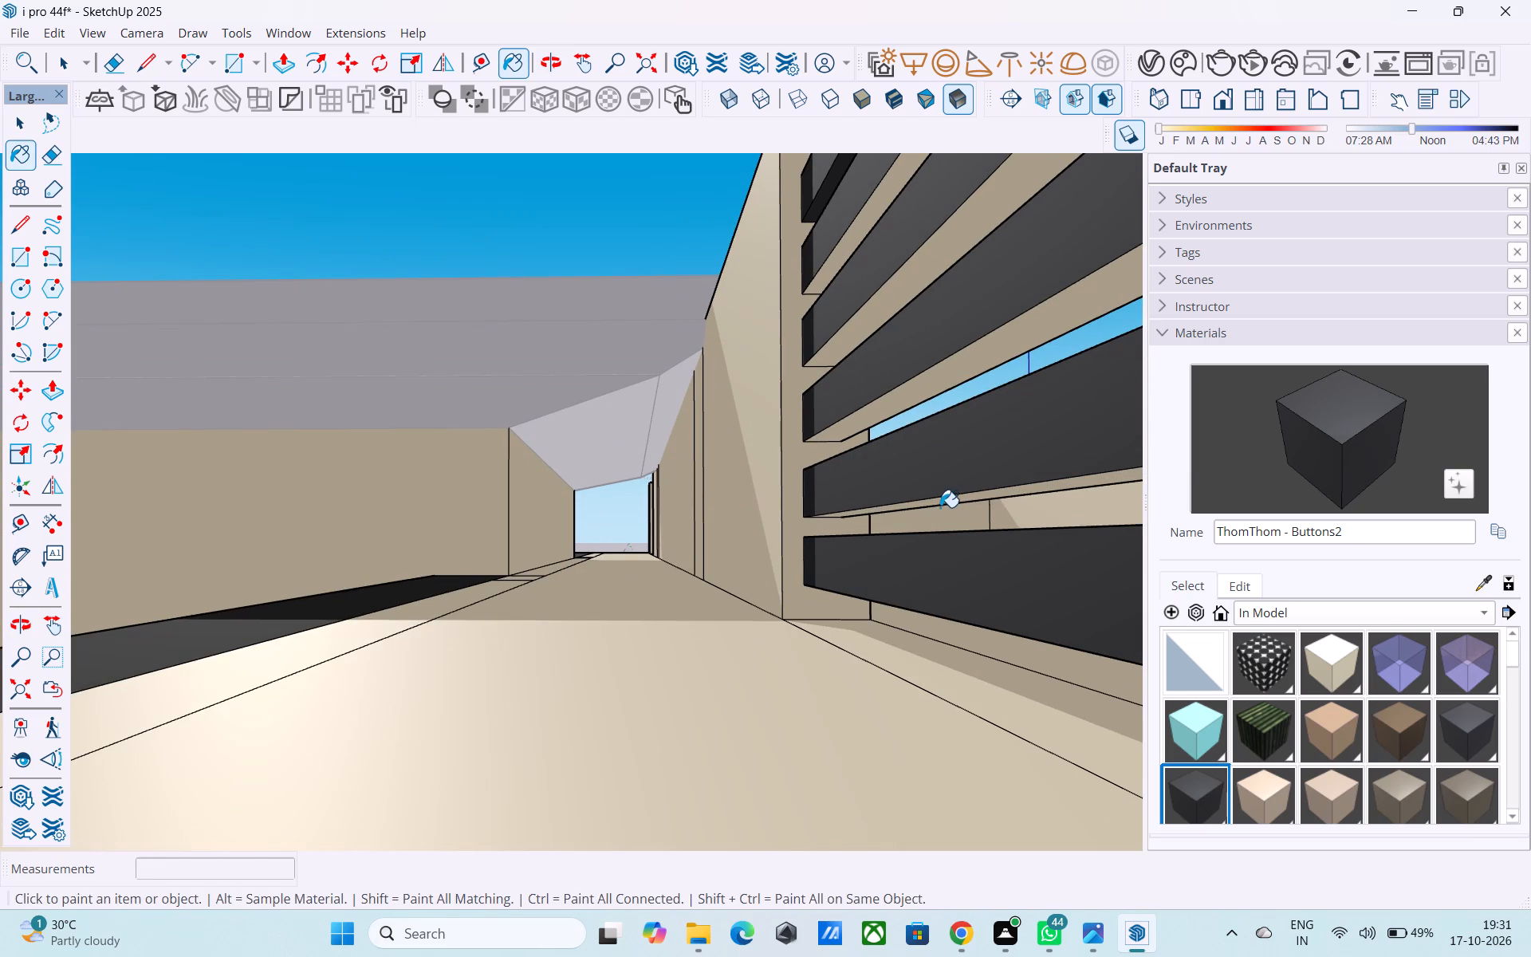
click(943, 508)
click(939, 503)
click(944, 370)
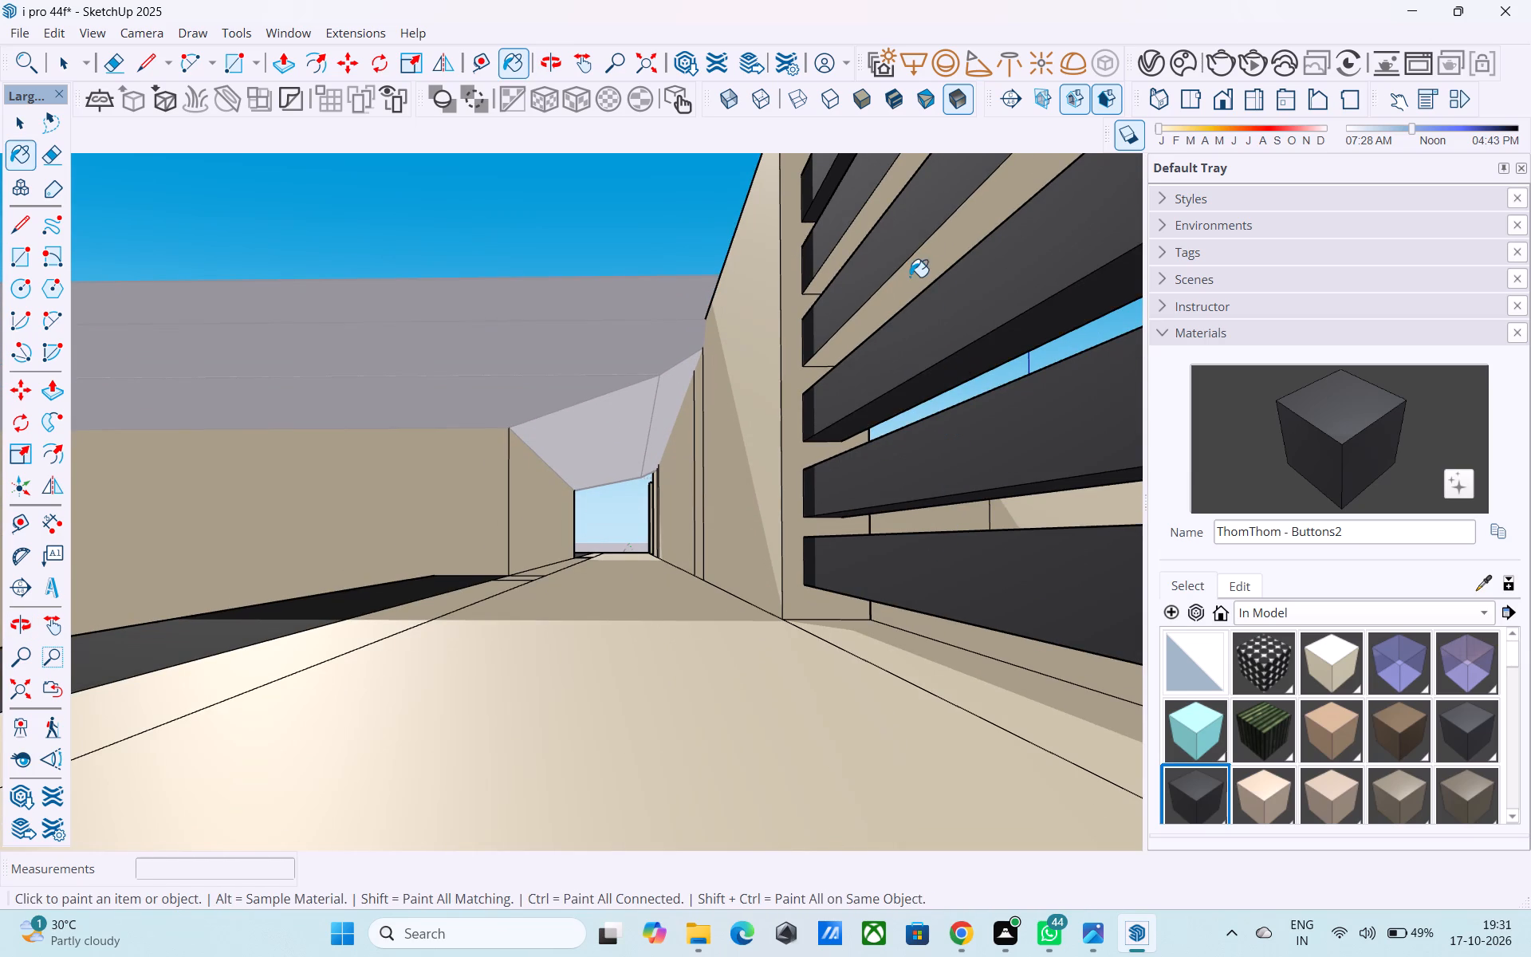
click(910, 276)
shift+middle_drag(904, 270, 926, 374)
click(899, 289)
scroll(897, 298, down, 4)
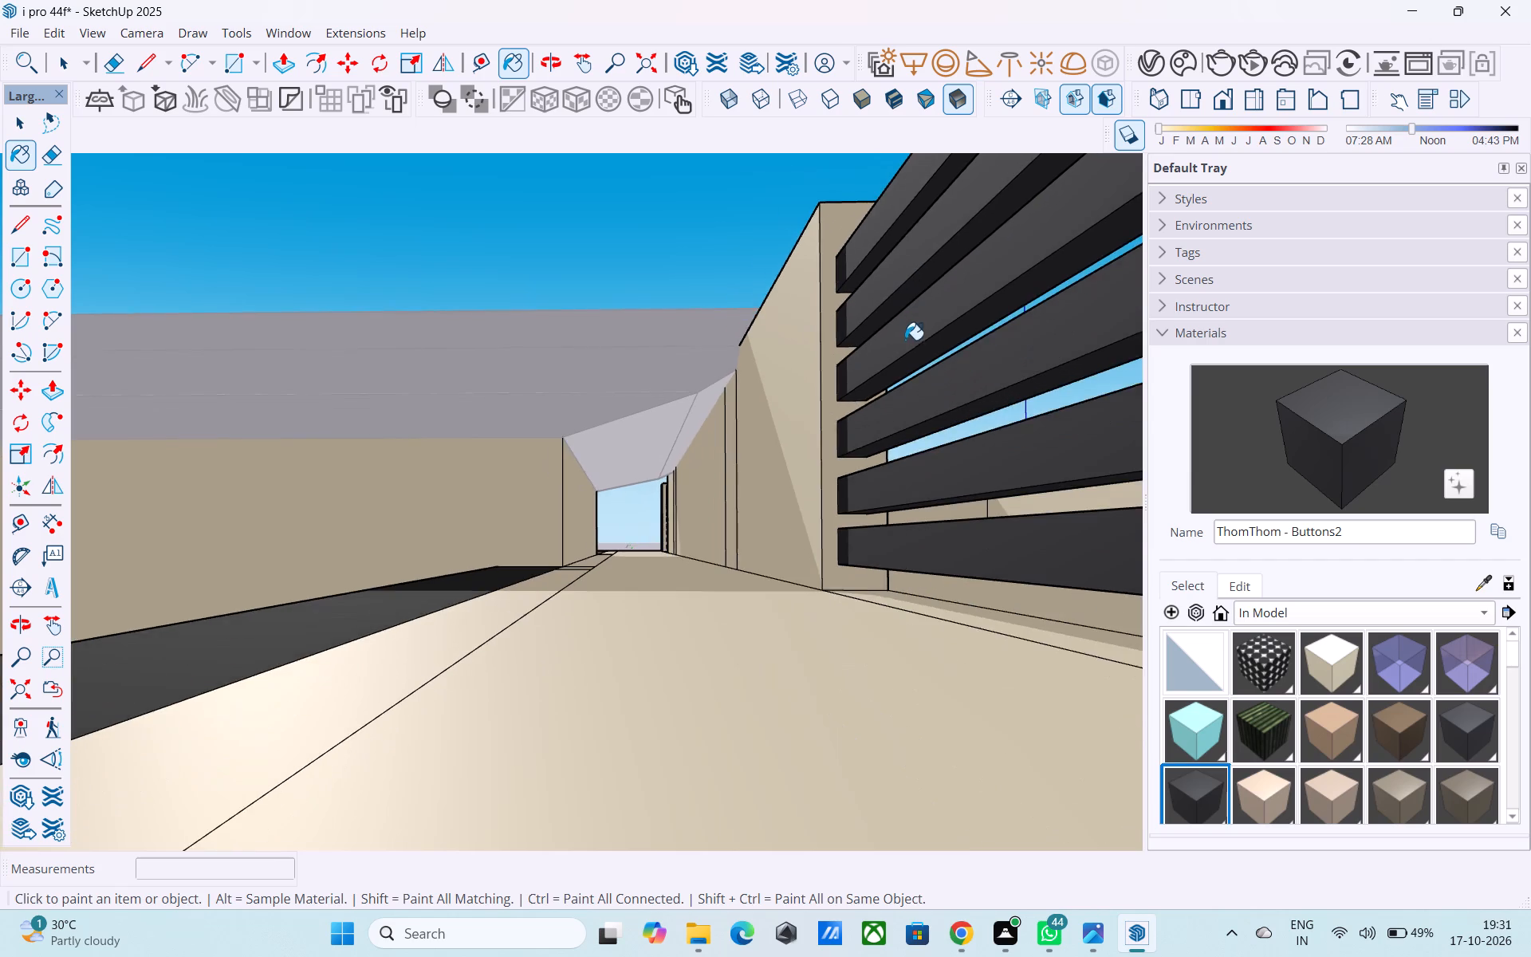
Paint the rear faces of all six railing slats, on the roof side, with the ThomThom - Buttons2 material.
middle_drag(911, 375, 1000, 613)
scroll(994, 607, down, 12)
middle_drag(886, 609, 584, 581)
scroll(584, 581, up, 5)
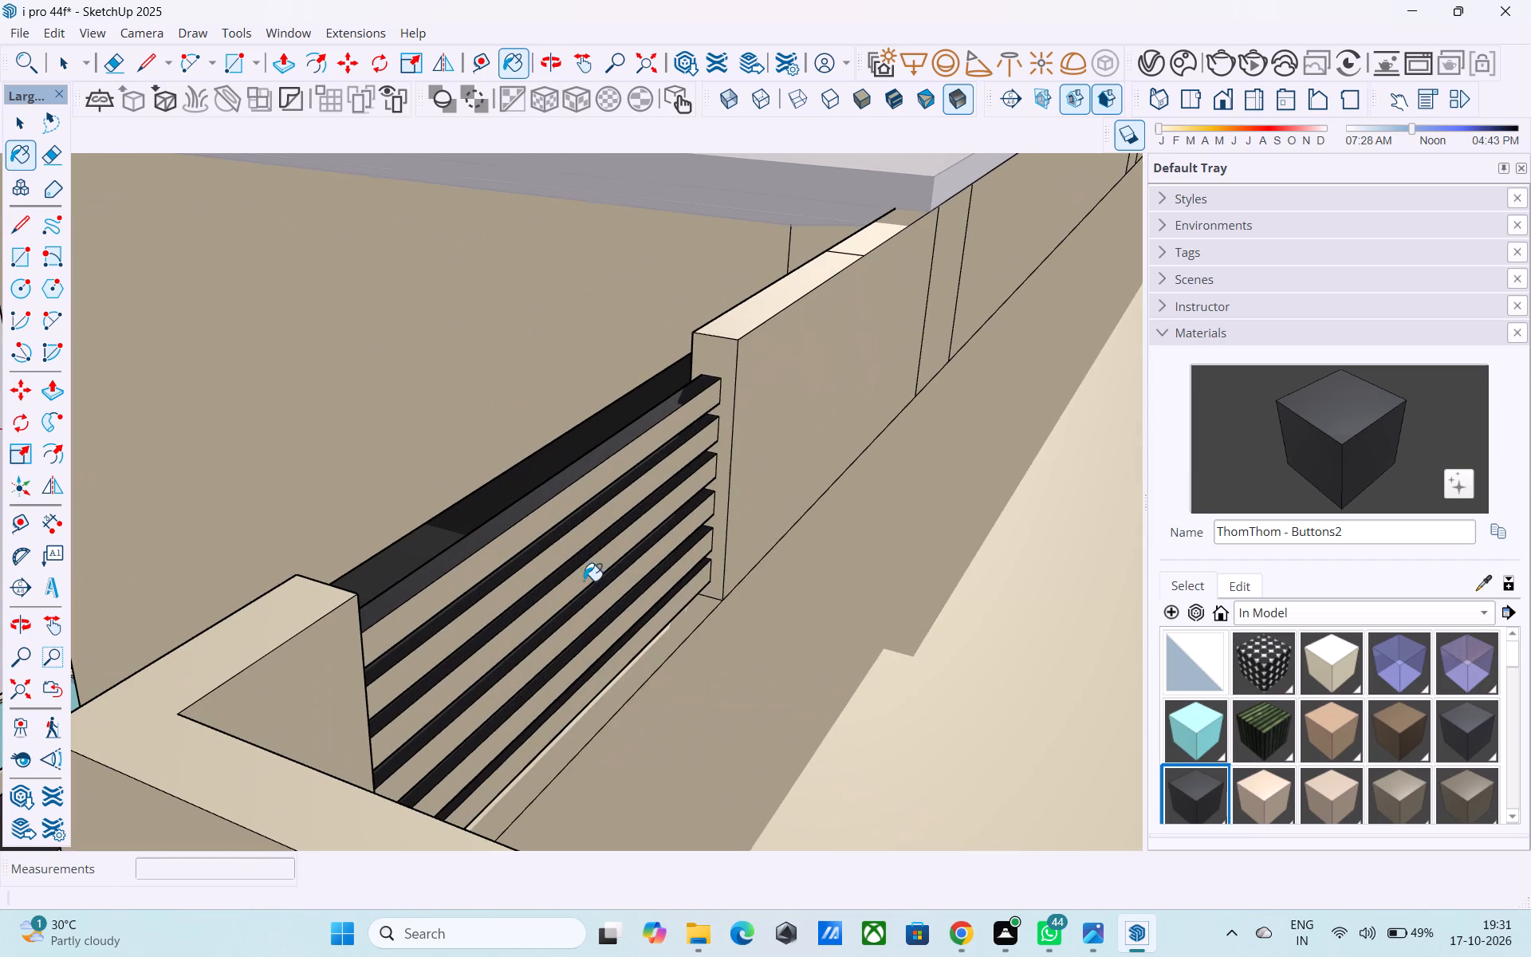
click(537, 534)
click(561, 551)
drag(587, 578, 574, 570)
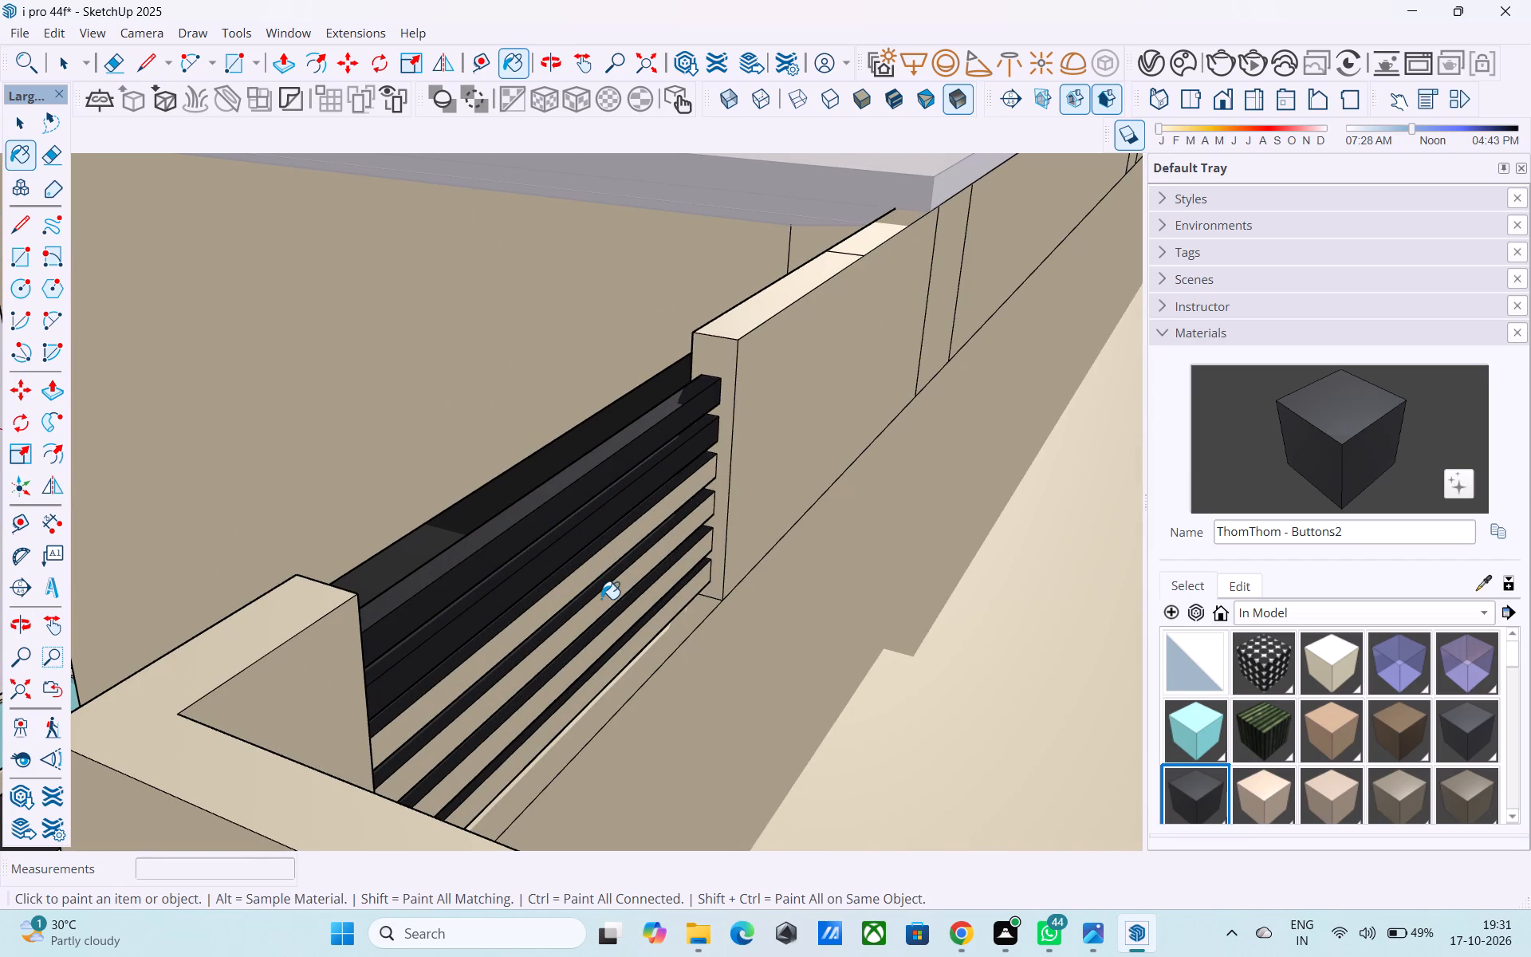
click(601, 599)
click(593, 585)
click(590, 581)
click(594, 581)
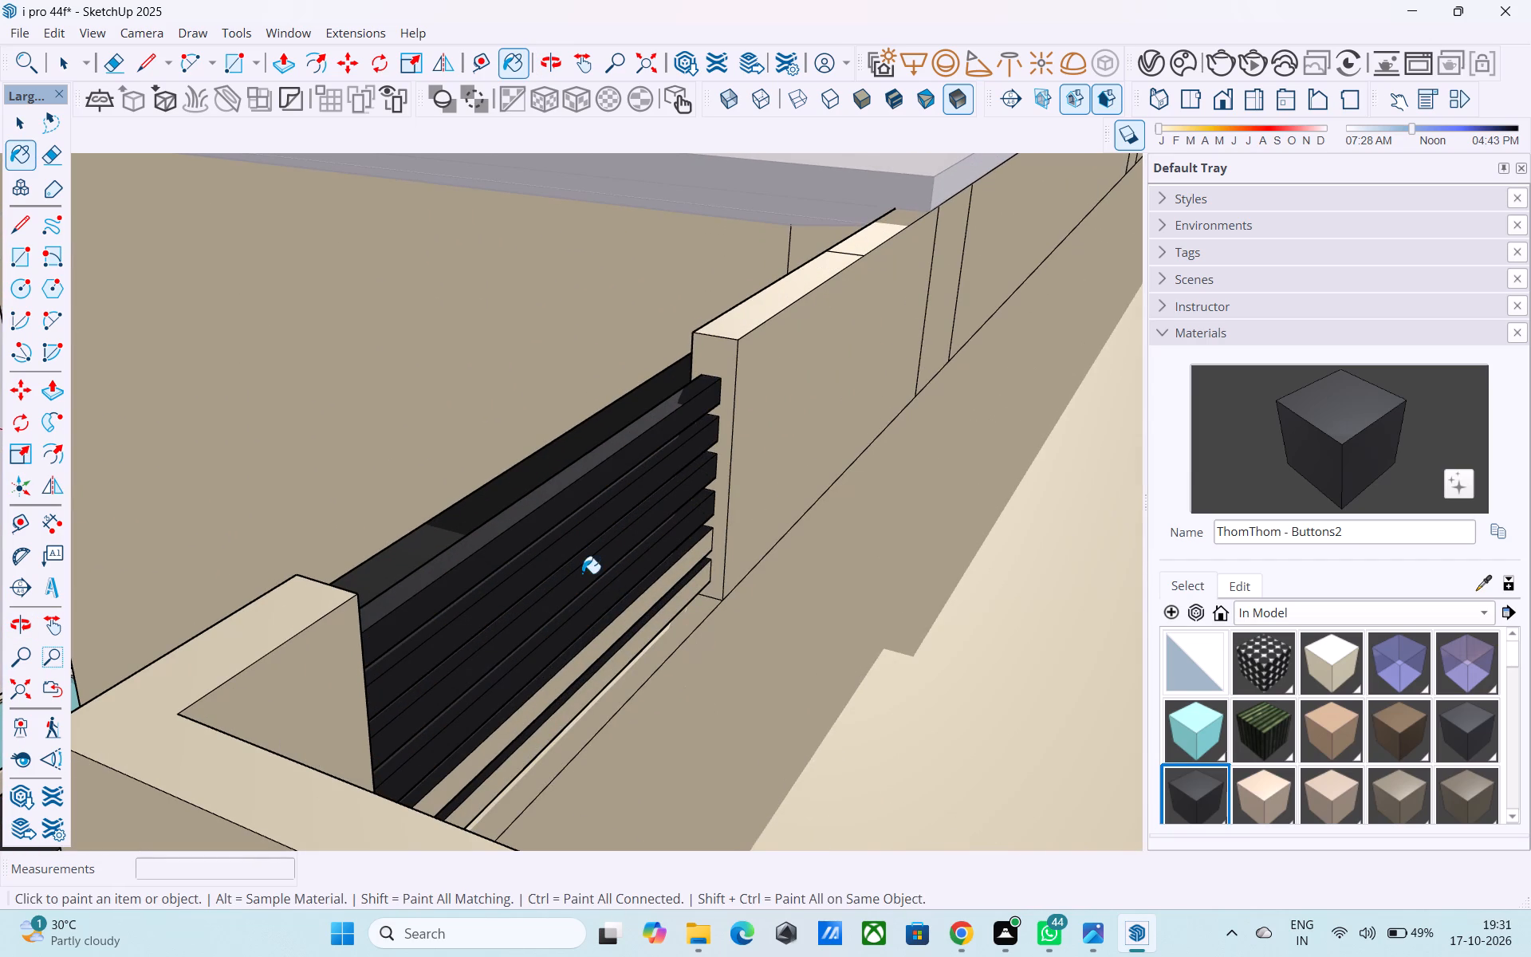
click(616, 632)
click(628, 648)
Erase the stray edges near the canopy: across the parapet top, the two verticals on its face and the short ledge lines.
scroll(628, 649, down, 1)
middle_drag(627, 656, 914, 740)
scroll(914, 740, down, 3)
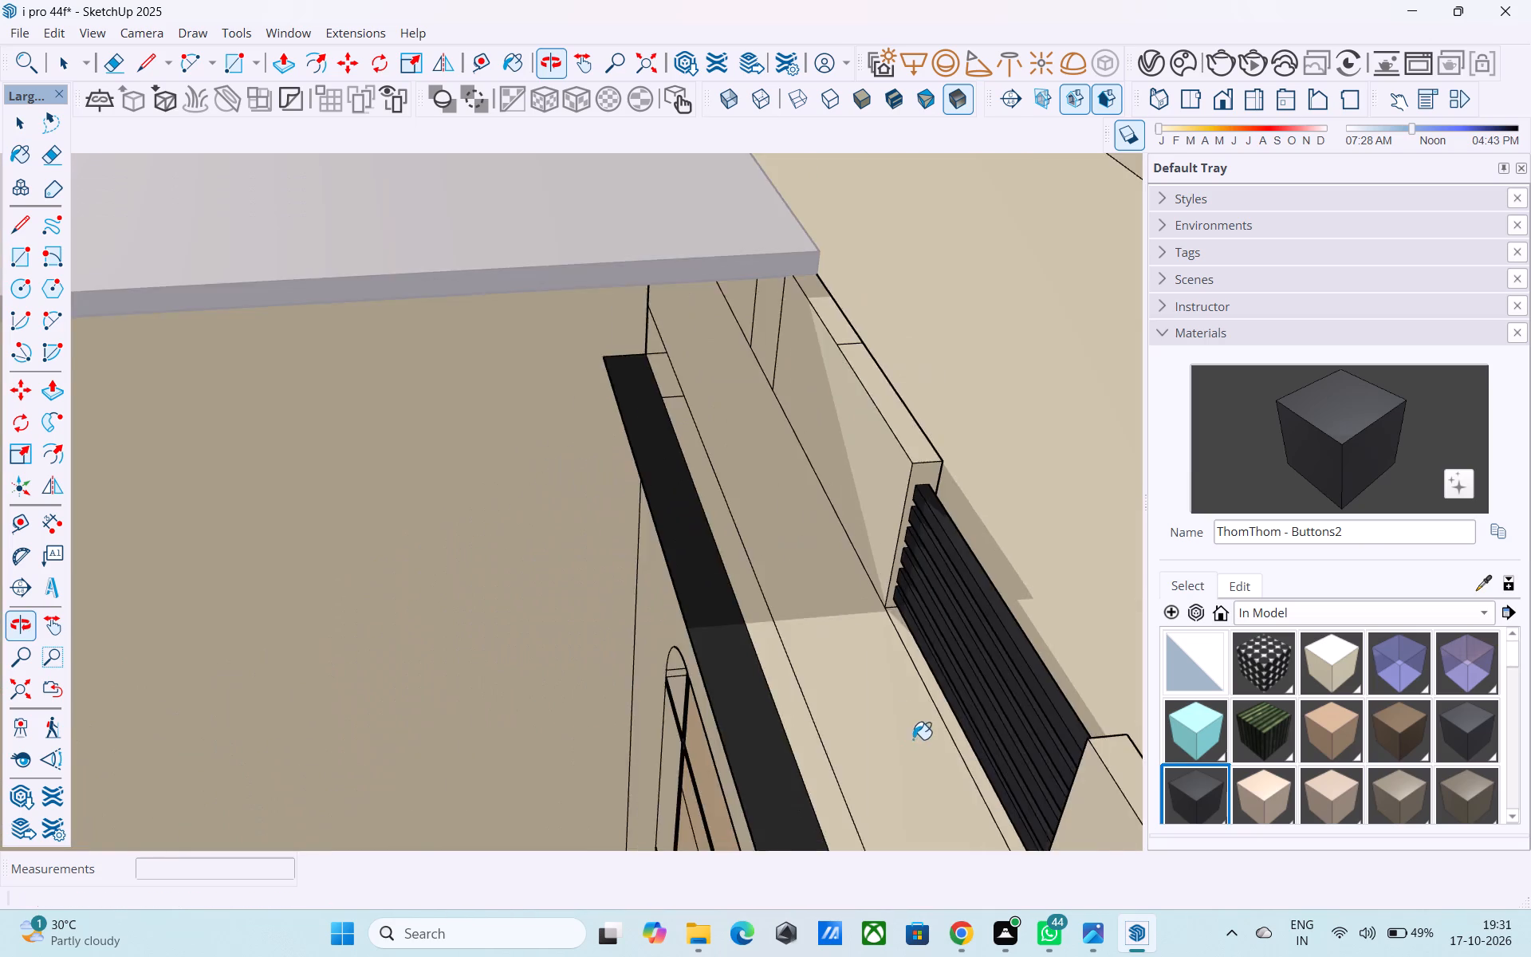
scroll(913, 739, down, 2)
shift+middle_drag(773, 723, 658, 747)
key(e)
scroll(723, 455, up, 6)
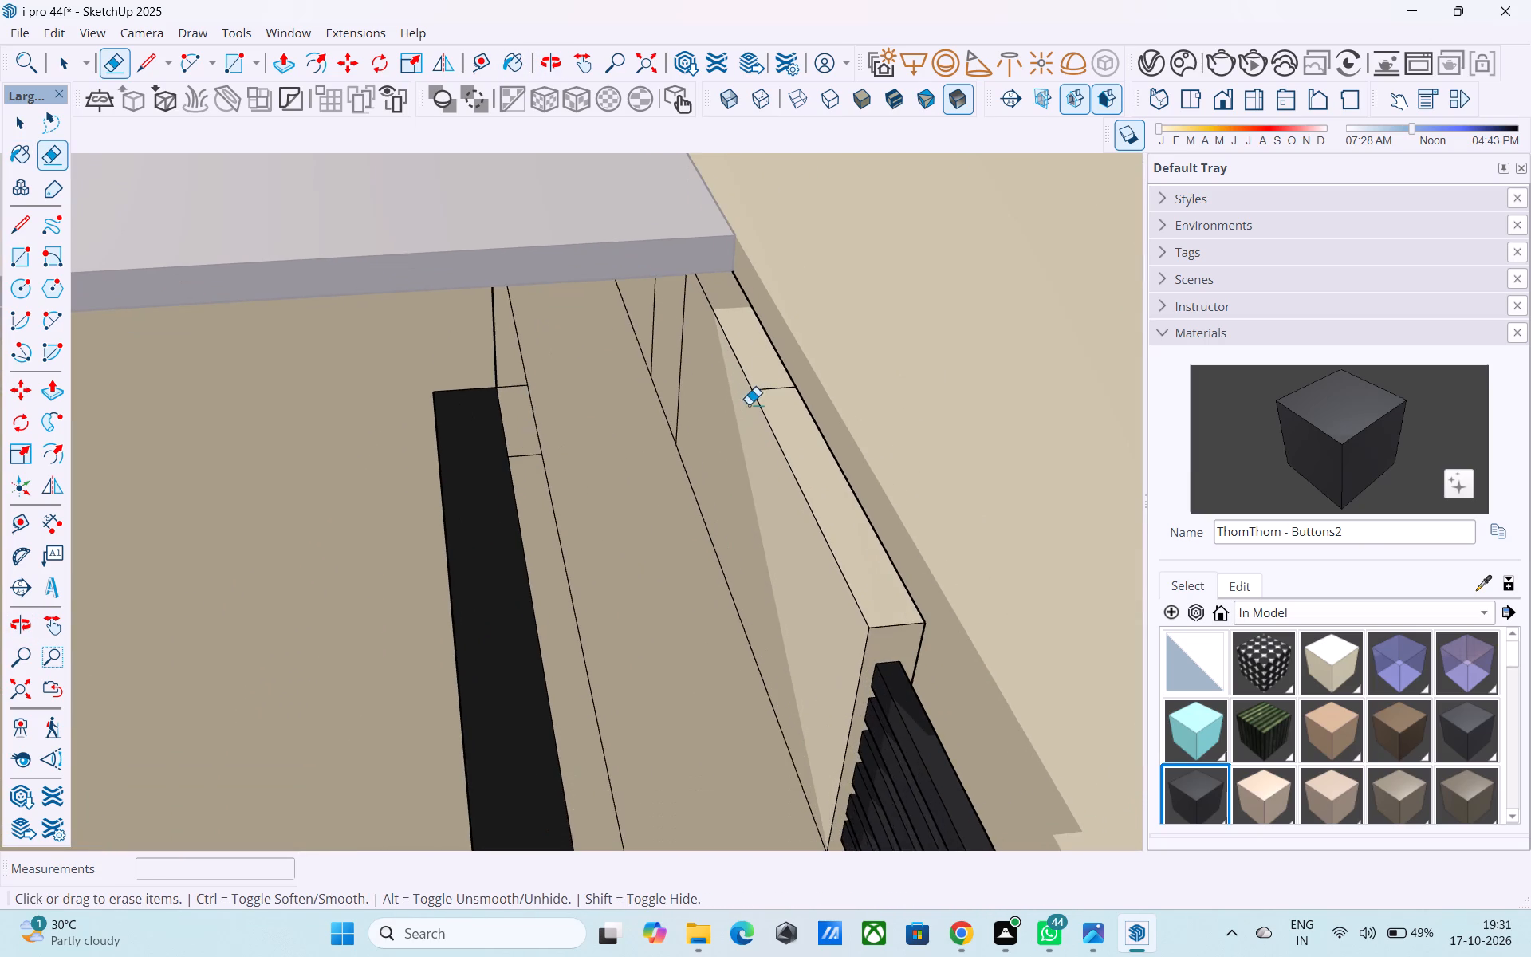
drag(761, 378, 780, 419)
middle_drag(757, 427, 783, 395)
scroll(707, 369, up, 4)
drag(688, 360, 656, 340)
drag(616, 311, 614, 309)
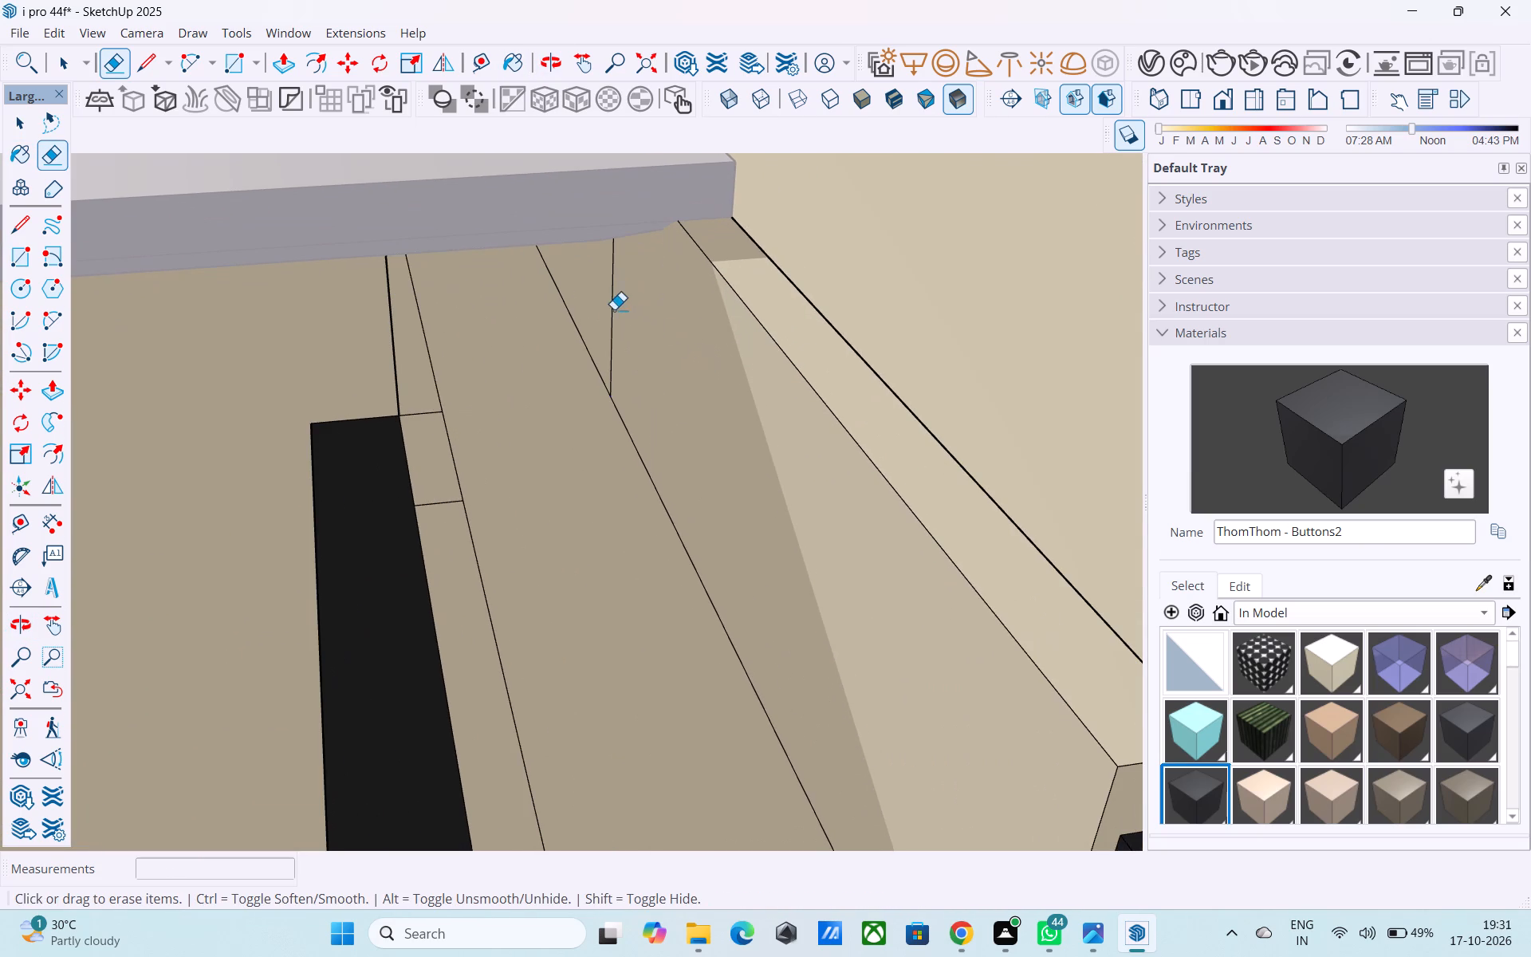
drag(614, 309, 602, 305)
drag(451, 502, 451, 528)
drag(415, 396, 439, 435)
scroll(444, 451, down, 6)
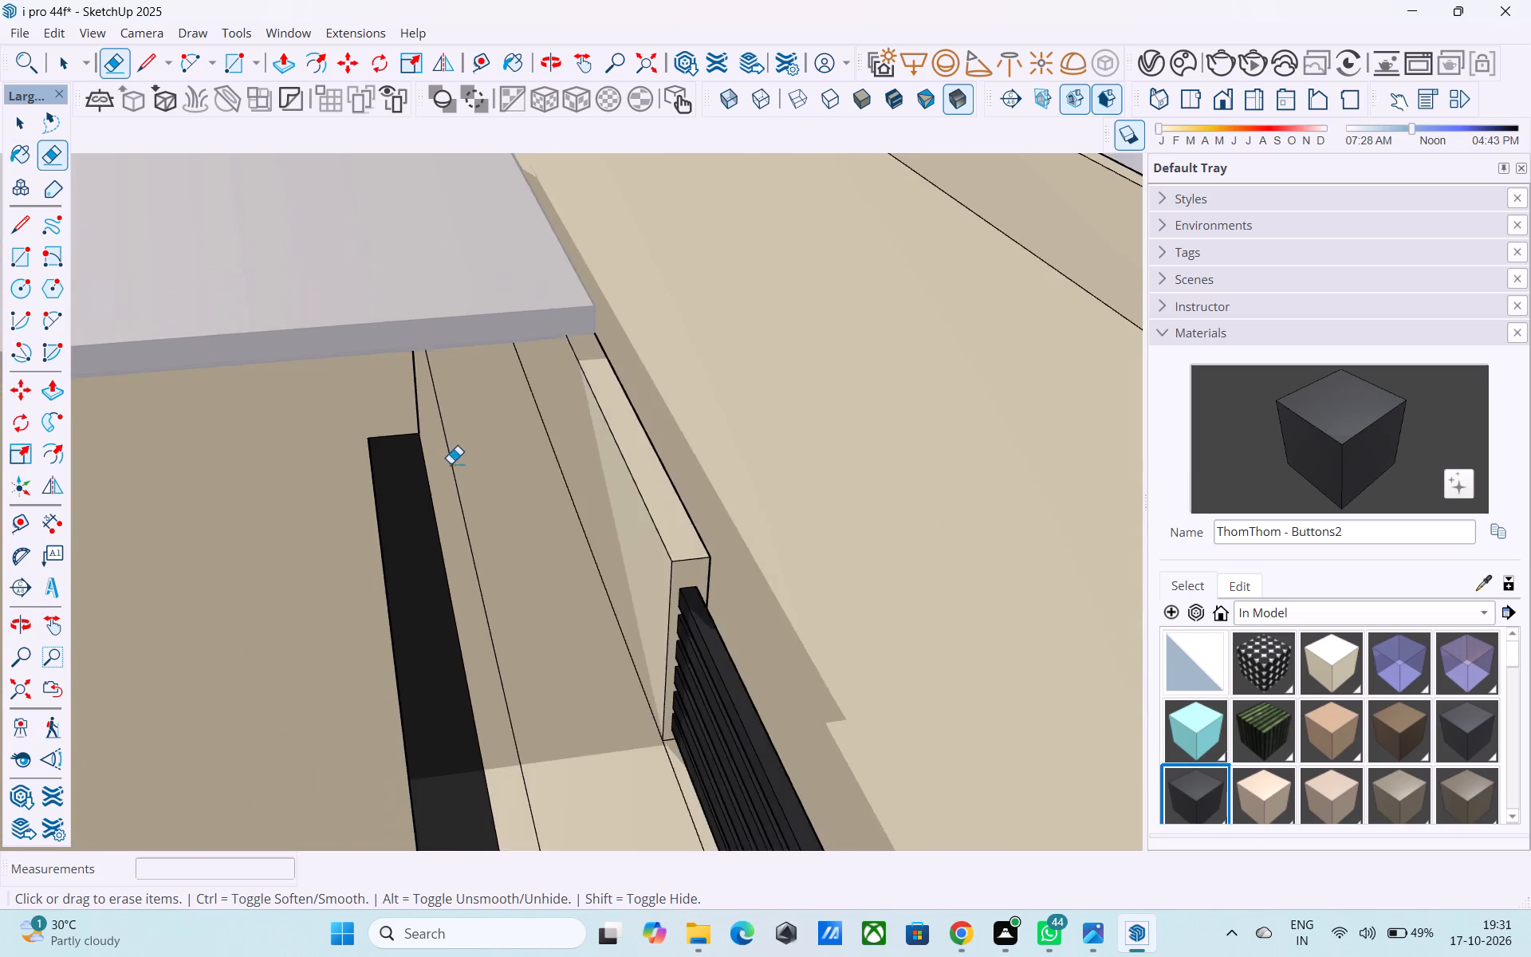
Examine the cleaned parapet and its railing against the whole front facade from several angles.
scroll(451, 463, down, 9)
middle_drag(510, 580, 654, 500)
scroll(696, 451, up, 3)
scroll(693, 459, down, 3)
middle_drag(712, 478, 1032, 404)
scroll(1032, 404, down, 5)
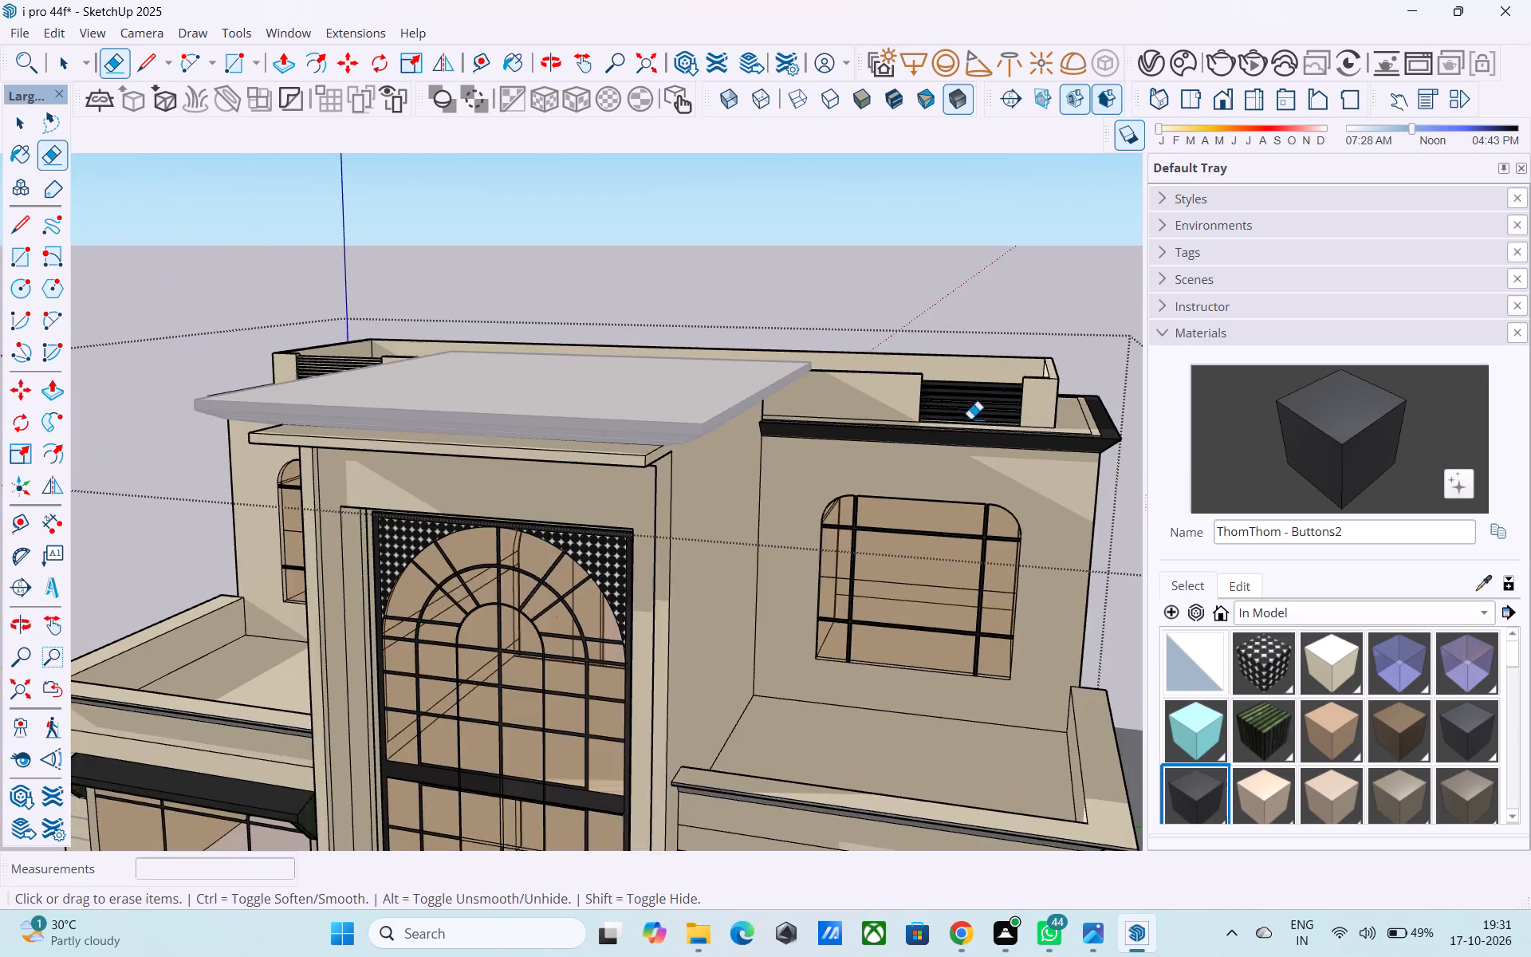
middle_drag(943, 459, 1055, 438)
scroll(1027, 446, down, 4)
middle_drag(1026, 450, 545, 470)
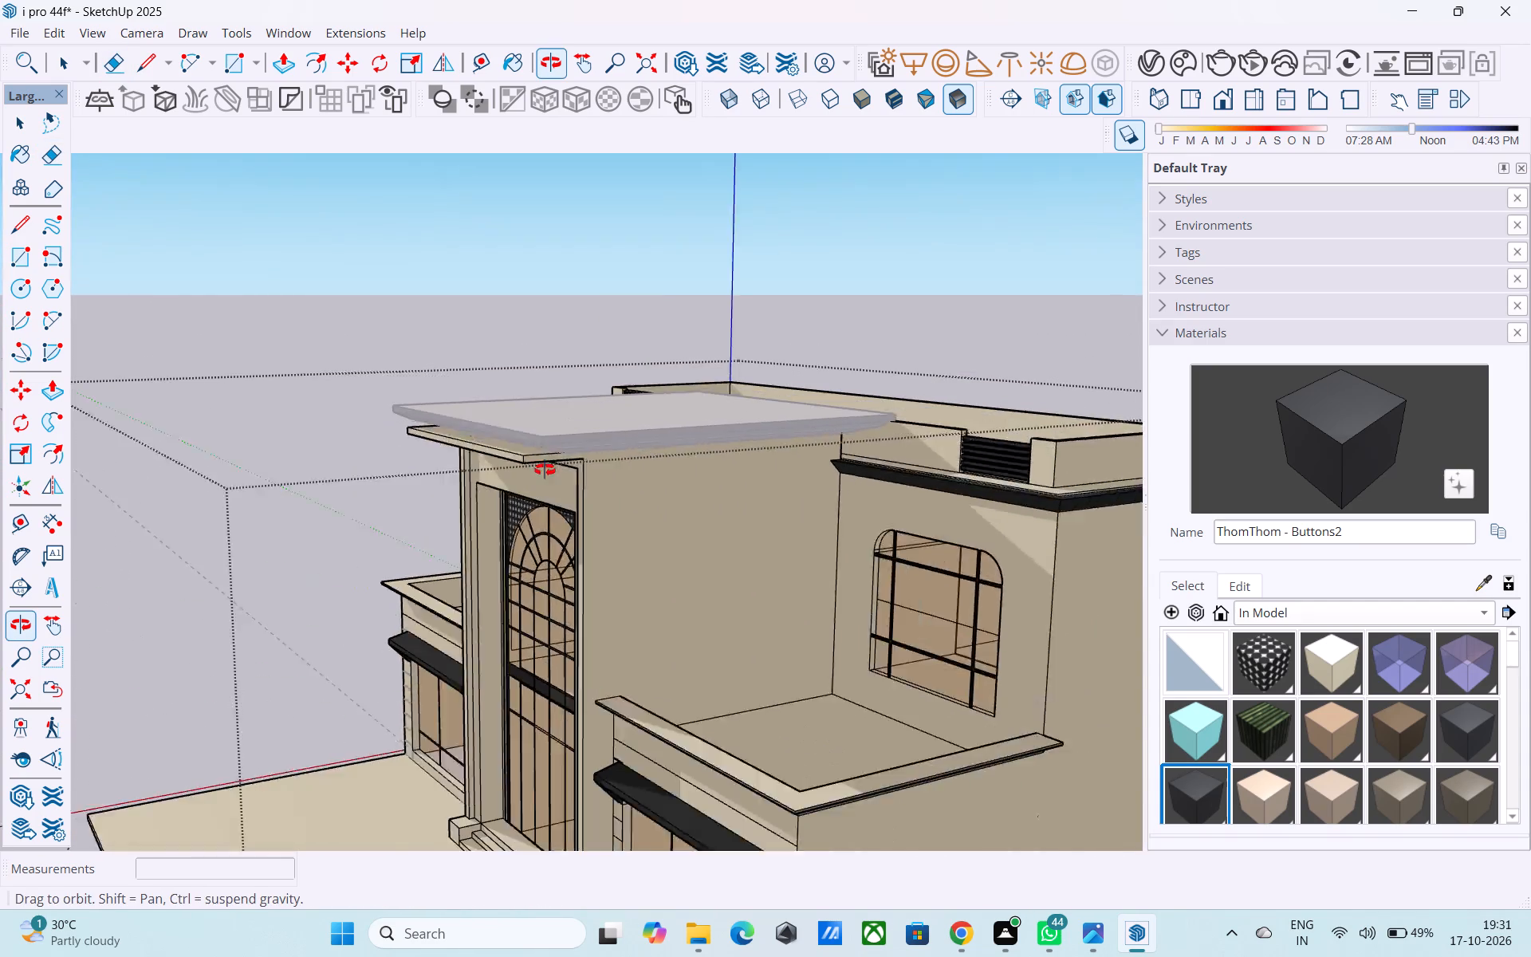
middle_drag(545, 470, 545, 471)
Push the parapet wall's end face beside the railing slats back towards the canopy by 1' 4 11/16".
scroll(687, 482, up, 2)
middle_drag(932, 479, 702, 517)
scroll(744, 479, up, 10)
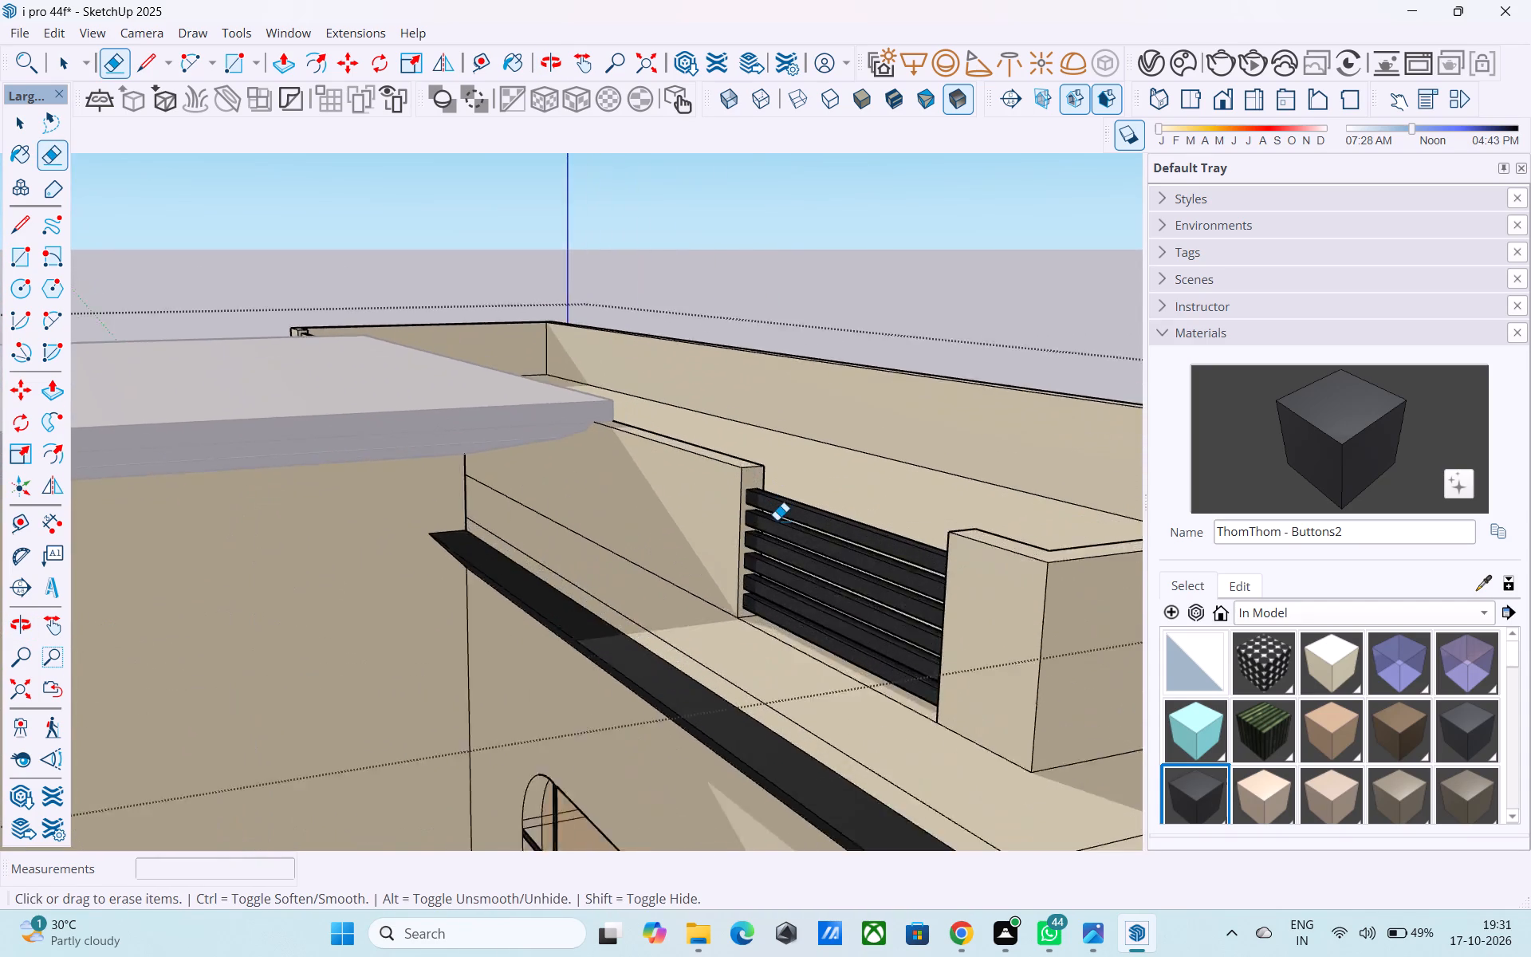
scroll(777, 520, up, 6)
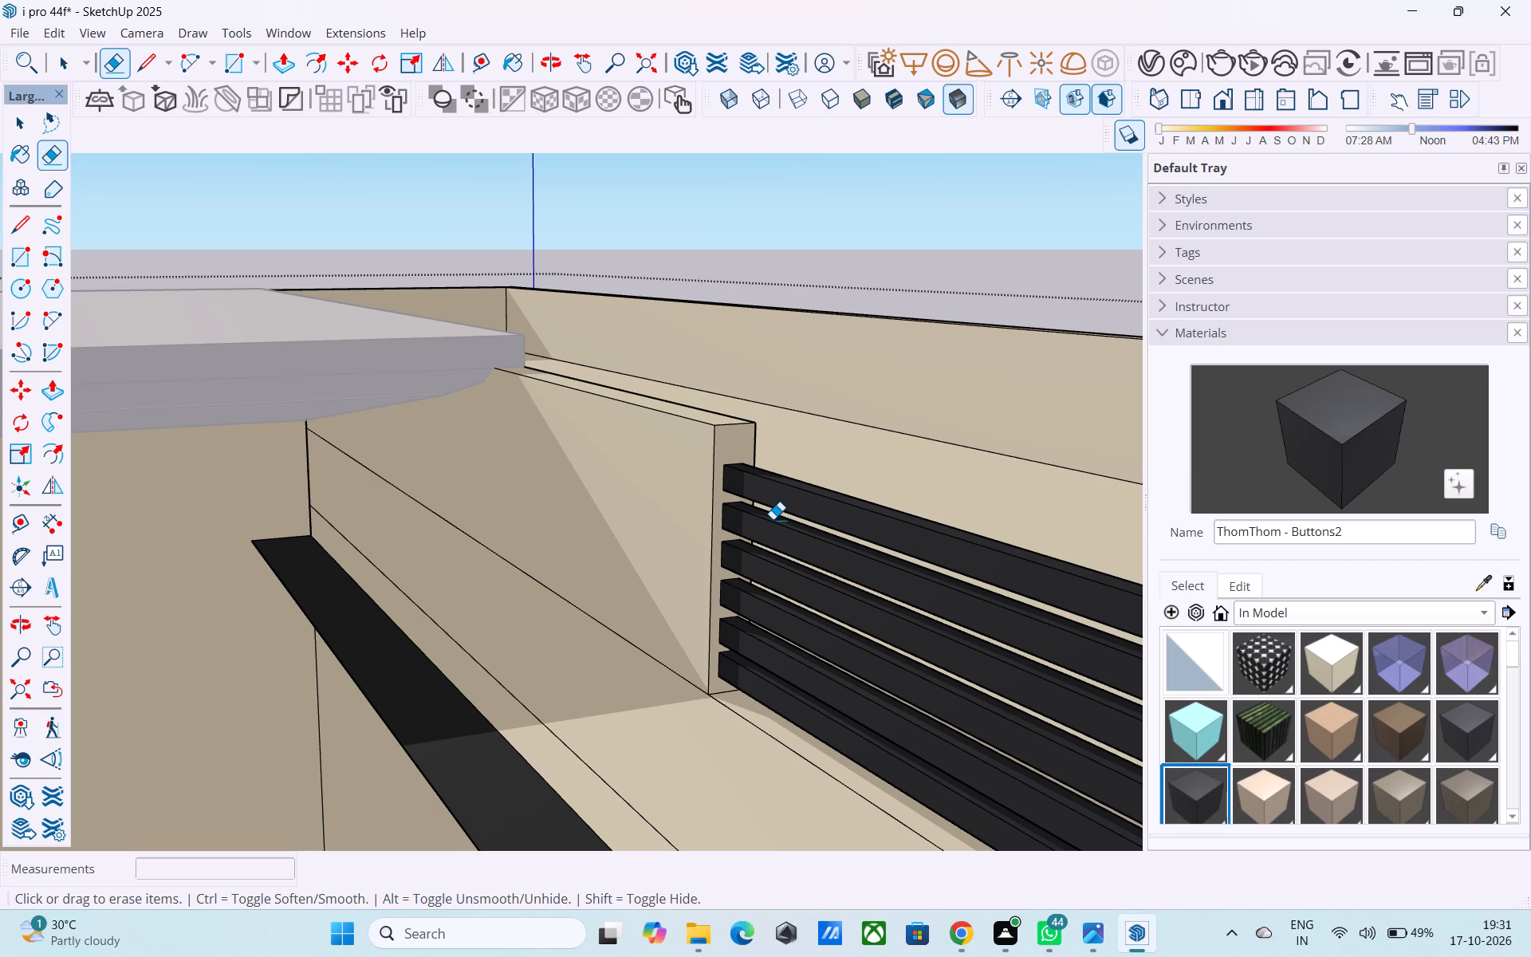
middle_drag(773, 519, 746, 524)
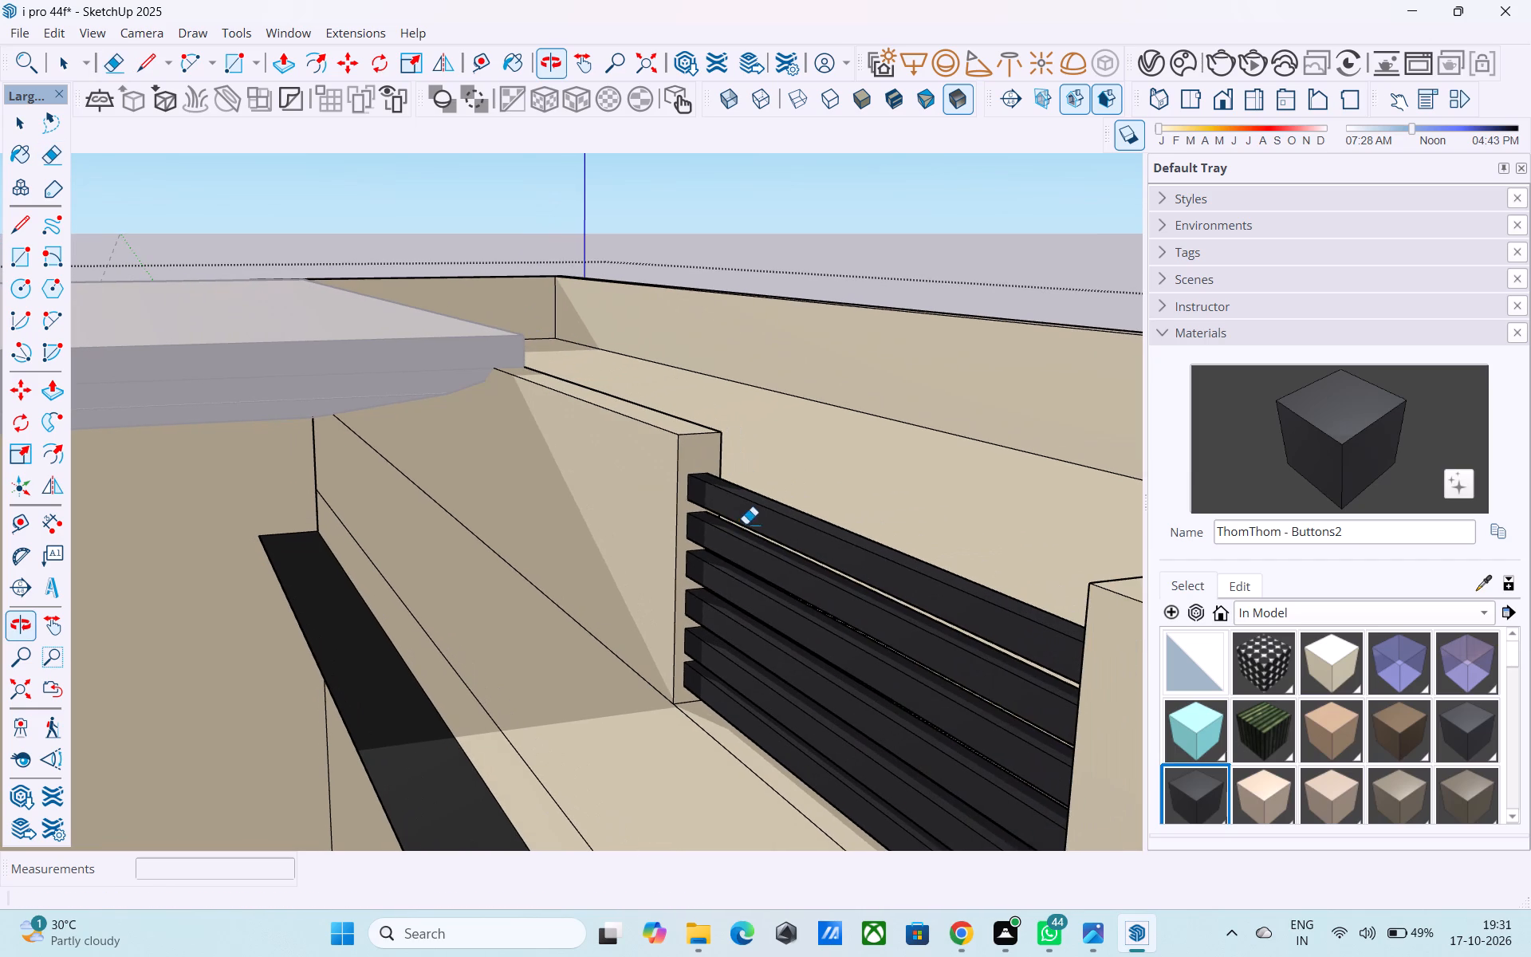
scroll(683, 508, up, 6)
key(space)
click(687, 437)
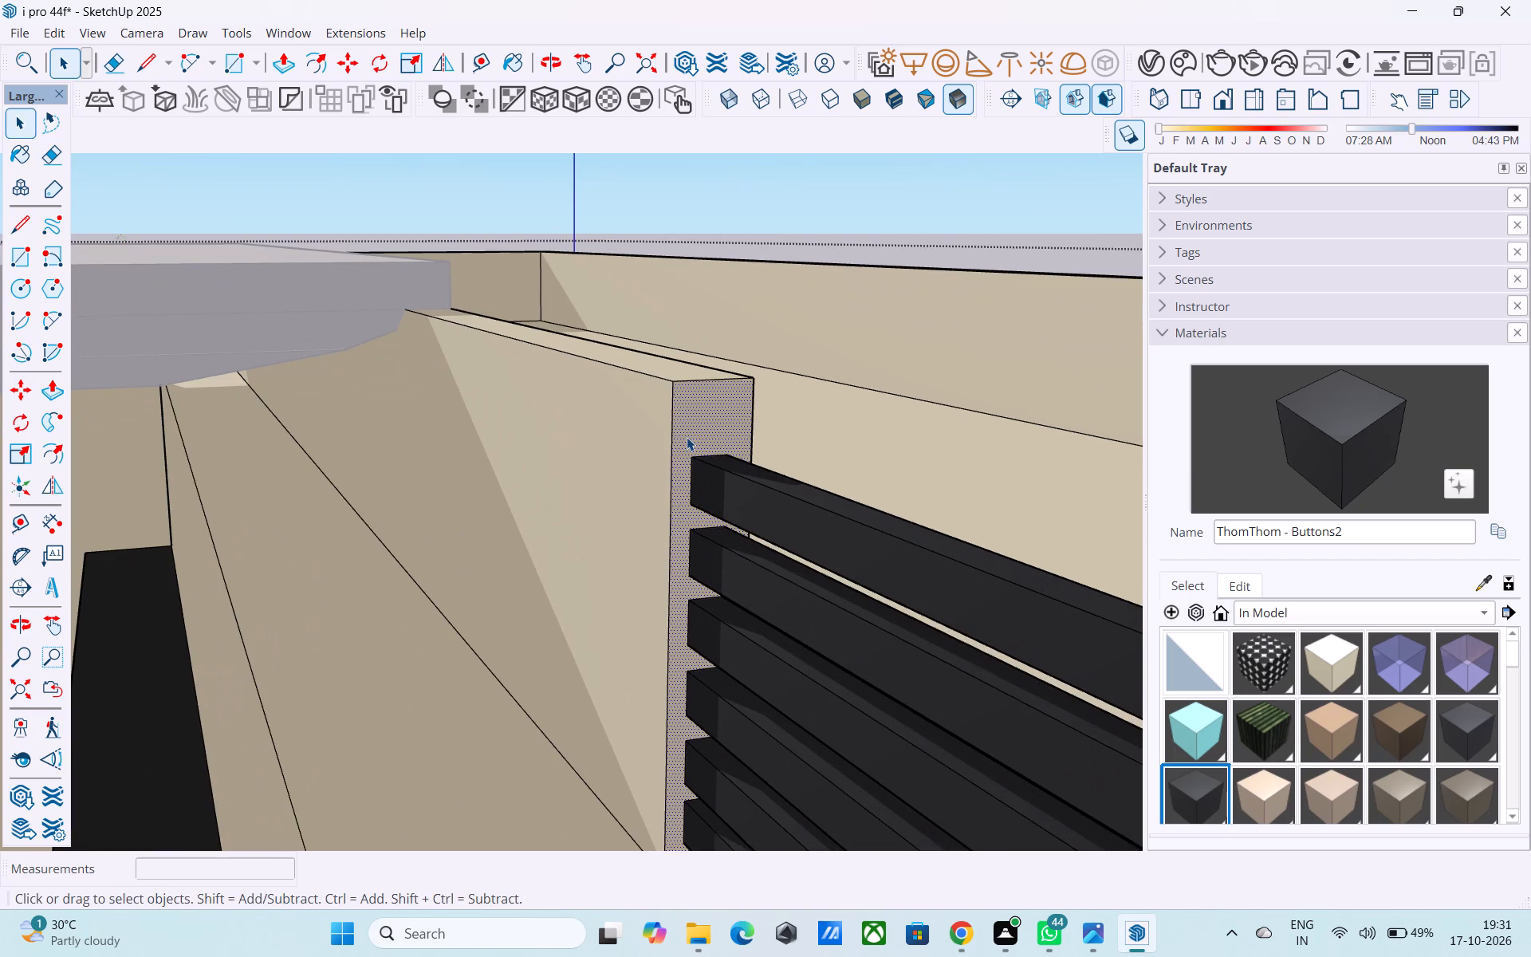
key(p)
click(687, 437)
click(608, 374)
scroll(632, 400, down, 4)
middle_drag(655, 440, 769, 463)
scroll(778, 466, down, 4)
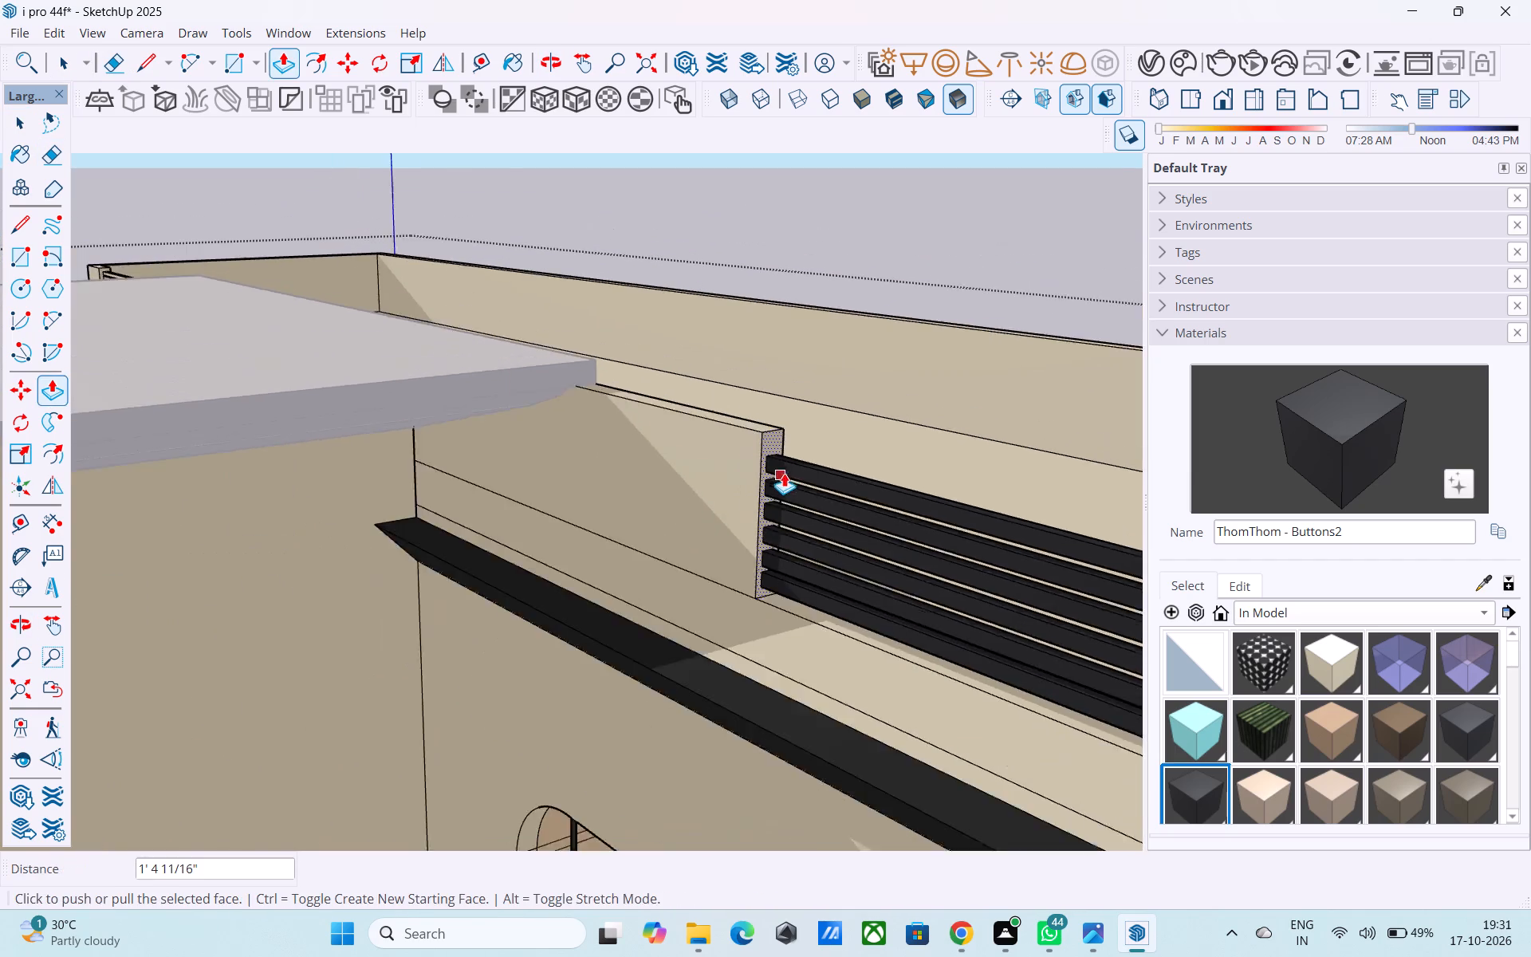
scroll(784, 473, down, 11)
key(space)
Exit the house group and save the model.
middle_drag(783, 495, 1013, 464)
scroll(958, 448, down, 5)
middle_drag(807, 512, 967, 481)
scroll(958, 475, down, 4)
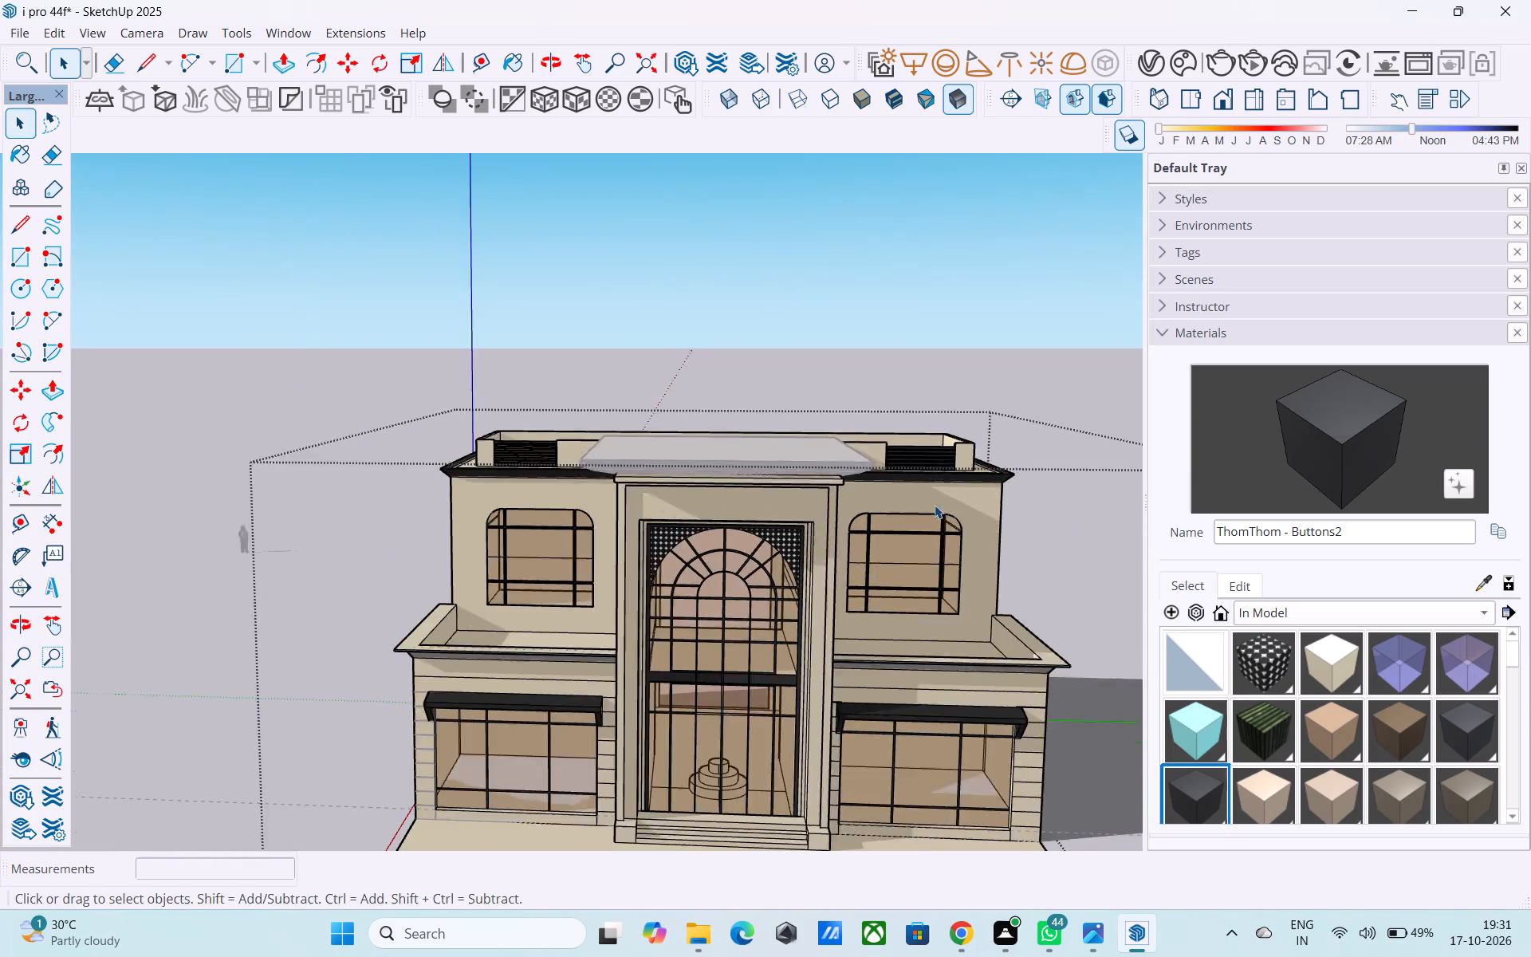
middle_drag(923, 520, 894, 535)
scroll(892, 546, down, 4)
middle_drag(887, 542, 867, 518)
click(851, 400)
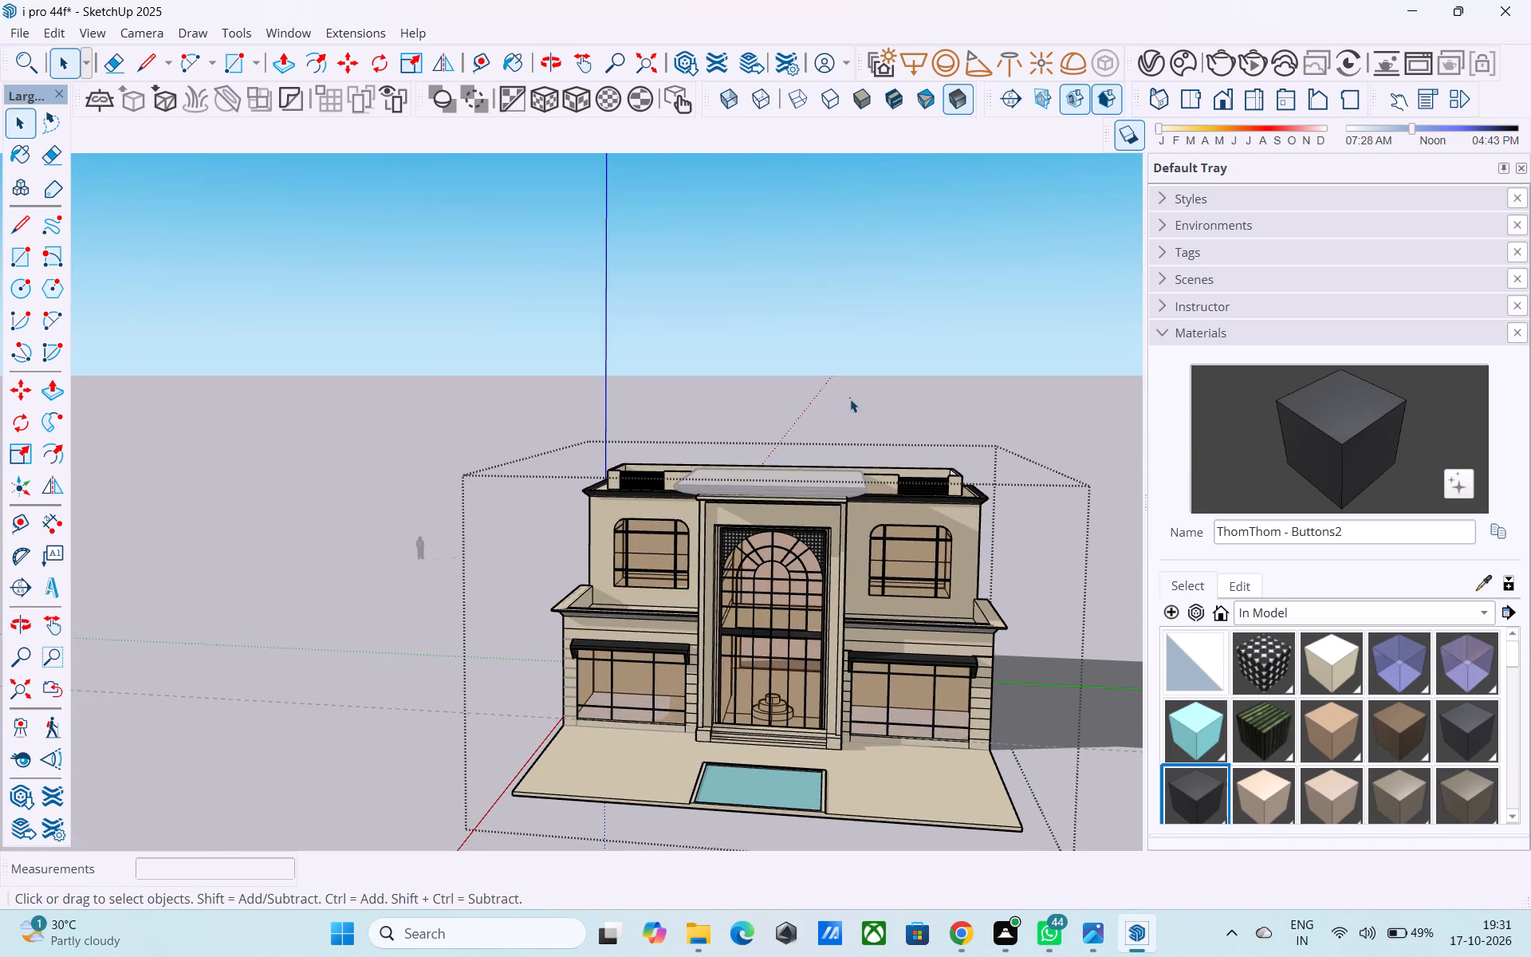
middle_click(847, 474)
key(ctrl+s)
Examine the house from the front, above, below and both sides to check the facade and roof railings.
middle_drag(859, 591, 856, 591)
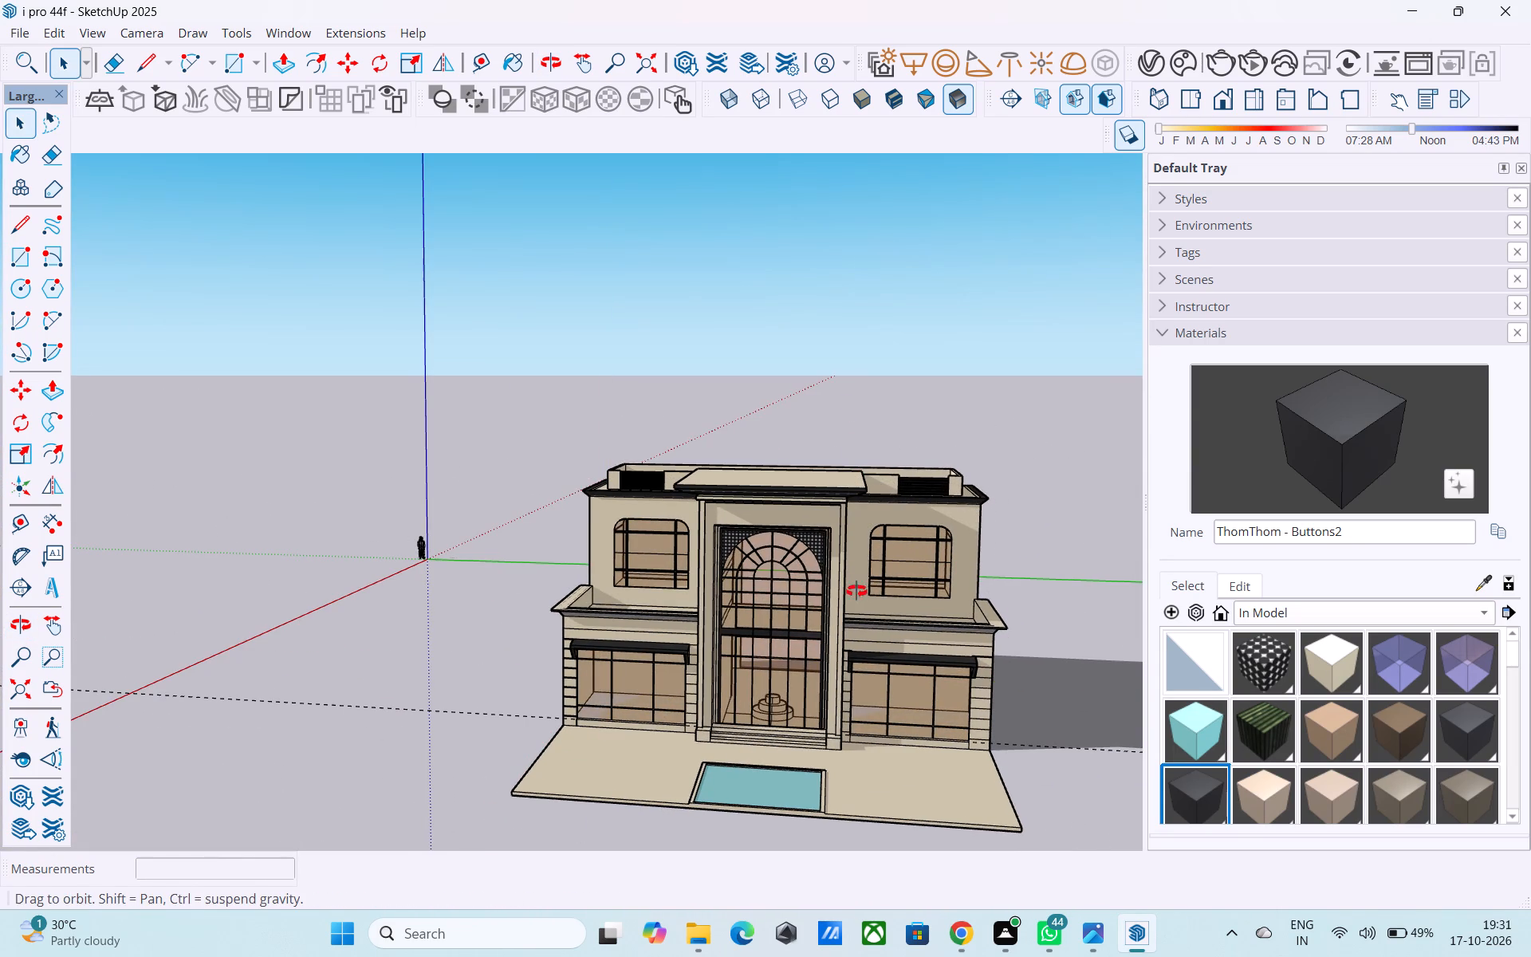
middle_drag(856, 591, 848, 542)
shift+middle_drag(713, 632, 678, 547)
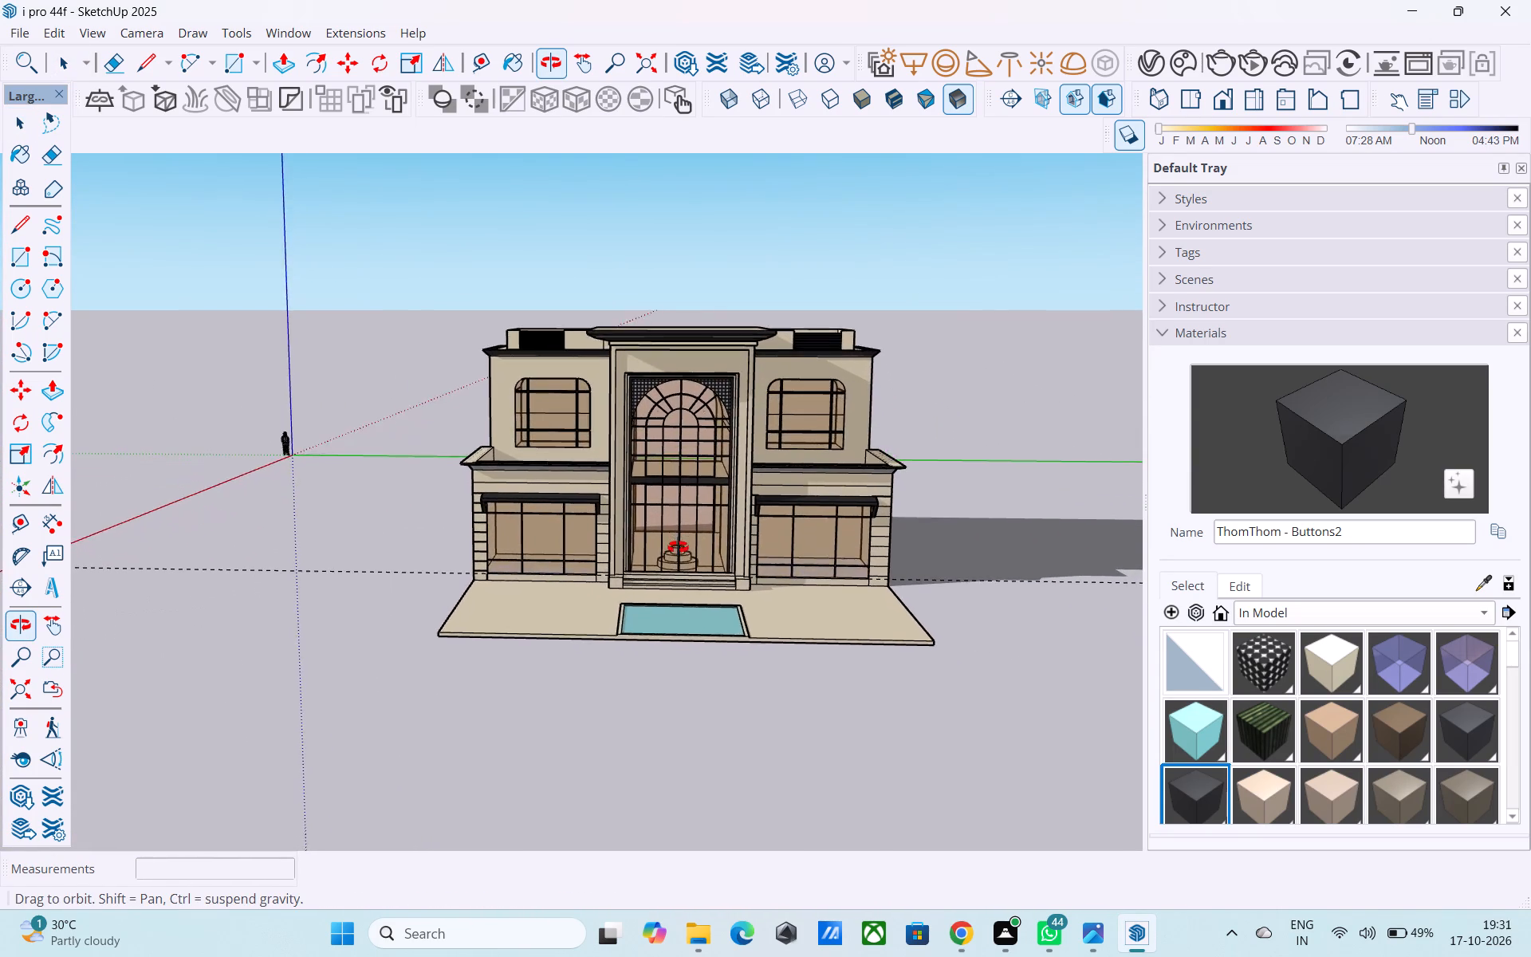
shift+middle_drag(678, 547, 683, 639)
shift+middle_drag(670, 664, 672, 571)
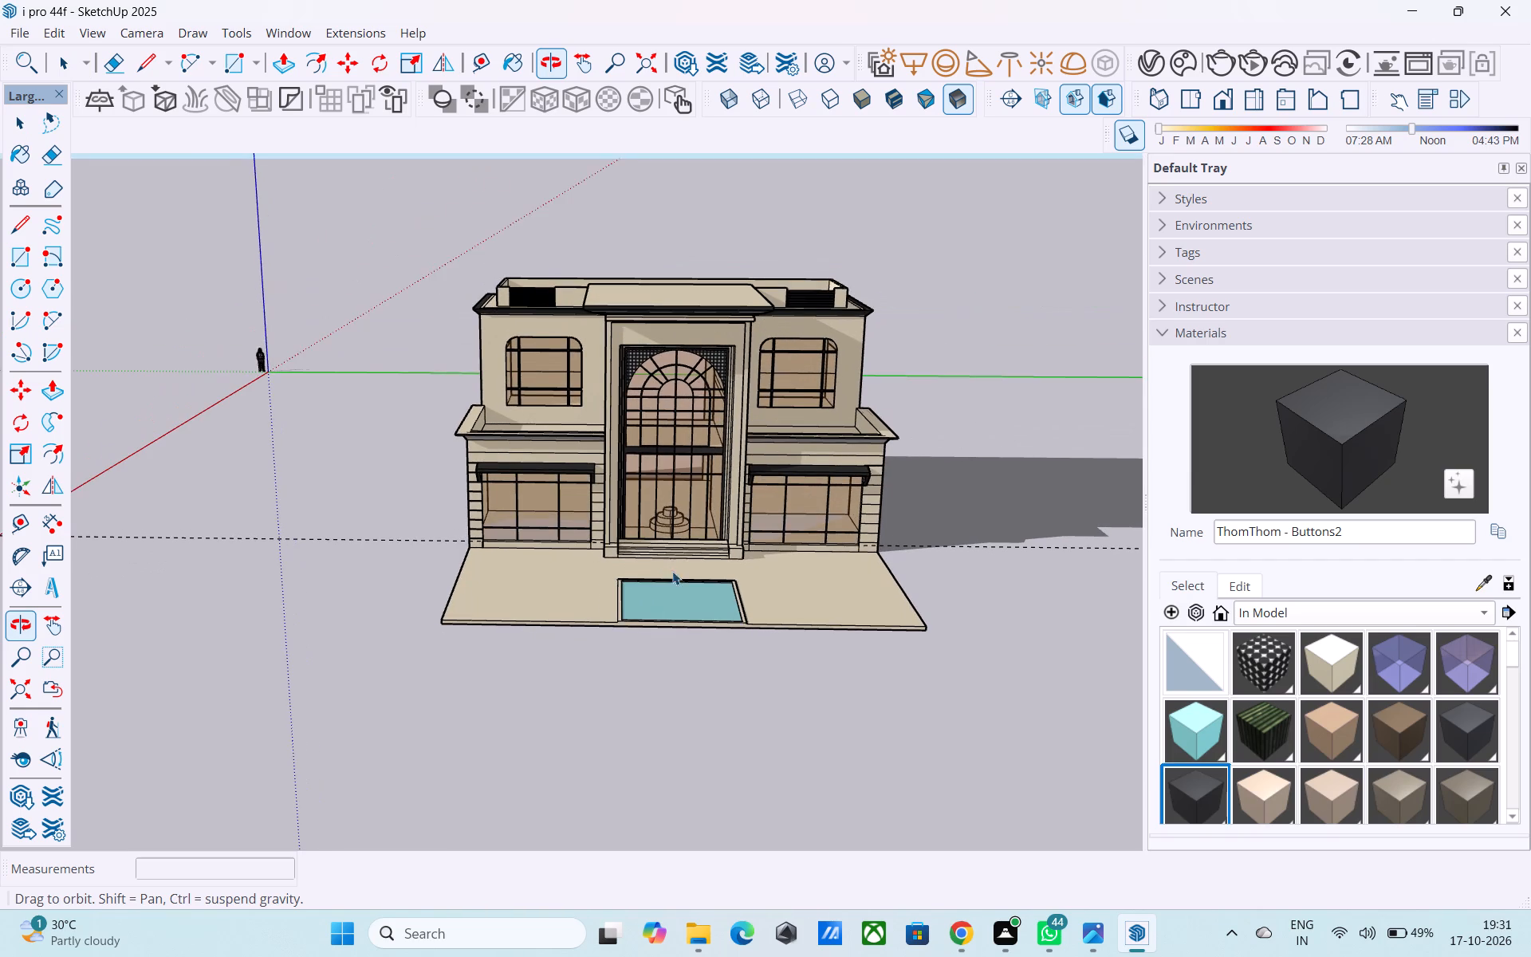
shift+middle_drag(683, 602, 684, 609)
shift+middle_drag(685, 609, 660, 611)
scroll(660, 611, up, 4)
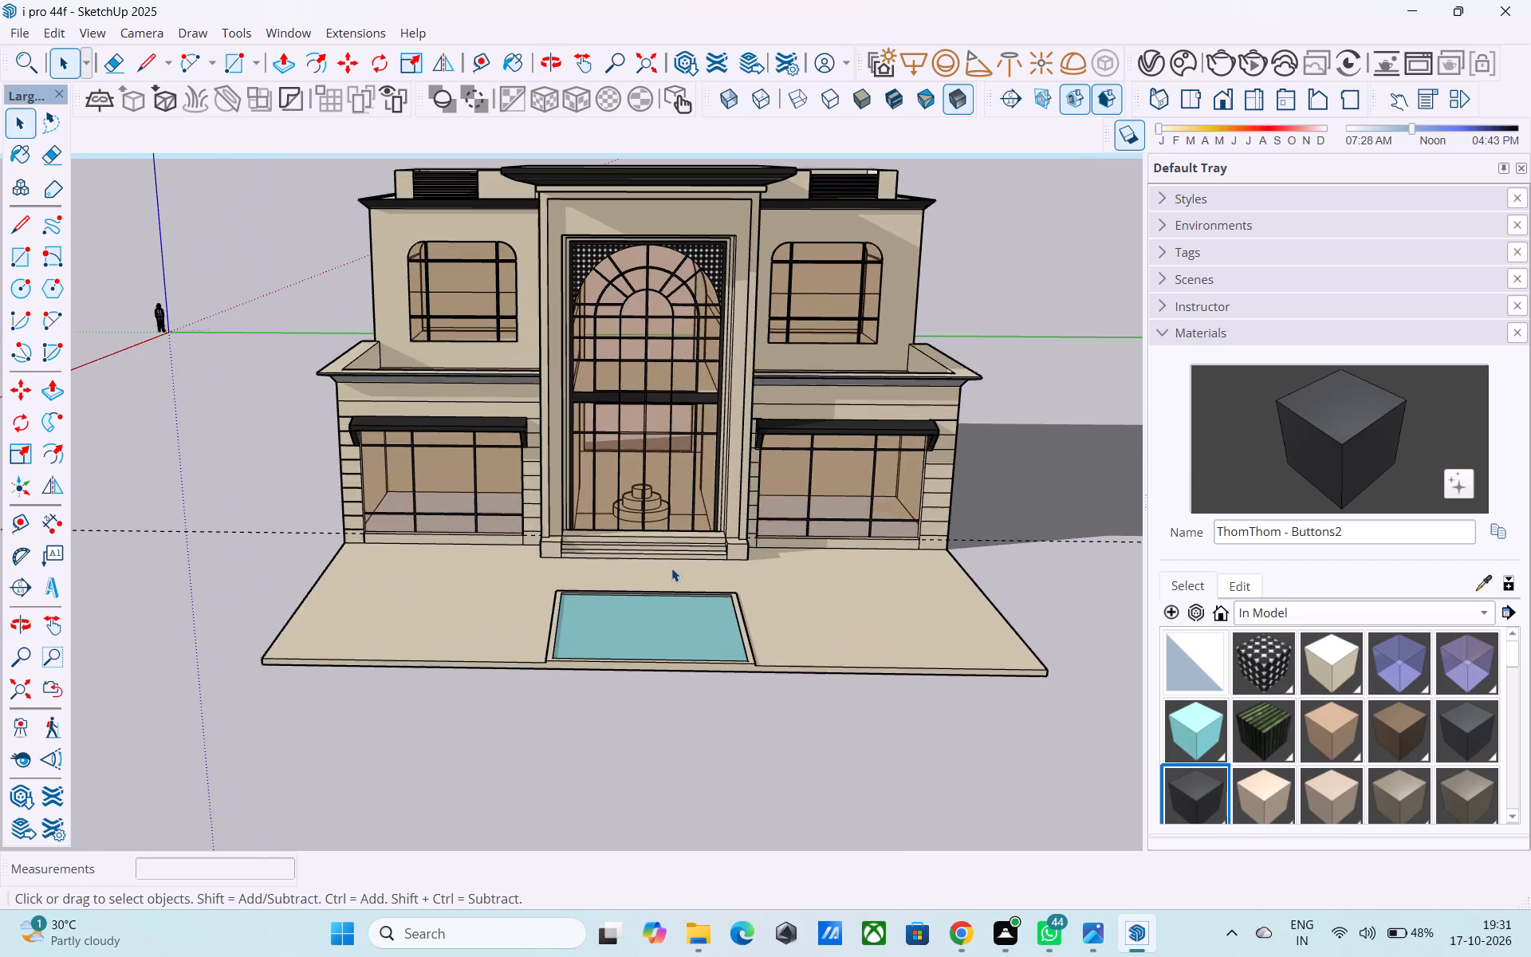
shift+middle_drag(672, 567, 742, 467)
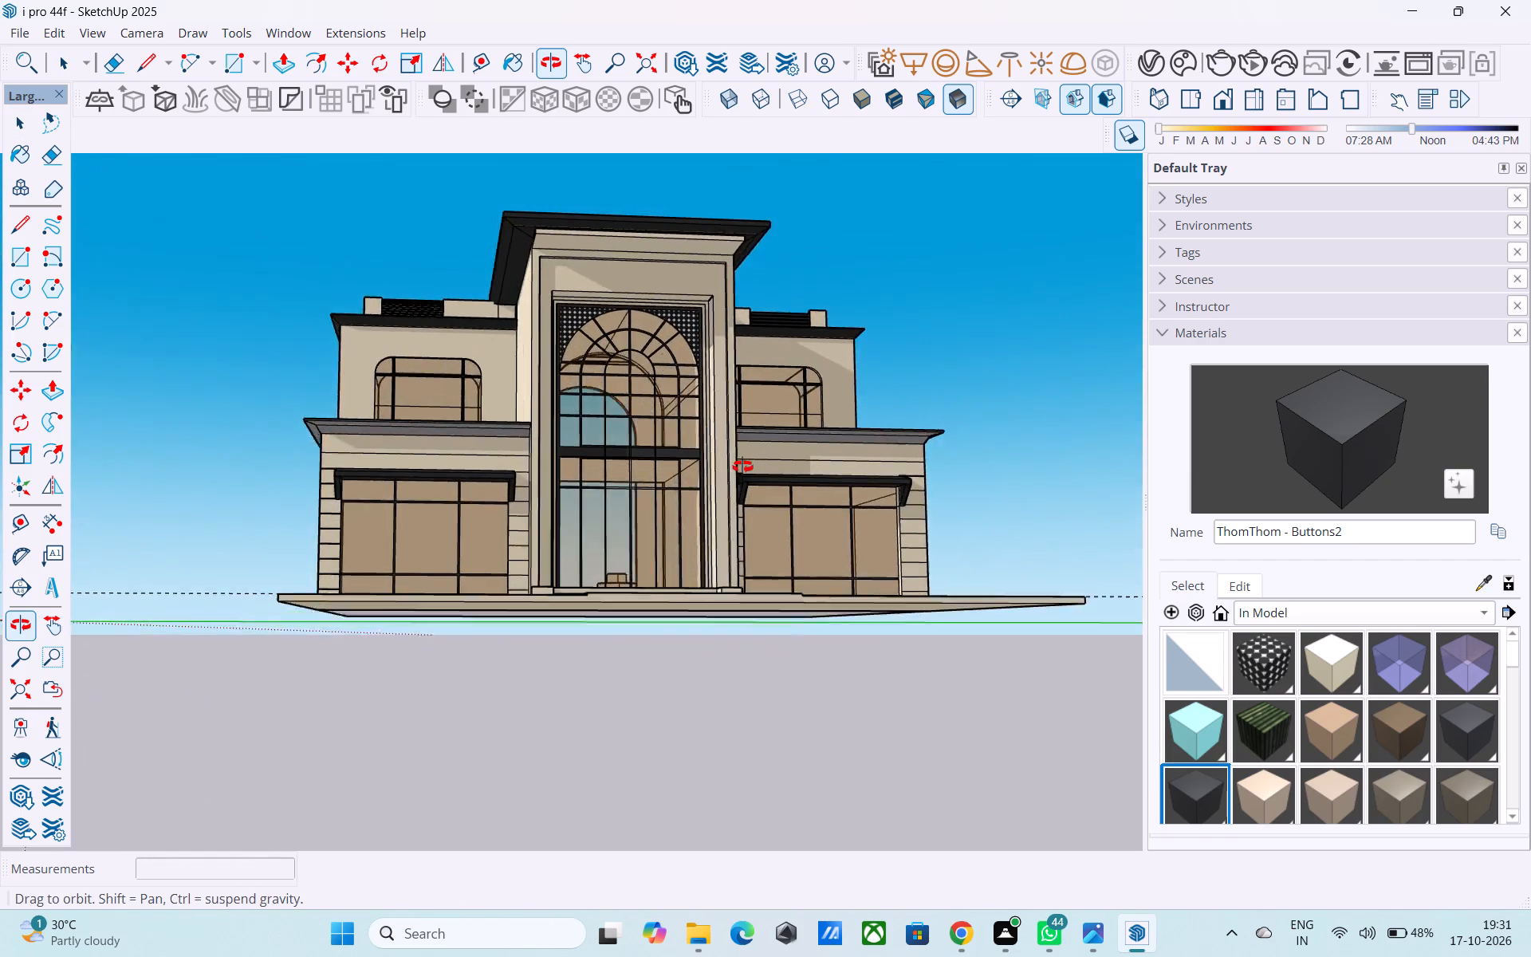
shift+middle_drag(742, 467, 734, 695)
middle_drag(734, 696, 907, 700)
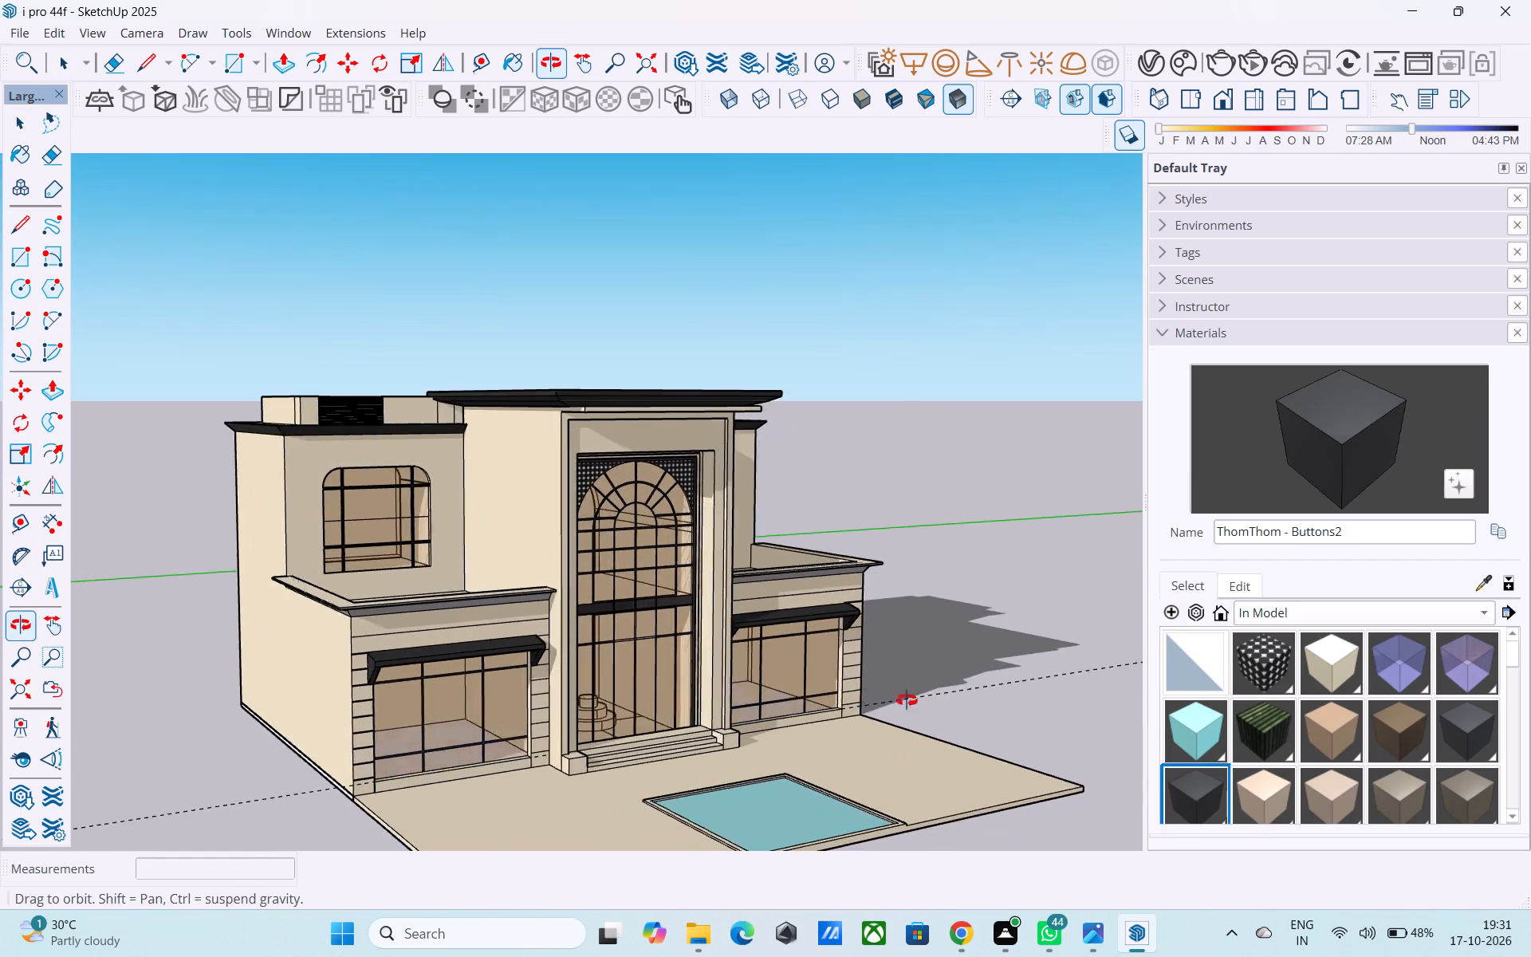
middle_drag(907, 700, 811, 690)
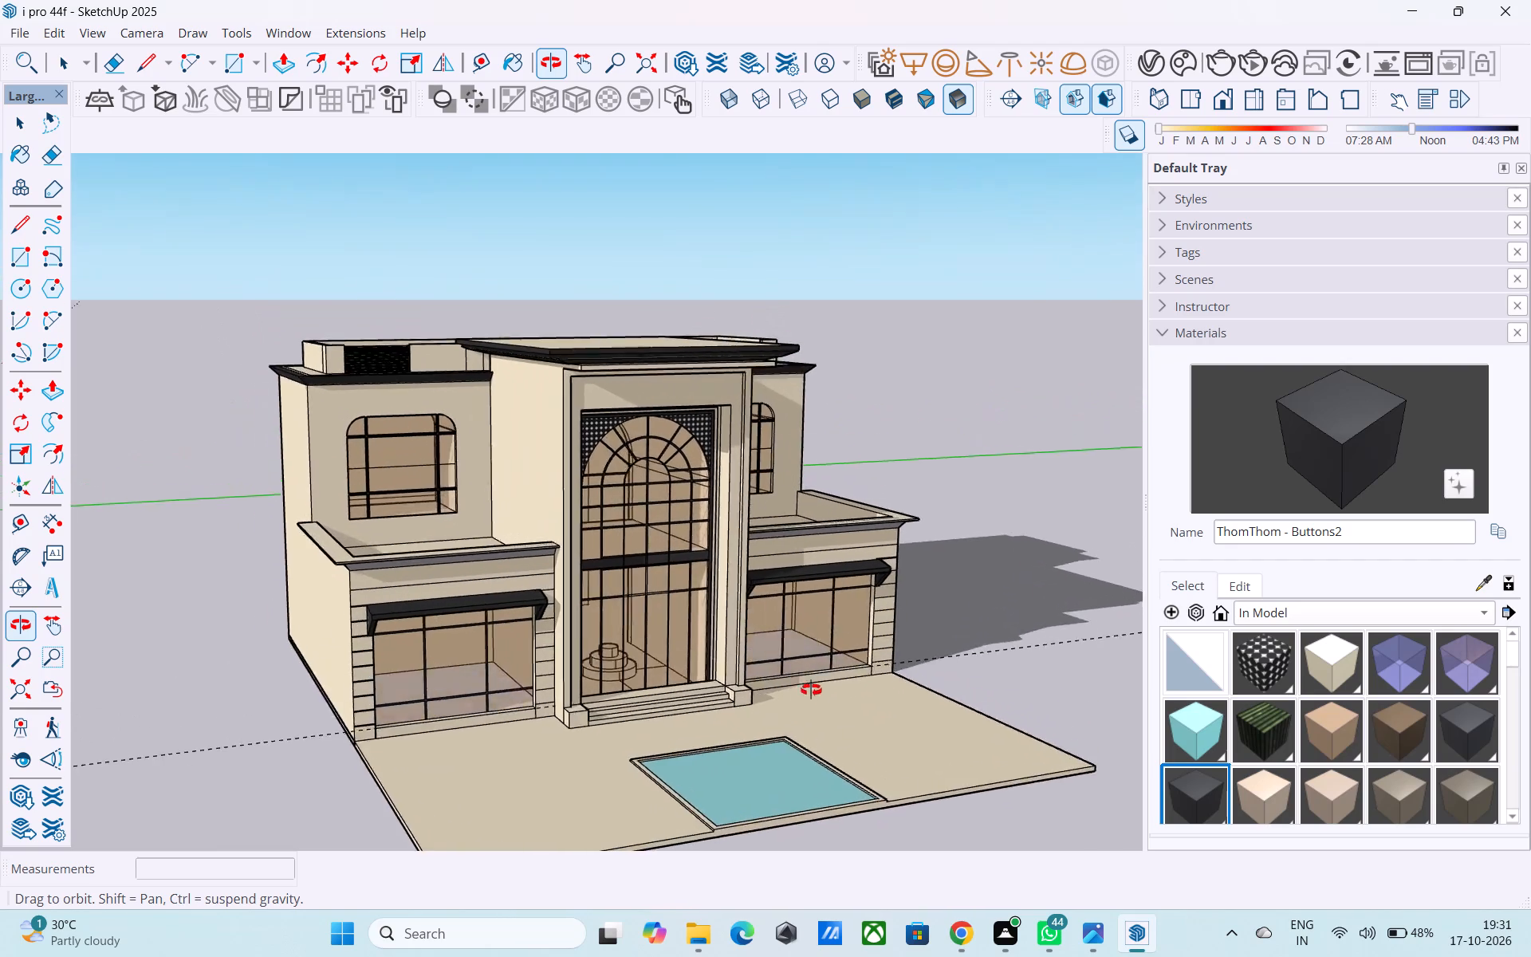
middle_drag(811, 690, 754, 710)
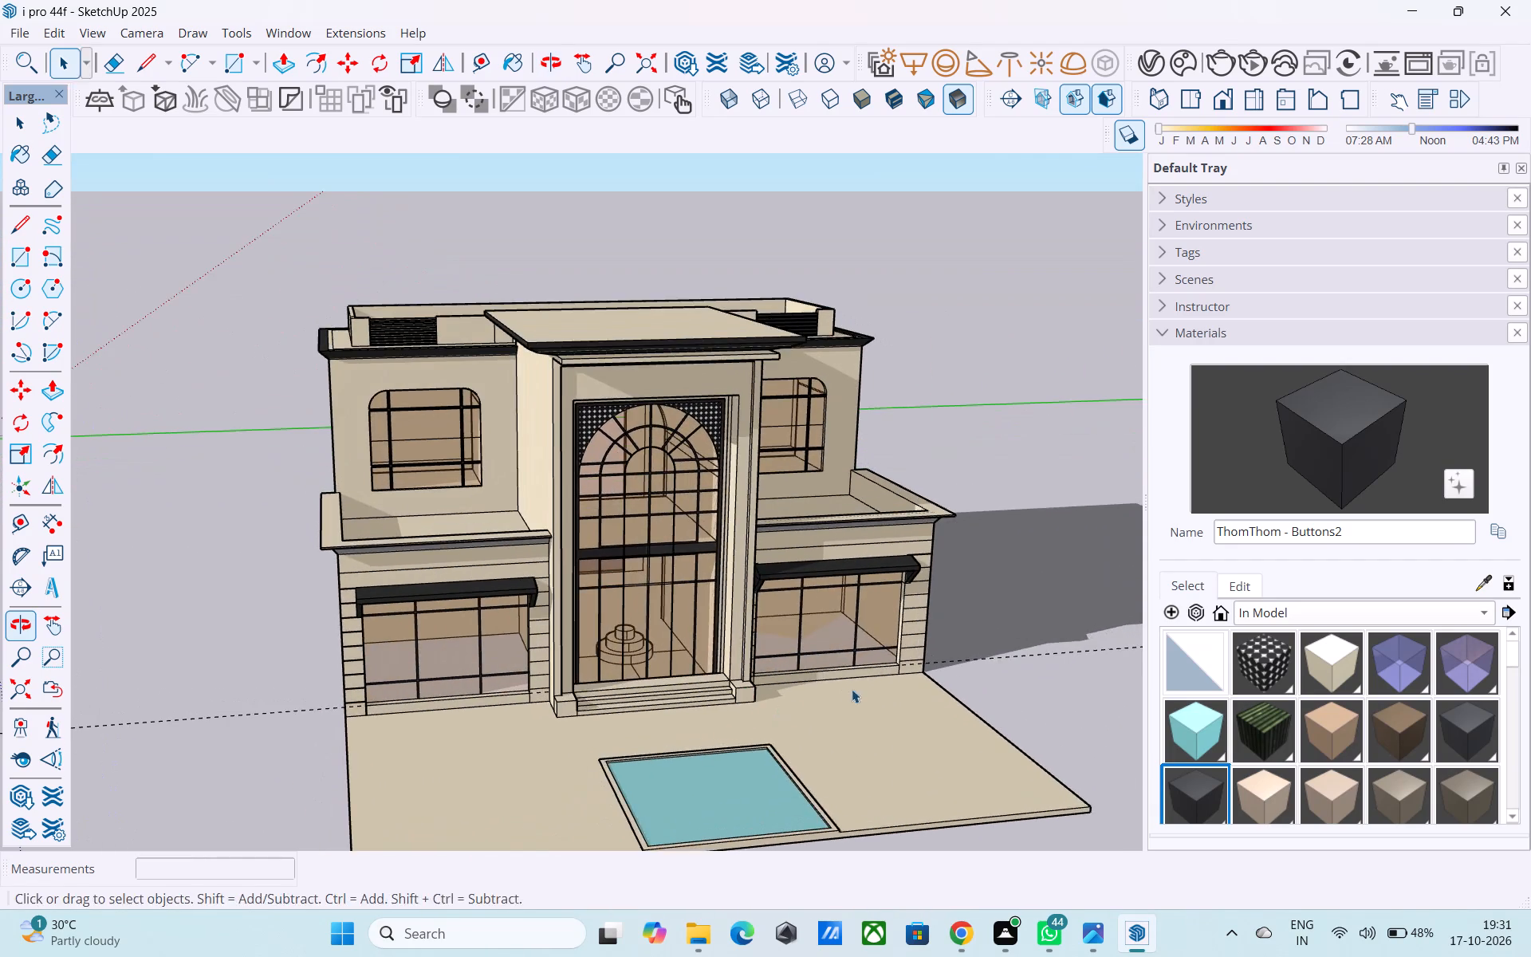
shift+middle_drag(836, 685, 807, 641)
middle_drag(950, 328, 980, 263)
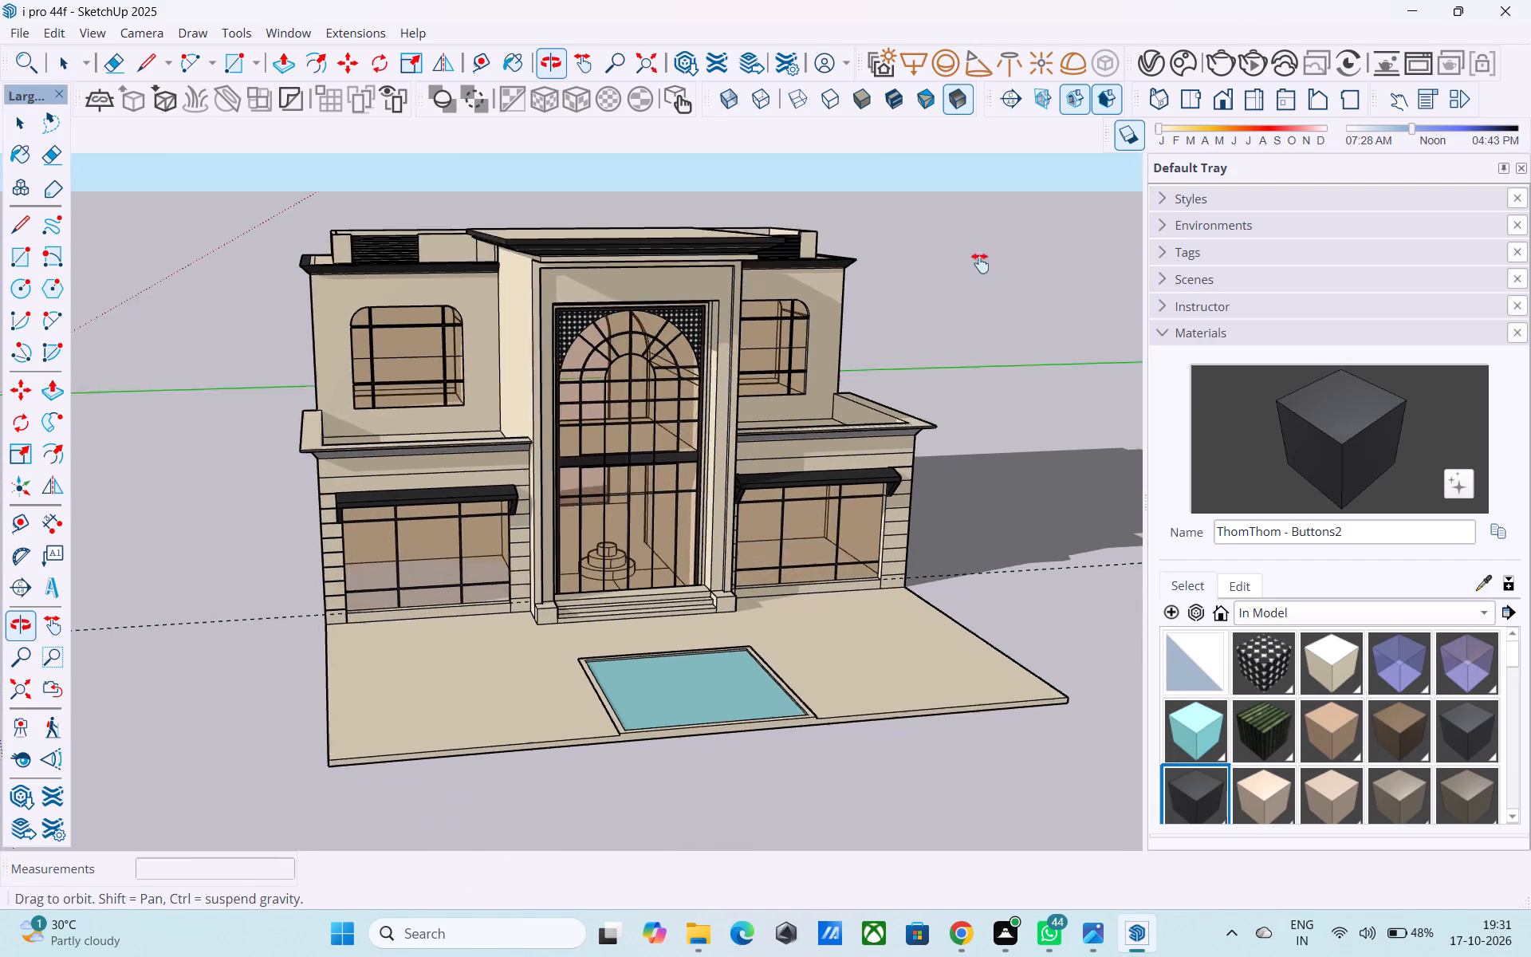
middle_drag(980, 263, 875, 187)
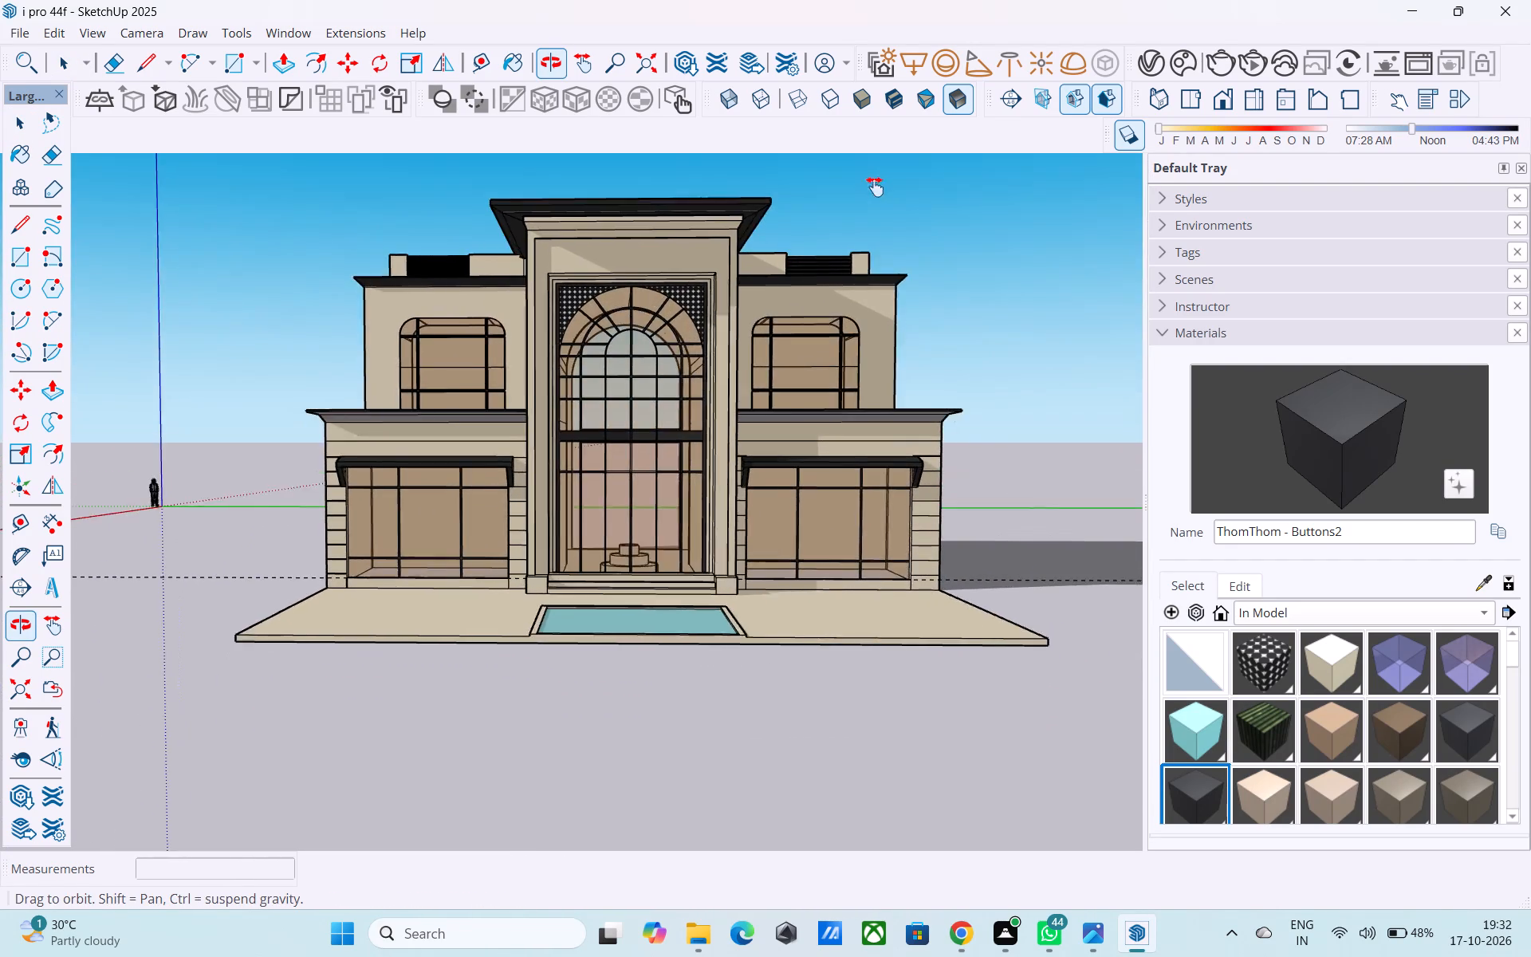
middle_drag(875, 187, 925, 212)
scroll(925, 216, up, 1)
shift+middle_drag(925, 216, 1028, 223)
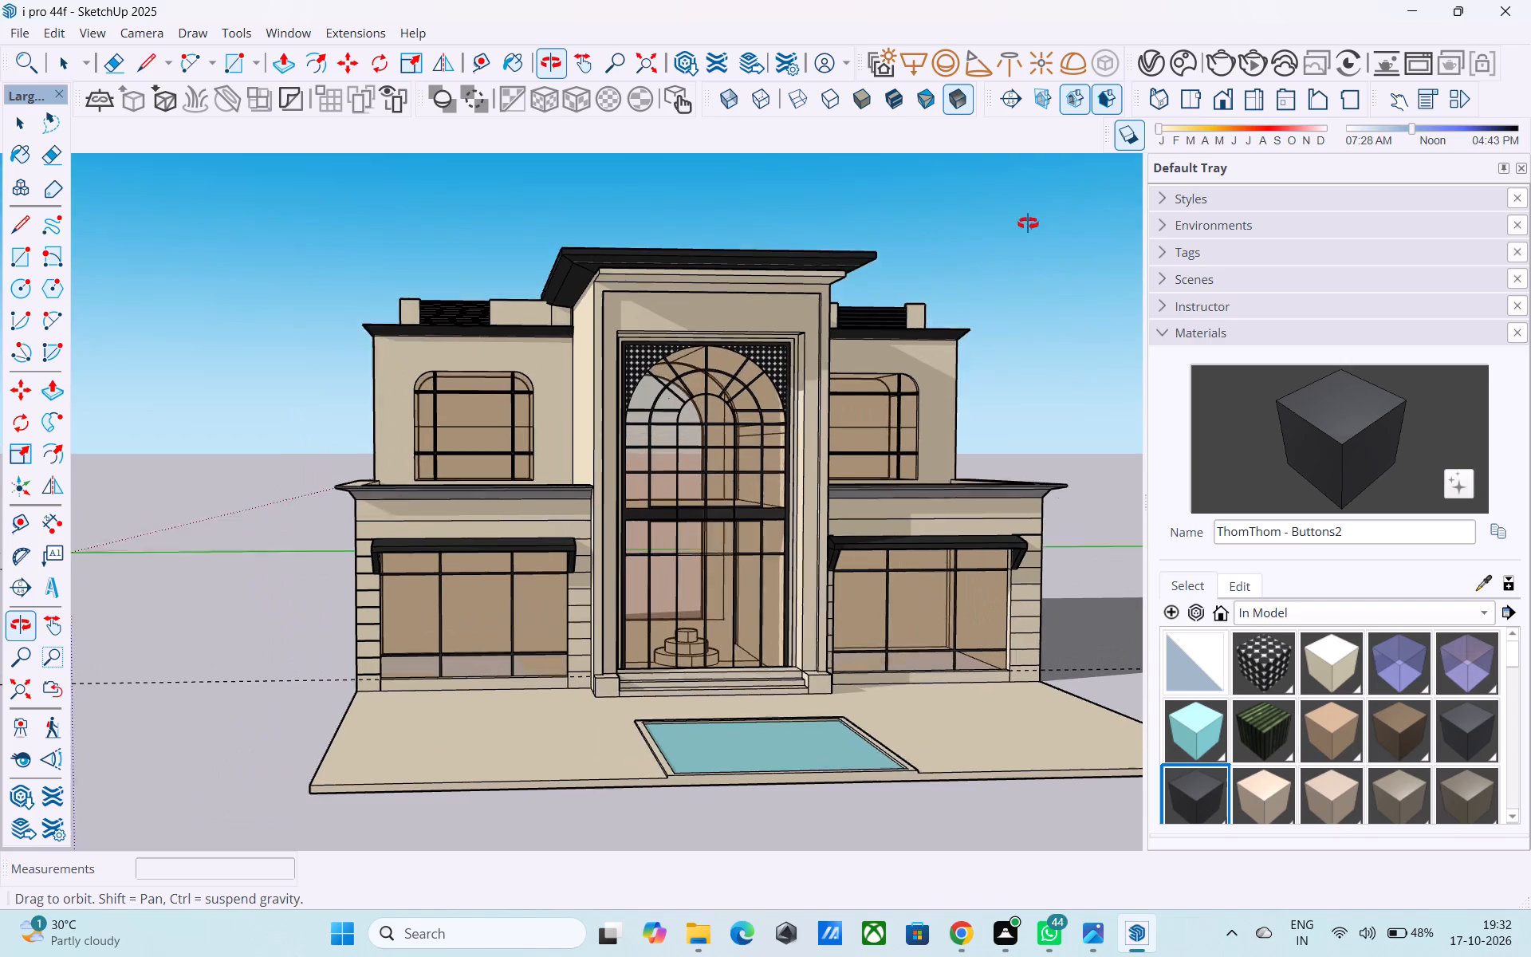
shift+middle_drag(1028, 223, 988, 240)
scroll(988, 239, up, 1)
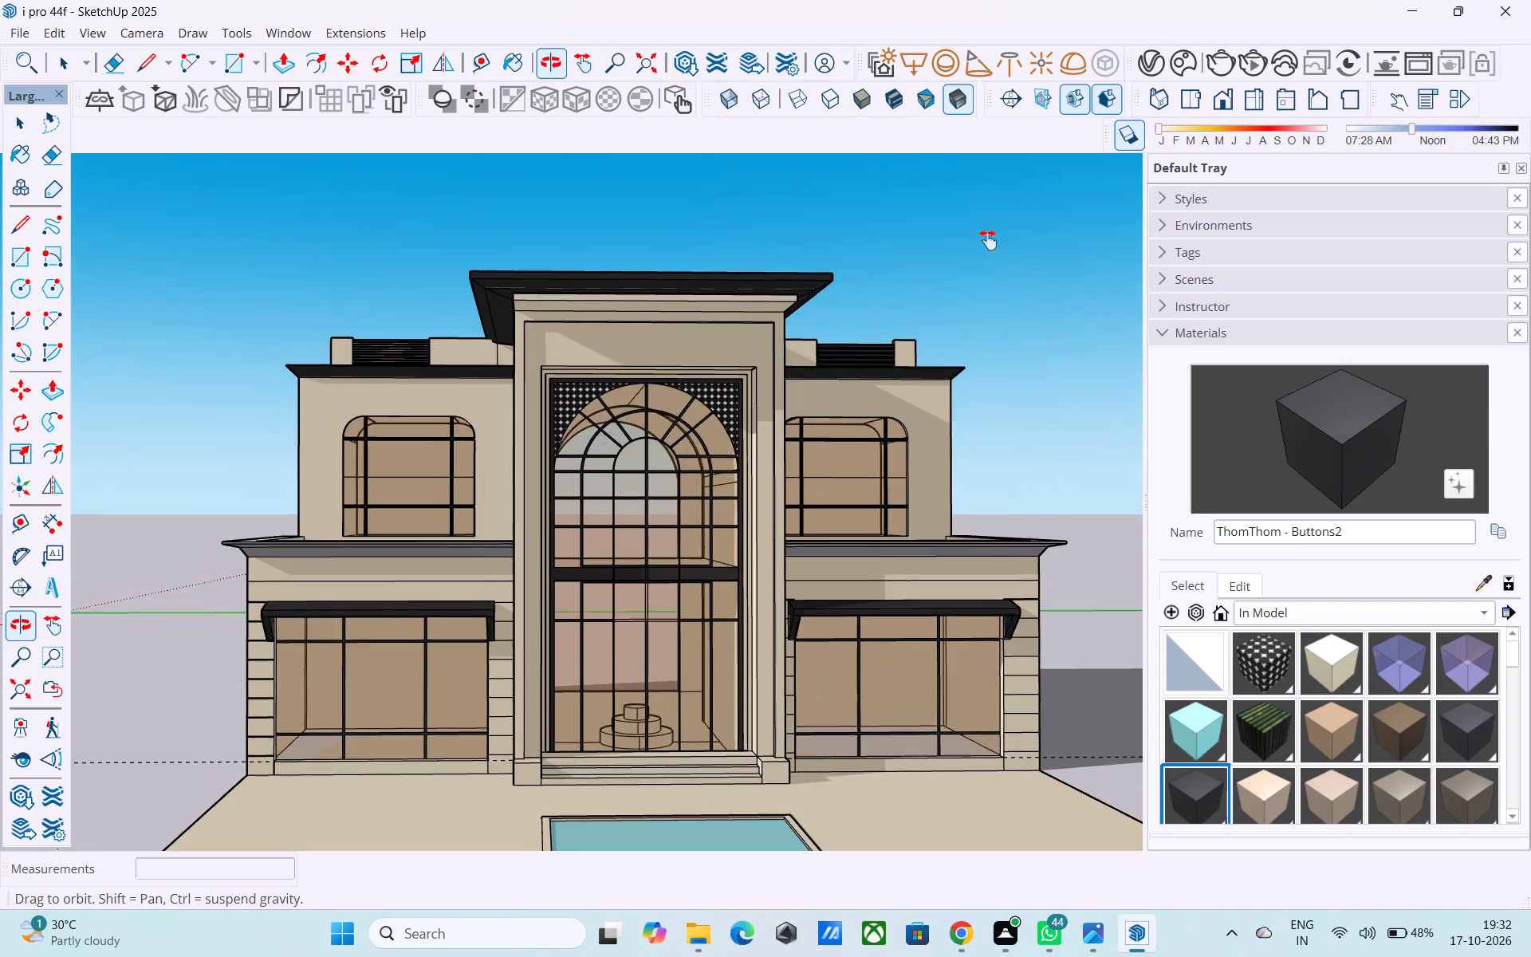
Render the slightly raised front view of the house with V-Ray, review the image and close the frame buffer.
shift+middle_drag(988, 240, 1008, 192)
scroll(1009, 192, down, 1)
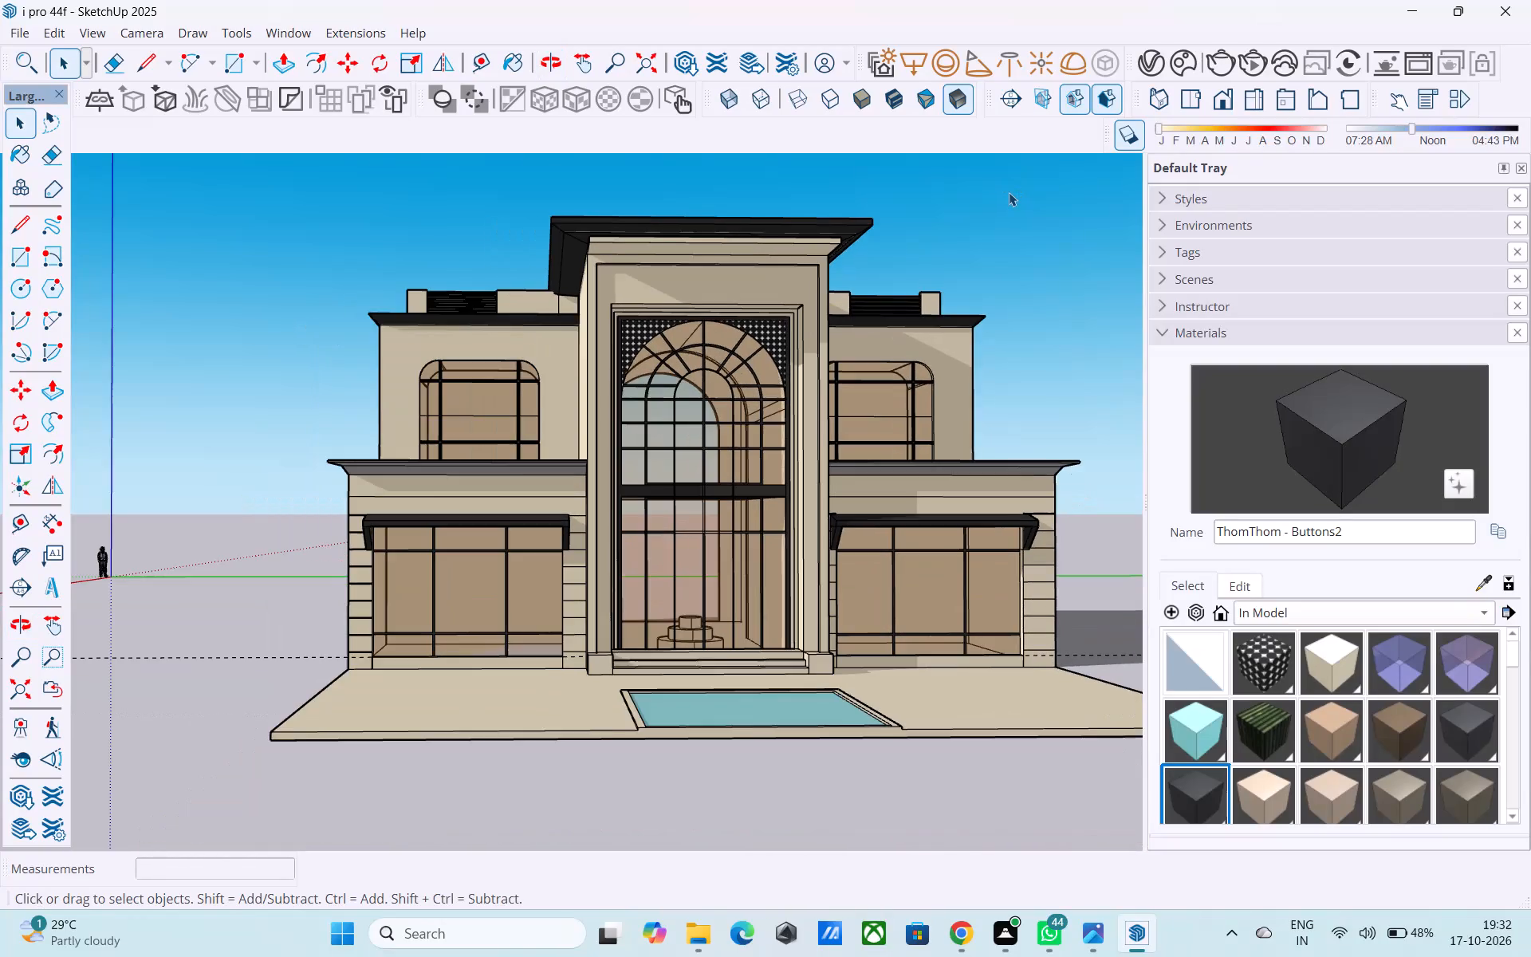
middle_drag(1009, 192, 959, 213)
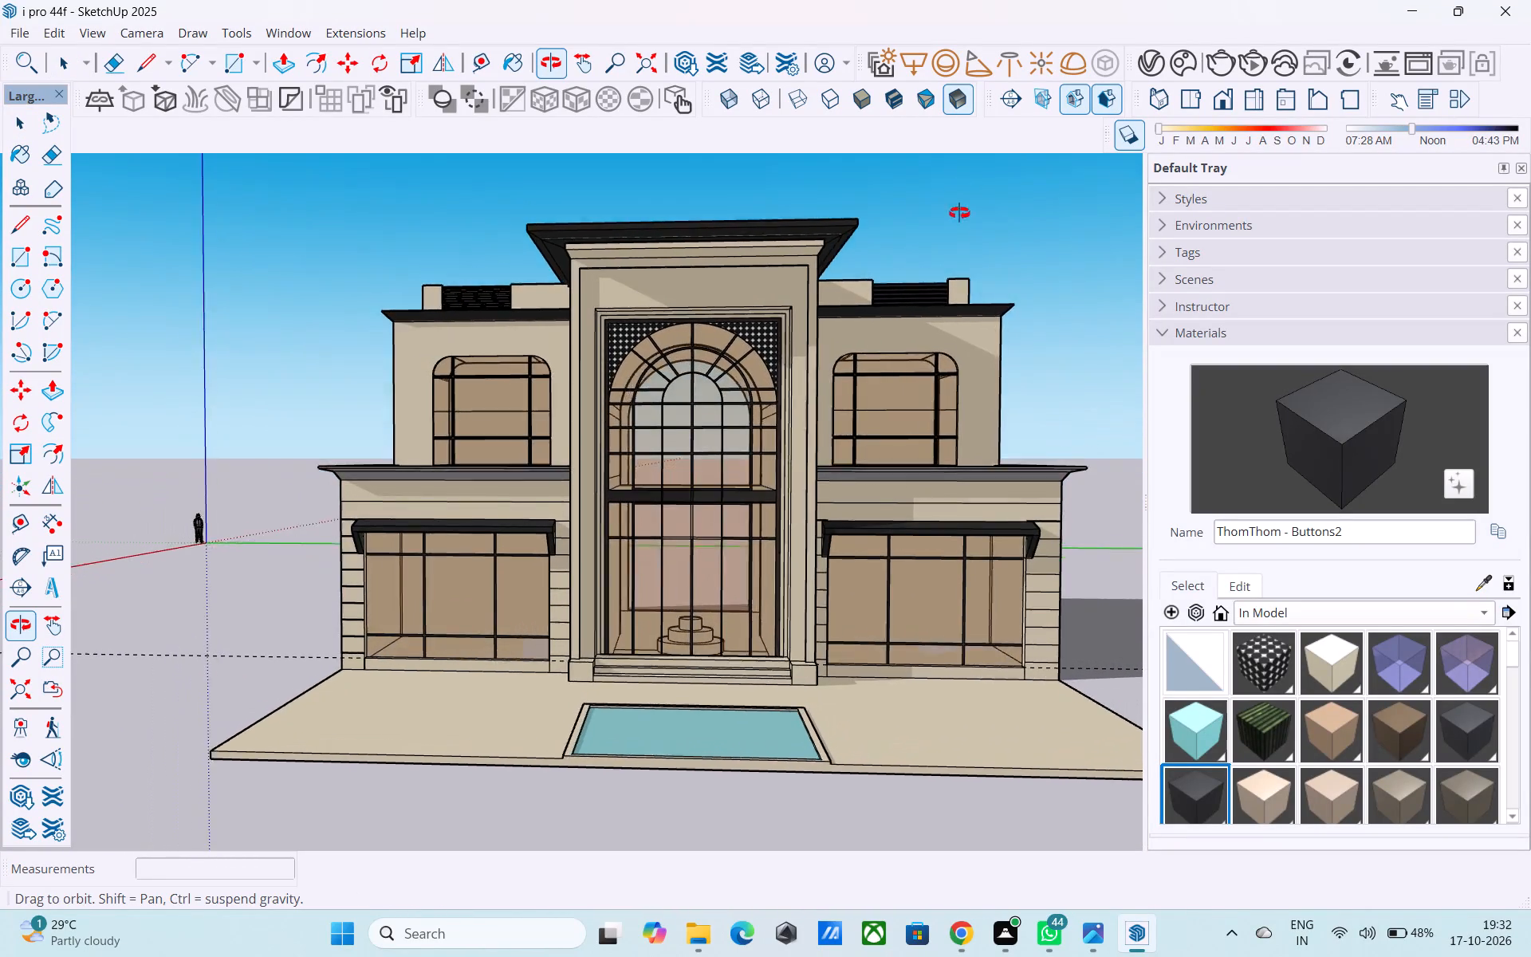
middle_drag(959, 213, 966, 253)
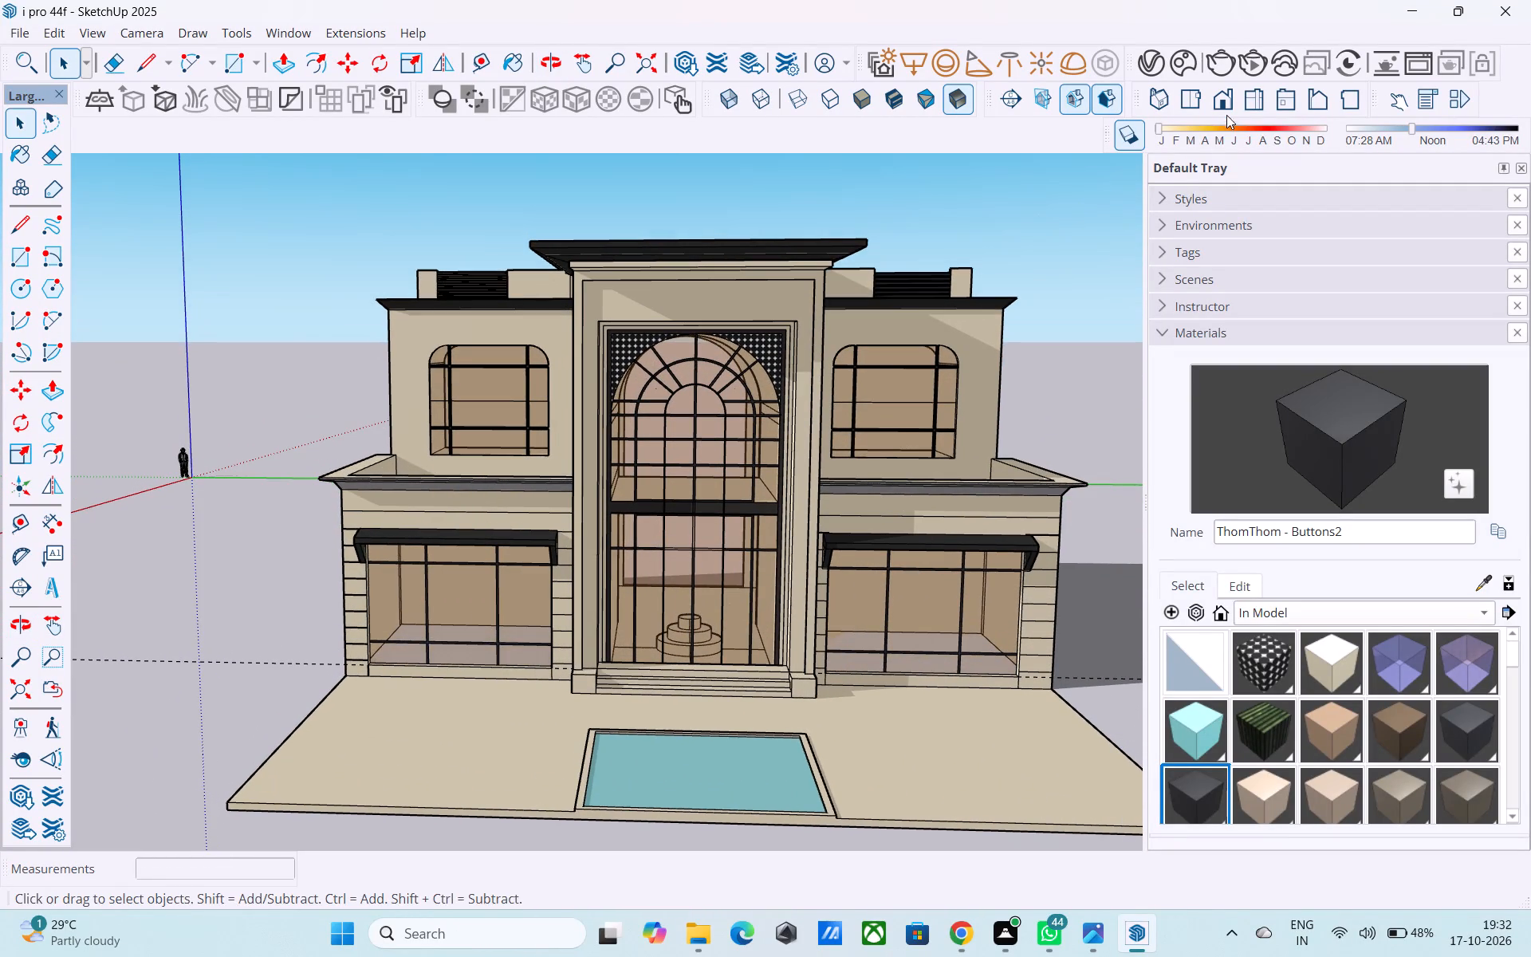
click(1208, 73)
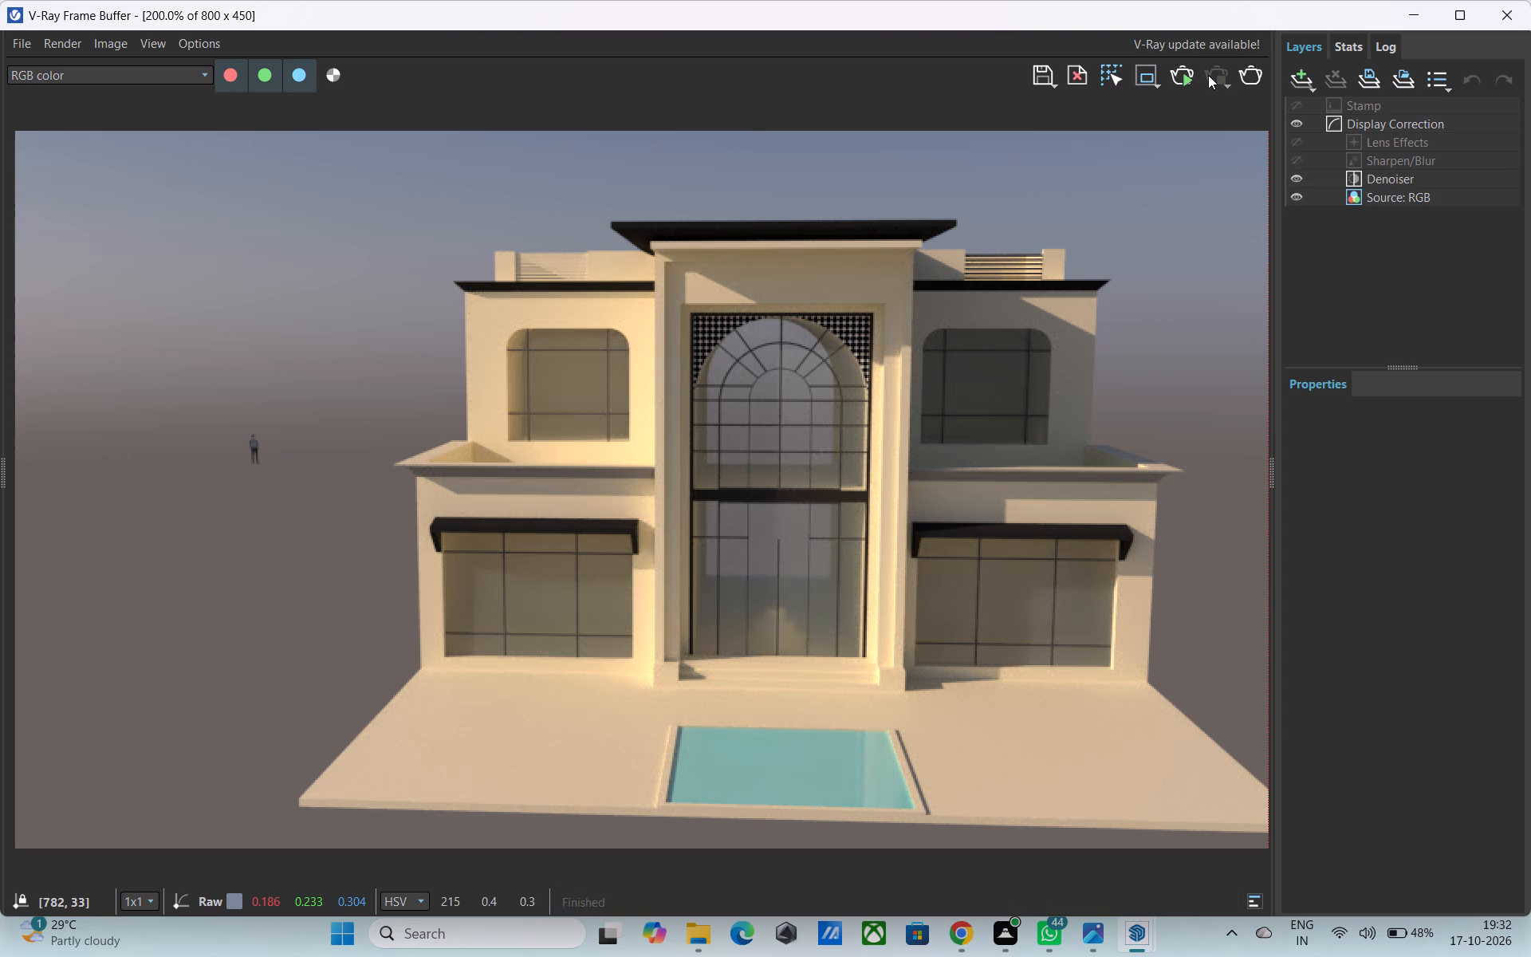
click(1499, 14)
Compare the house from the front and above with shadows off and on.
scroll(905, 492, down, 2)
middle_drag(905, 491, 966, 626)
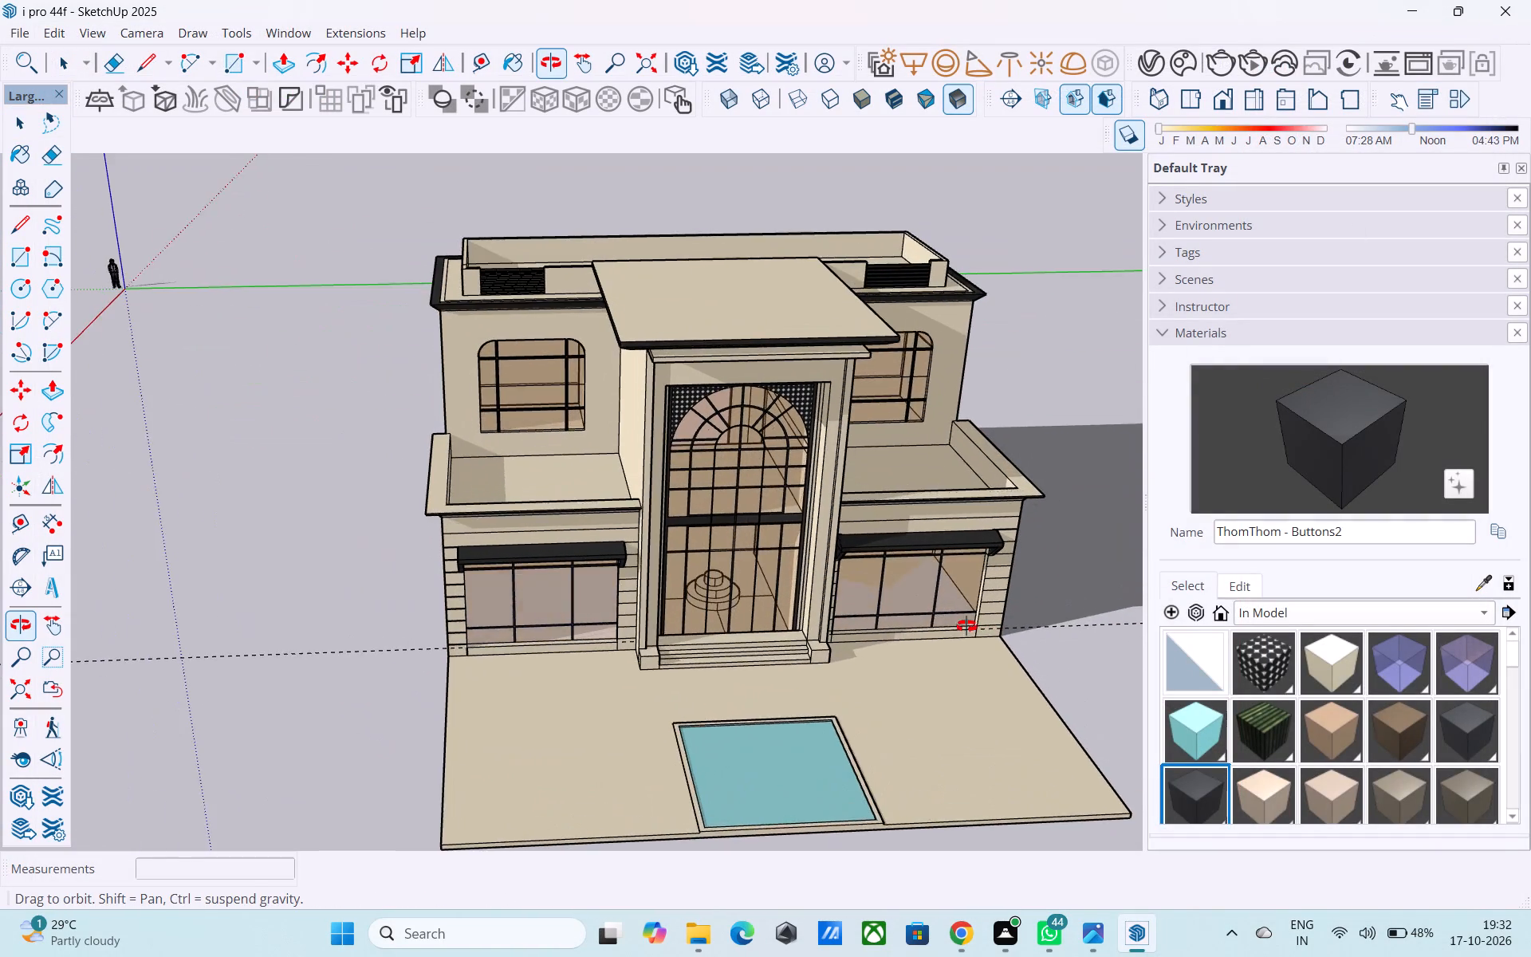
middle_drag(966, 626, 915, 557)
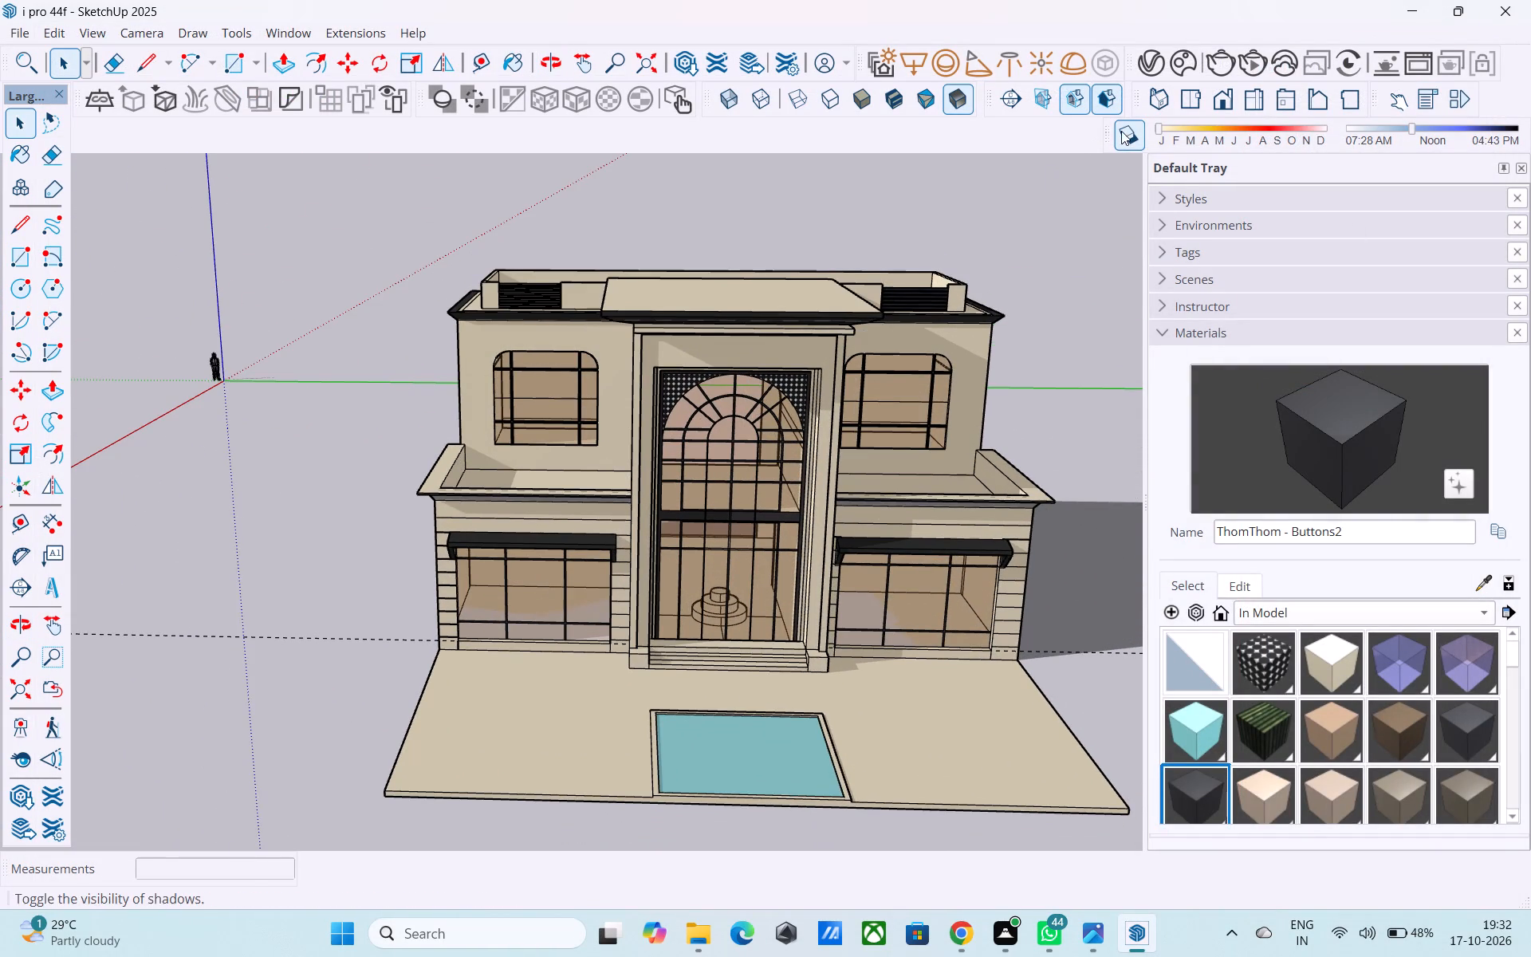
click(1122, 131)
middle_drag(986, 443, 1103, 464)
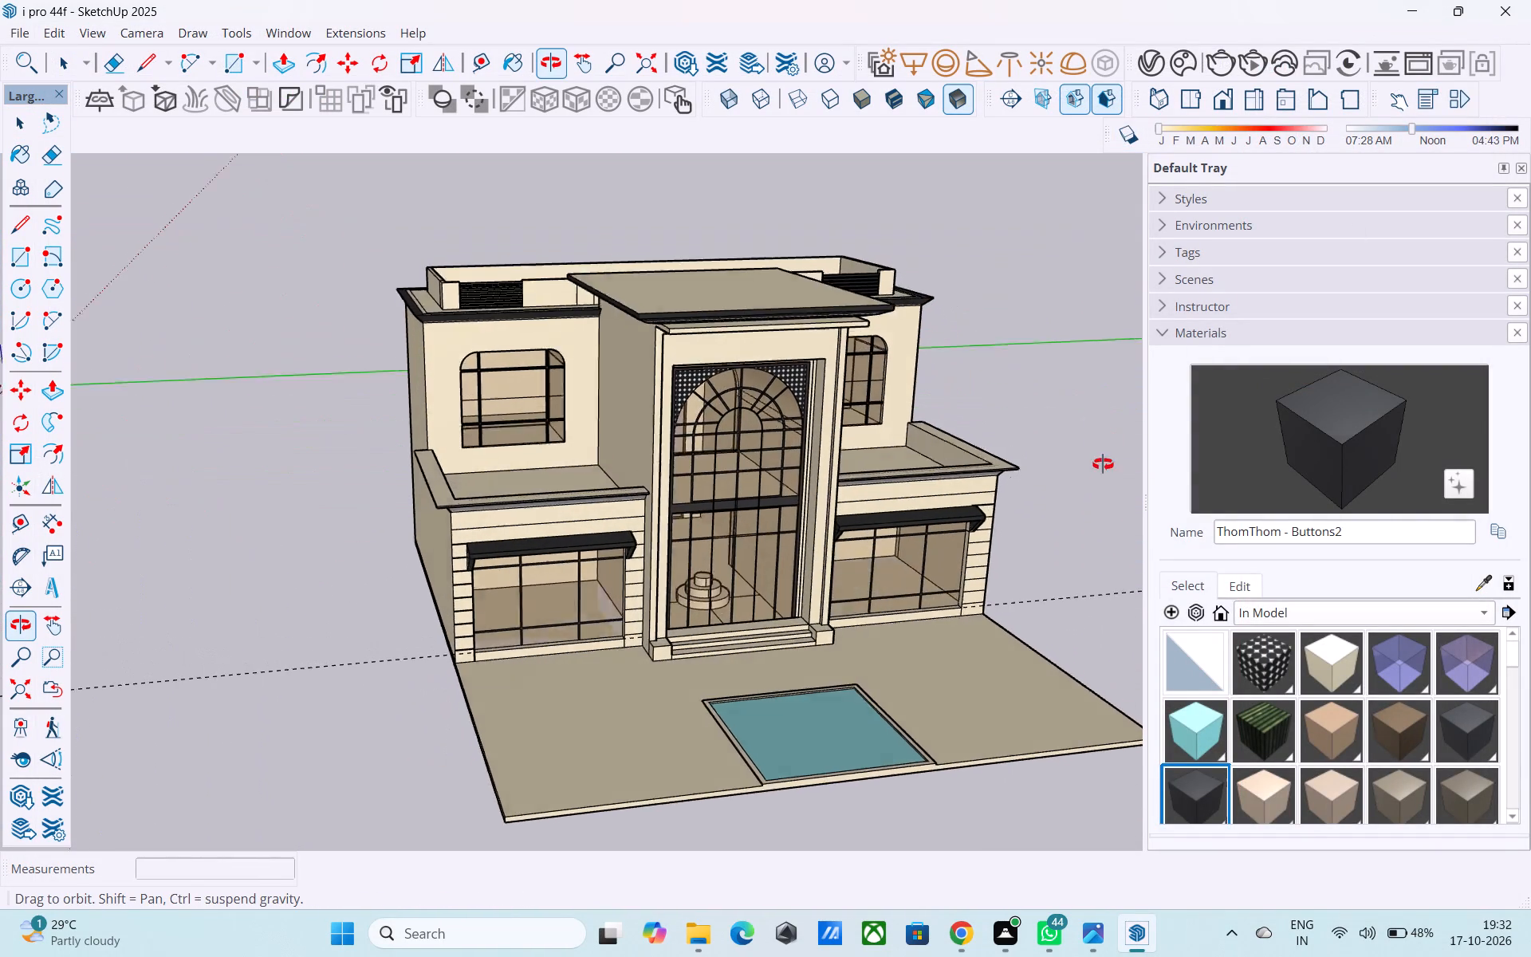
middle_drag(1103, 464, 1096, 451)
click(1123, 133)
Examine the shadowed house from the front, above and both sides, checking the facade, roof railings and pool terrace.
middle_drag(891, 430, 926, 381)
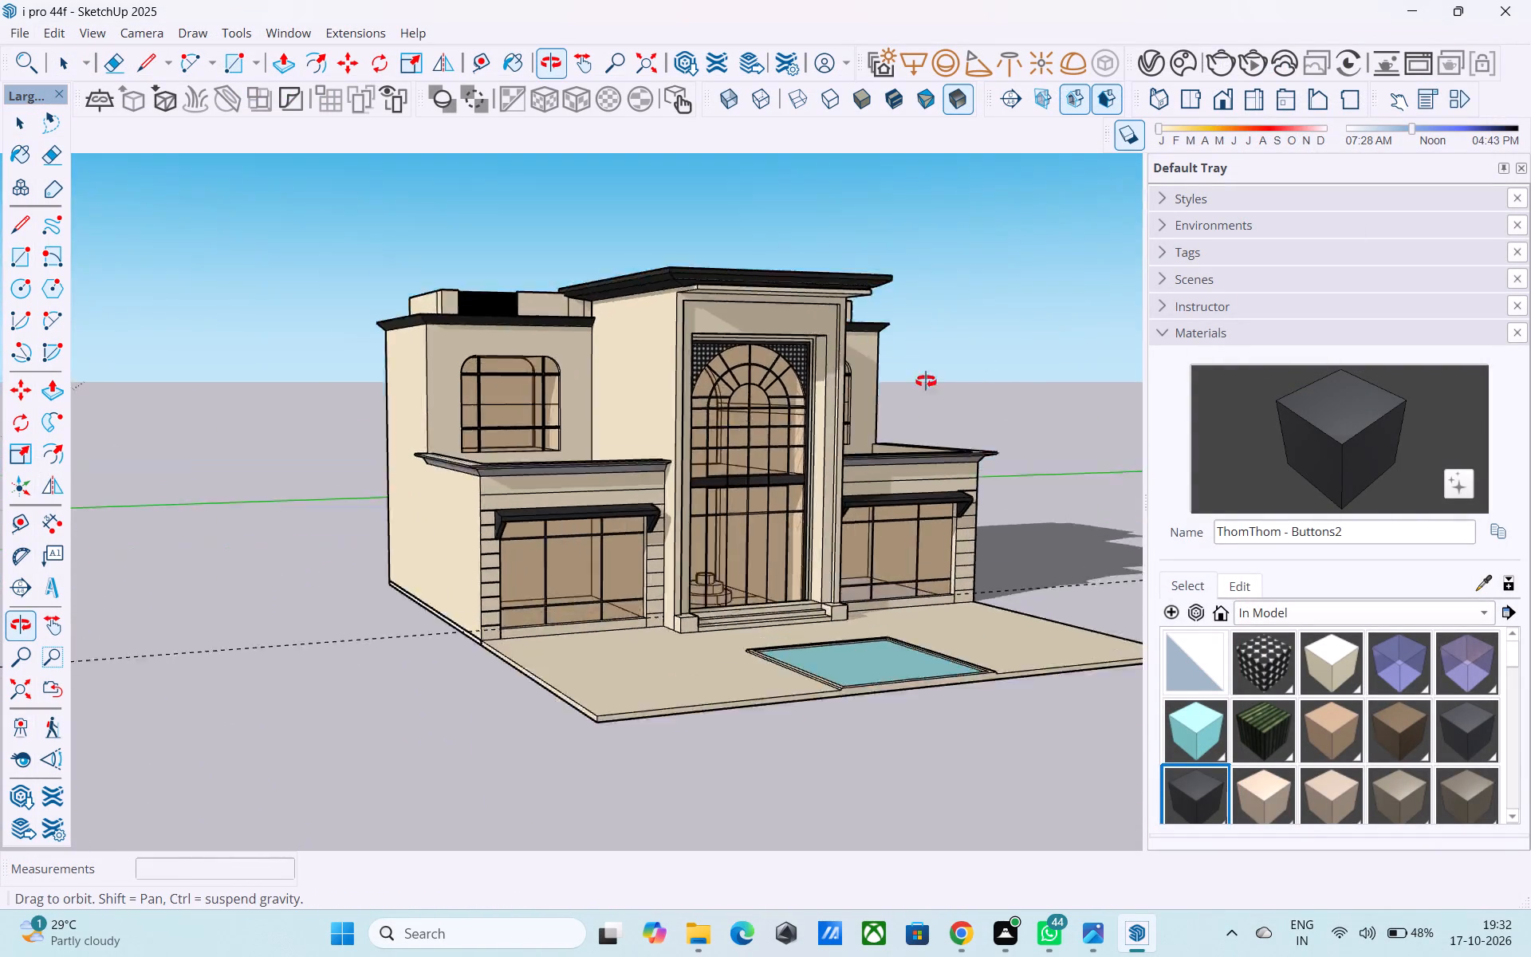
scroll(938, 372, up, 1)
middle_drag(926, 381, 629, 384)
scroll(586, 378, down, 2)
middle_drag(583, 388, 789, 435)
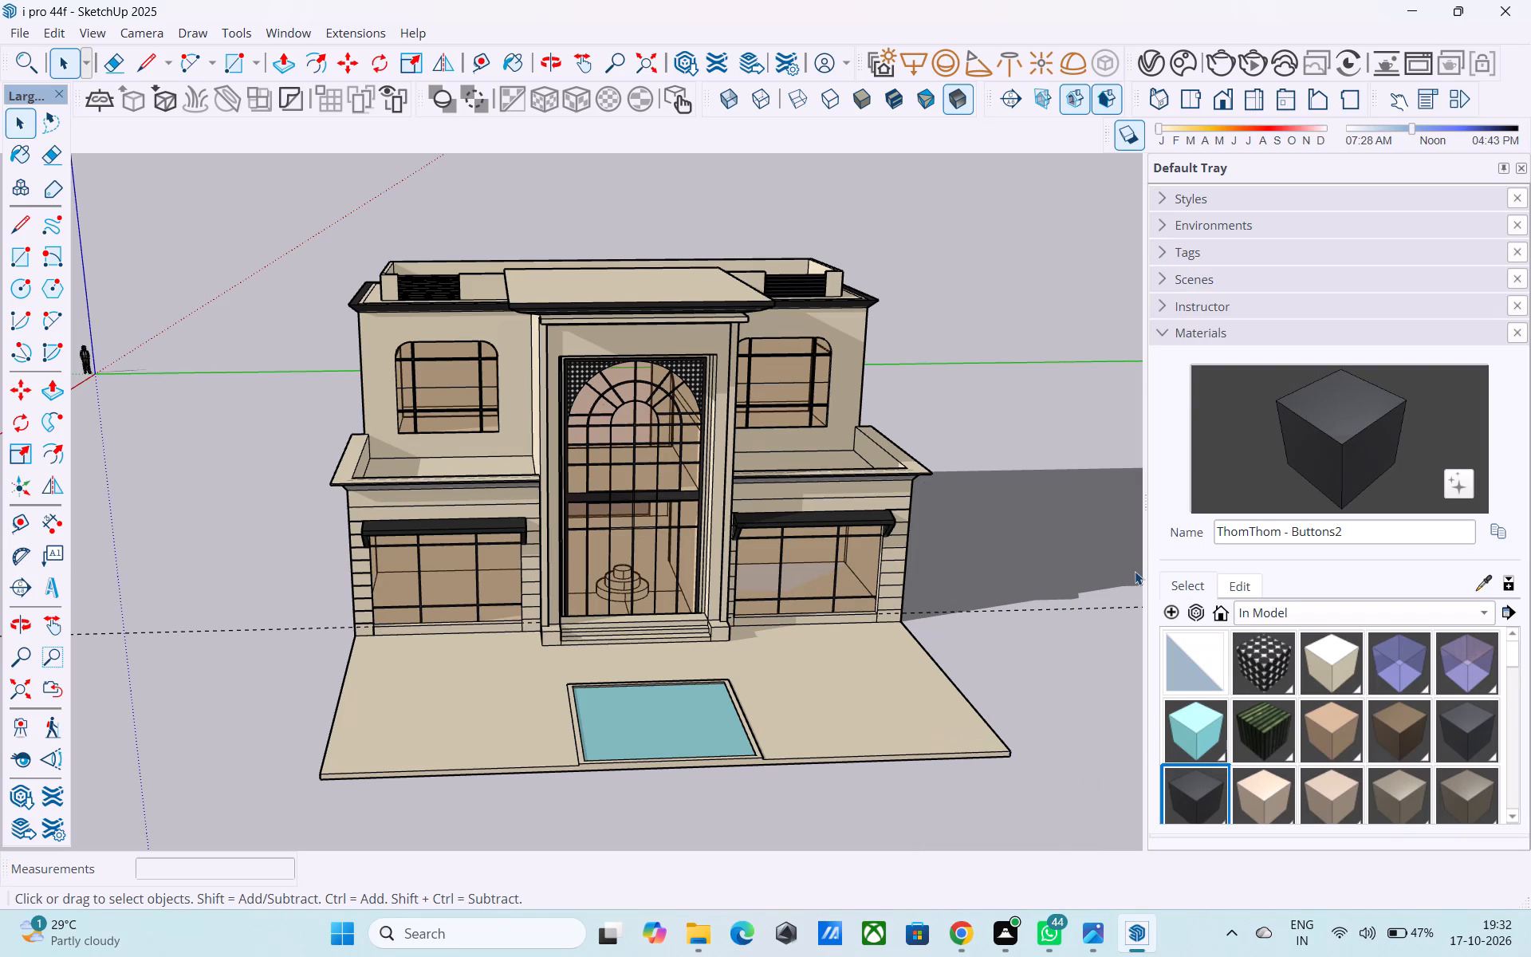
middle_drag(923, 447, 763, 576)
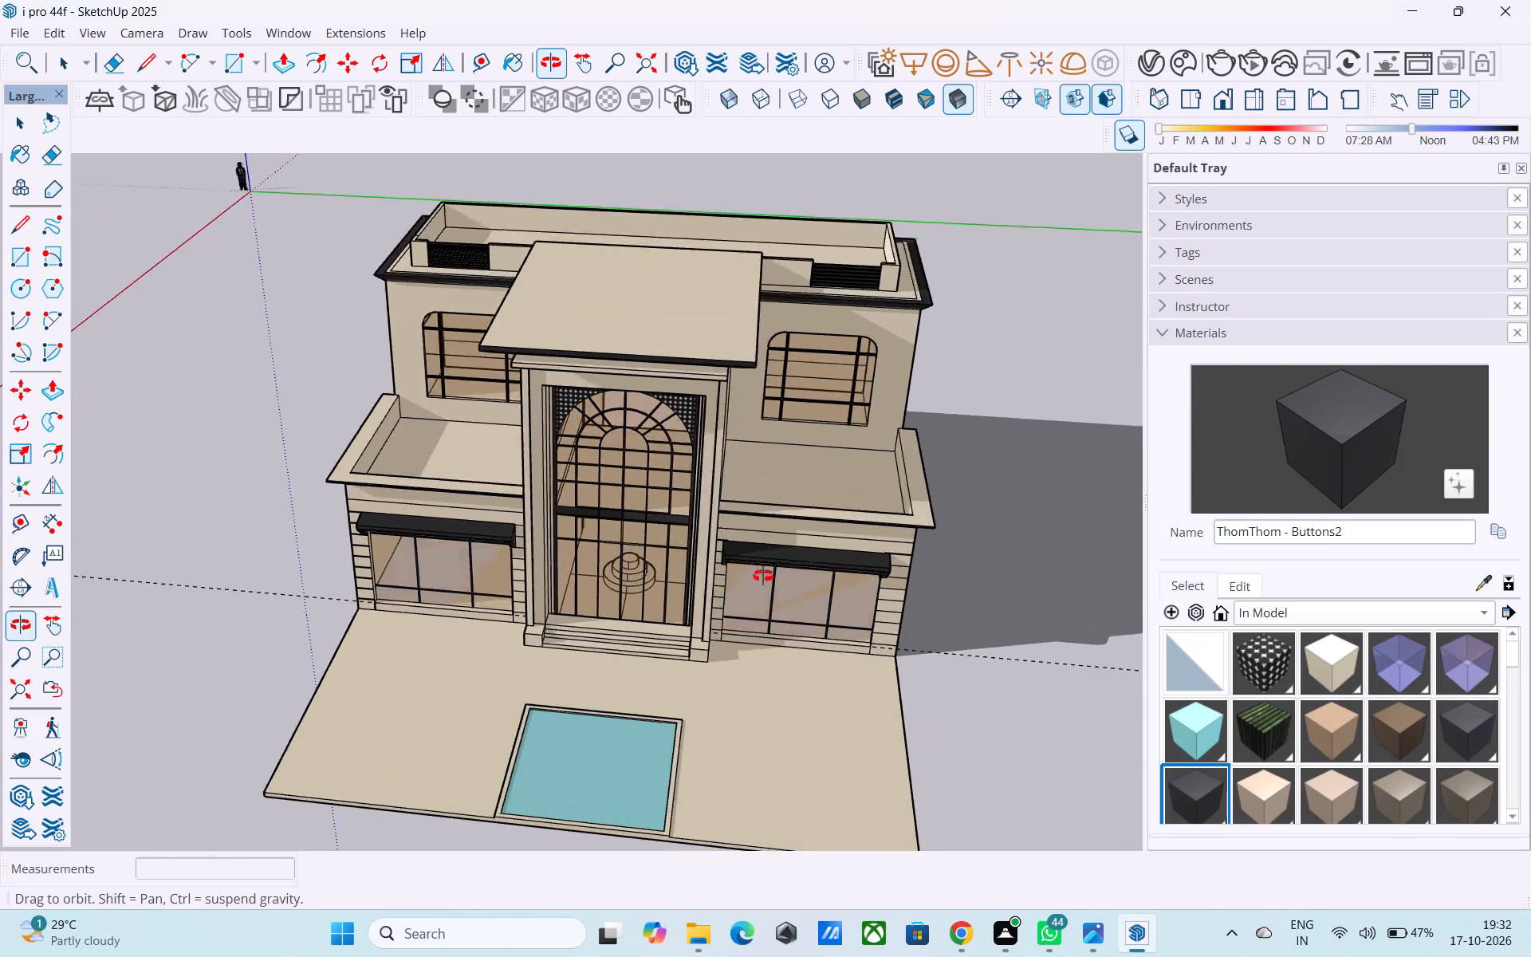
middle_drag(763, 576, 422, 611)
middle_drag(729, 603, 645, 412)
scroll(642, 410, up, 4)
scroll(645, 413, down, 4)
middle_drag(671, 427, 871, 475)
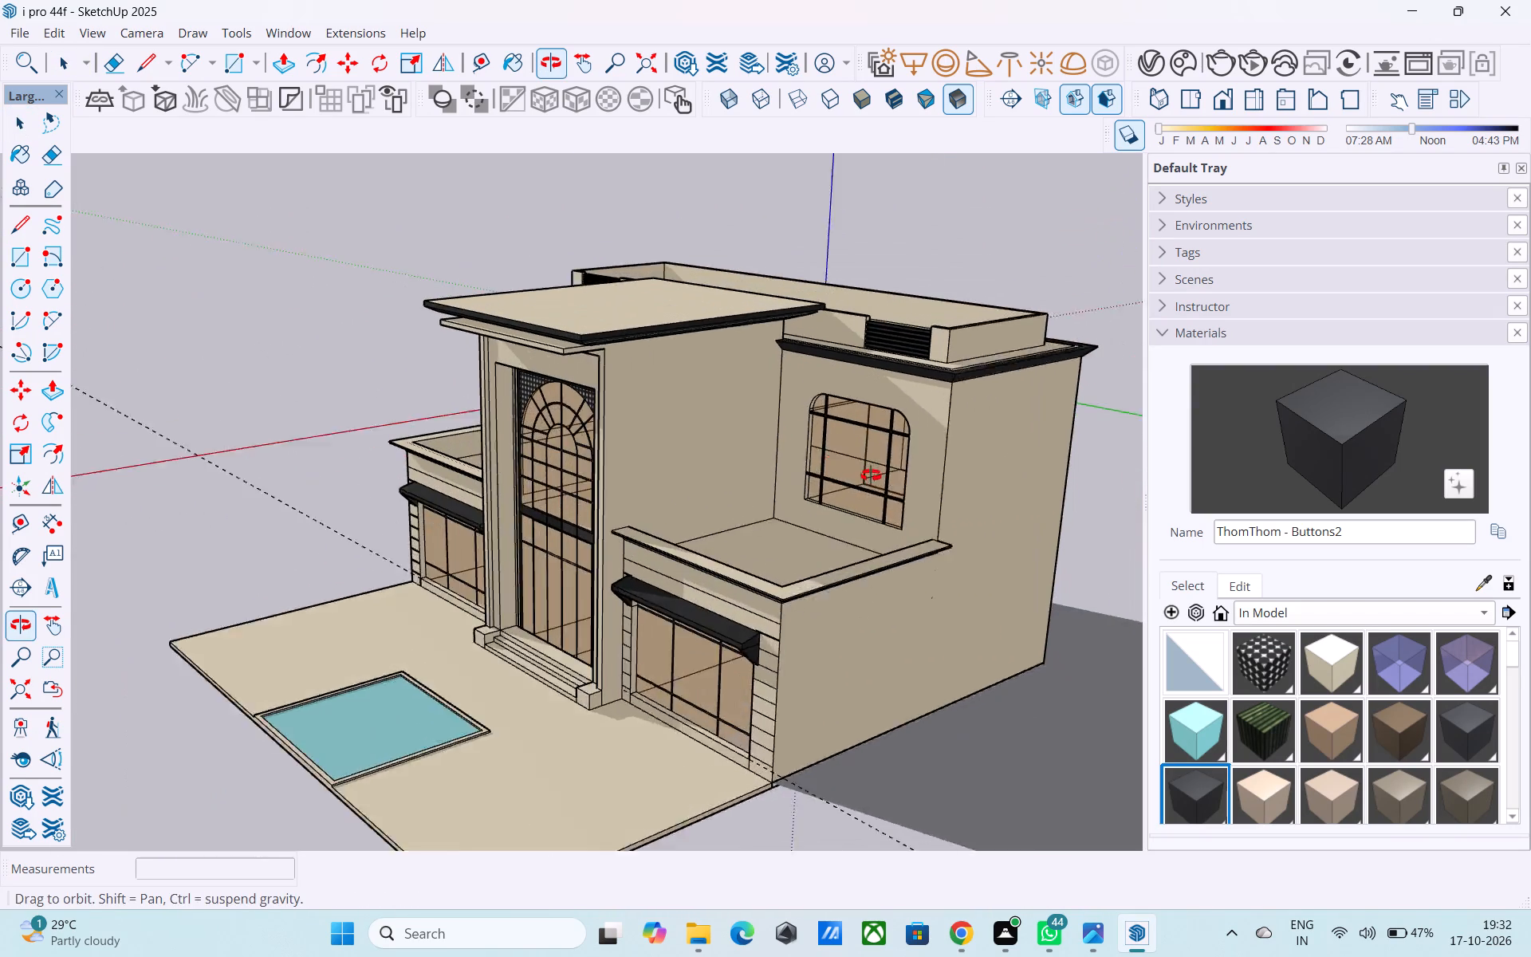
middle_drag(871, 475, 990, 492)
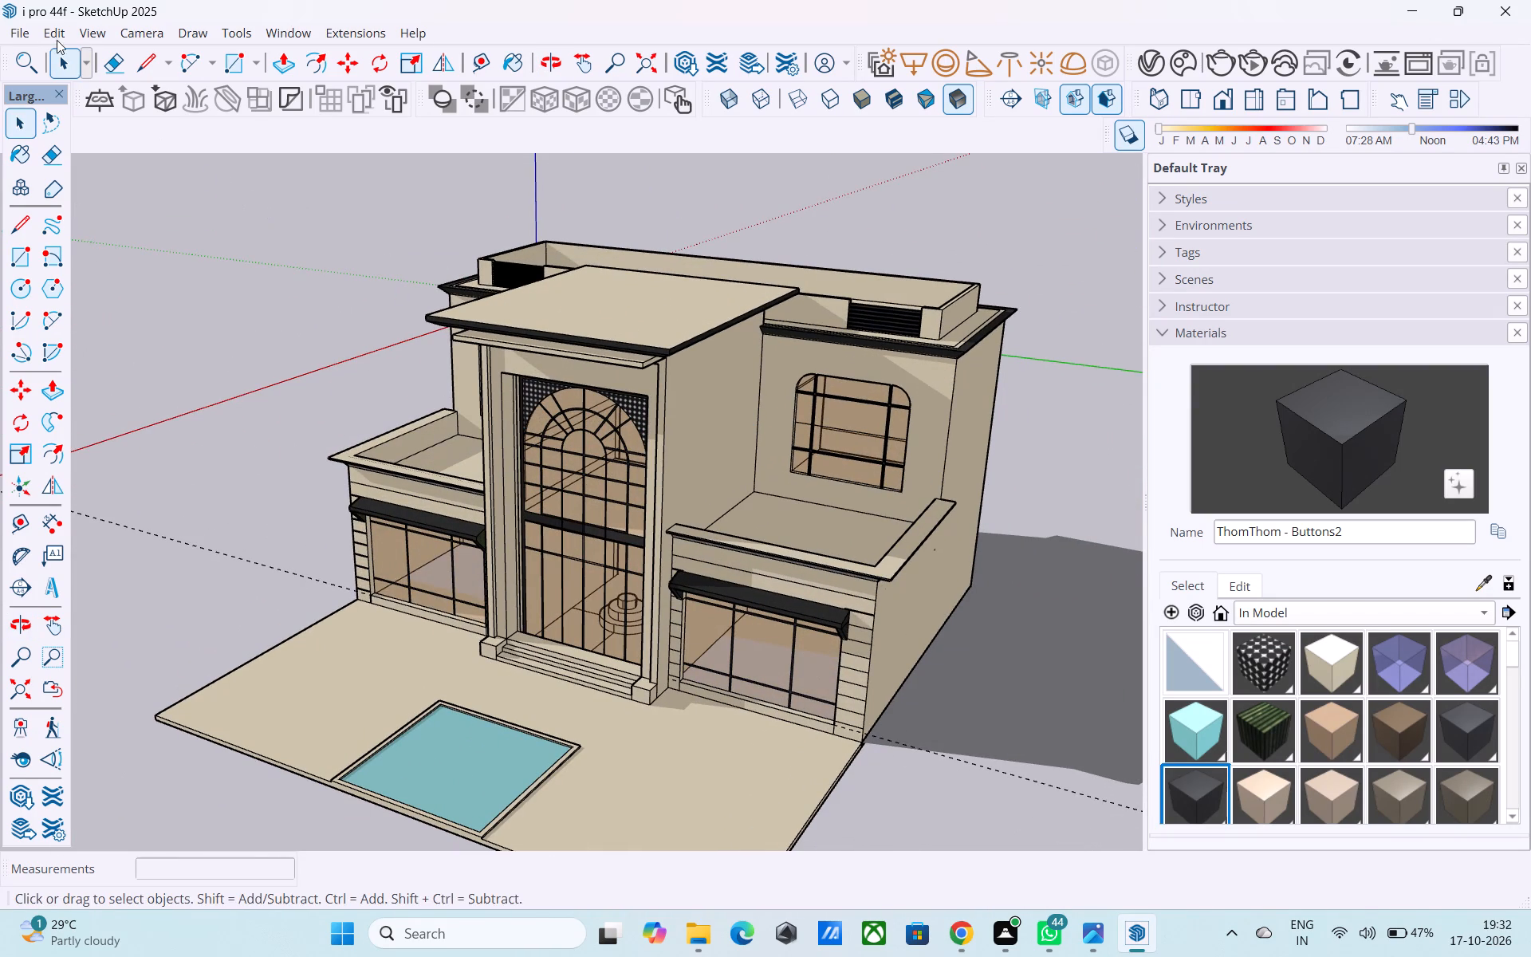
Import the Group_1 (1) grass component from Downloads and place it on the paving beside the pool.
click(20, 30)
click(89, 314)
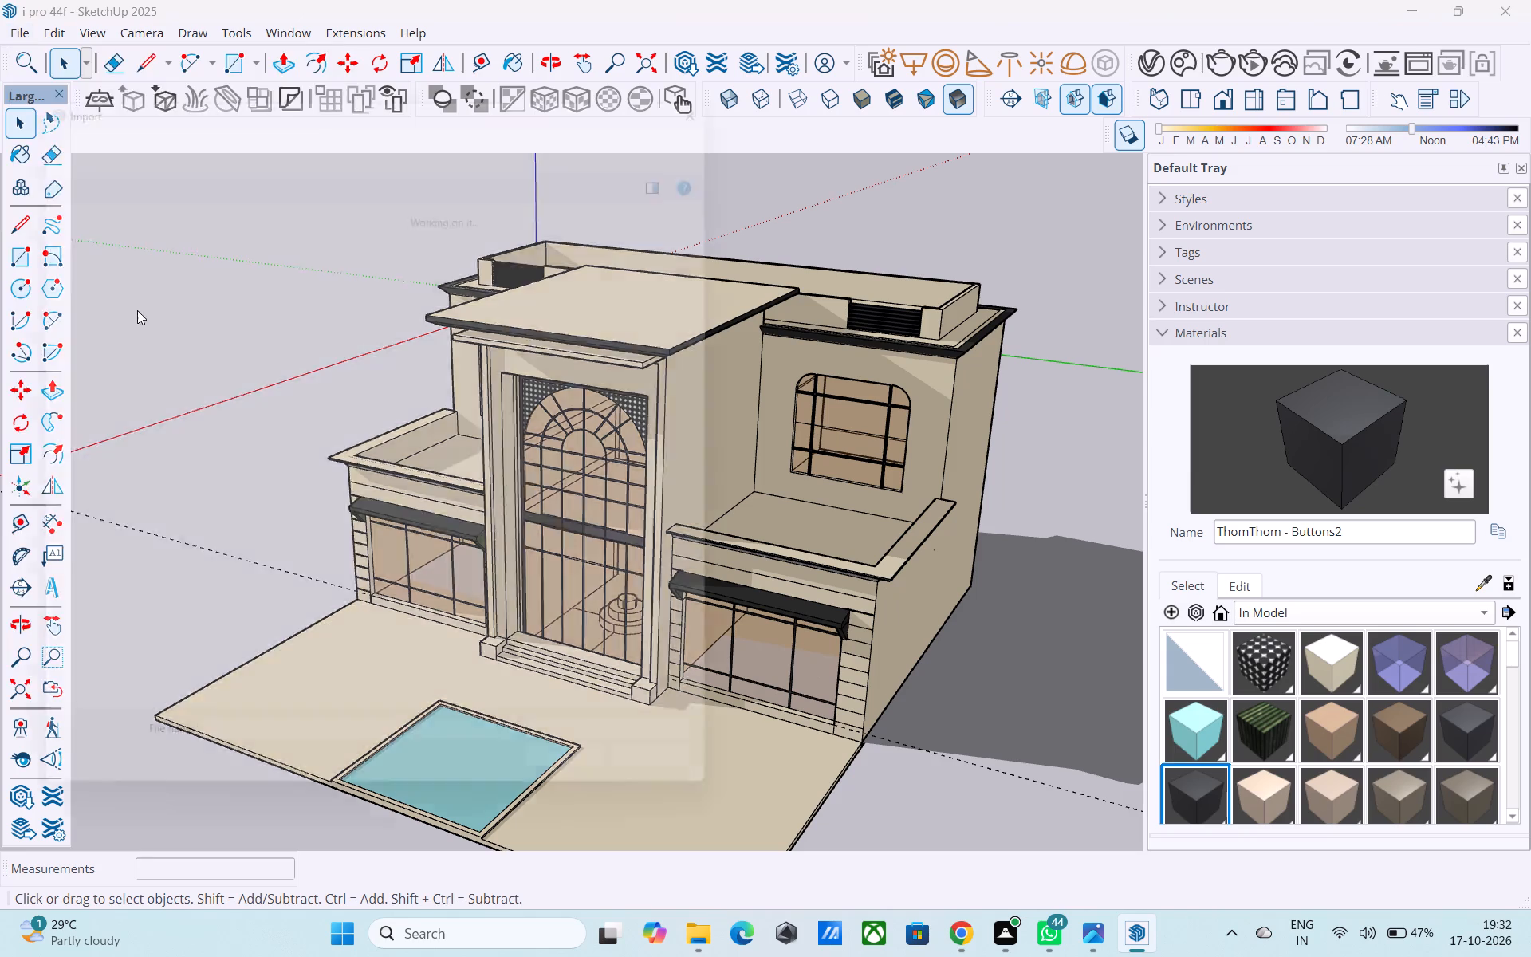
scroll(249, 398, down, 5)
scroll(303, 417, up, 2)
scroll(303, 417, down, 2)
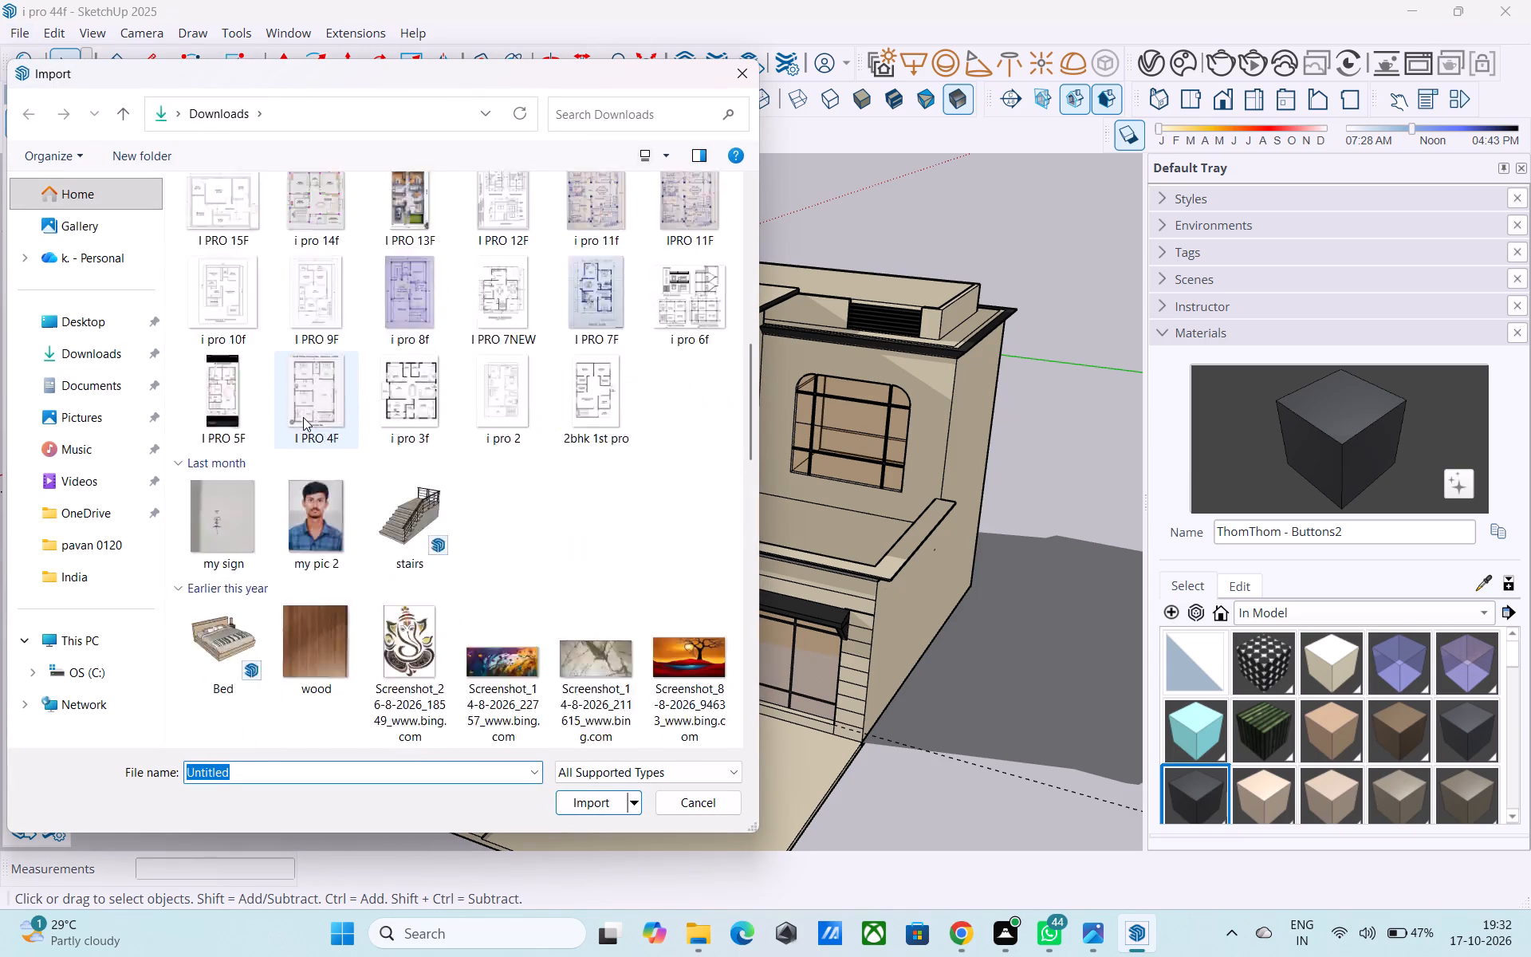
scroll(303, 417, down, 2)
scroll(305, 417, up, 1)
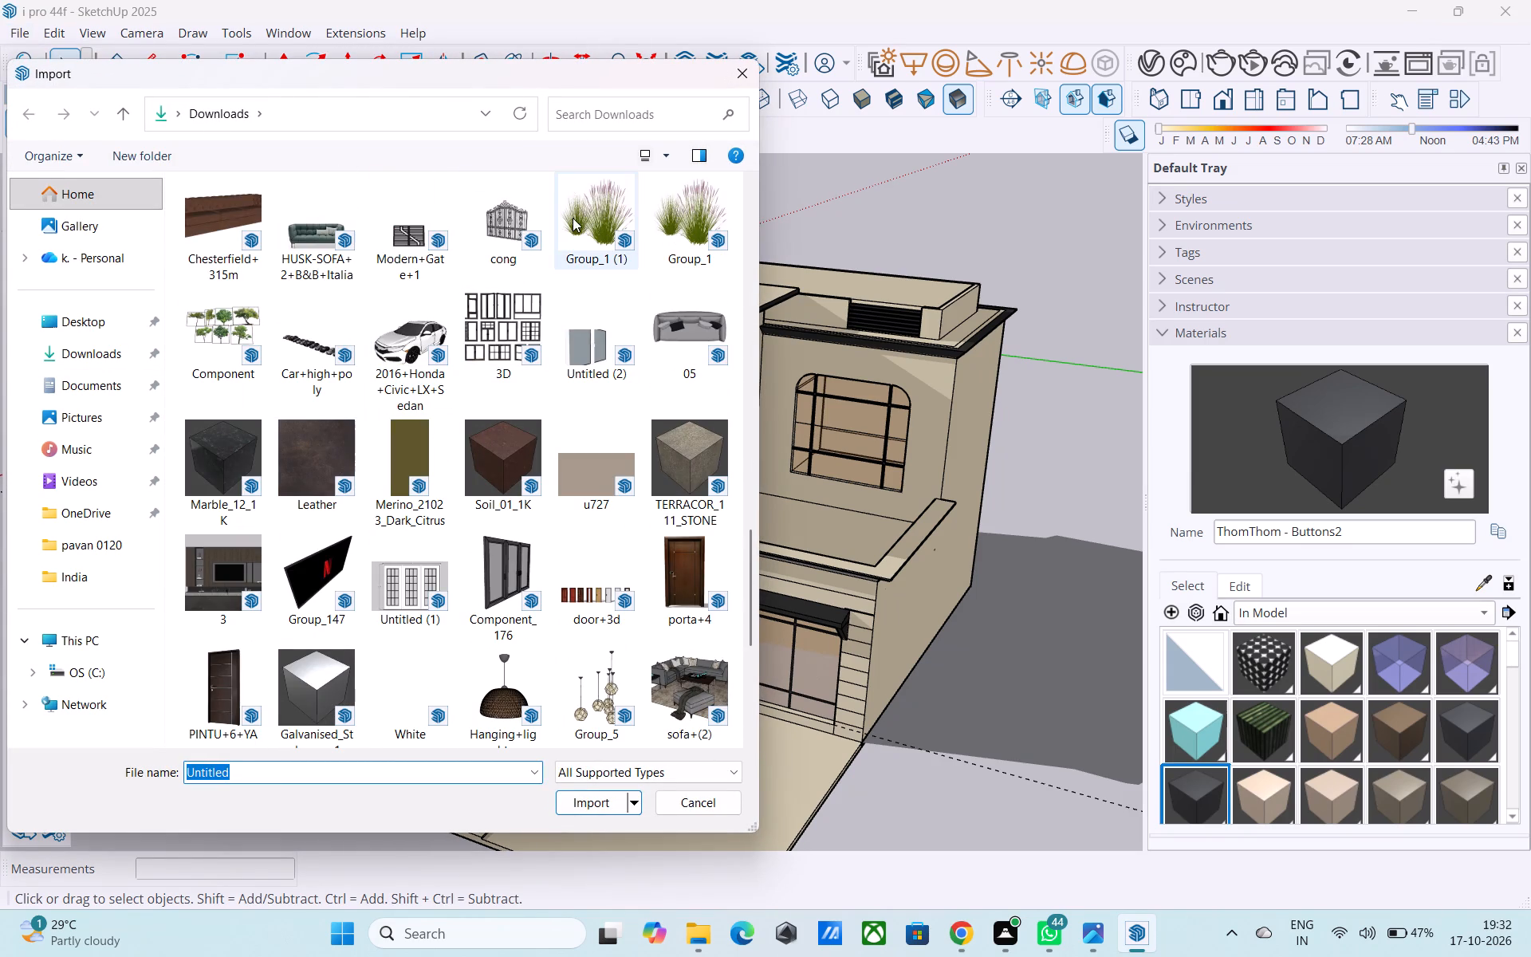
click(573, 218)
click(602, 803)
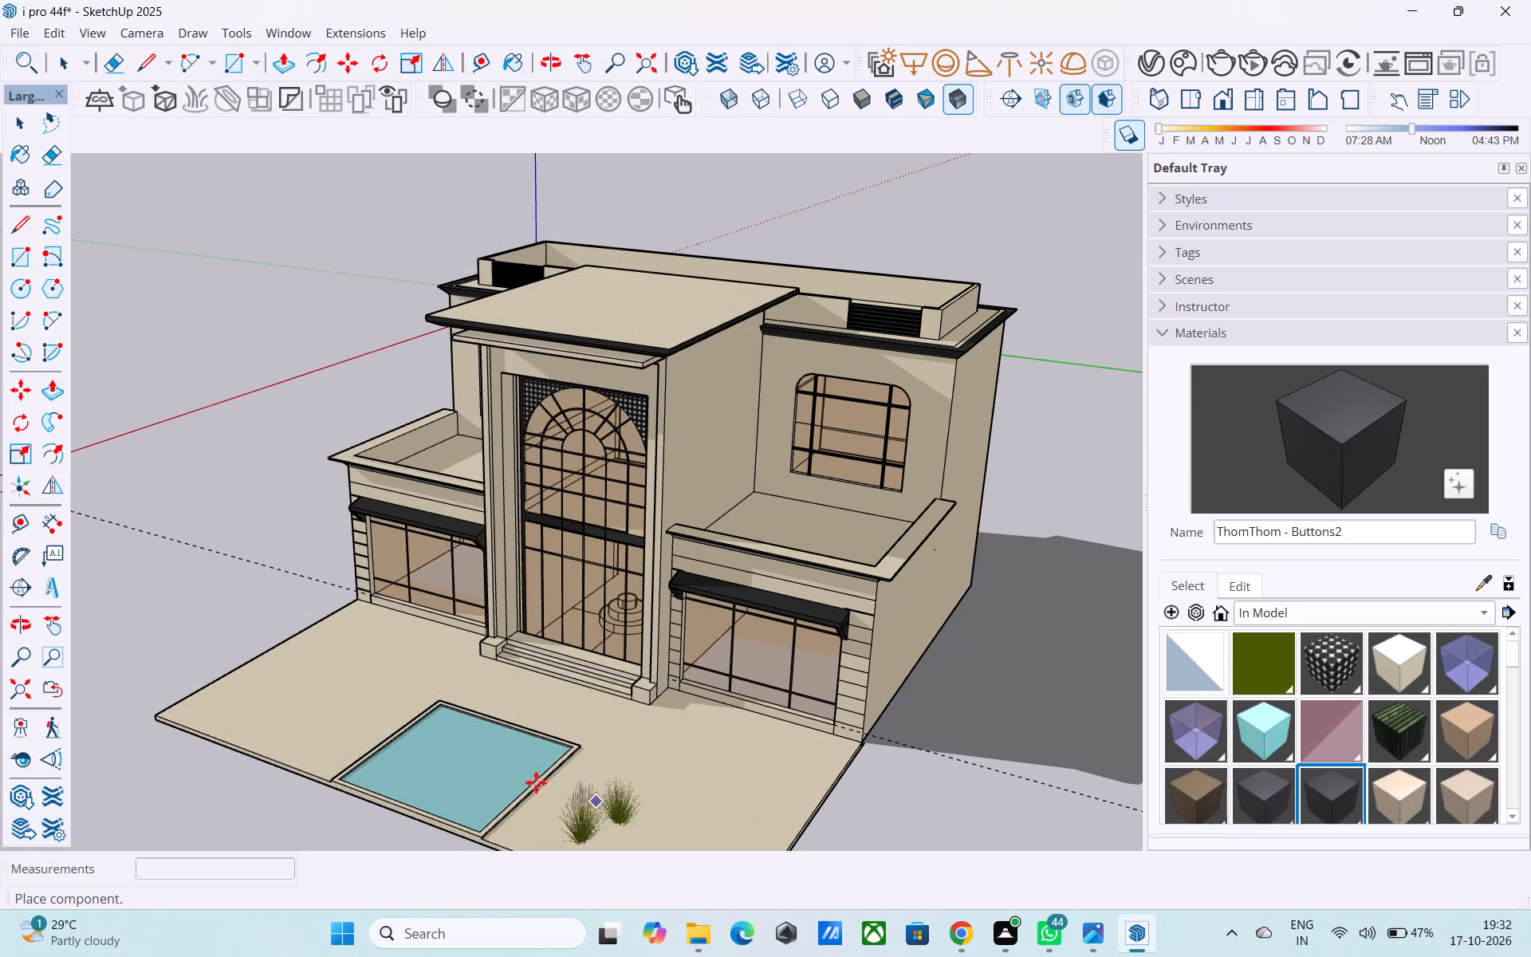
middle_drag(524, 781, 624, 817)
scroll(389, 784, up, 4)
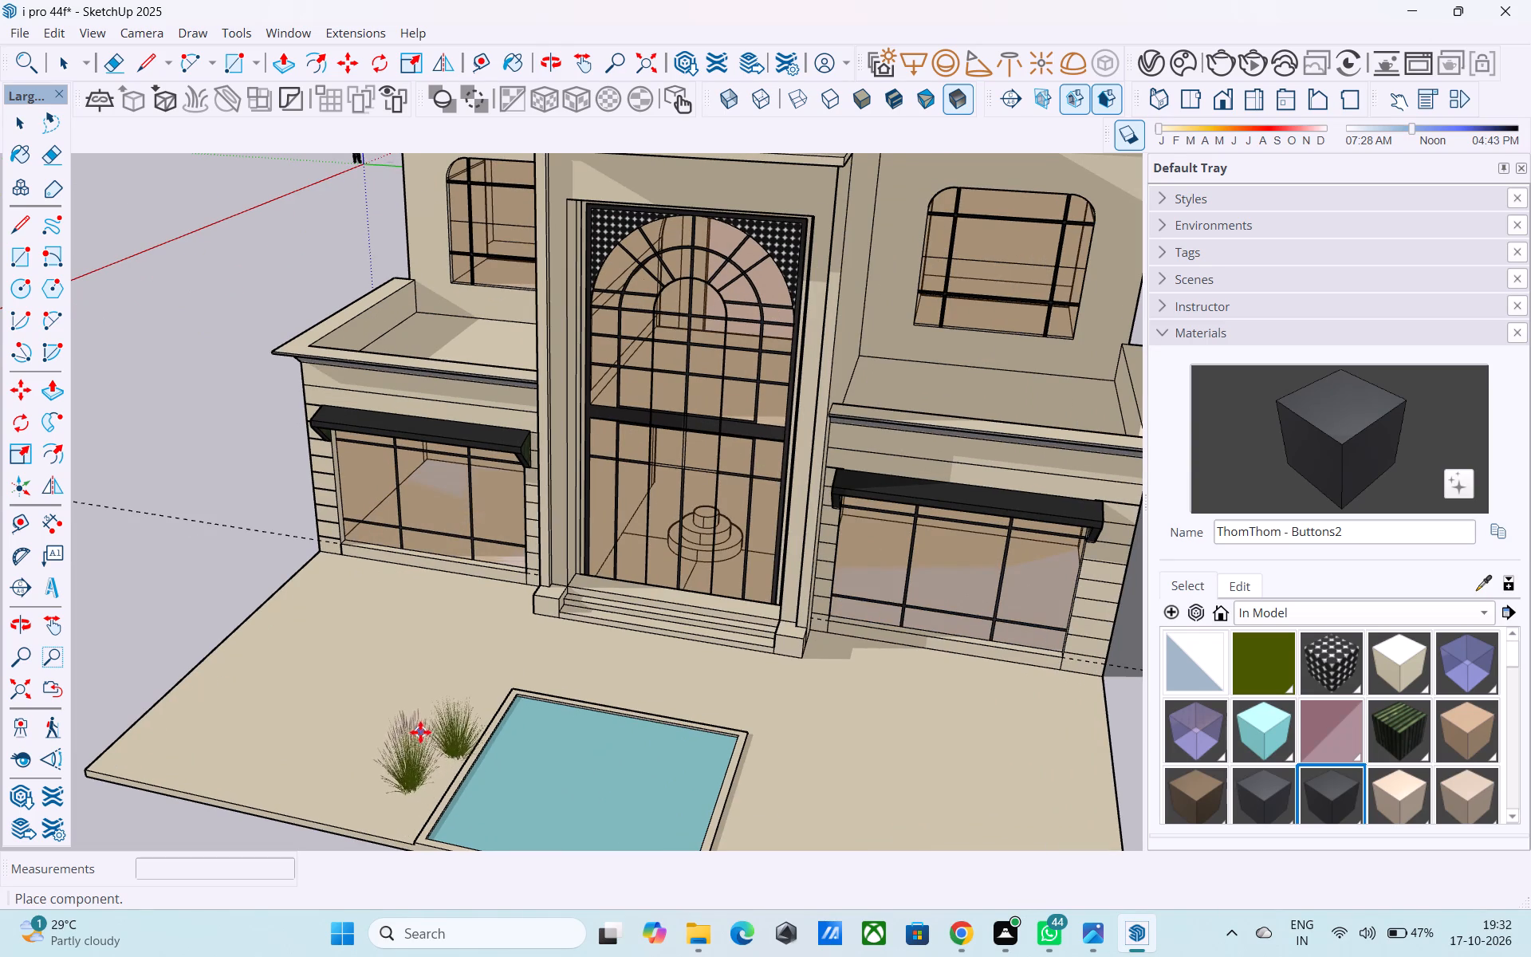
click(420, 731)
Explode the imported grass component beside the pool into its separate clumps.
right_click(423, 753)
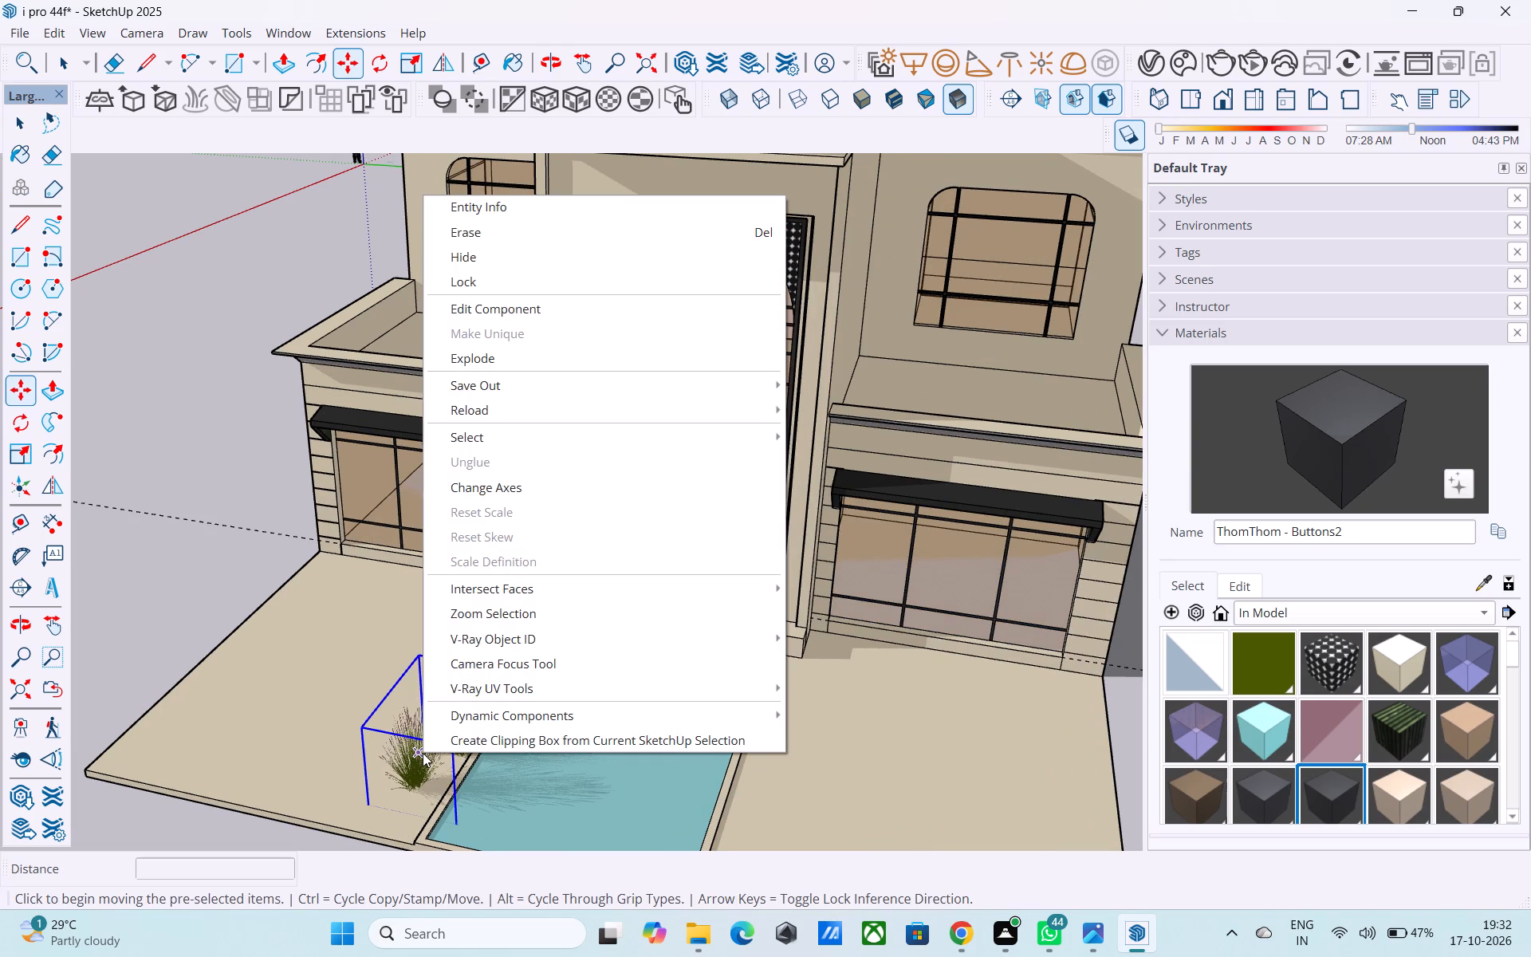
key(space)
click(419, 753)
key(space)
click(411, 745)
right_click(411, 745)
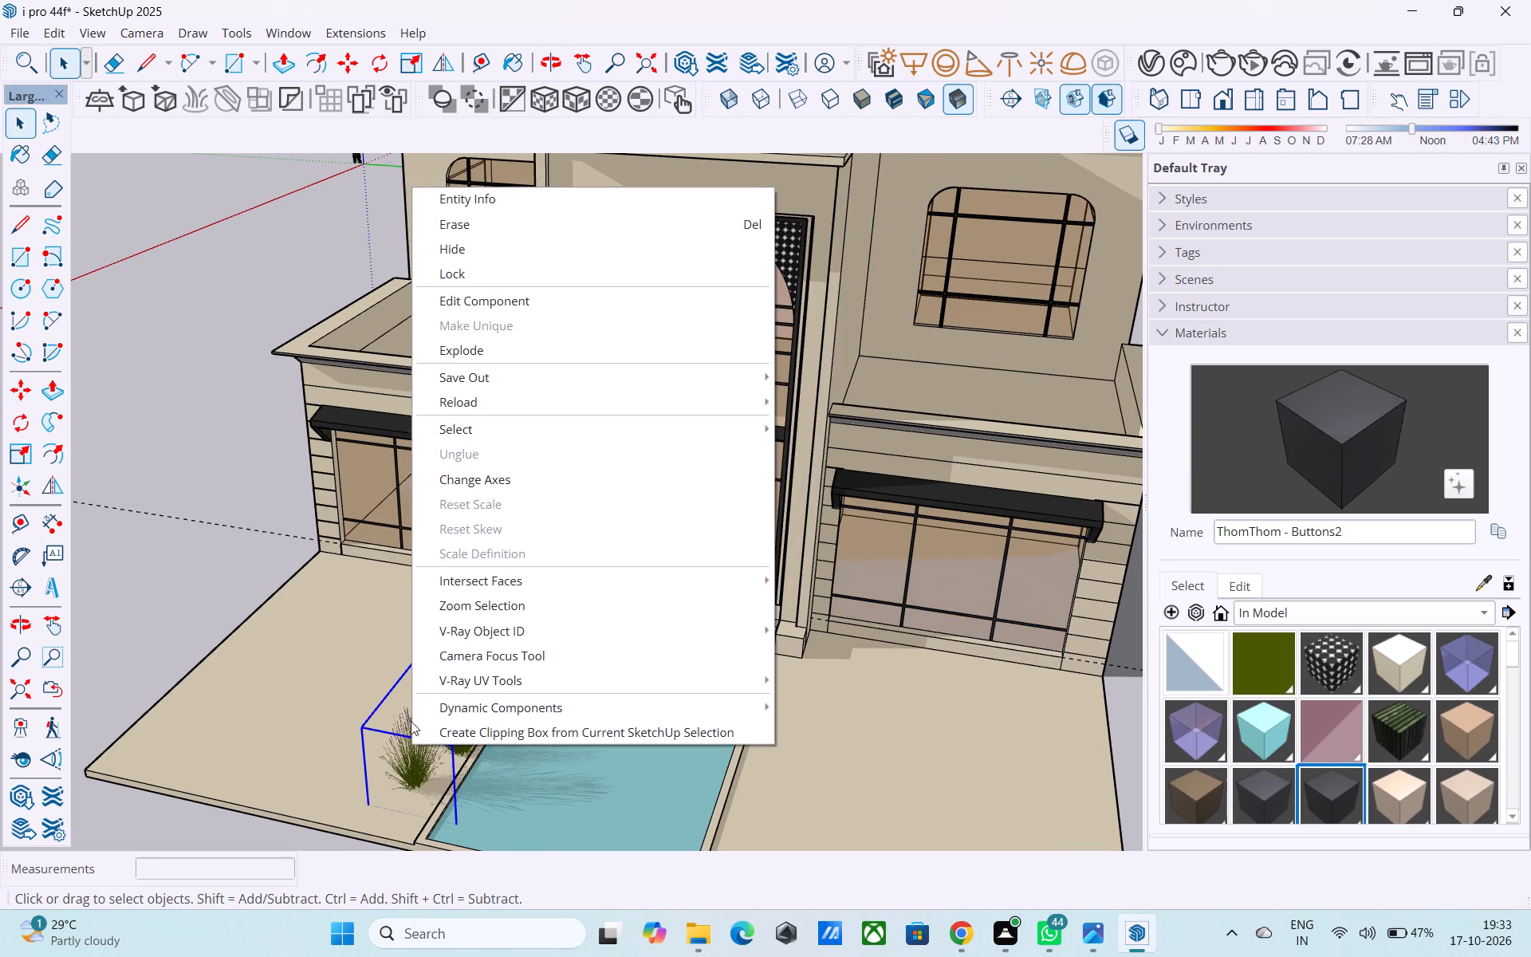
click(477, 347)
Move the front grass clump past the paving's front edge onto the ground near the pool corner.
middle_drag(469, 518, 502, 455)
scroll(500, 554, down, 2)
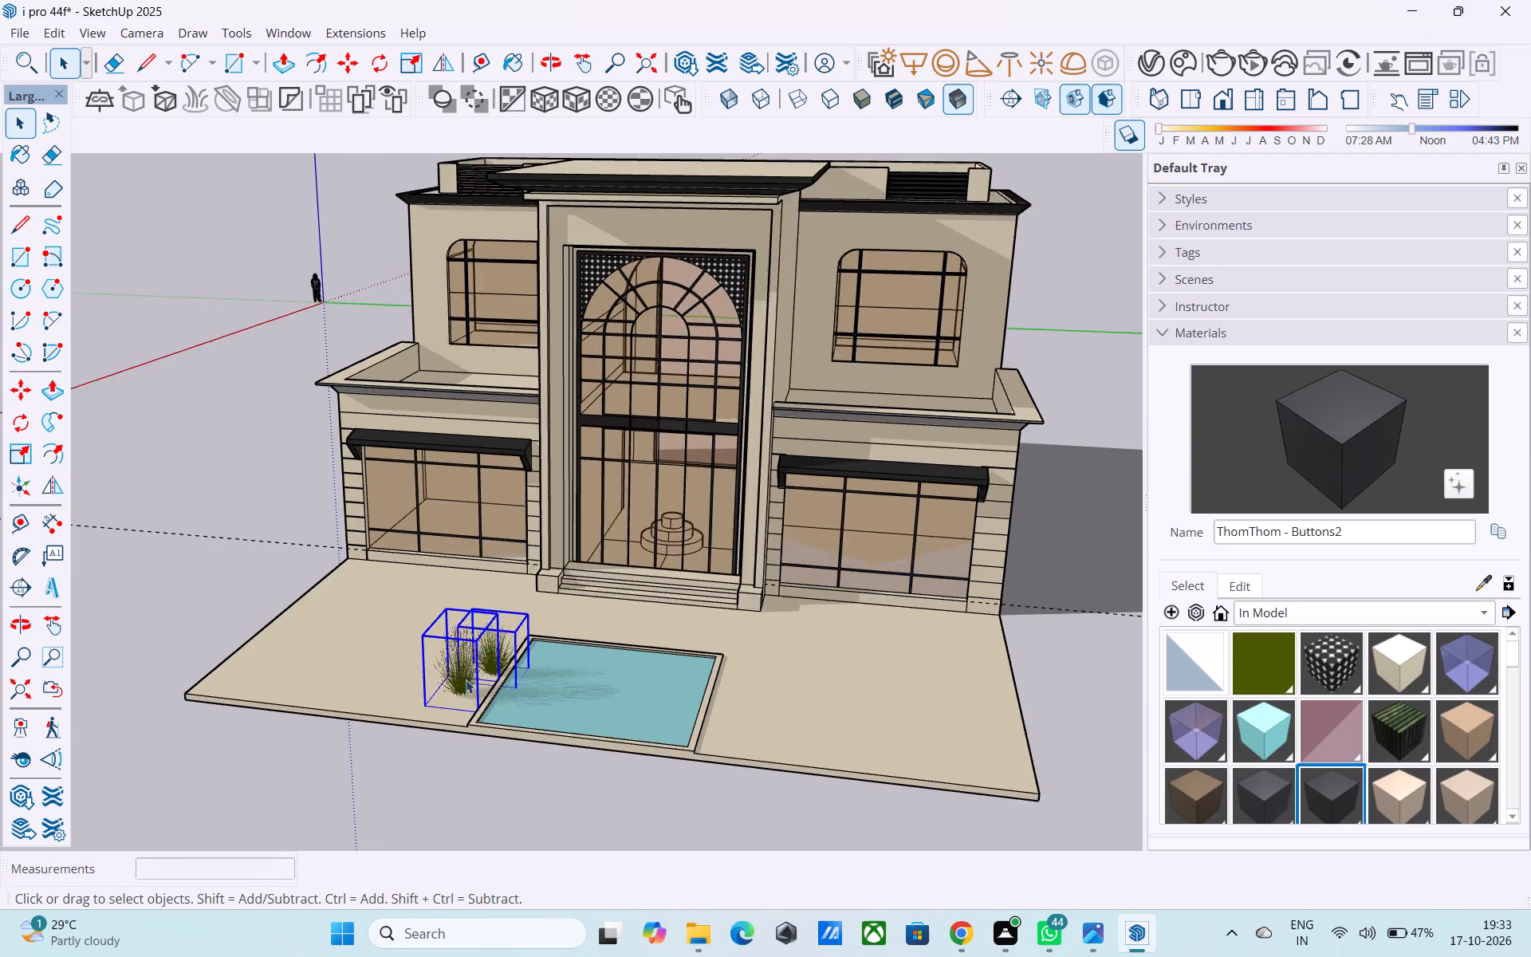
scroll(462, 687, up, 3)
click(460, 679)
key(m)
click(460, 679)
scroll(447, 687, down, 6)
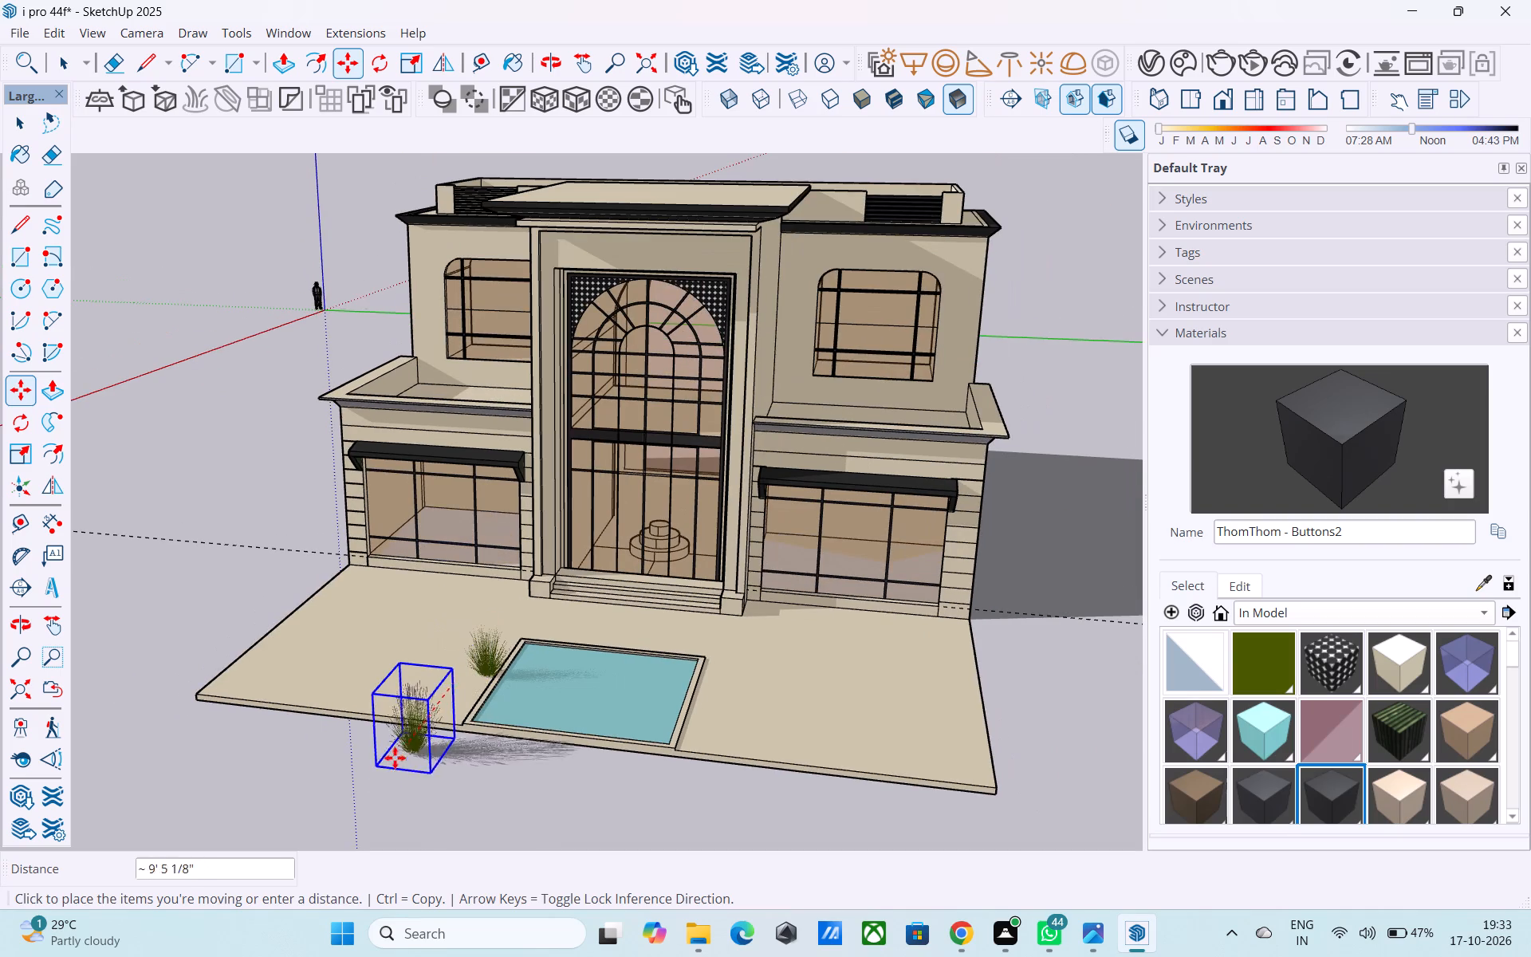
click(388, 764)
Delete the other grass clump beside the pool.
scroll(489, 671, up, 3)
key(space)
click(487, 668)
key(Delete)
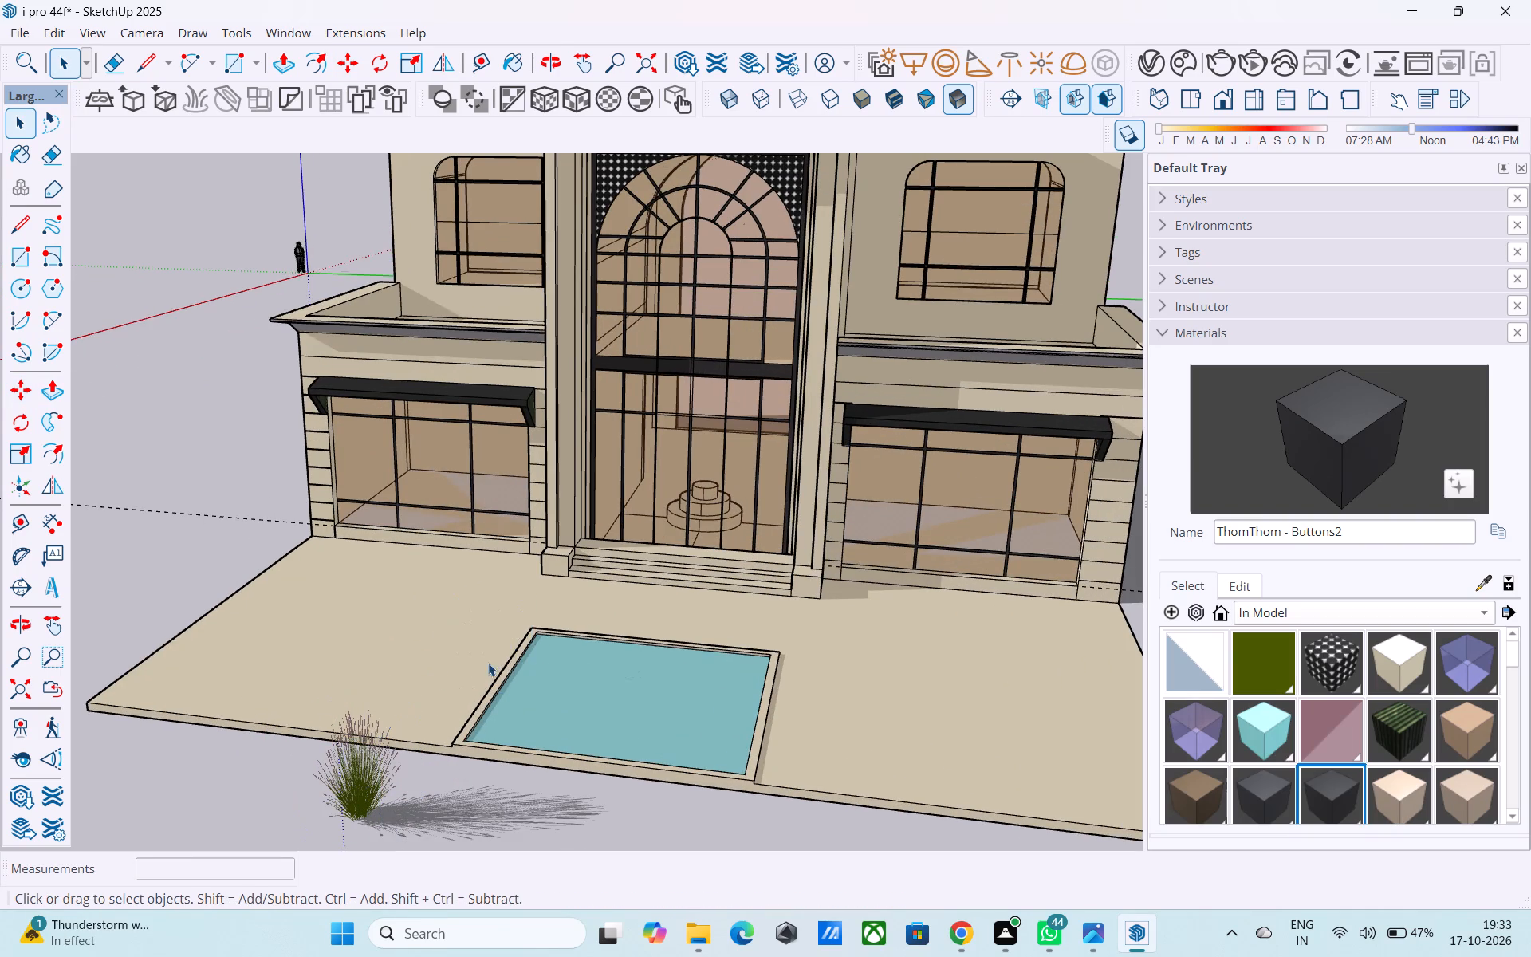
Scale the remaining grass clump narrower along the green axis.
middle_drag(488, 661, 716, 581)
scroll(879, 658, up, 3)
click(803, 624)
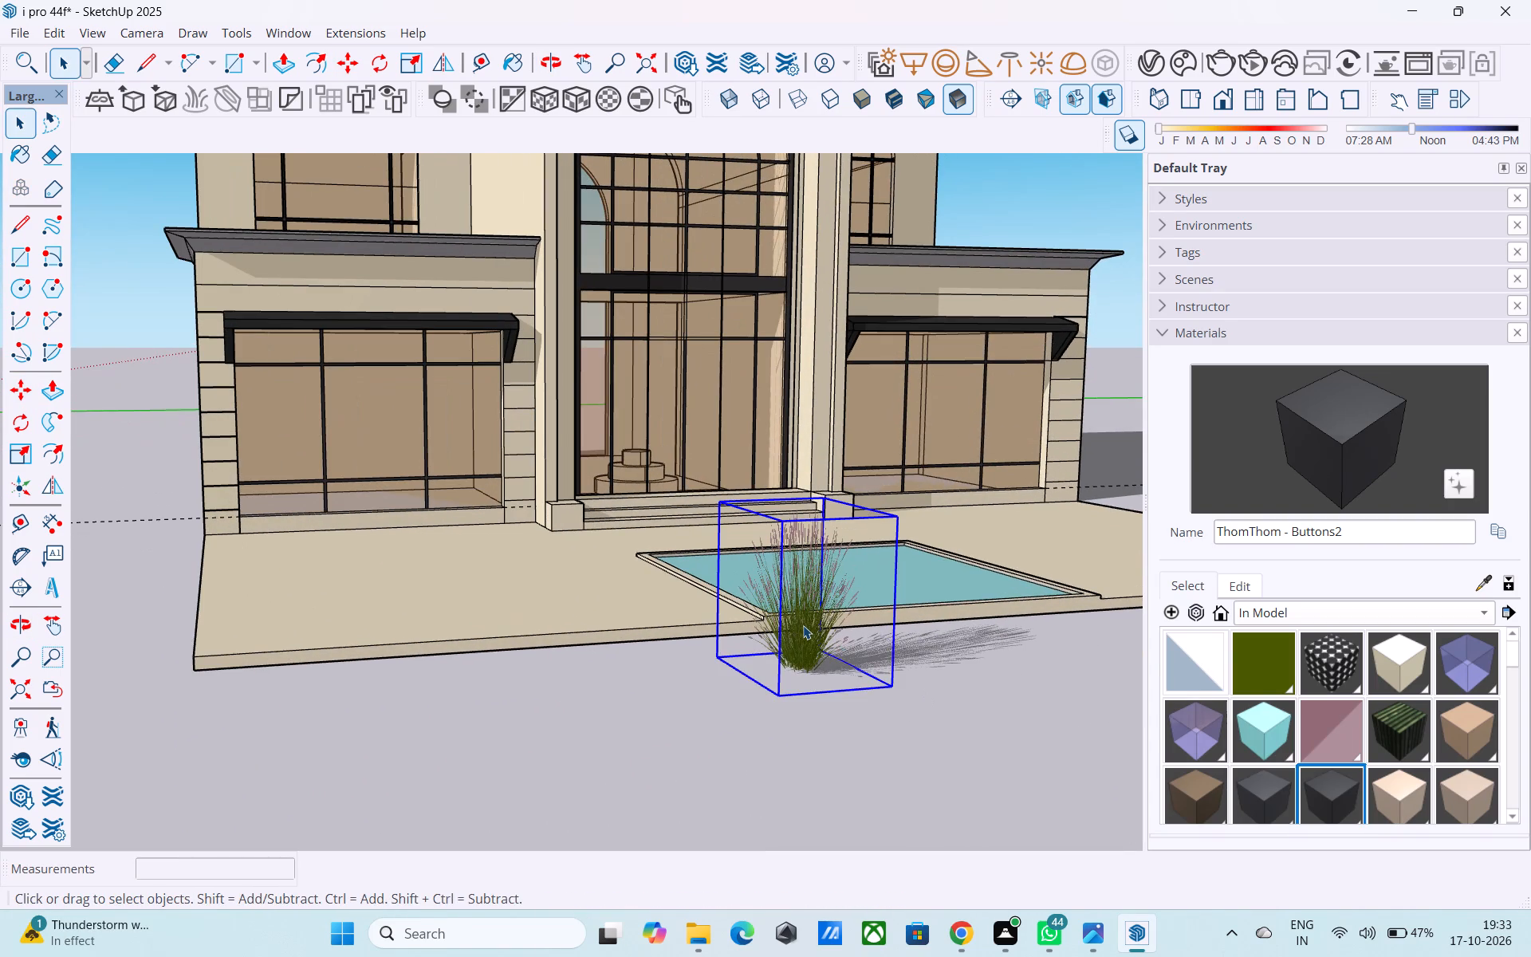
key(s)
middle_drag(802, 624, 806, 640)
scroll(799, 642, up, 3)
drag(731, 605, 739, 608)
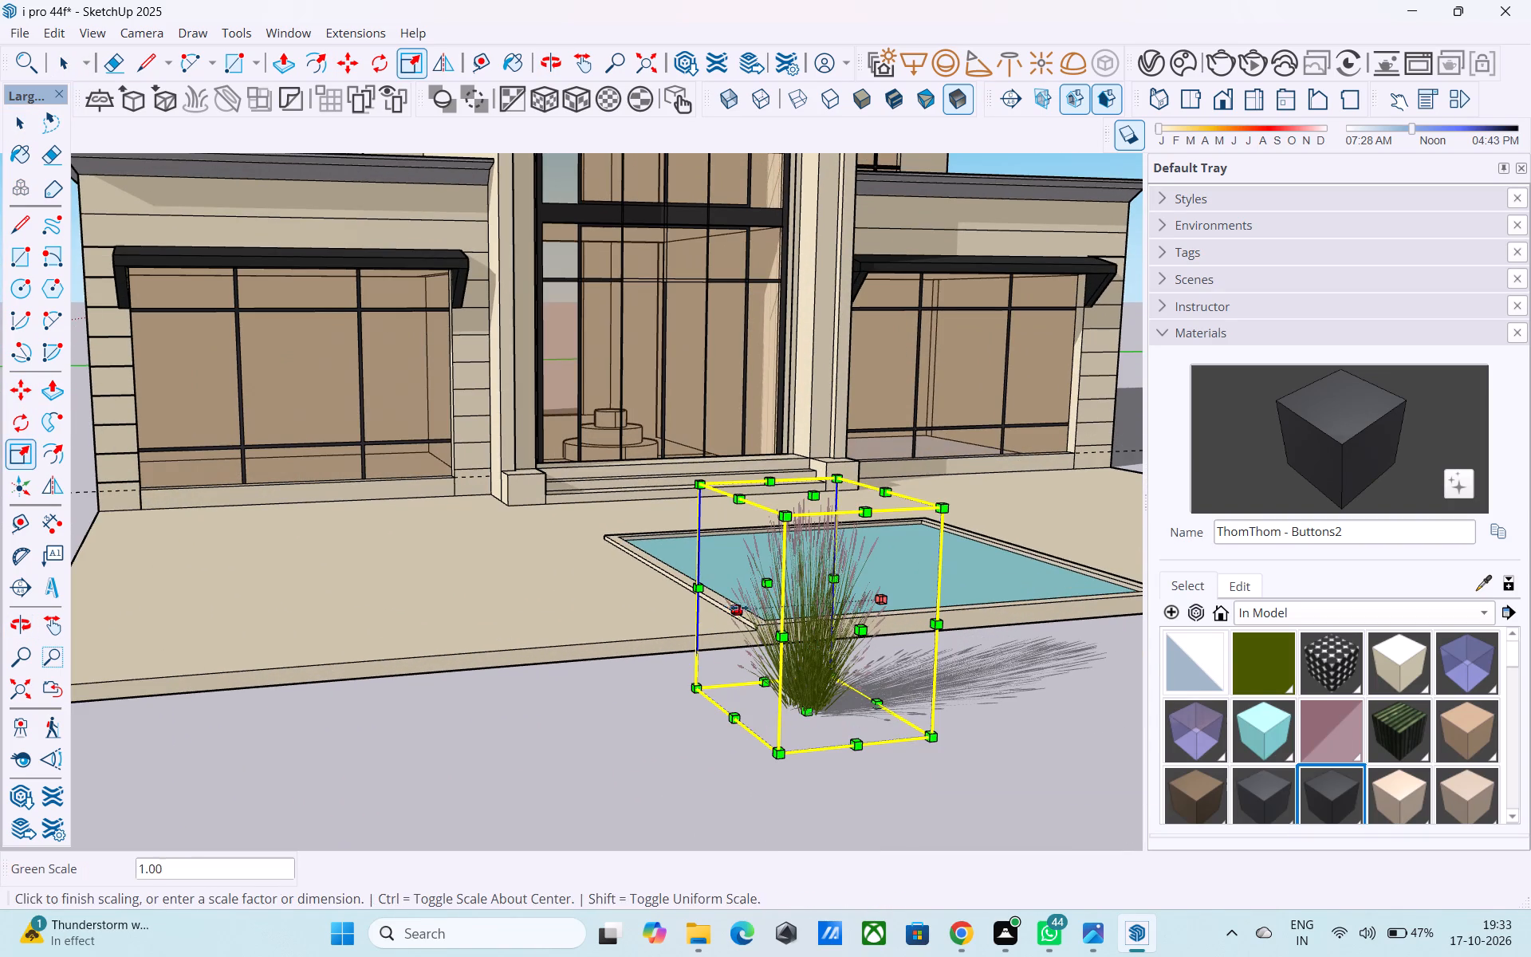
drag(739, 608, 764, 608)
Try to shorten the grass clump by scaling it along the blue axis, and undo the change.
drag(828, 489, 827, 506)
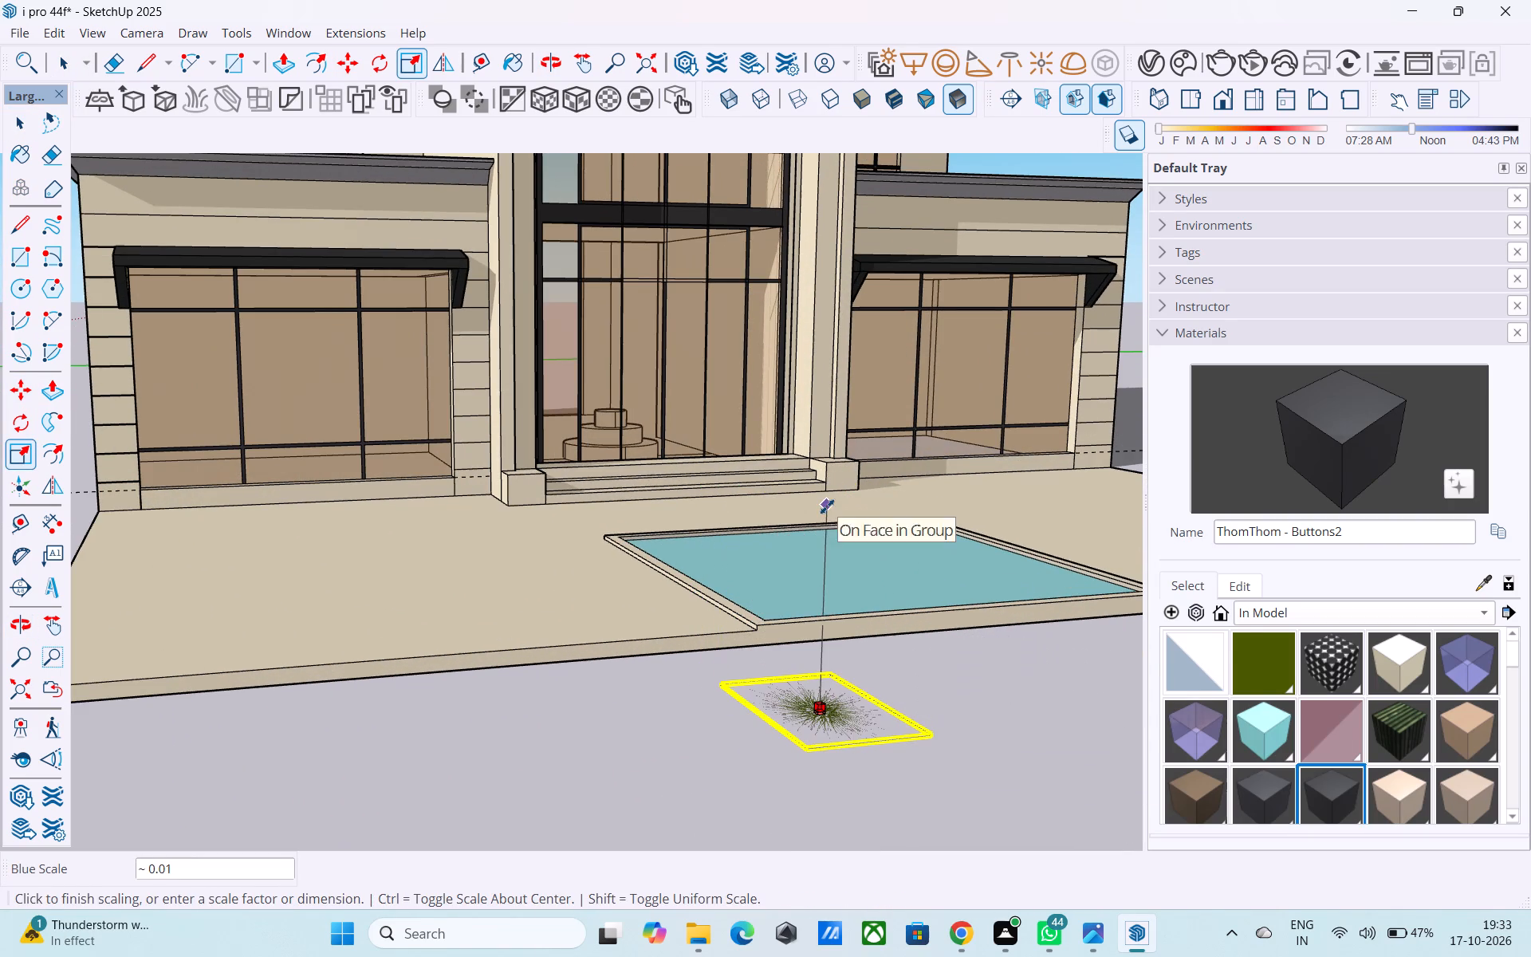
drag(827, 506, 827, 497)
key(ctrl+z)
Scale the grass clump slimmer along the red axis, and to 0.77 along the green axis.
scroll(864, 573, up, 1)
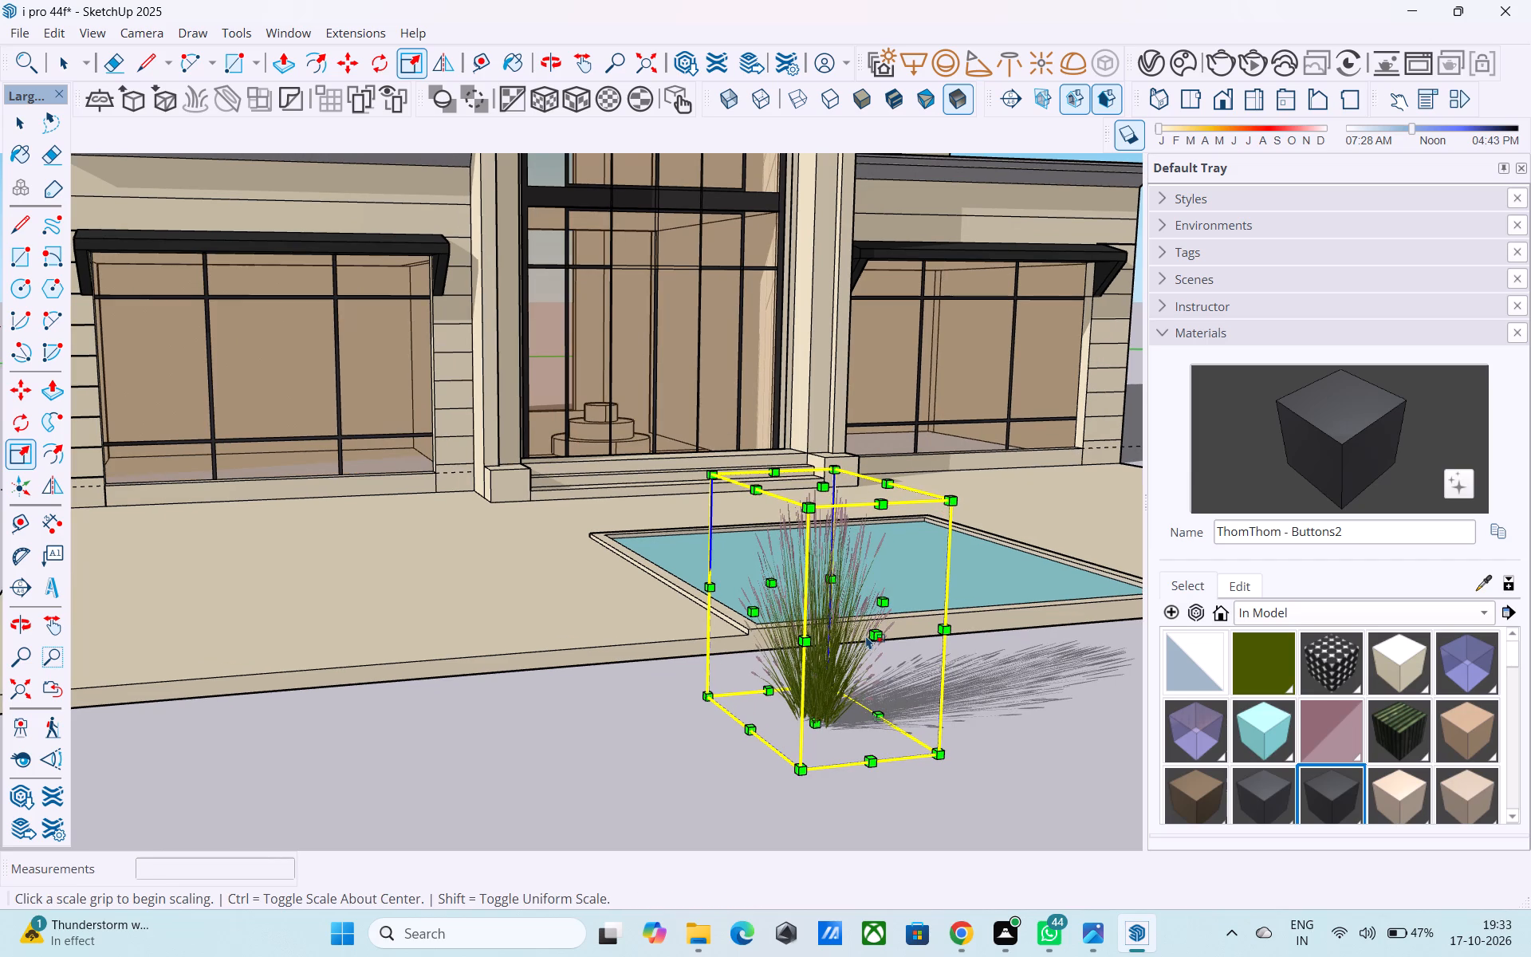
drag(876, 636, 846, 622)
middle_drag(844, 632, 785, 666)
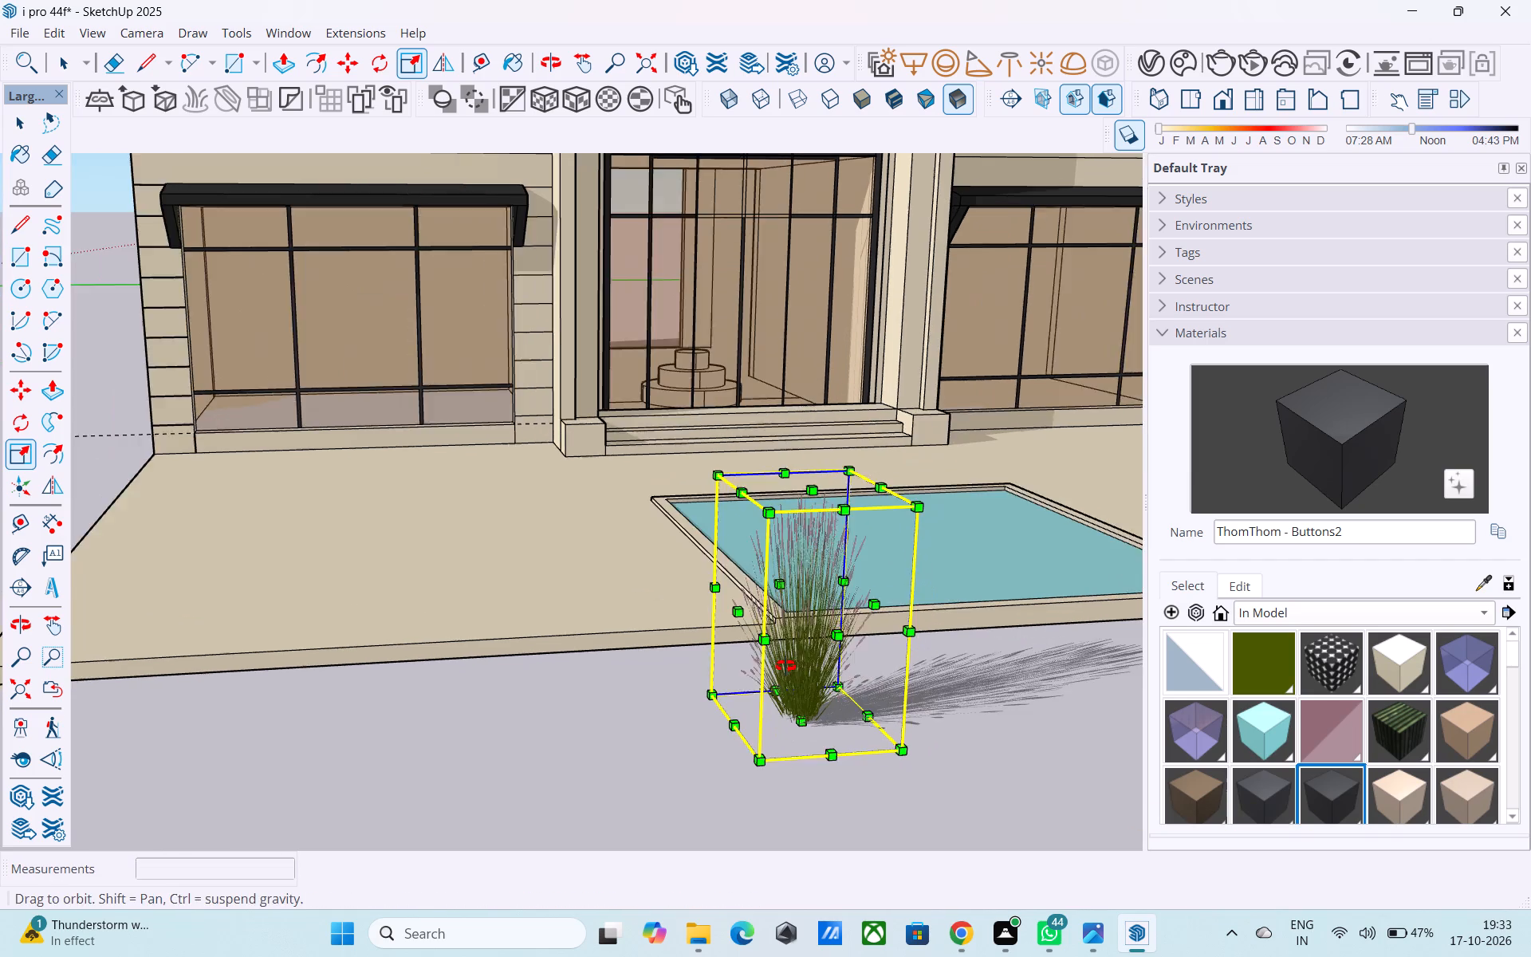
middle_drag(785, 666, 771, 686)
drag(868, 611, 844, 616)
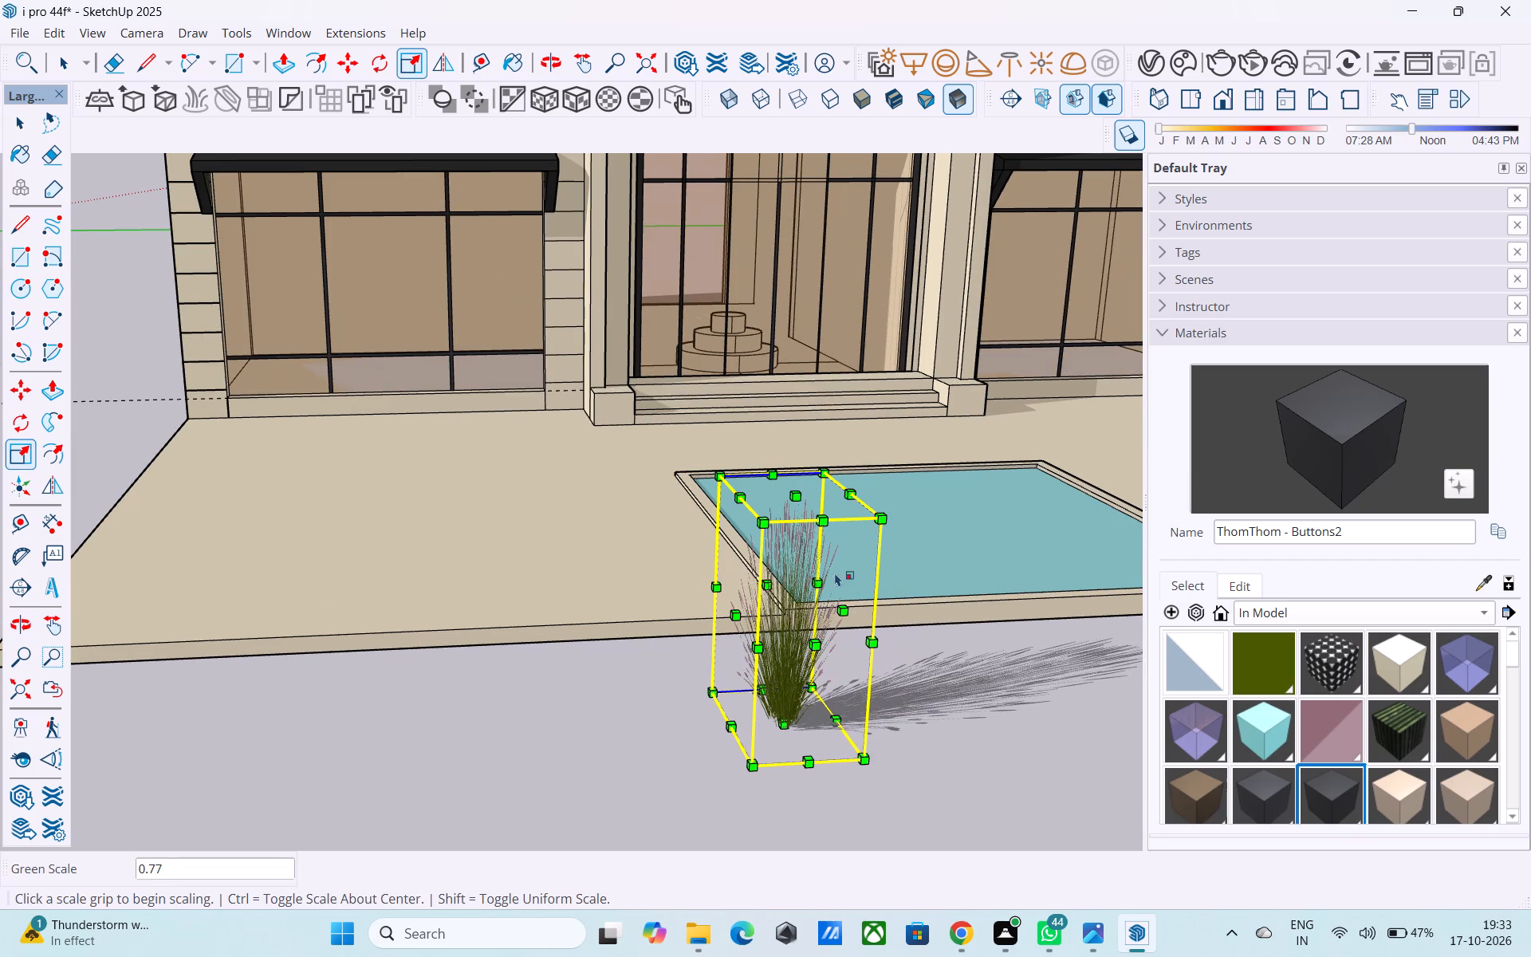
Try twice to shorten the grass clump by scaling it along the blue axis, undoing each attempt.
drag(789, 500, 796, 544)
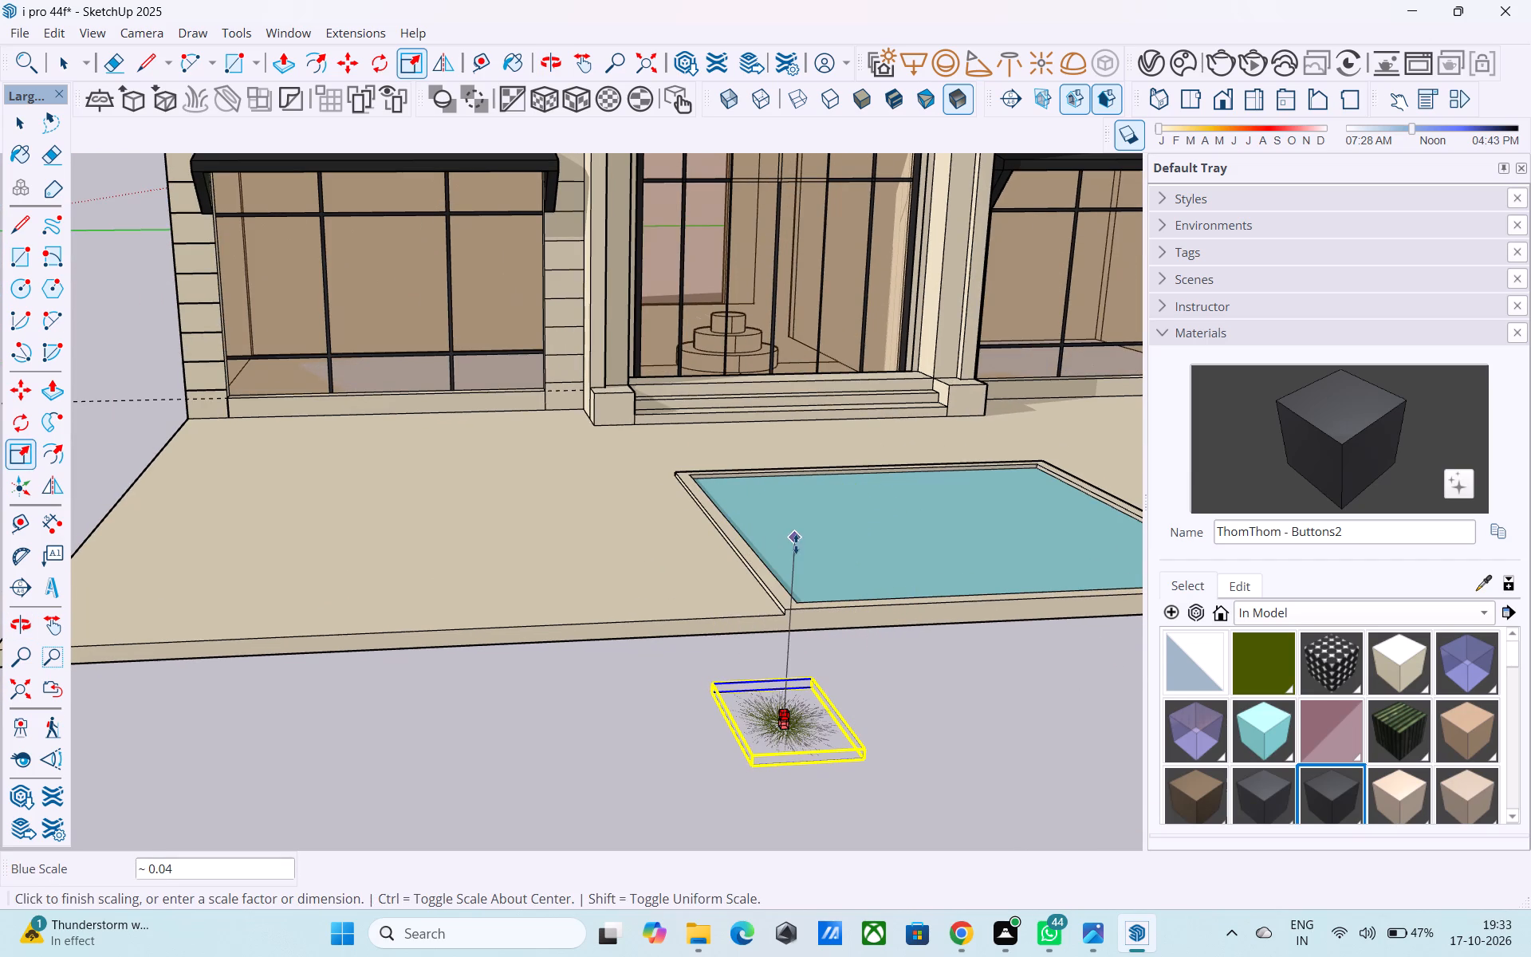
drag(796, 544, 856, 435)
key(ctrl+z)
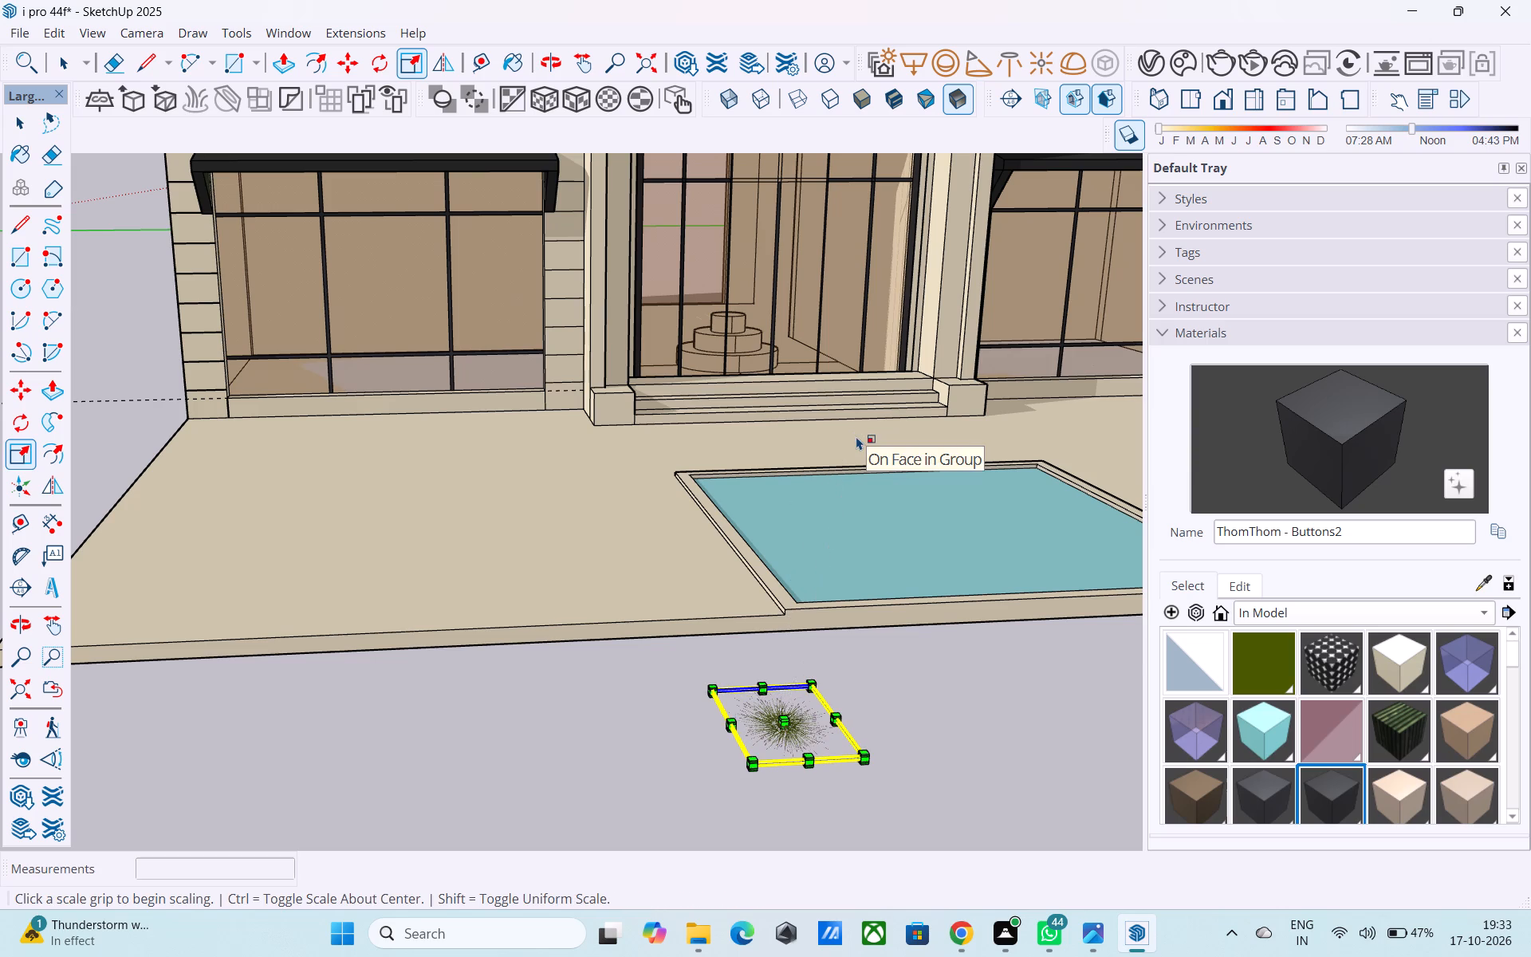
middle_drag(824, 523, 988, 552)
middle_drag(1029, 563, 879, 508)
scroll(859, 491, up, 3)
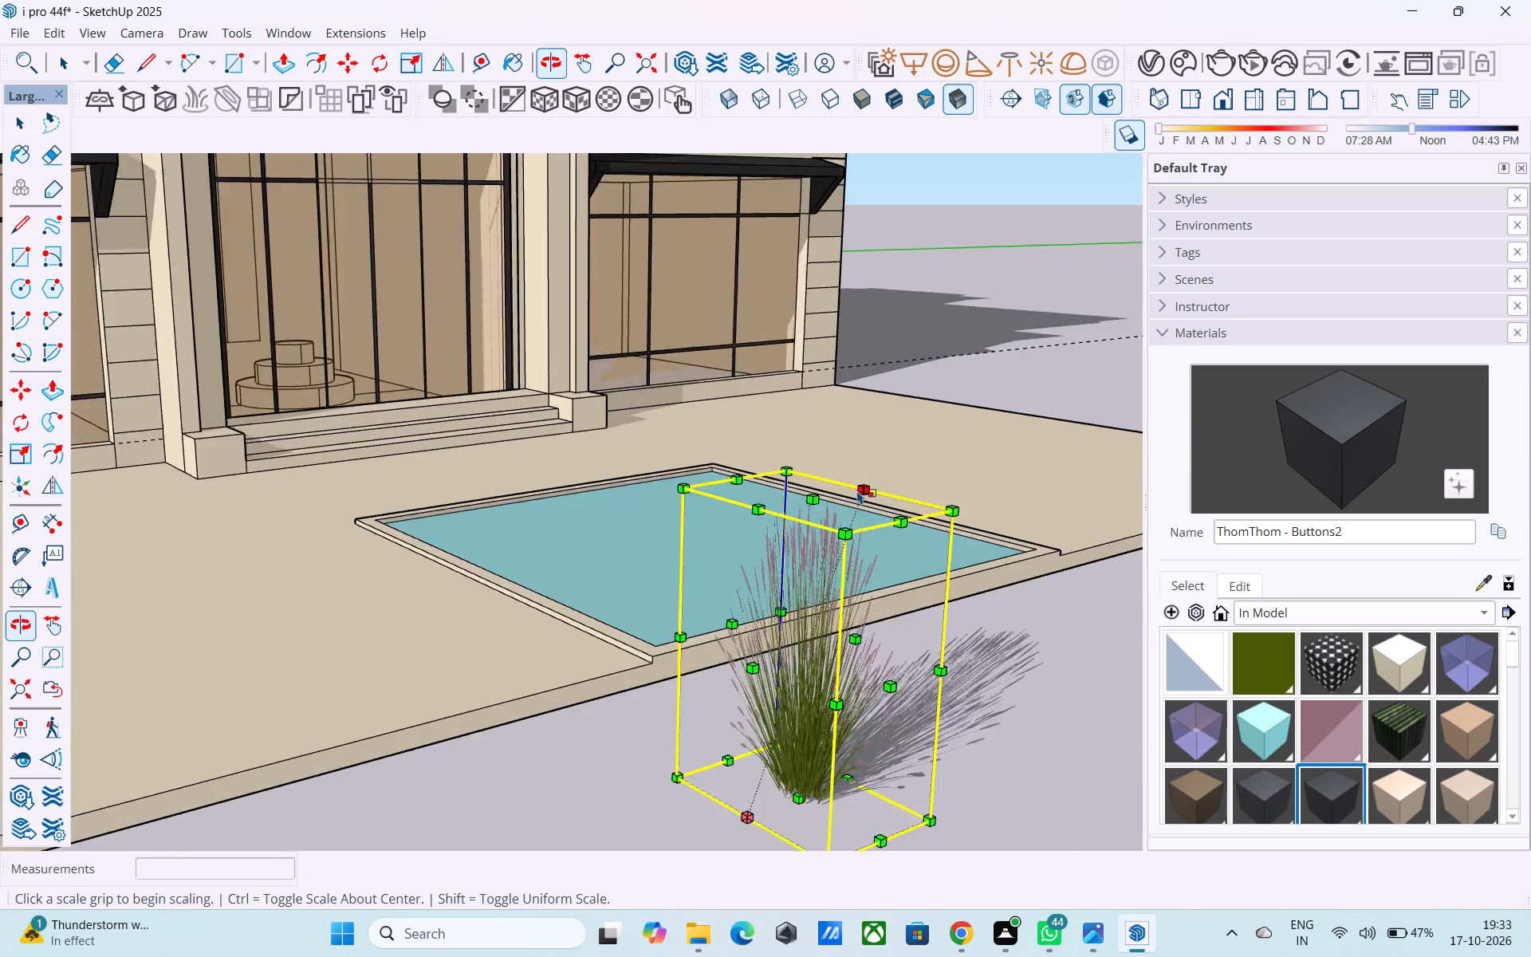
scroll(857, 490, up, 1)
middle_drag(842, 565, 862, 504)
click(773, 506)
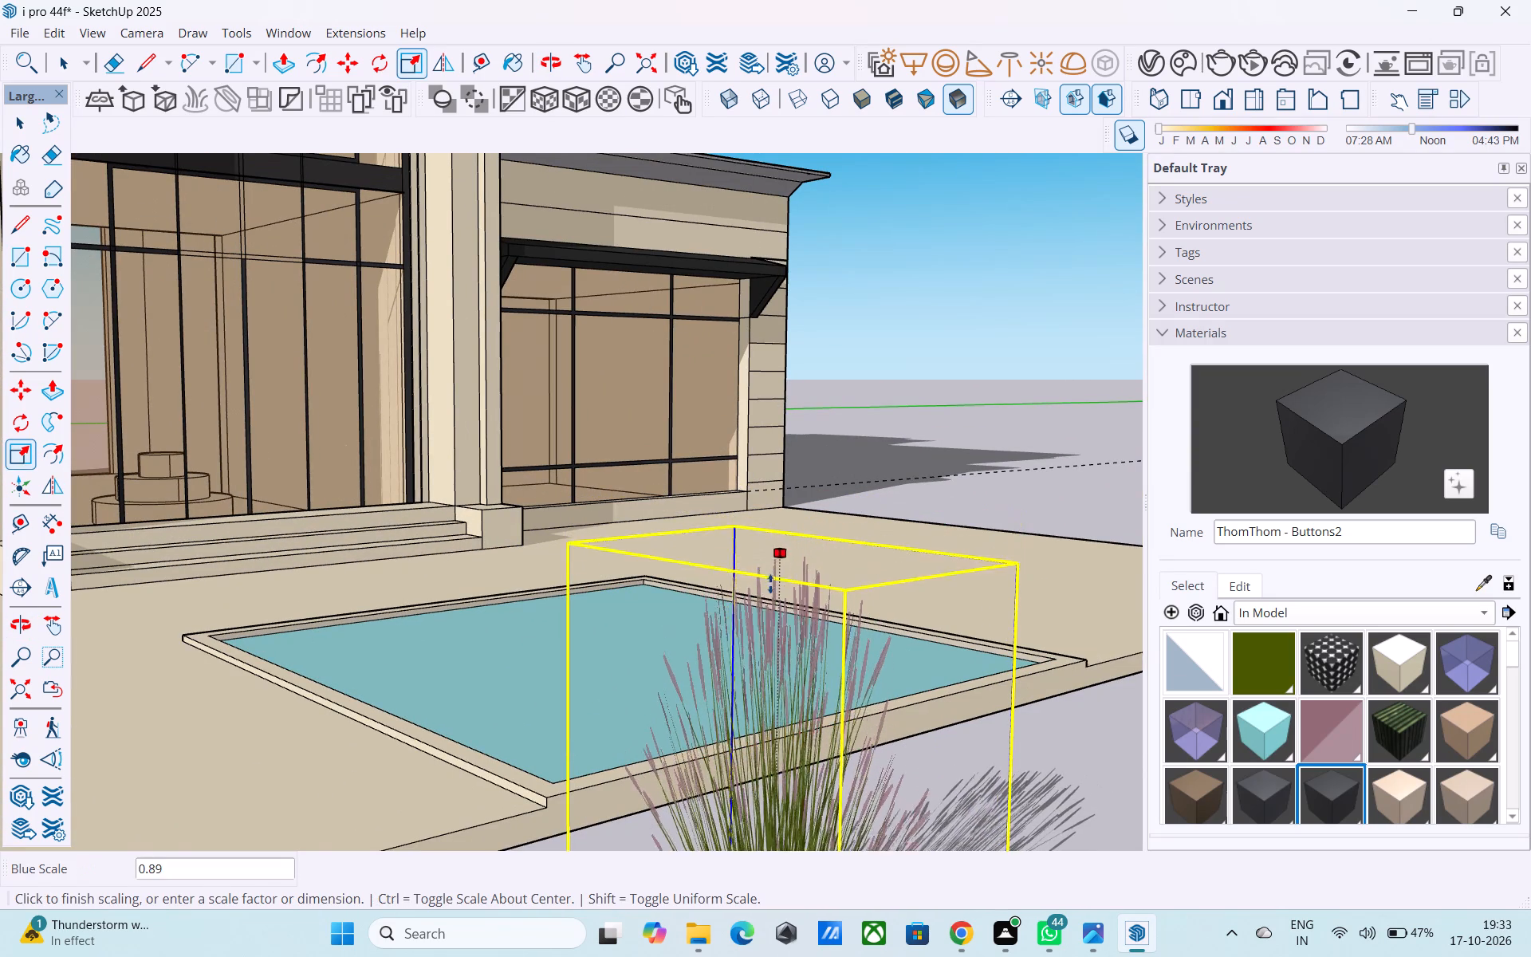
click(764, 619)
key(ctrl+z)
Scale the grass clump down uniformly to about 0.50 from its top corner, and deselect it.
middle_drag(787, 662, 742, 497)
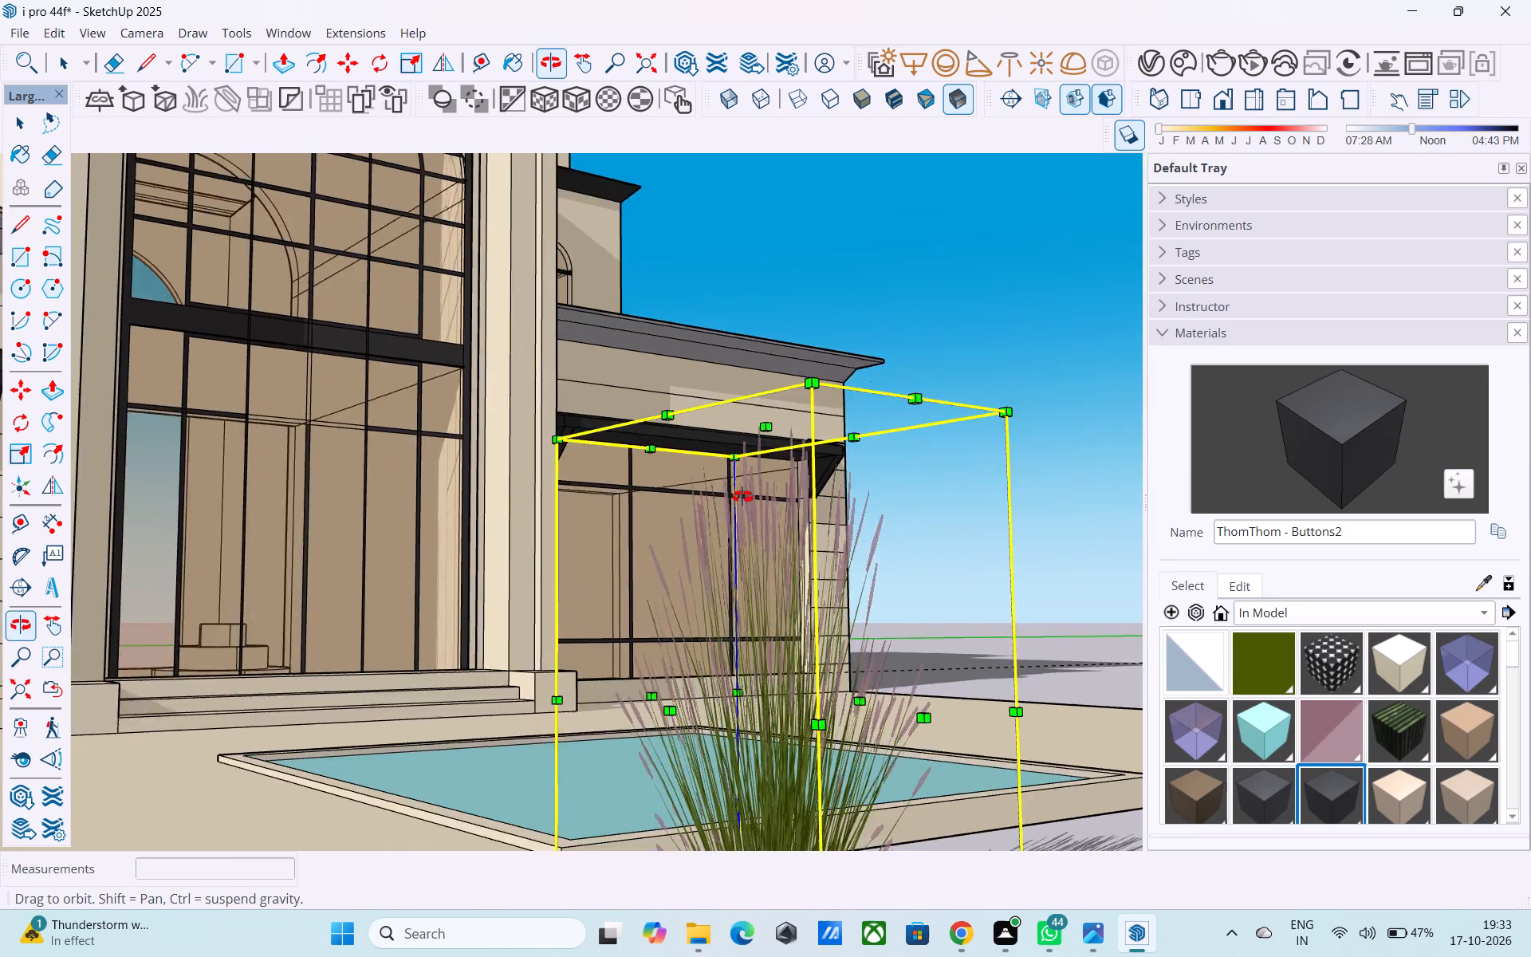
middle_drag(742, 497, 773, 612)
shift+middle_drag(831, 719, 806, 634)
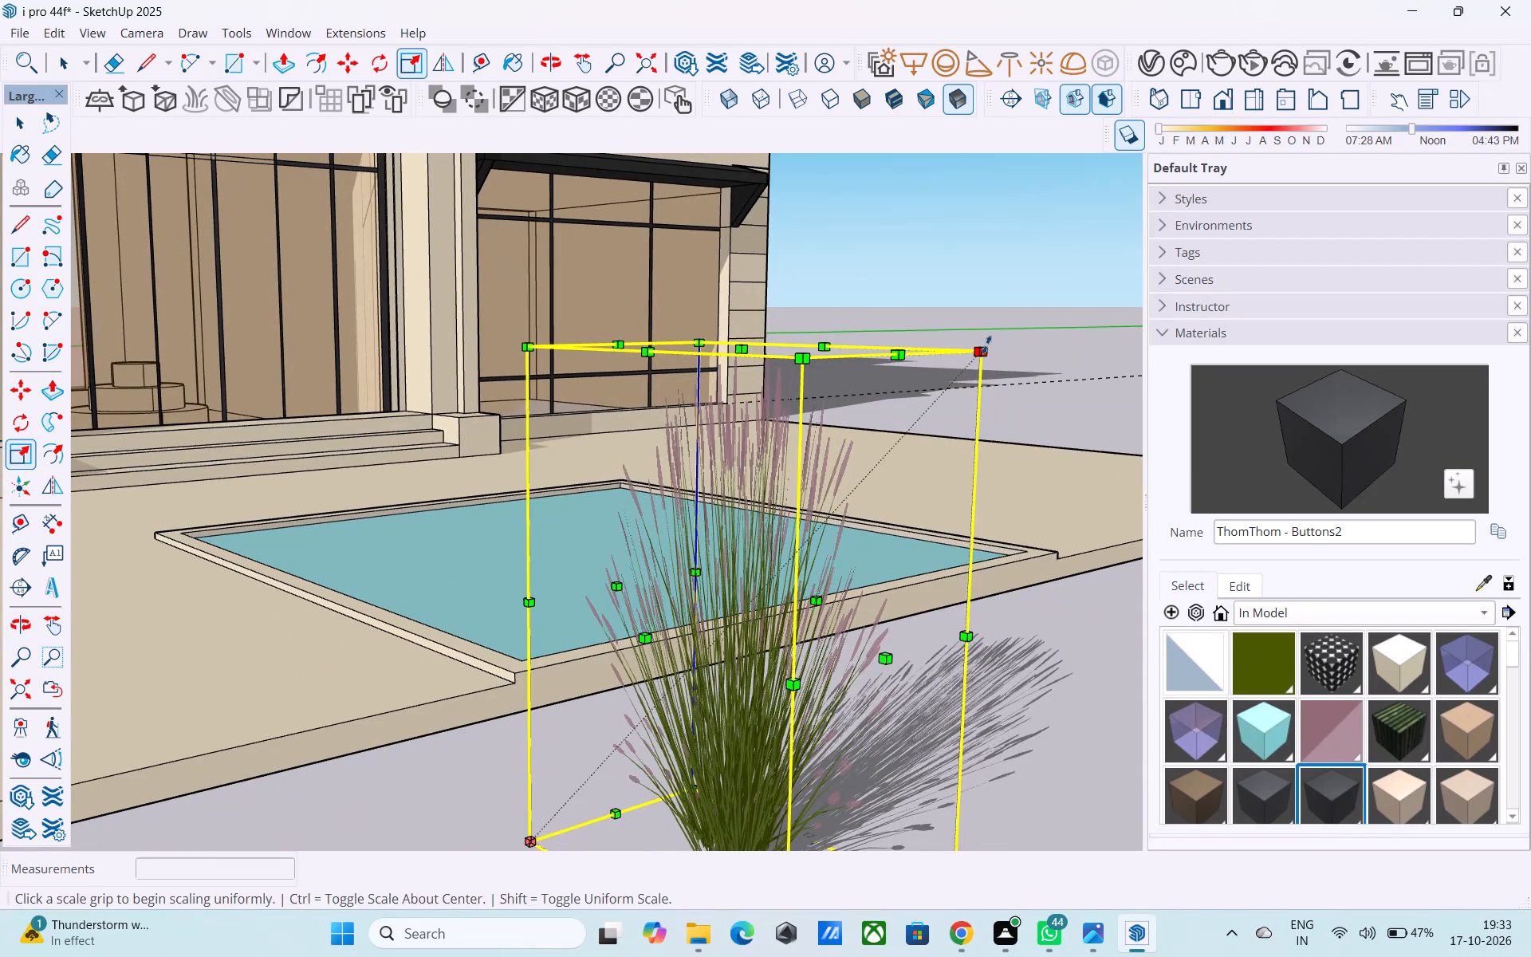
click(986, 345)
click(758, 698)
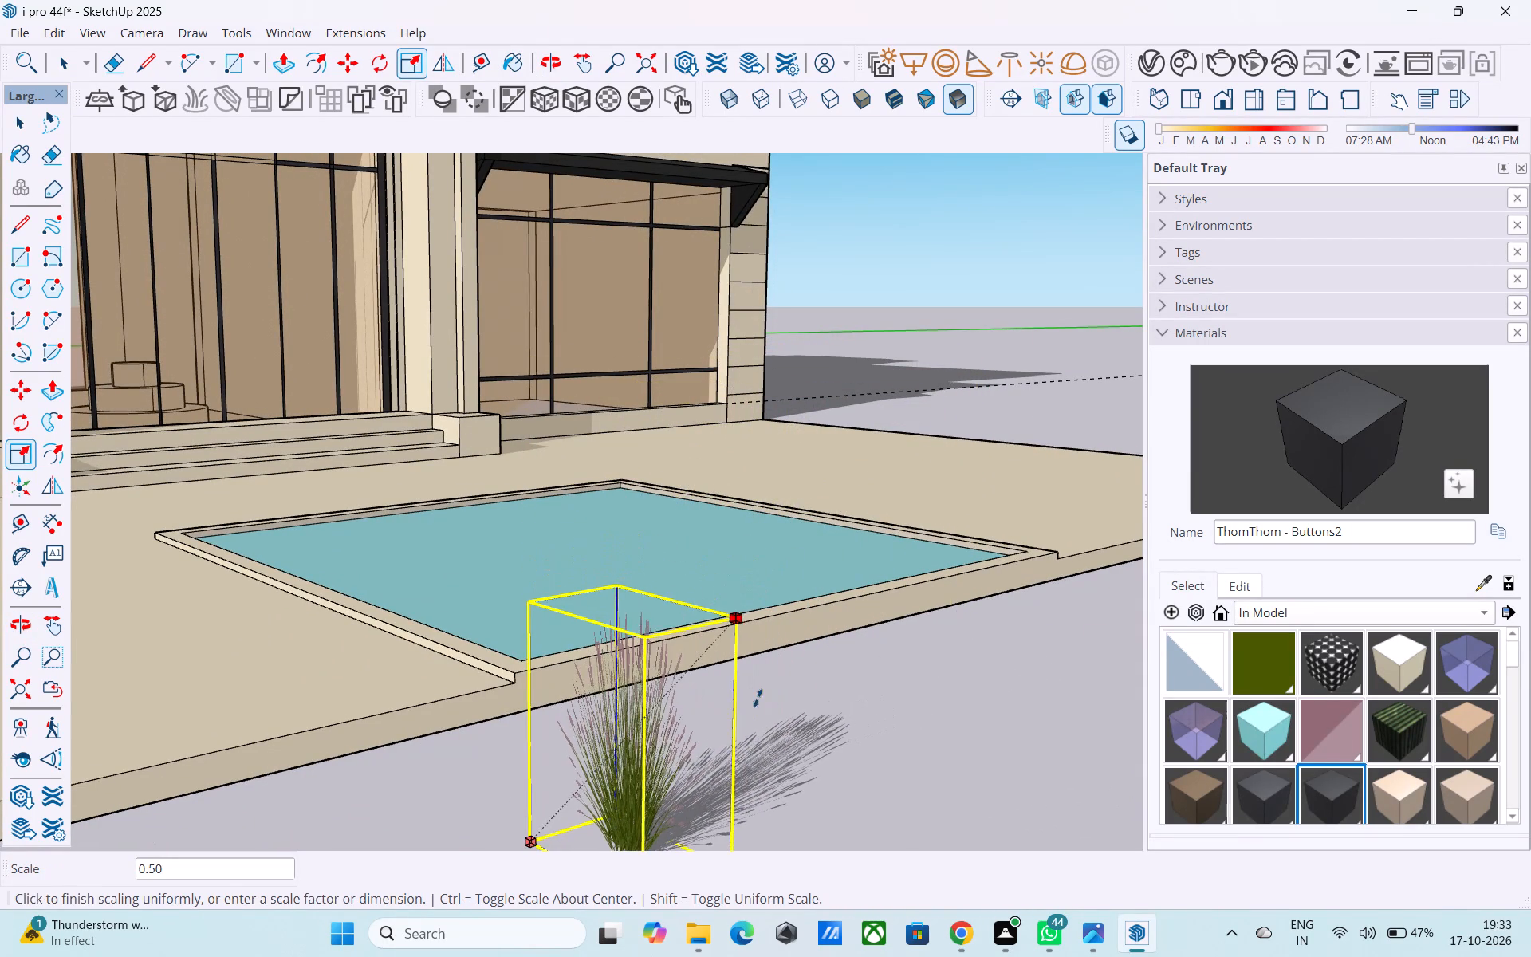
scroll(747, 706, down, 8)
key(space)
click(762, 731)
Copy the grass clump eight times in a row along the pool's left edge, about 2 feet apart.
click(696, 752)
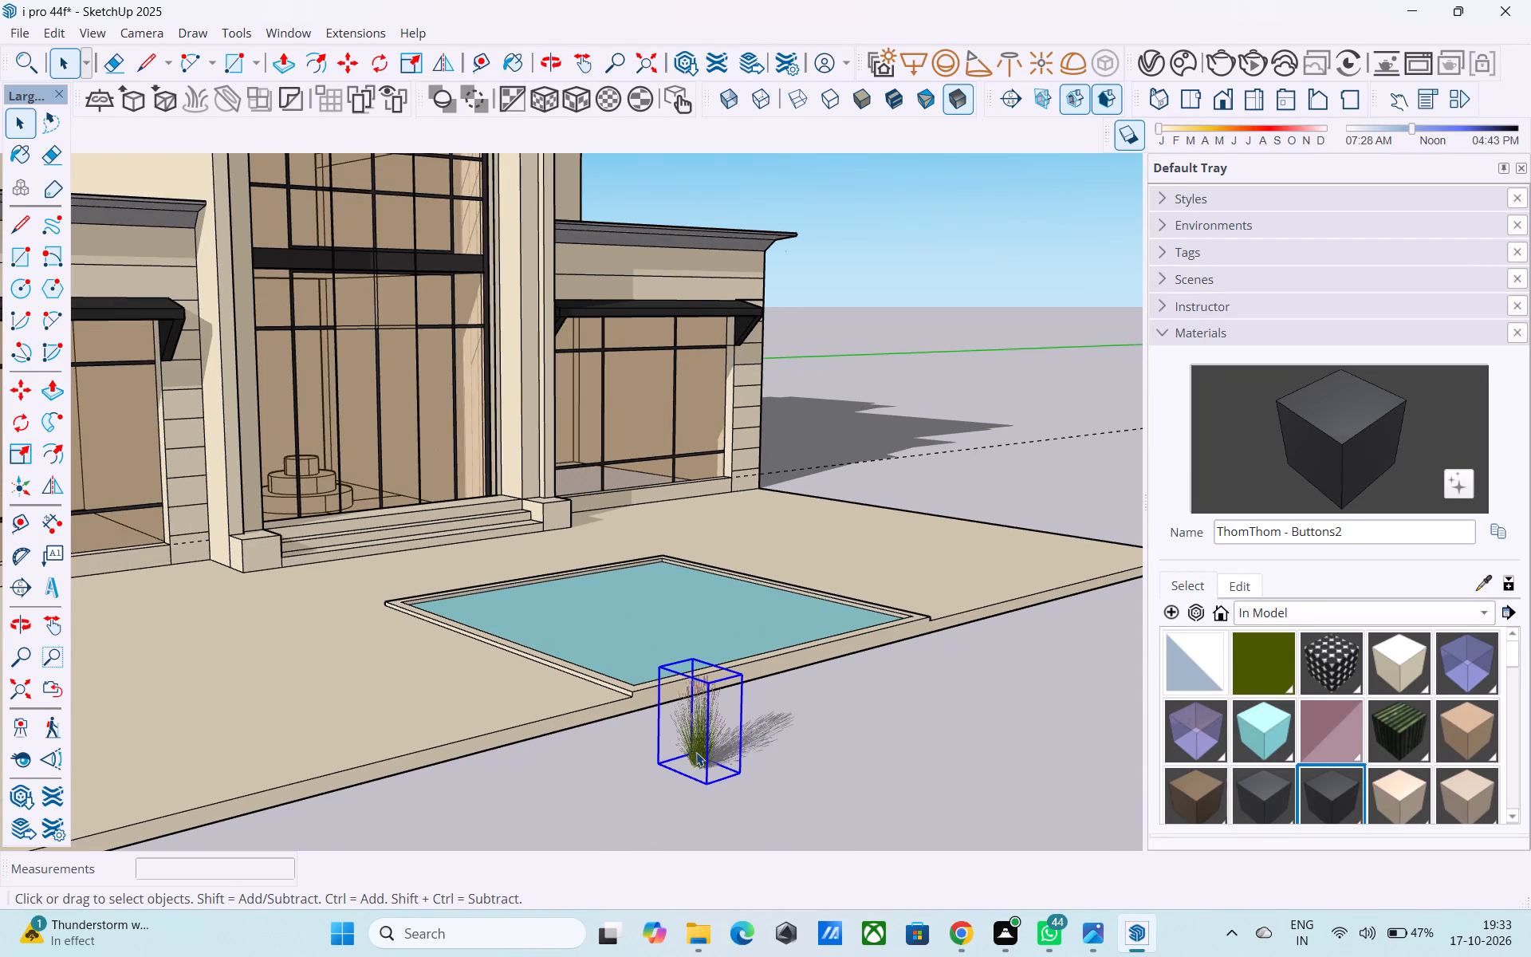
key(m)
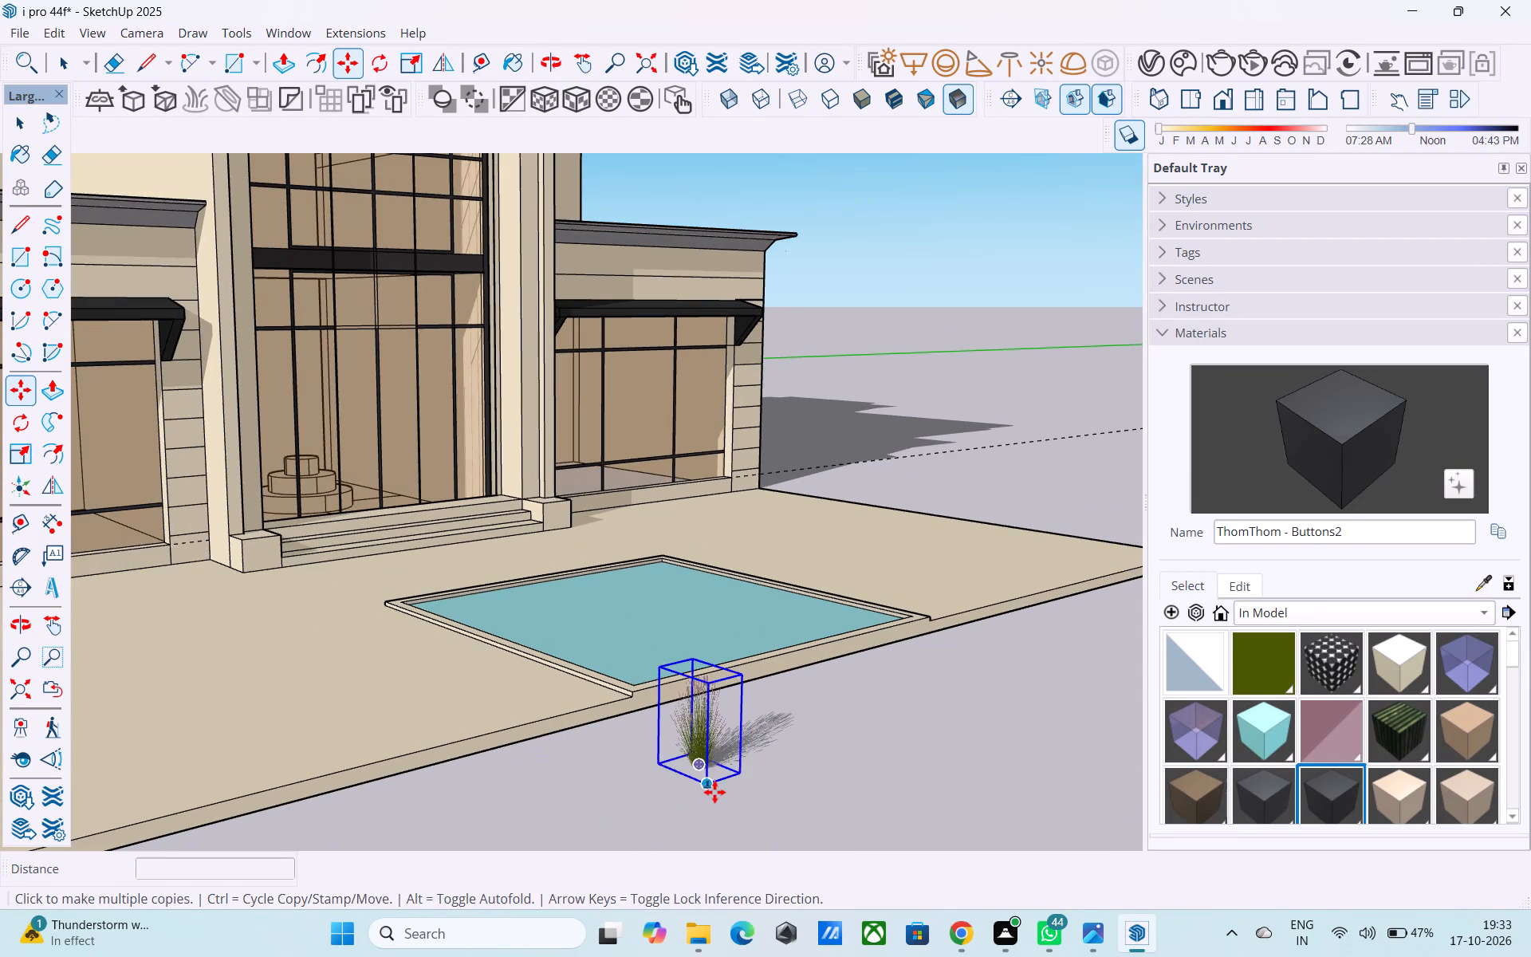
click(714, 791)
scroll(624, 679, up, 4)
middle_drag(599, 710, 687, 853)
middle_drag(608, 724, 645, 769)
shift+scroll(652, 799, up, 3)
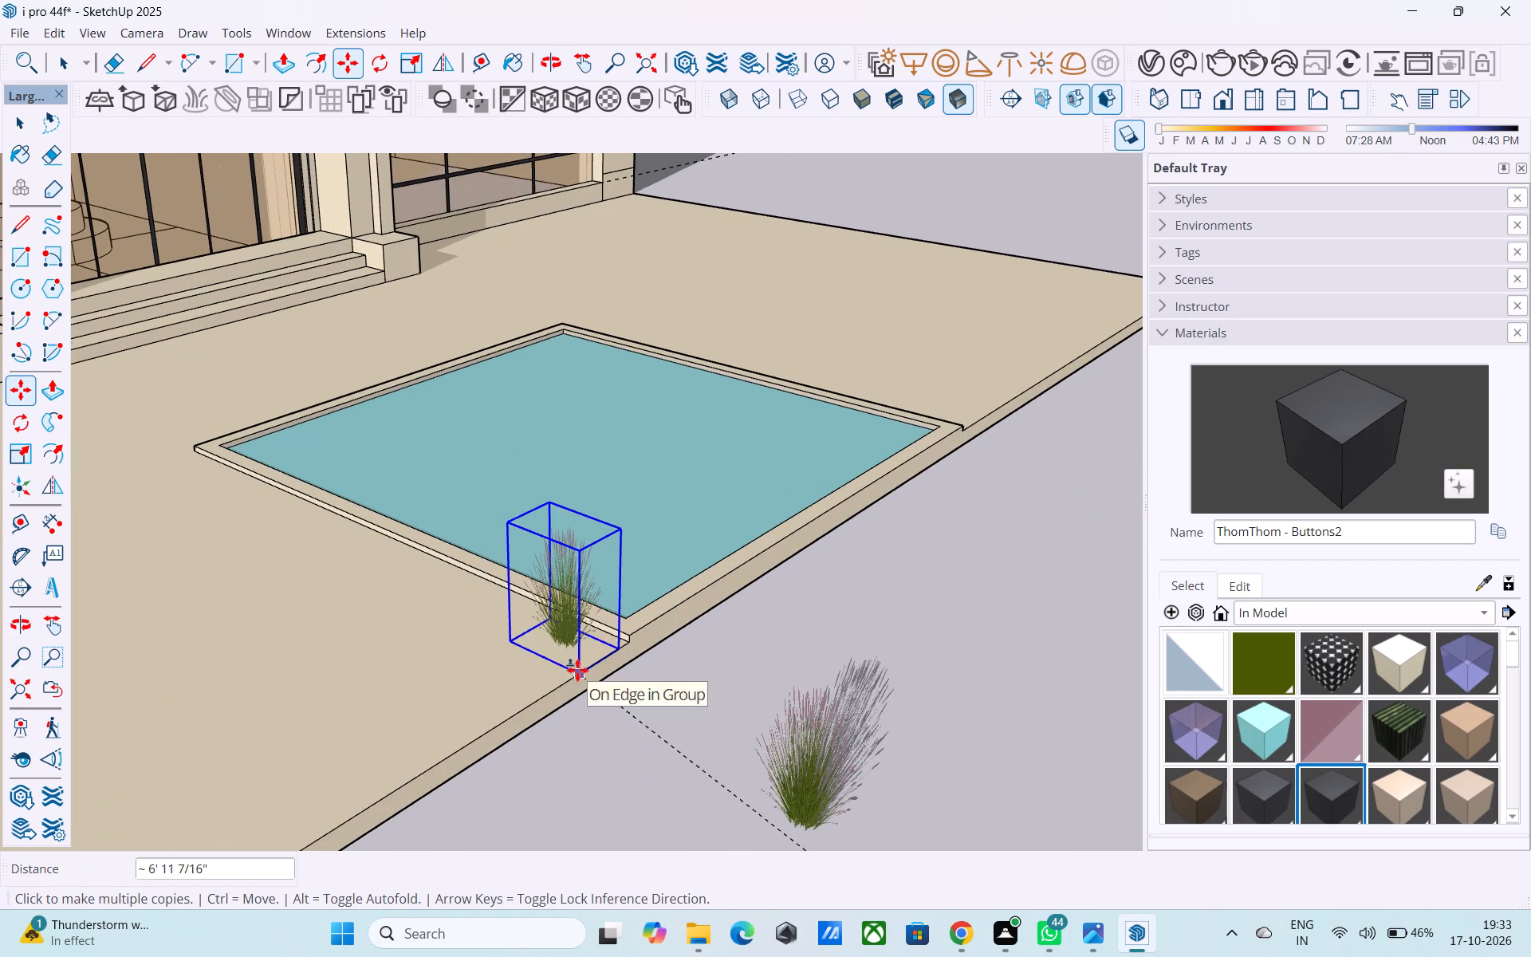
click(577, 670)
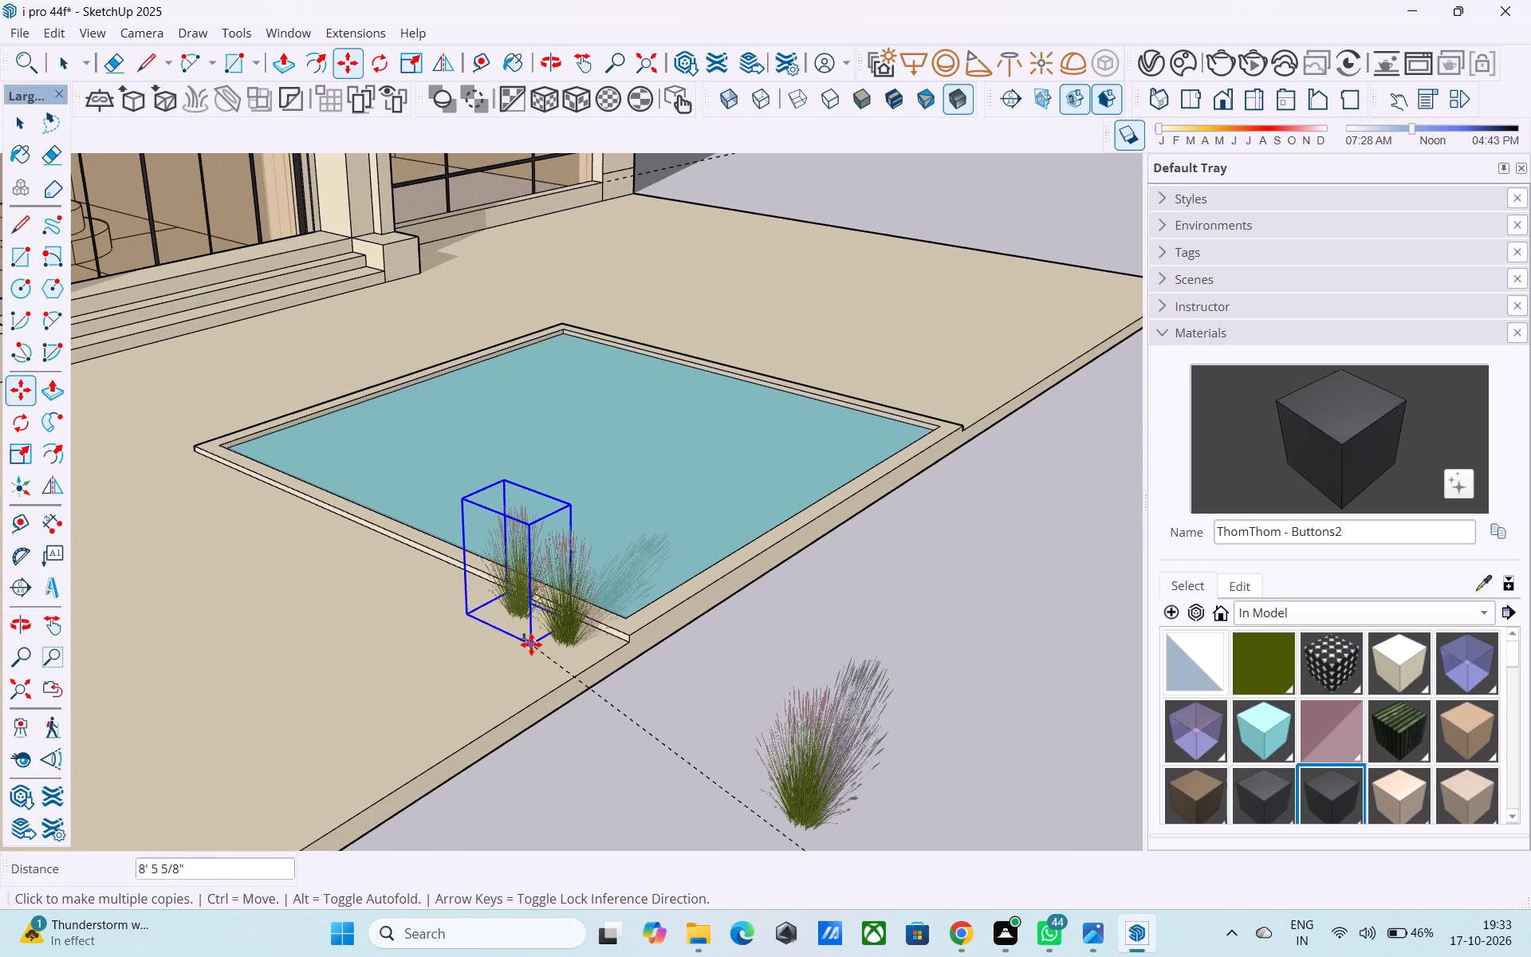
click(531, 644)
click(476, 611)
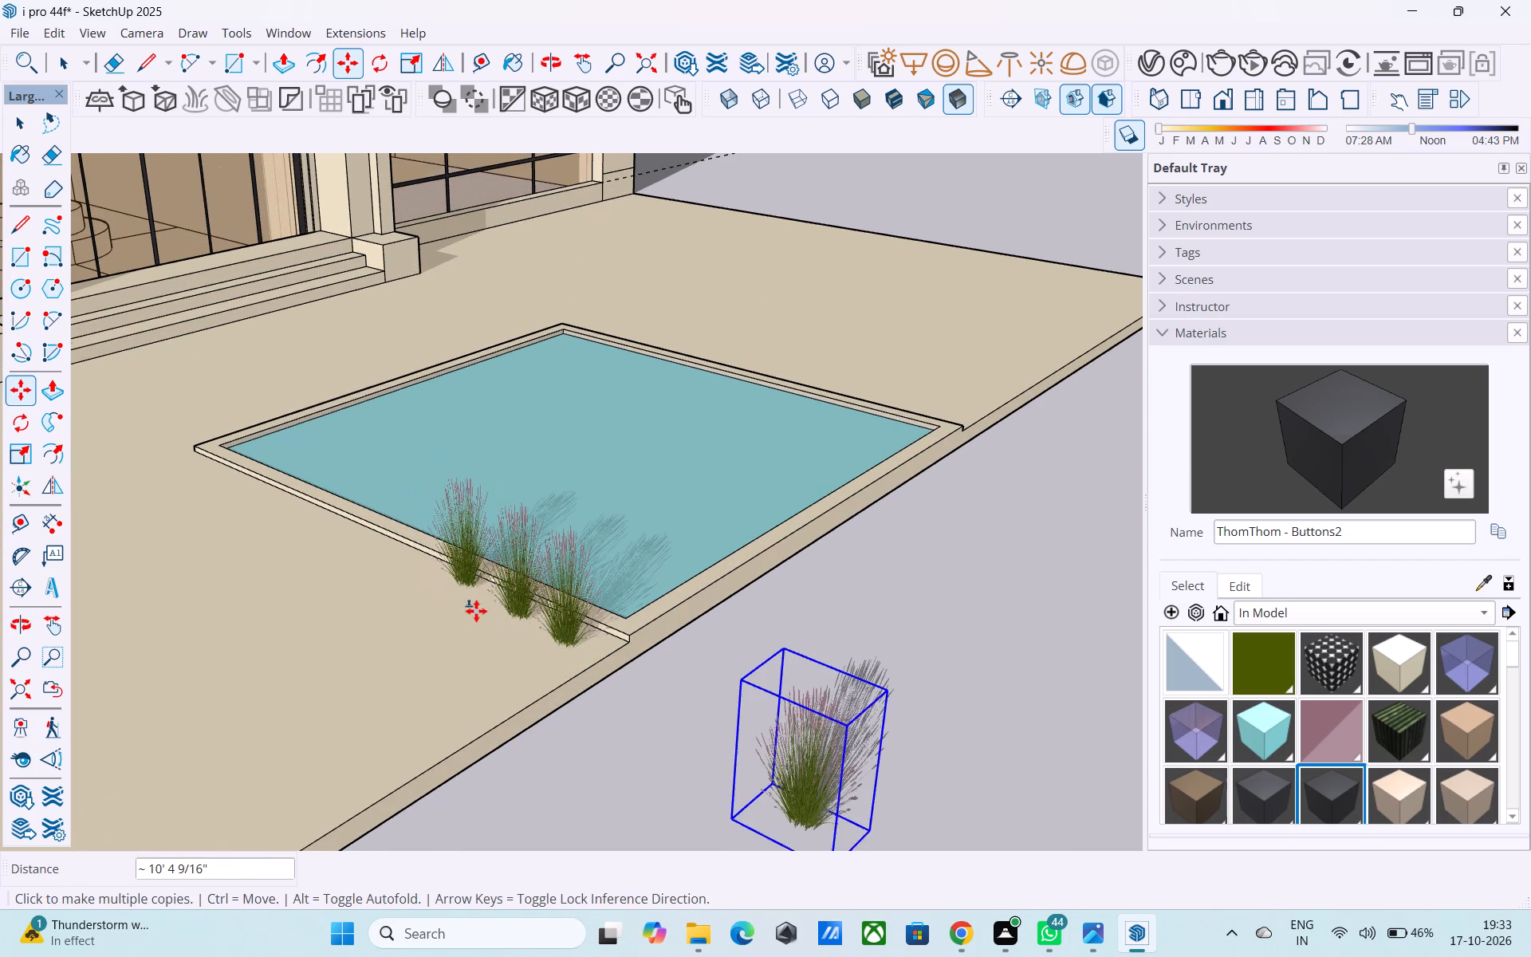
shift+middle_drag(476, 611, 521, 754)
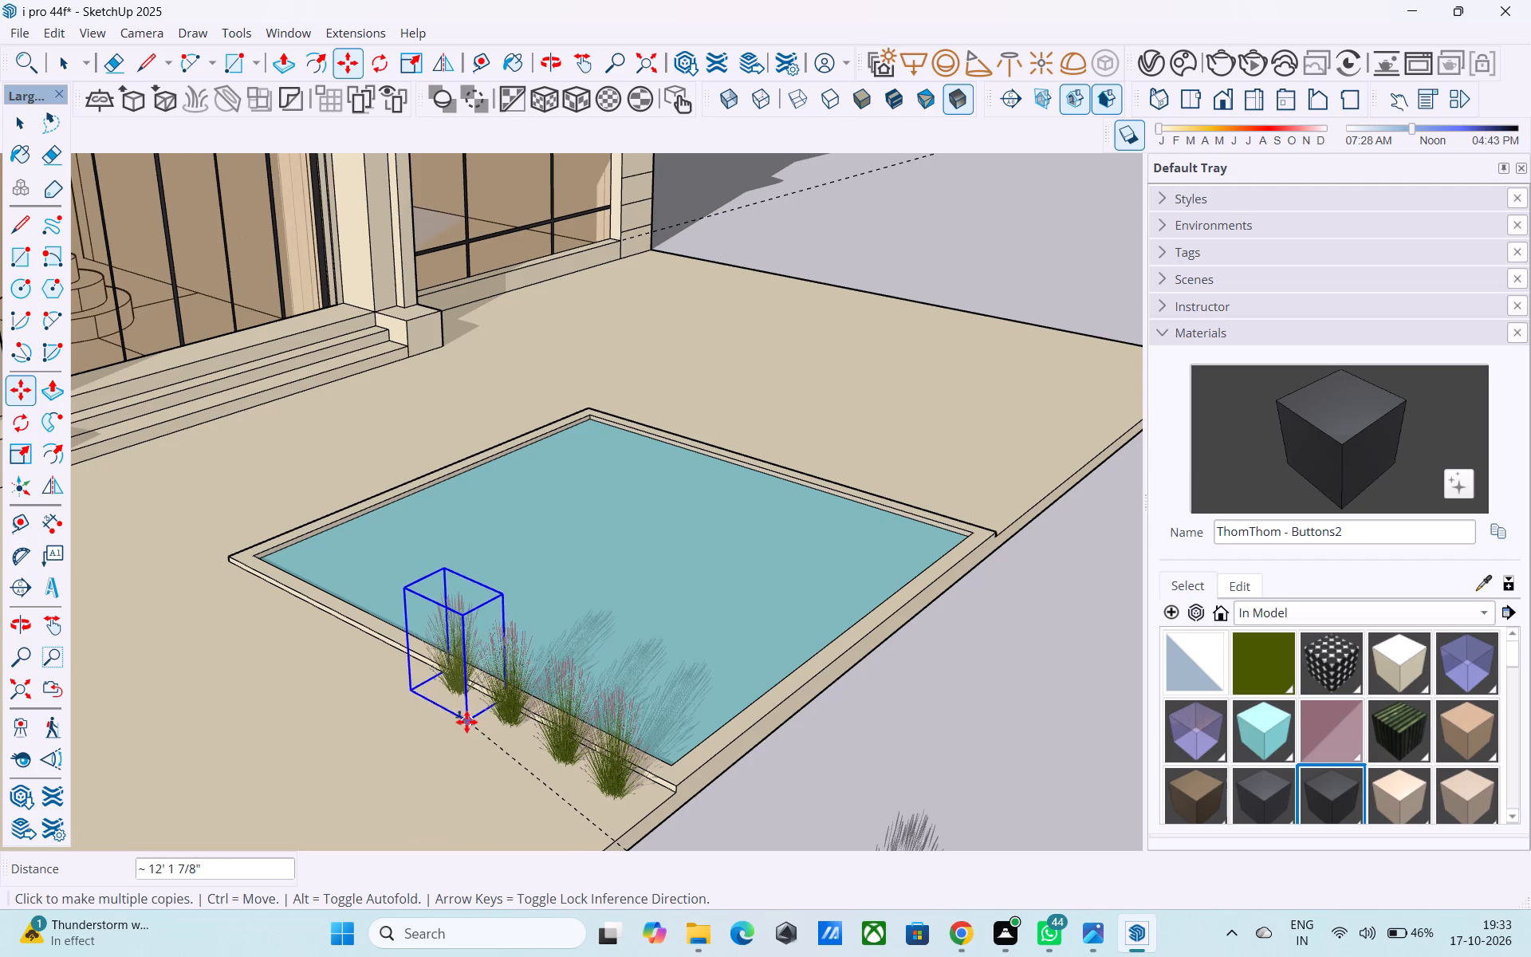
click(466, 722)
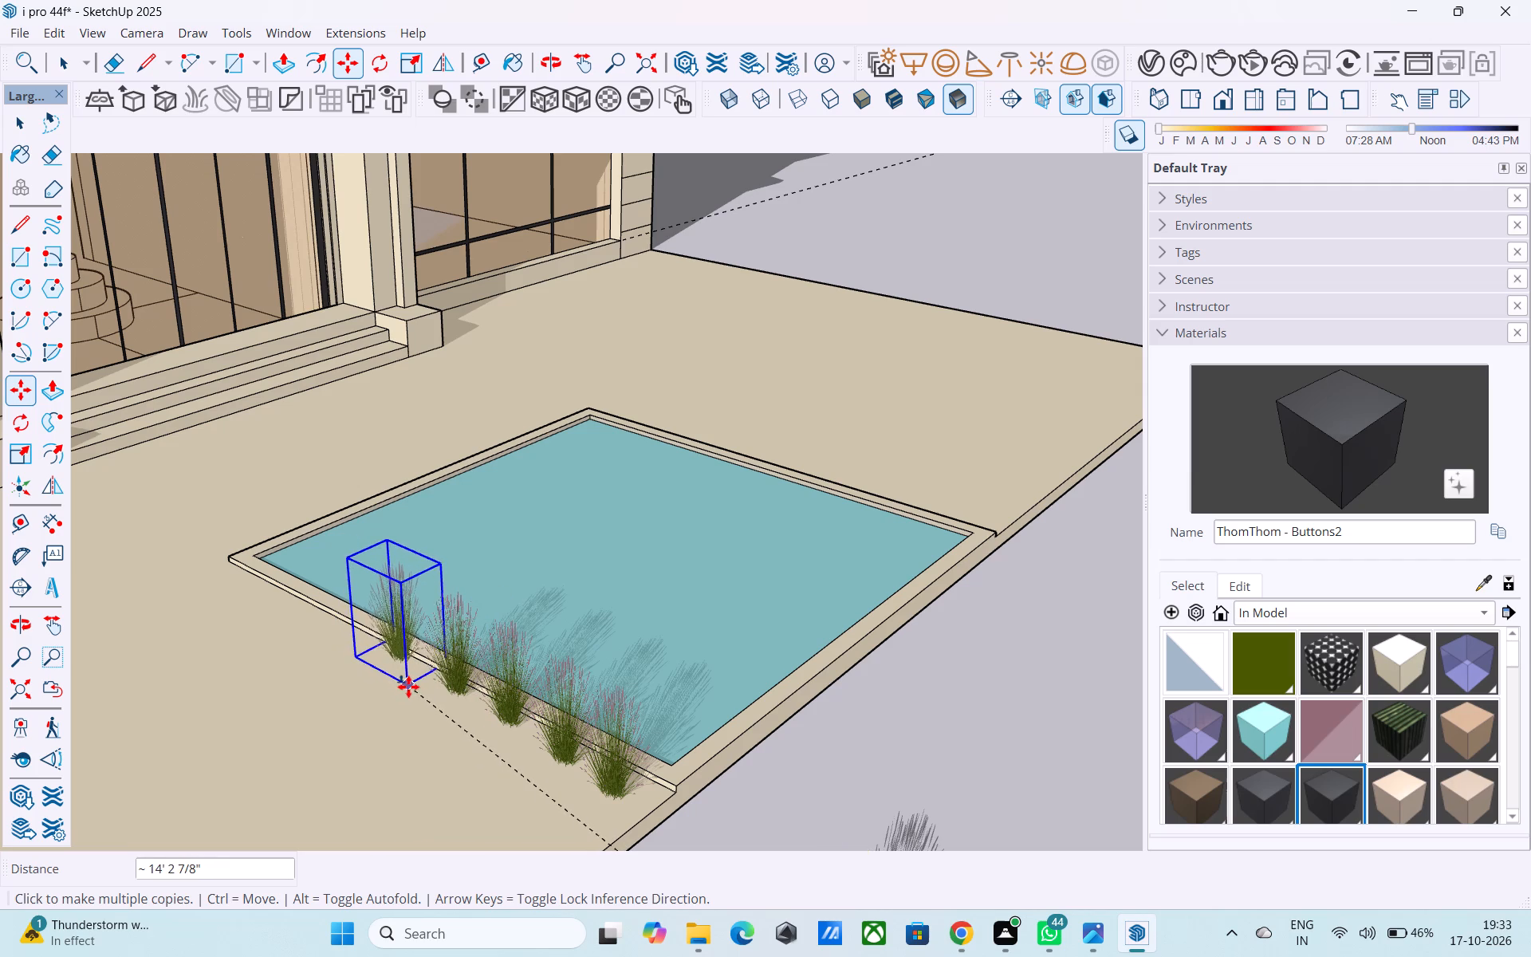
click(408, 687)
click(351, 649)
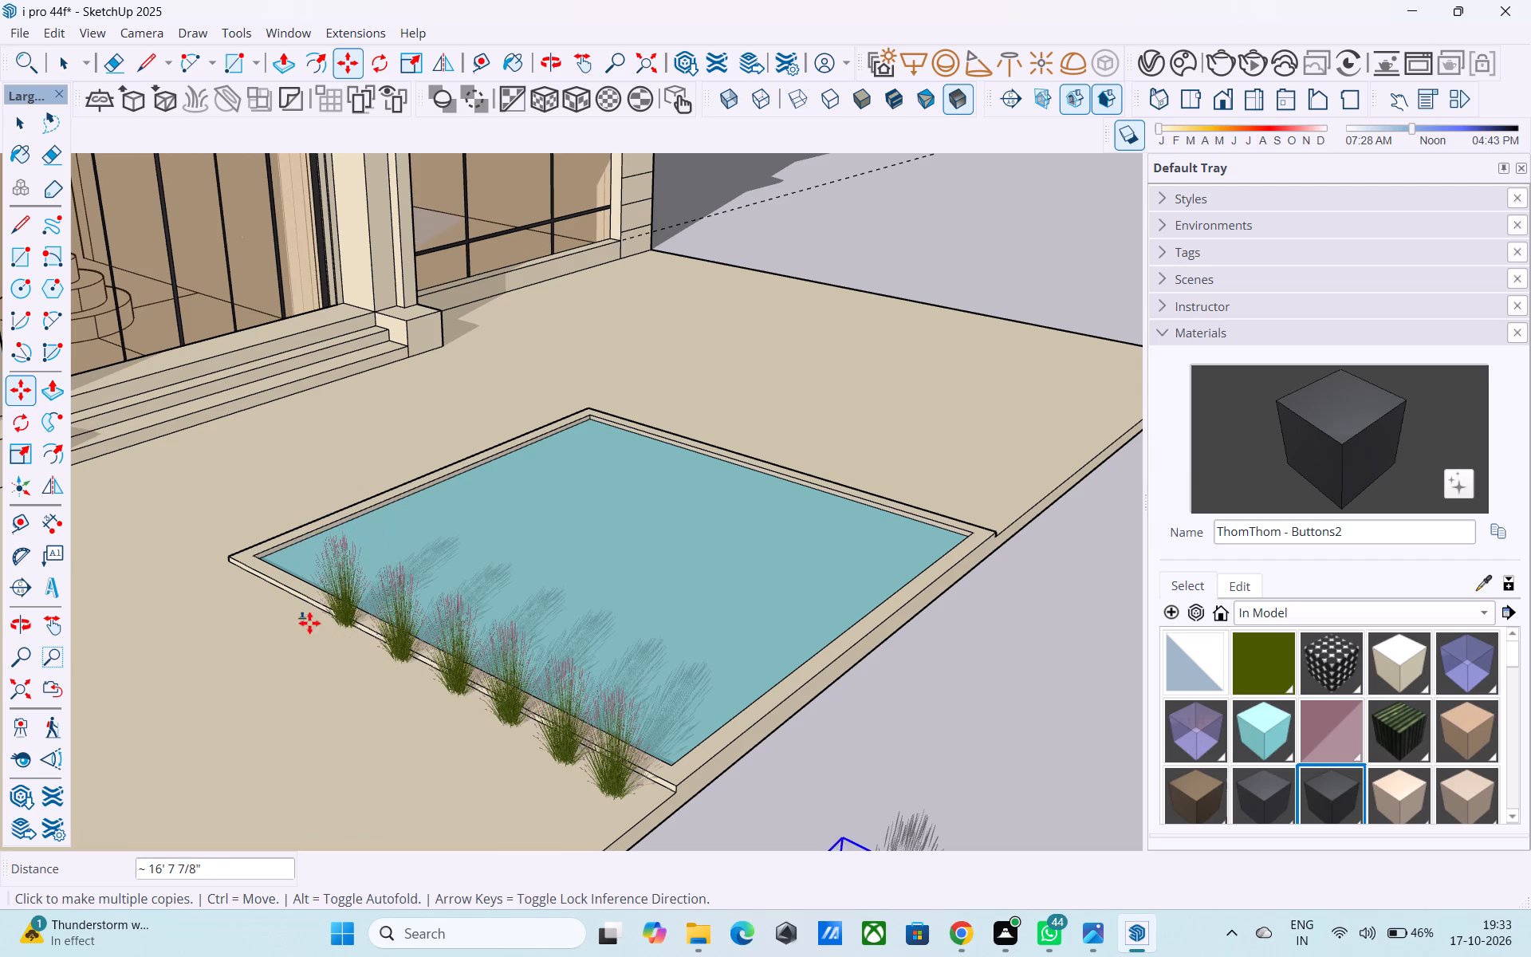
click(298, 620)
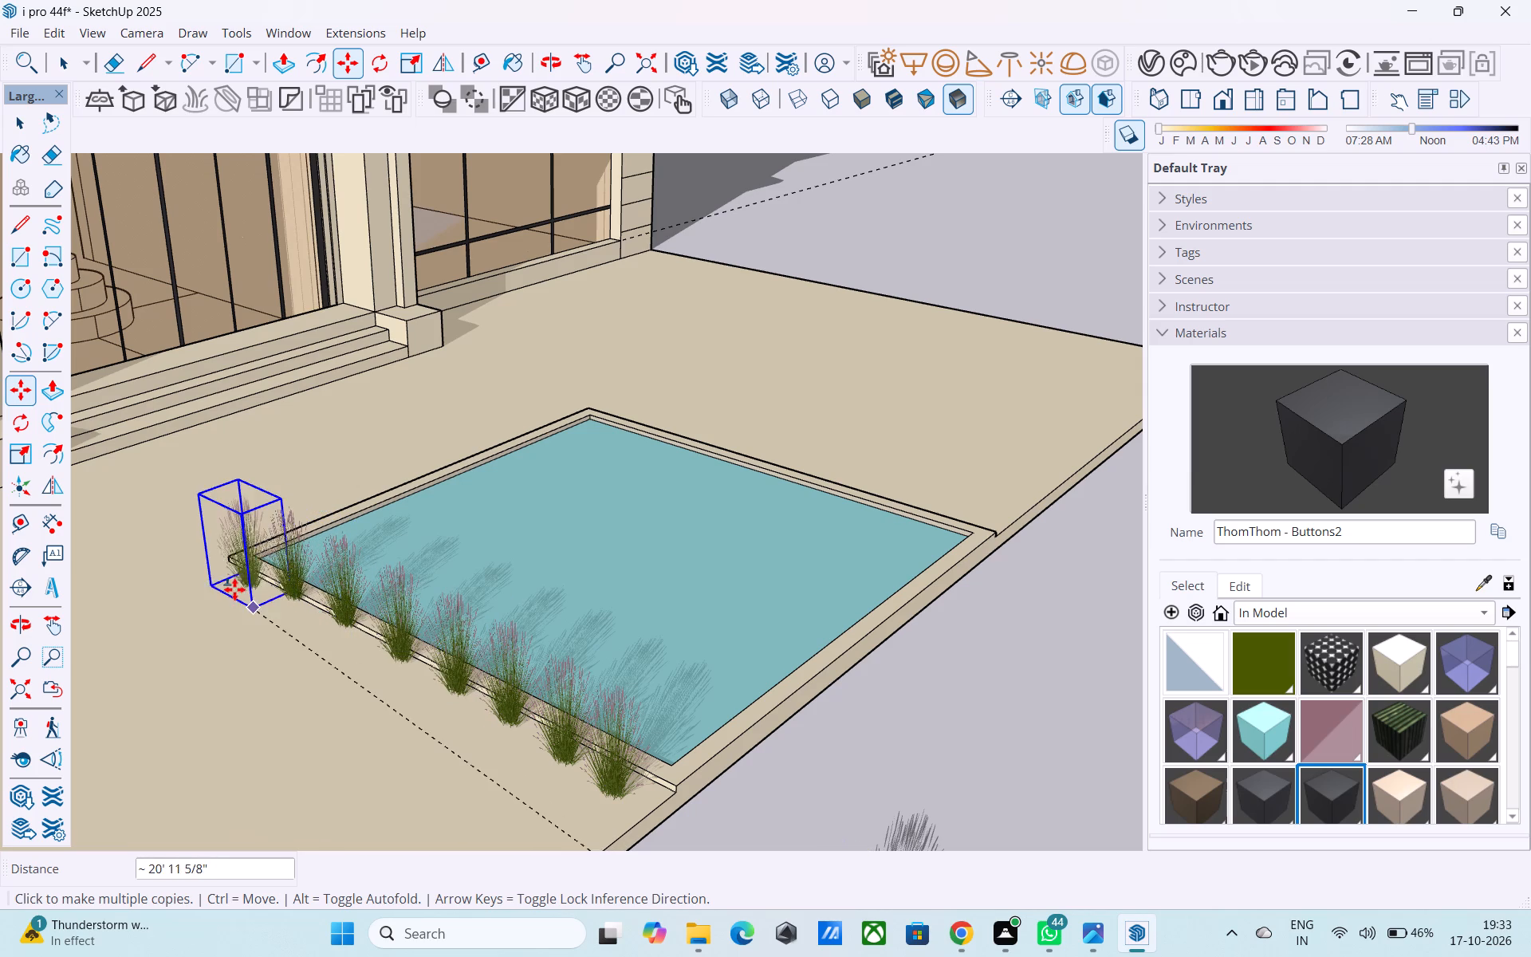
click(233, 589)
Place five more copies of the grass clump along the pool's right edge, from the front corner to the back.
middle_drag(455, 651, 238, 602)
scroll(238, 602, down, 4)
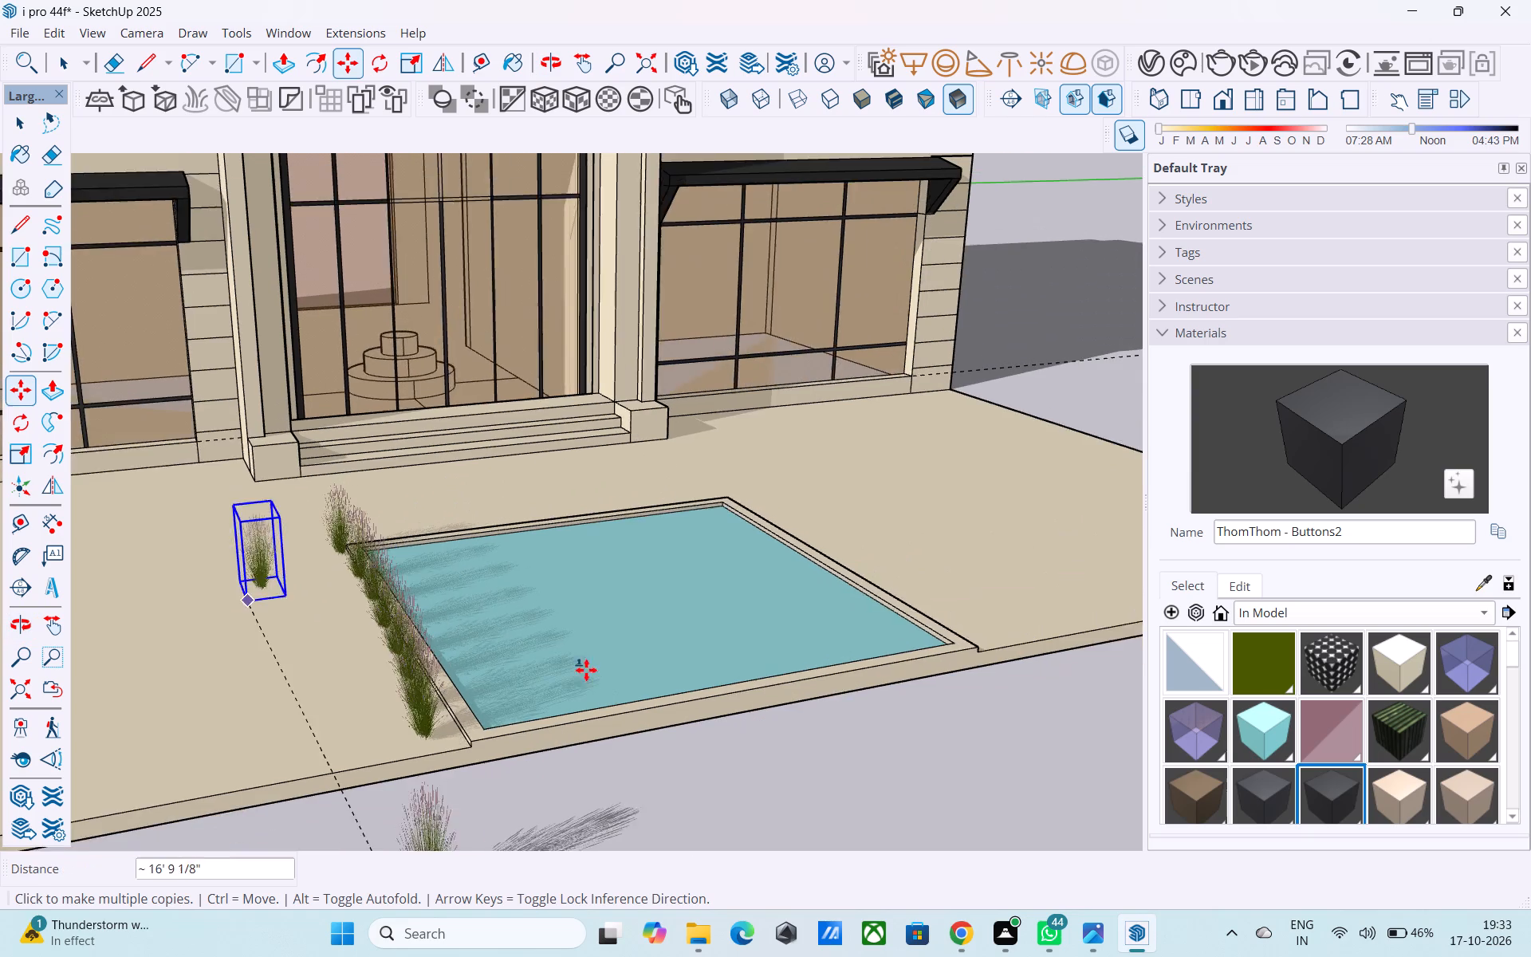
click(872, 648)
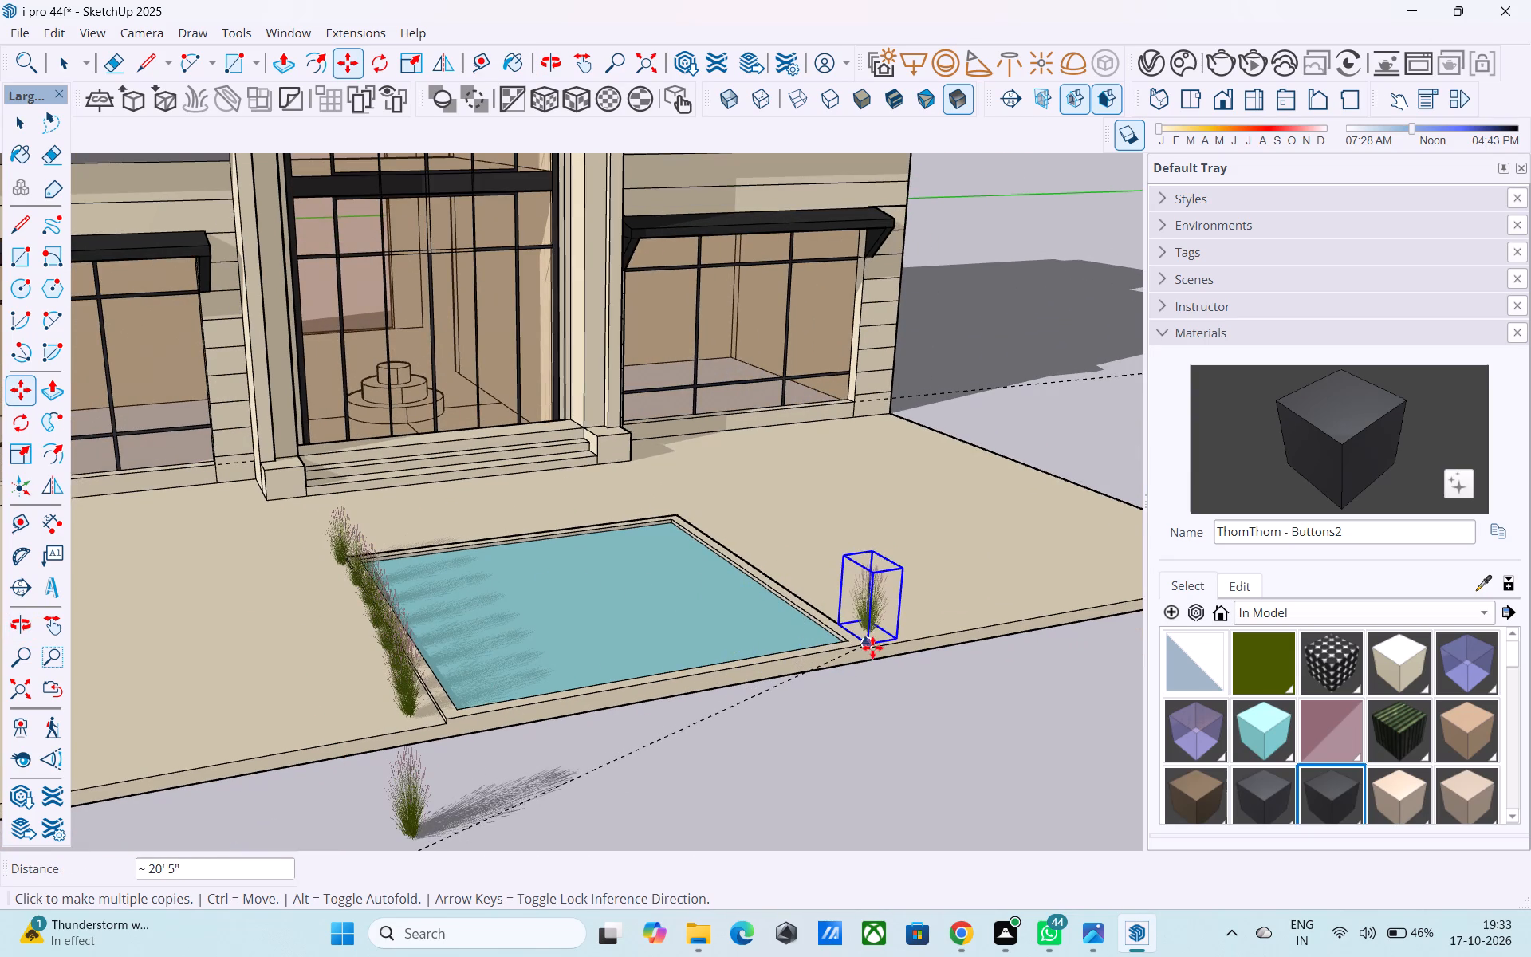
click(842, 620)
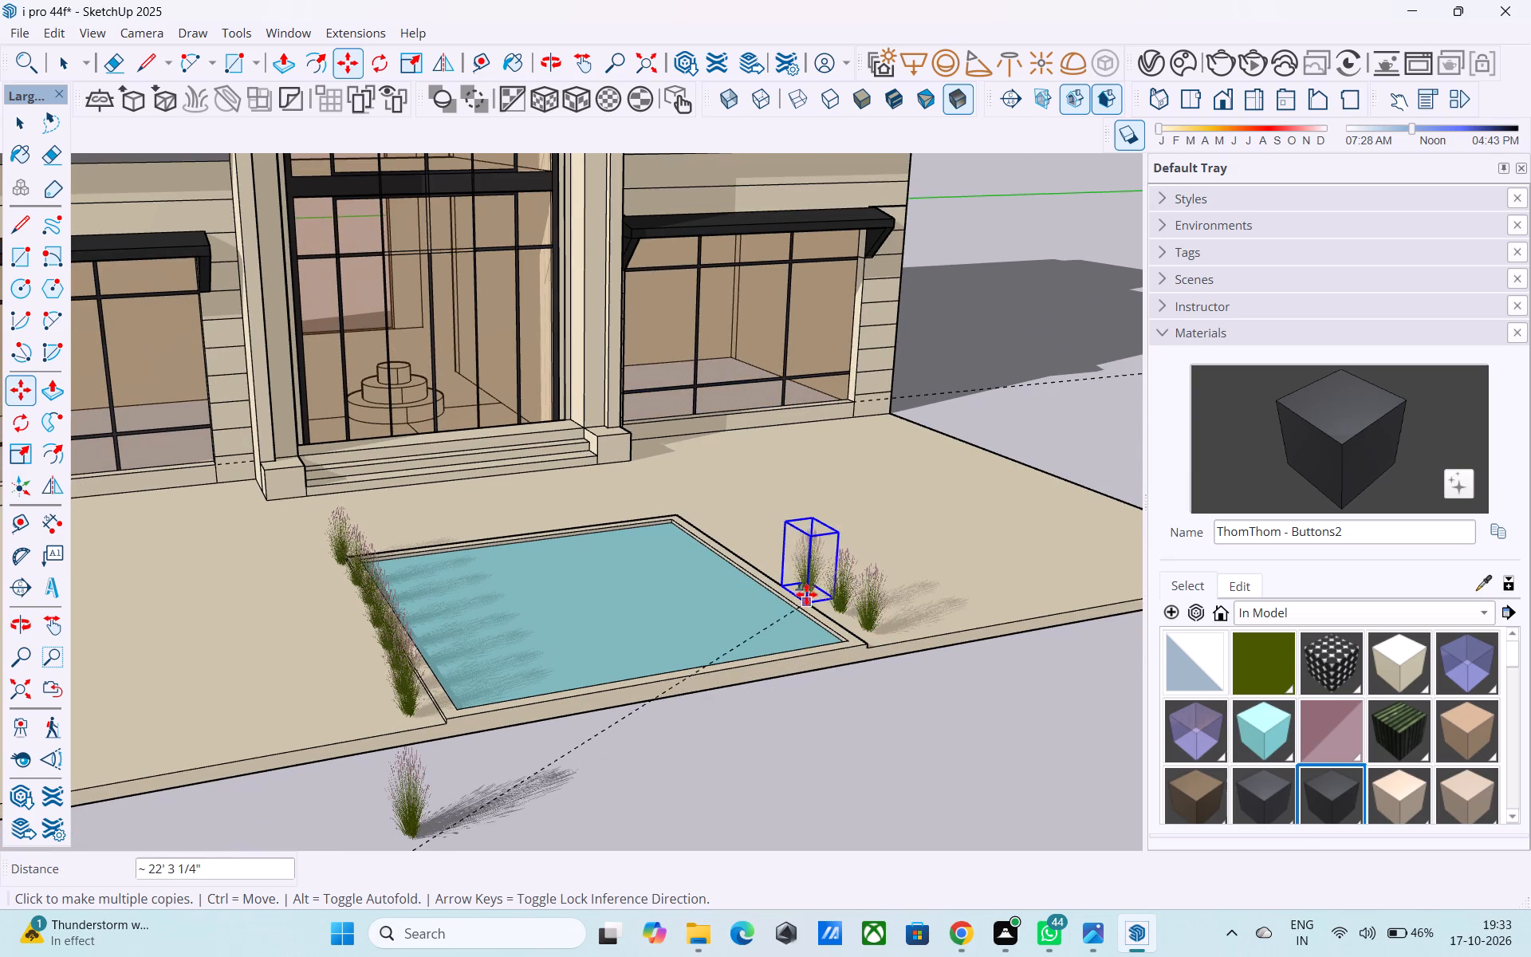
click(805, 593)
click(760, 554)
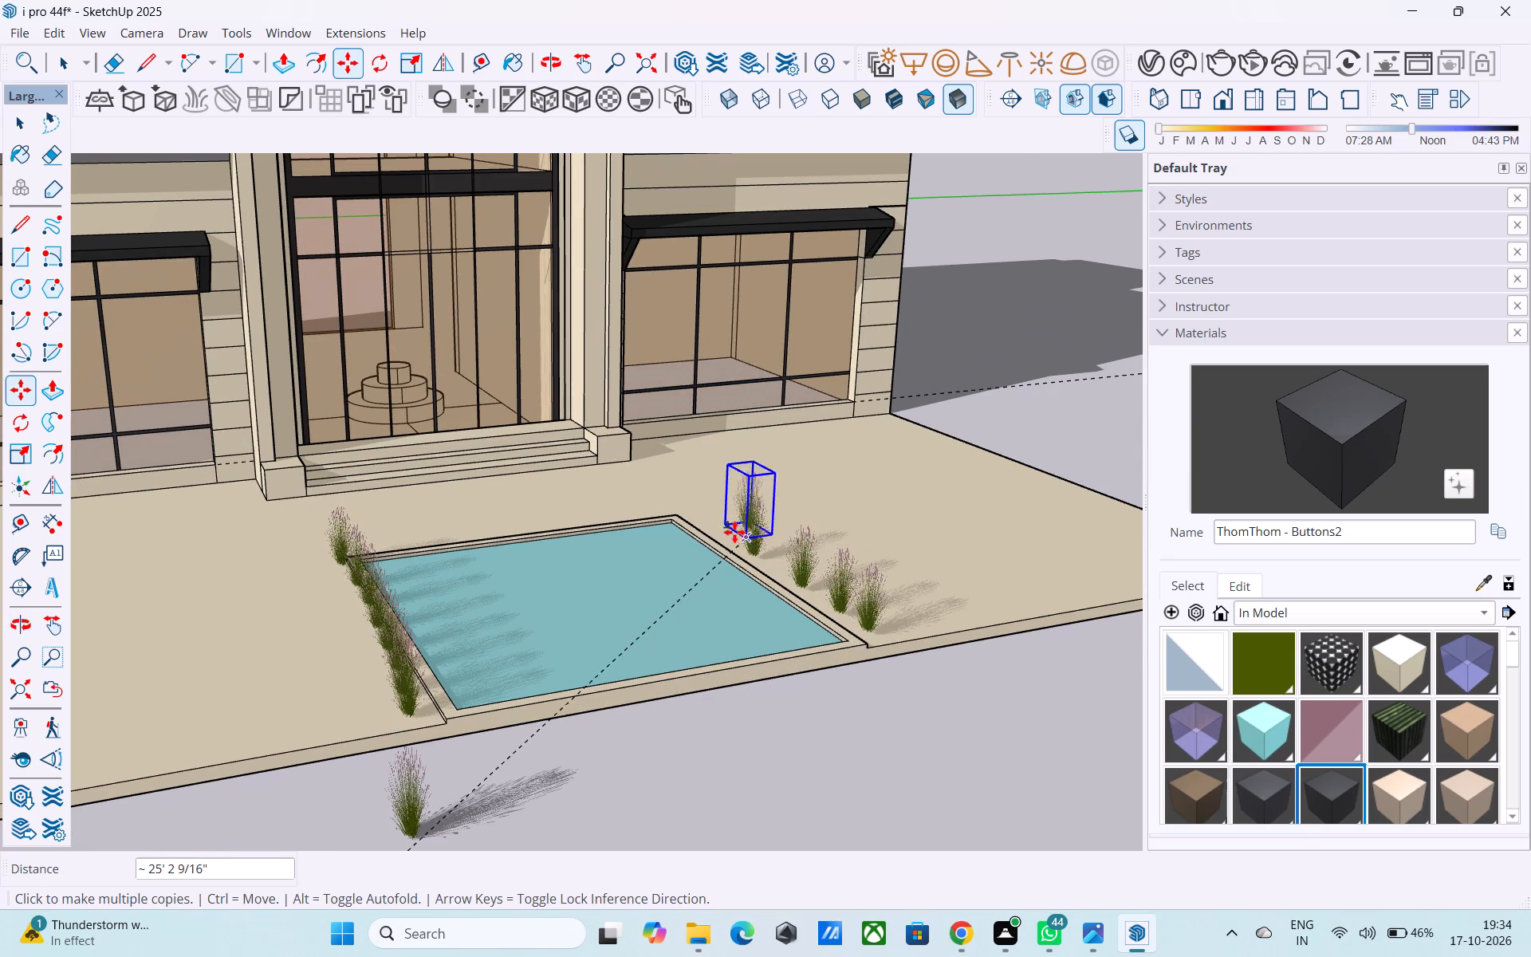
click(724, 532)
scroll(730, 538, down, 5)
key(space)
Delete the original grass clump standing on the ground in front of the terrace.
scroll(731, 539, down, 4)
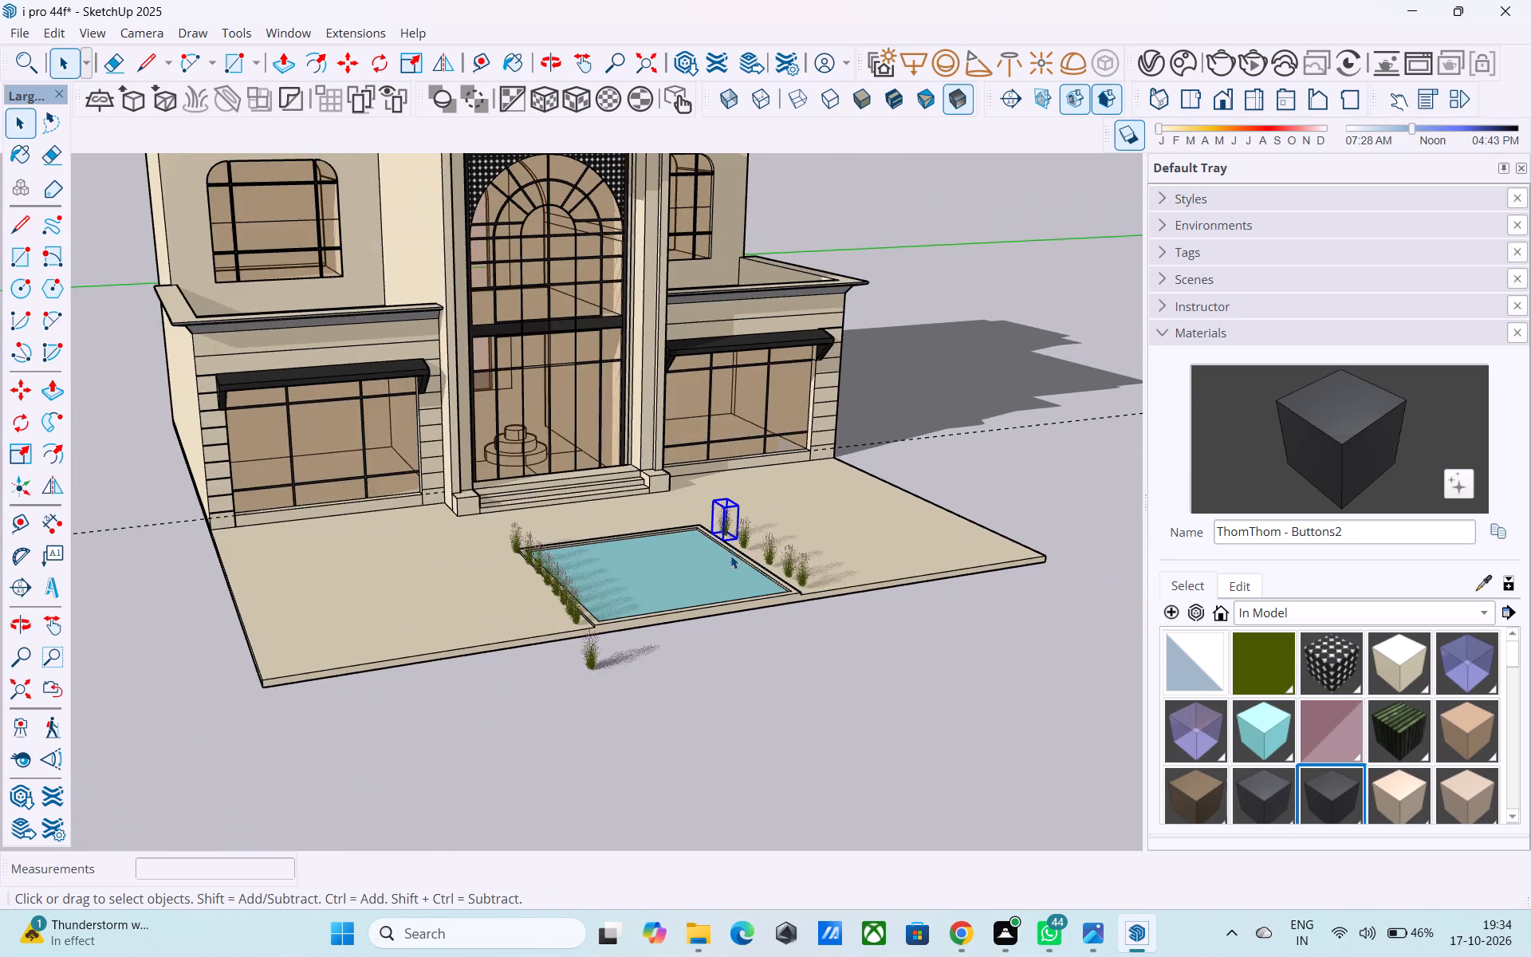
scroll(706, 596, down, 3)
click(623, 636)
key(Delete)
Copy the middle clump of the pool's right-hand grass row about 2 feet toward the house to fill the gap.
middle_drag(625, 642, 620, 642)
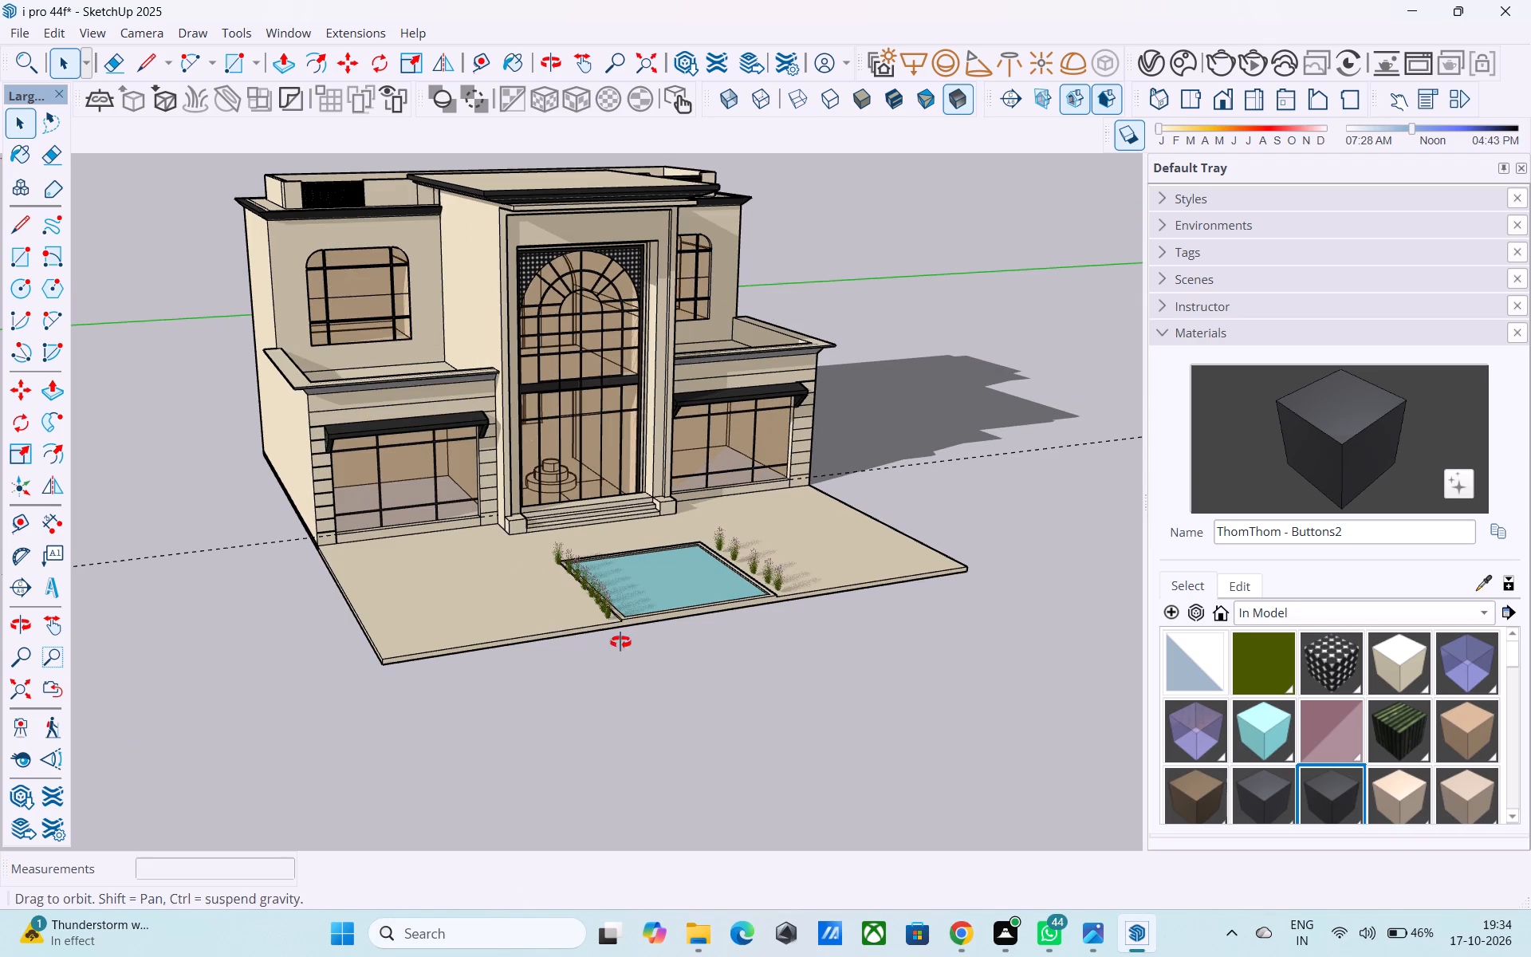
middle_drag(620, 642, 262, 588)
scroll(507, 598, down, 3)
middle_drag(510, 598, 816, 608)
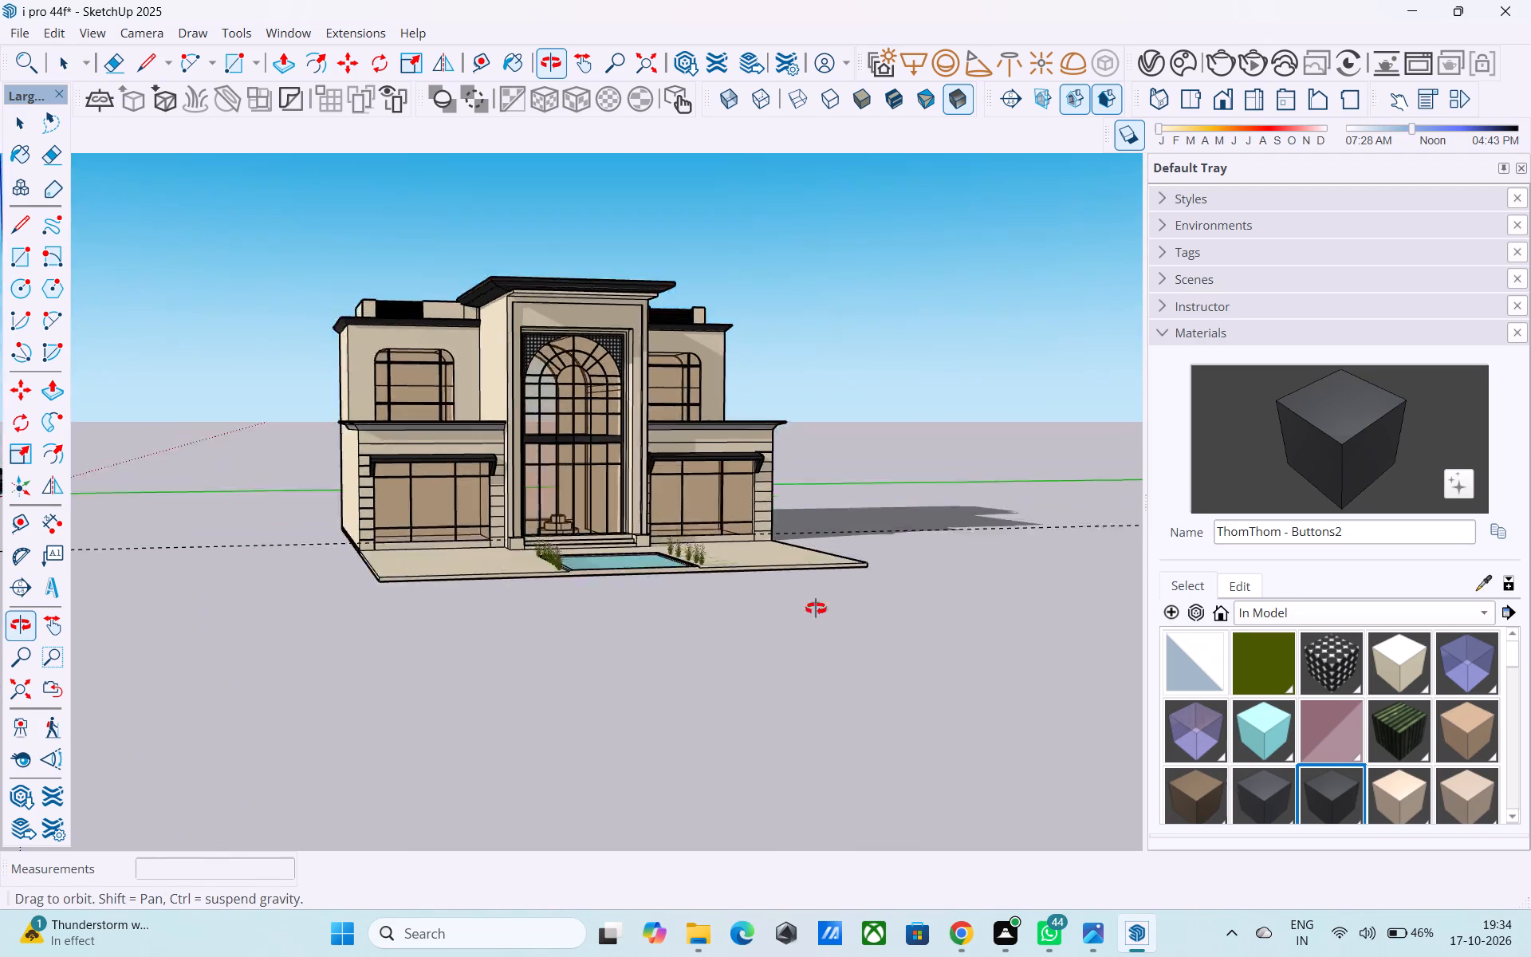
middle_drag(816, 608, 816, 638)
scroll(781, 615, up, 15)
middle_drag(622, 559, 661, 589)
click(613, 538)
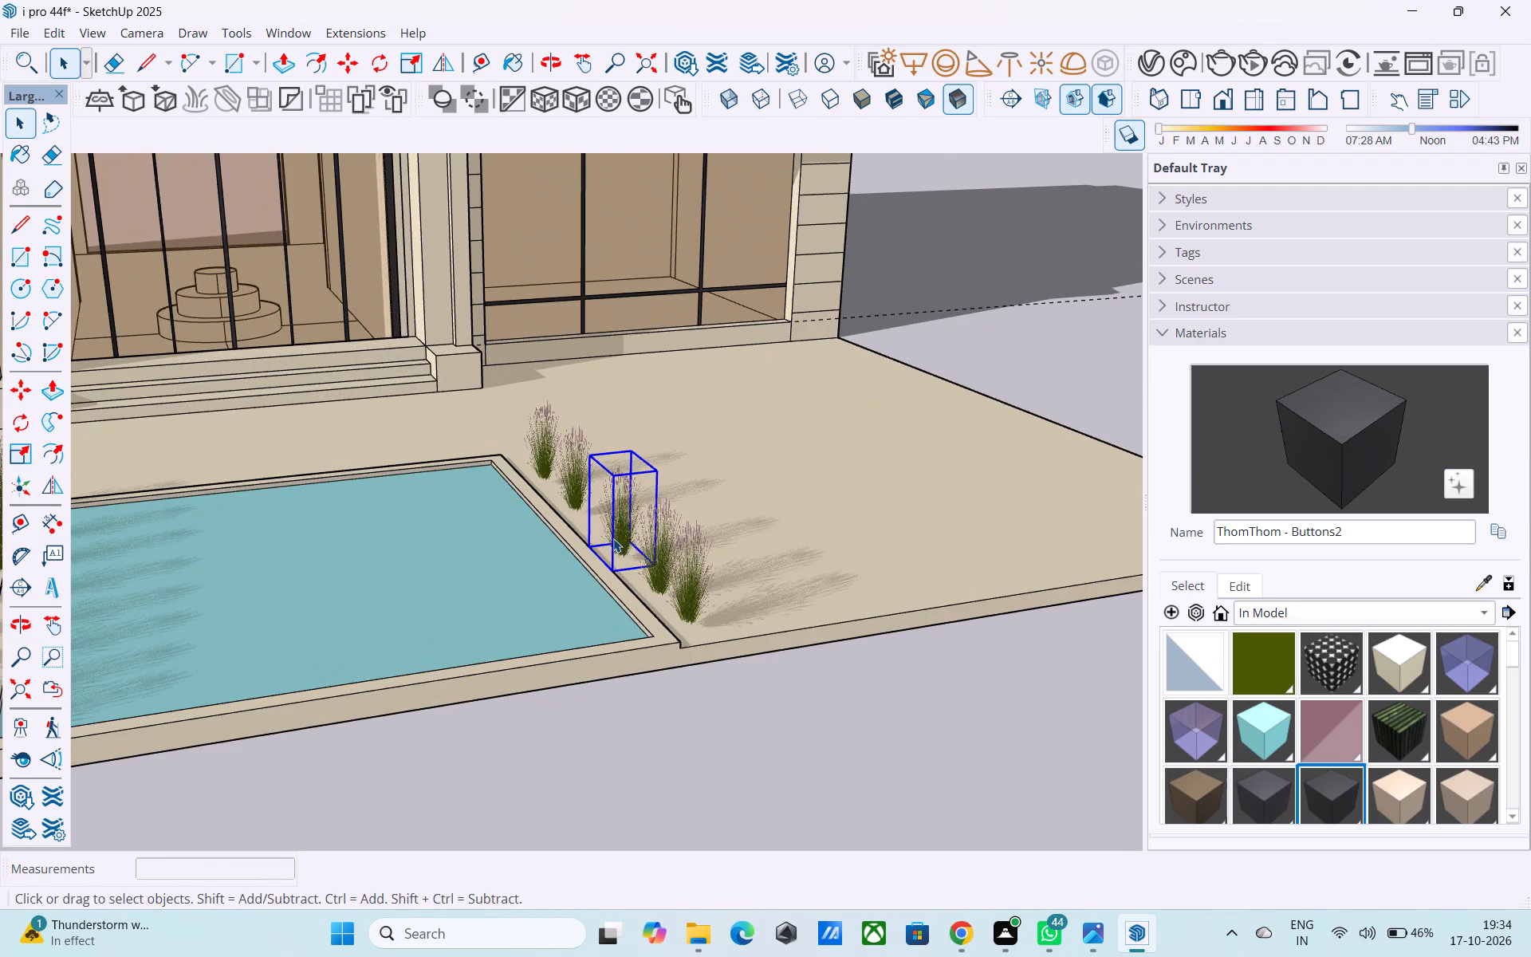
key(m)
scroll(613, 538, up, 4)
click(612, 590)
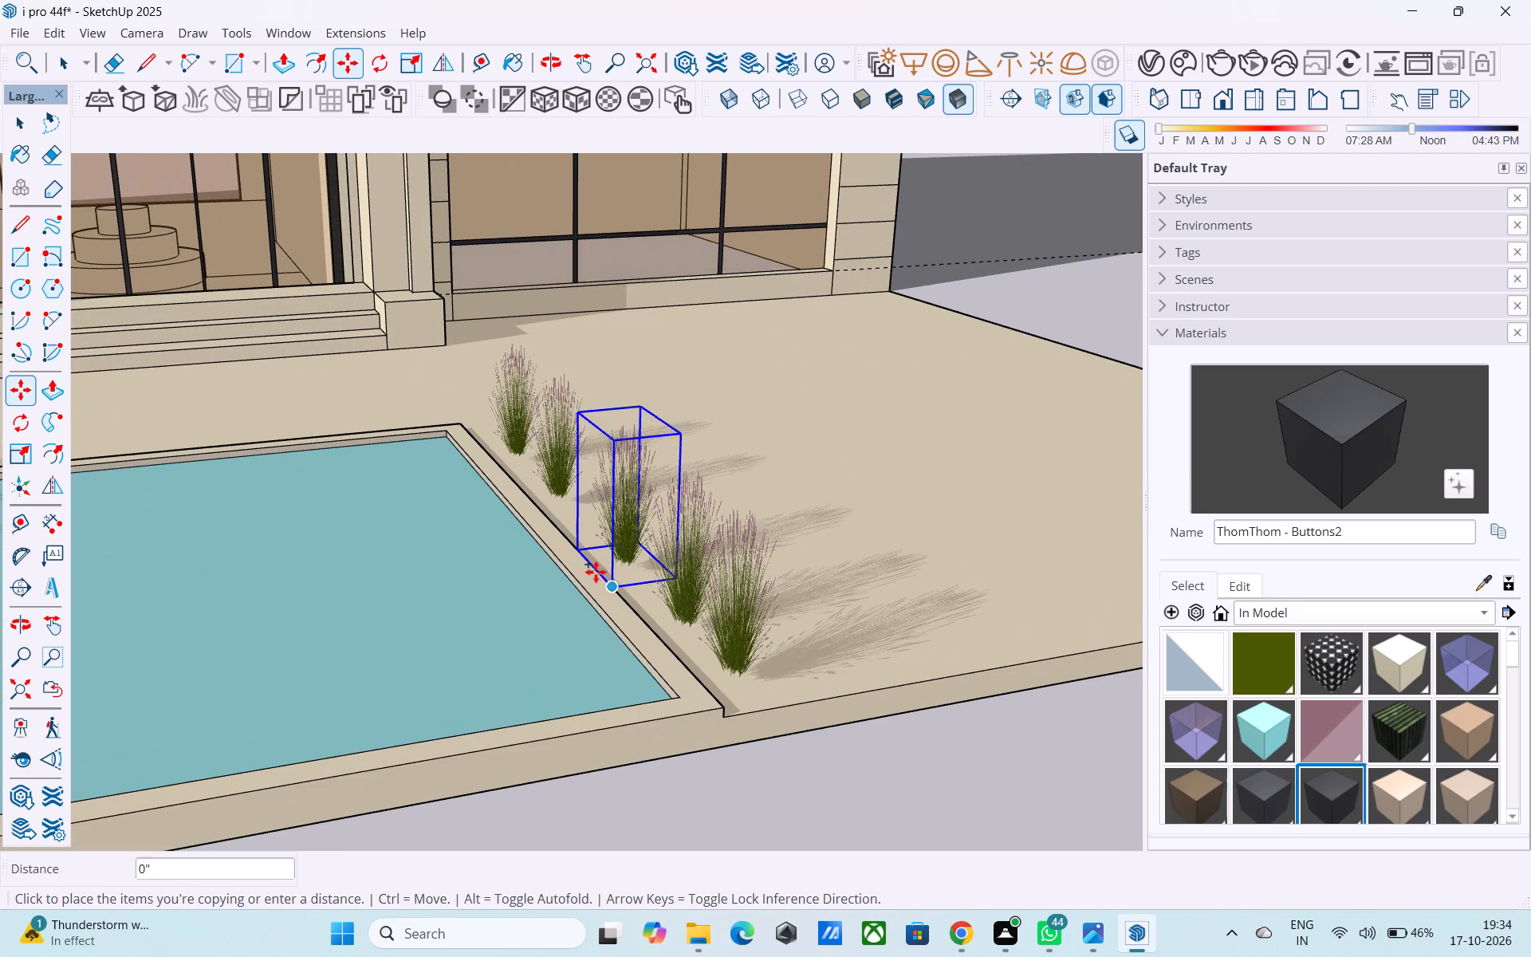
click(573, 553)
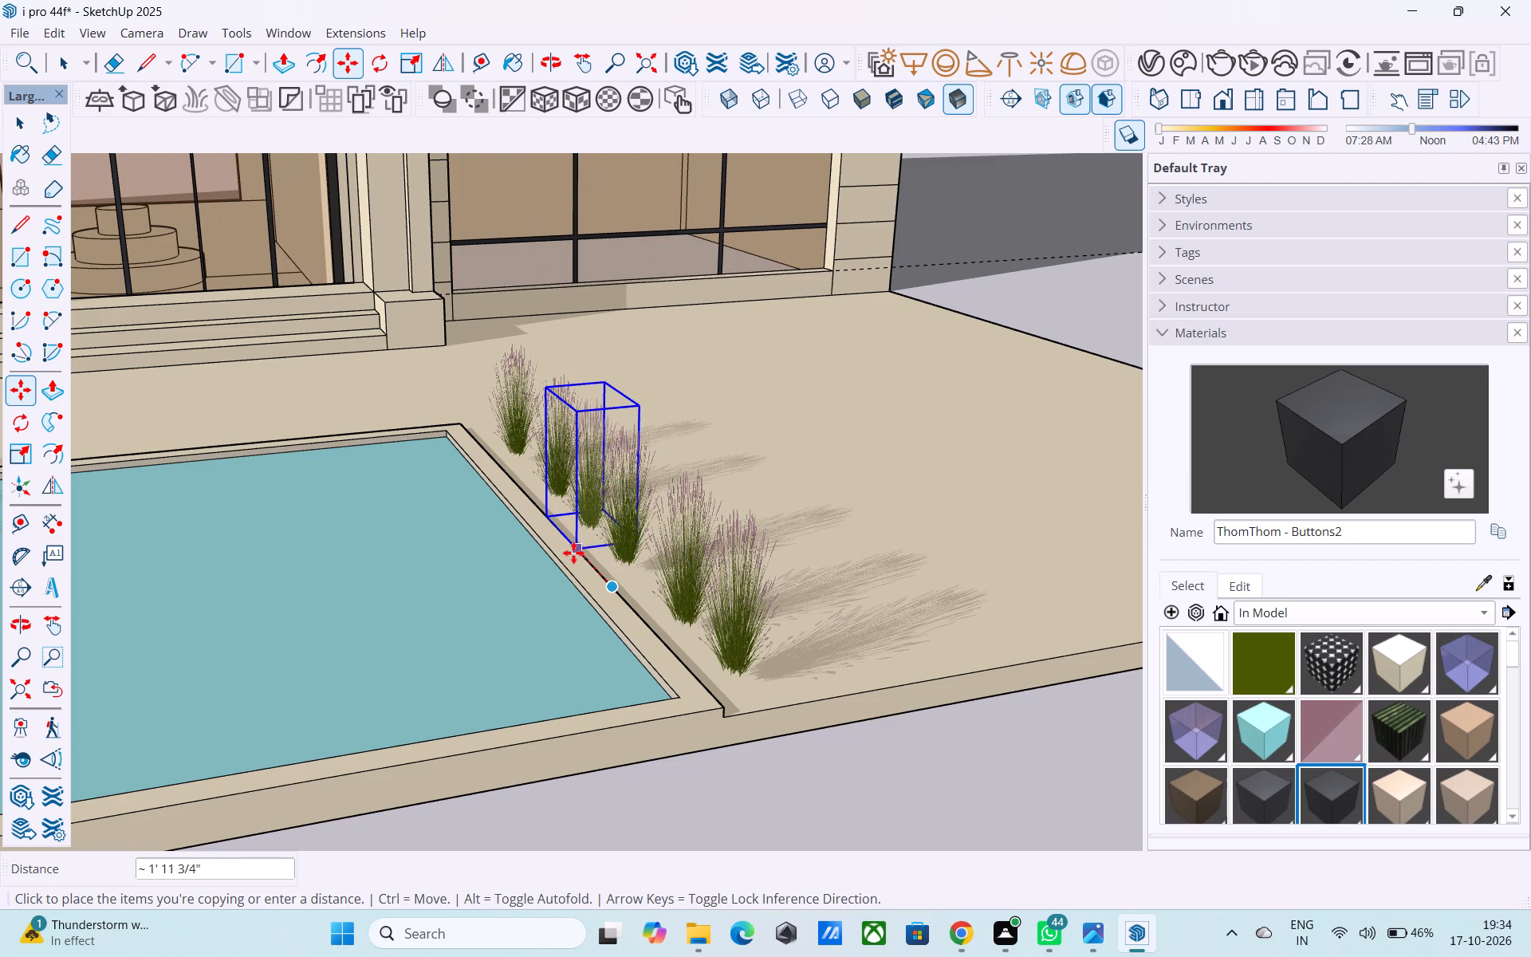
scroll(573, 553, down, 12)
key(space)
click(640, 664)
Save the model.
middle_drag(623, 654, 569, 632)
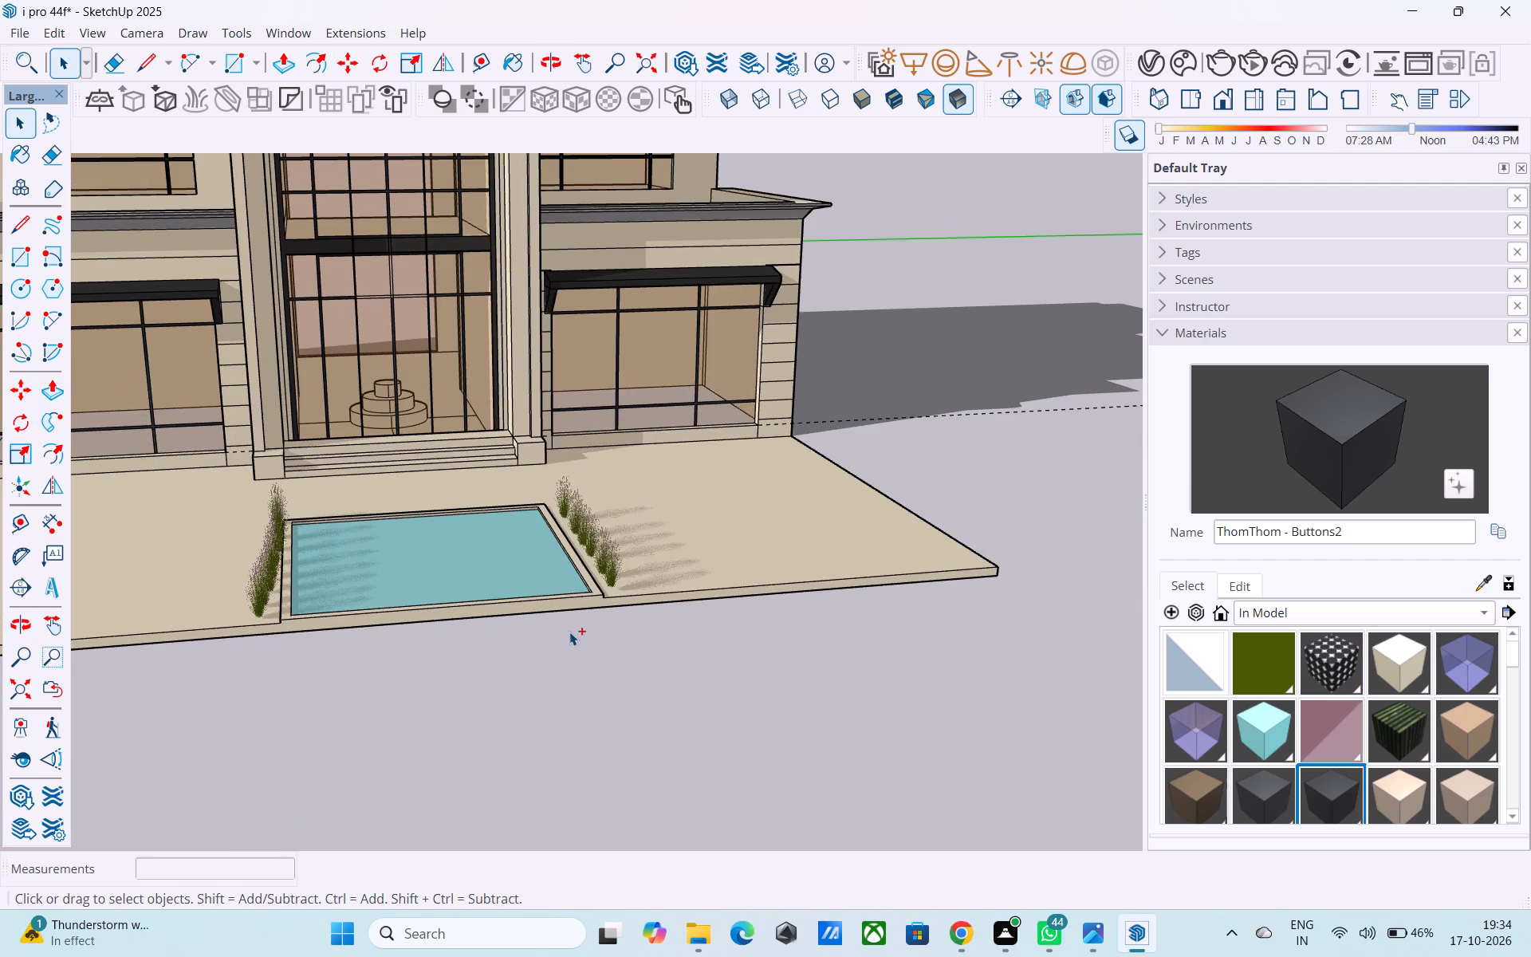
key(ctrl+s)
Examine the grass rows beside the pool and the whole house front from several angles.
click(649, 604)
scroll(650, 604, down, 8)
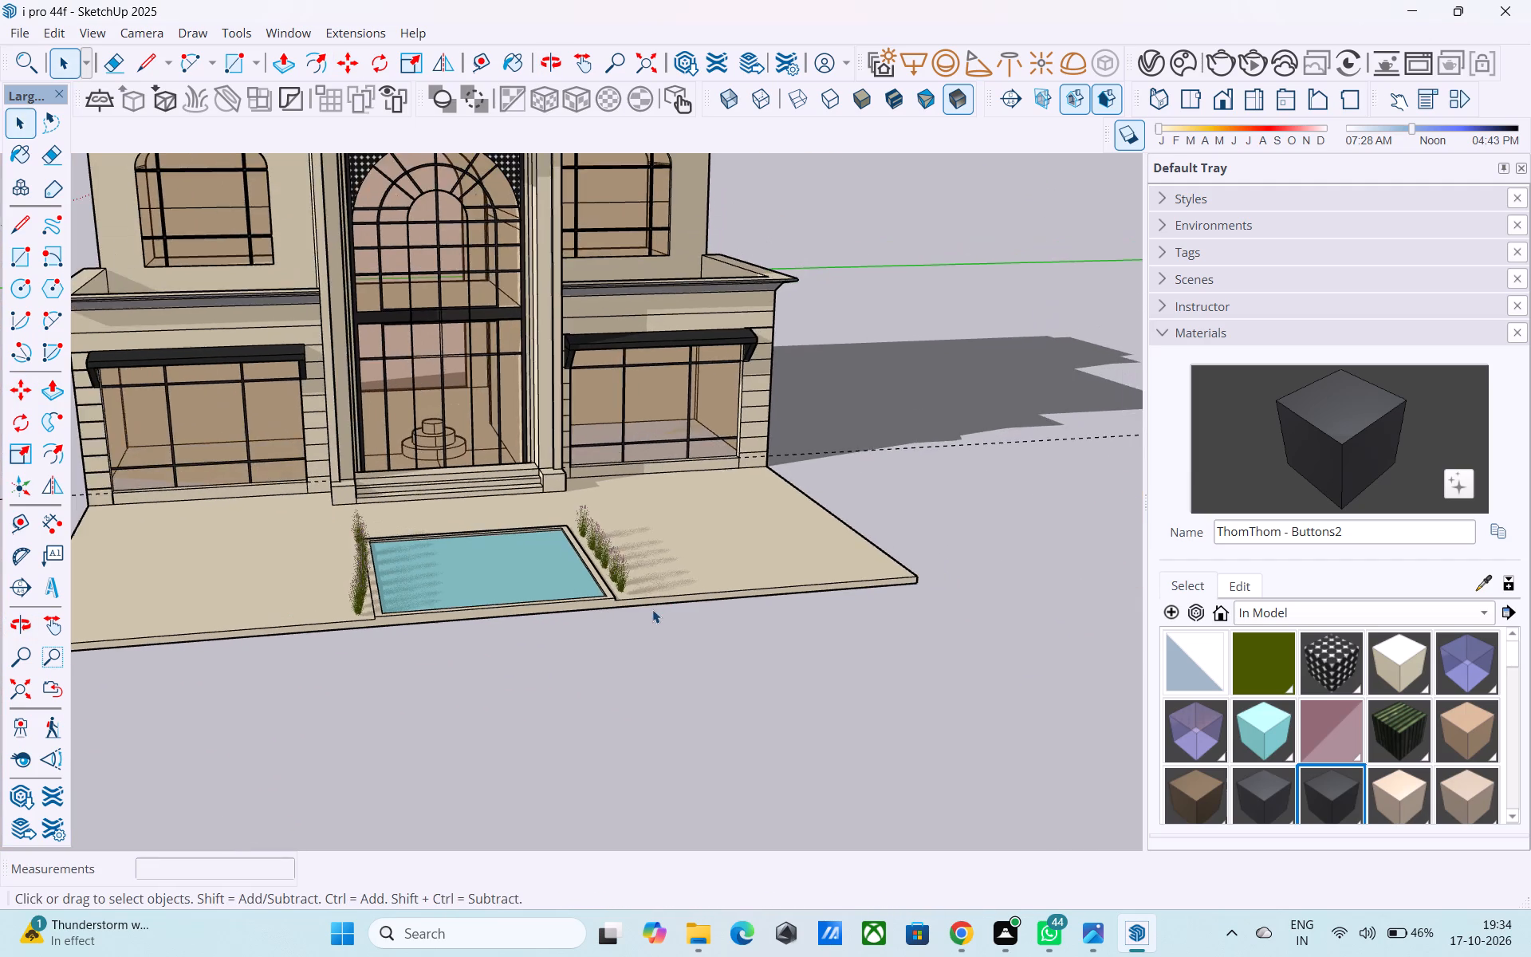
scroll(652, 609, down, 5)
middle_drag(663, 628, 614, 595)
scroll(457, 528, up, 4)
middle_drag(454, 525, 686, 559)
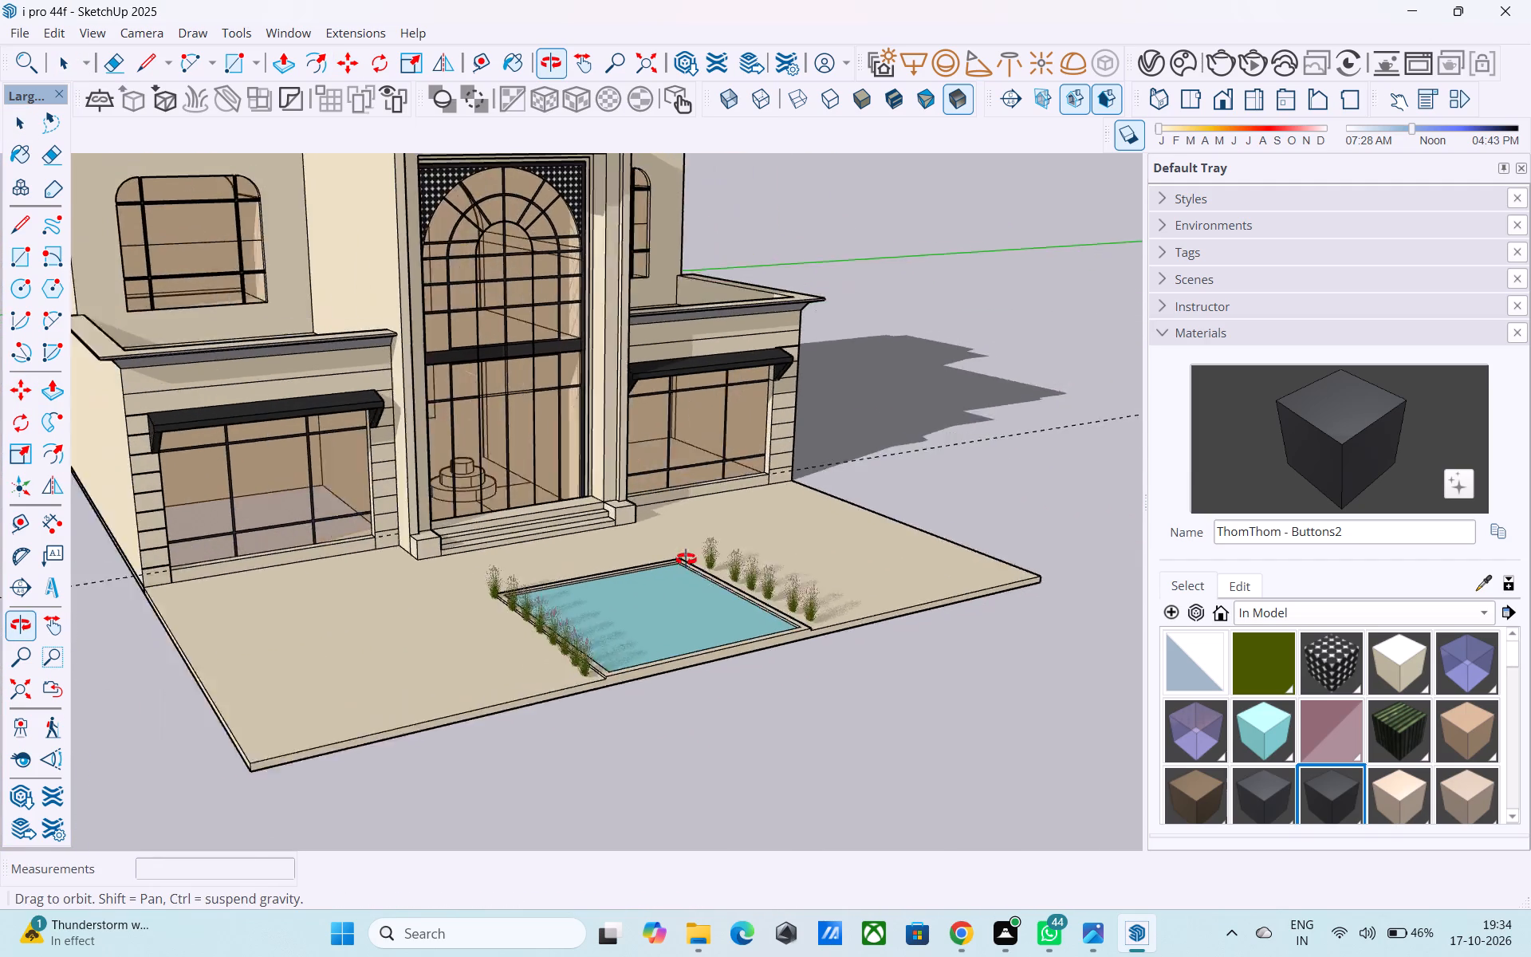
middle_drag(686, 559, 913, 592)
scroll(911, 599, down, 4)
middle_drag(906, 699, 578, 594)
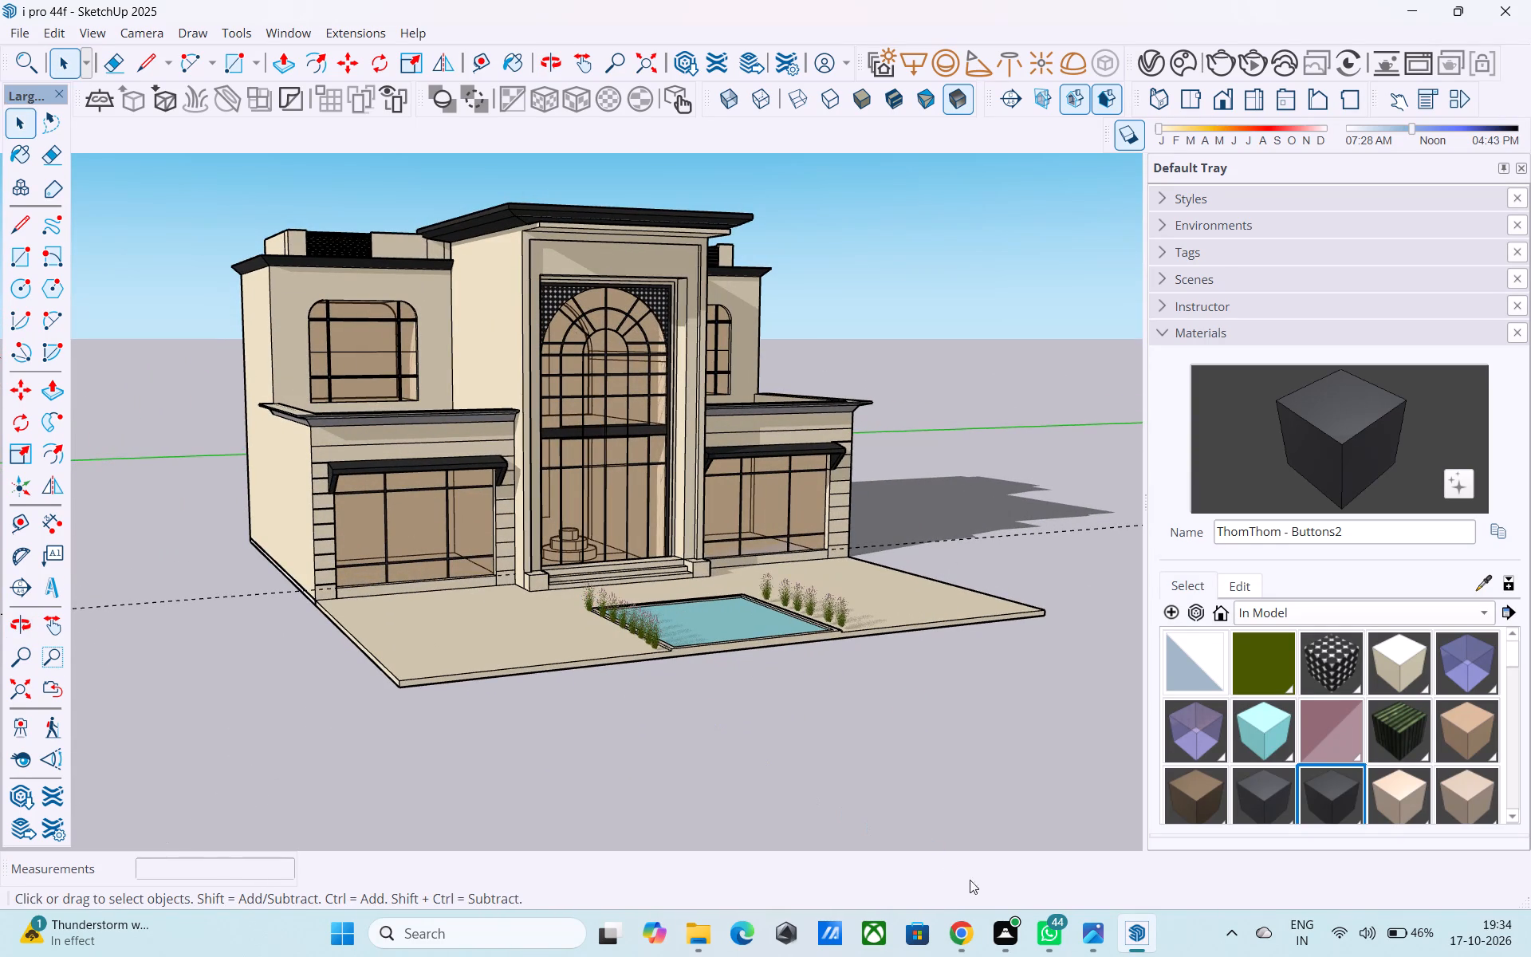